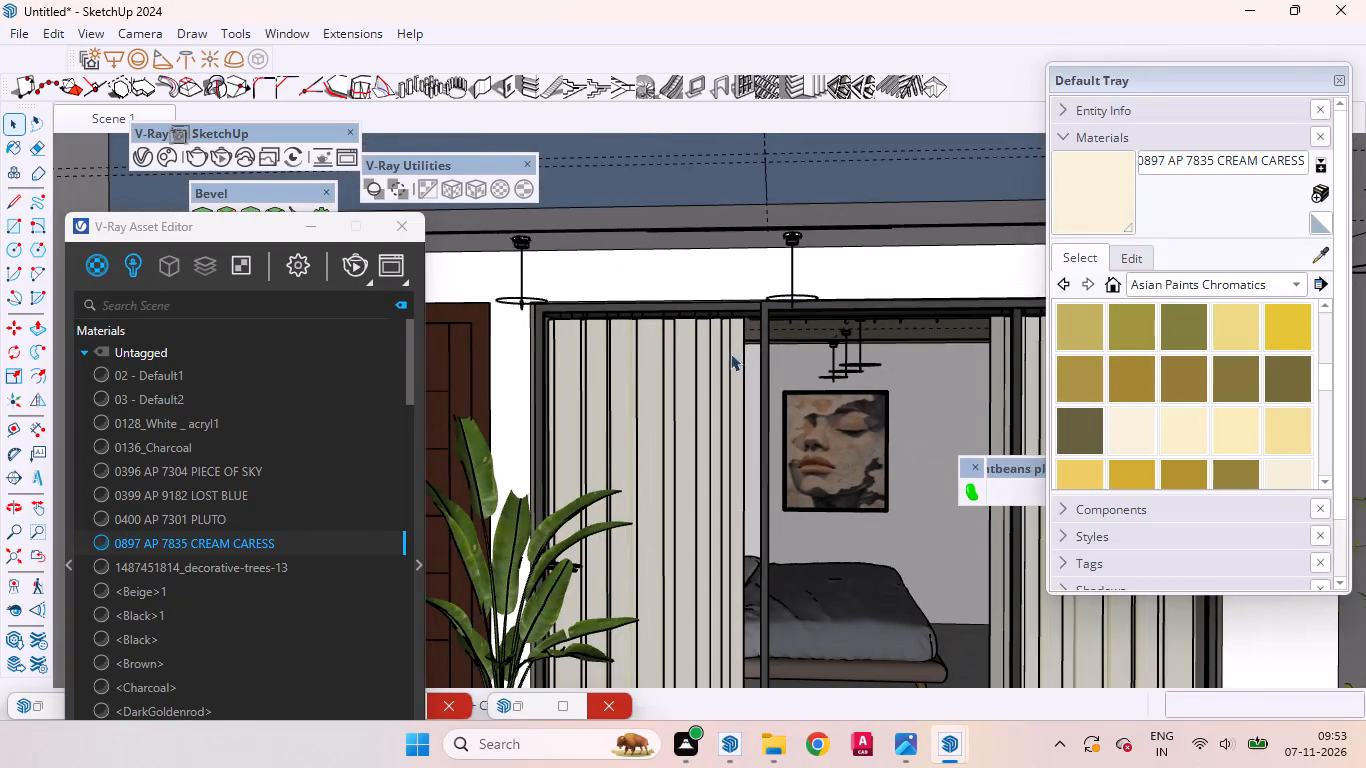
# Pick the black Color M09 from the Colors material library.
pyautogui.scroll(2, 536, 318)
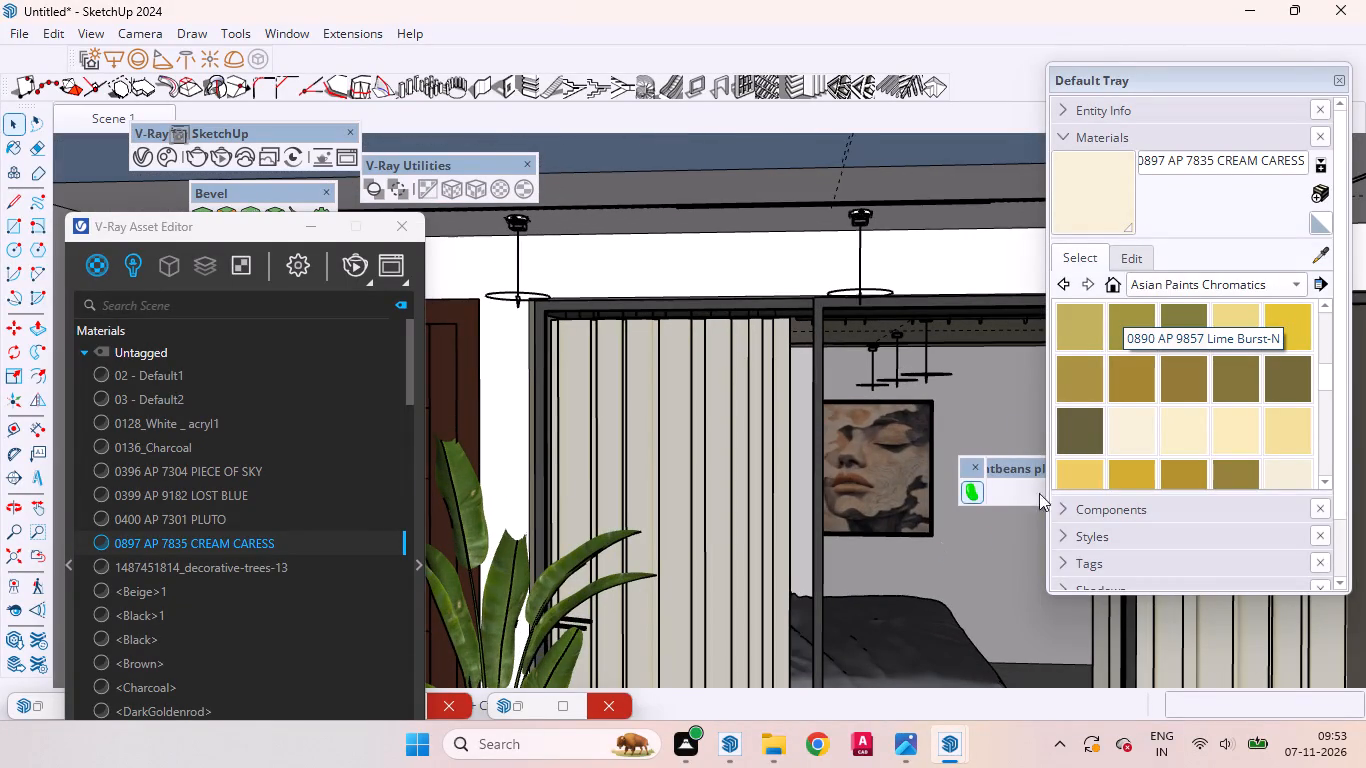
pyautogui.scroll(-2, 825, 503)
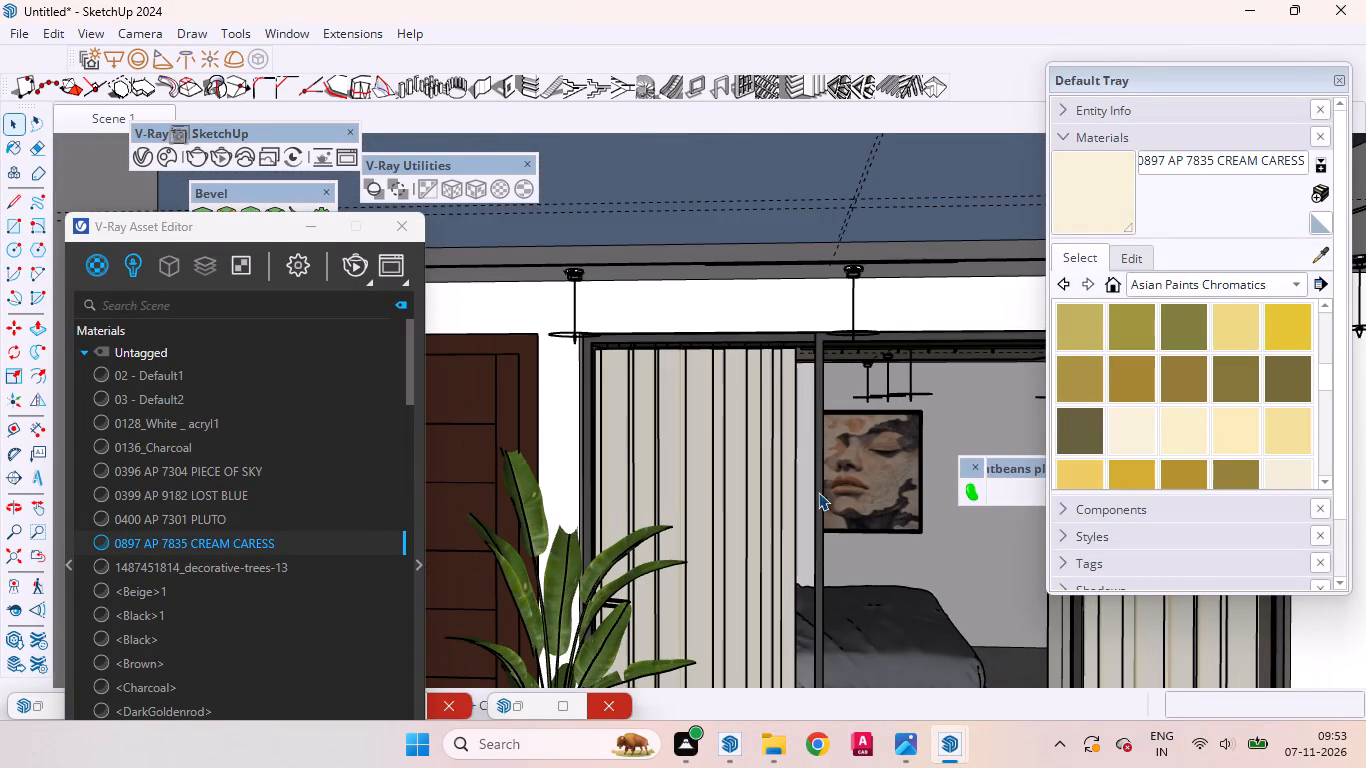
pyautogui.scroll(-3, 791, 395)
pyautogui.scroll(2, 791, 395)
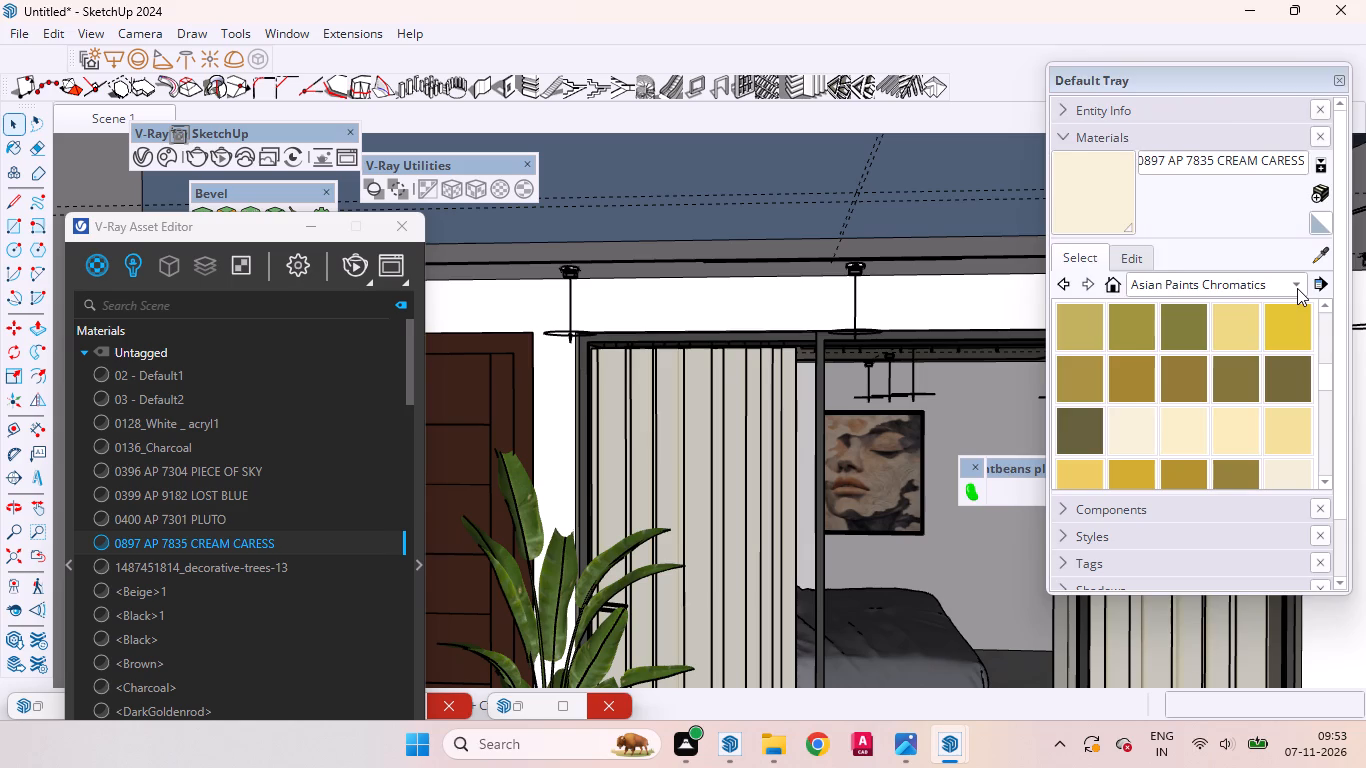
pyautogui.click(1297, 288)
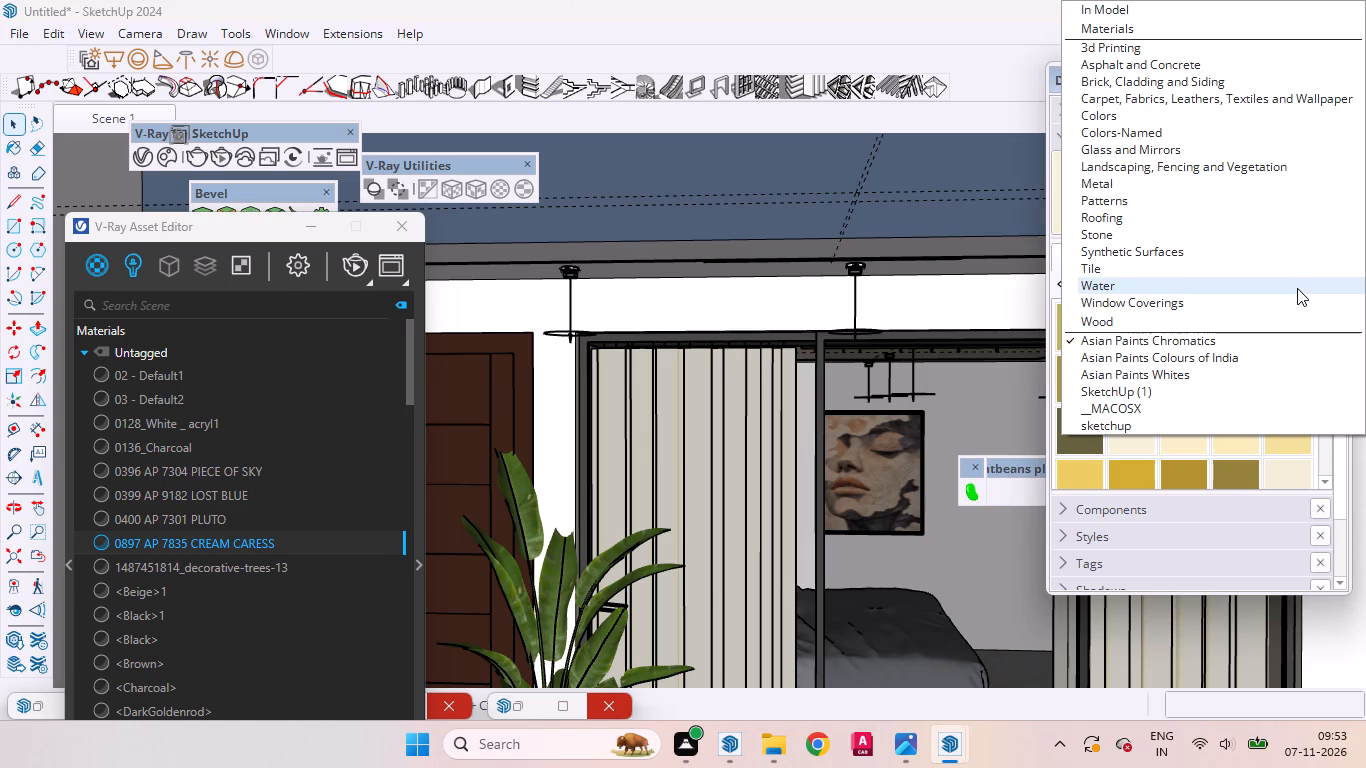
pyautogui.click(1114, 112)
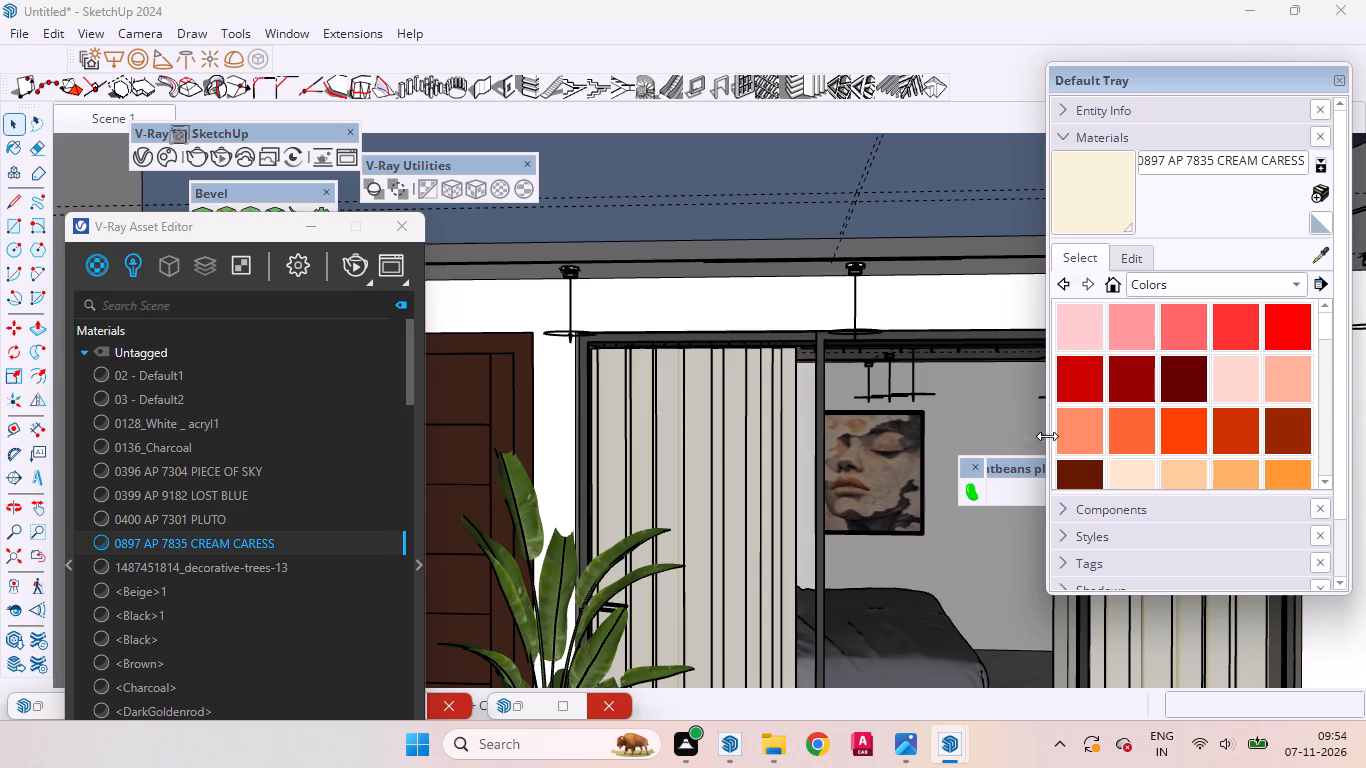
pyautogui.scroll(-4, 1162, 424)
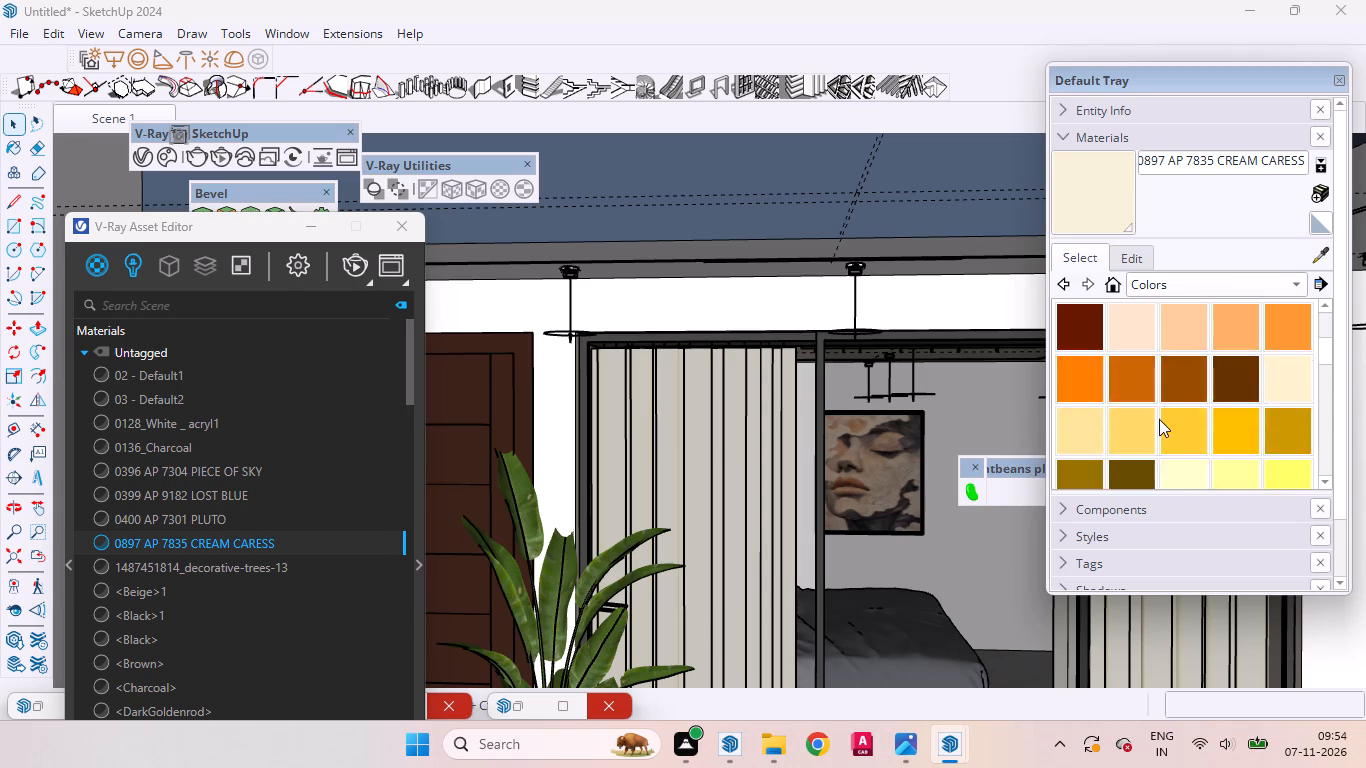
pyautogui.scroll(-9, 1159, 419)
pyautogui.scroll(1, 1159, 419)
pyautogui.scroll(-13, 1159, 419)
pyautogui.click(1068, 308)
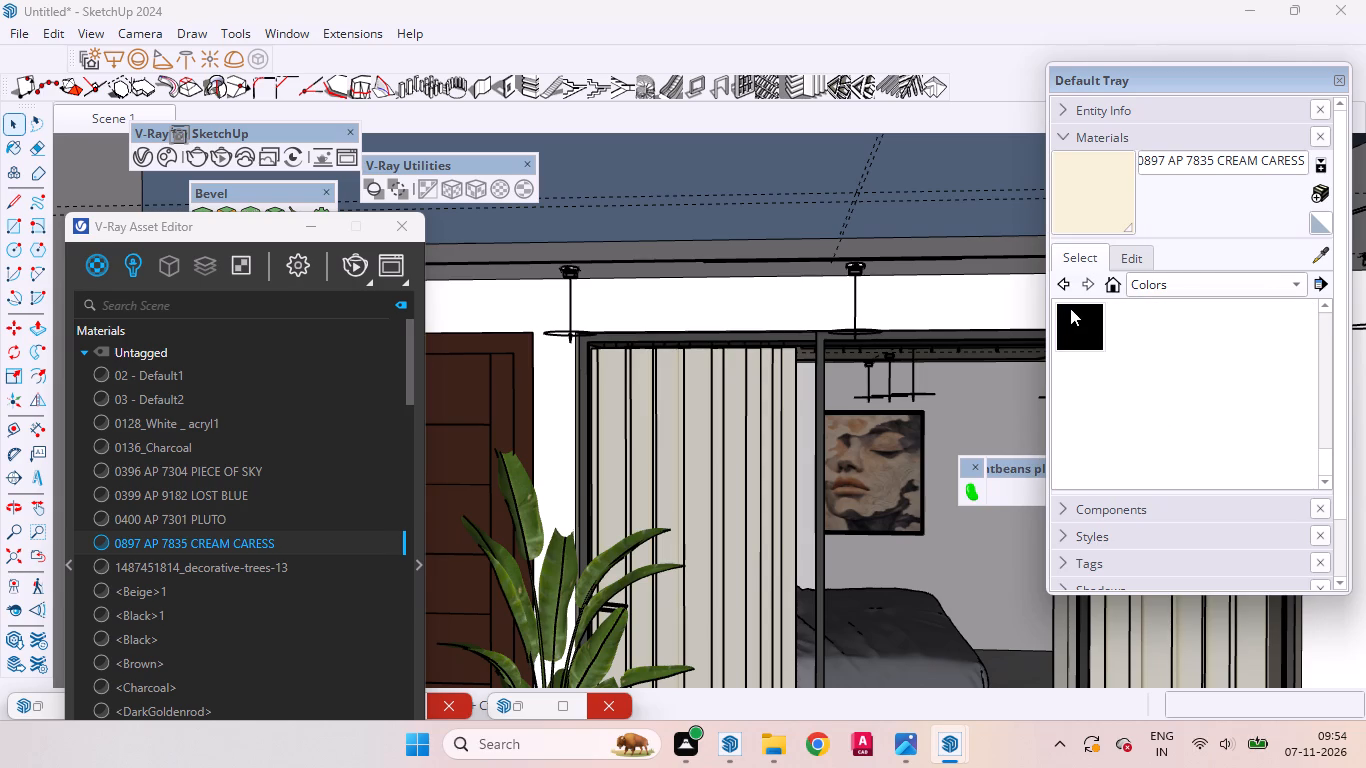
pyautogui.click(9, 119)
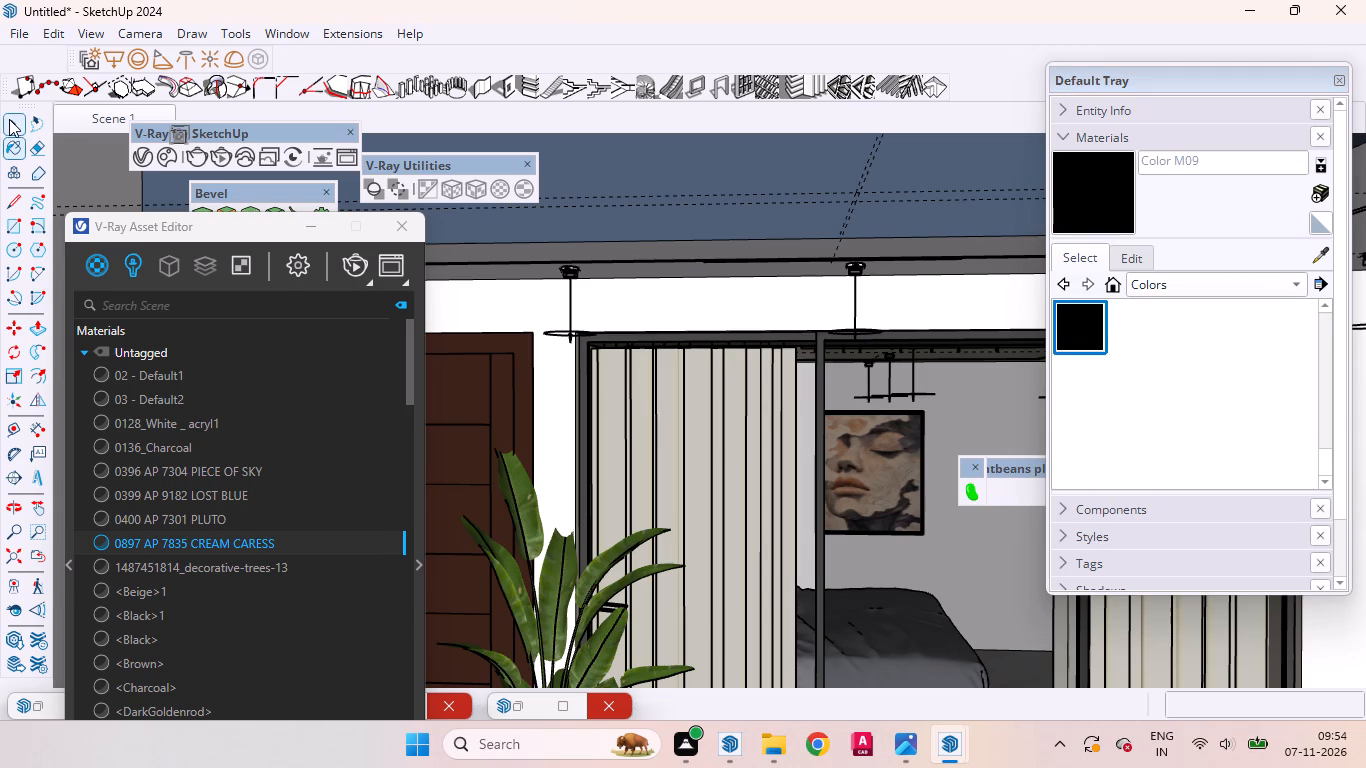
# Open the curtained balcony glazing's group and paint its outer frame with the black Color M09.
pyautogui.scroll(-12, 717, 293)
pyautogui.scroll(6, 710, 293)
pyautogui.scroll(-1, 640, 333)
pyautogui.scroll(1, 639, 333)
pyautogui.scroll(-1, 636, 333)
pyautogui.scroll(3, 635, 333)
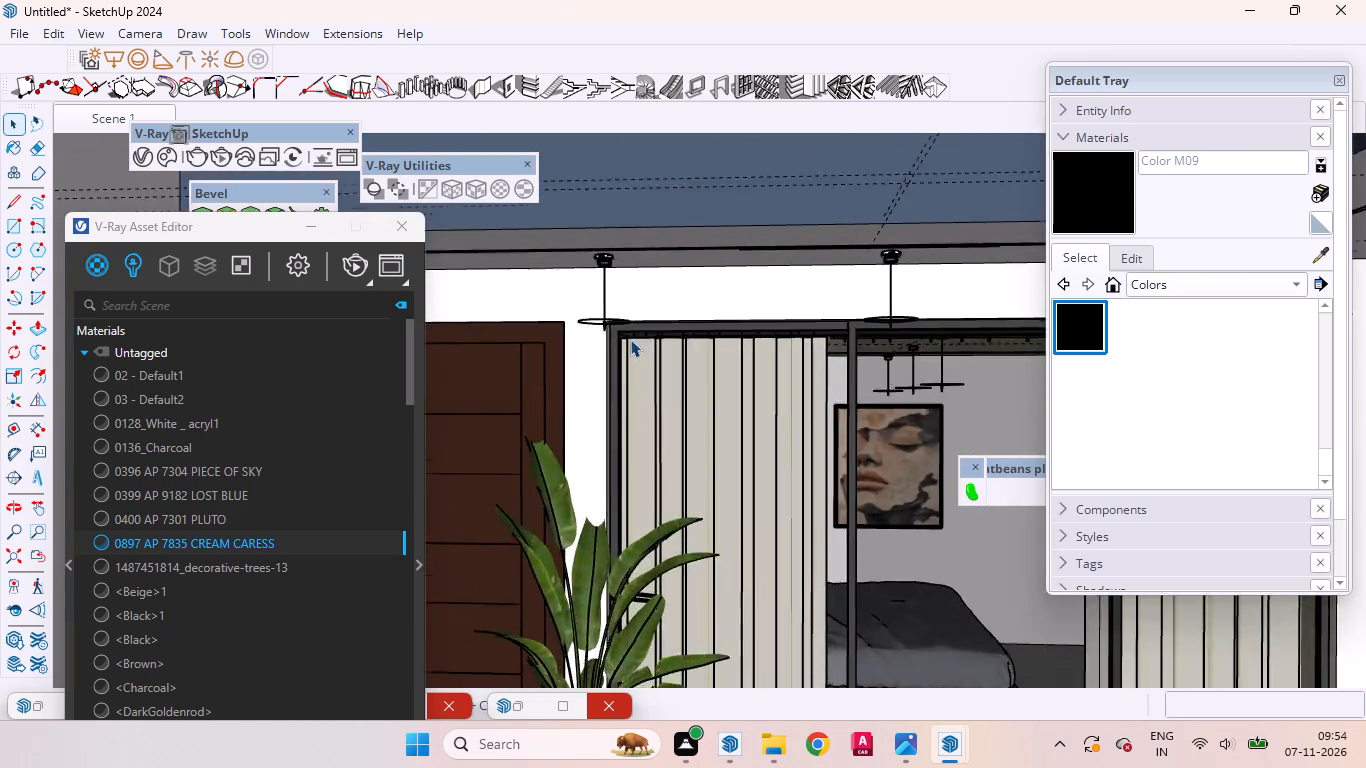
pyautogui.scroll(16, 630, 339)
pyautogui.tripleClick(575, 307)
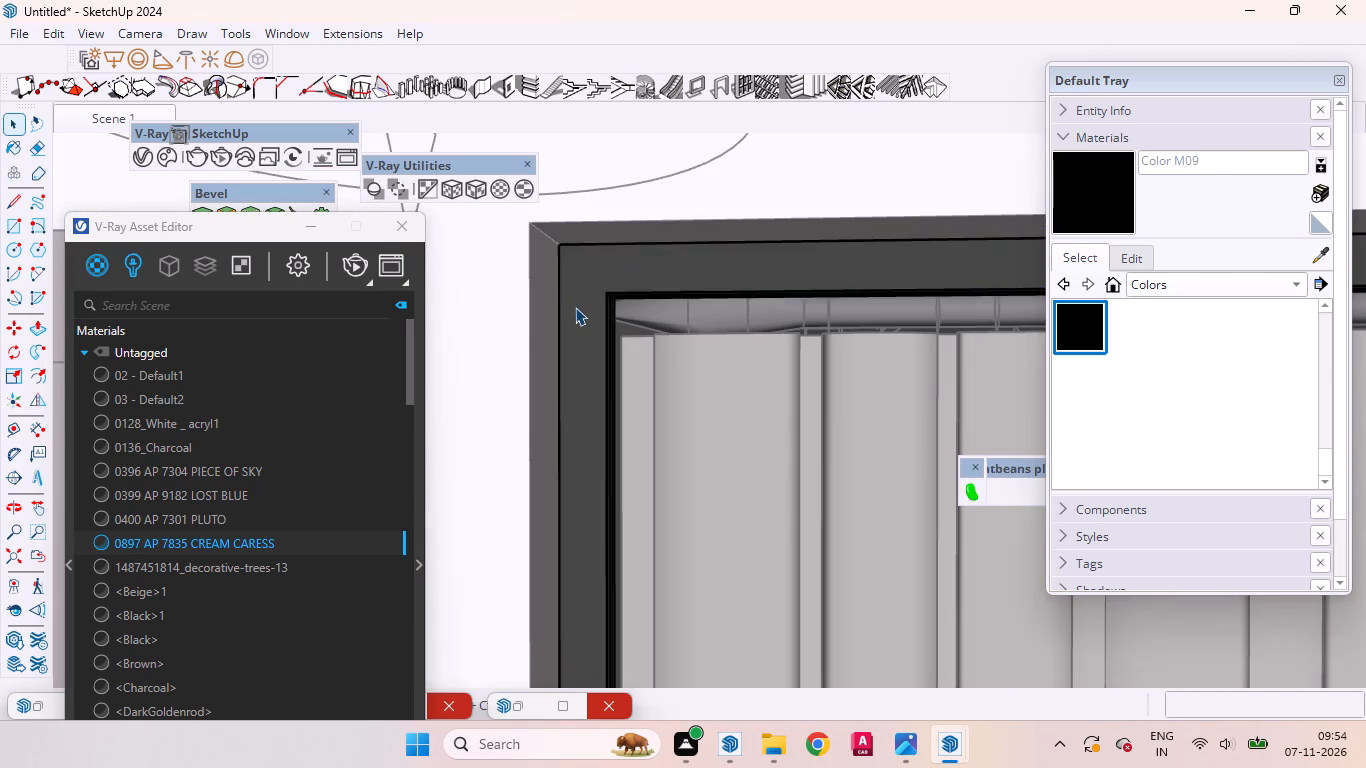
pyautogui.click(580, 307)
pyautogui.click(1078, 205)
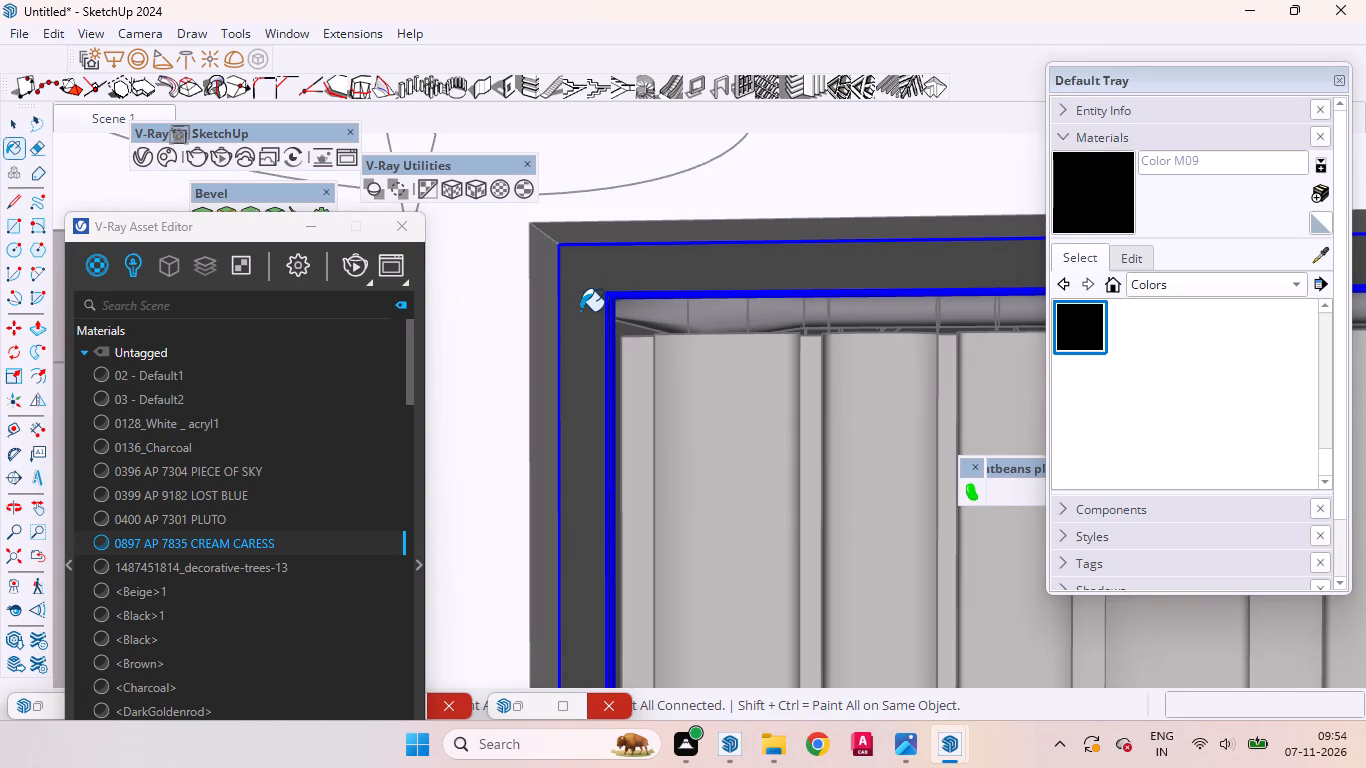
pyautogui.click(580, 311)
pyautogui.scroll(-18, 641, 299)
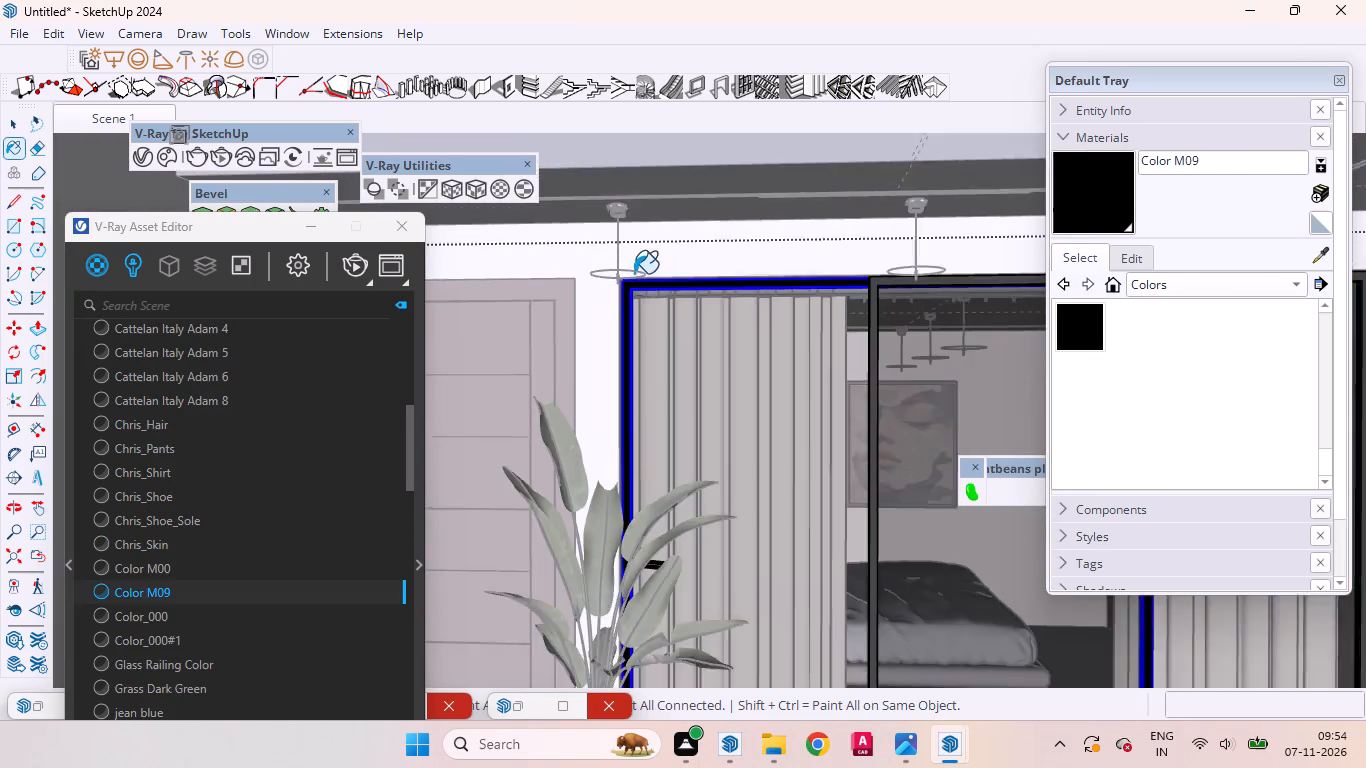
pyautogui.scroll(-2, 634, 273)
pyautogui.scroll(1, 634, 273)
pyautogui.scroll(-3, 634, 273)
pyautogui.press('space')
# Paint the overlapping middle panel frame of the balcony glazing with Color M09 and leave the group.
pyautogui.scroll(2, 851, 258)
pyautogui.scroll(-3, 855, 239)
pyautogui.scroll(6, 855, 234)
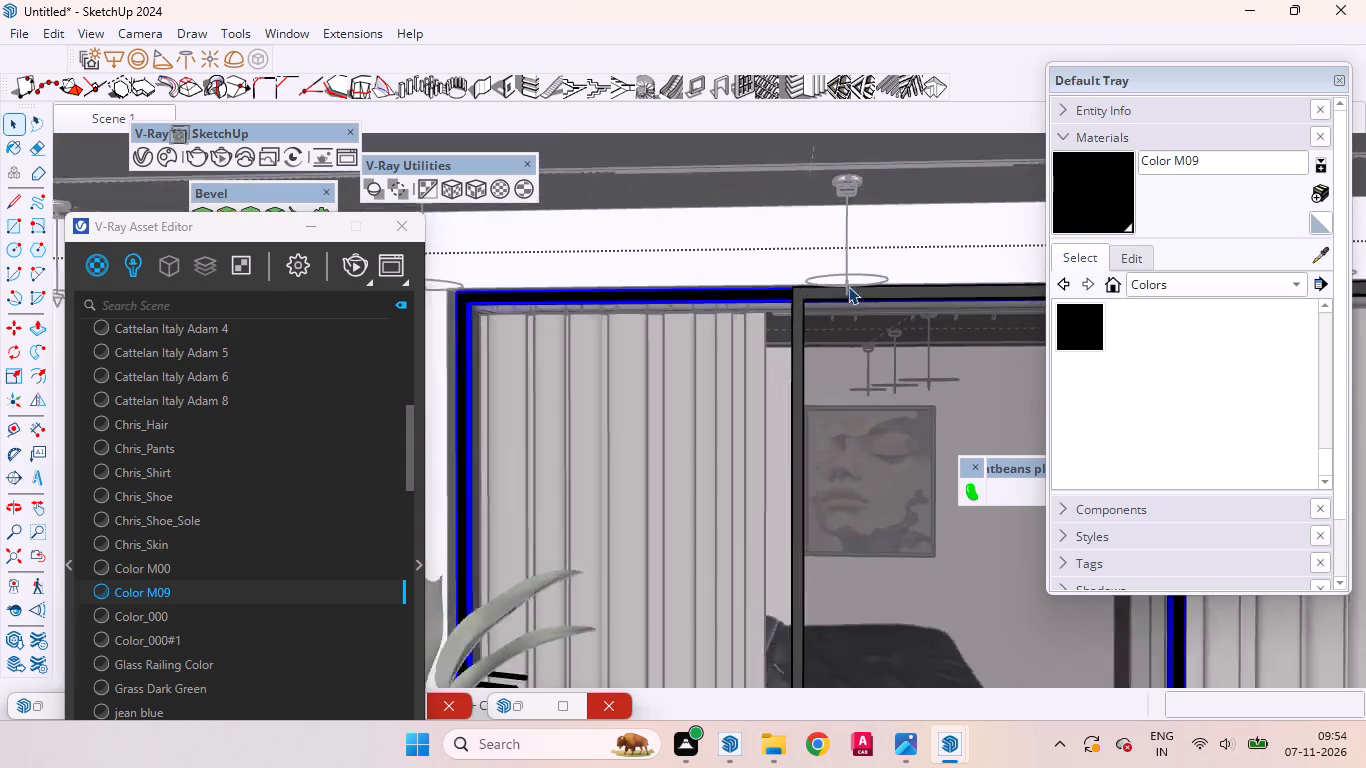
pyautogui.scroll(7, 848, 286)
pyautogui.scroll(-1, 797, 307)
pyautogui.scroll(2, 797, 306)
pyautogui.click(732, 259)
pyautogui.click(765, 288)
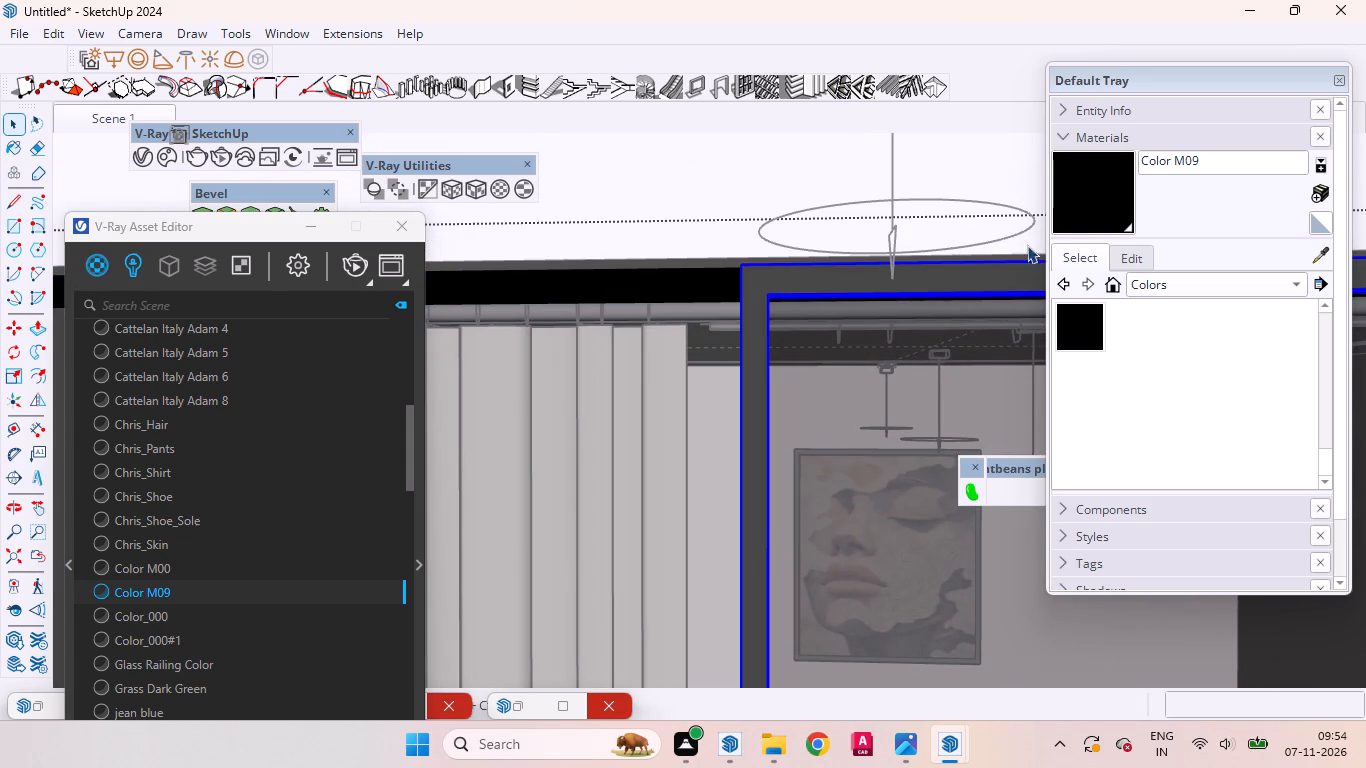
pyautogui.click(1102, 194)
pyautogui.click(755, 289)
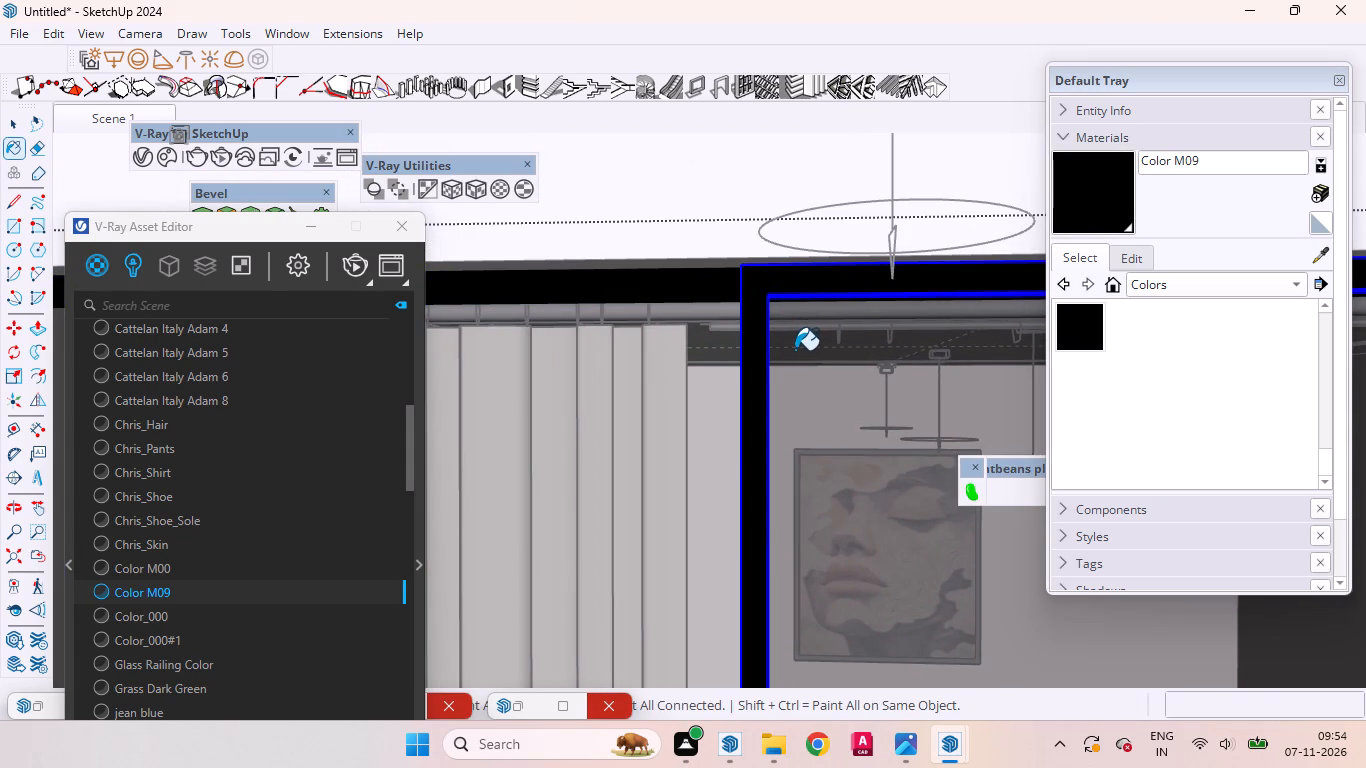
pyautogui.press('space')
pyautogui.scroll(-20, 795, 351)
pyautogui.scroll(-2, 795, 351)
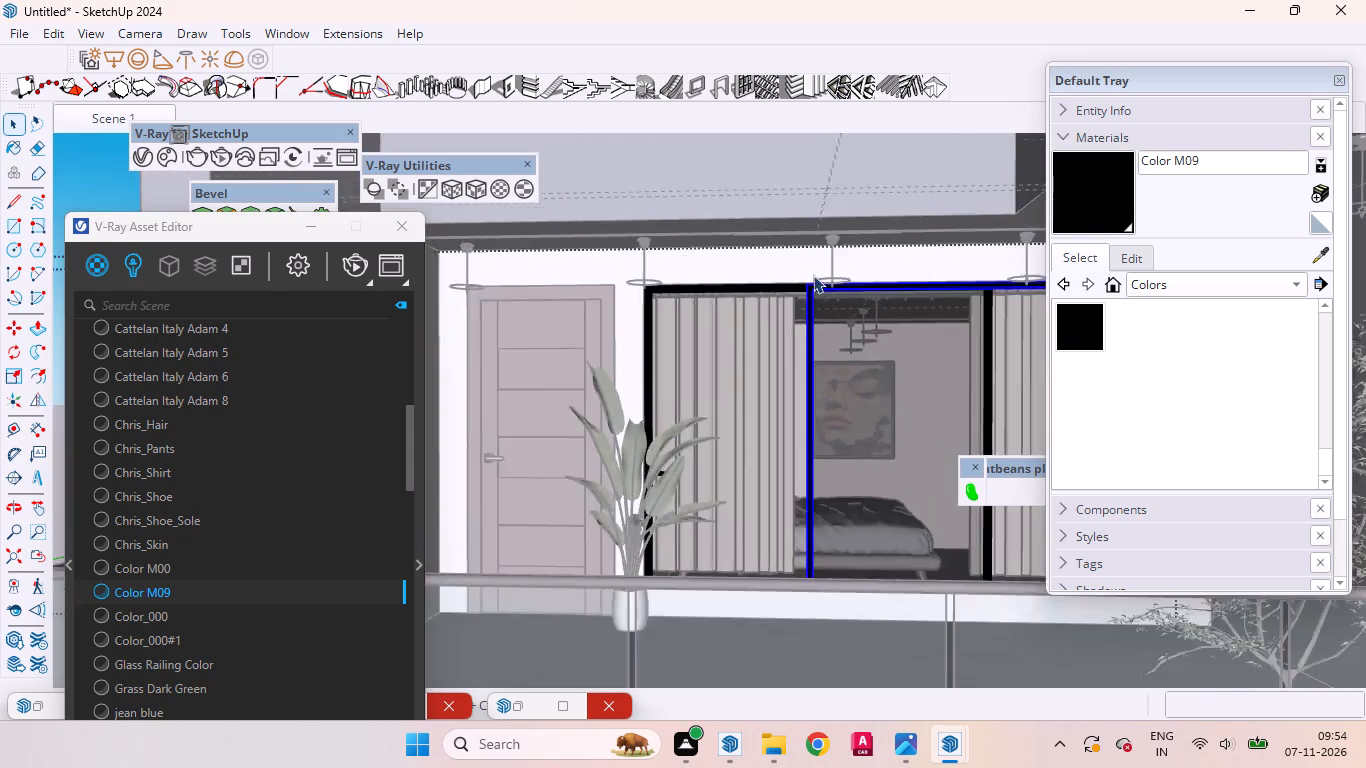
pyautogui.scroll(-13, 813, 275)
pyautogui.click(869, 186)
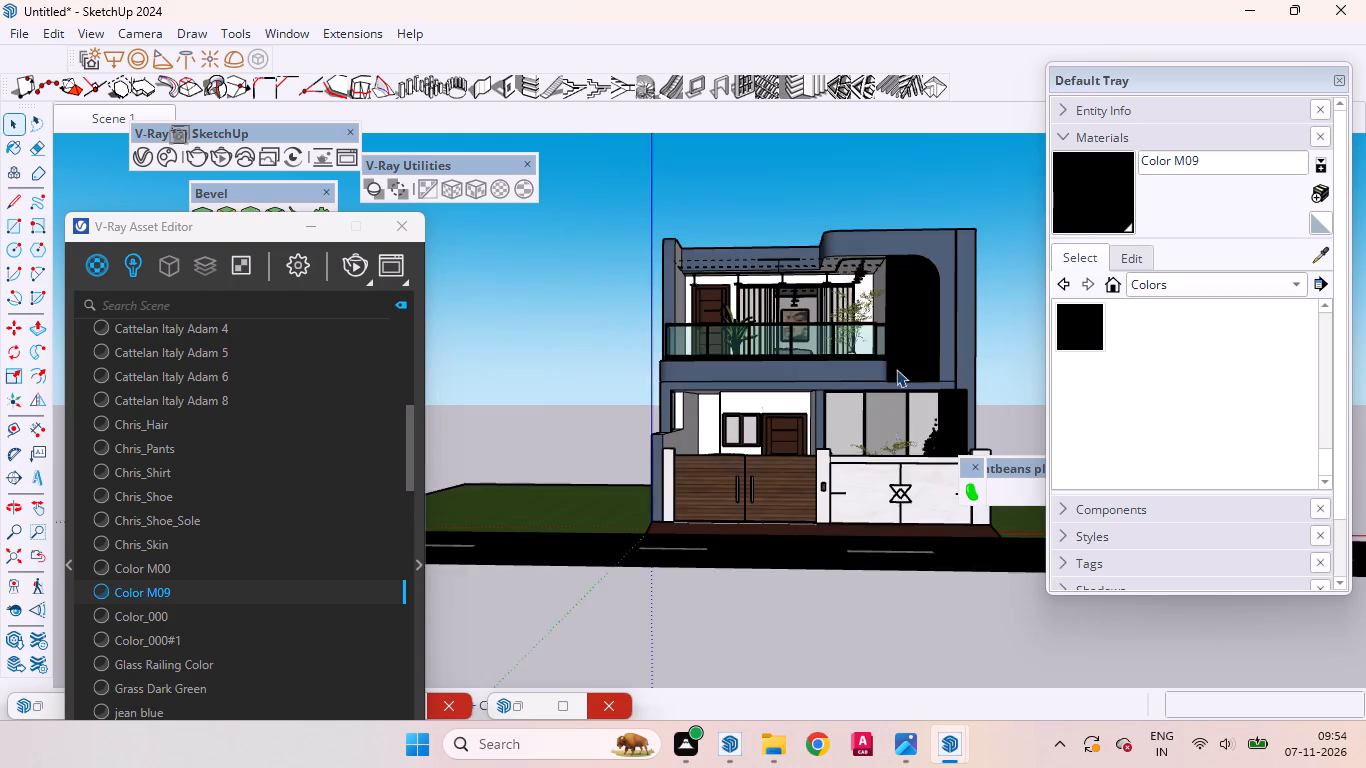
# Examine the ground-floor glazing frame and the surfaces around its upper corner close up.
pyautogui.scroll(12, 889, 416)
pyautogui.scroll(-1, 834, 376)
pyautogui.scroll(14, 834, 376)
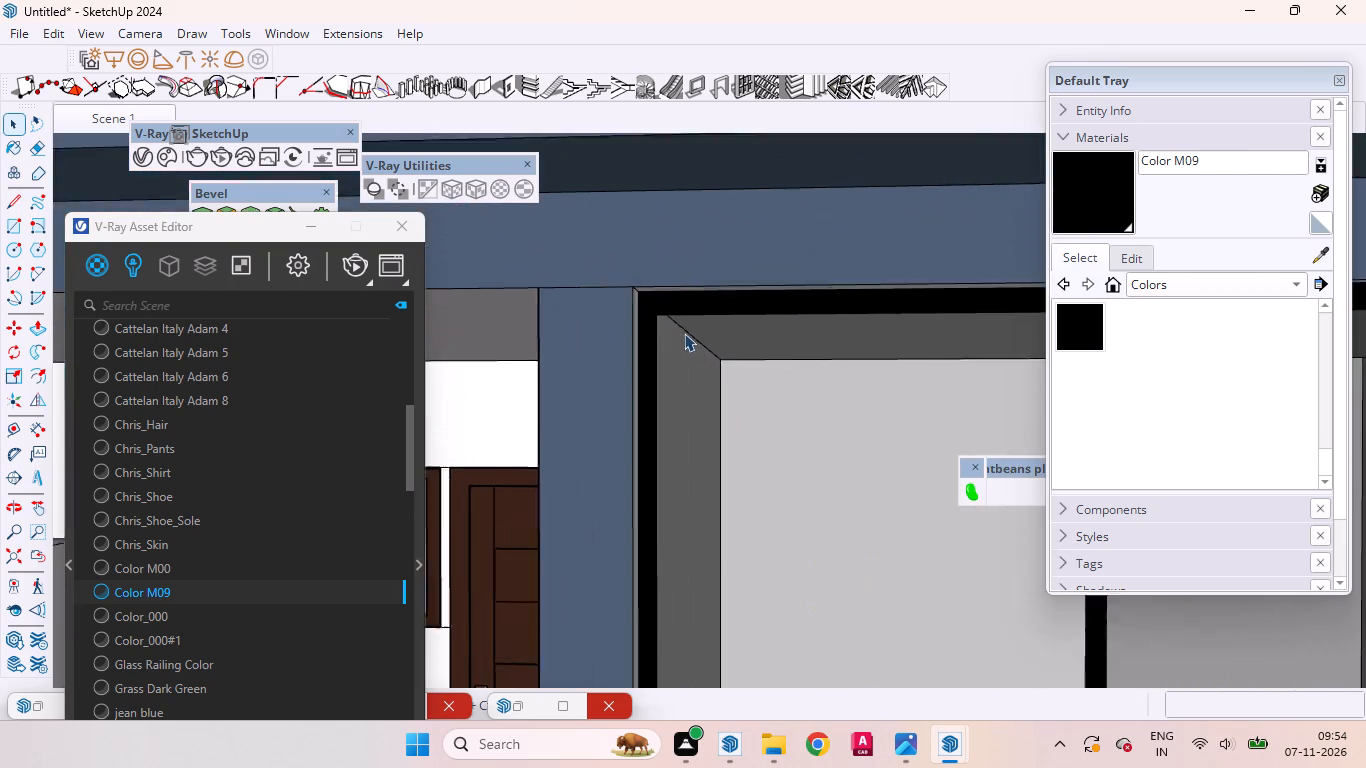
pyautogui.scroll(11, 684, 333)
pyautogui.moveTo(695, 359); pyautogui.dragTo(154, 296, button='middle')
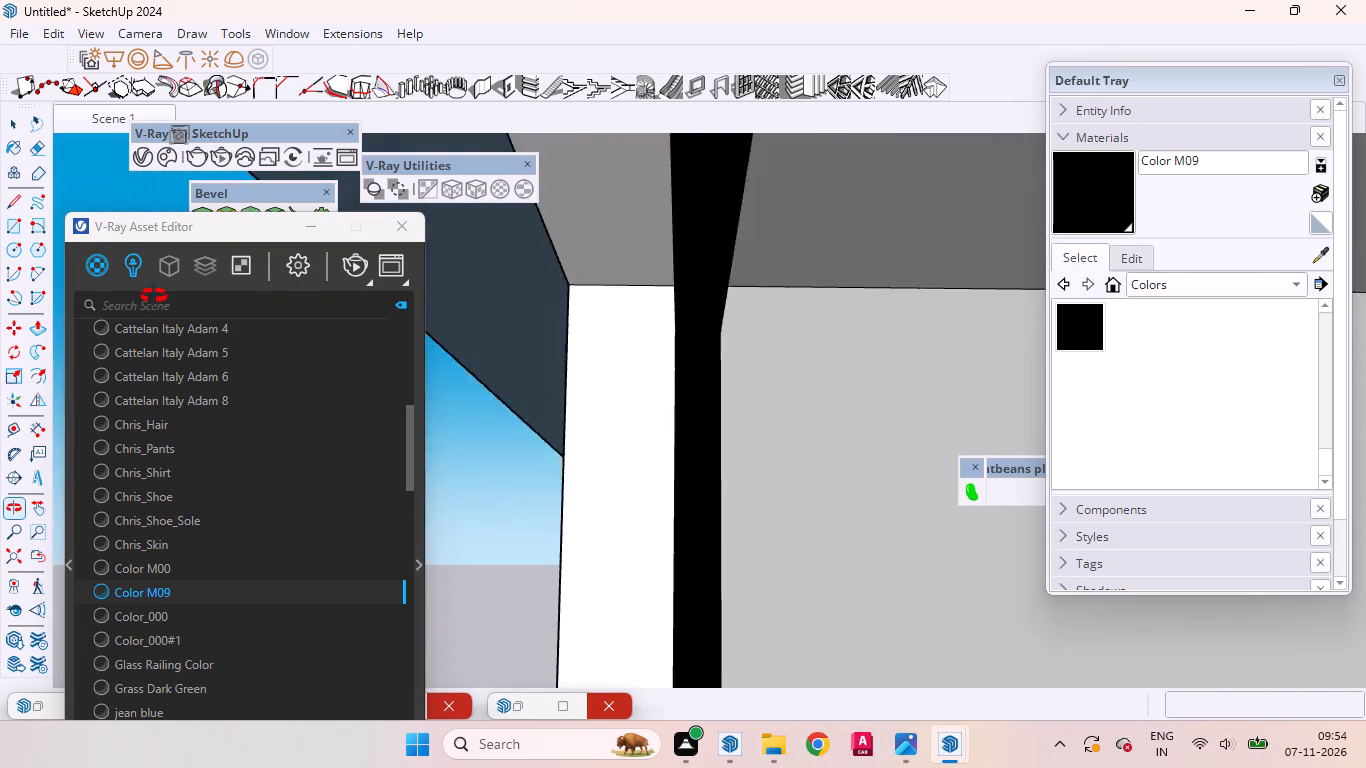
pyautogui.moveTo(154, 296); pyautogui.dragTo(163, 299, button='middle')
pyautogui.moveTo(552, 316); pyautogui.dragTo(668, 334, button='middle')
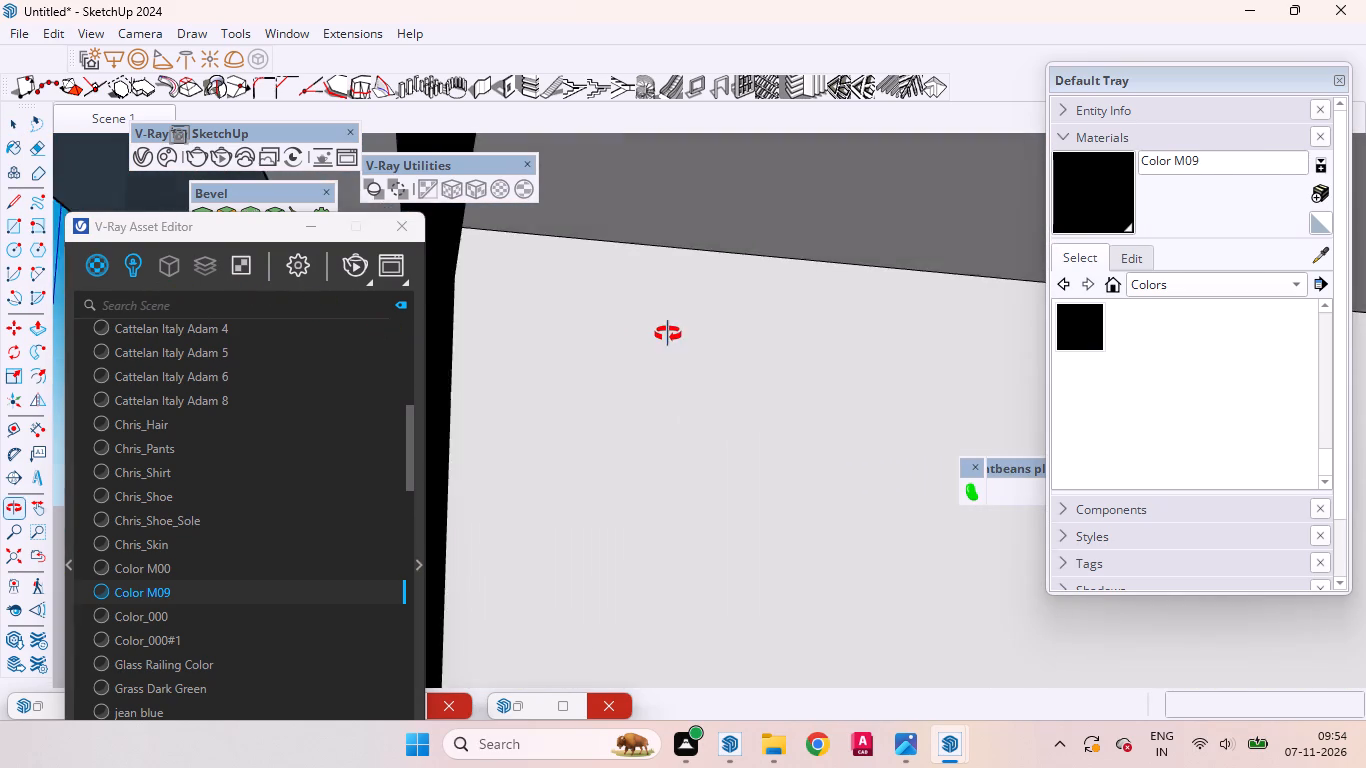
pyautogui.moveTo(668, 334); pyautogui.dragTo(766, 347, button='middle')
pyautogui.scroll(-16, 778, 347)
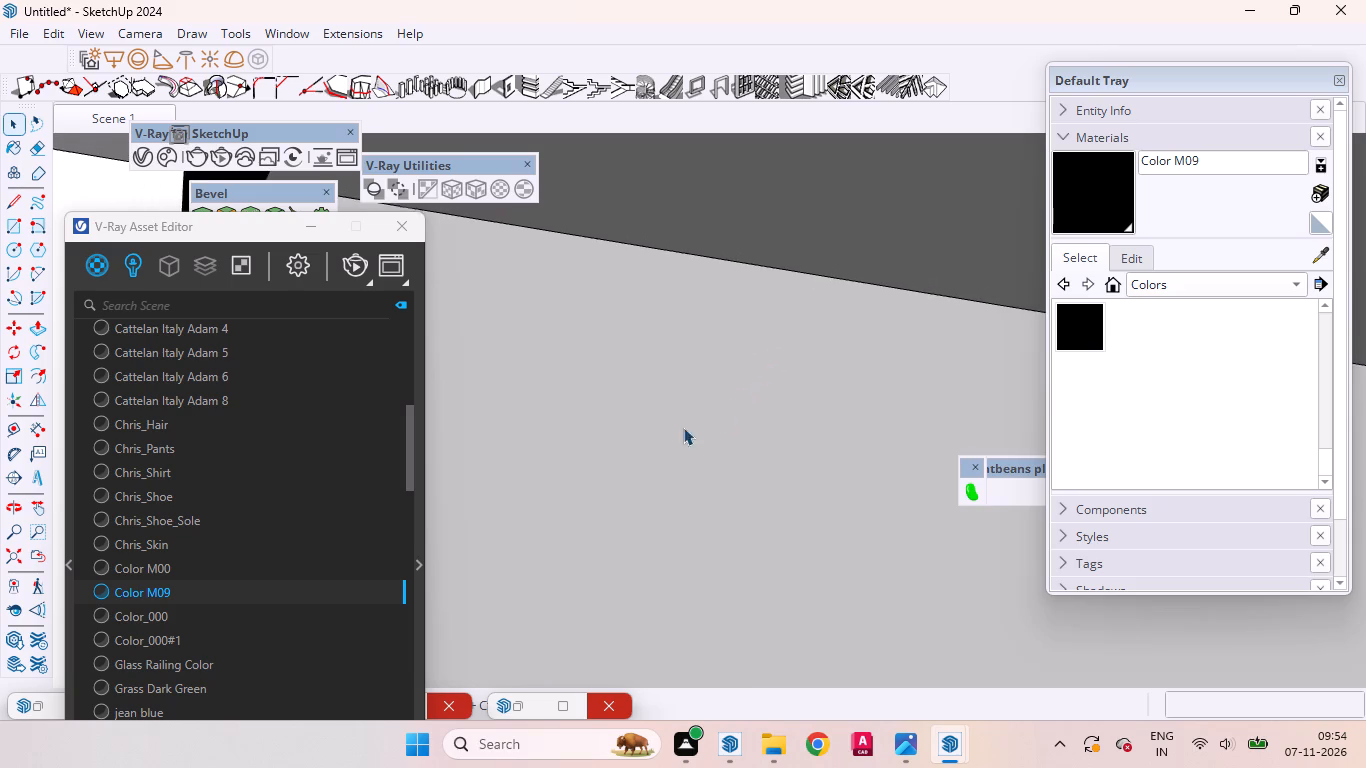
pyautogui.scroll(-3, 683, 427)
pyautogui.scroll(-1, 529, 590)
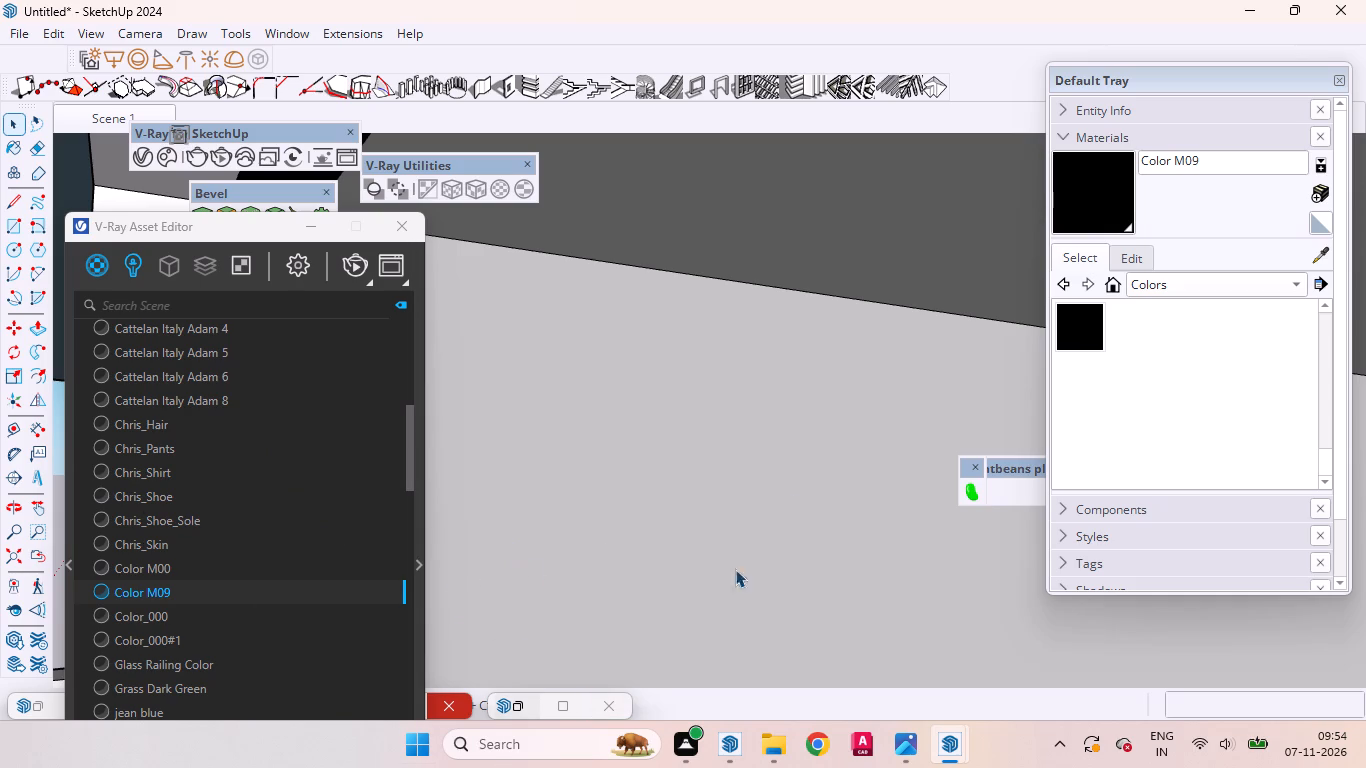
pyautogui.scroll(-20, 747, 413)
pyautogui.scroll(1, 810, 433)
pyautogui.scroll(-4, 811, 433)
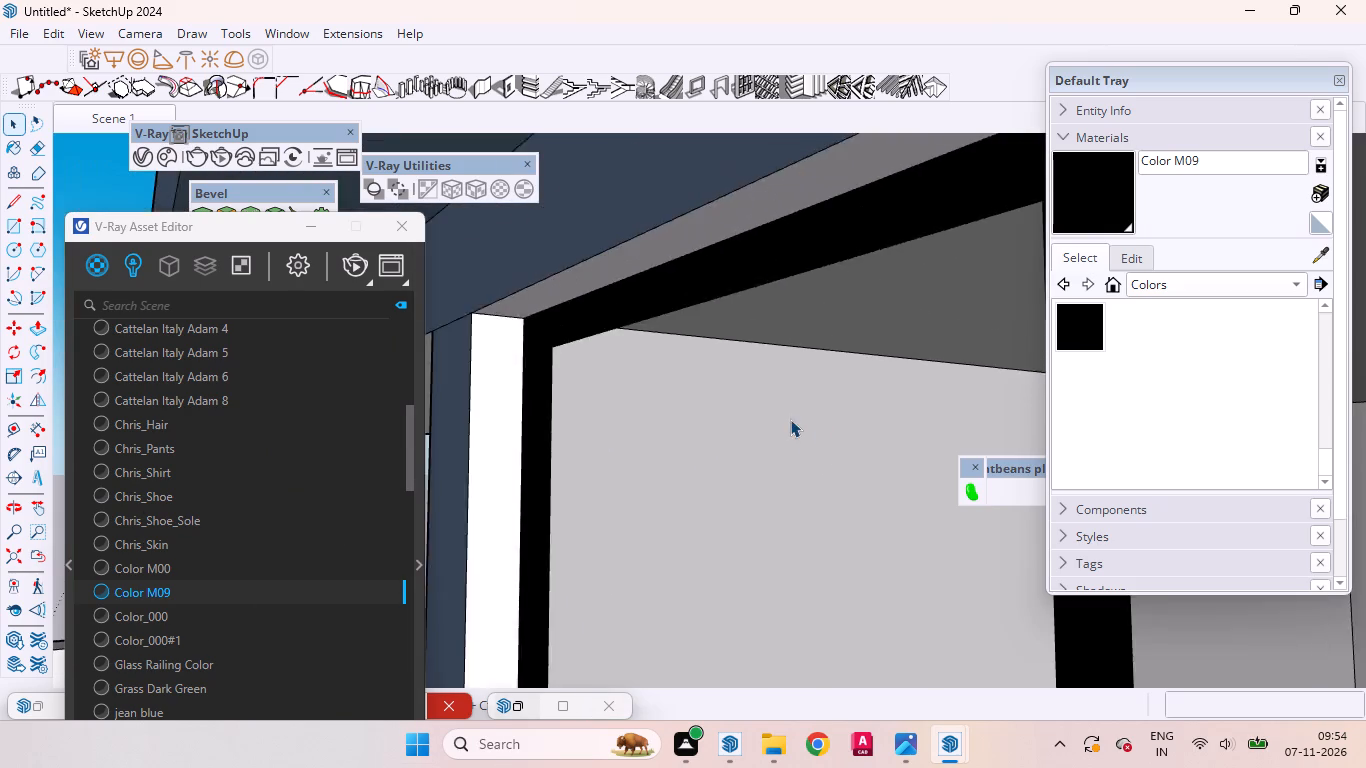
pyautogui.scroll(-11, 790, 419)
pyautogui.moveTo(725, 484); pyautogui.dragTo(914, 562, button='middle')
# Review the front facade and the upper balcony from several angles.
pyautogui.scroll(-2, 838, 444)
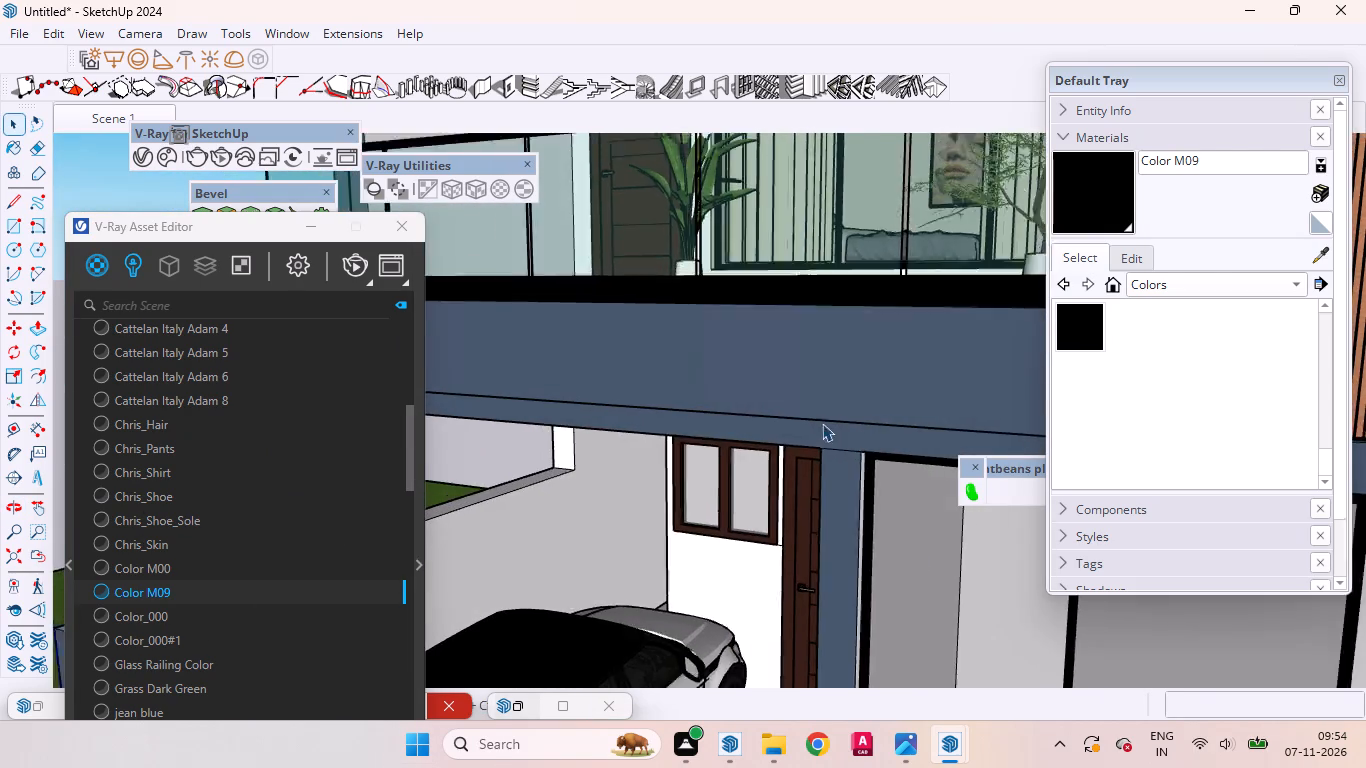
pyautogui.scroll(-7, 822, 423)
pyautogui.scroll(1, 691, 388)
pyautogui.scroll(-4, 689, 389)
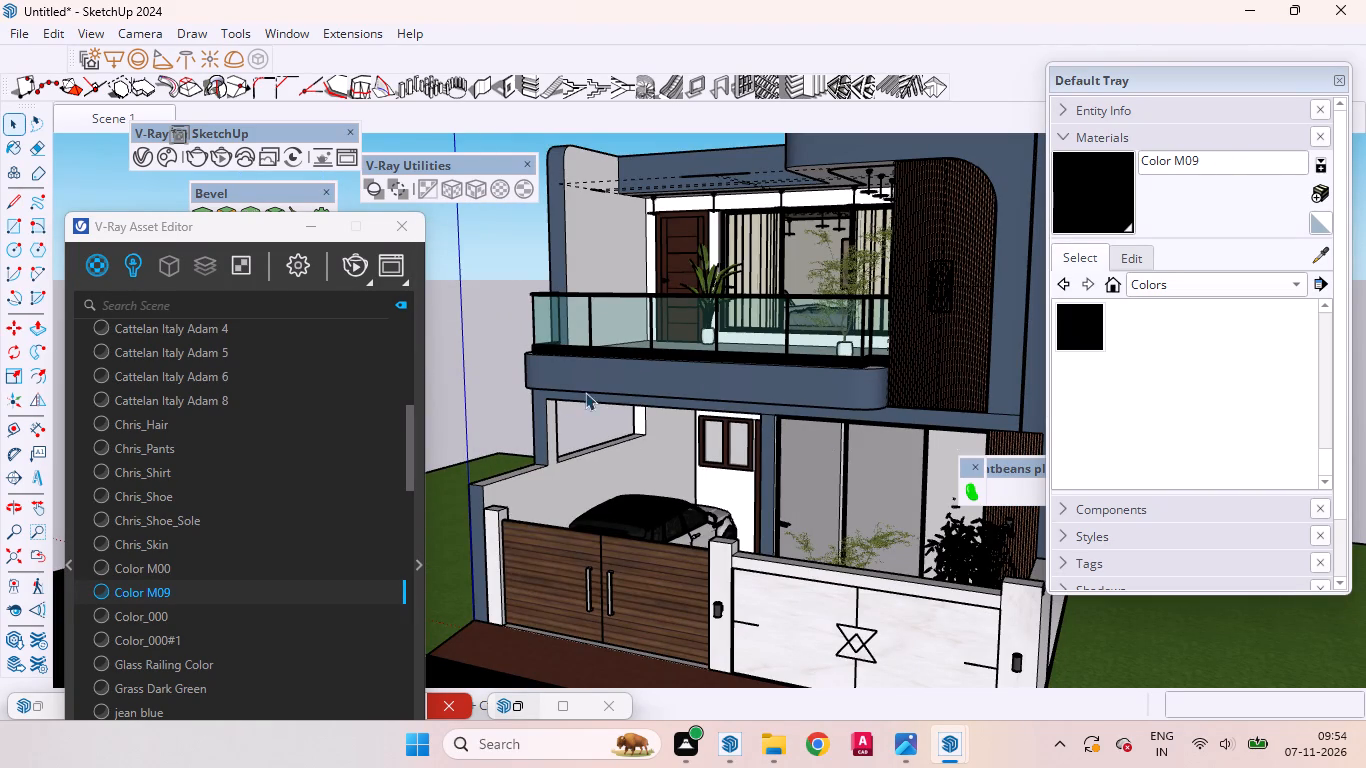
pyautogui.scroll(-4, 705, 428)
pyautogui.scroll(1, 762, 362)
pyautogui.scroll(-4, 763, 364)
pyautogui.scroll(8, 759, 256)
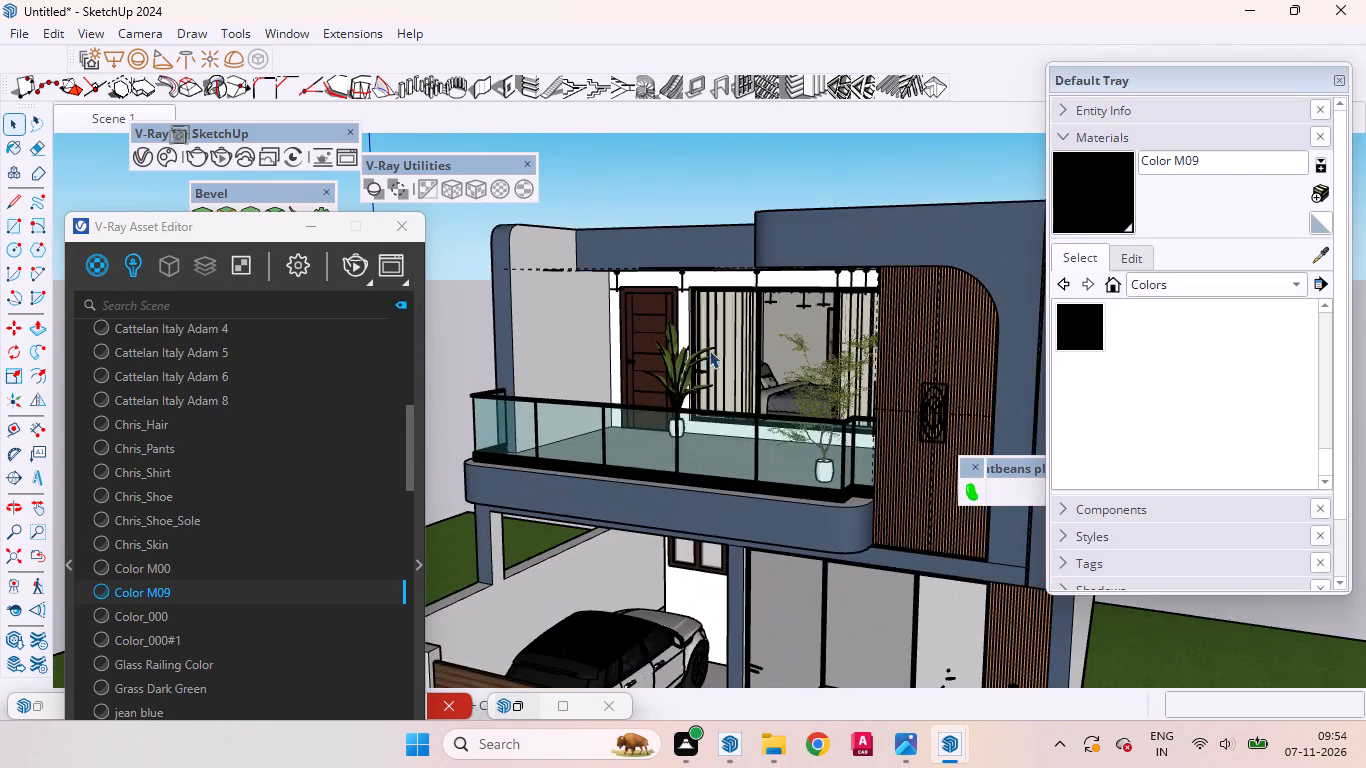
pyautogui.scroll(1, 717, 358)
pyautogui.moveTo(717, 358); pyautogui.dragTo(721, 194, button='middle')
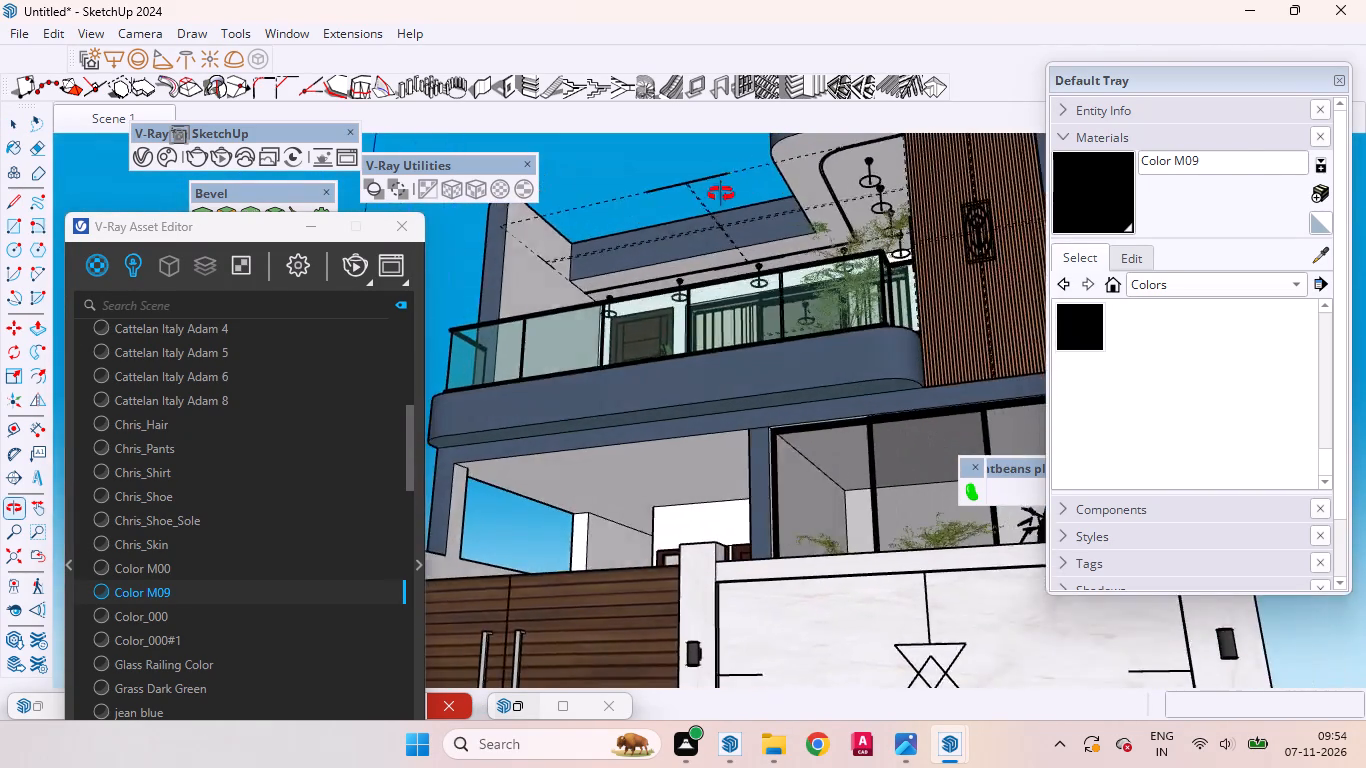
pyautogui.moveTo(721, 194); pyautogui.dragTo(794, 324, button='middle')
pyautogui.scroll(-7, 736, 287)
pyautogui.scroll(3, 711, 408)
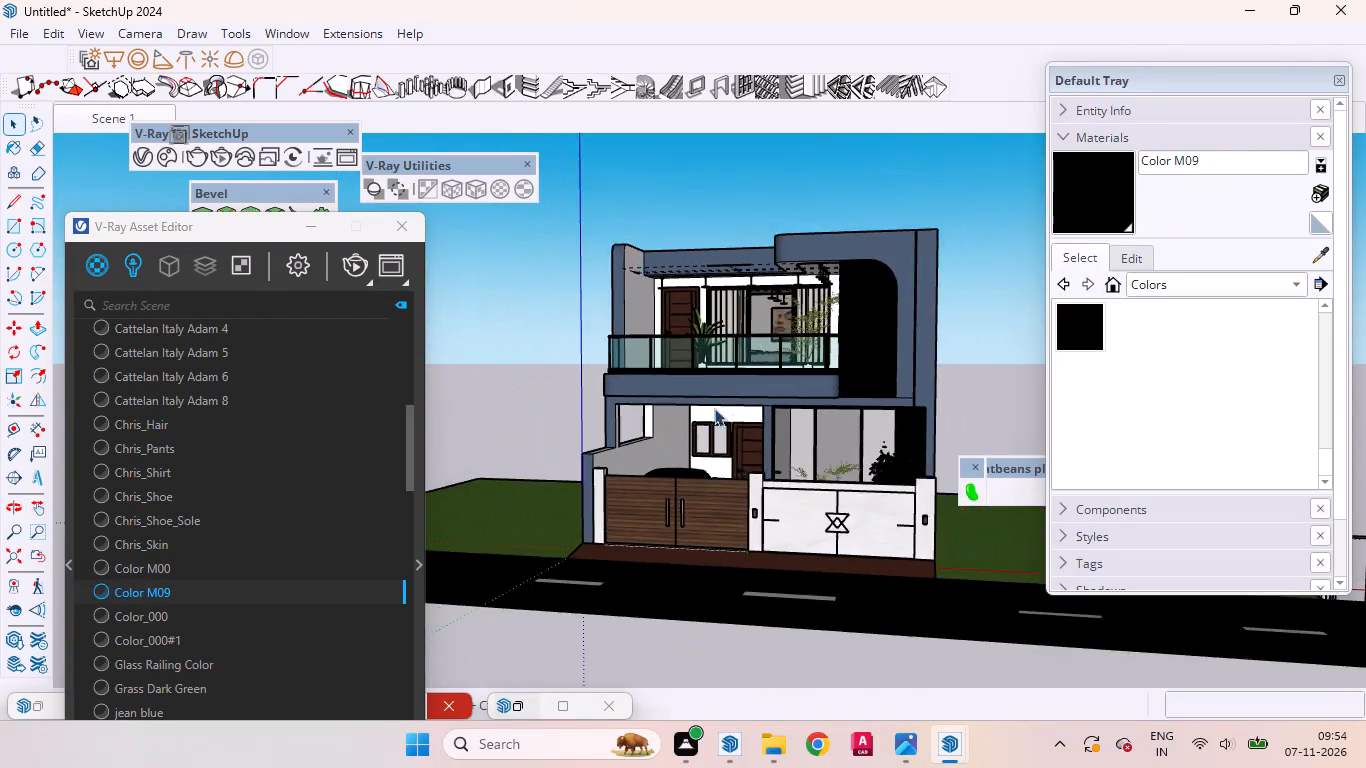
# Inspect the car porch ceiling and walls behind the wooden gate from a low viewpoint.
pyautogui.scroll(2, 714, 408)
pyautogui.moveTo(700, 429); pyautogui.dragTo(802, 319, button='middle')
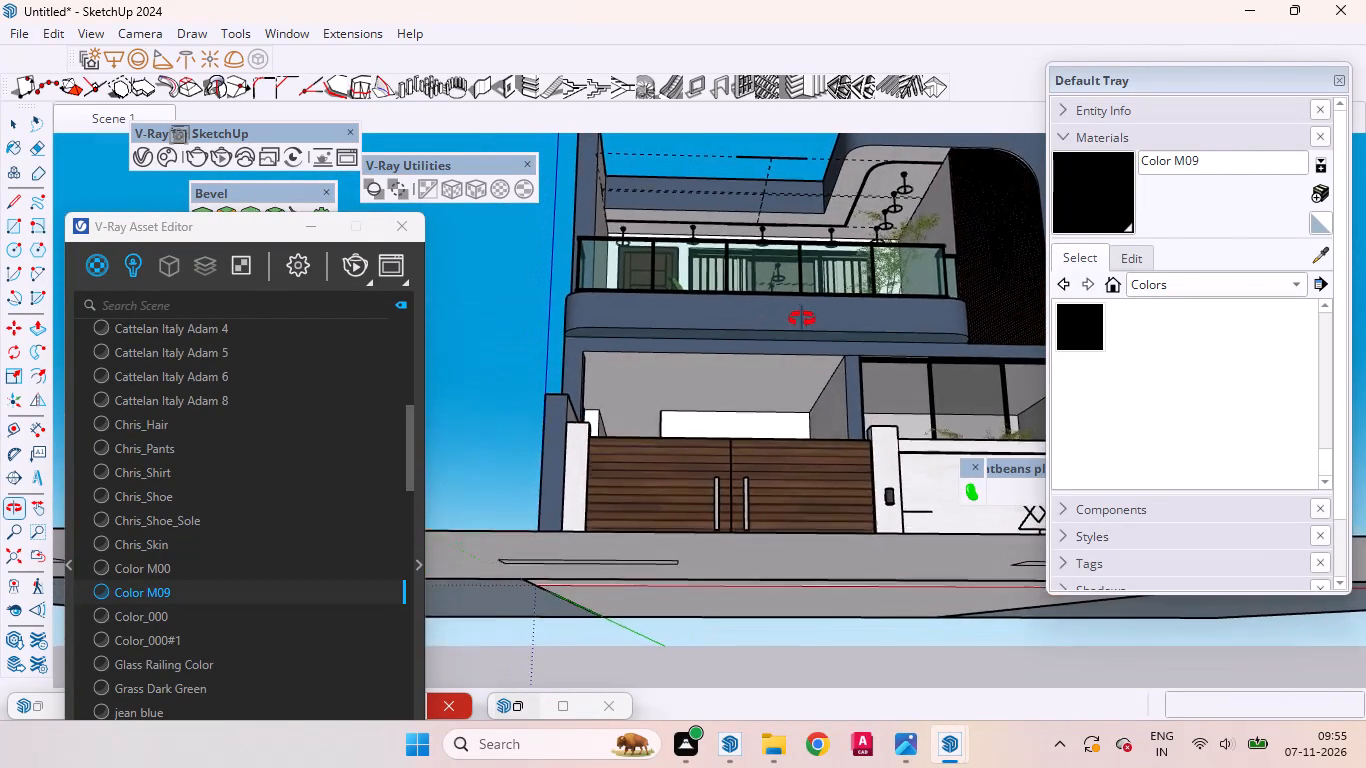
pyautogui.moveTo(802, 319); pyautogui.dragTo(803, 322, button='middle')
pyautogui.scroll(1, 803, 322)
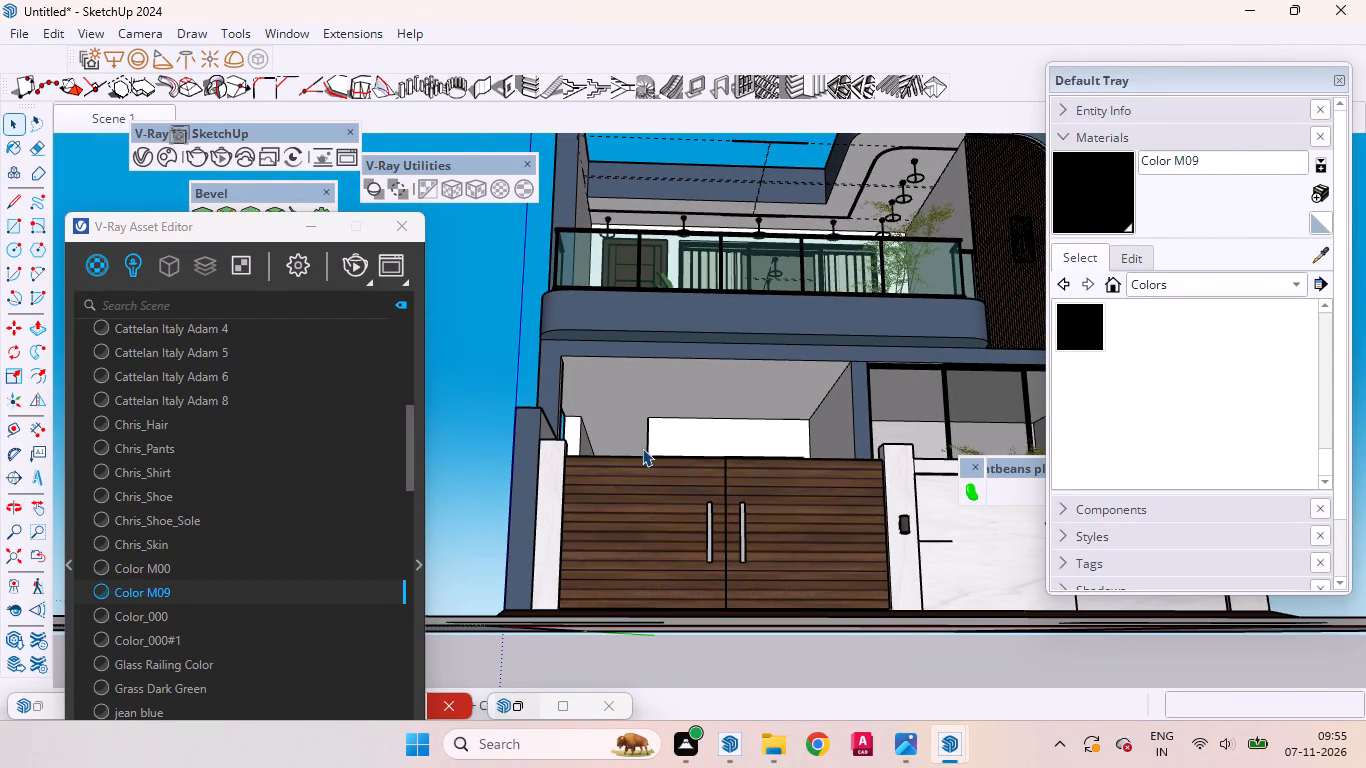
pyautogui.scroll(5, 644, 396)
pyautogui.scroll(-1, 644, 398)
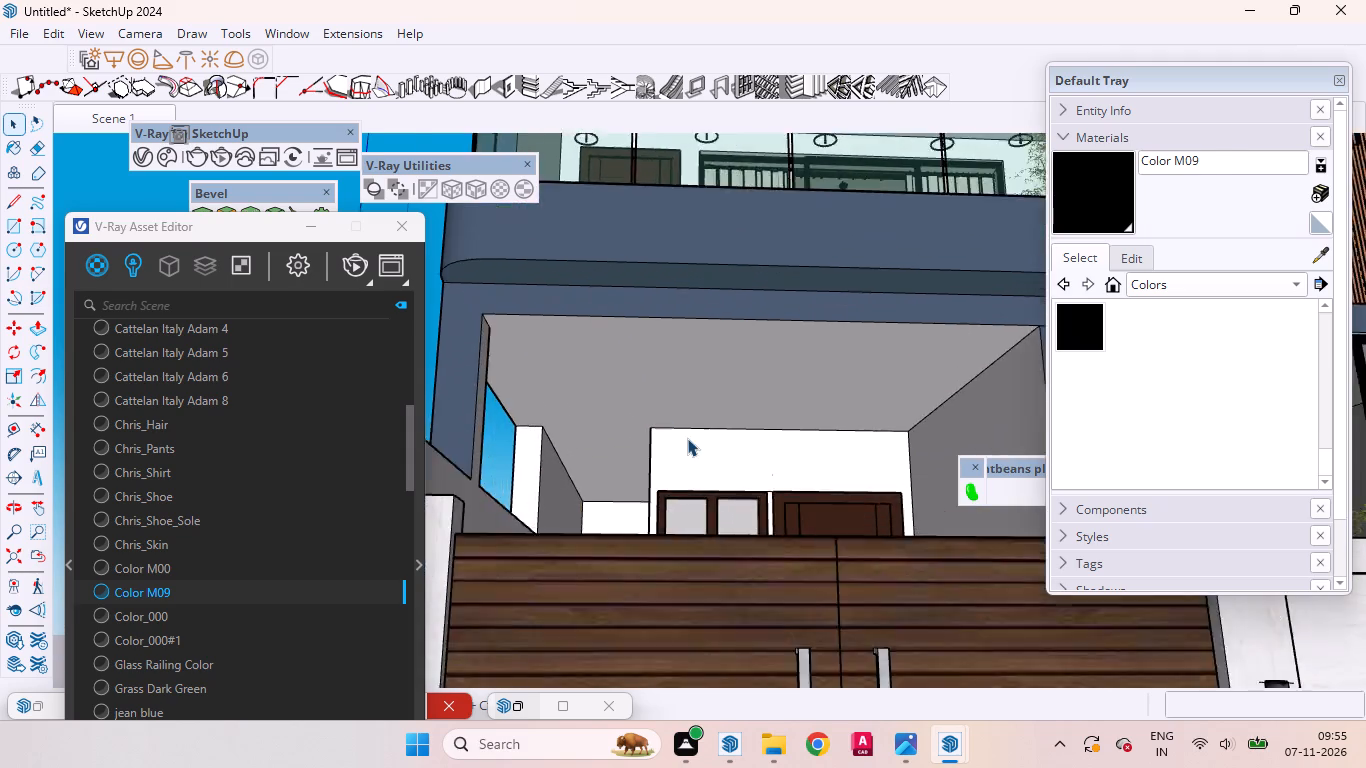
pyautogui.moveTo(687, 434); pyautogui.dragTo(664, 384, button='middle')
pyautogui.moveTo(671, 399); pyautogui.dragTo(689, 485, button='middle')
pyautogui.scroll(1, 689, 485)
pyautogui.scroll(-5, 679, 457)
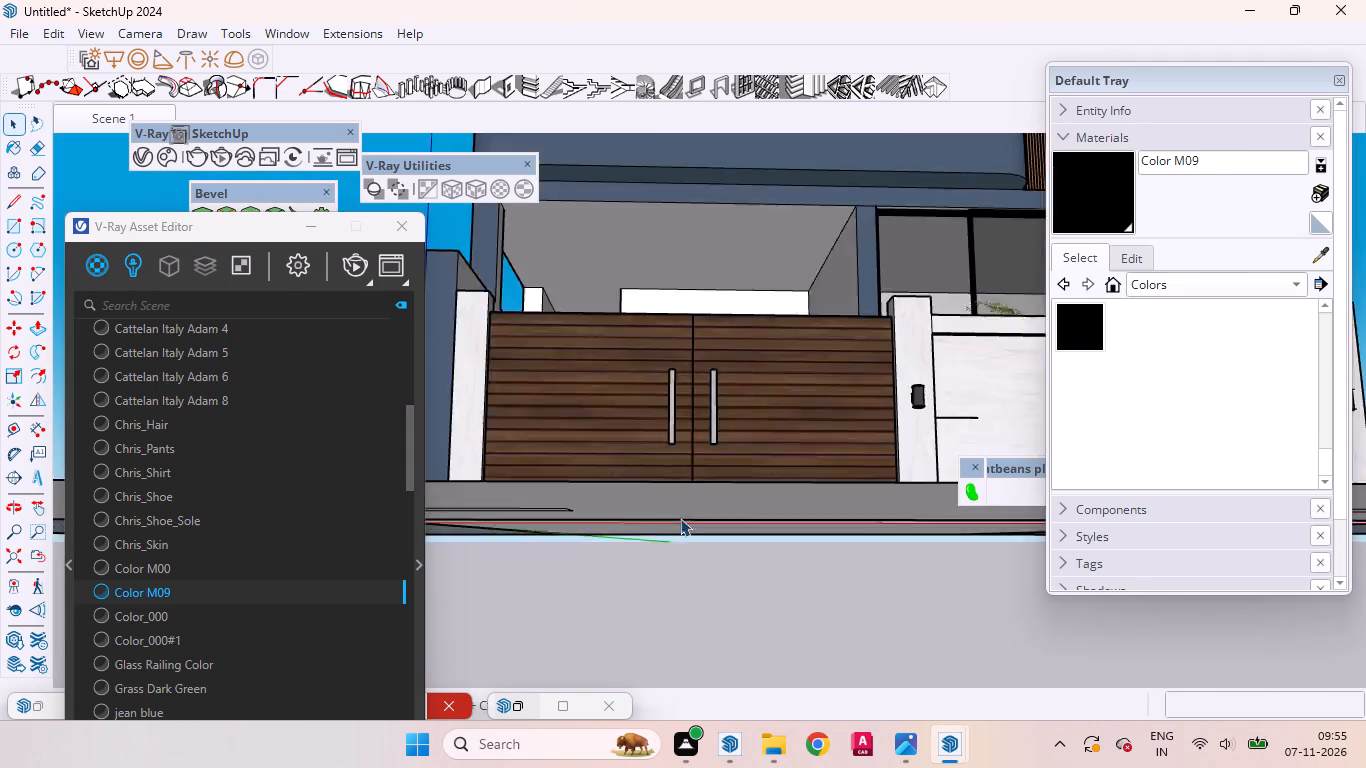
pyautogui.scroll(-7, 680, 518)
pyautogui.scroll(1, 694, 497)
pyautogui.scroll(-3, 694, 497)
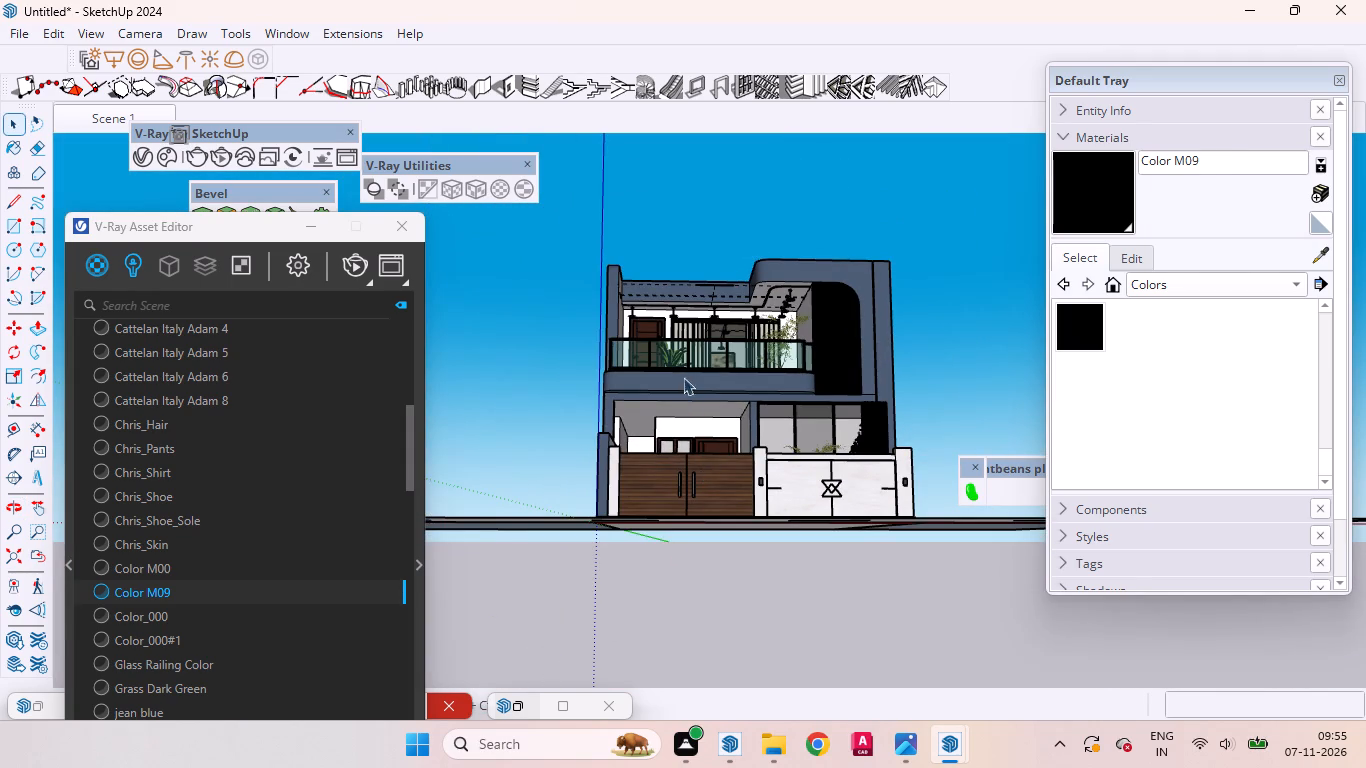
# Open the house group for editing and select the ceiling face of the car porch behind the wooden gate.
pyautogui.scroll(3, 683, 374)
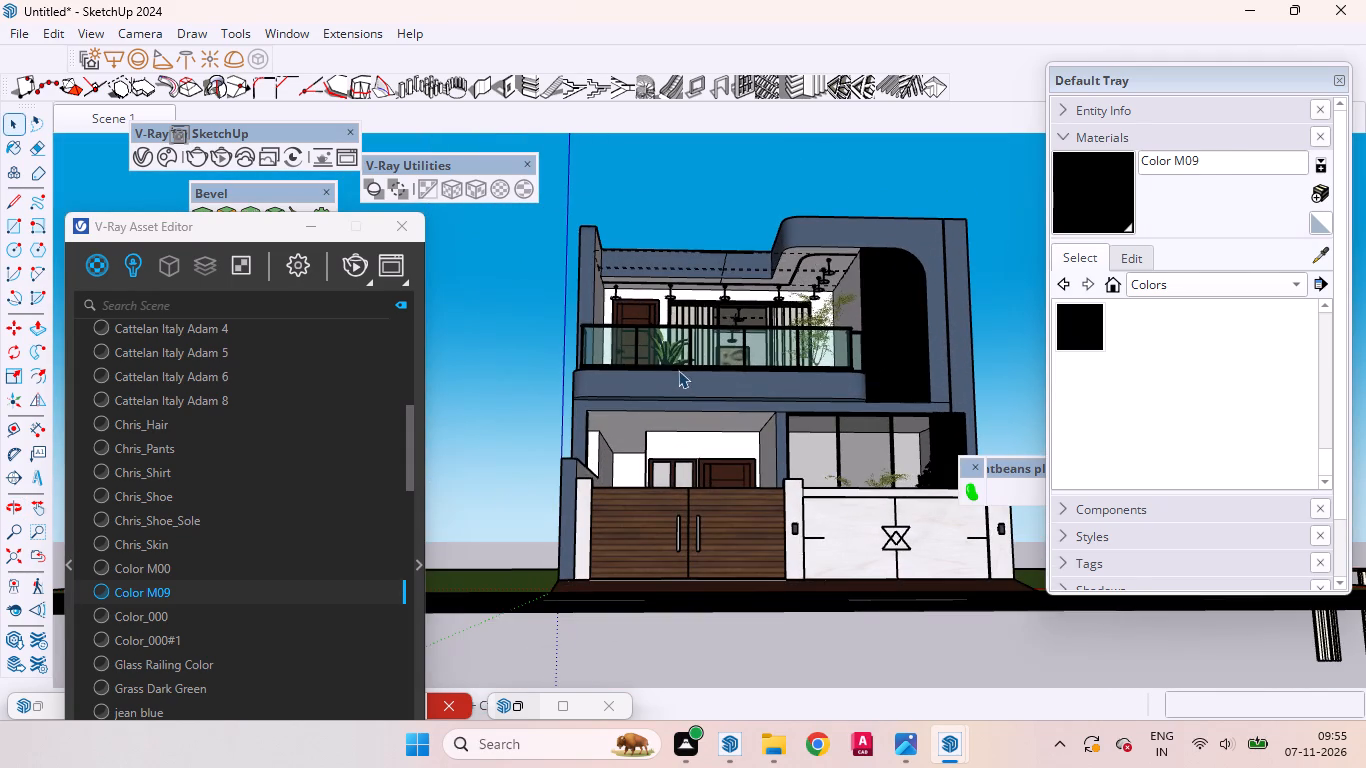
pyautogui.scroll(9, 671, 351)
pyautogui.moveTo(685, 490); pyautogui.dragTo(670, 448, button='middle')
pyautogui.scroll(1, 670, 448)
pyautogui.scroll(-1, 669, 448)
pyautogui.click(666, 447)
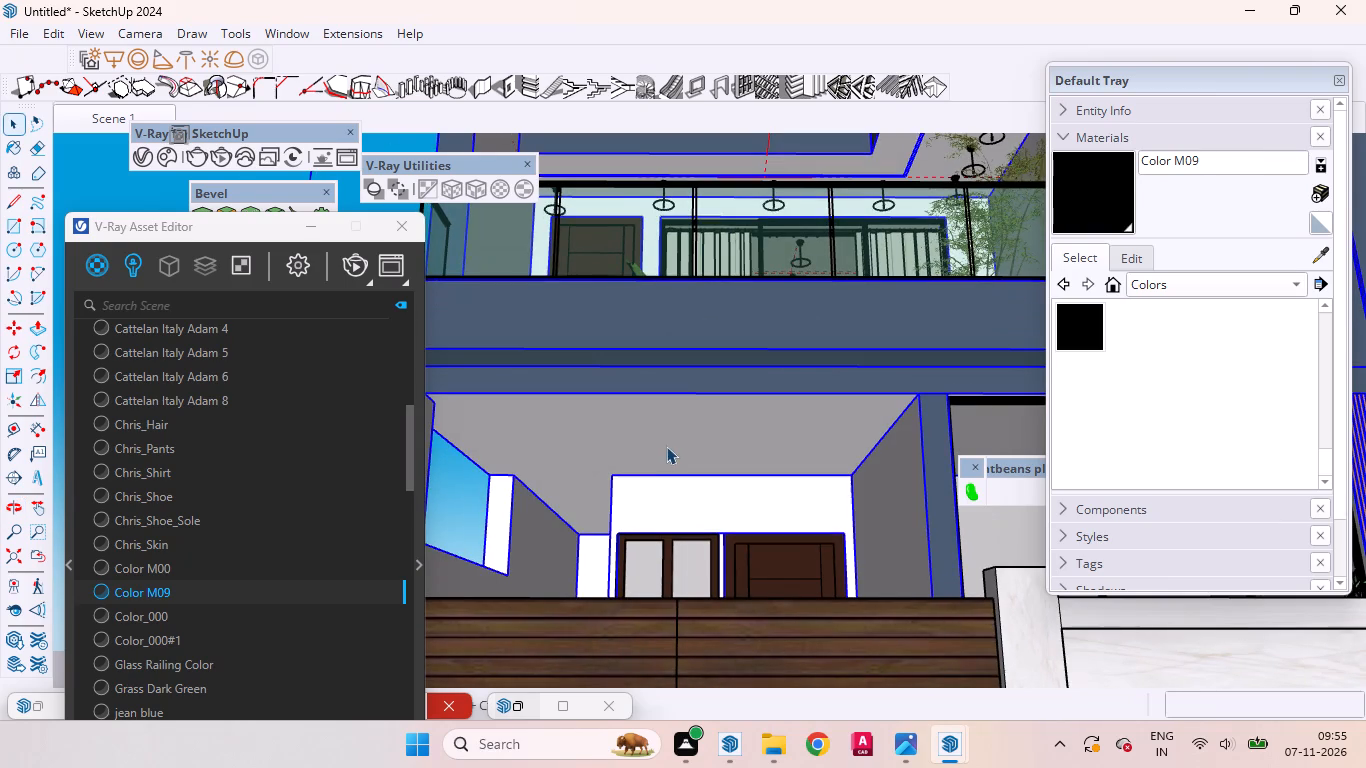
pyautogui.doubleClick(660, 442)
pyautogui.click(650, 436)
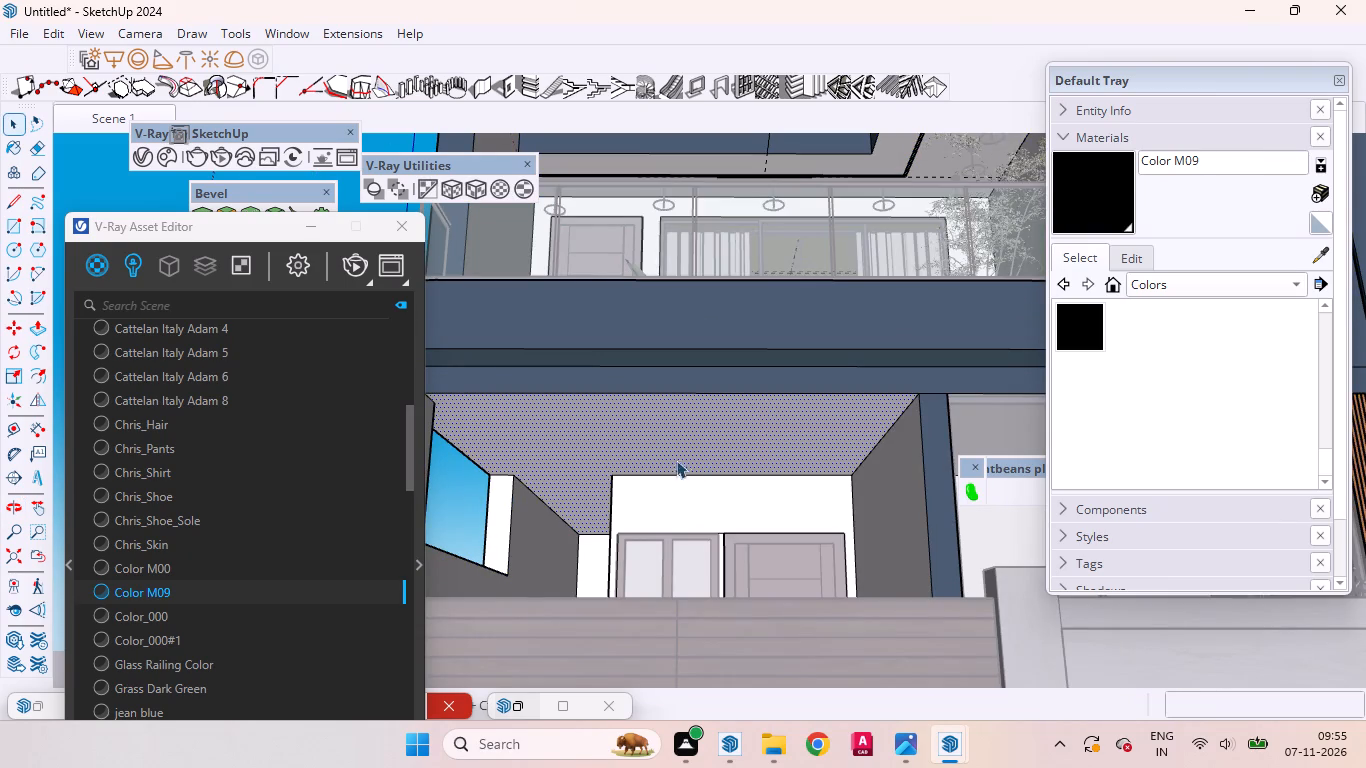
# Examine the car porch ceiling face, its front beam and the adjoining walls from several low angles.
pyautogui.scroll(2, 731, 460)
pyautogui.scroll(-2, 750, 460)
pyautogui.scroll(2, 768, 464)
pyautogui.moveTo(798, 468); pyautogui.dragTo(858, 498, button='middle')
pyautogui.scroll(-6, 861, 474)
pyautogui.scroll(3, 719, 448)
pyautogui.scroll(-1, 718, 448)
pyautogui.scroll(1, 711, 450)
pyautogui.moveTo(664, 508); pyautogui.dragTo(529, 436, button='middle')
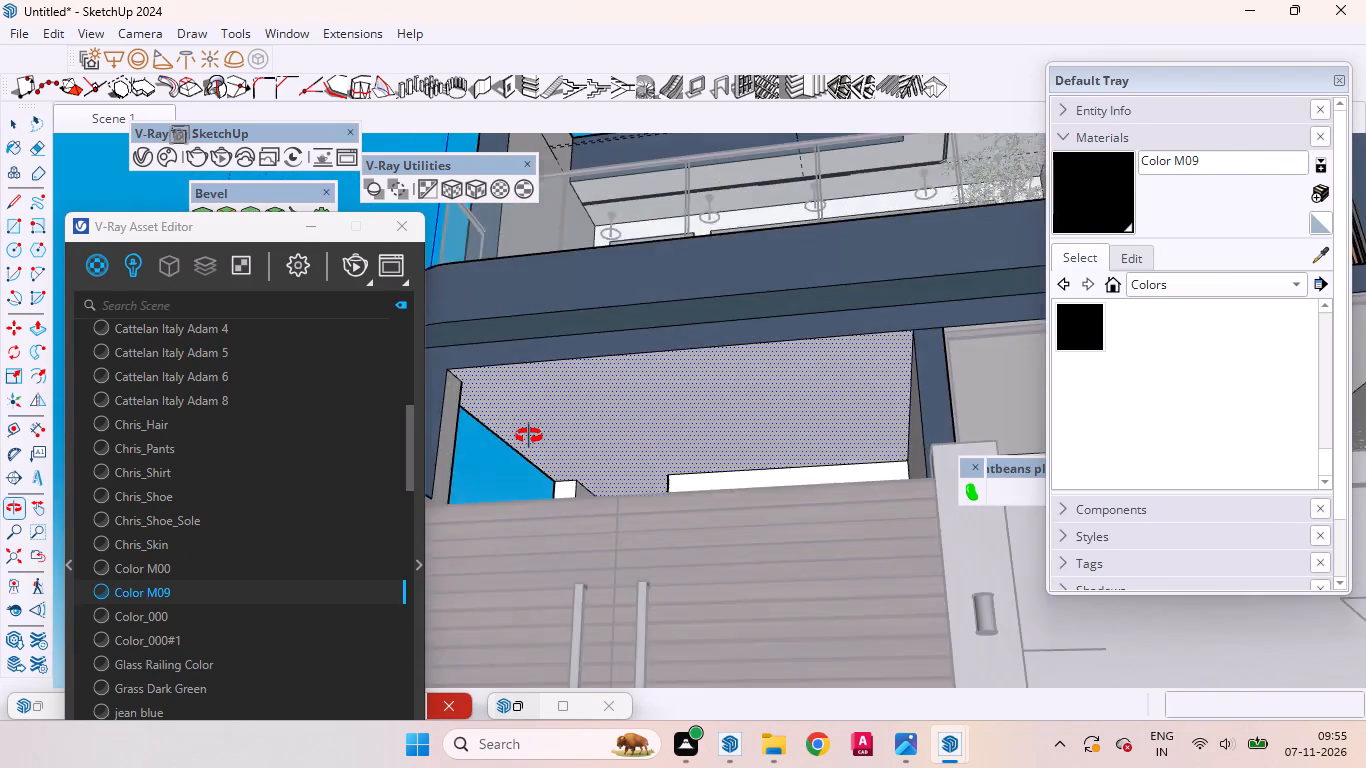
pyautogui.moveTo(529, 436); pyautogui.dragTo(617, 485, button='middle')
pyautogui.scroll(7, 700, 490)
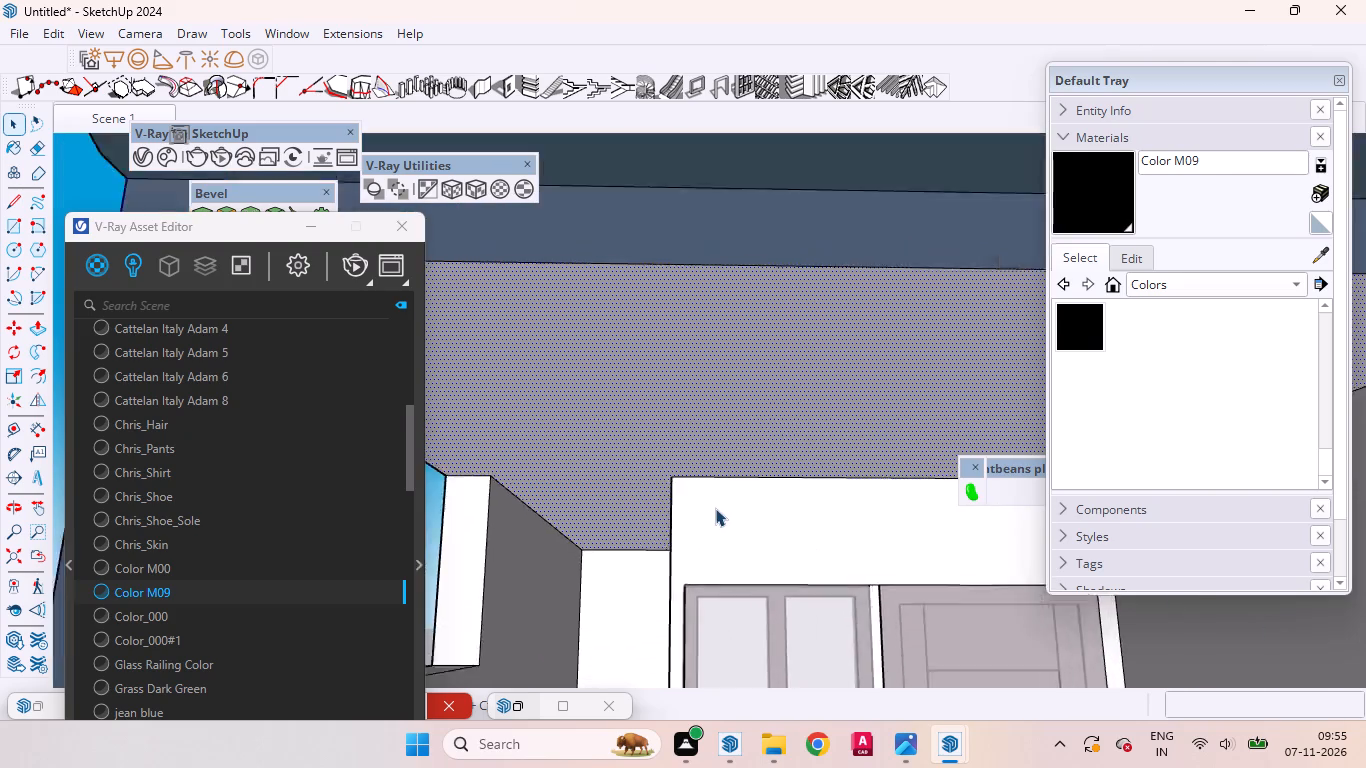
pyautogui.scroll(-1, 716, 508)
pyautogui.scroll(1, 715, 508)
pyautogui.scroll(-2, 660, 432)
pyautogui.moveTo(658, 427); pyautogui.dragTo(654, 395, button='middle')
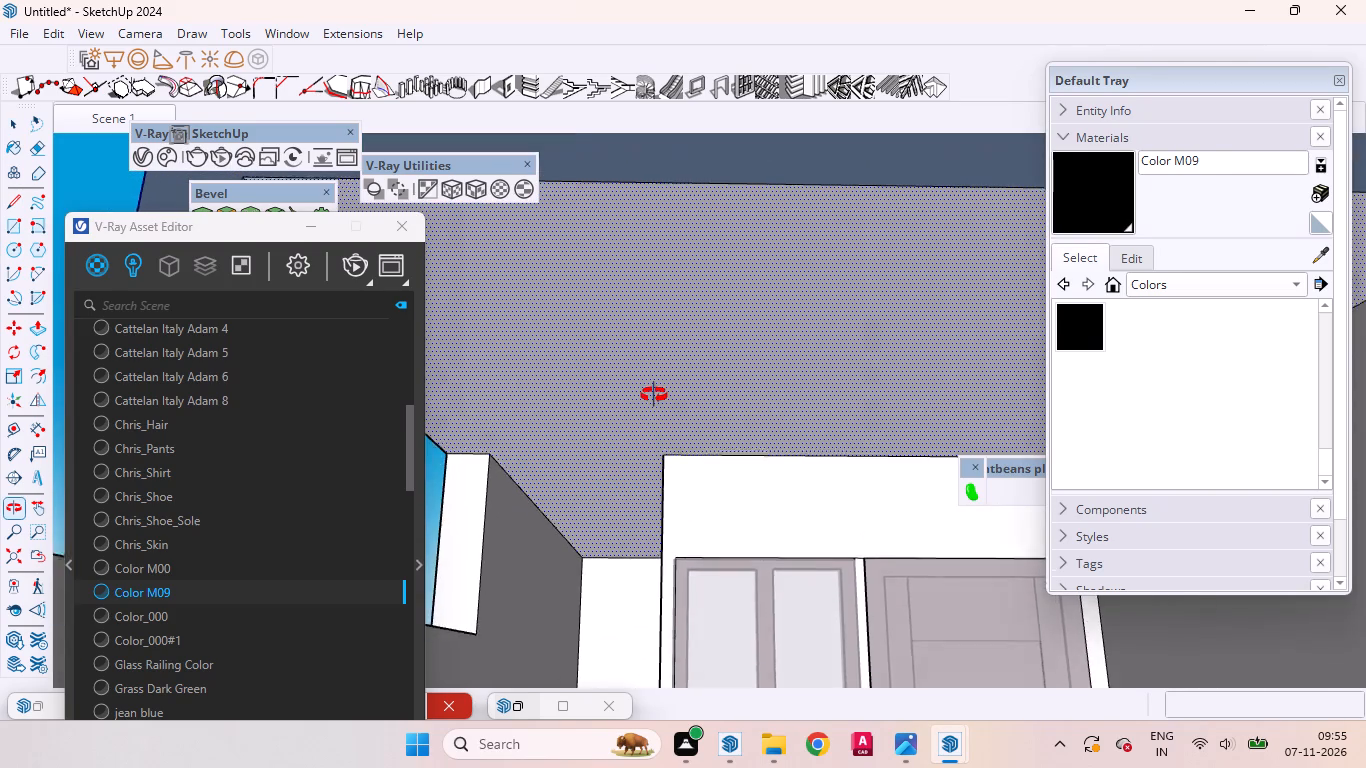
pyautogui.moveTo(654, 395); pyautogui.dragTo(673, 404, button='middle')
pyautogui.scroll(7, 662, 344)
pyautogui.scroll(-3, 652, 317)
pyautogui.moveTo(650, 321); pyautogui.dragTo(520, 355, button='middle')
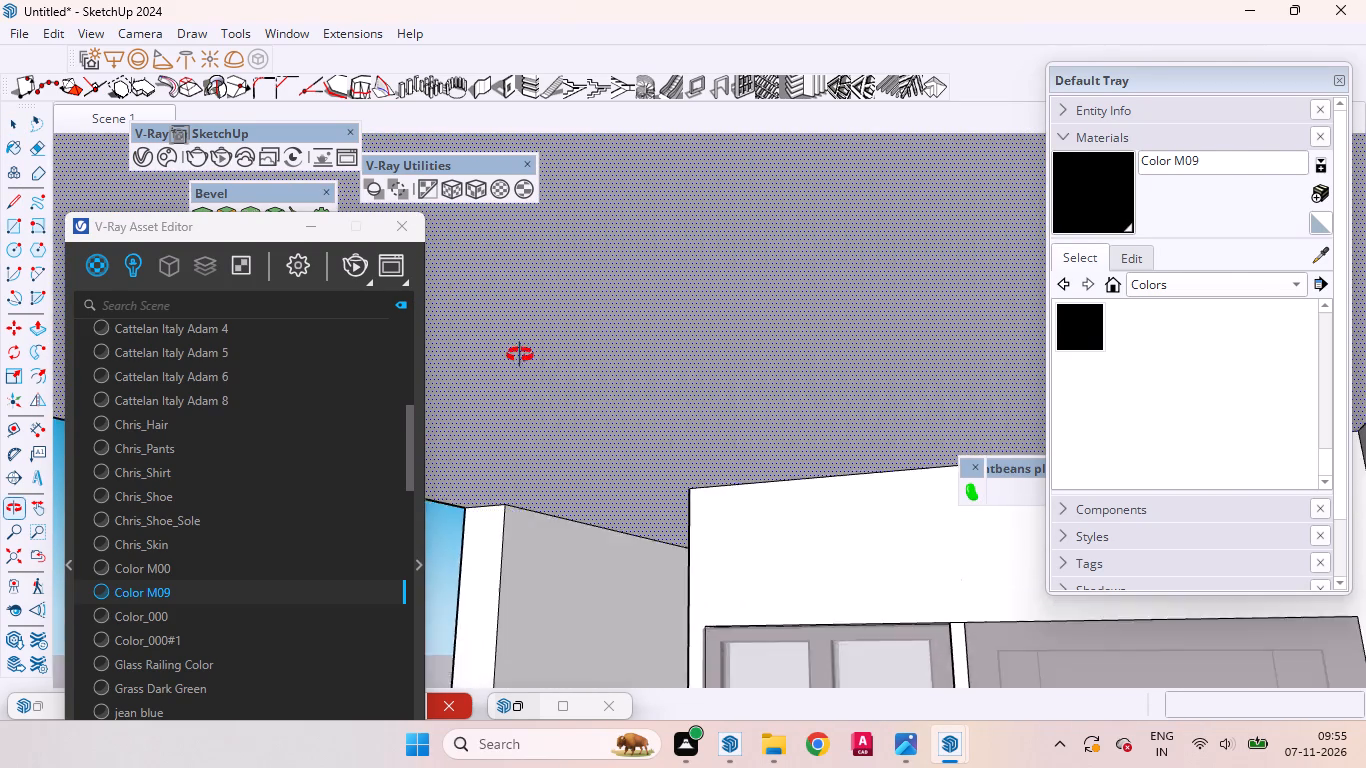
pyautogui.moveTo(520, 355); pyautogui.dragTo(713, 427, button='middle')
pyautogui.scroll(1, 709, 417)
pyautogui.scroll(-5, 681, 373)
pyautogui.scroll(1, 681, 305)
pyautogui.scroll(-6, 680, 302)
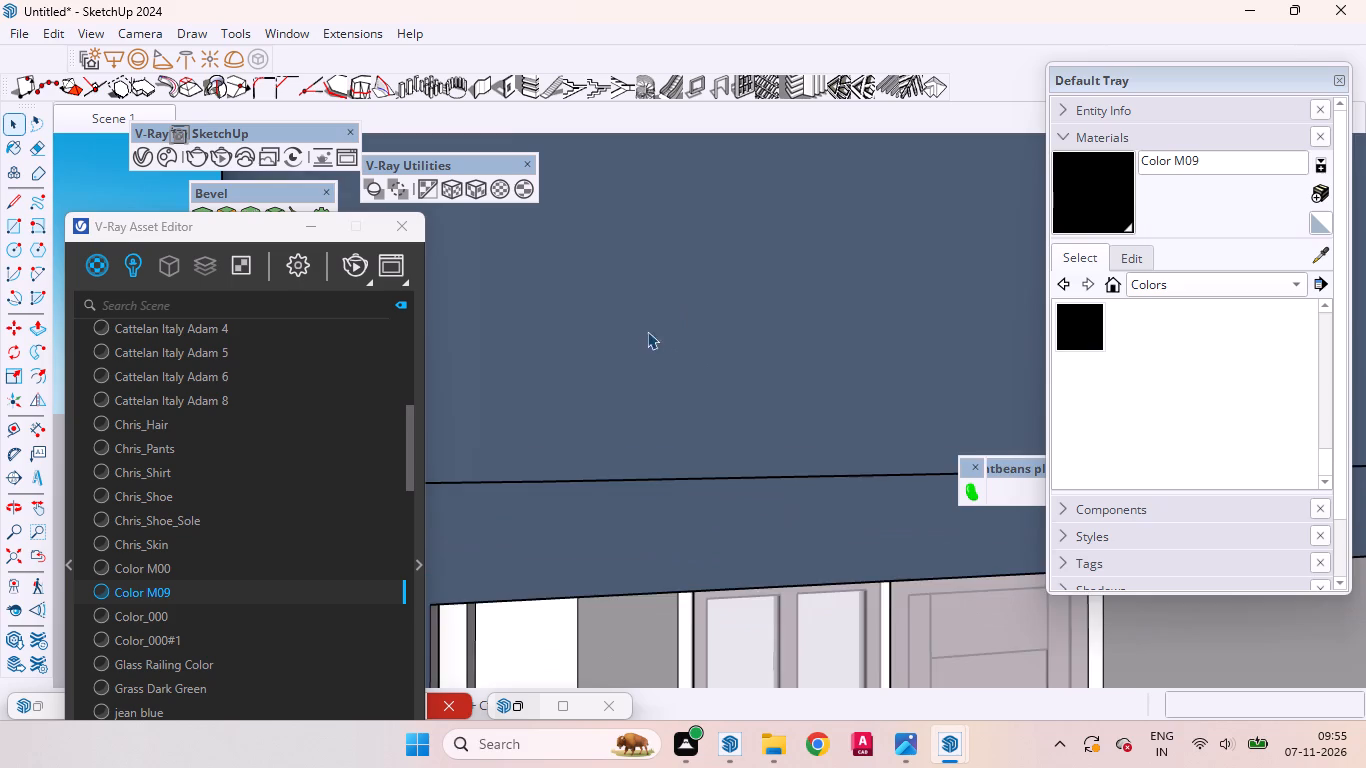
pyautogui.scroll(2, 642, 321)
pyautogui.scroll(-10, 647, 331)
pyautogui.scroll(1, 569, 294)
pyautogui.scroll(-3, 569, 294)
pyautogui.moveTo(653, 356); pyautogui.dragTo(567, 293, button='middle')
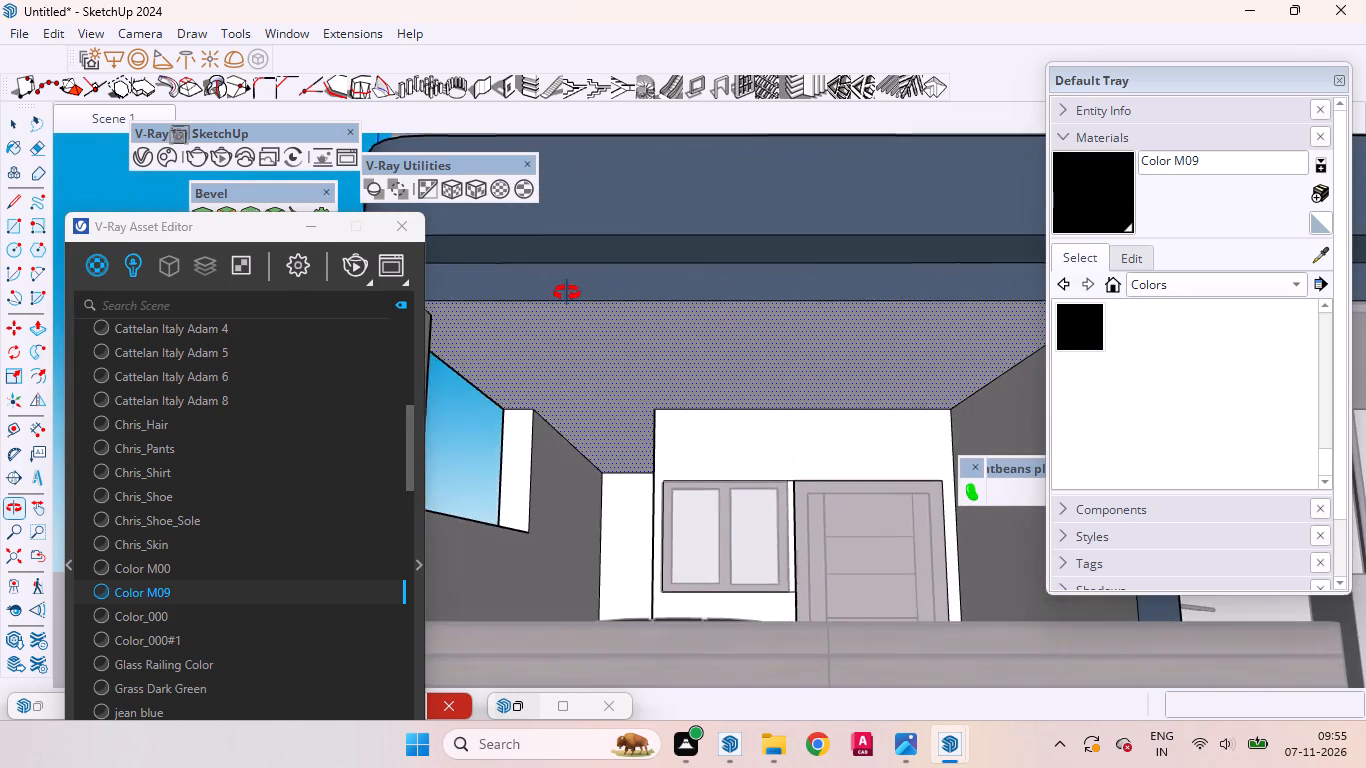
pyautogui.moveTo(567, 293); pyautogui.dragTo(627, 304, button='middle')
pyautogui.scroll(10, 627, 304)
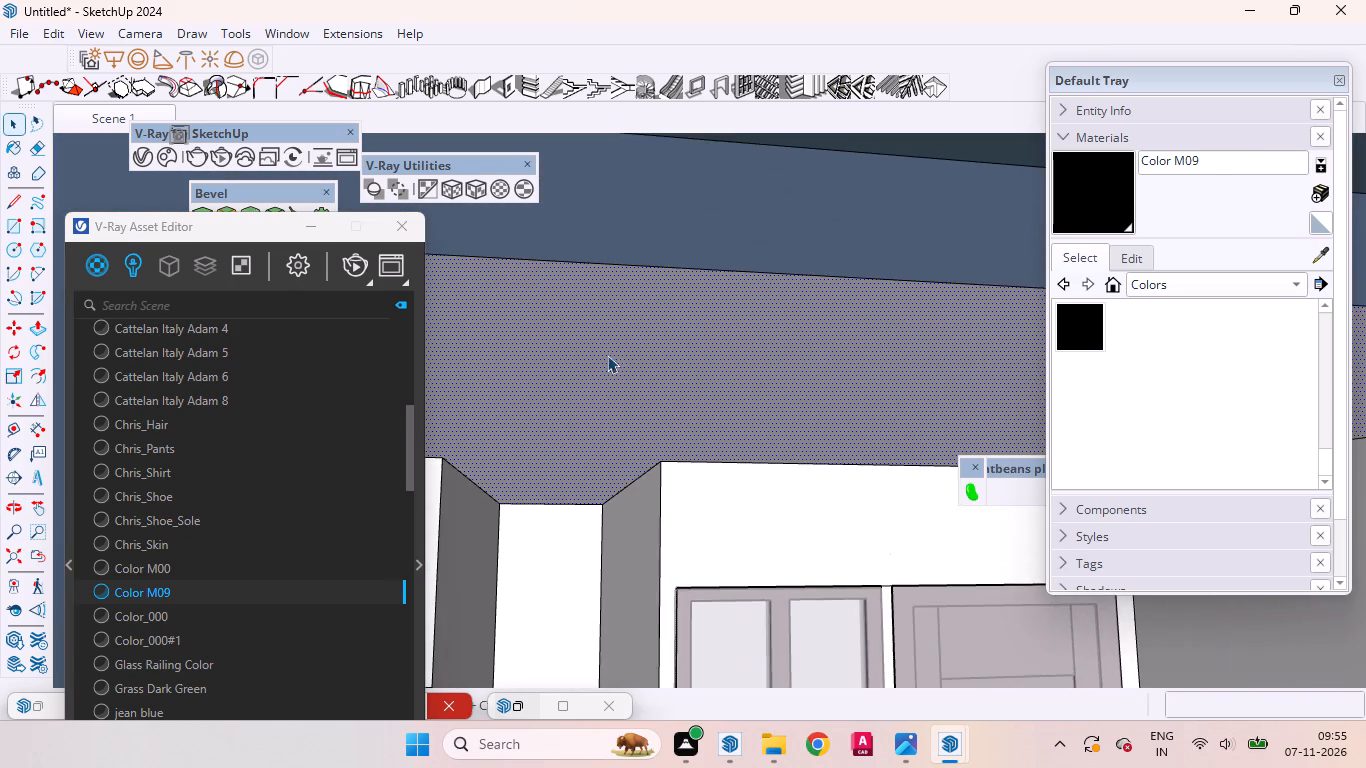
pyautogui.scroll(-2, 597, 355)
pyautogui.moveTo(597, 355); pyautogui.dragTo(631, 308, button='middle')
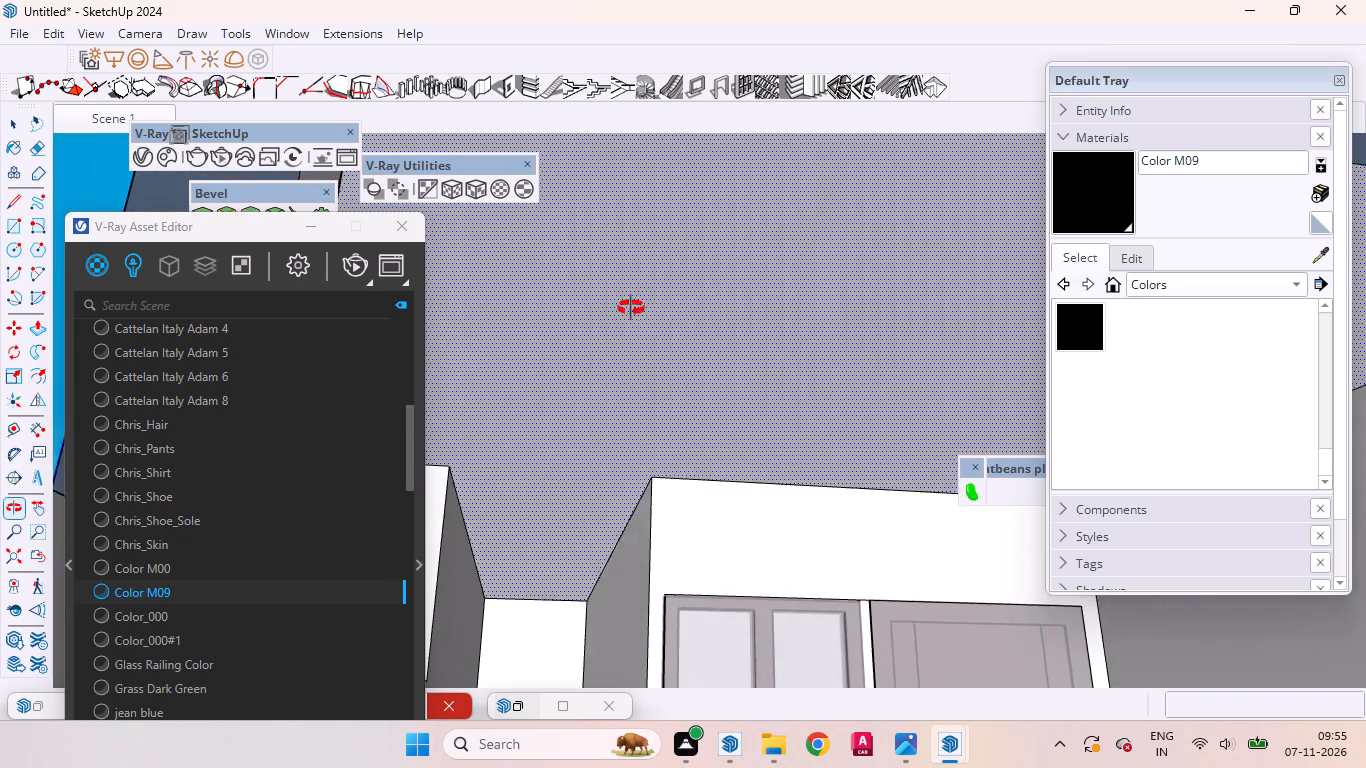
pyautogui.moveTo(631, 308); pyautogui.dragTo(523, 318, button='middle')
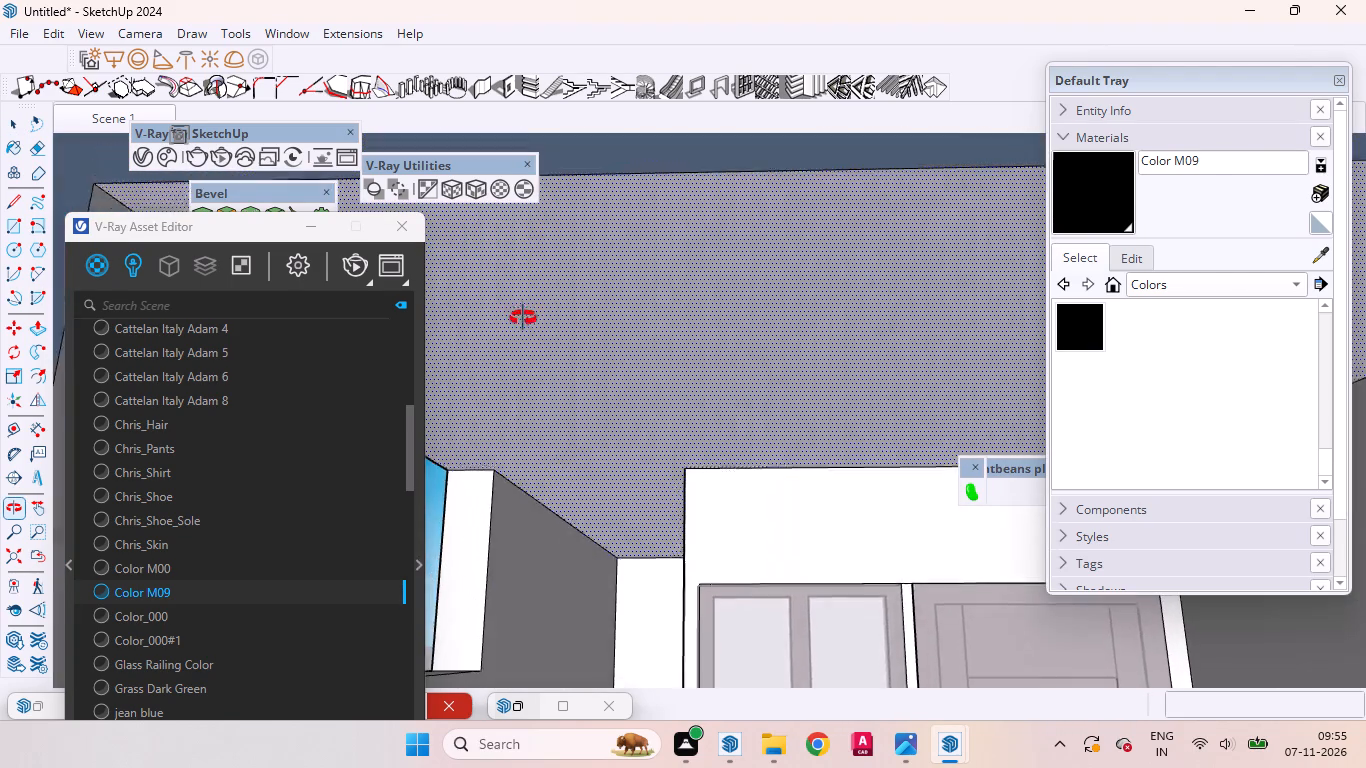
pyautogui.moveTo(523, 318); pyautogui.dragTo(525, 319, button='middle')
pyautogui.scroll(1, 525, 319)
pyautogui.scroll(-6, 532, 350)
pyautogui.scroll(2, 542, 383)
pyautogui.scroll(-10, 543, 383)
pyautogui.scroll(2, 522, 313)
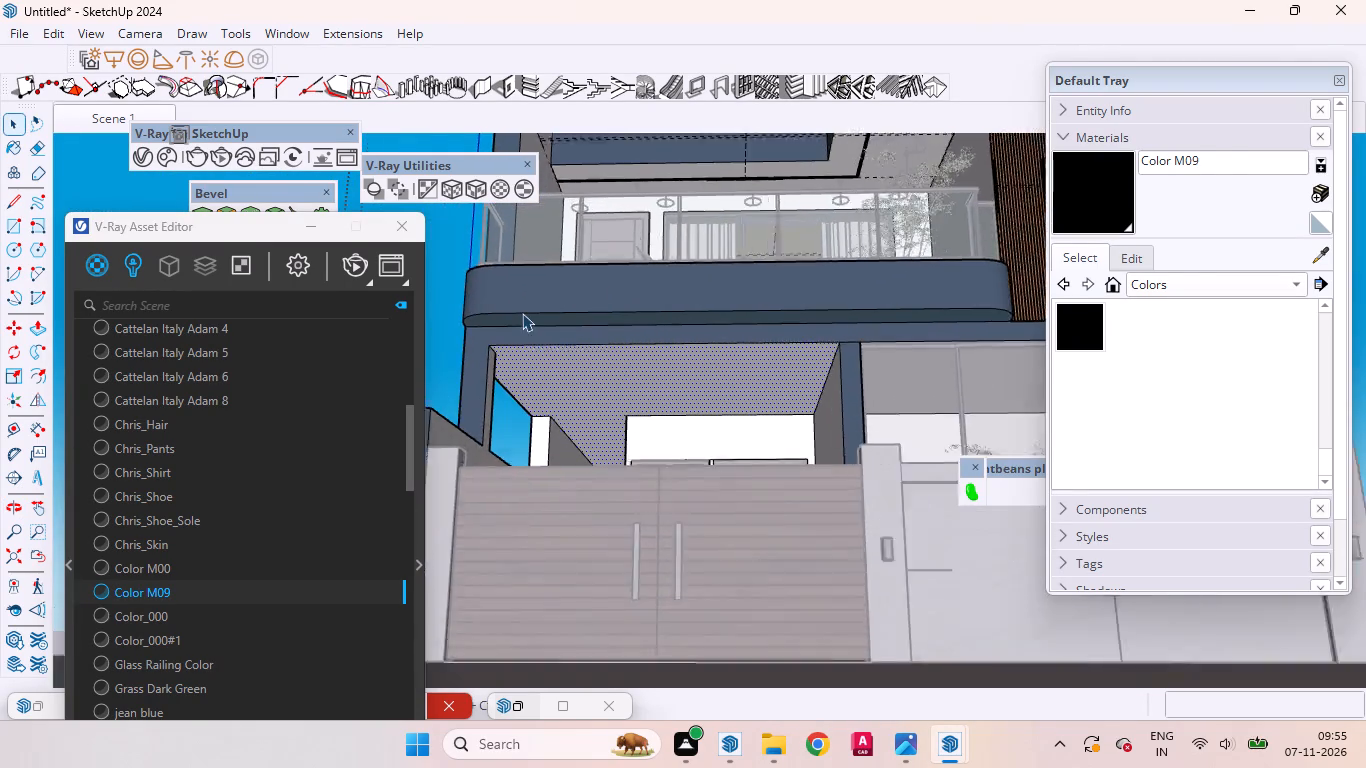
pyautogui.scroll(2, 522, 313)
pyautogui.moveTo(621, 391); pyautogui.dragTo(528, 330, button='middle')
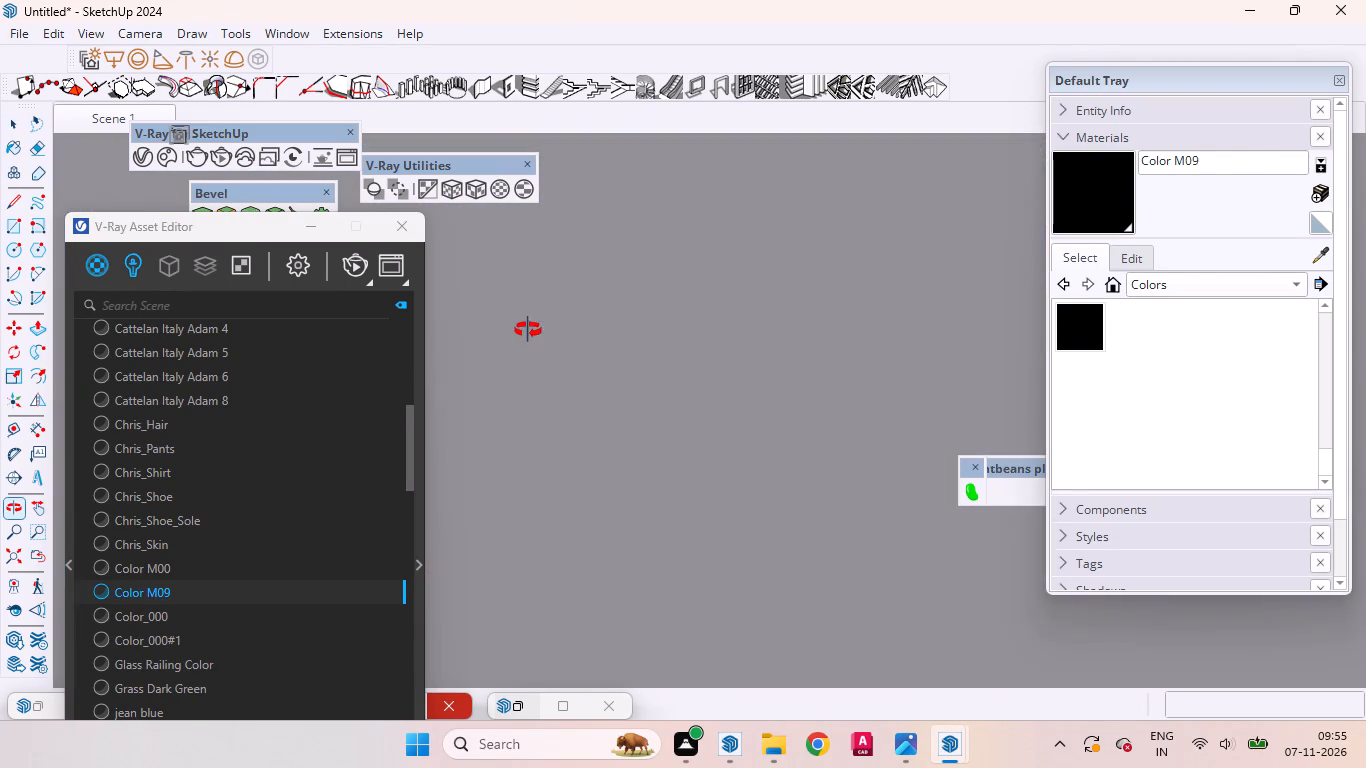
pyautogui.moveTo(528, 330); pyautogui.dragTo(636, 407, button='middle')
pyautogui.scroll(3, 539, 255)
pyautogui.scroll(-1, 535, 255)
pyautogui.scroll(2, 535, 255)
pyautogui.scroll(-2, 546, 380)
pyautogui.scroll(5, 546, 380)
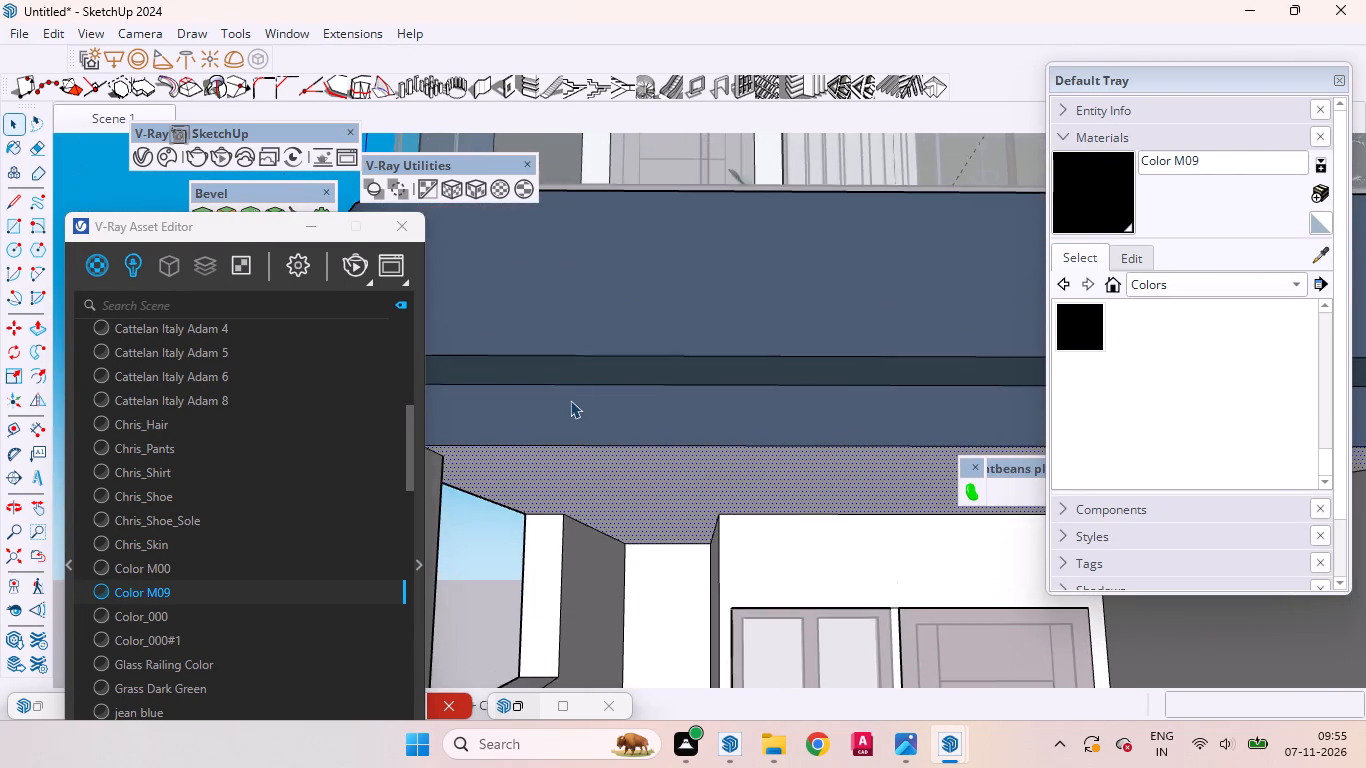
pyautogui.moveTo(570, 398); pyautogui.dragTo(524, 347, button='middle')
pyautogui.scroll(1, 524, 343)
# Create vertical louvres on the car porch ceiling face with depth 3/8", thickness 1", spacing 1 3/16", angle 0.0 and front location.
pyautogui.click(539, 274)
pyautogui.click(606, 429)
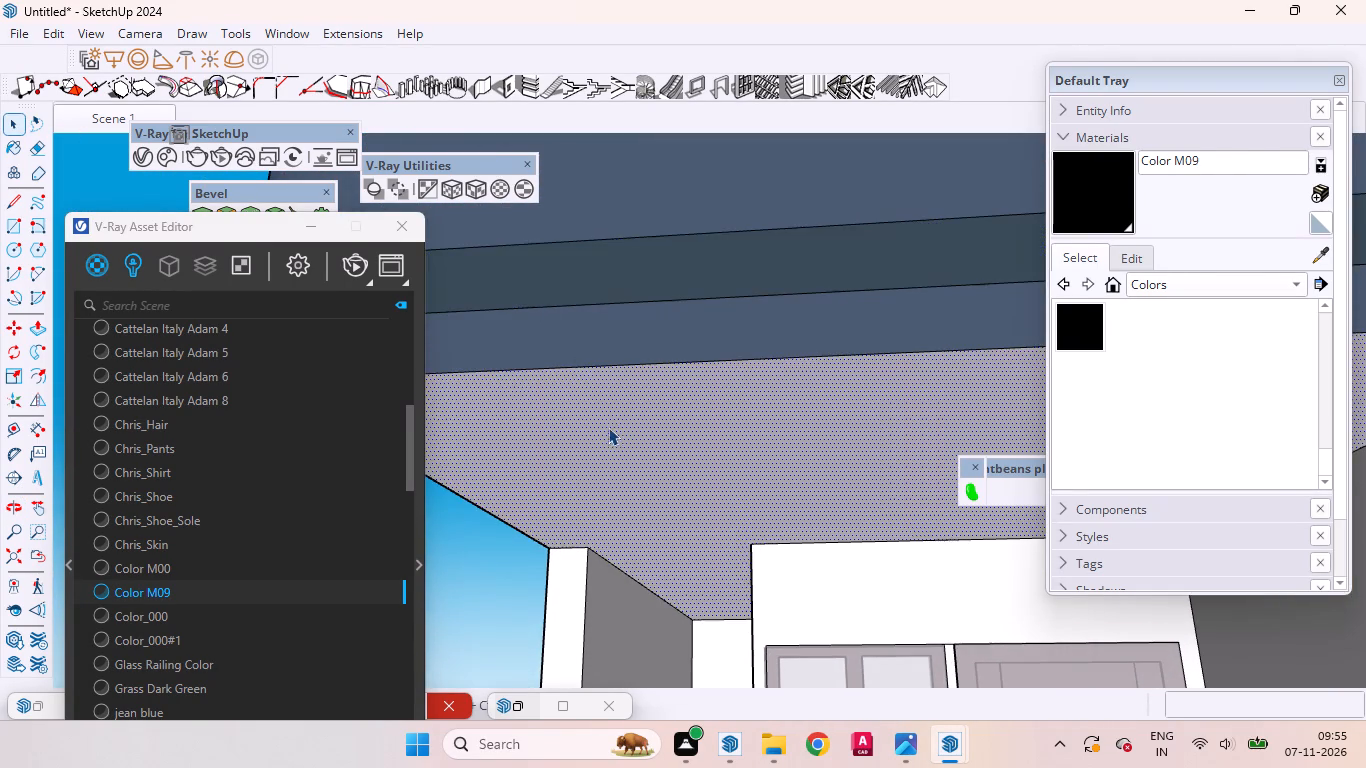
pyautogui.scroll(-10, 619, 421)
pyautogui.moveTo(653, 451); pyautogui.dragTo(706, 488, button='middle')
pyautogui.scroll(1, 706, 488)
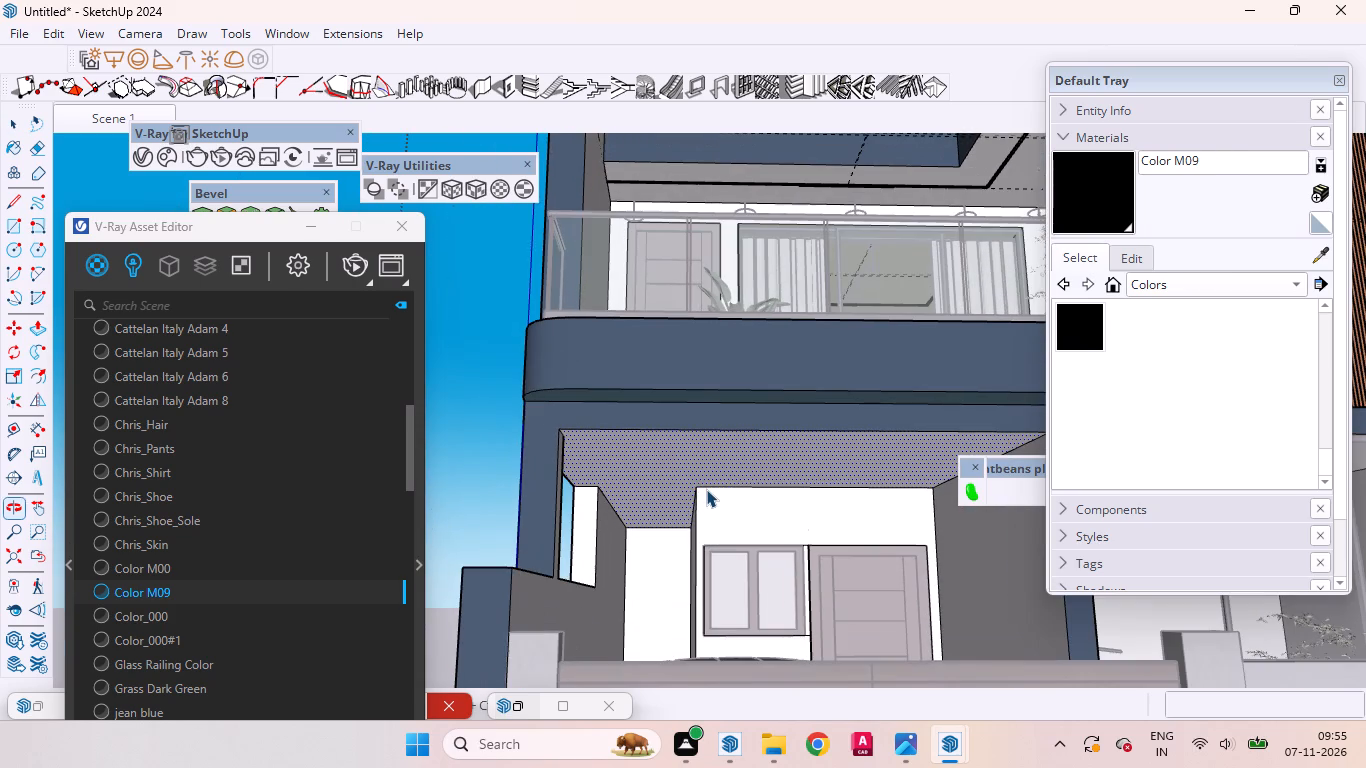
pyautogui.click(813, 78)
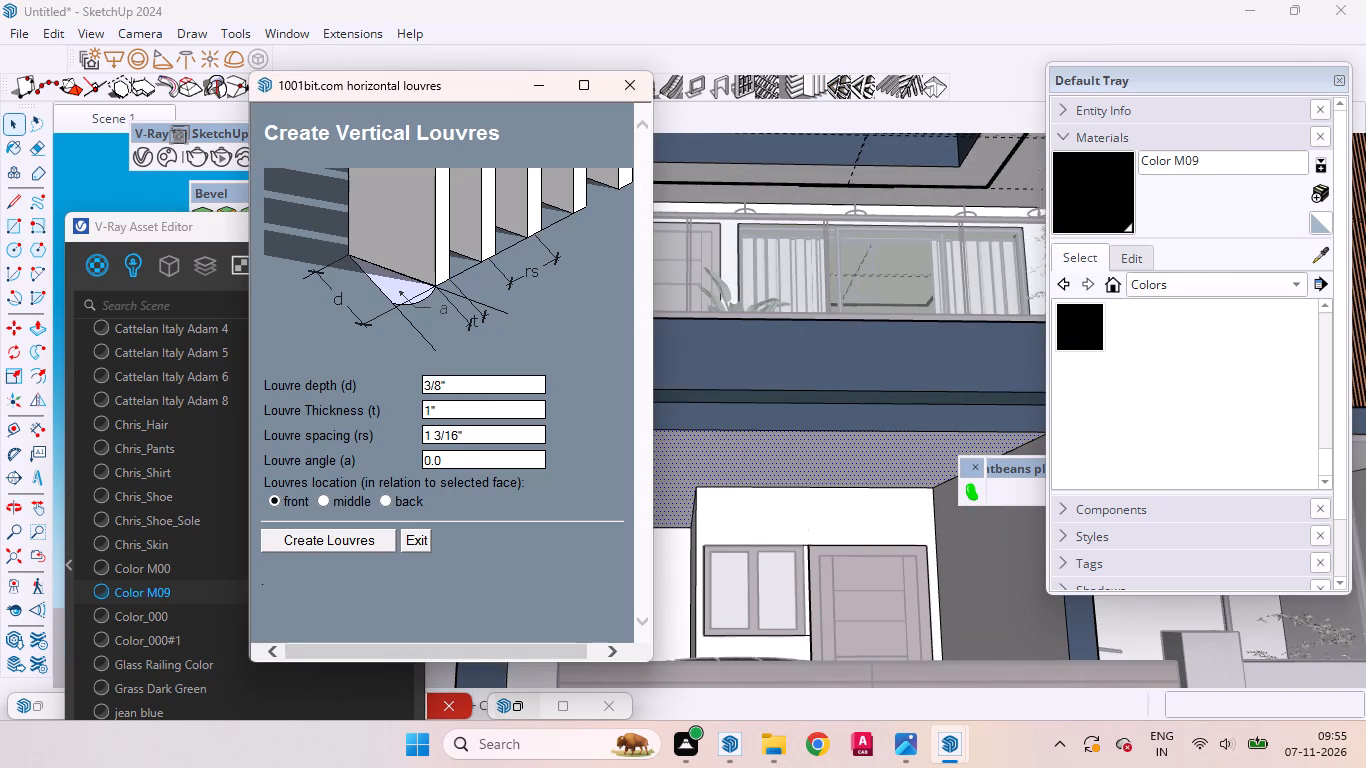
pyautogui.click(370, 542)
pyautogui.click(348, 539)
# Sample Wood Veneer 02 from the upper facade's slatted panel and paint the car porch ceiling louvres with it.
pyautogui.scroll(8, 672, 420)
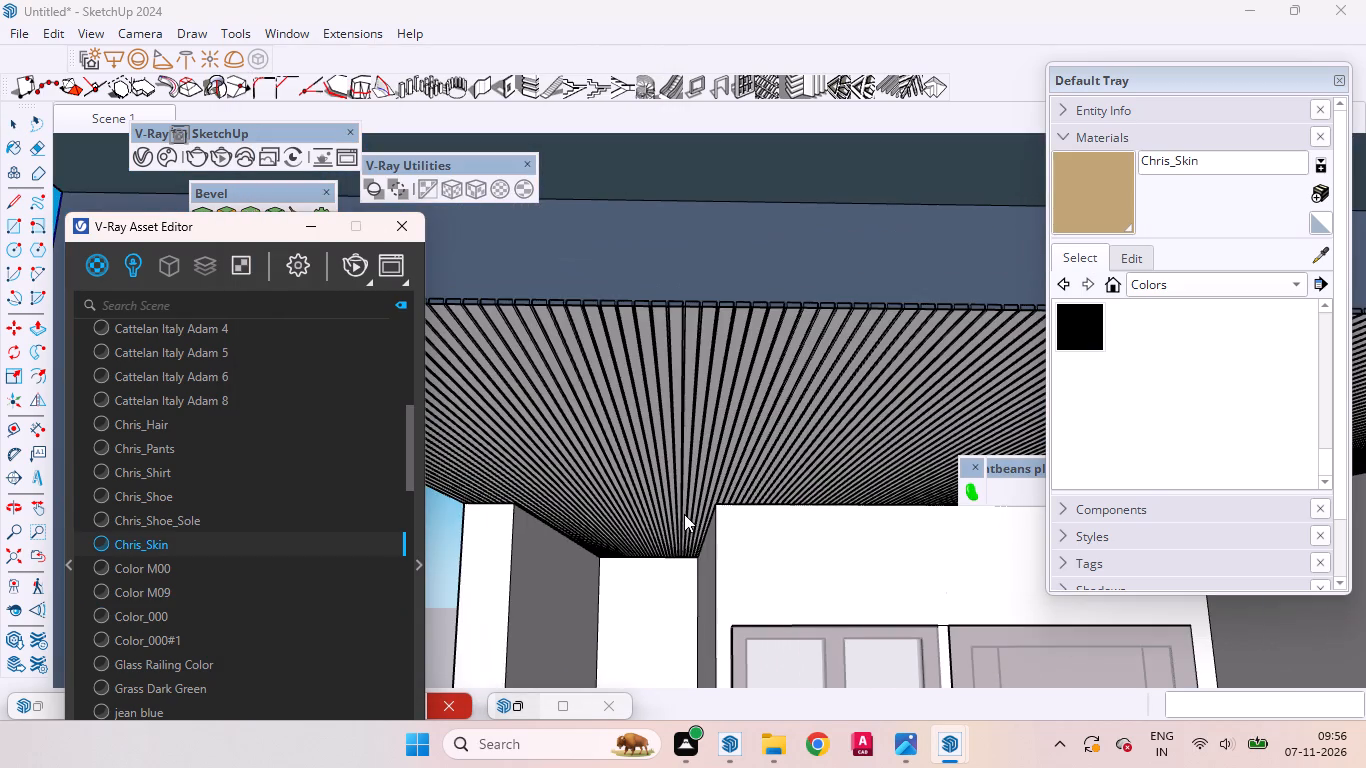
pyautogui.moveTo(685, 512); pyautogui.dragTo(688, 476, button='middle')
pyautogui.scroll(1, 688, 476)
pyautogui.scroll(-8, 679, 485)
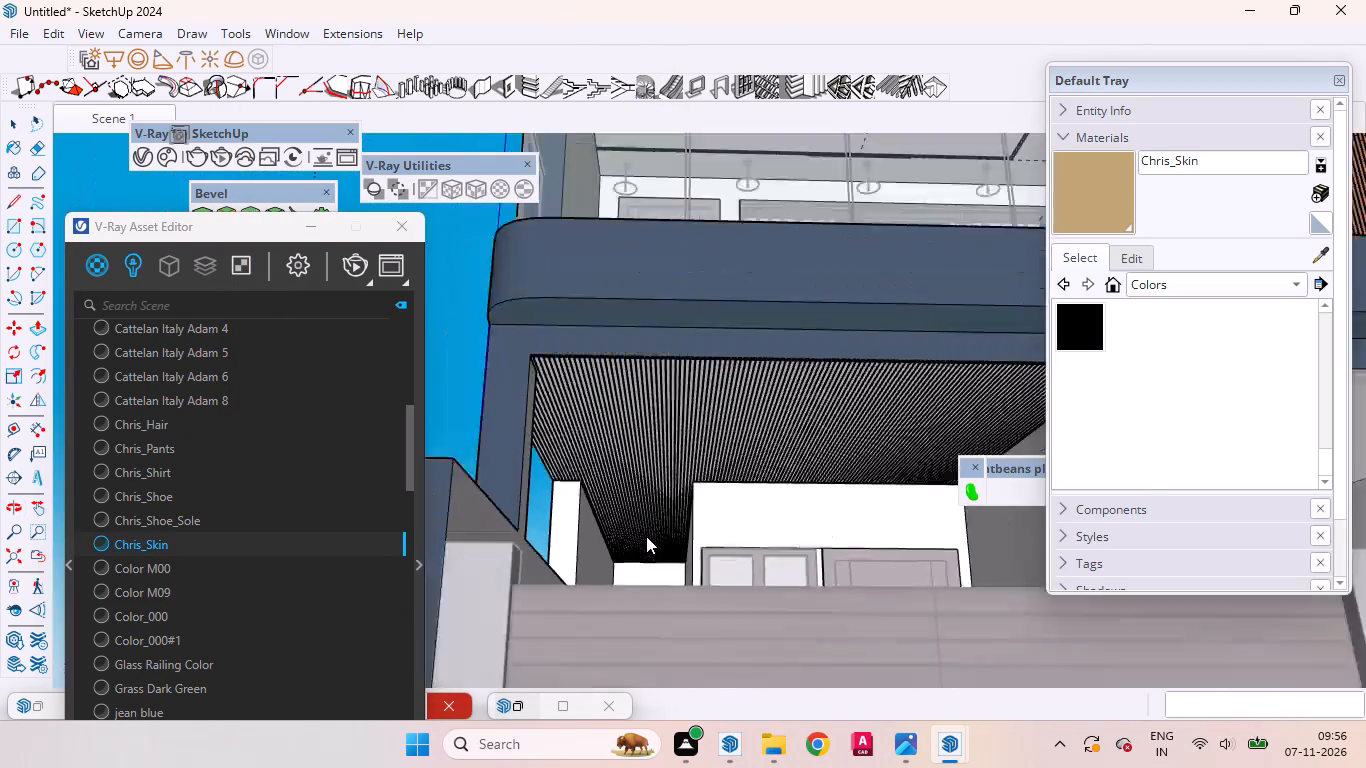
pyautogui.scroll(-9, 646, 536)
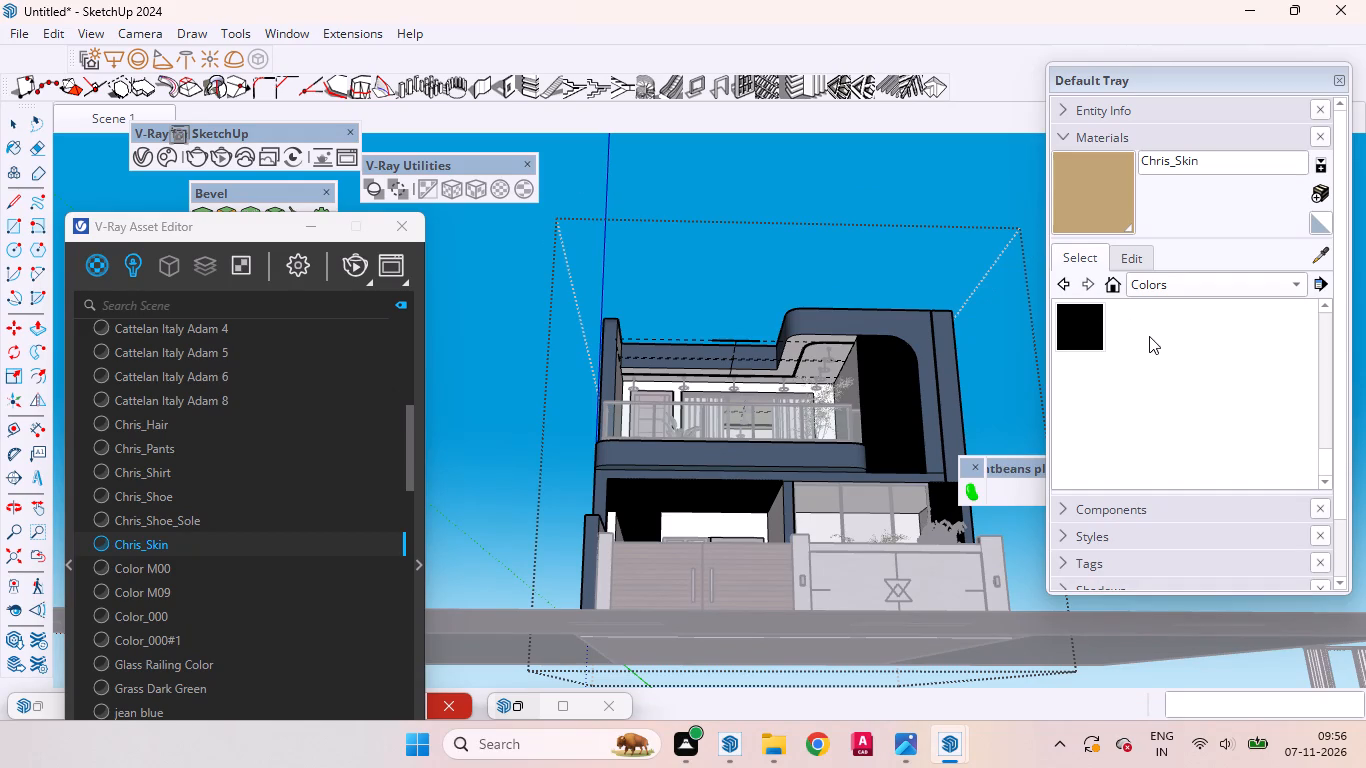
pyautogui.click(1319, 253)
pyautogui.scroll(20, 925, 413)
pyautogui.scroll(14, 925, 413)
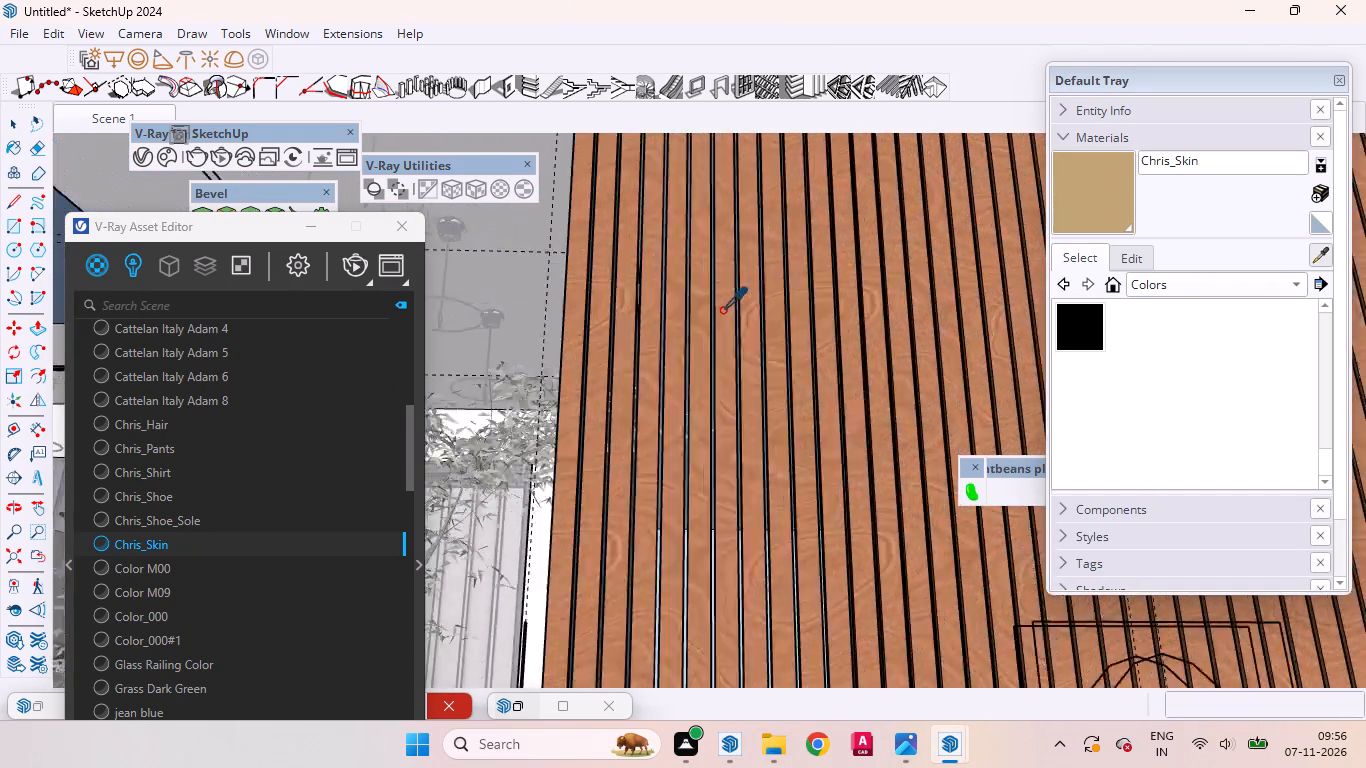
pyautogui.scroll(5, 722, 310)
pyautogui.click(721, 306)
pyautogui.scroll(-11, 770, 327)
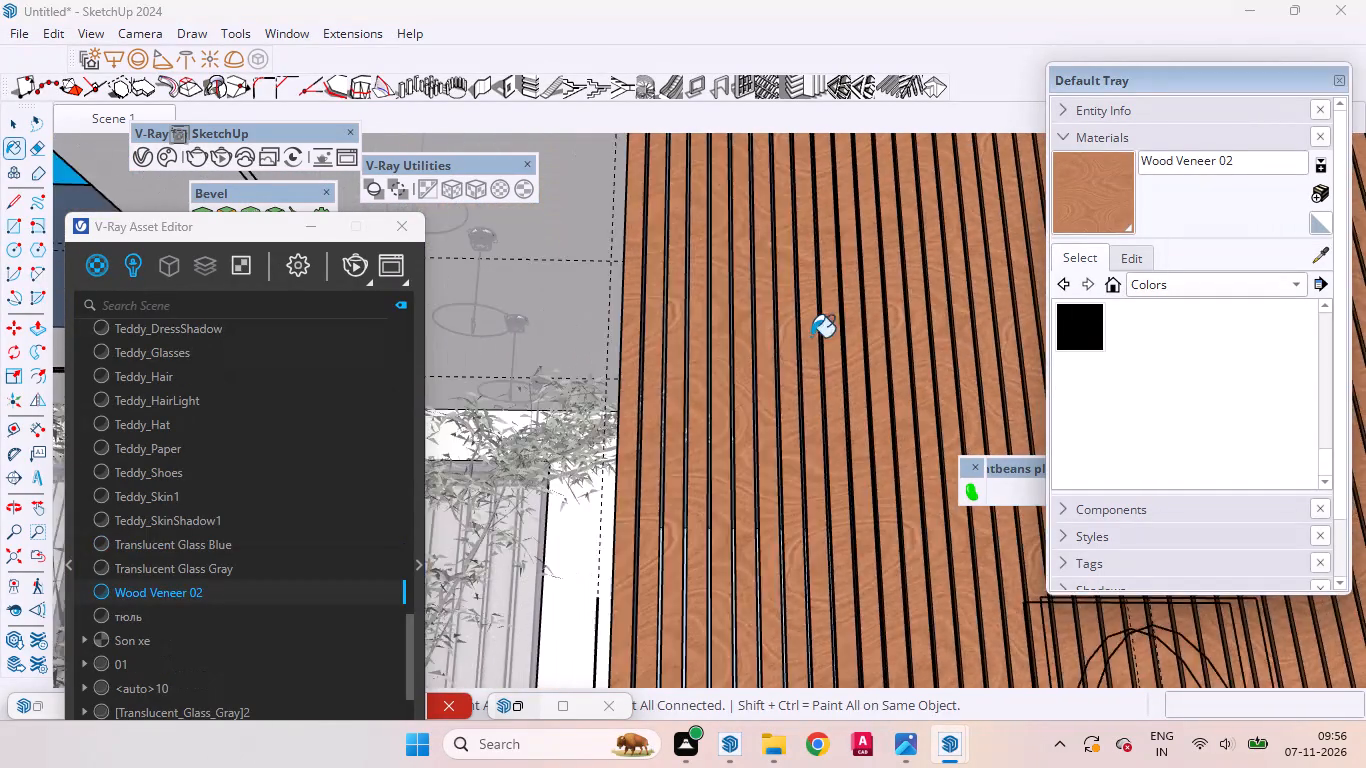
pyautogui.scroll(-5, 811, 337)
pyautogui.scroll(1, 820, 332)
pyautogui.scroll(-20, 820, 332)
pyautogui.scroll(9, 639, 439)
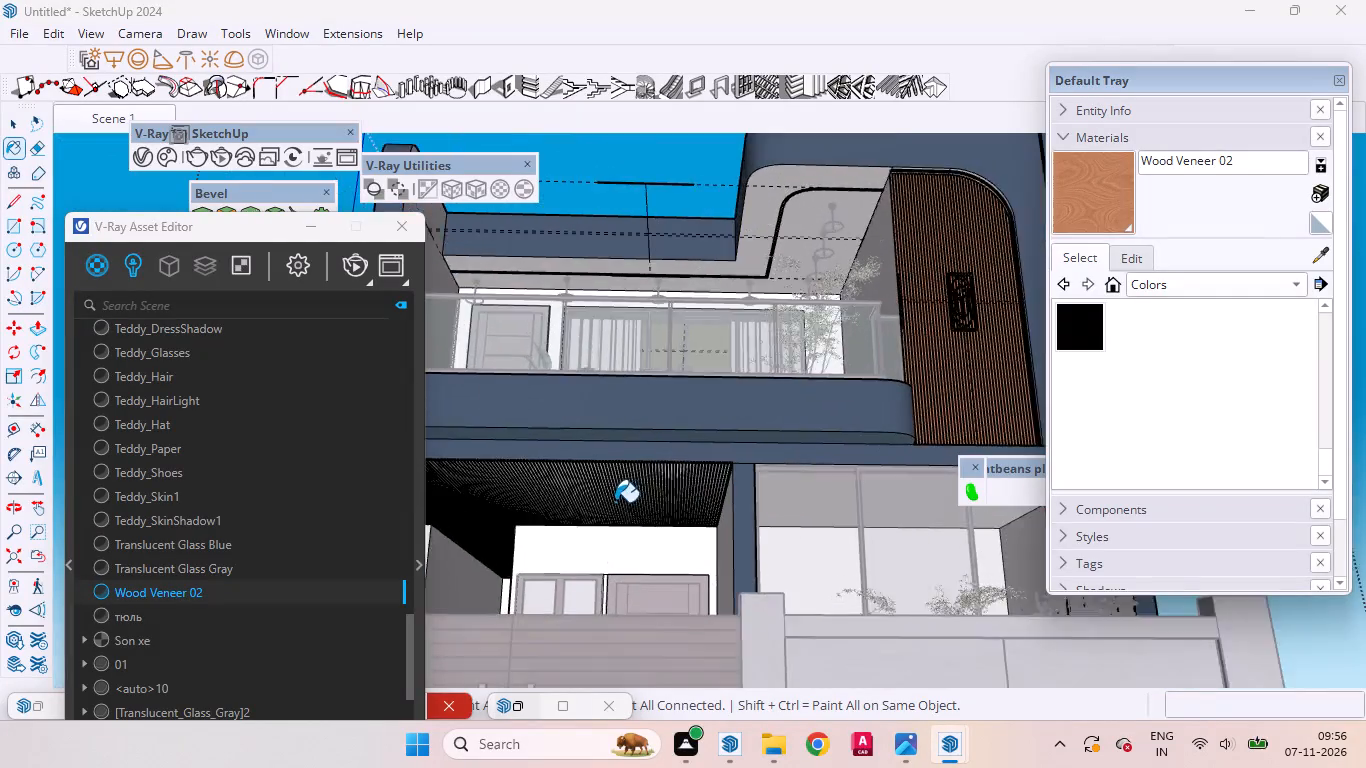
pyautogui.scroll(17, 615, 502)
pyautogui.click(656, 461)
pyautogui.scroll(-7, 696, 480)
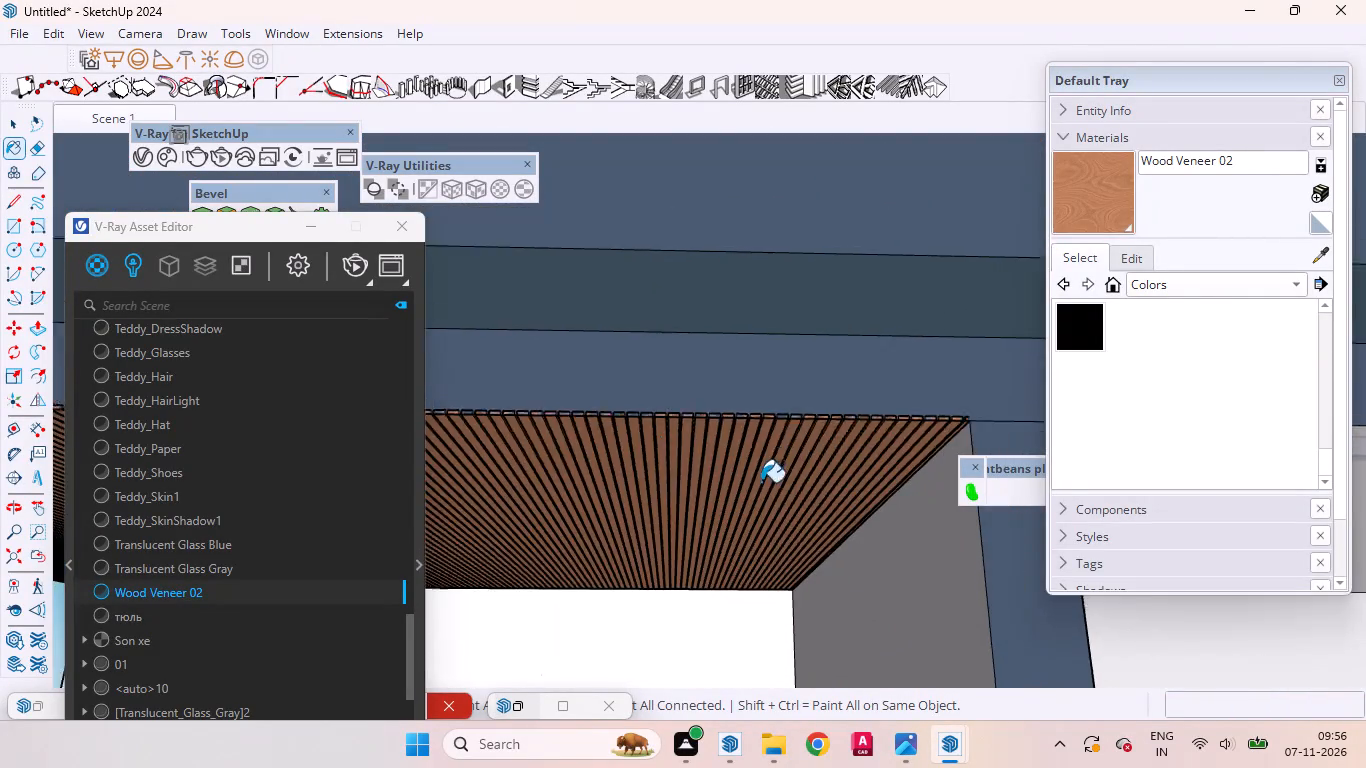
pyautogui.scroll(-10, 761, 482)
pyautogui.click(19, 127)
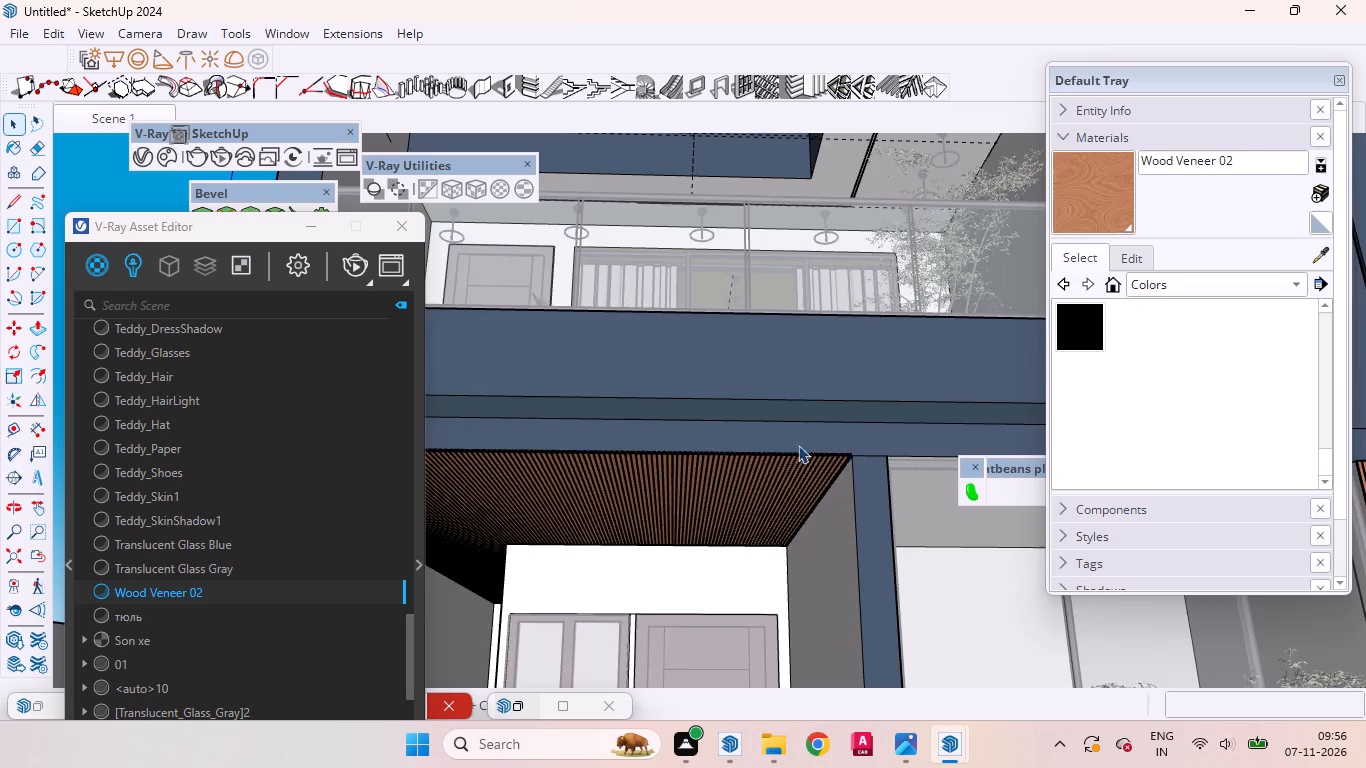
# Inspect the car porch ceiling louvres and the gaps between the slats close up from below.
pyautogui.scroll(-9, 765, 449)
pyautogui.scroll(8, 681, 435)
pyautogui.scroll(-1, 646, 487)
pyautogui.scroll(3, 646, 487)
pyautogui.moveTo(643, 507); pyautogui.dragTo(663, 505, button='middle')
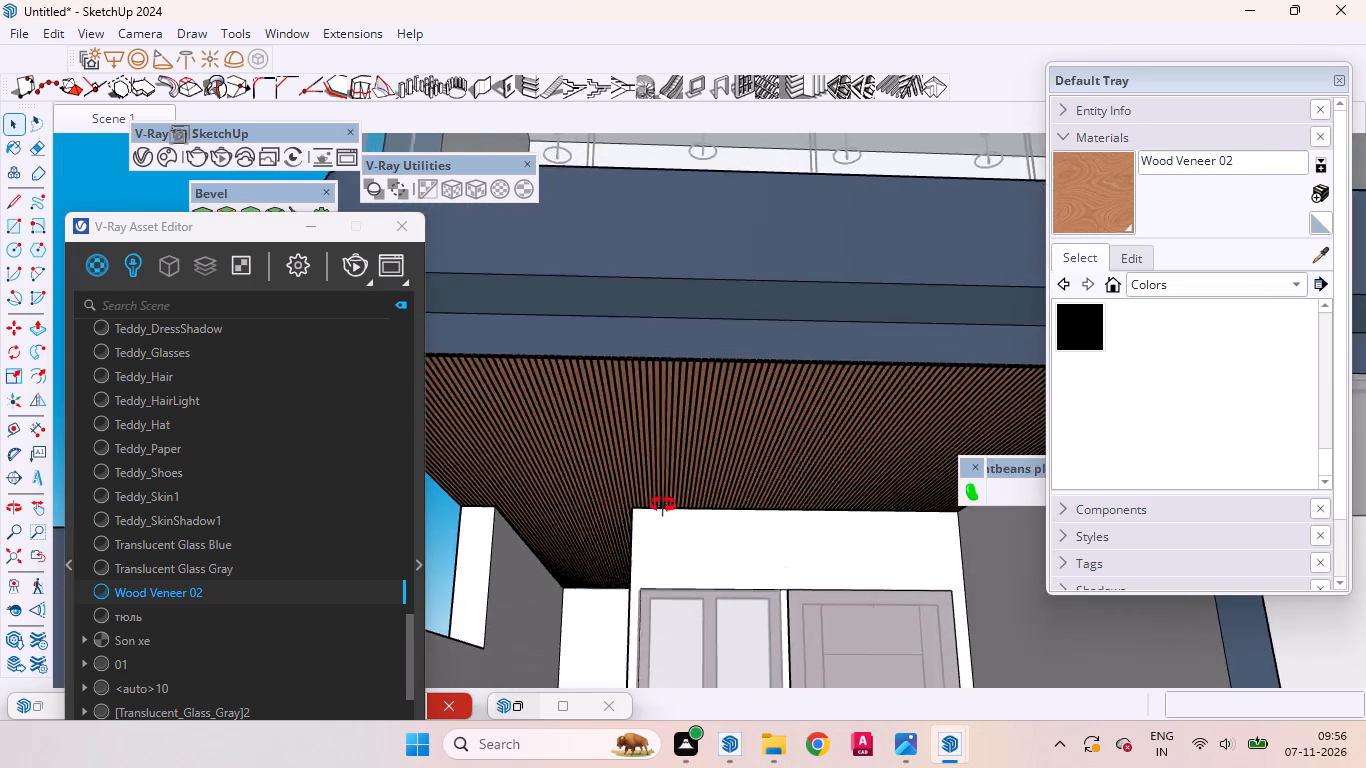
pyautogui.moveTo(663, 505); pyautogui.dragTo(783, 510, button='middle')
pyautogui.scroll(14, 783, 510)
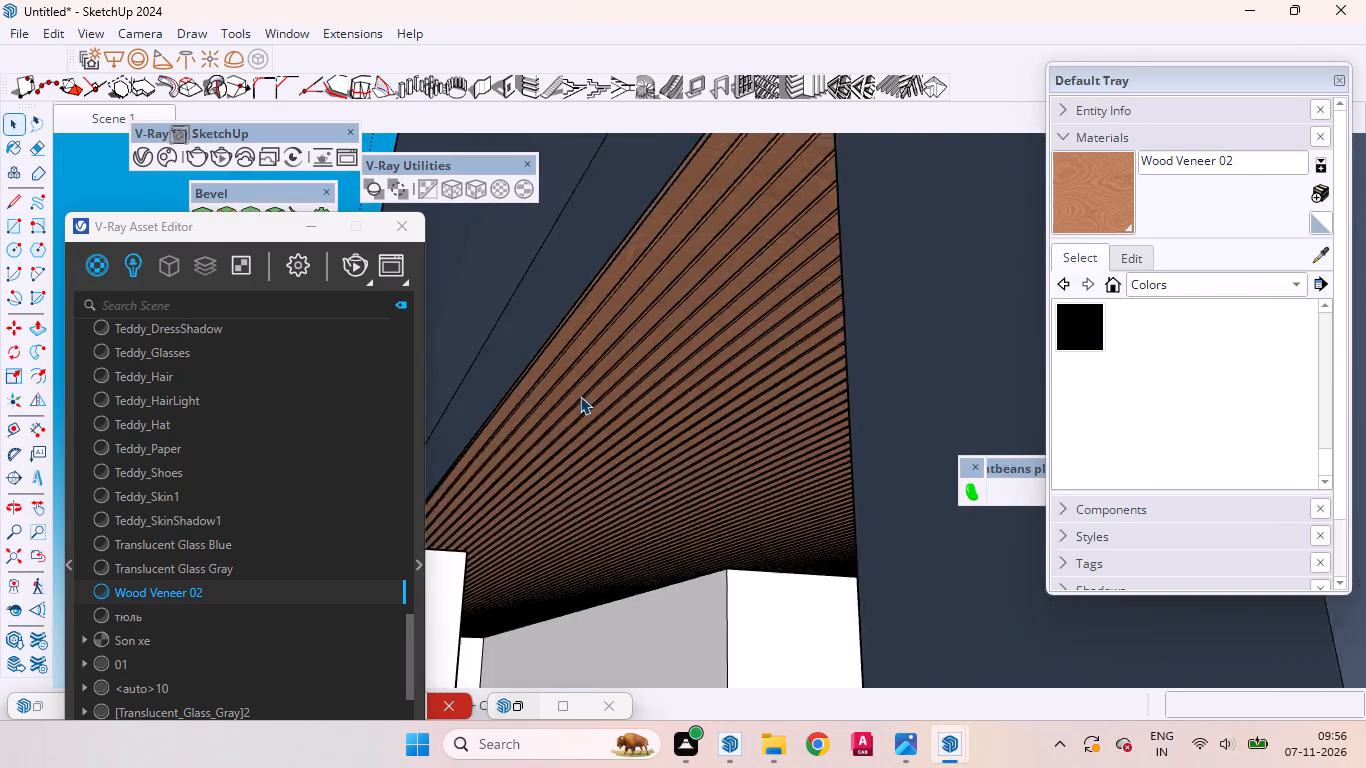
pyautogui.scroll(7, 580, 396)
pyautogui.scroll(-1, 586, 355)
pyautogui.scroll(5, 586, 355)
pyautogui.moveTo(608, 358); pyautogui.dragTo(531, 303, button='middle')
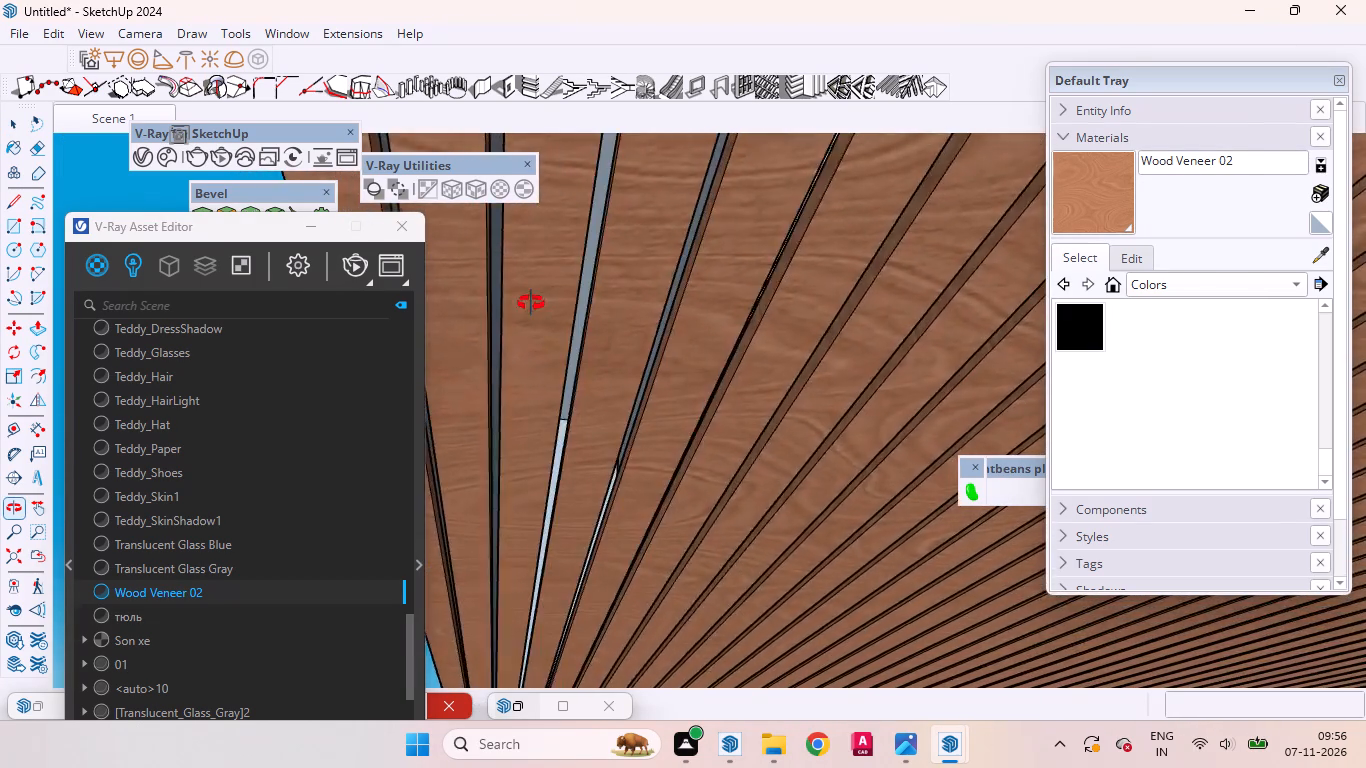
pyautogui.moveTo(531, 303); pyautogui.dragTo(576, 168, button='middle')
pyautogui.scroll(-11, 597, 307)
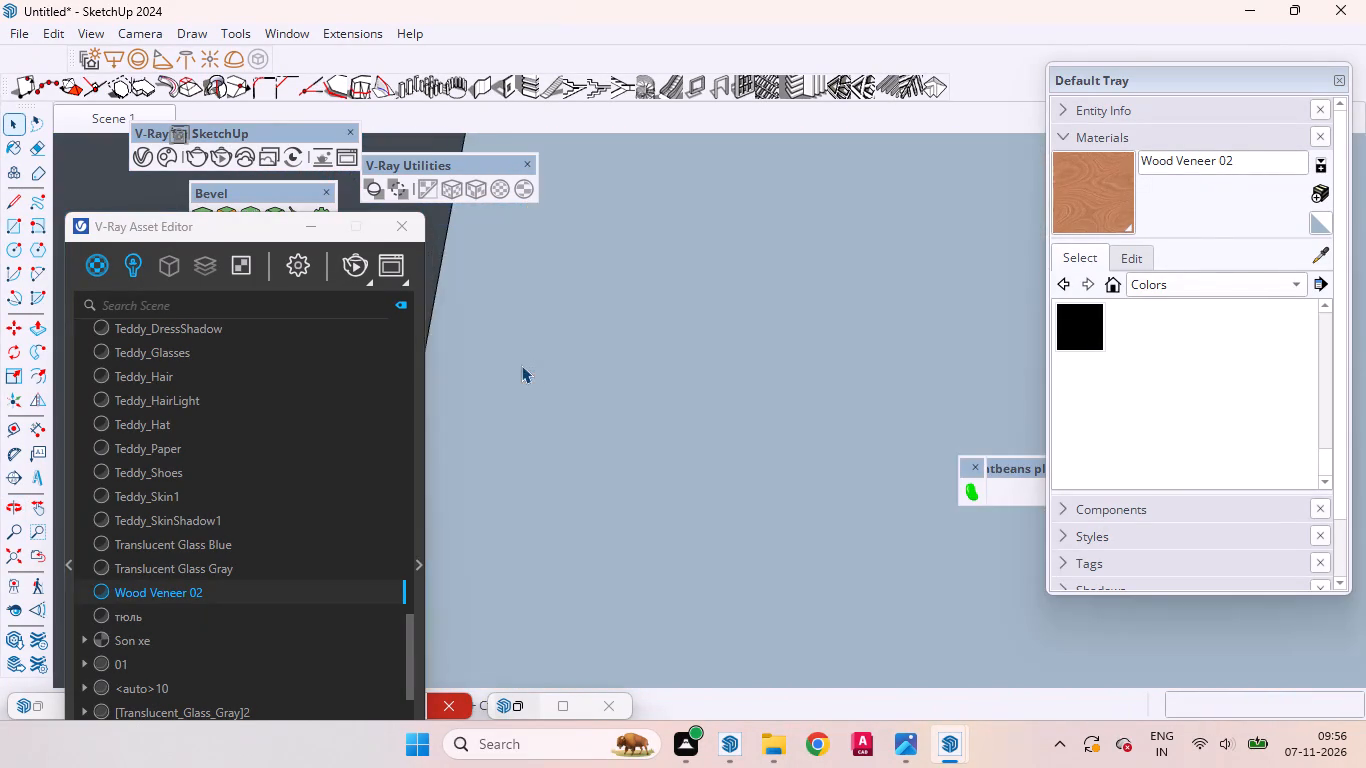
pyautogui.scroll(-3, 521, 365)
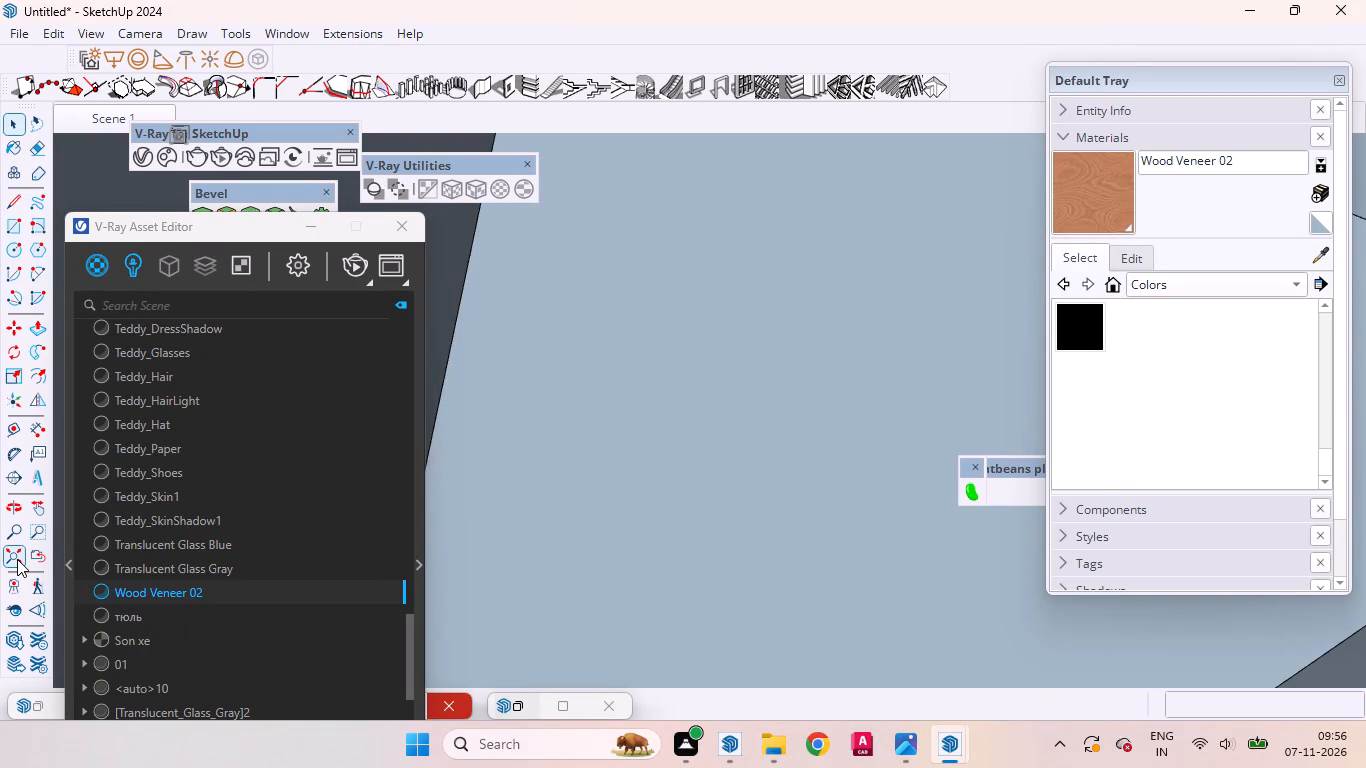
pyautogui.click(34, 550)
# Examine the finished wood-veneer louvres on the car porch ceiling from below and from in front of the gate.
pyautogui.moveTo(809, 398); pyautogui.dragTo(588, 602, button='middle')
pyautogui.scroll(-13, 696, 461)
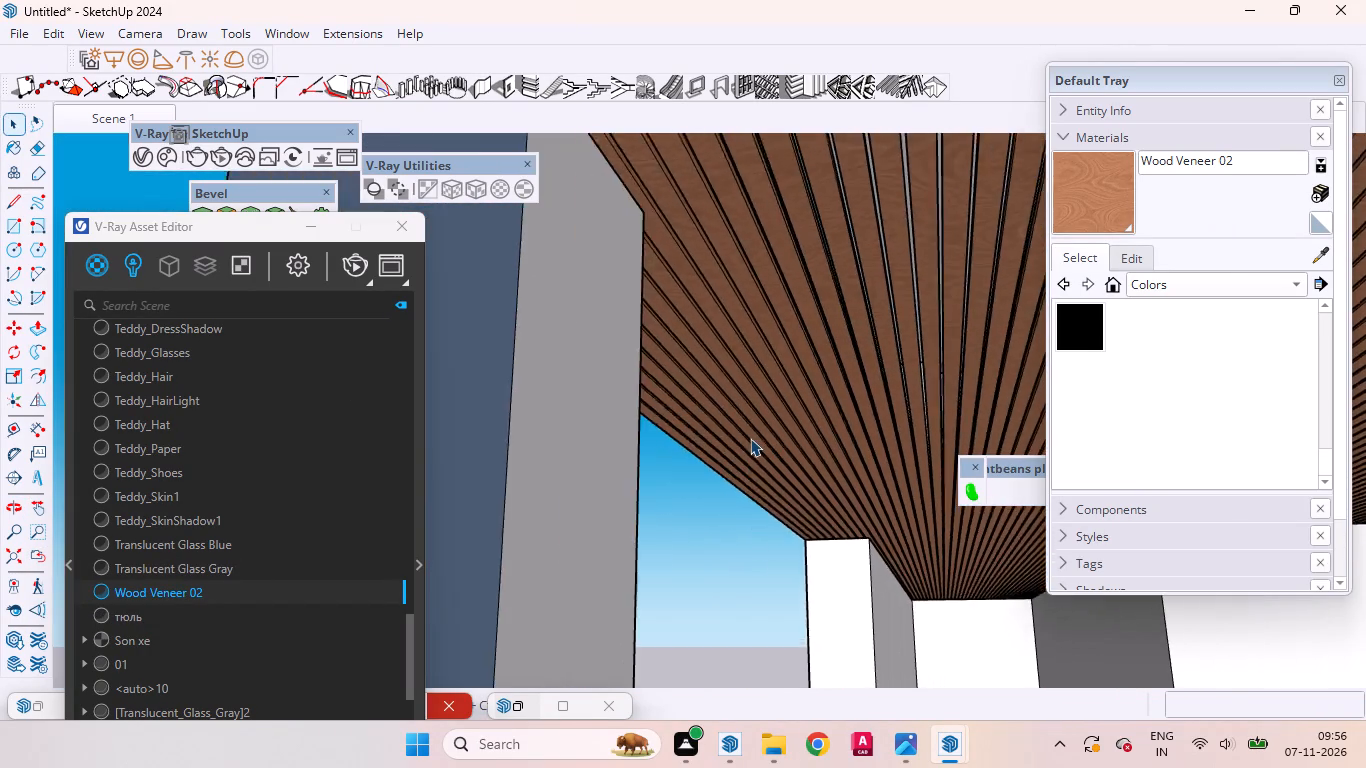
pyautogui.scroll(-4, 750, 438)
pyautogui.scroll(1, 750, 438)
pyautogui.scroll(-20, 750, 438)
pyautogui.scroll(-3, 750, 438)
pyautogui.scroll(6, 929, 389)
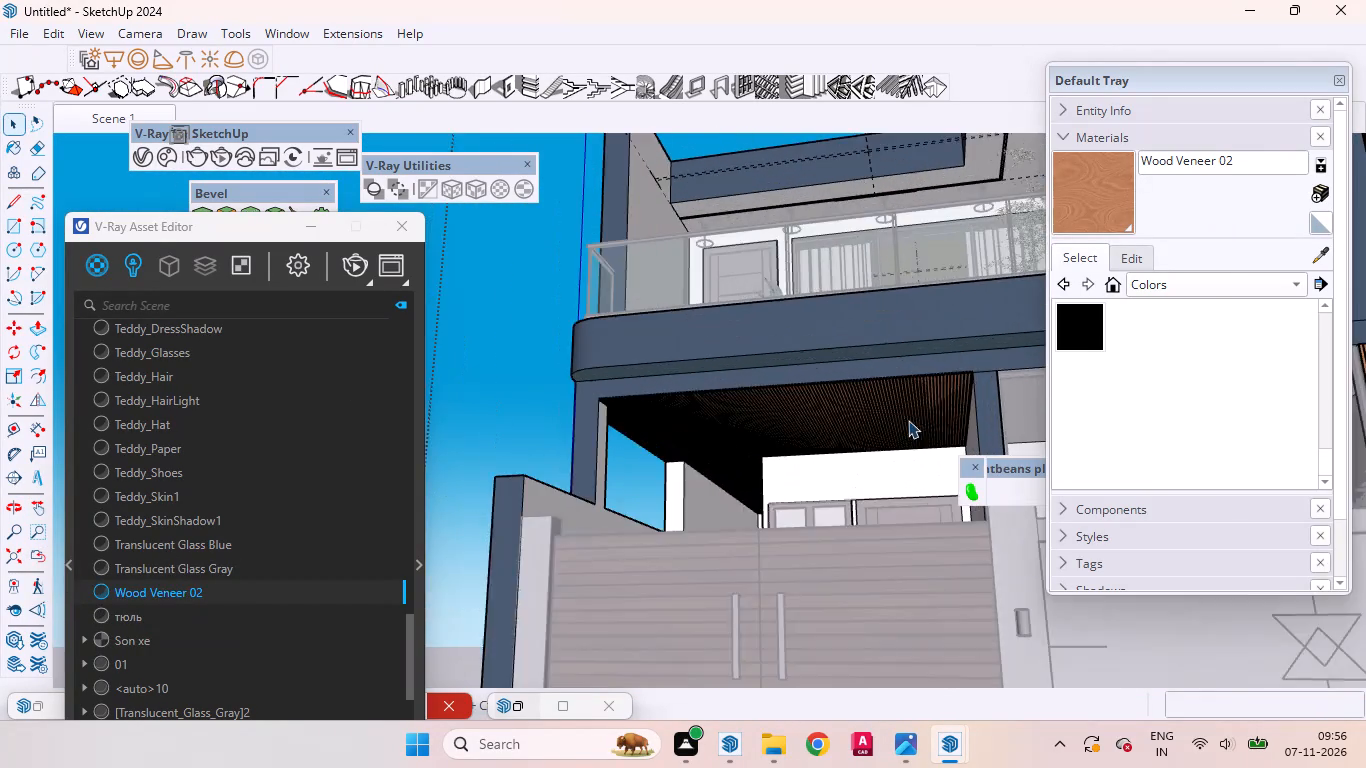
pyautogui.scroll(4, 908, 420)
pyautogui.moveTo(886, 444); pyautogui.dragTo(914, 422, button='middle')
pyautogui.scroll(4, 920, 397)
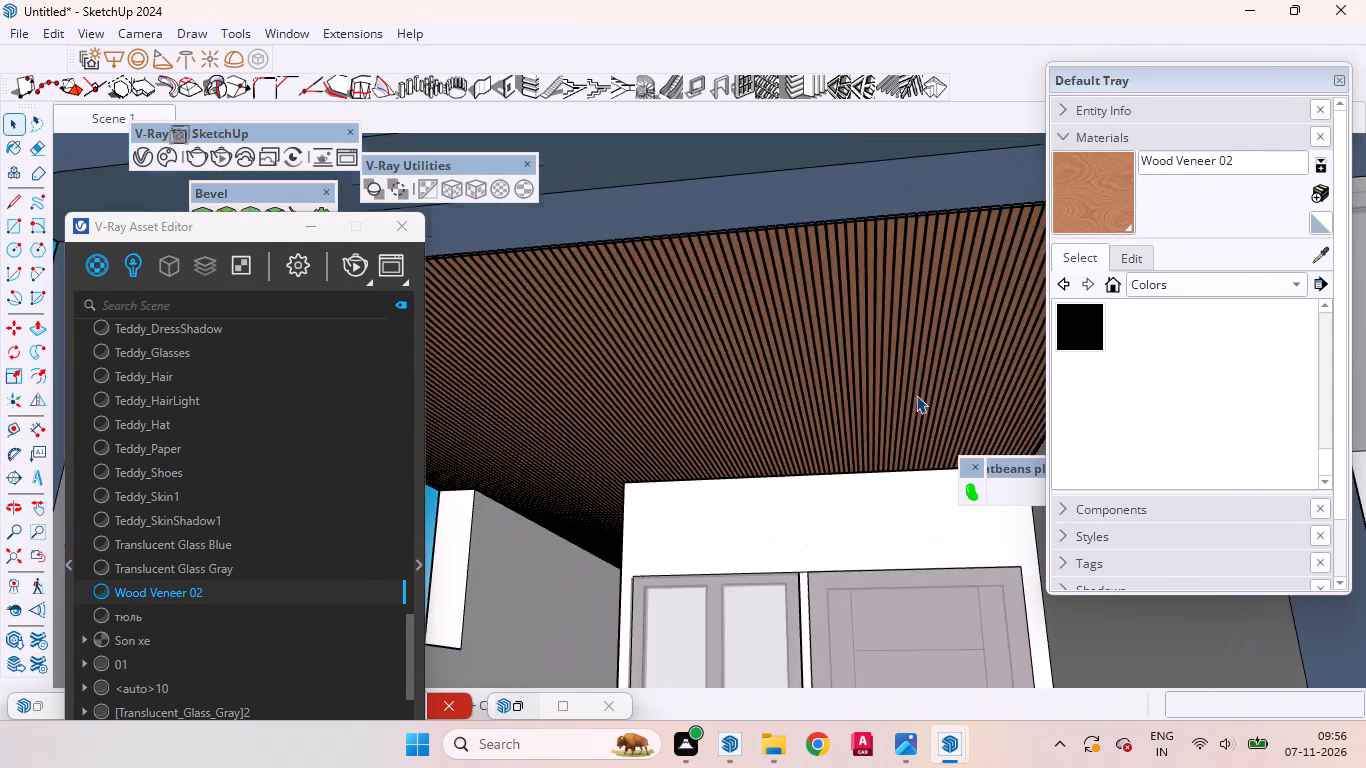
pyautogui.scroll(4, 916, 395)
pyautogui.scroll(4, 644, 463)
pyautogui.scroll(-1, 671, 472)
pyautogui.scroll(2, 676, 473)
pyautogui.scroll(-10, 779, 445)
pyautogui.moveTo(709, 457); pyautogui.dragTo(779, 526, button='middle')
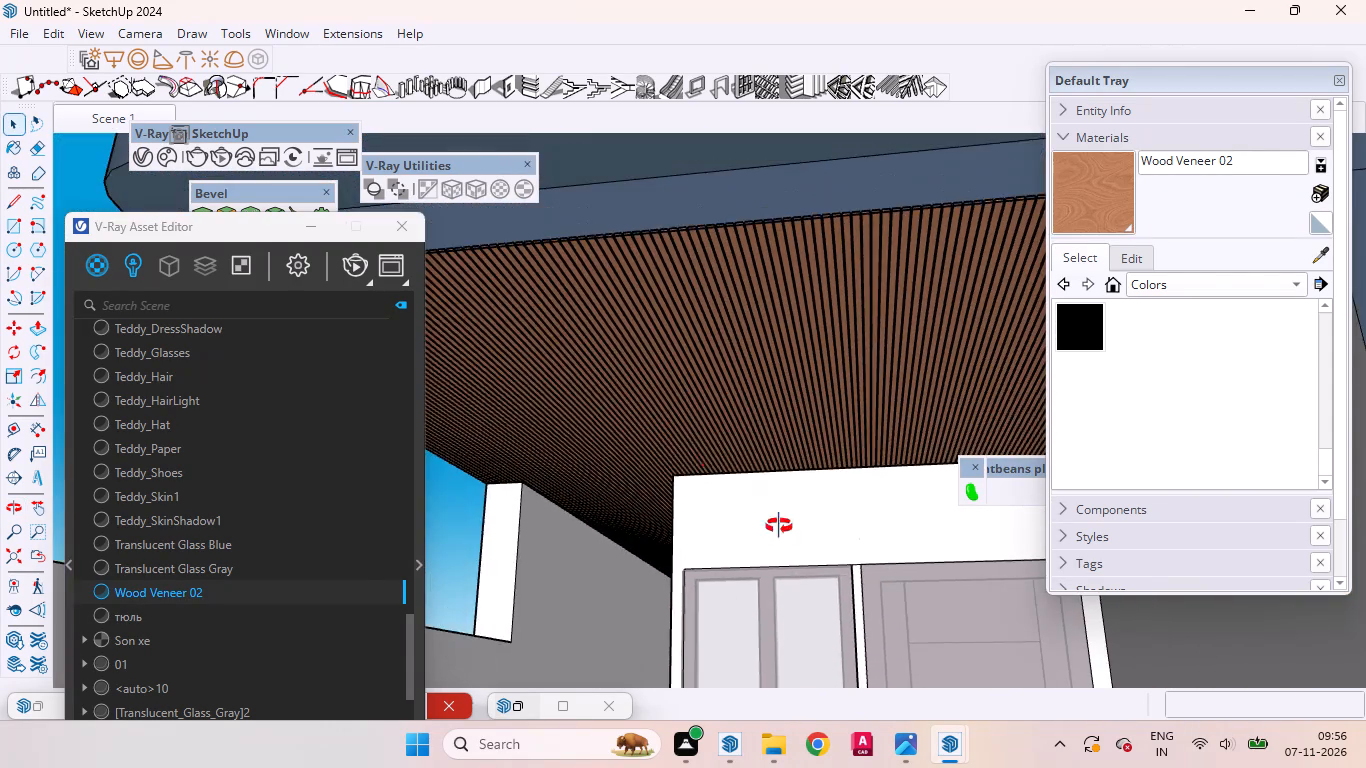
pyautogui.moveTo(779, 526); pyautogui.dragTo(801, 524, button='middle')
# Check the front facade around the first-floor balcony and the car porch opening beneath it.
pyautogui.scroll(1, 799, 522)
pyautogui.scroll(-20, 798, 519)
pyautogui.scroll(1, 749, 419)
pyautogui.scroll(-1, 749, 419)
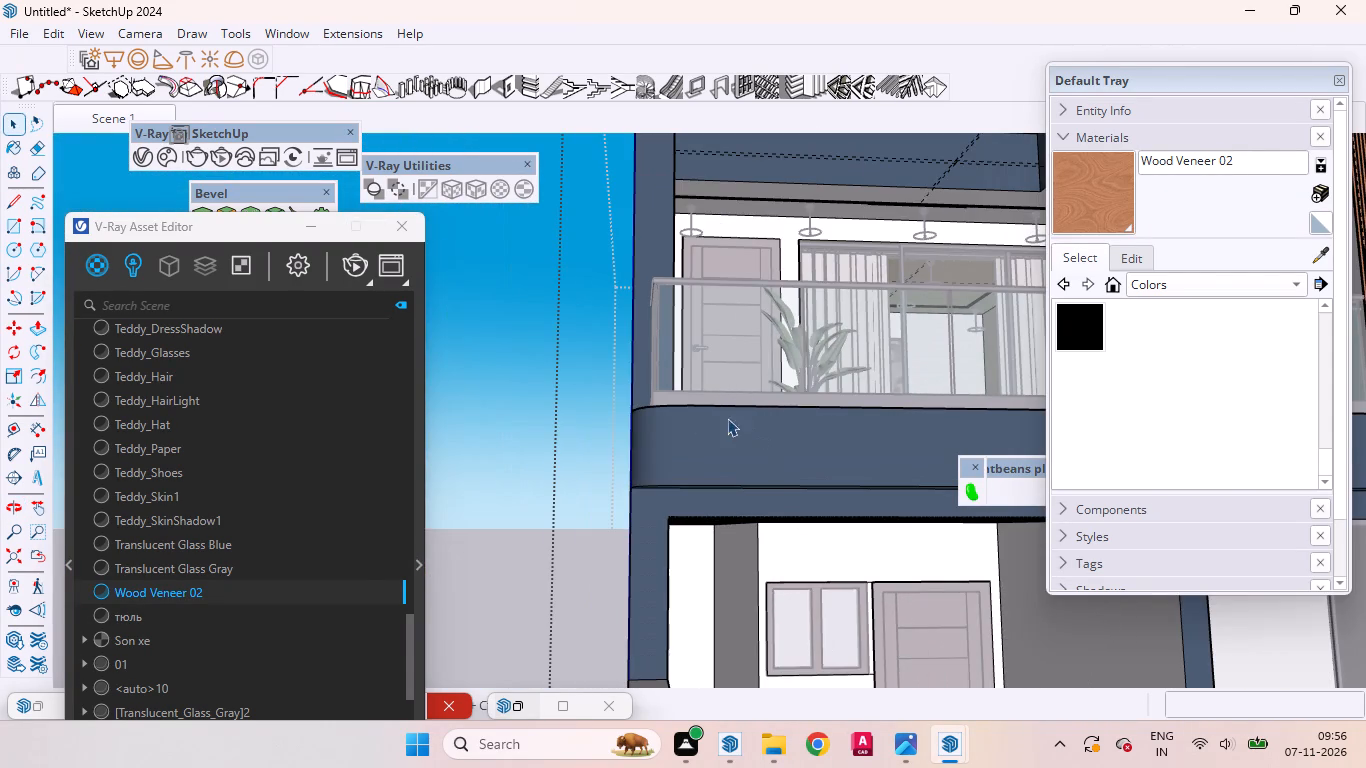
pyautogui.scroll(-15, 585, 453)
pyautogui.scroll(1, 573, 489)
pyautogui.scroll(-1, 572, 488)
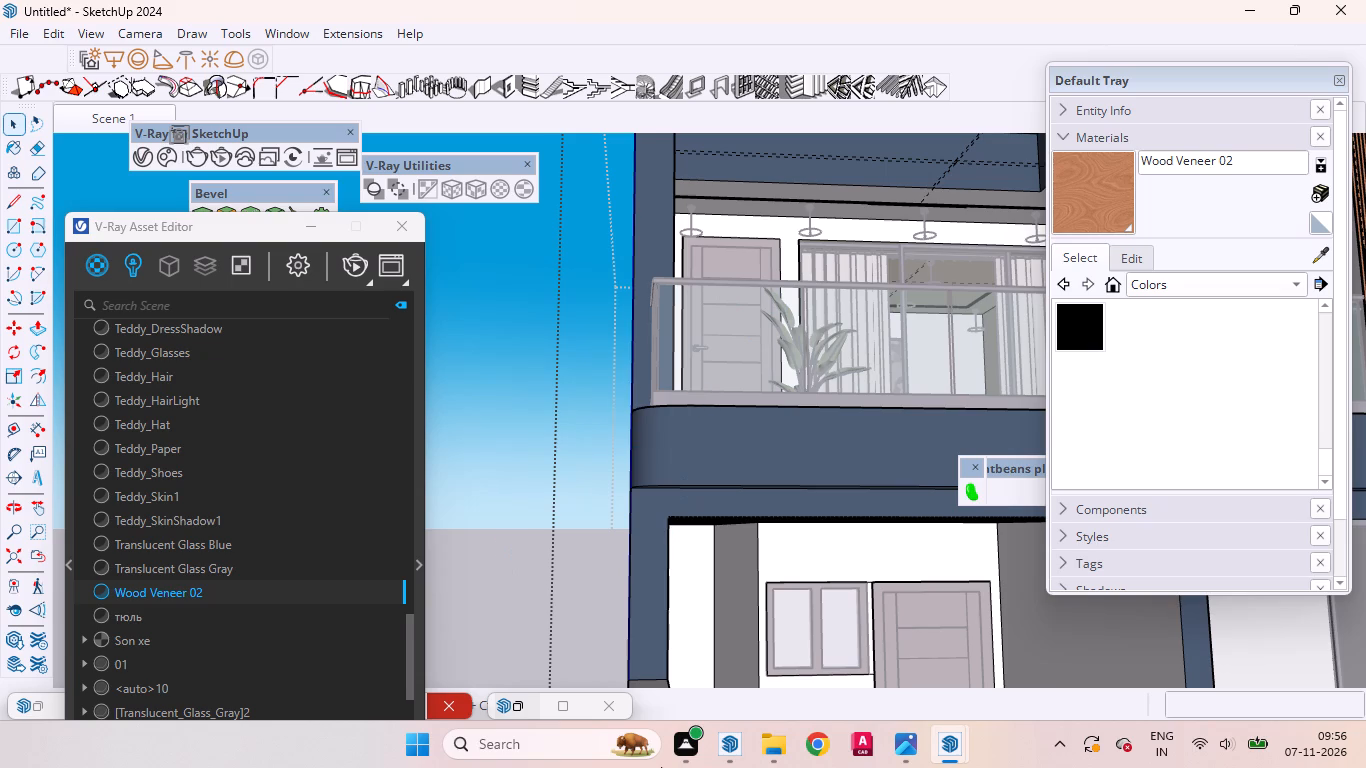
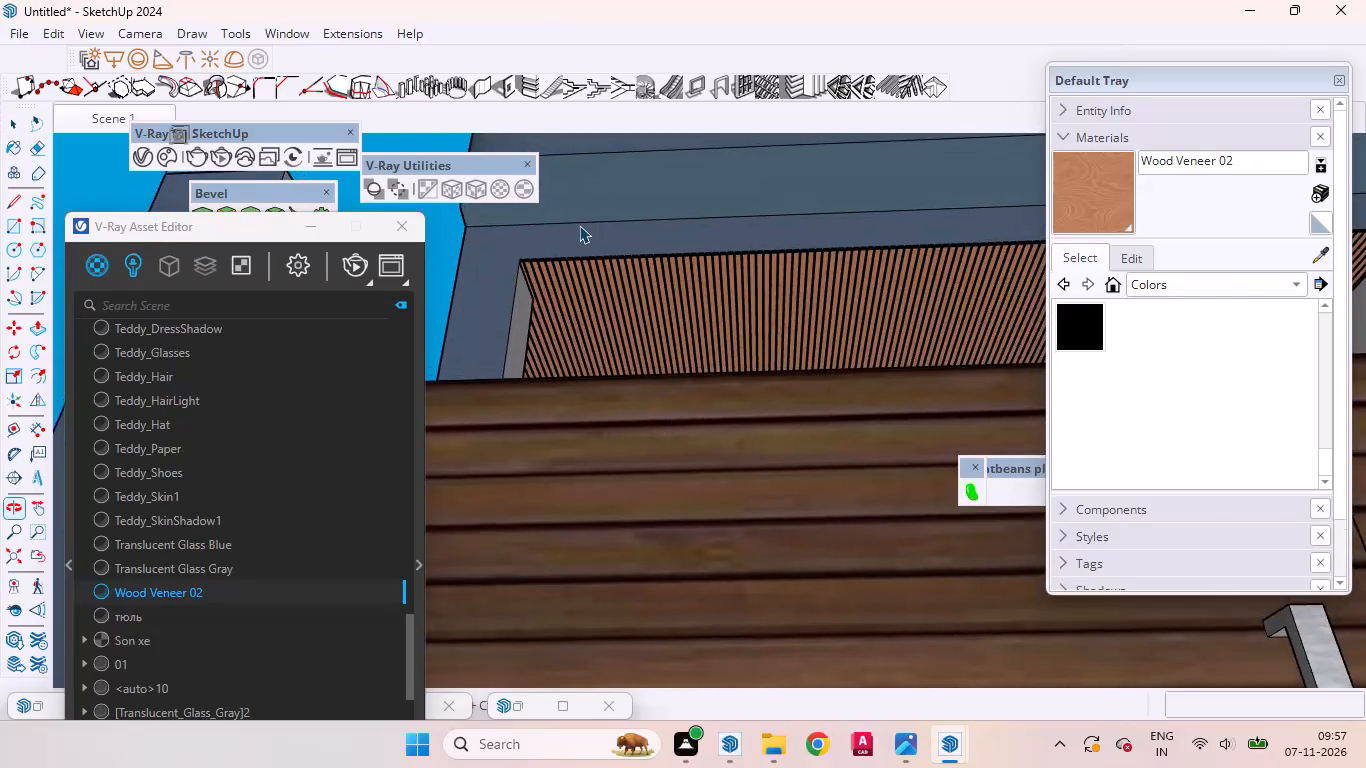
# Inspect the front ends of the car porch ceiling louvres where they meet the beam close up.
pyautogui.scroll(16, 579, 225)
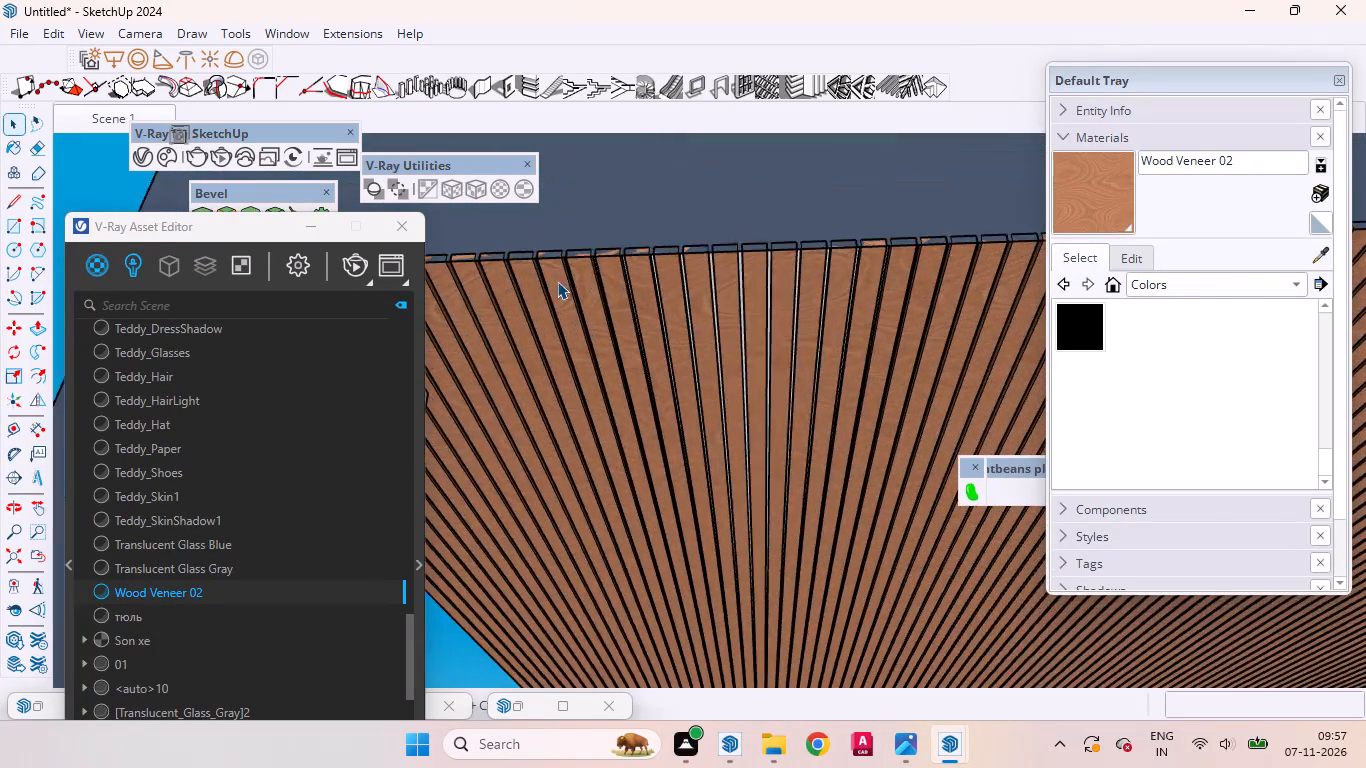
pyautogui.scroll(8, 557, 281)
pyautogui.scroll(-12, 561, 293)
pyautogui.scroll(1, 579, 333)
pyautogui.scroll(-2, 580, 336)
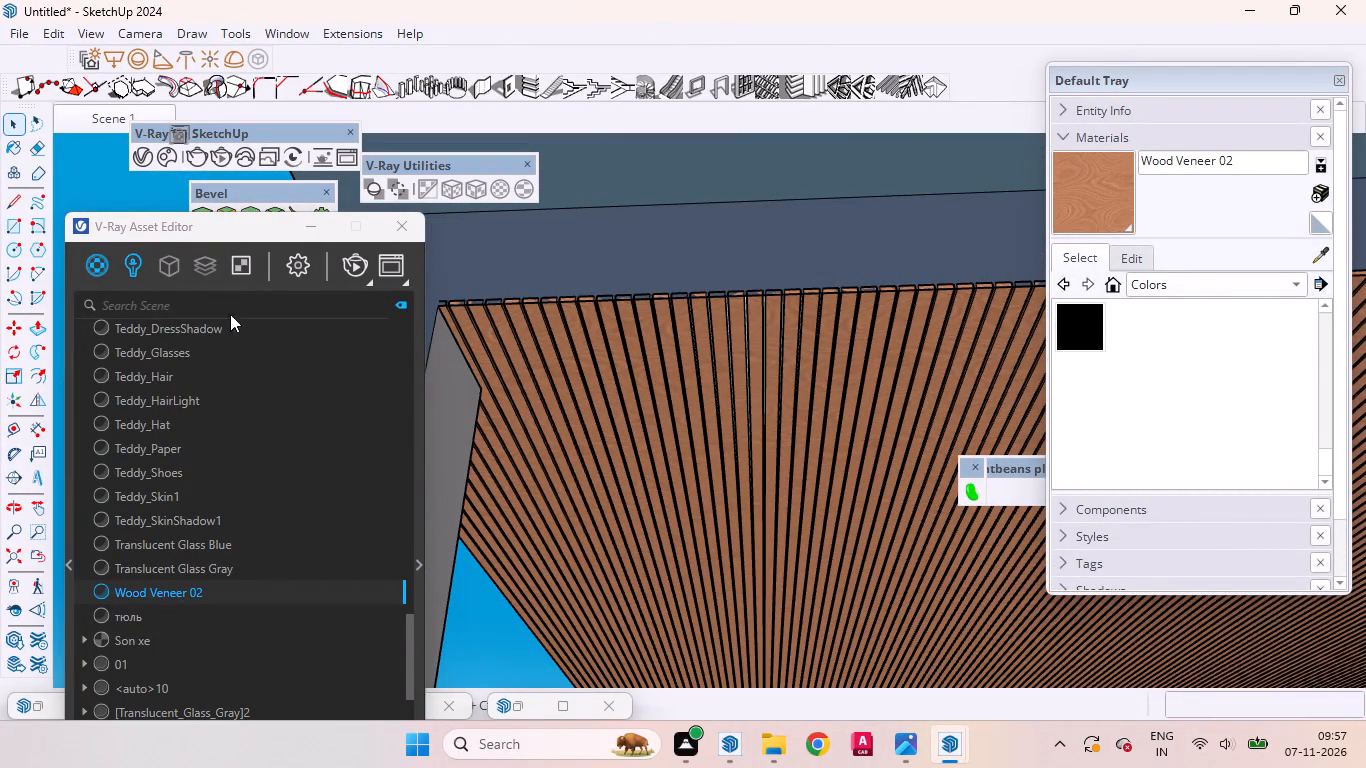
pyautogui.scroll(-2, 421, 373)
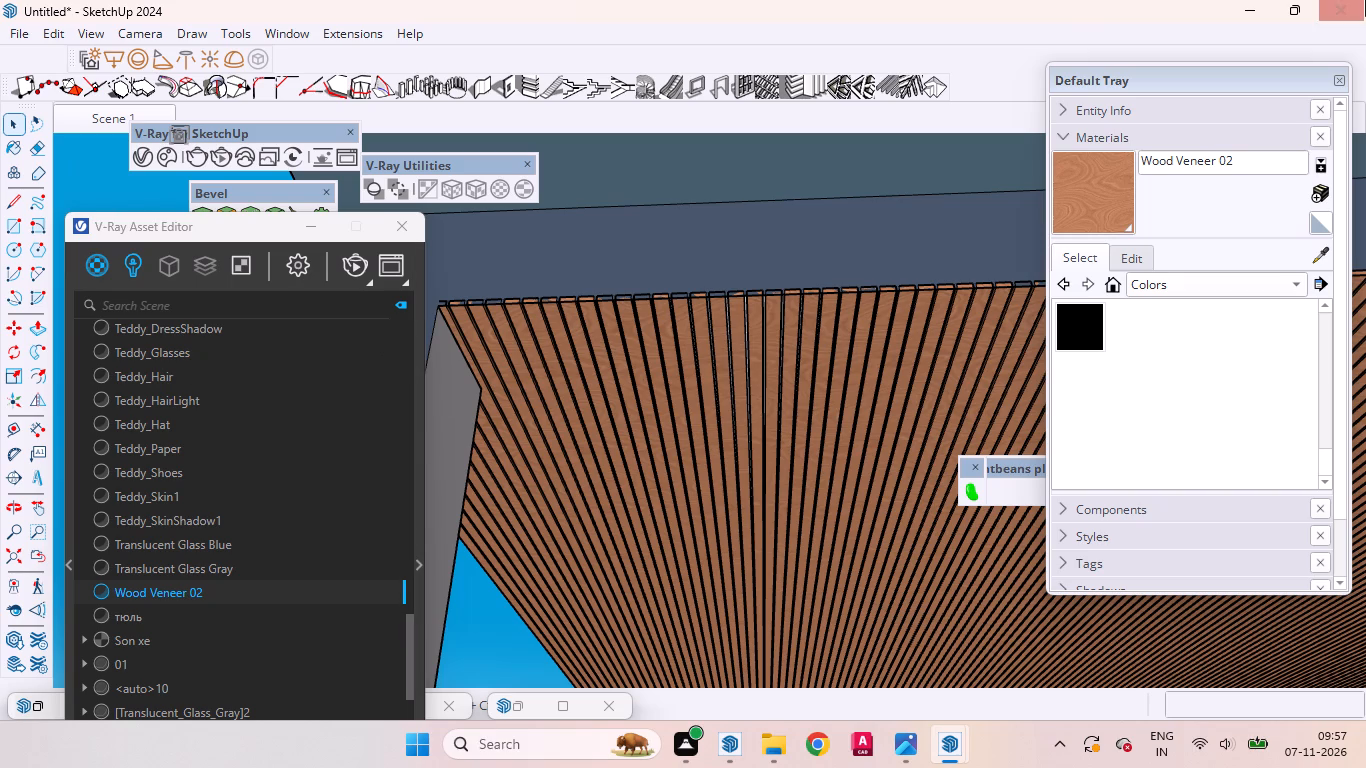
pyautogui.scroll(-12, 708, 399)
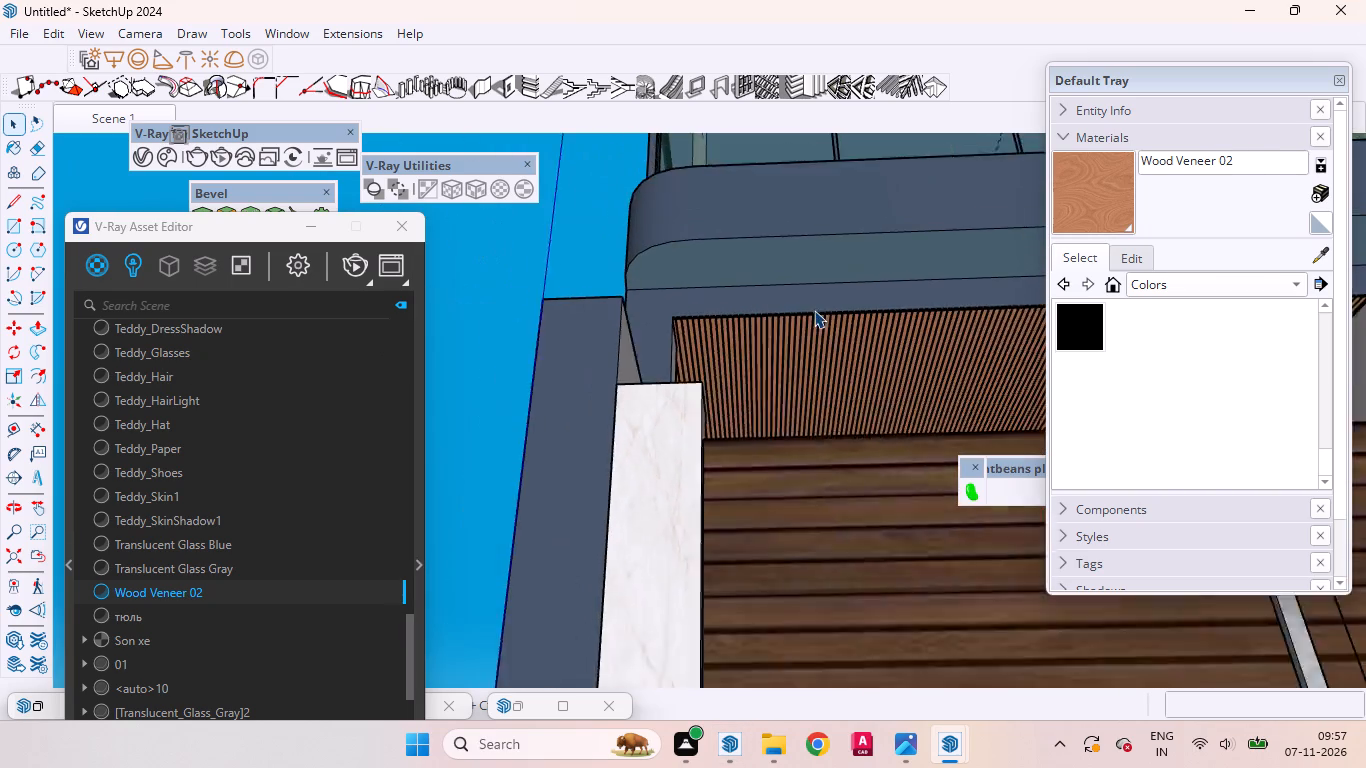
pyautogui.scroll(-1, 814, 310)
# Check the first-floor balcony's curved parapet, glass railing and the door and planter behind it from the front.
pyautogui.moveTo(862, 413); pyautogui.dragTo(888, 574, button='middle')
pyautogui.scroll(3, 884, 571)
pyautogui.middleClick(884, 571)
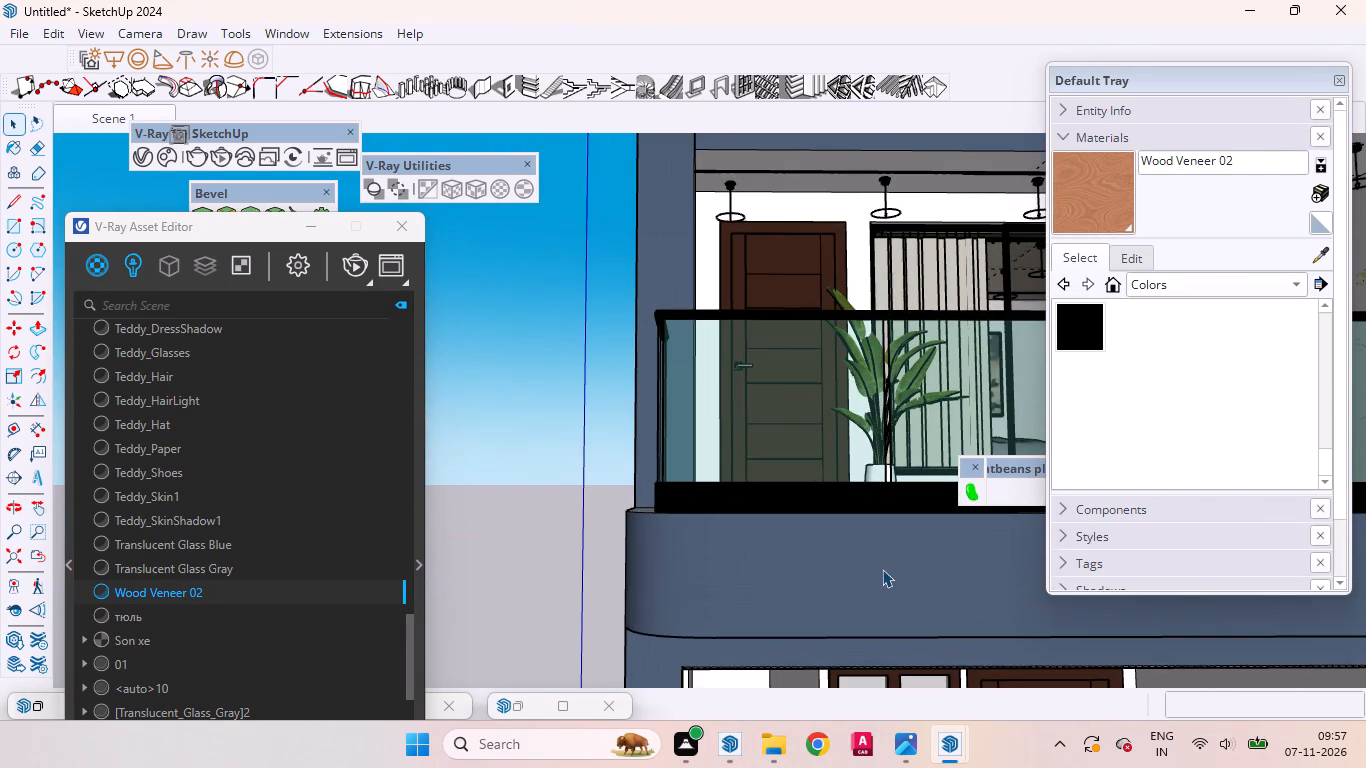
pyautogui.scroll(2, 882, 569)
pyautogui.scroll(-2, 873, 543)
pyautogui.scroll(2, 865, 523)
pyautogui.scroll(-1, 865, 523)
pyautogui.scroll(3, 865, 523)
pyautogui.scroll(-1, 865, 523)
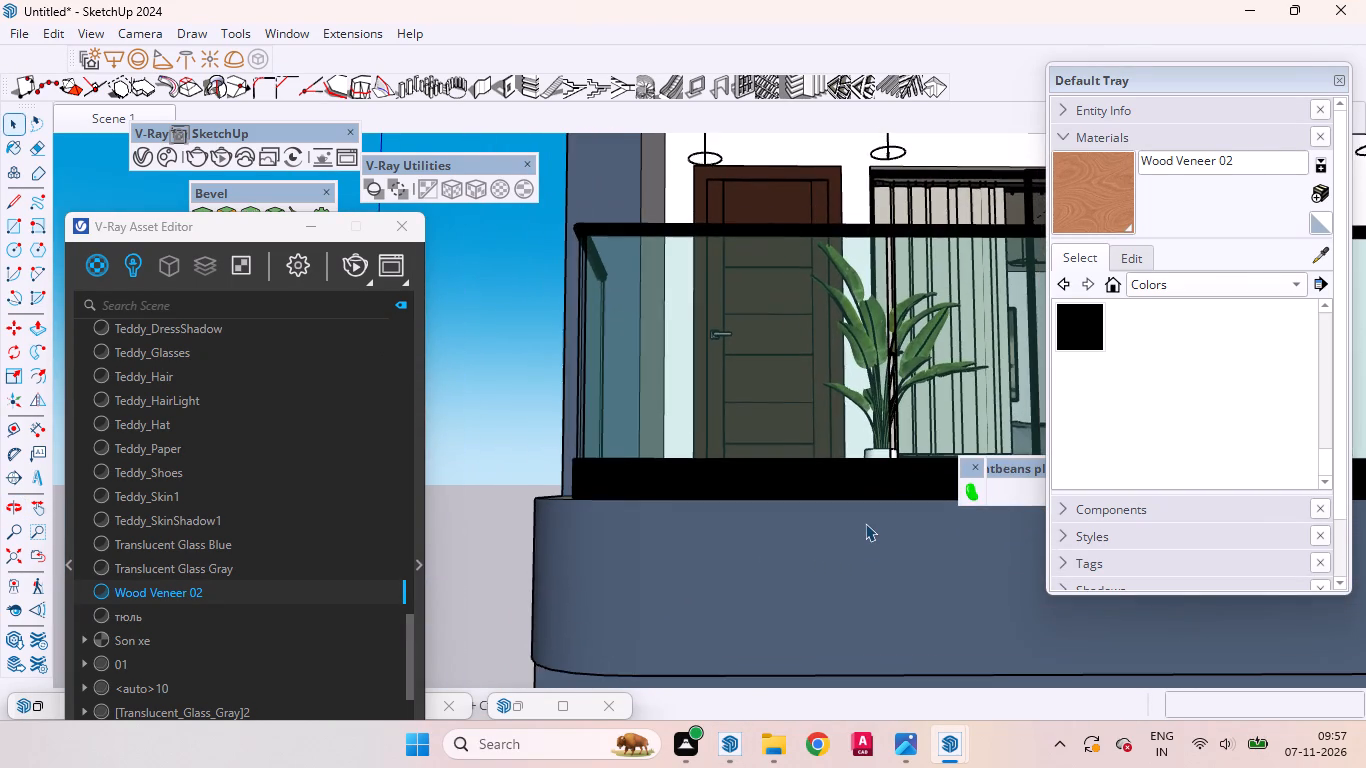
pyautogui.scroll(-1, 865, 523)
pyautogui.scroll(1, 874, 646)
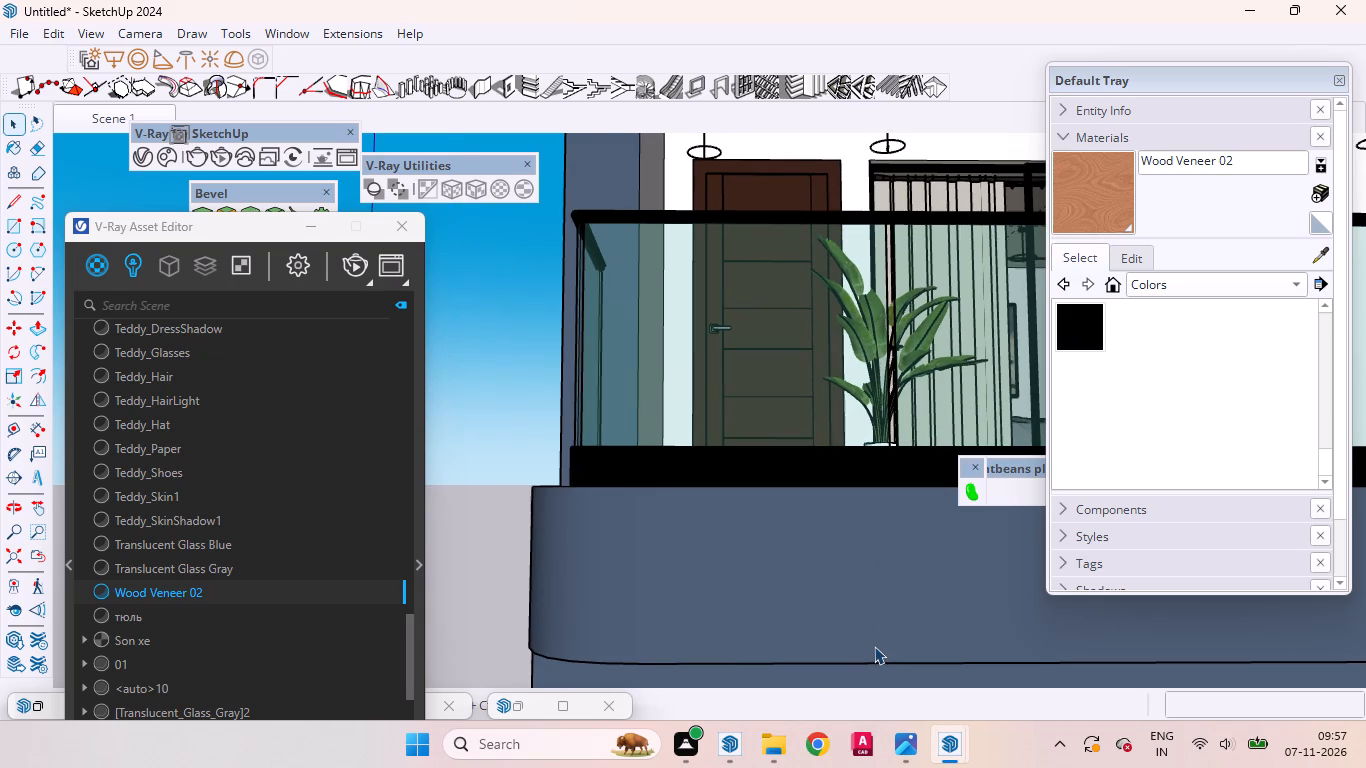
pyautogui.scroll(-2, 874, 646)
pyautogui.scroll(2, 874, 646)
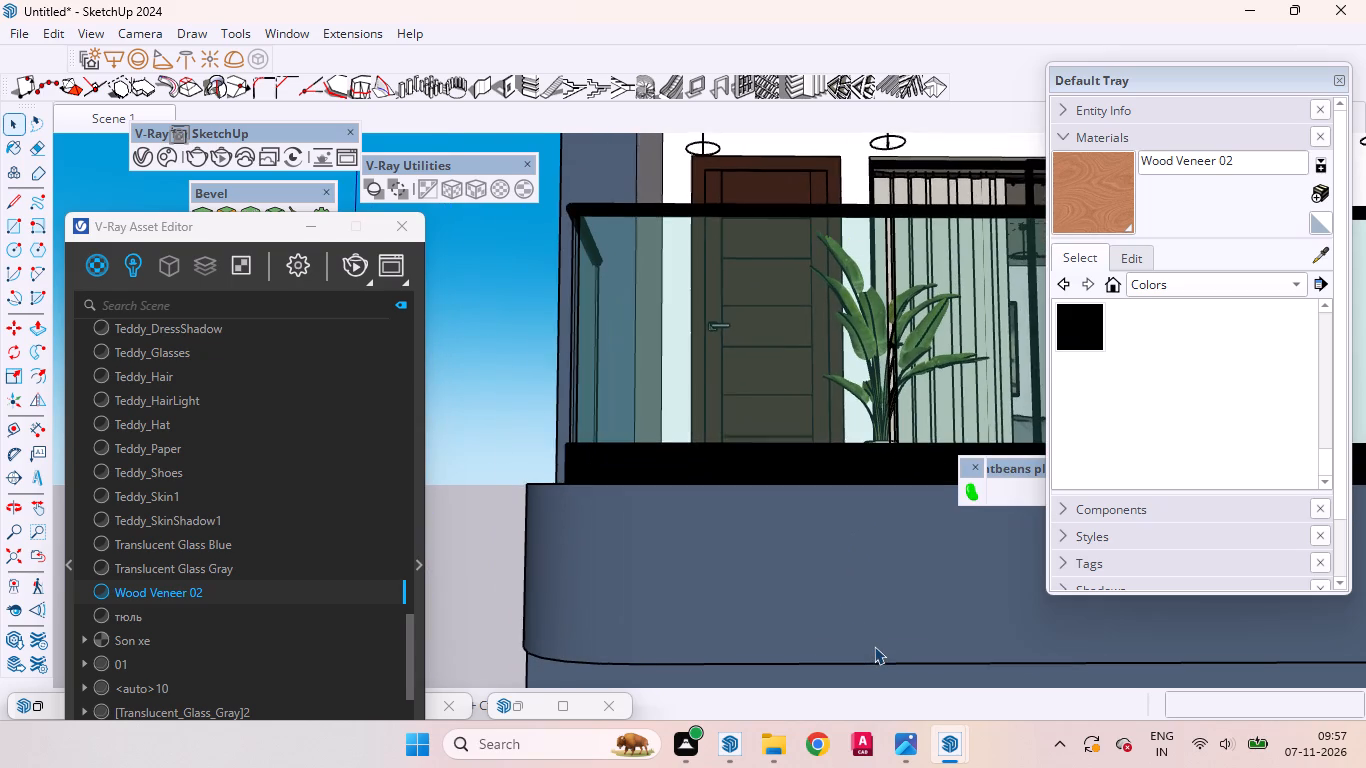
pyautogui.scroll(1, 874, 646)
pyautogui.scroll(-1, 874, 646)
pyautogui.scroll(1, 874, 646)
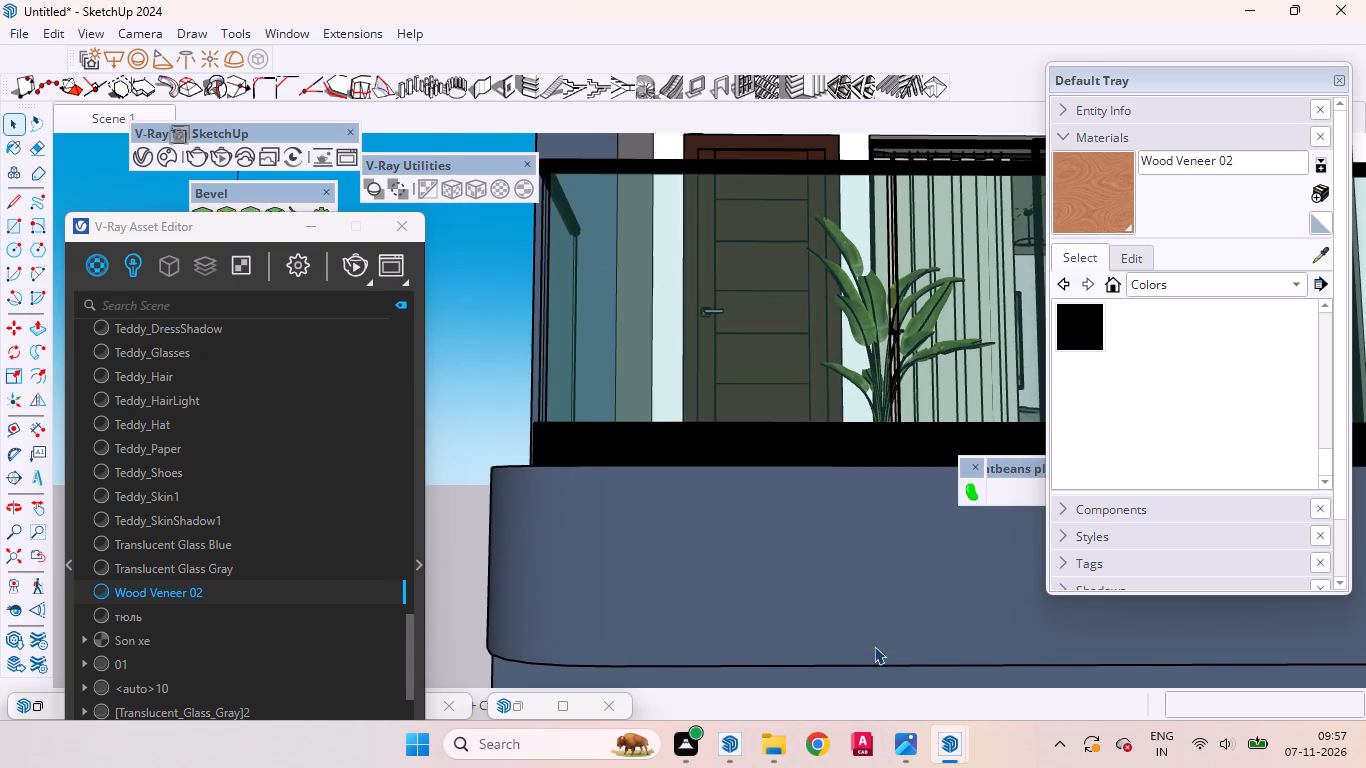
pyautogui.scroll(1, 874, 646)
pyautogui.scroll(-7, 874, 646)
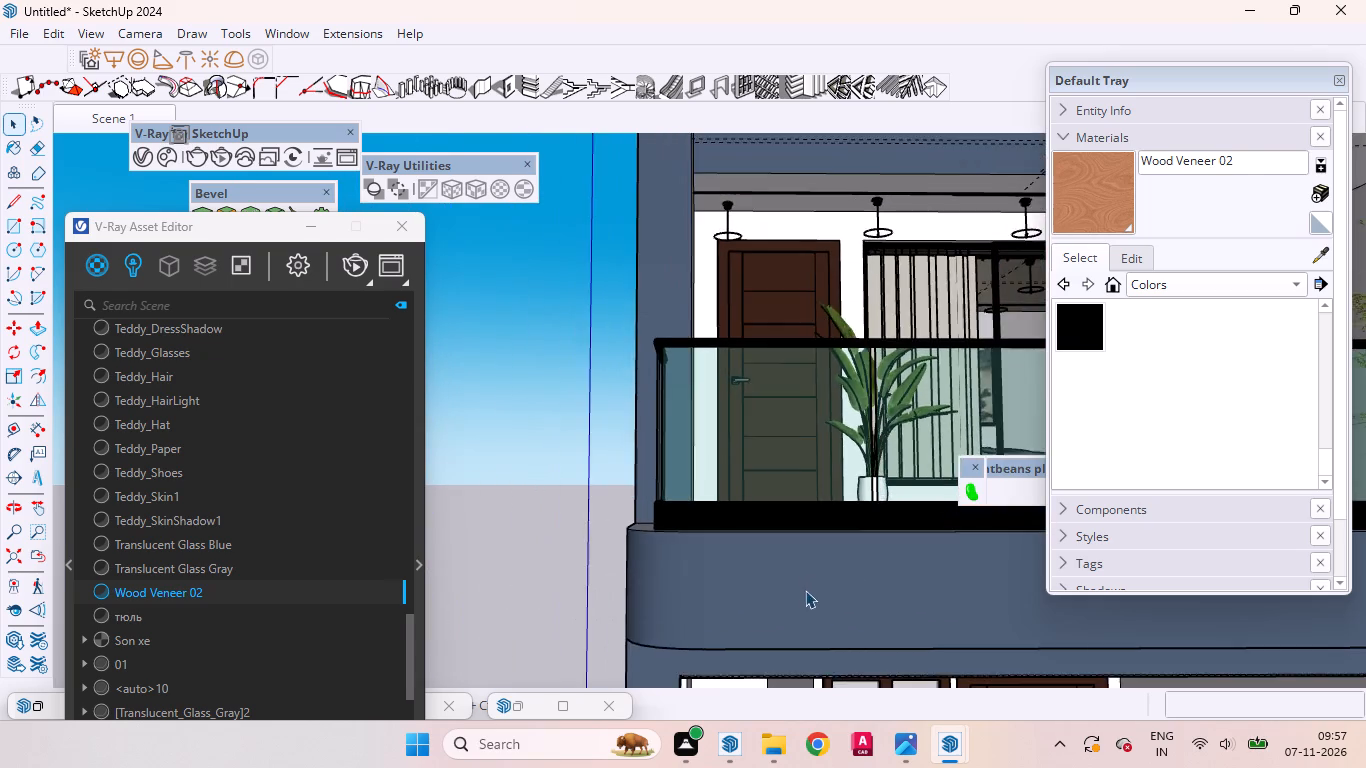
pyautogui.scroll(-7, 776, 558)
pyautogui.scroll(-8, 659, 460)
pyautogui.scroll(5, 726, 524)
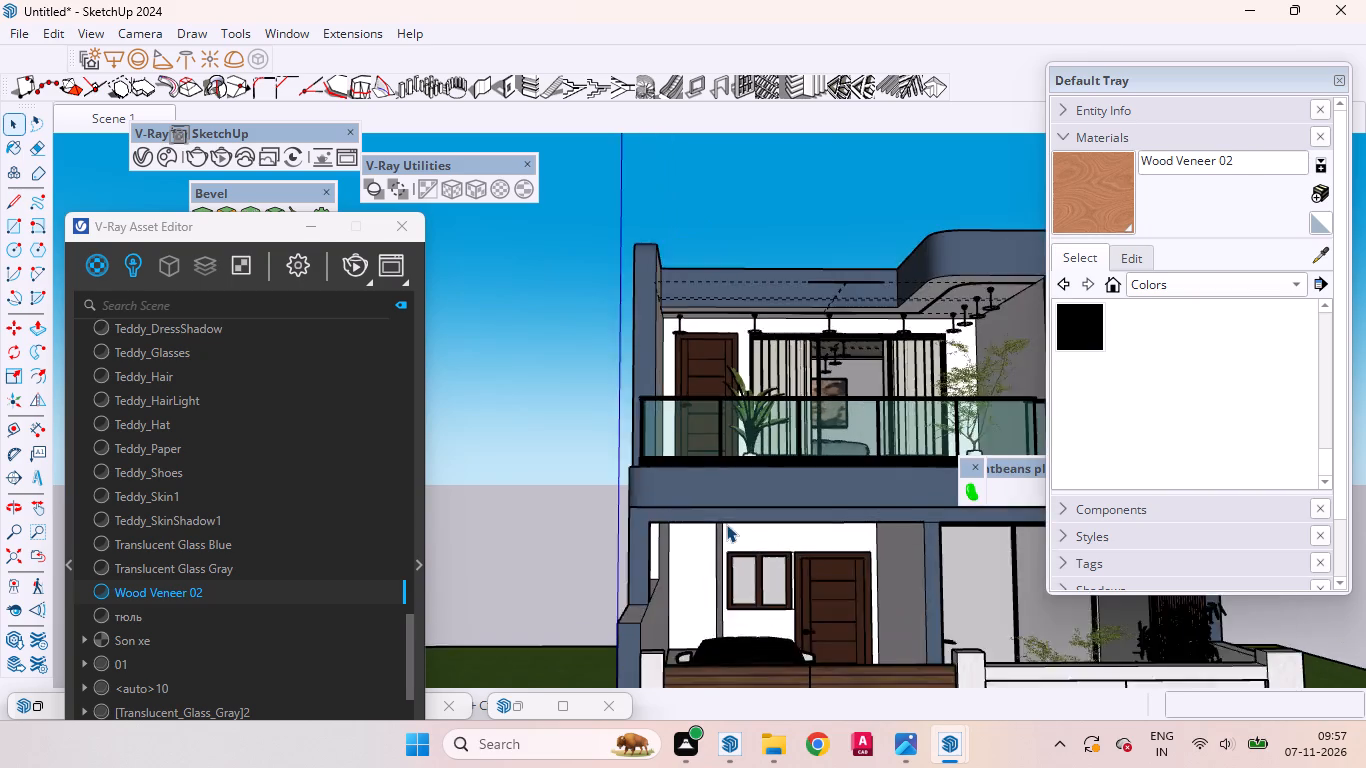
# Examine the front facade from a low angle, including the open frame and ceiling above the first-floor balcony.
pyautogui.scroll(-1, 727, 526)
pyautogui.moveTo(727, 526); pyautogui.dragTo(717, 431, button='middle')
pyautogui.scroll(1, 727, 526)
pyautogui.scroll(4, 717, 431)
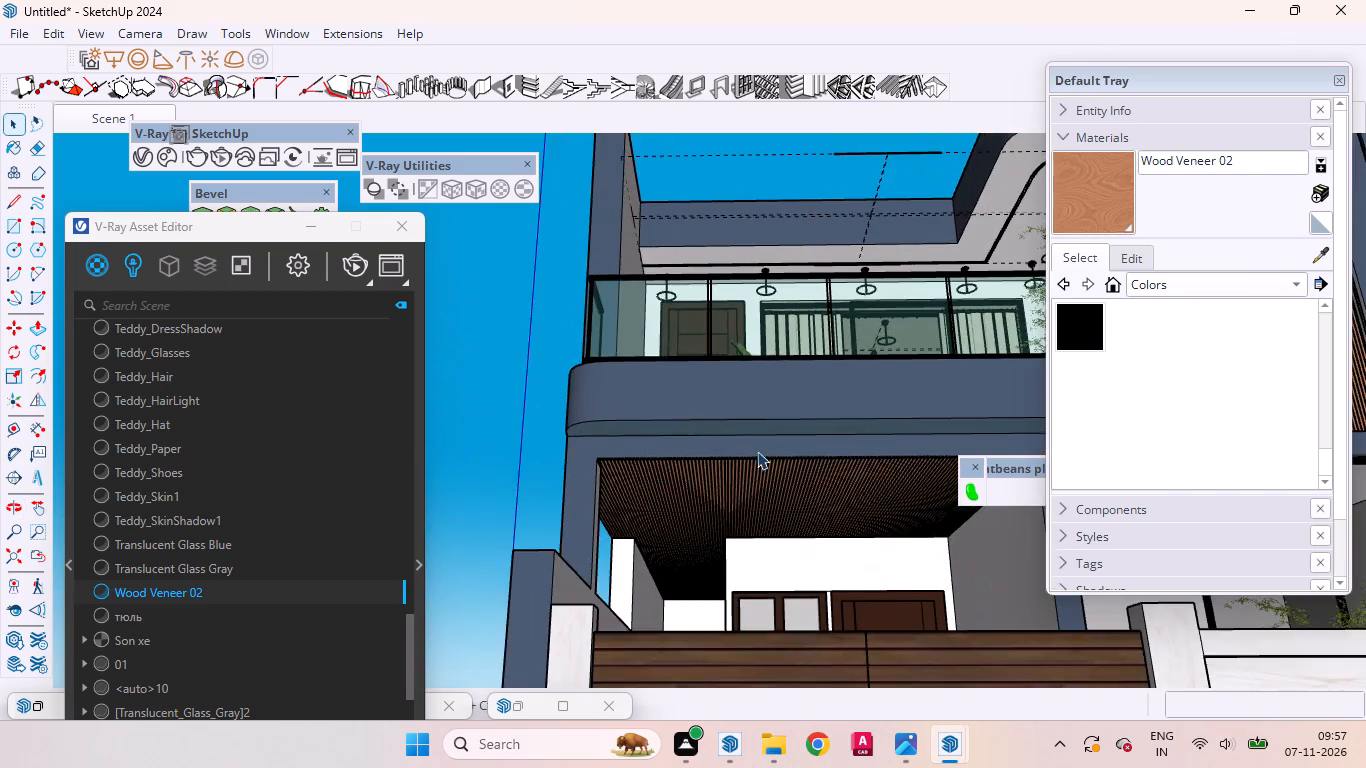
pyautogui.scroll(4, 801, 477)
pyautogui.scroll(-9, 801, 477)
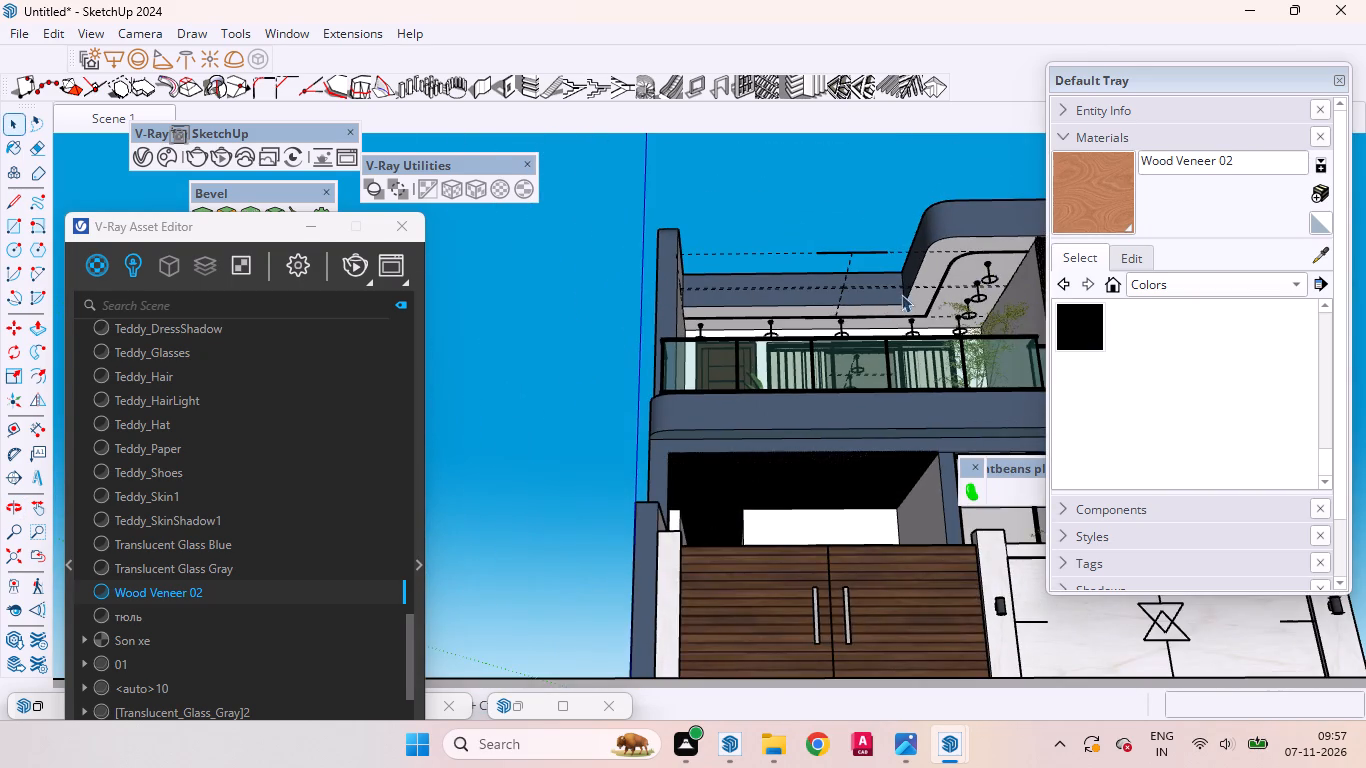
pyautogui.scroll(2, 933, 292)
pyautogui.scroll(-1, 936, 292)
pyautogui.scroll(7, 938, 292)
pyautogui.scroll(-1, 938, 272)
pyautogui.scroll(9, 938, 272)
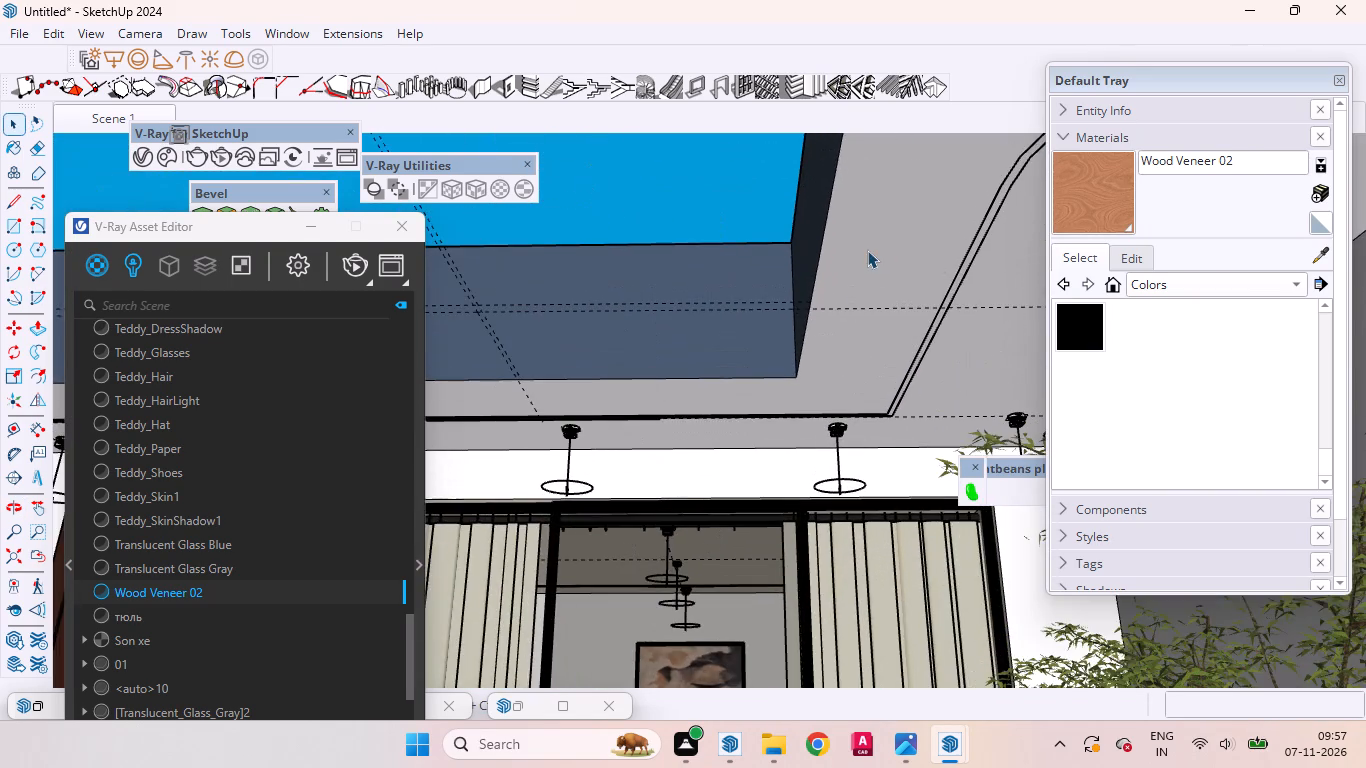
pyautogui.scroll(-19, 853, 276)
pyautogui.scroll(-3, 848, 324)
pyautogui.scroll(2, 885, 487)
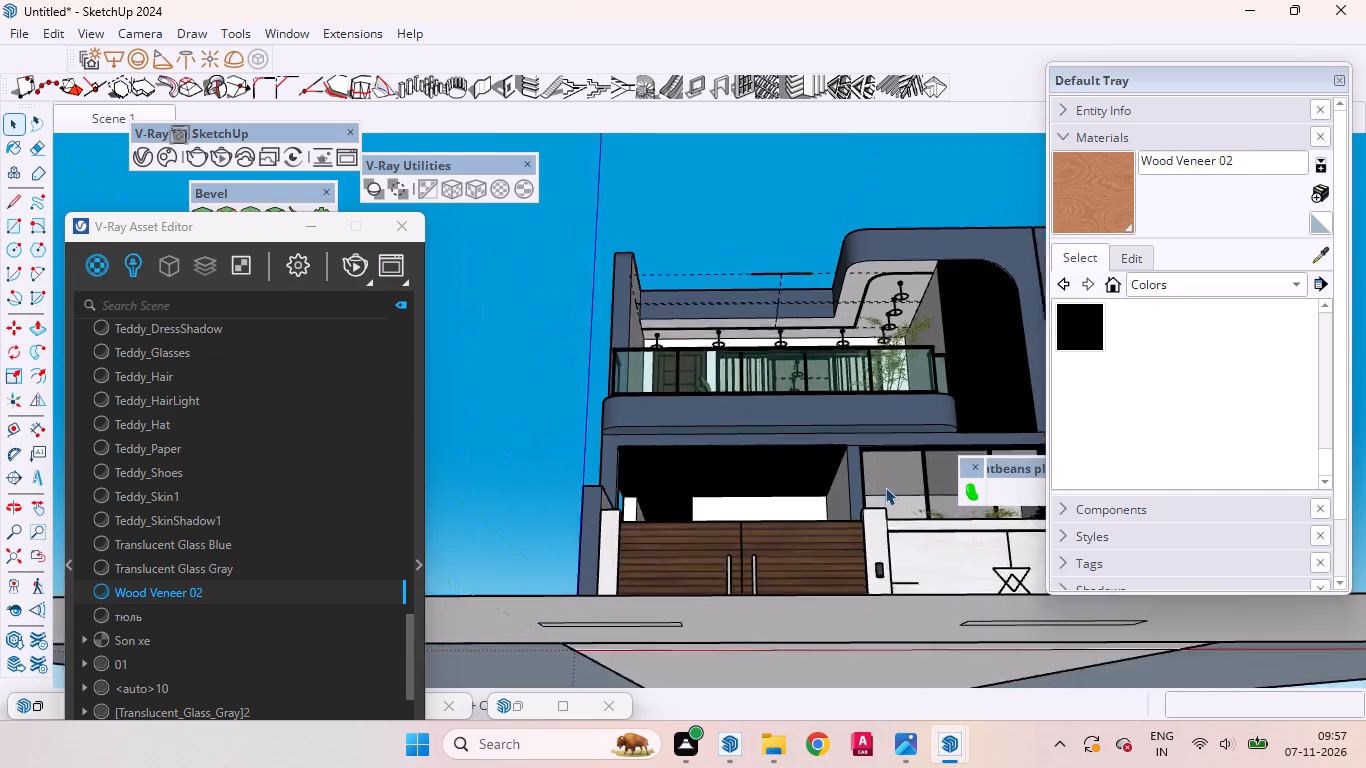
pyautogui.scroll(7, 885, 487)
# Inspect the car porch ceiling louvres from below, in front of the gate, including the edges beside the columns.
pyautogui.middleClick(872, 484)
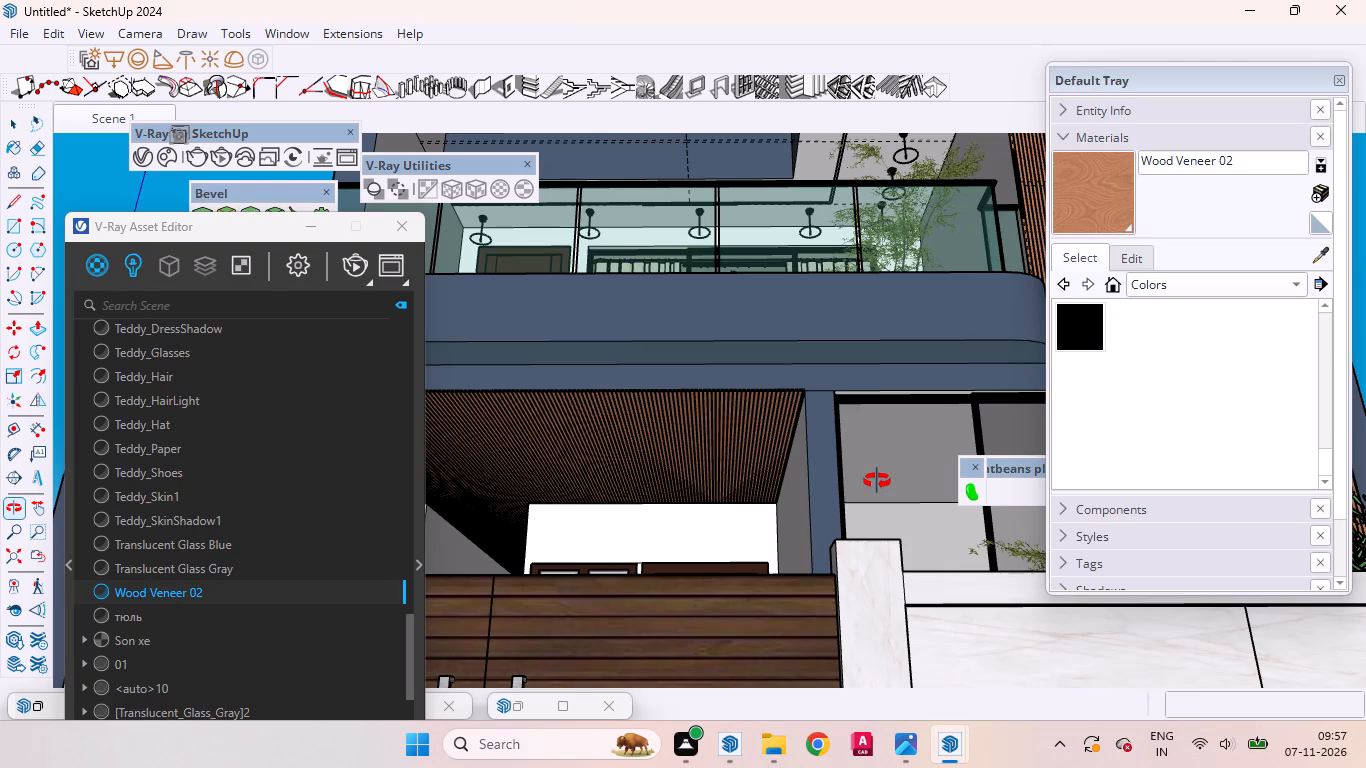
pyautogui.scroll(1, 877, 481)
pyautogui.scroll(-1, 877, 481)
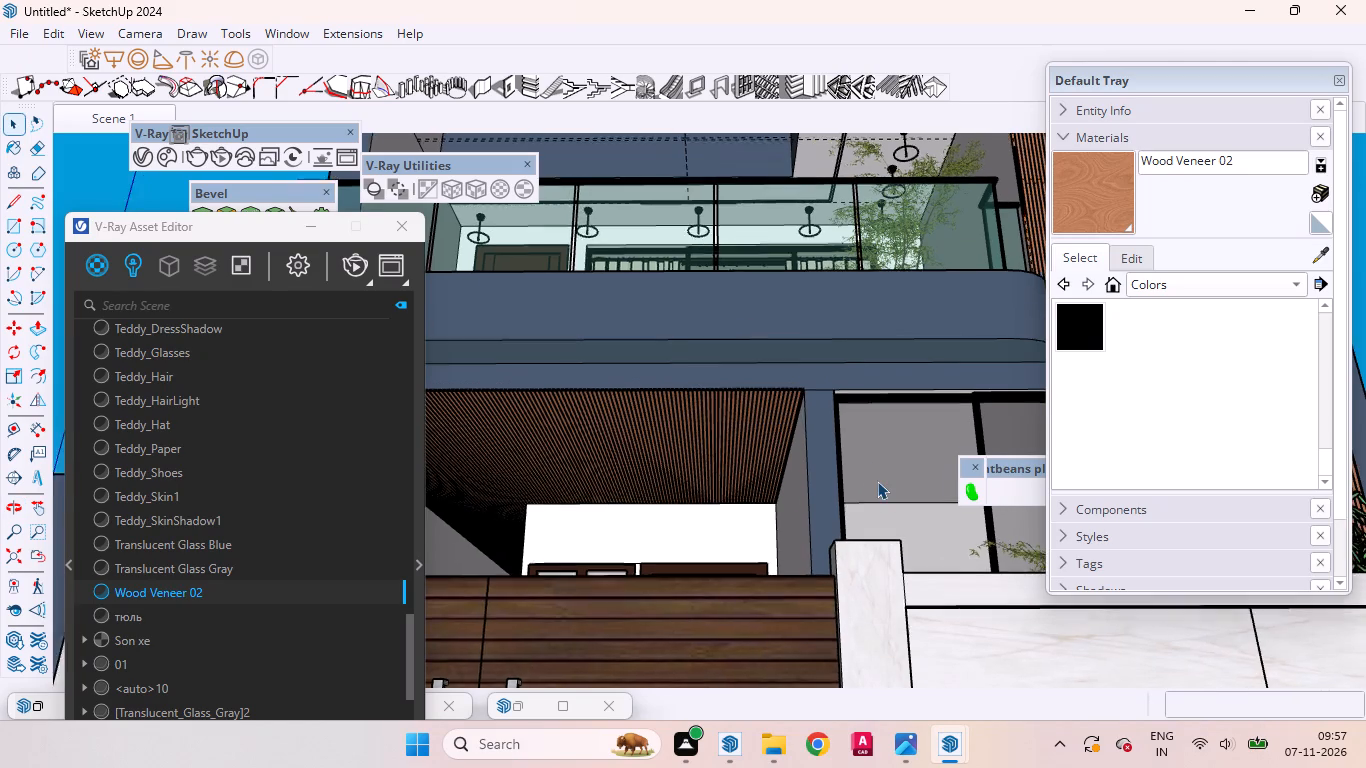
pyautogui.scroll(2, 877, 481)
pyautogui.scroll(-4, 877, 481)
pyautogui.scroll(3, 877, 481)
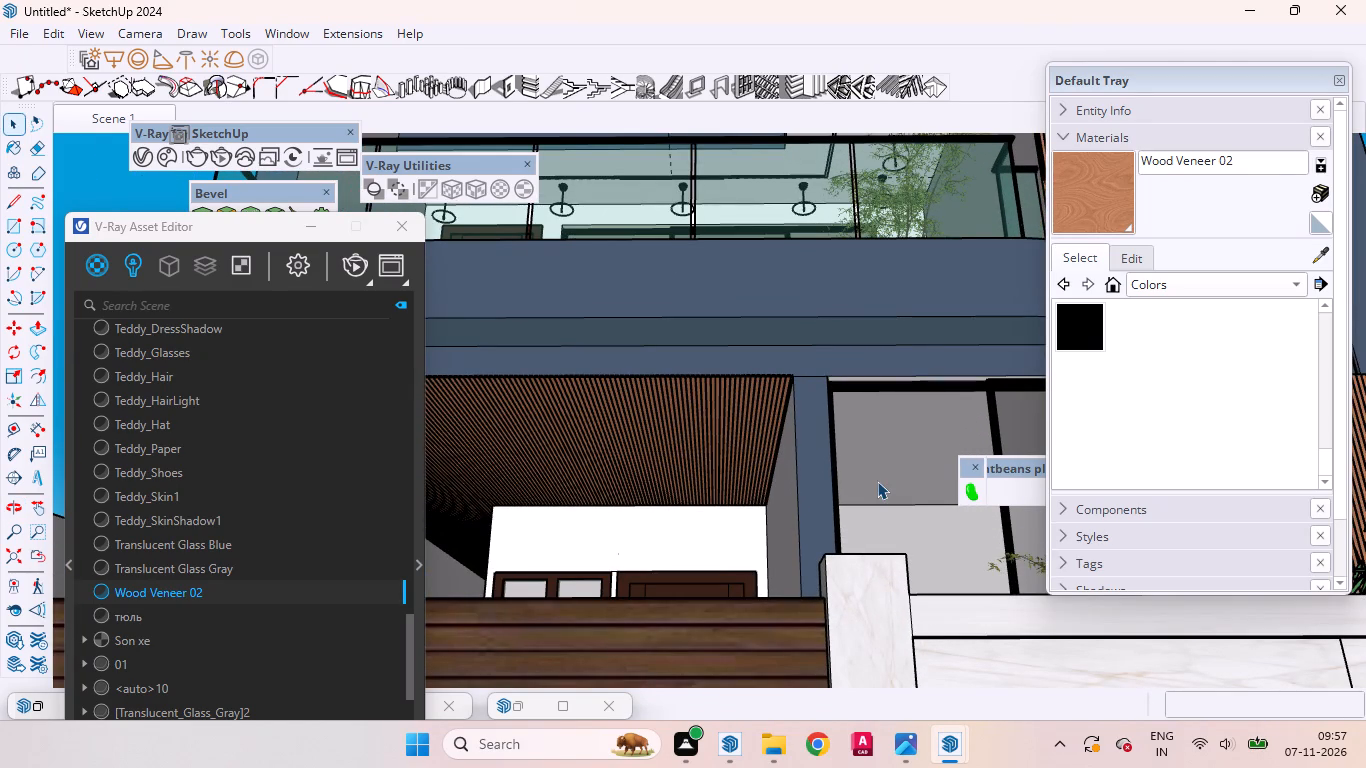
pyautogui.scroll(-2, 747, 466)
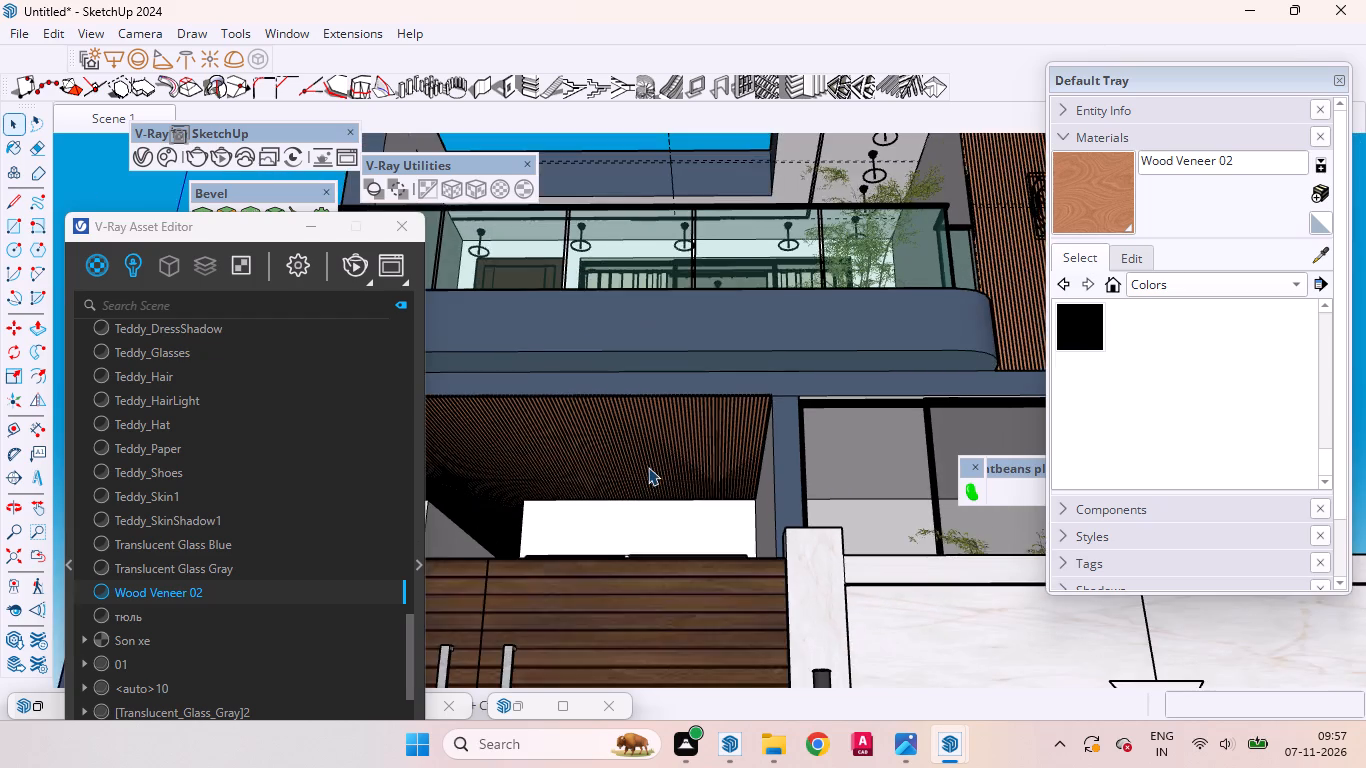
pyautogui.scroll(1, 648, 467)
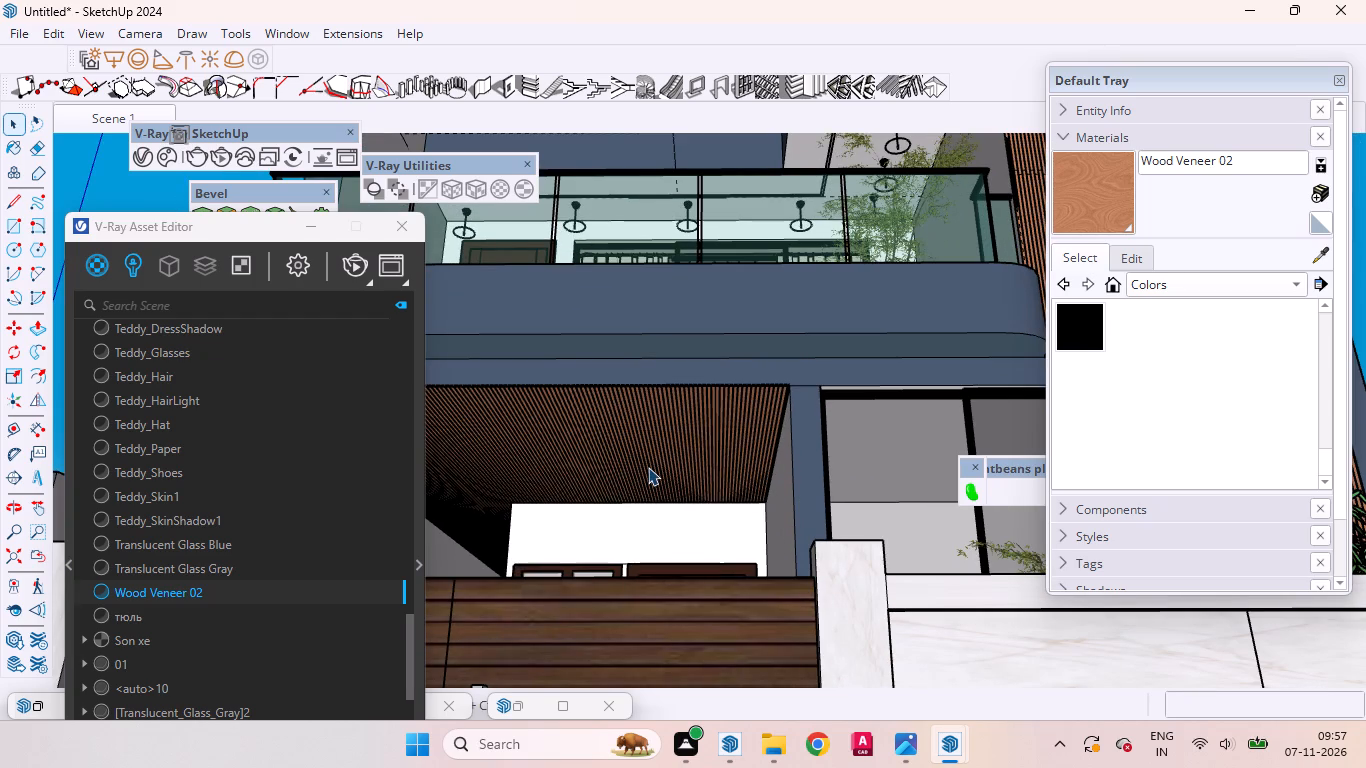
pyautogui.scroll(-2, 648, 467)
pyautogui.scroll(1, 647, 468)
pyautogui.scroll(-3, 647, 468)
pyautogui.scroll(2, 647, 468)
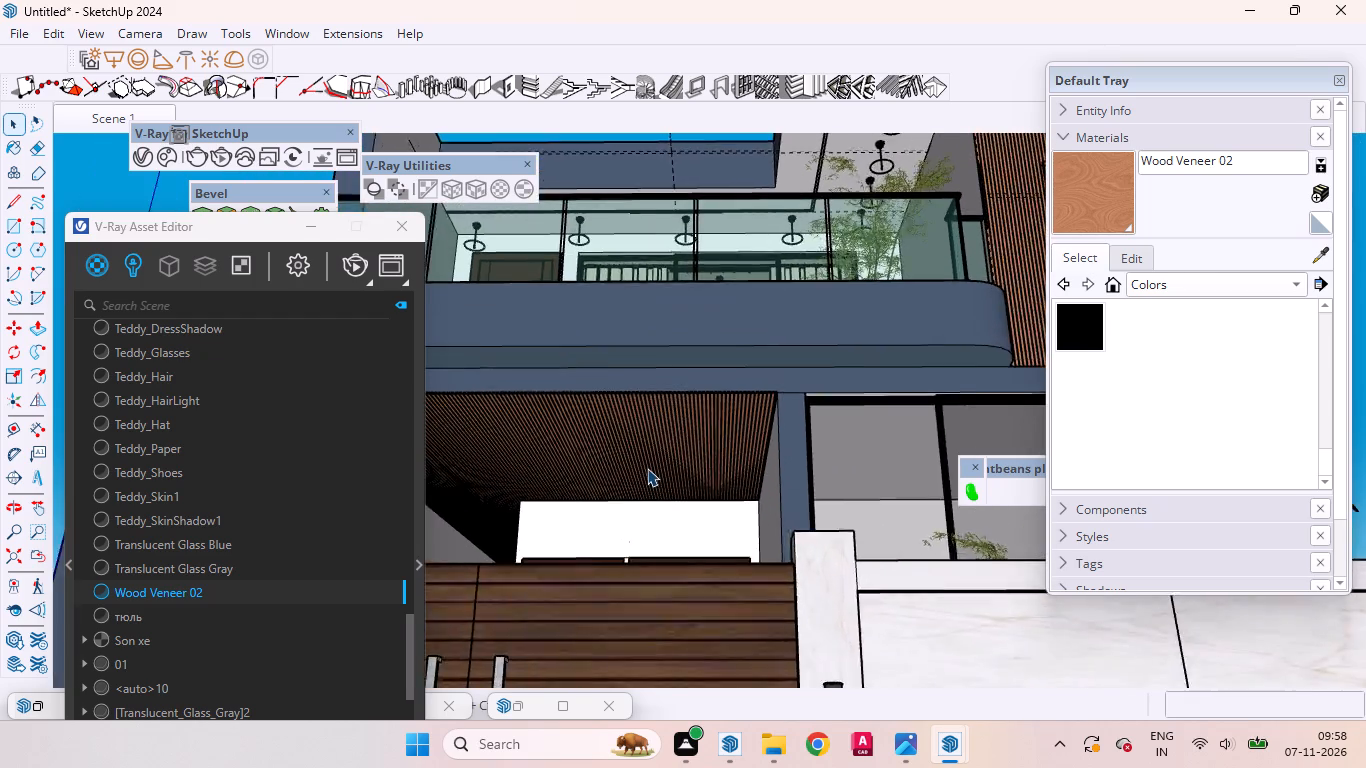
pyautogui.scroll(-1, 647, 468)
pyautogui.scroll(3, 660, 479)
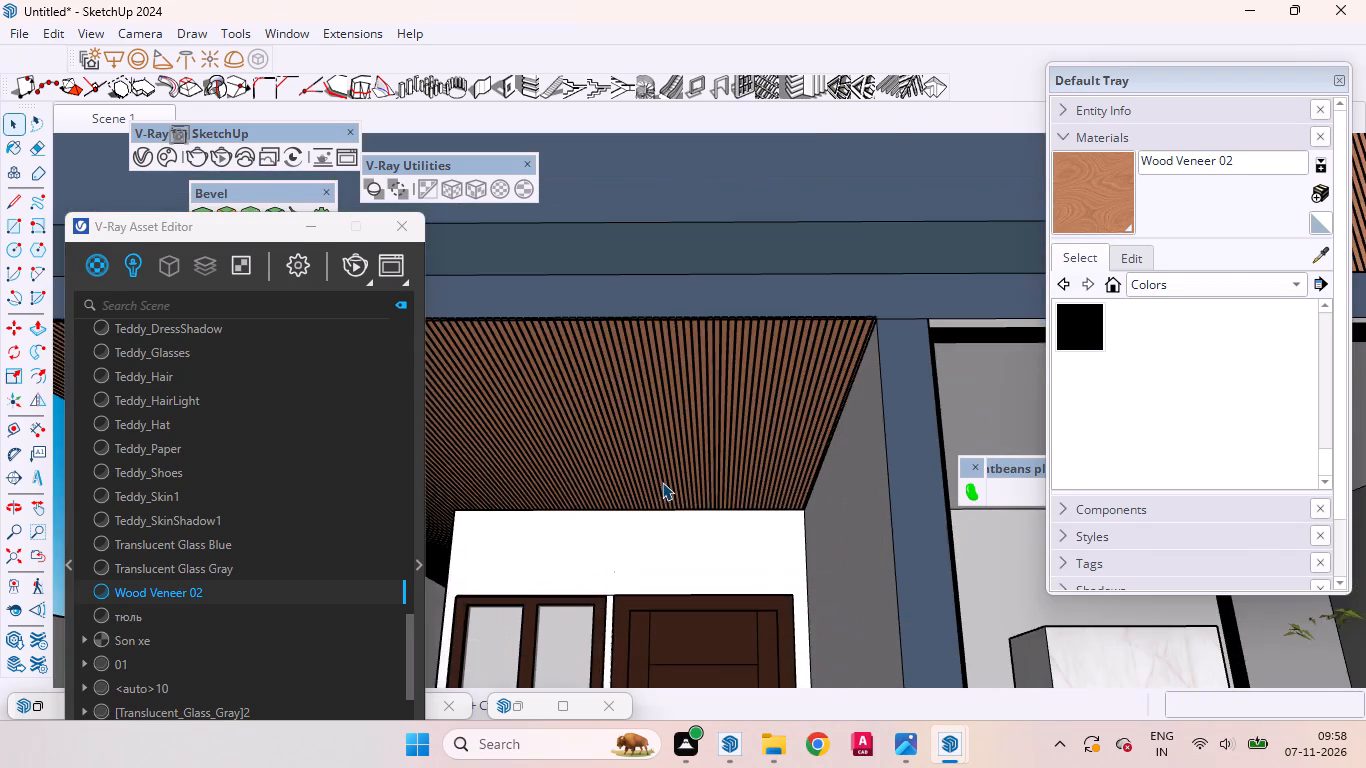
pyautogui.scroll(-3, 662, 482)
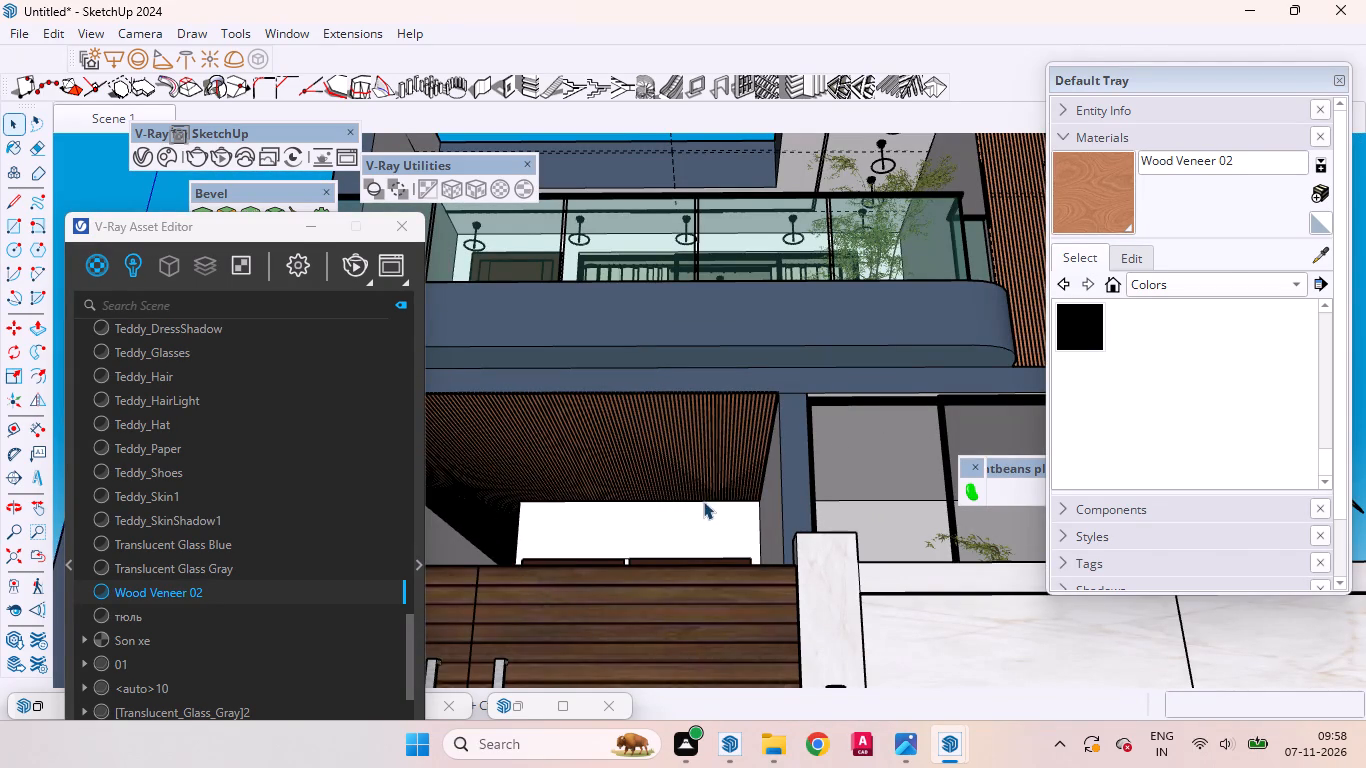
pyautogui.scroll(-1, 1185, 178)
pyautogui.scroll(2, 1172, 185)
pyautogui.scroll(-3, 978, 388)
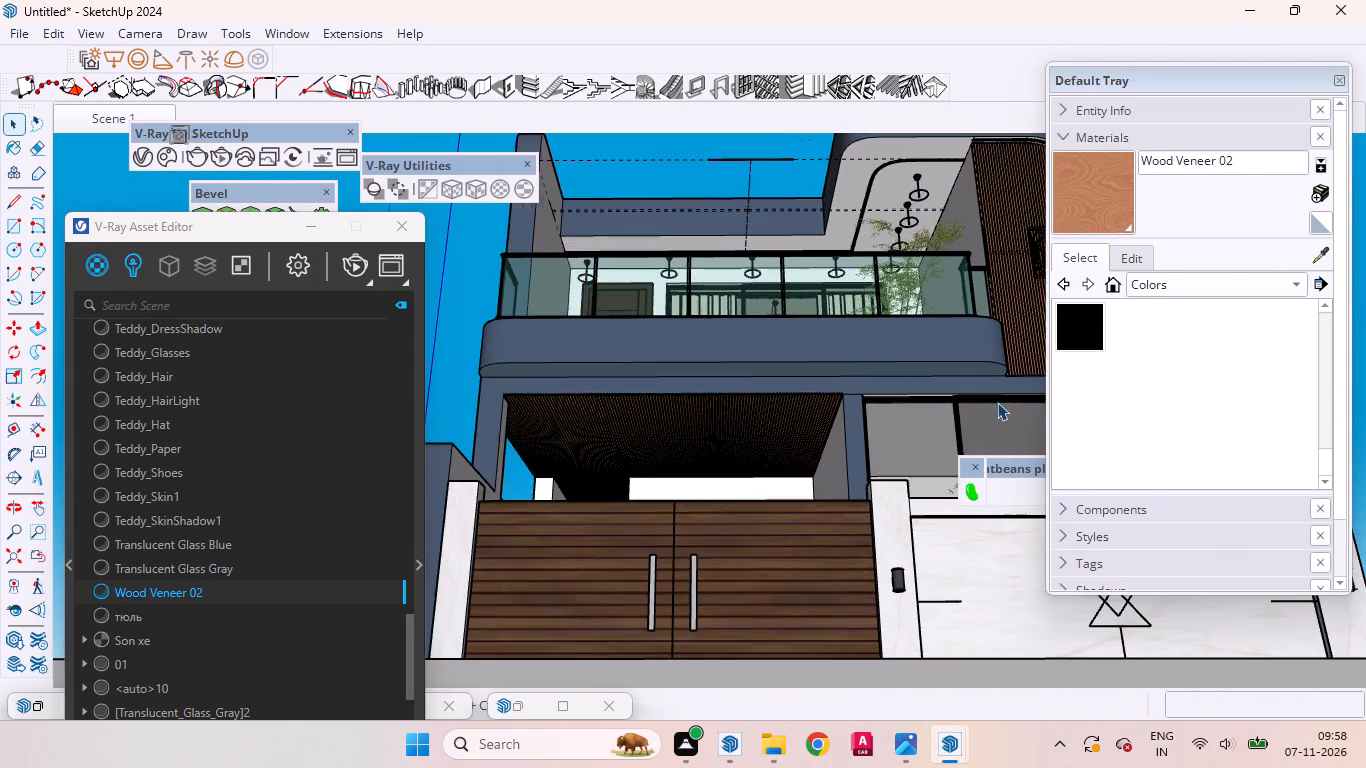
pyautogui.scroll(-5, 997, 402)
pyautogui.scroll(3, 875, 646)
pyautogui.scroll(7, 713, 397)
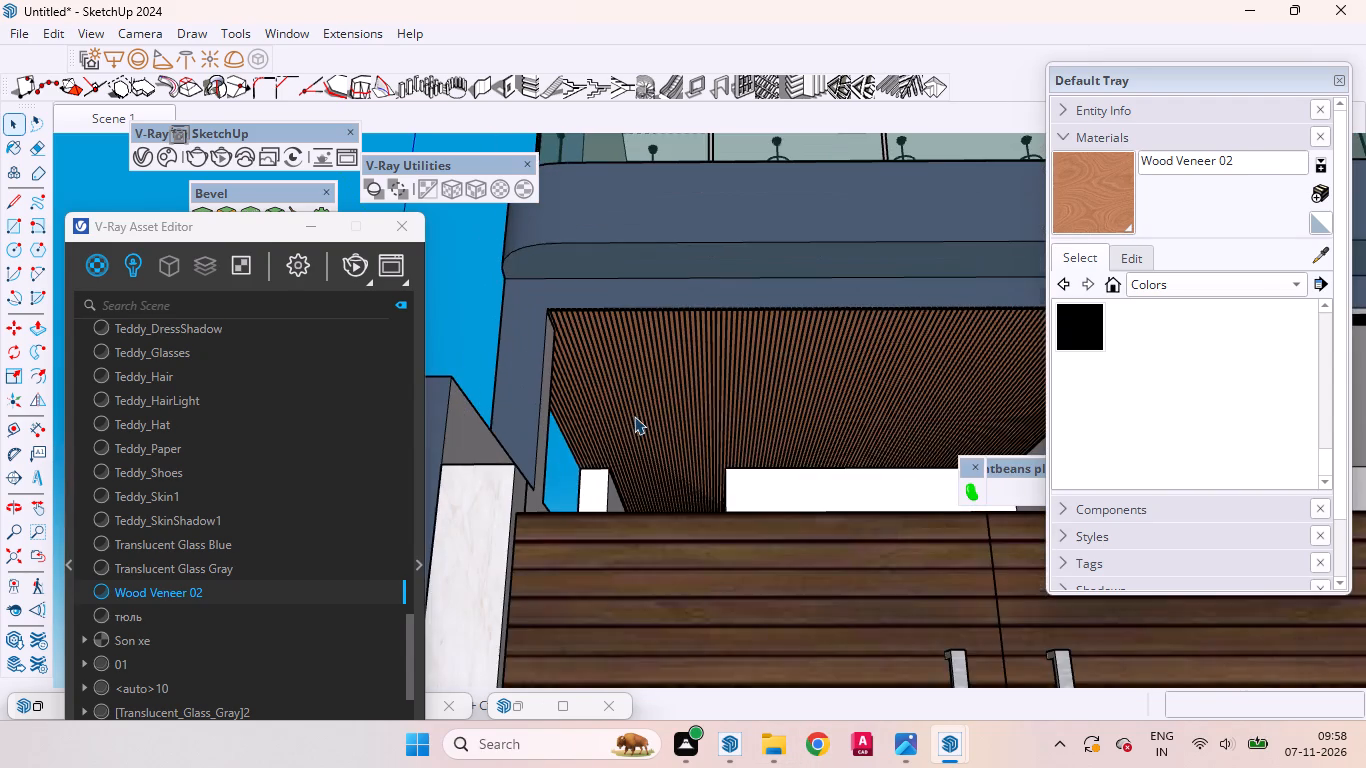
# Examine the car porch louvres through the side wall openings and around the marble gate pillar.
pyautogui.moveTo(708, 418); pyautogui.dragTo(813, 400, button='middle')
pyautogui.scroll(2, 813, 400)
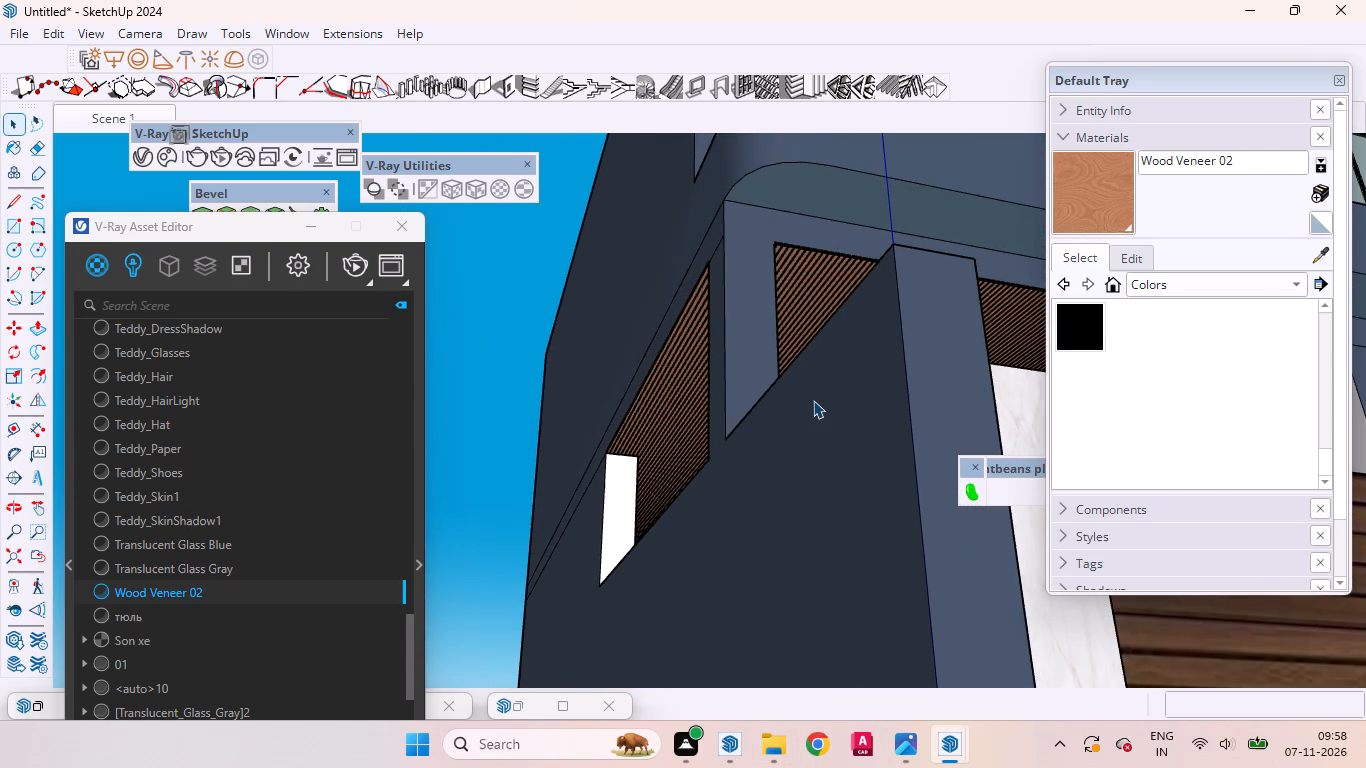
pyautogui.scroll(-1, 813, 400)
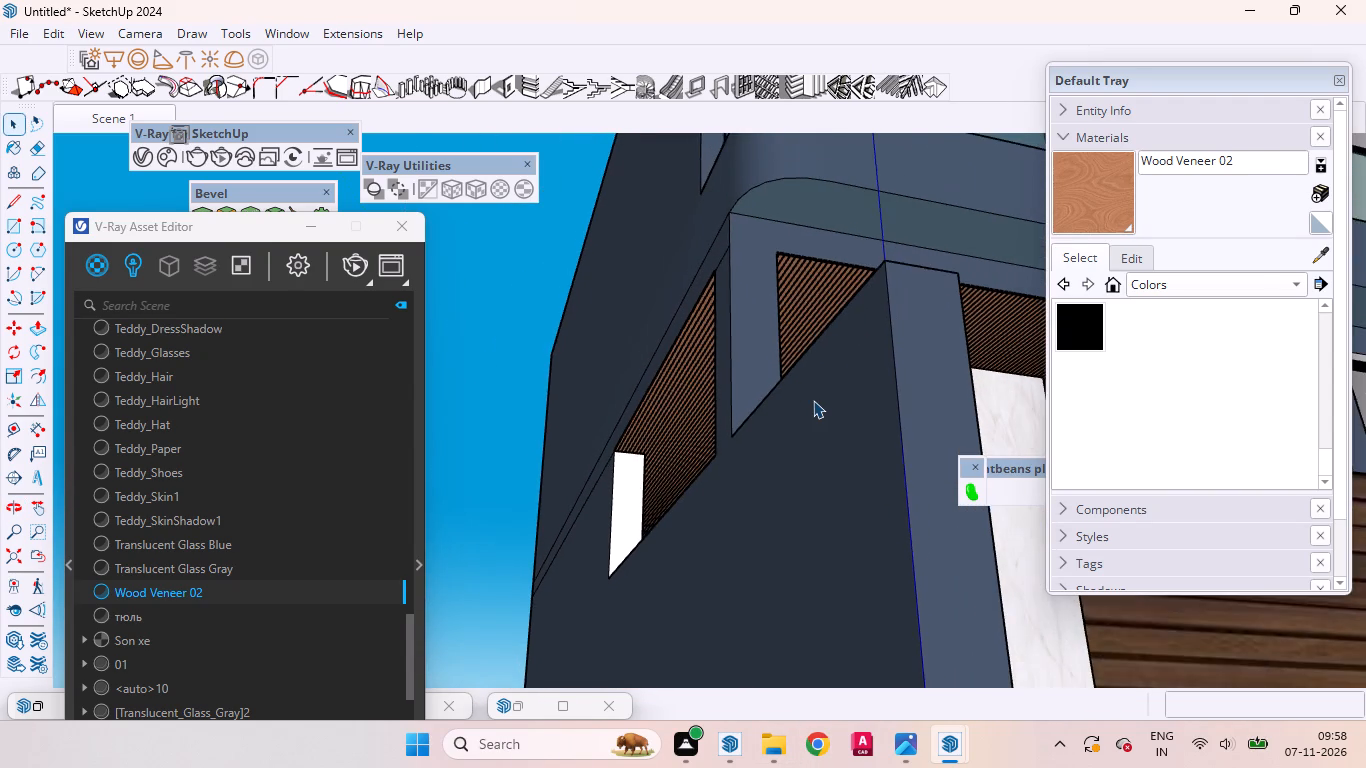
pyautogui.scroll(-1, 813, 400)
pyautogui.scroll(3, 813, 400)
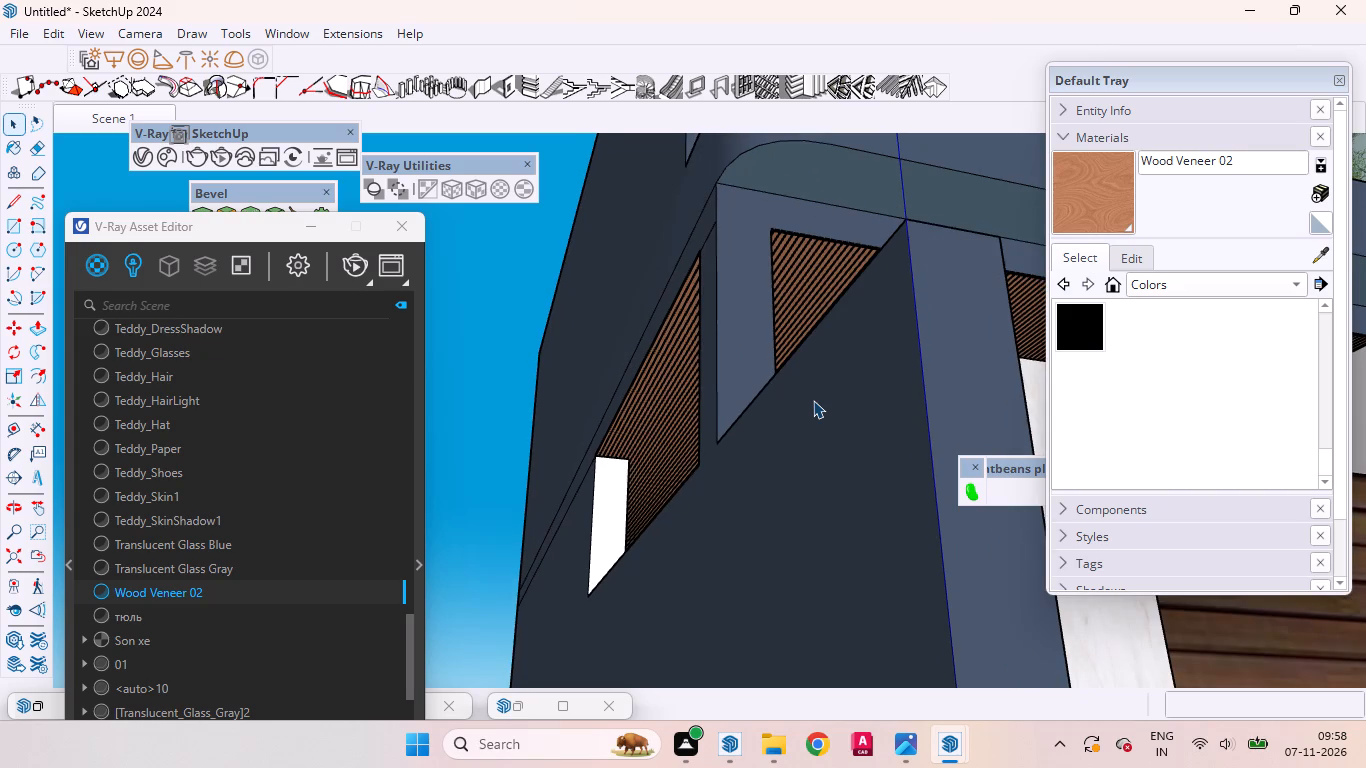
pyautogui.scroll(-2, 813, 400)
pyautogui.moveTo(811, 403); pyautogui.dragTo(791, 386, button='middle')
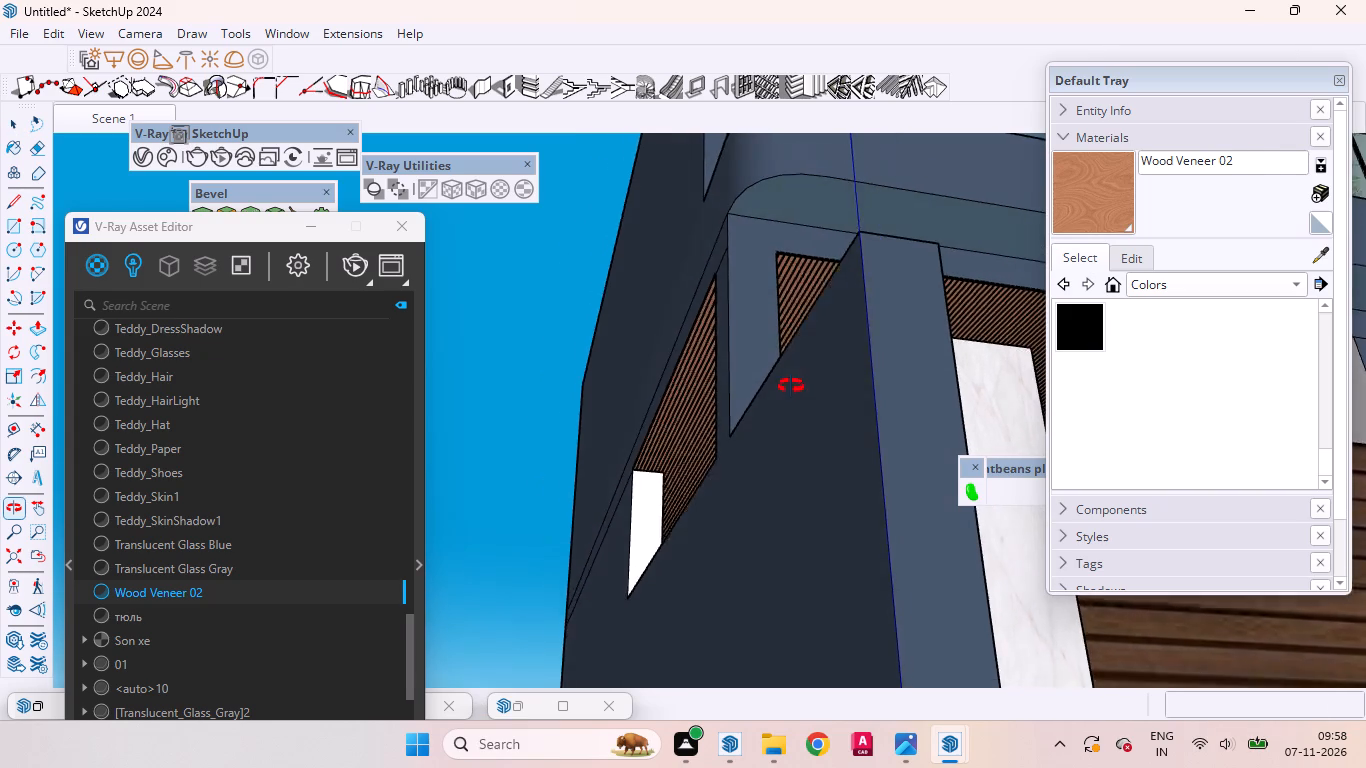
pyautogui.moveTo(791, 386); pyautogui.dragTo(681, 415, button='middle')
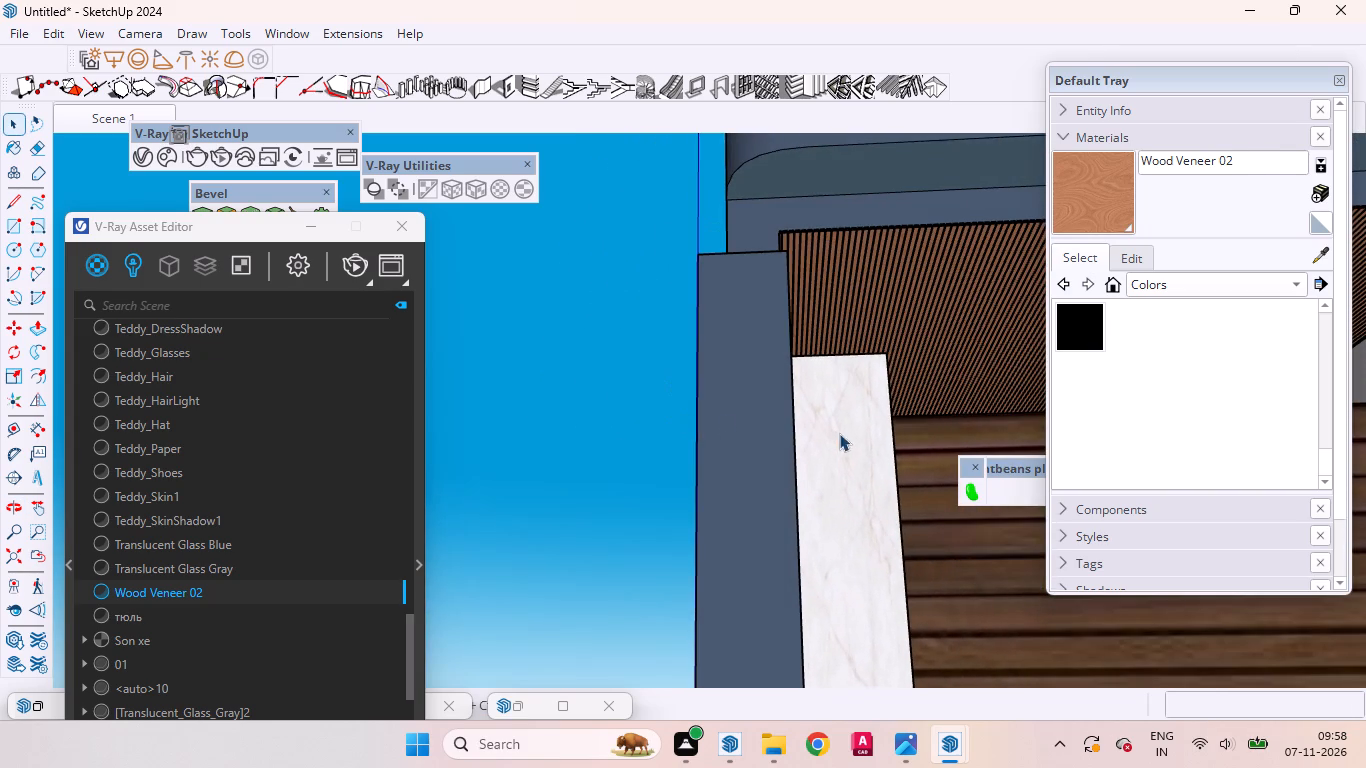
pyautogui.scroll(8, 939, 402)
pyautogui.scroll(-10, 898, 332)
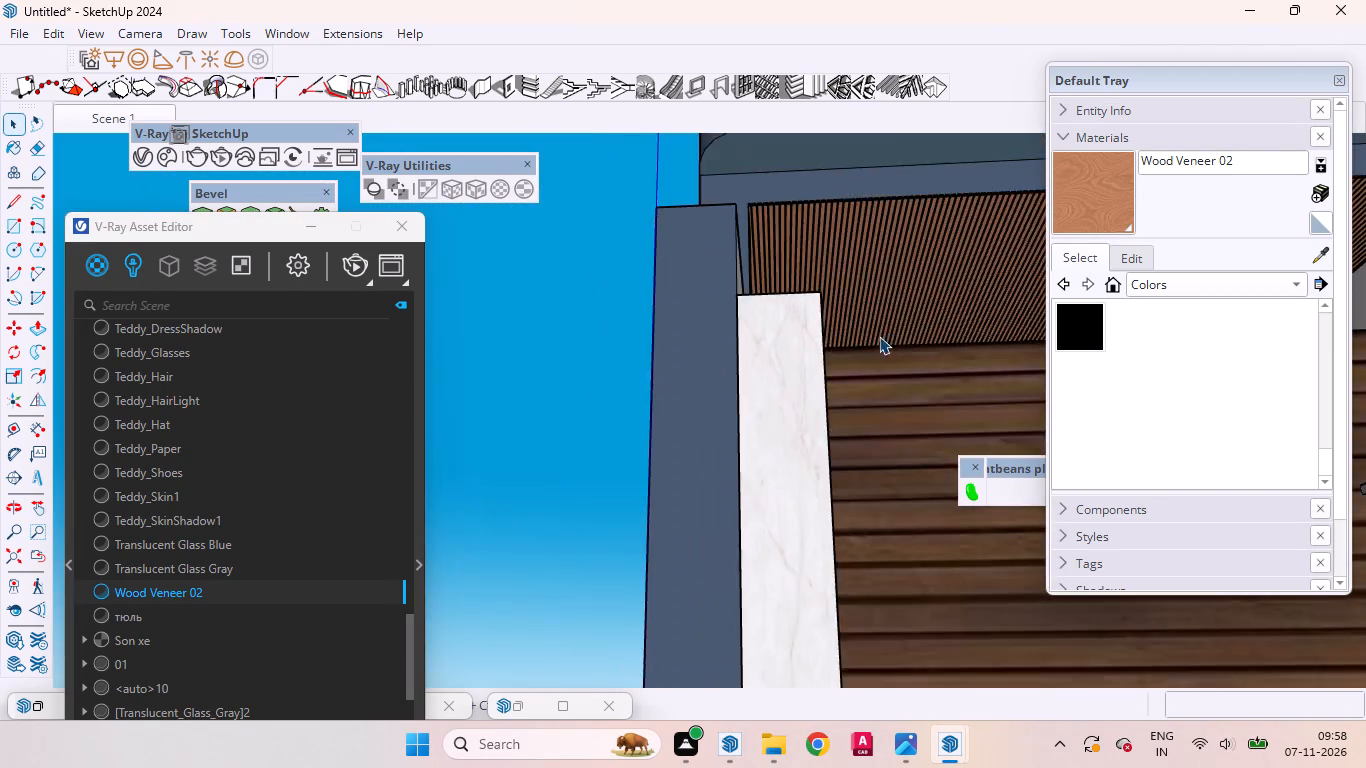
pyautogui.scroll(-3, 878, 337)
# Check the base of the gate, the entrance ramp and the adjoining road surface at ground level.
pyautogui.moveTo(871, 386); pyautogui.dragTo(865, 509, button='middle')
pyautogui.scroll(1, 862, 504)
pyautogui.scroll(-1, 860, 500)
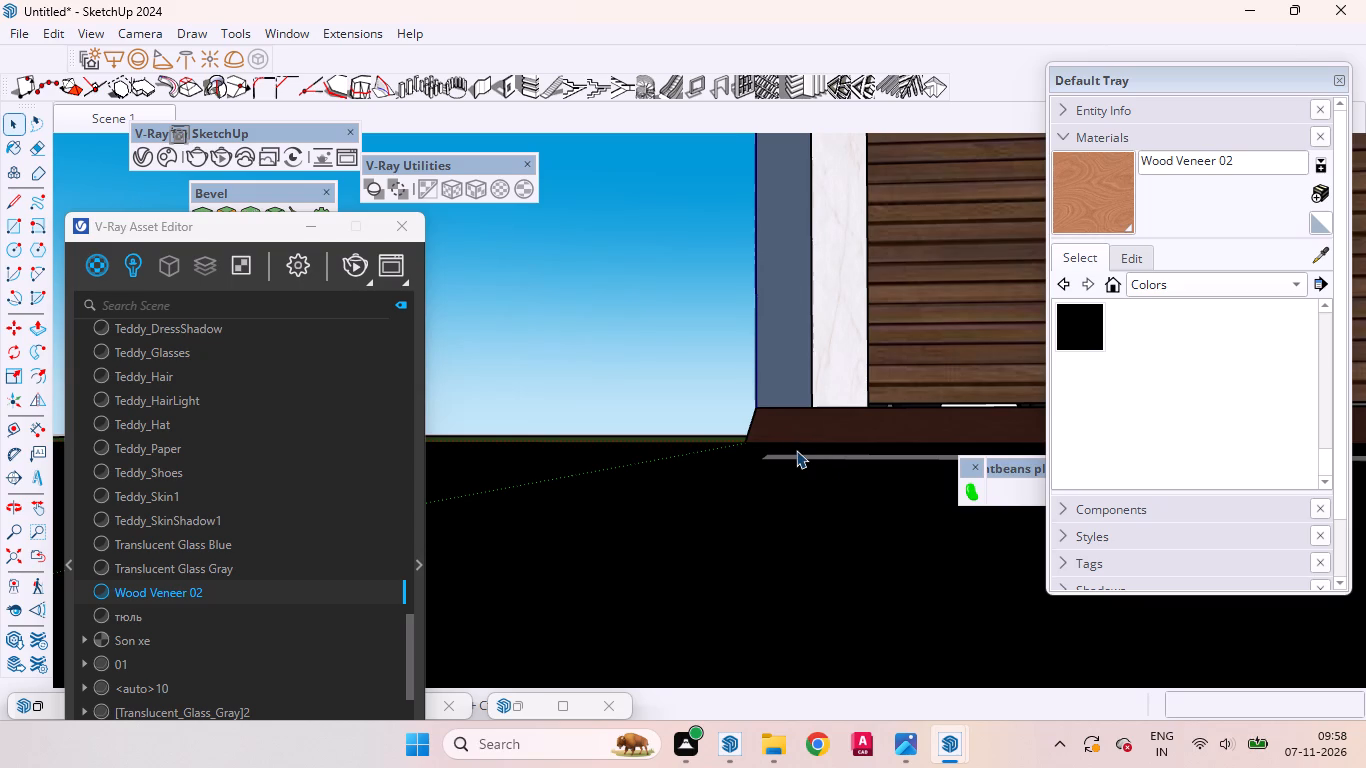
pyautogui.scroll(2, 798, 452)
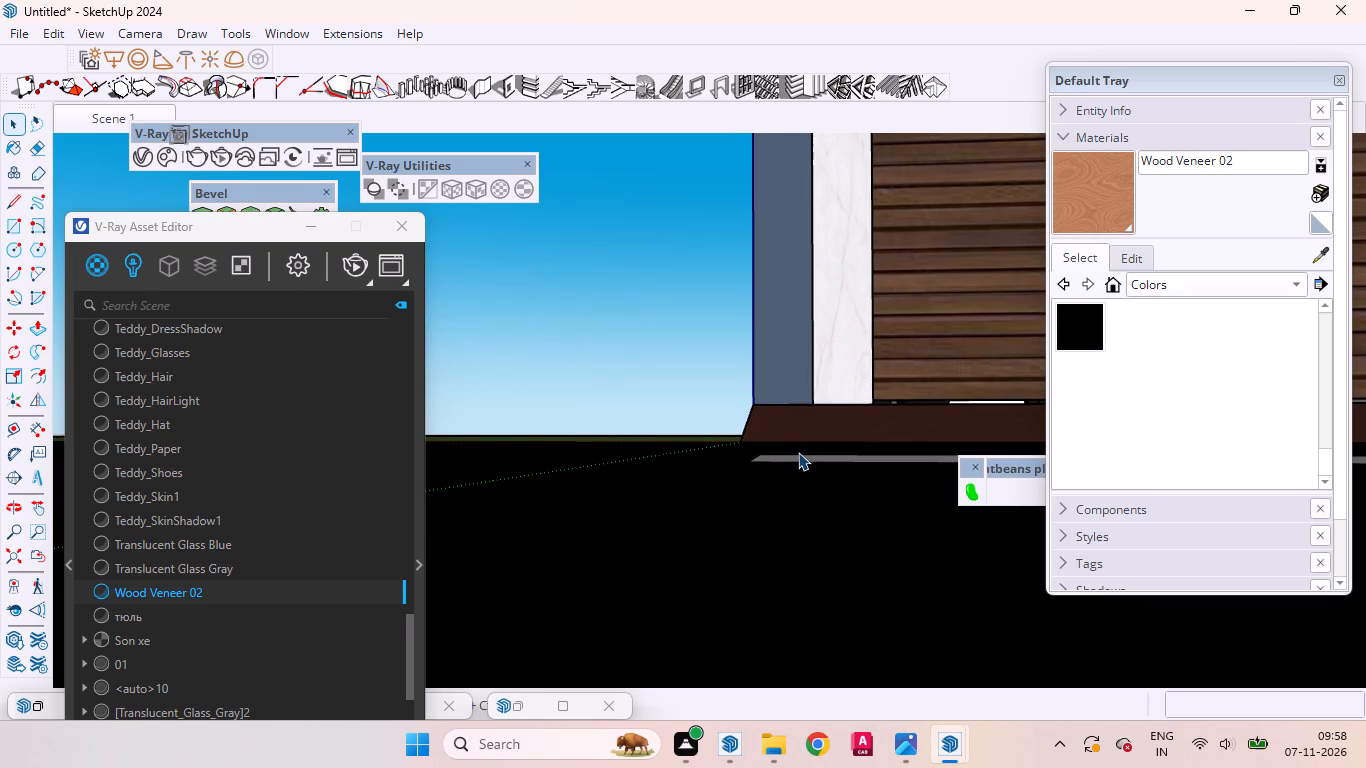
pyautogui.scroll(1, 798, 452)
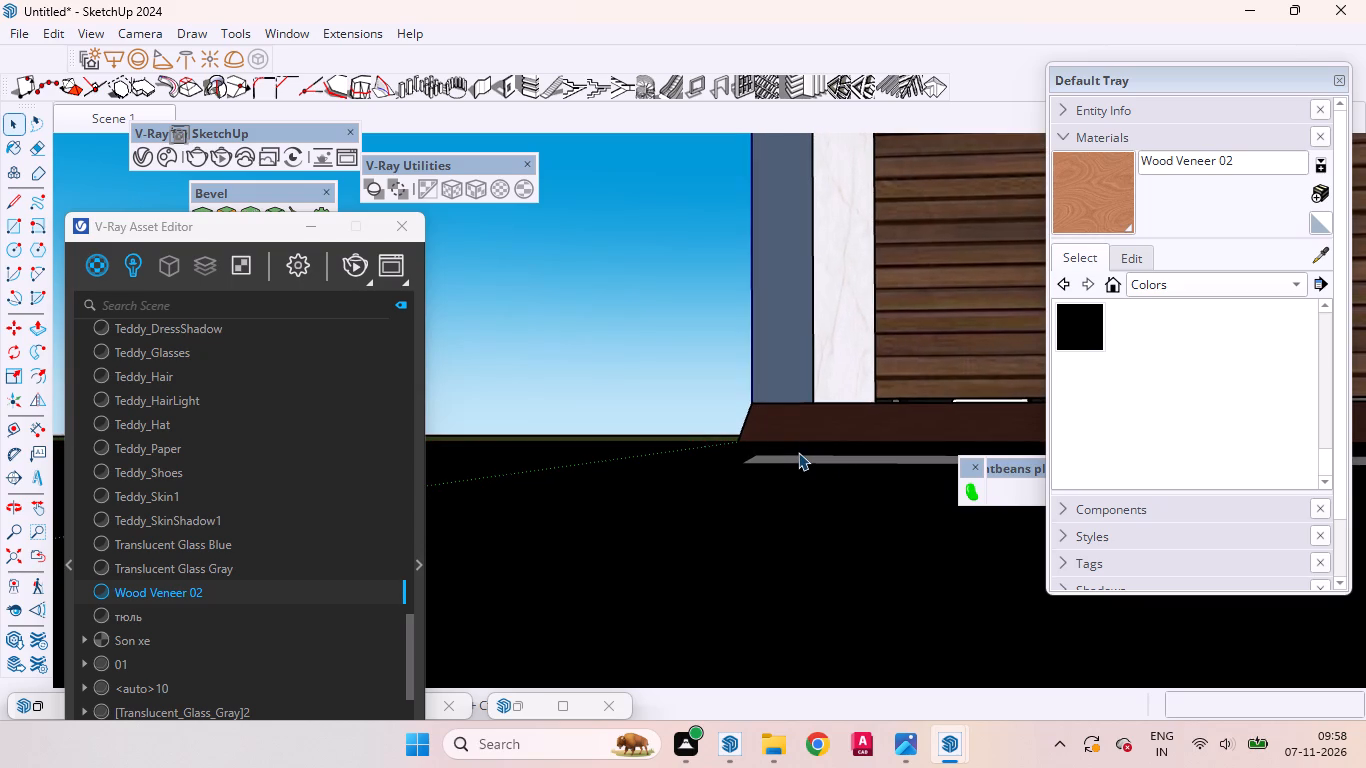
pyautogui.scroll(-1, 798, 452)
pyautogui.moveTo(801, 452); pyautogui.dragTo(768, 479, button='middle')
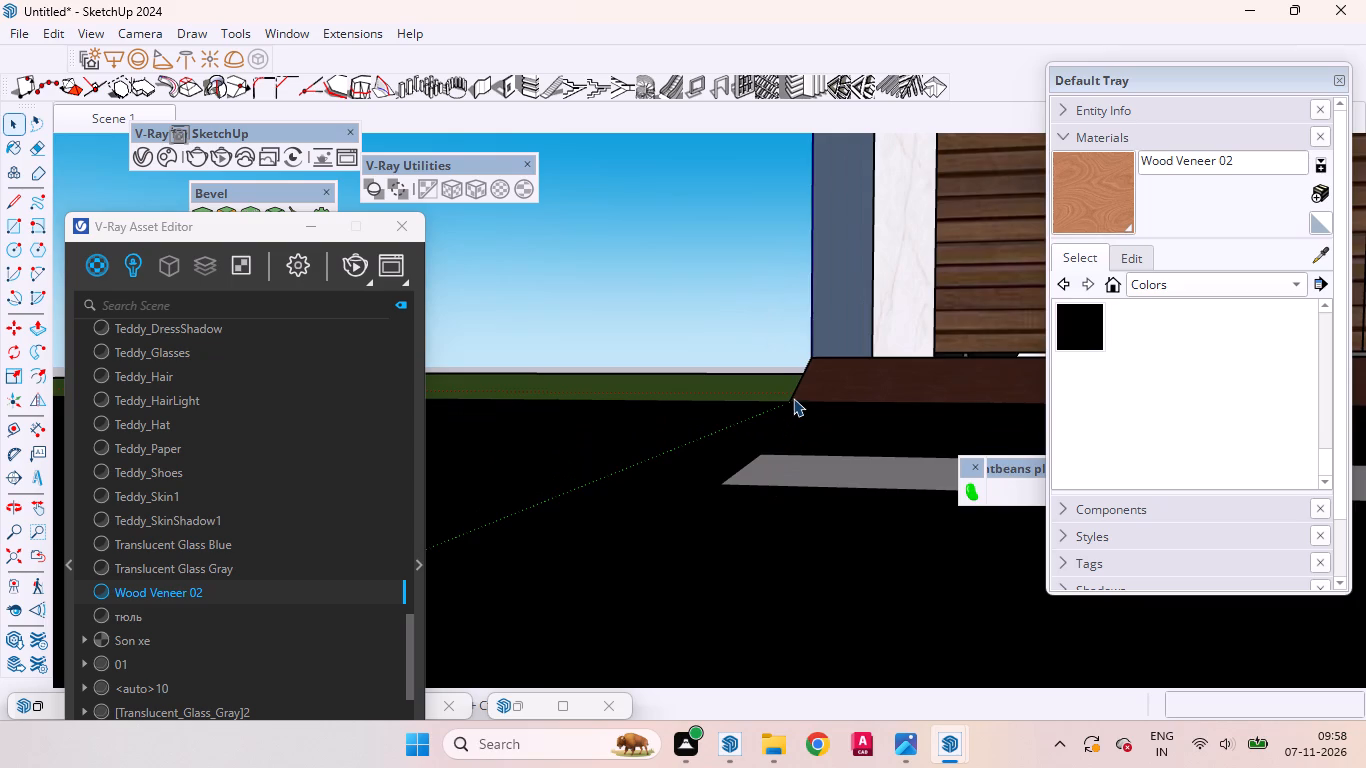
# Examine the road with its lane markings, the entrance ramp, the lawn and the house front from an elevated view.
pyautogui.scroll(-19, 821, 519)
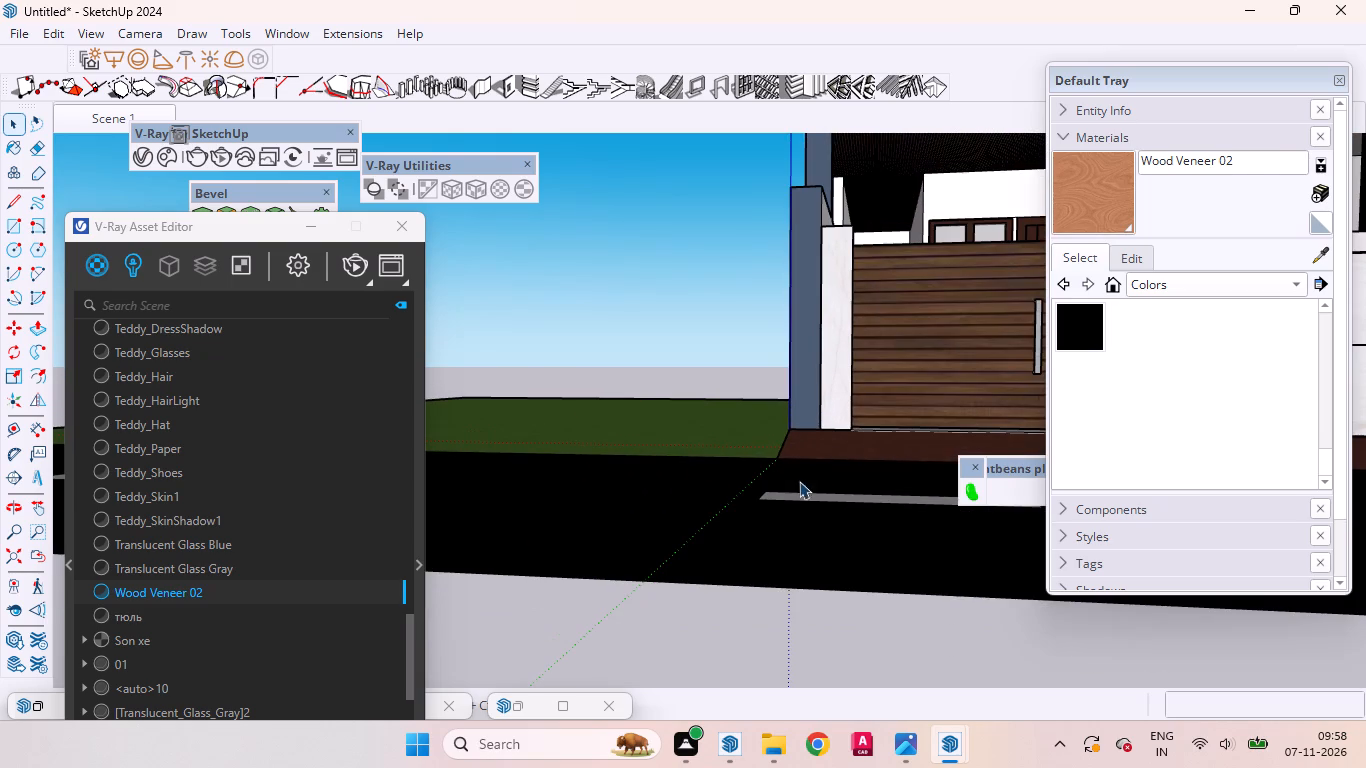
pyautogui.moveTo(800, 572); pyautogui.dragTo(797, 692, button='middle')
pyautogui.scroll(-2, 787, 566)
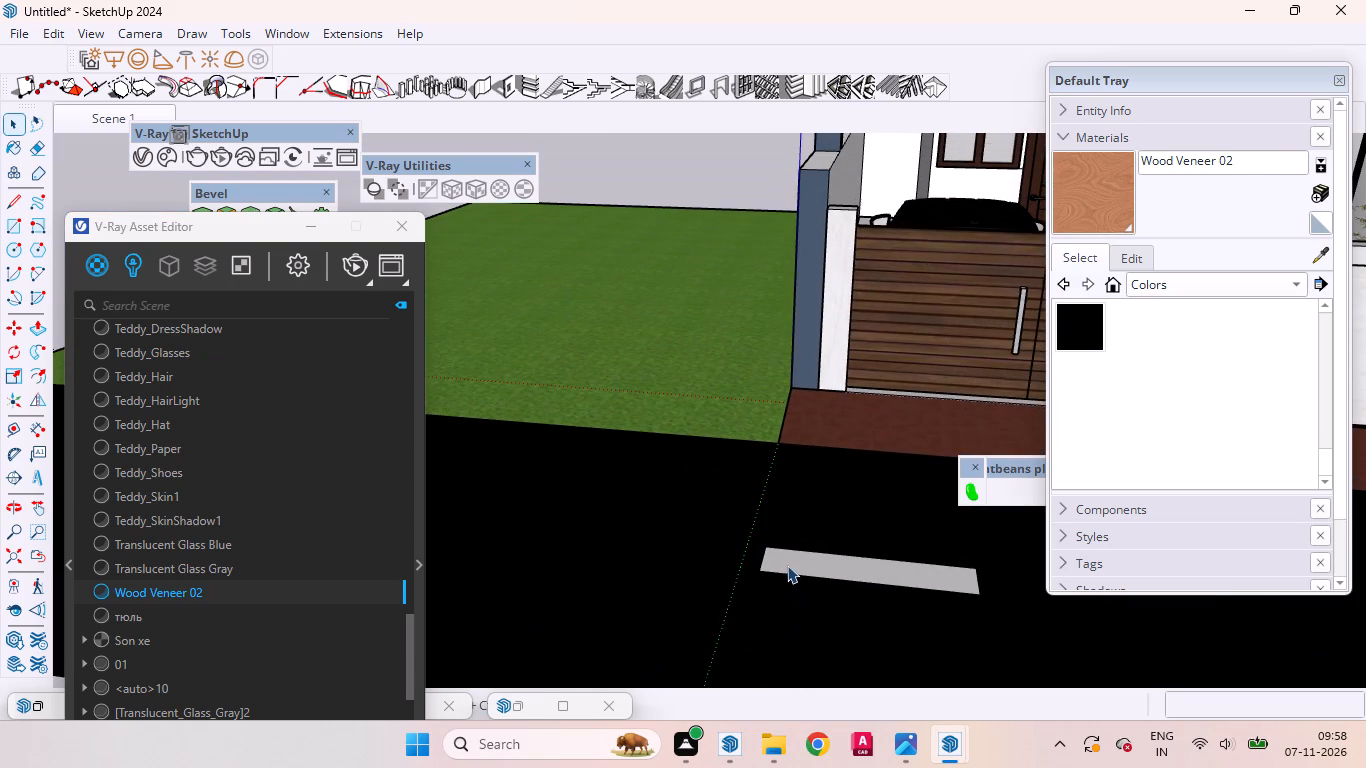
pyautogui.moveTo(788, 577); pyautogui.dragTo(731, 590, button='middle')
pyautogui.scroll(-2, 753, 591)
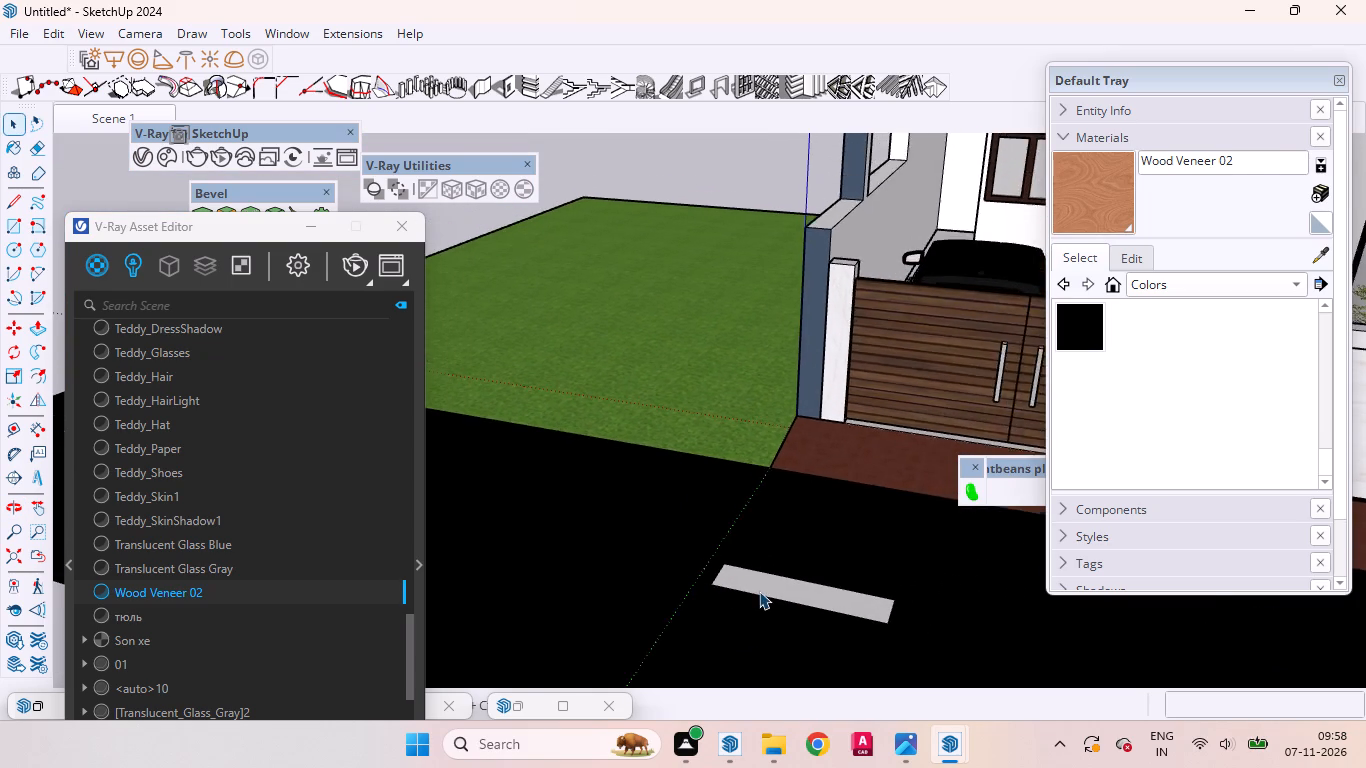
pyautogui.scroll(-6, 759, 591)
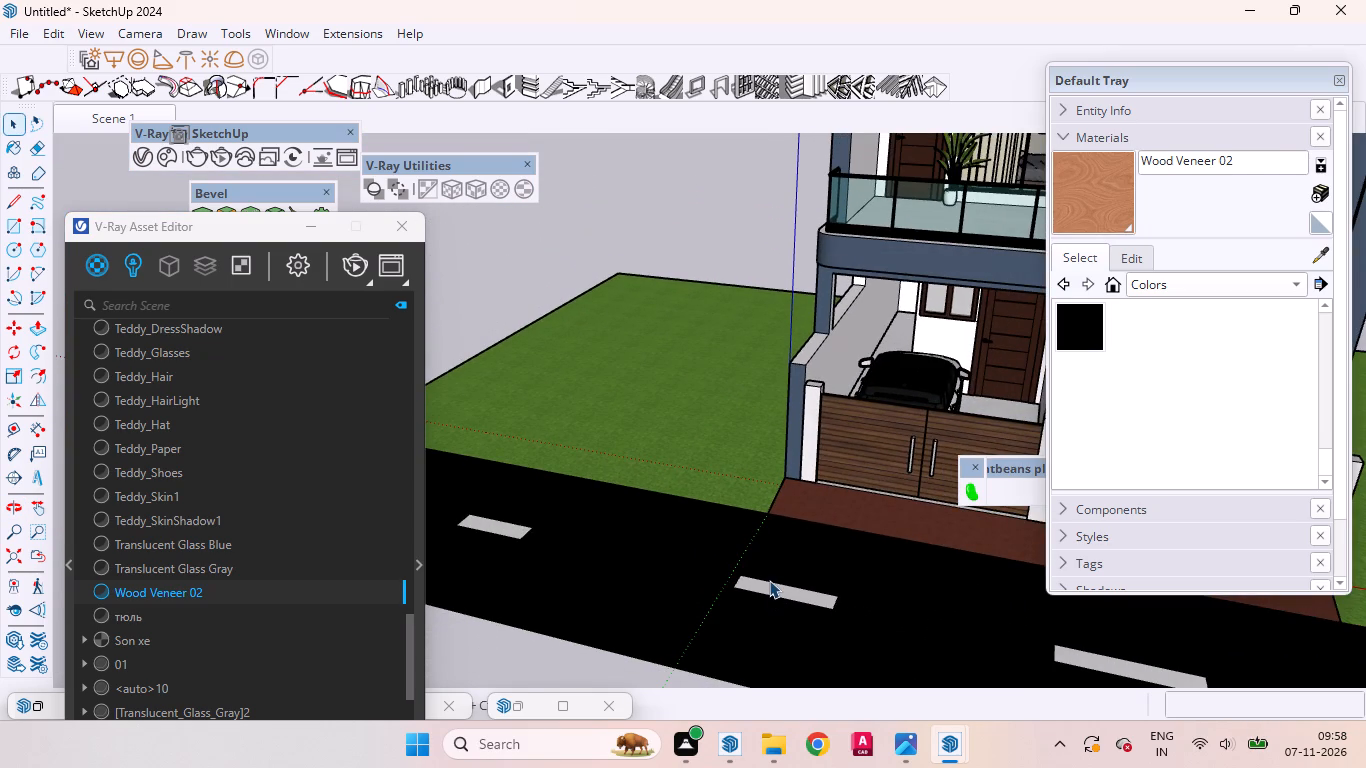
pyautogui.scroll(-4, 769, 580)
pyautogui.scroll(1, 769, 580)
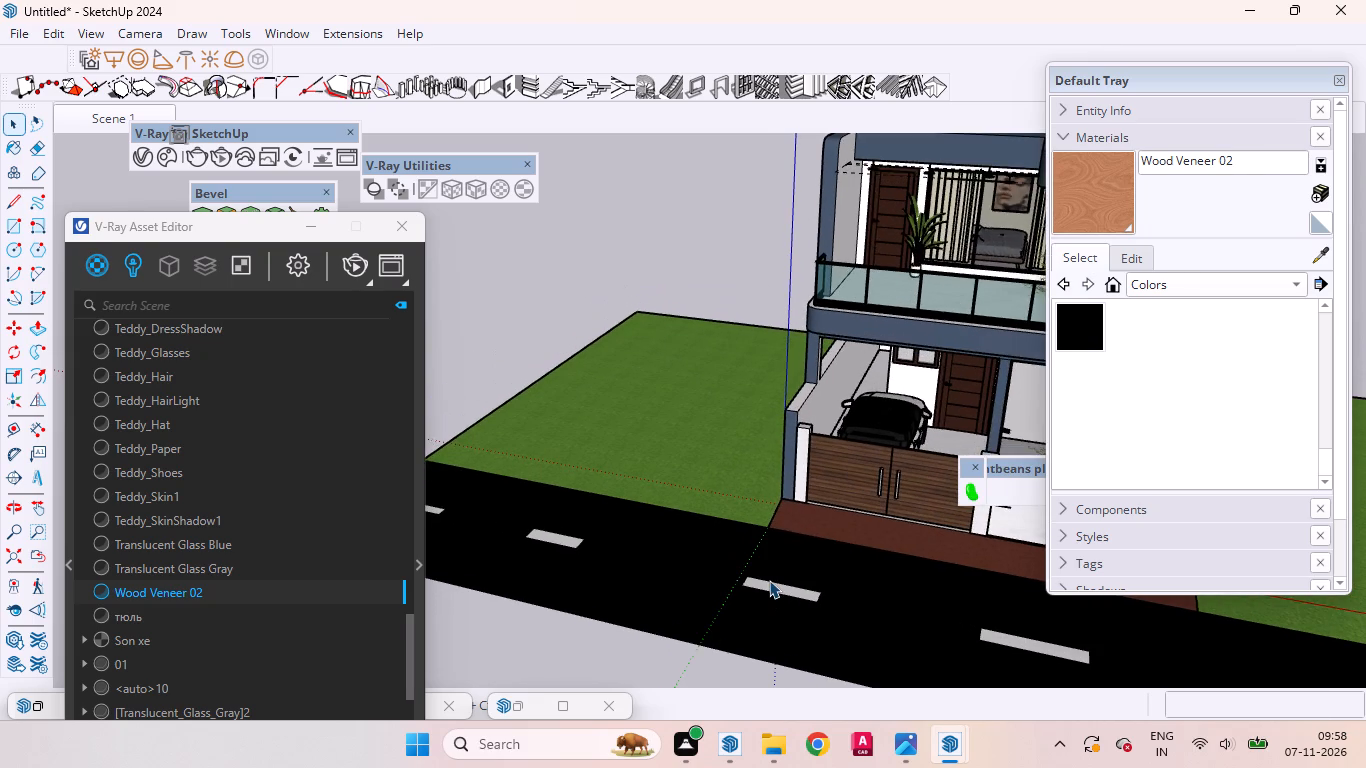
pyautogui.scroll(4, 769, 580)
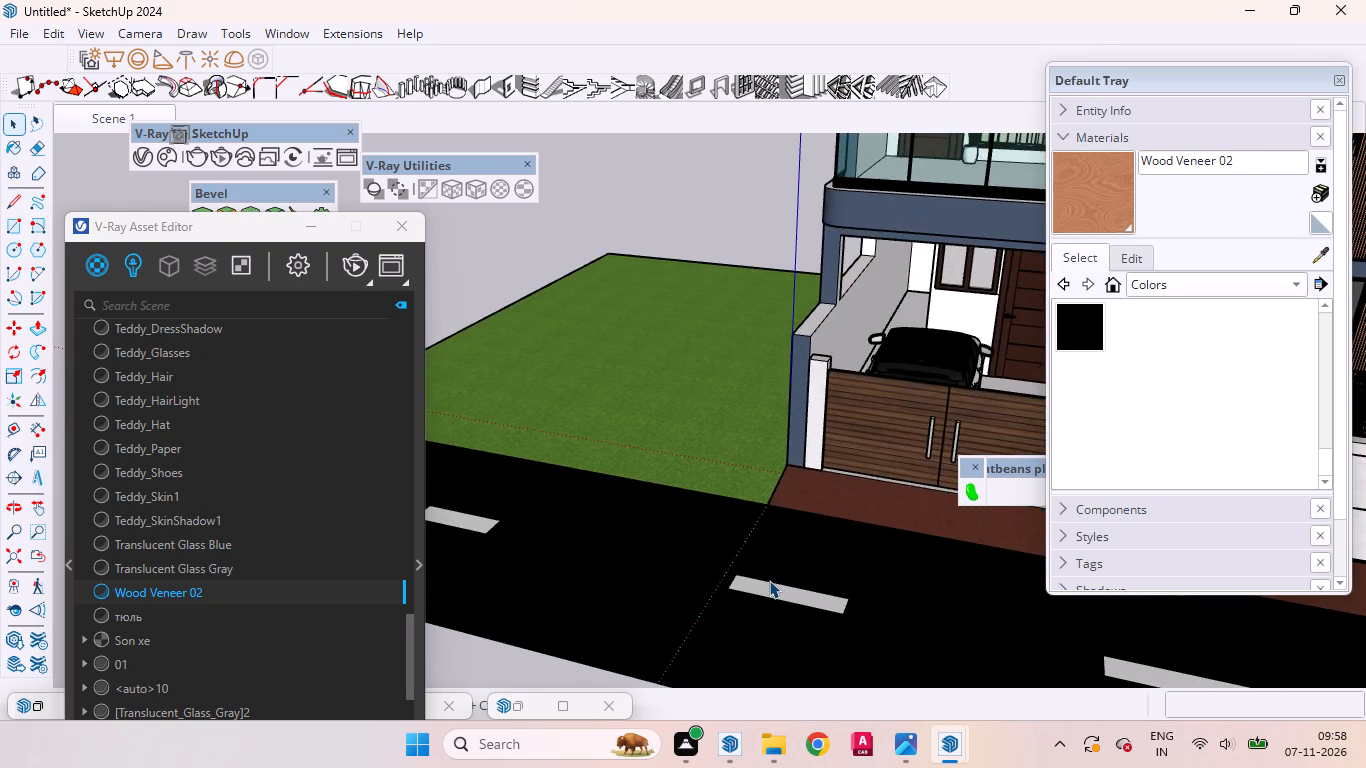
pyautogui.scroll(-8, 769, 580)
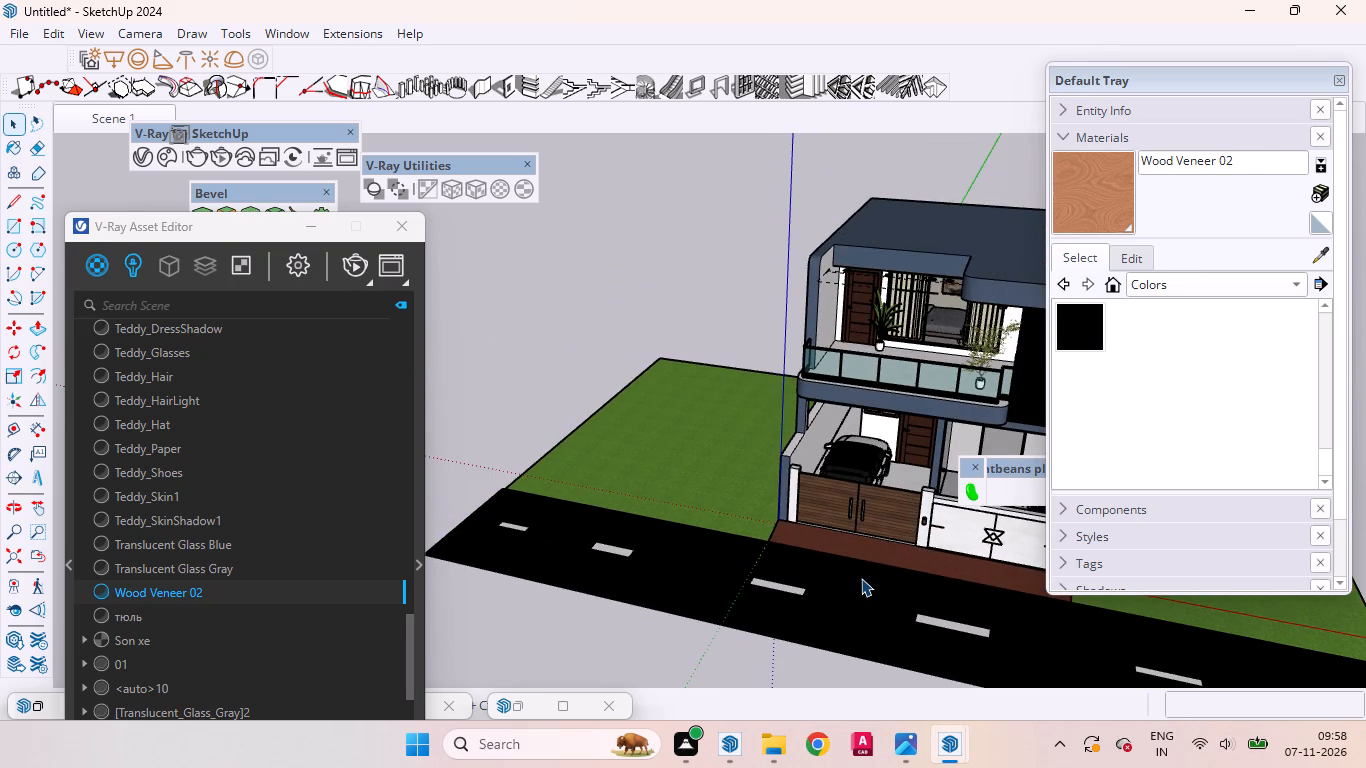
pyautogui.moveTo(860, 577); pyautogui.dragTo(827, 583, button='middle')
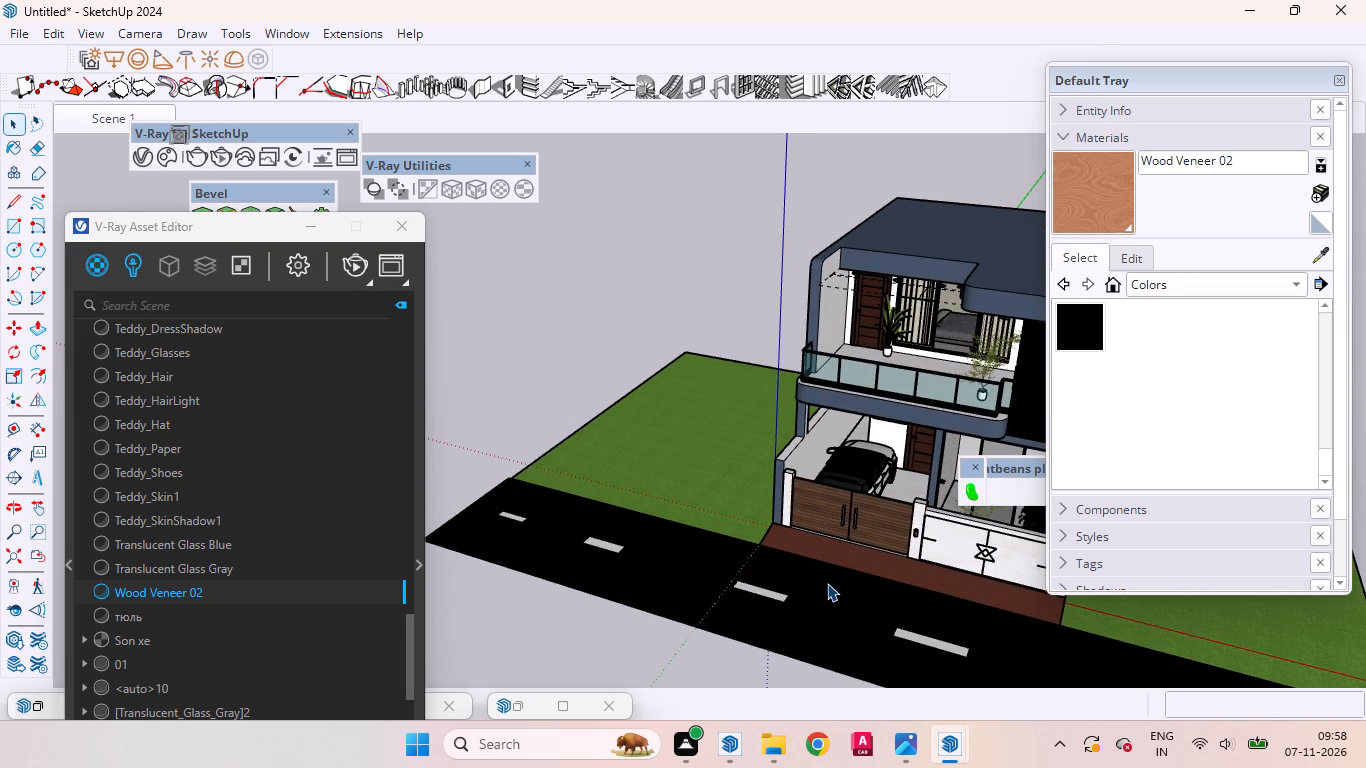
pyautogui.scroll(2, 827, 583)
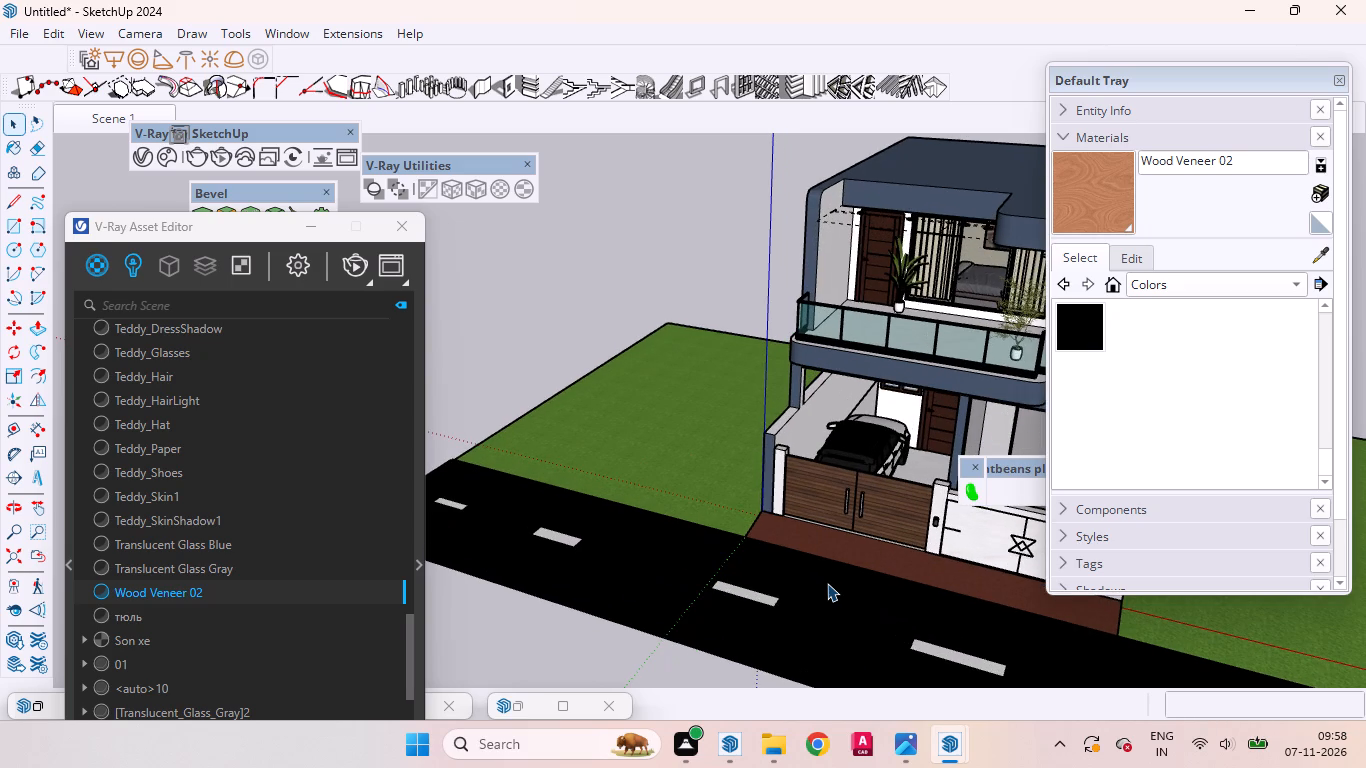
pyautogui.scroll(1, 827, 583)
pyautogui.scroll(-2, 827, 583)
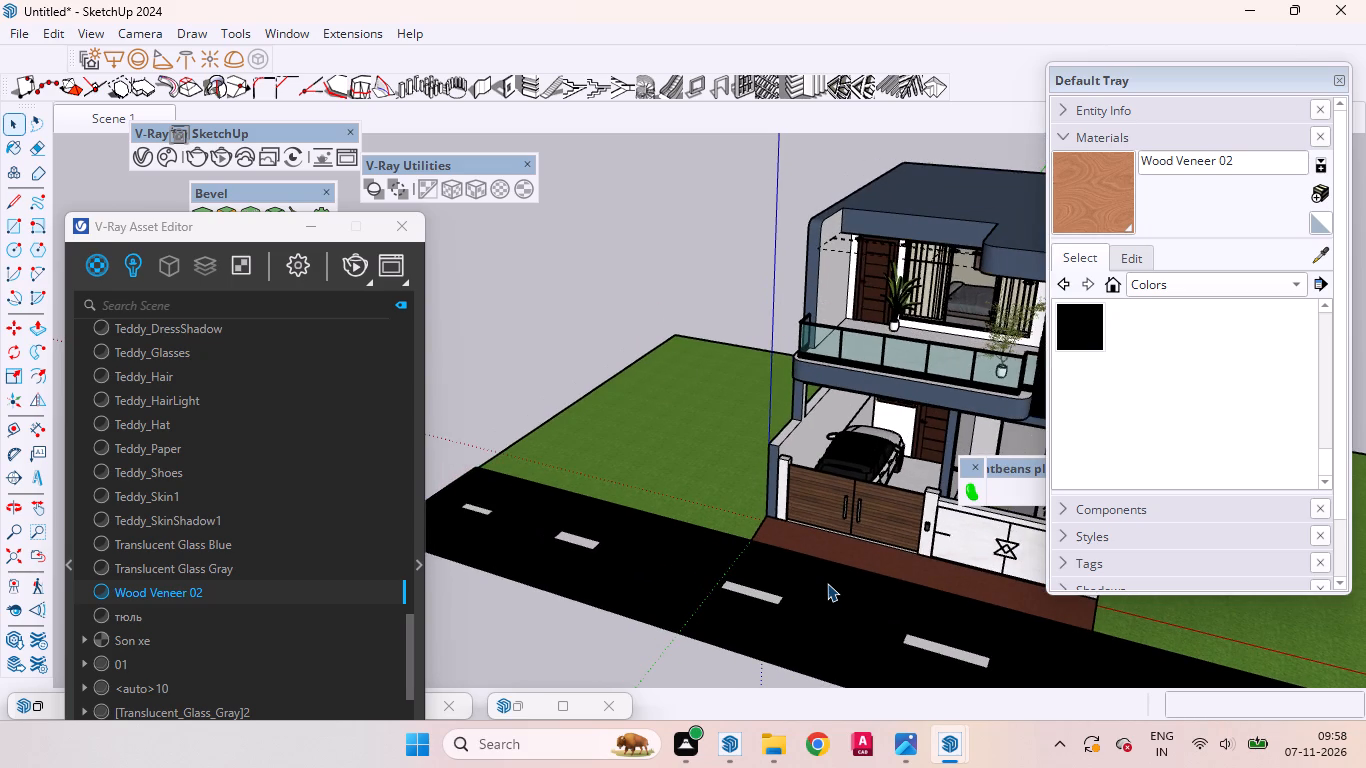
# Inspect the wooden double gate up close, including its handles, bottom edge and the tiled ramp in front.
pyautogui.scroll(15, 827, 583)
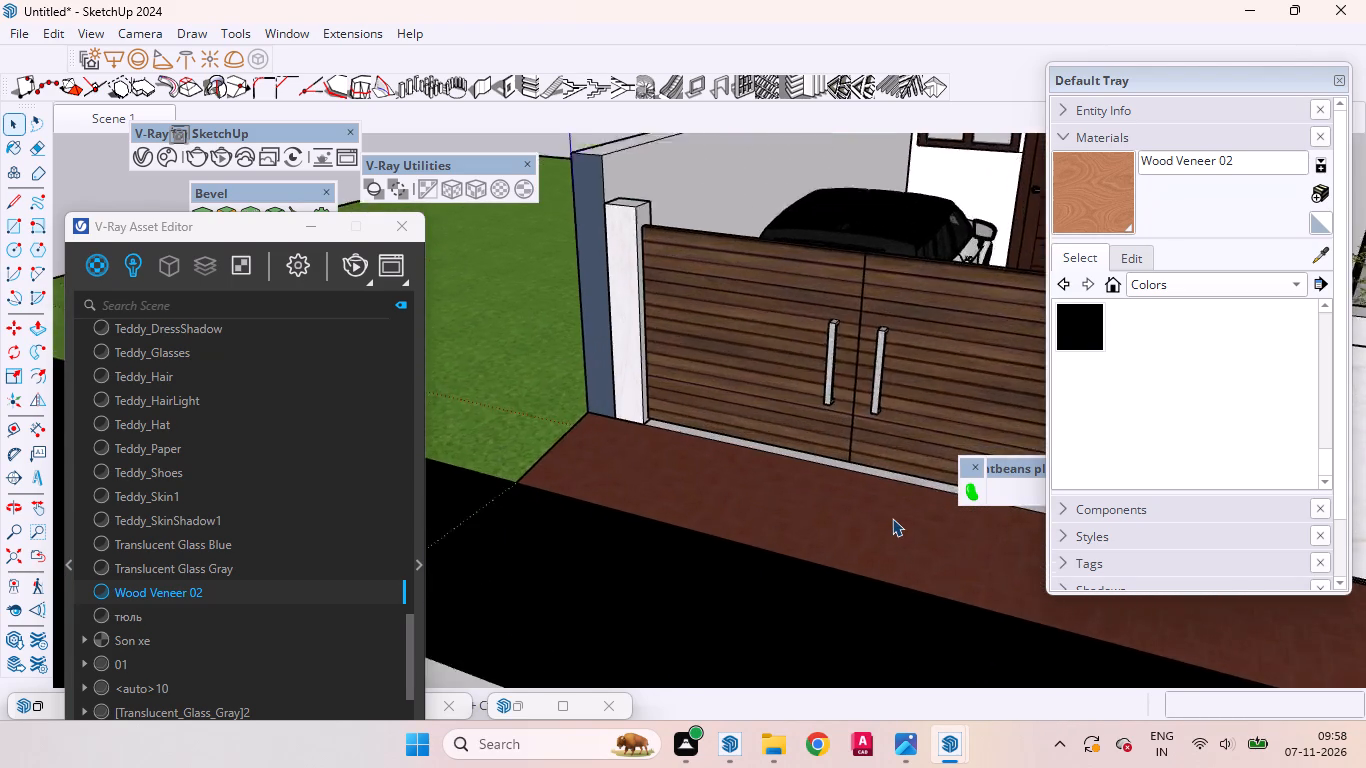
pyautogui.scroll(8, 892, 518)
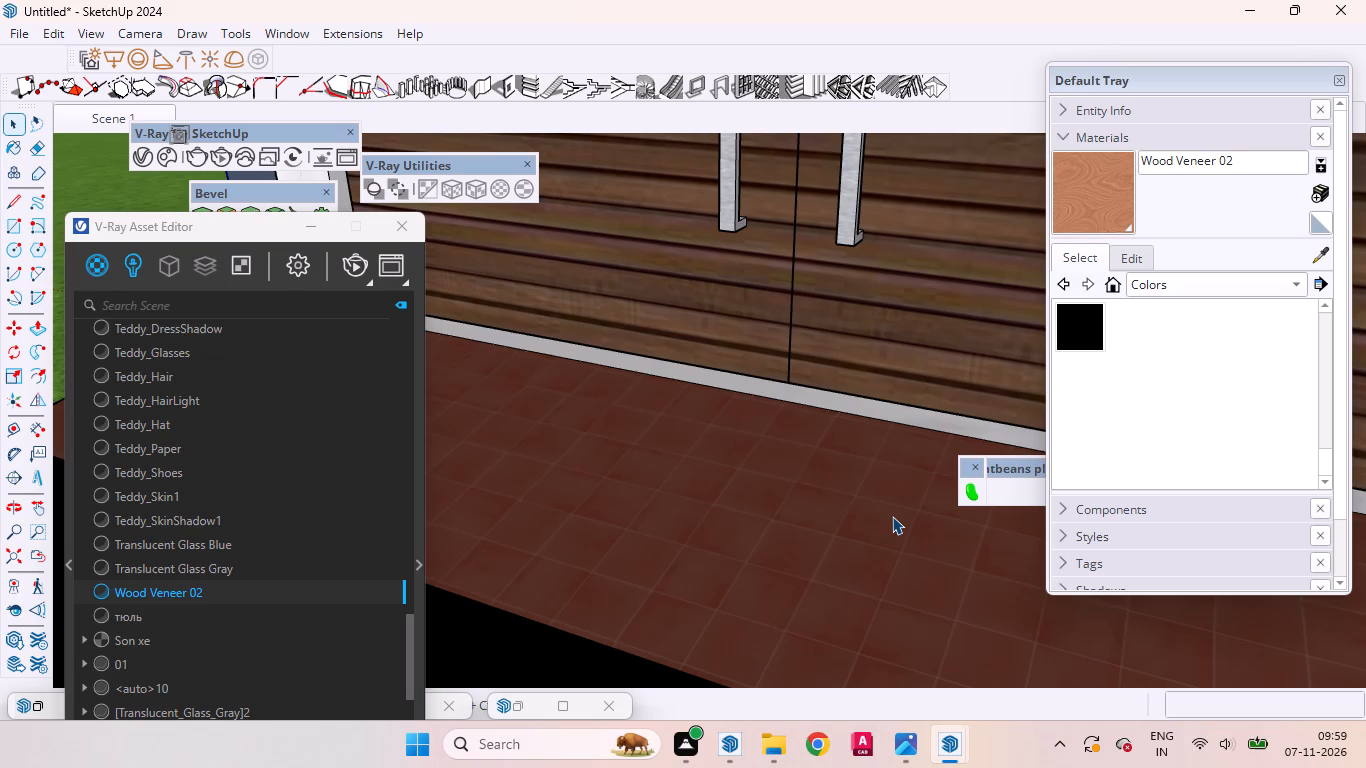
pyautogui.scroll(1, 892, 516)
pyautogui.scroll(-3, 892, 516)
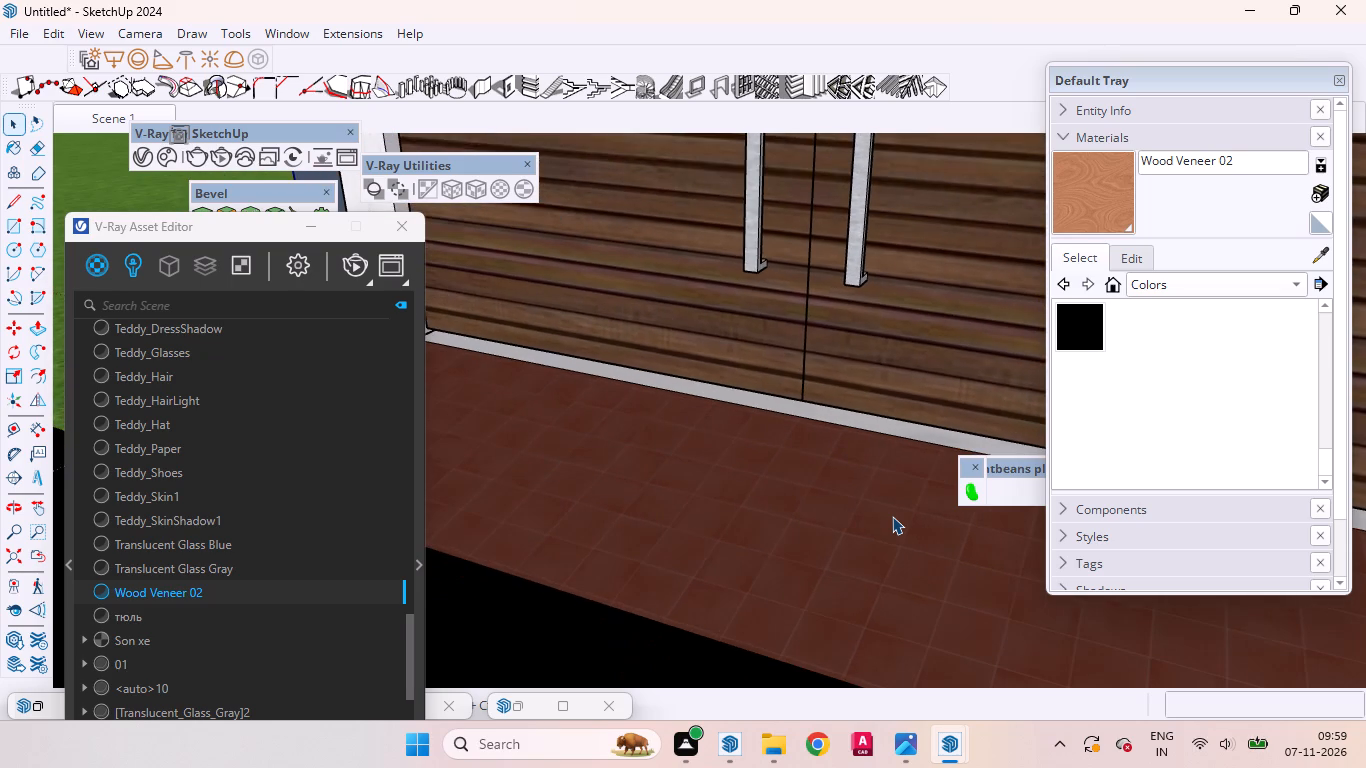
pyautogui.scroll(-17, 892, 516)
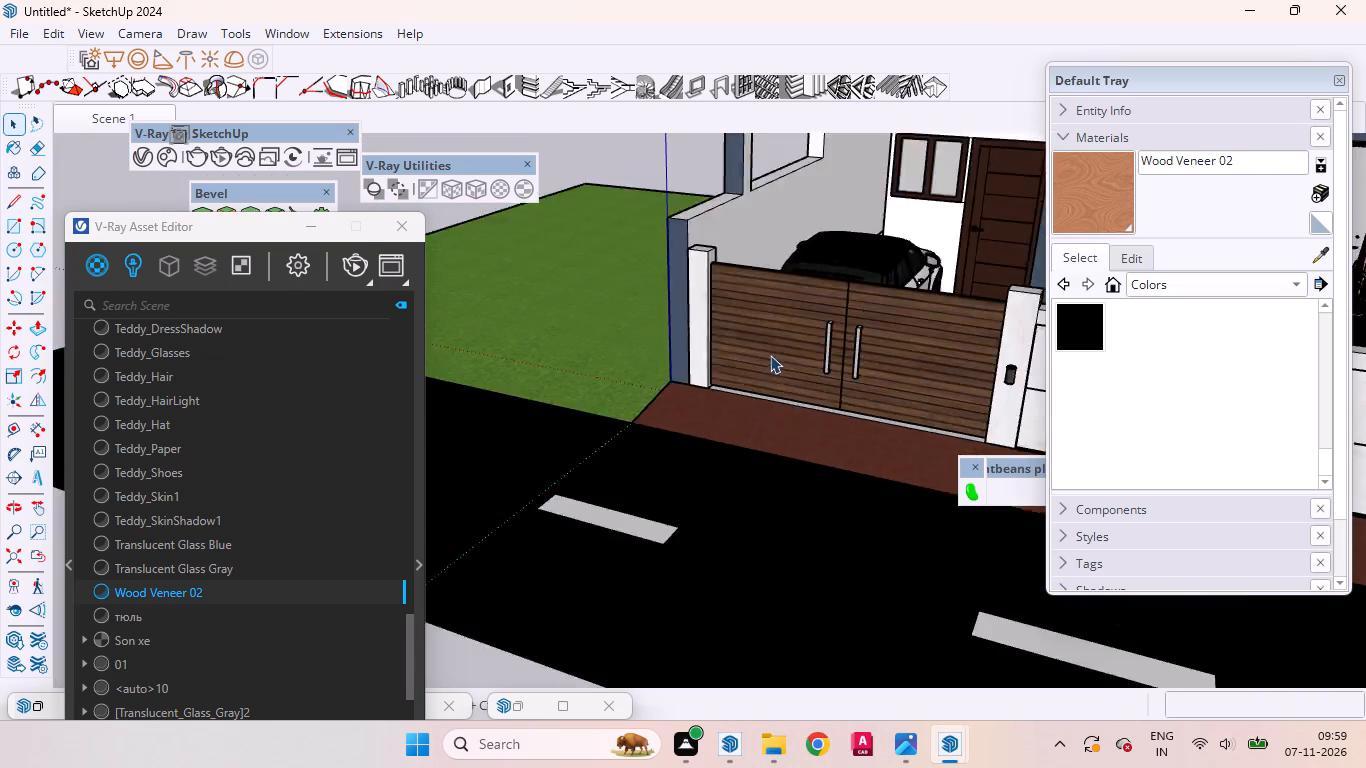
# Review the whole house from a distance, followed by the front facade with its balcony and ground-floor glazing.
pyautogui.scroll(-15, 770, 355)
pyautogui.scroll(1, 782, 372)
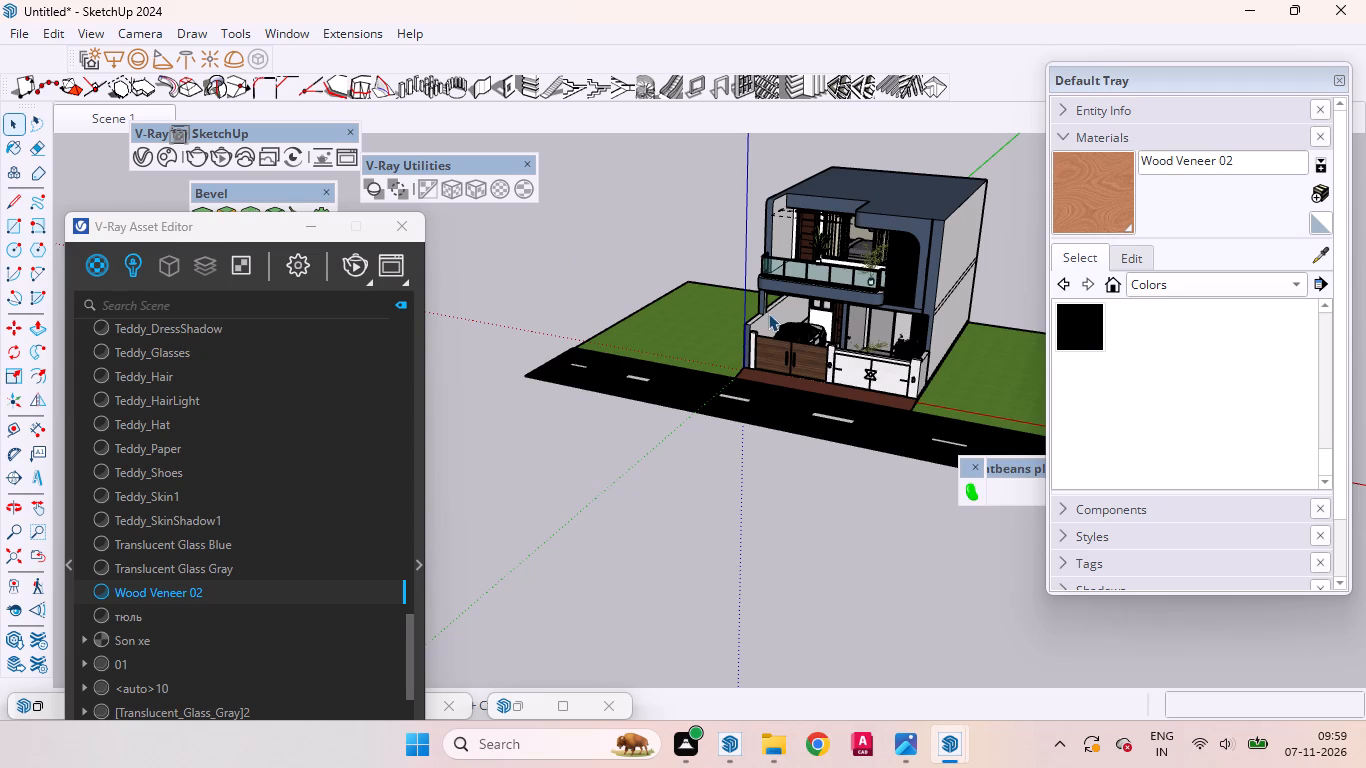
pyautogui.scroll(4, 768, 314)
pyautogui.moveTo(785, 334); pyautogui.dragTo(879, 240, button='middle')
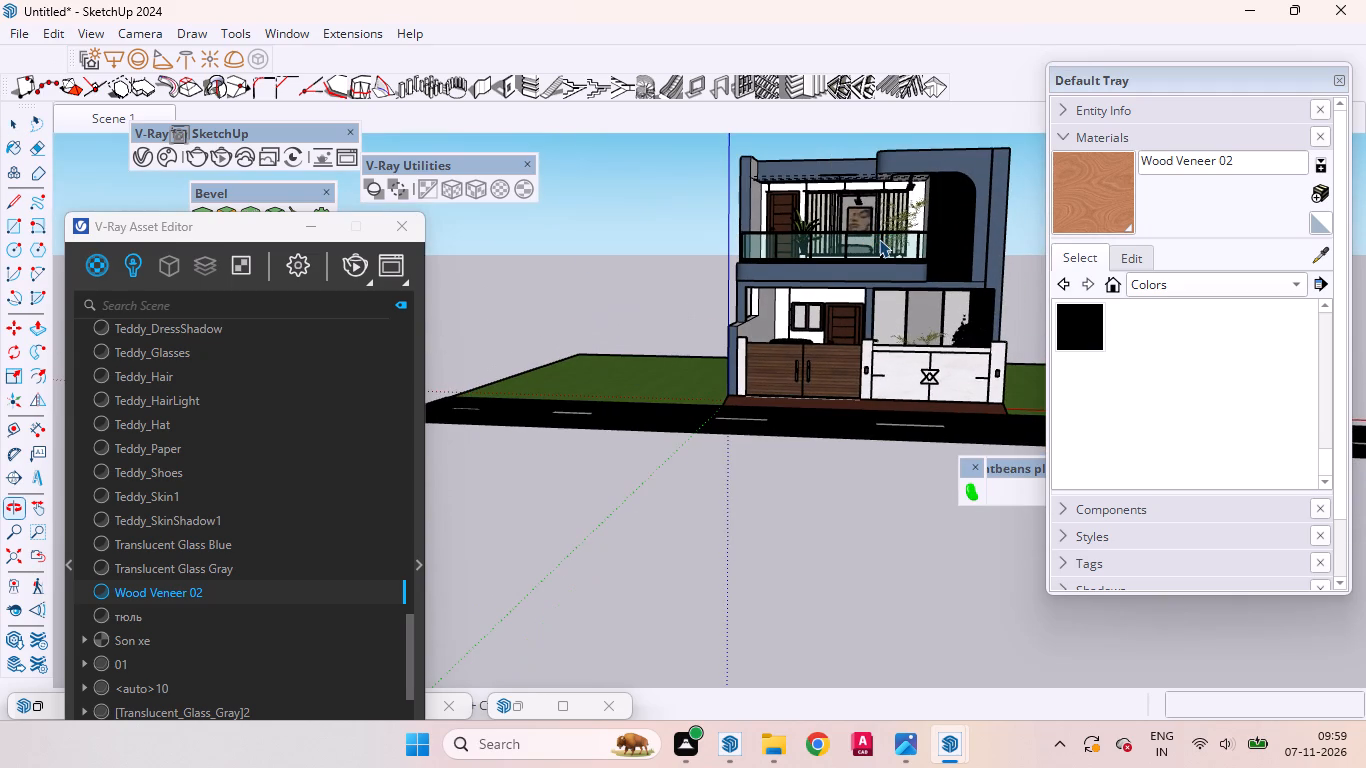
pyautogui.scroll(2, 888, 139)
pyautogui.scroll(-1, 892, 146)
pyautogui.scroll(2, 893, 147)
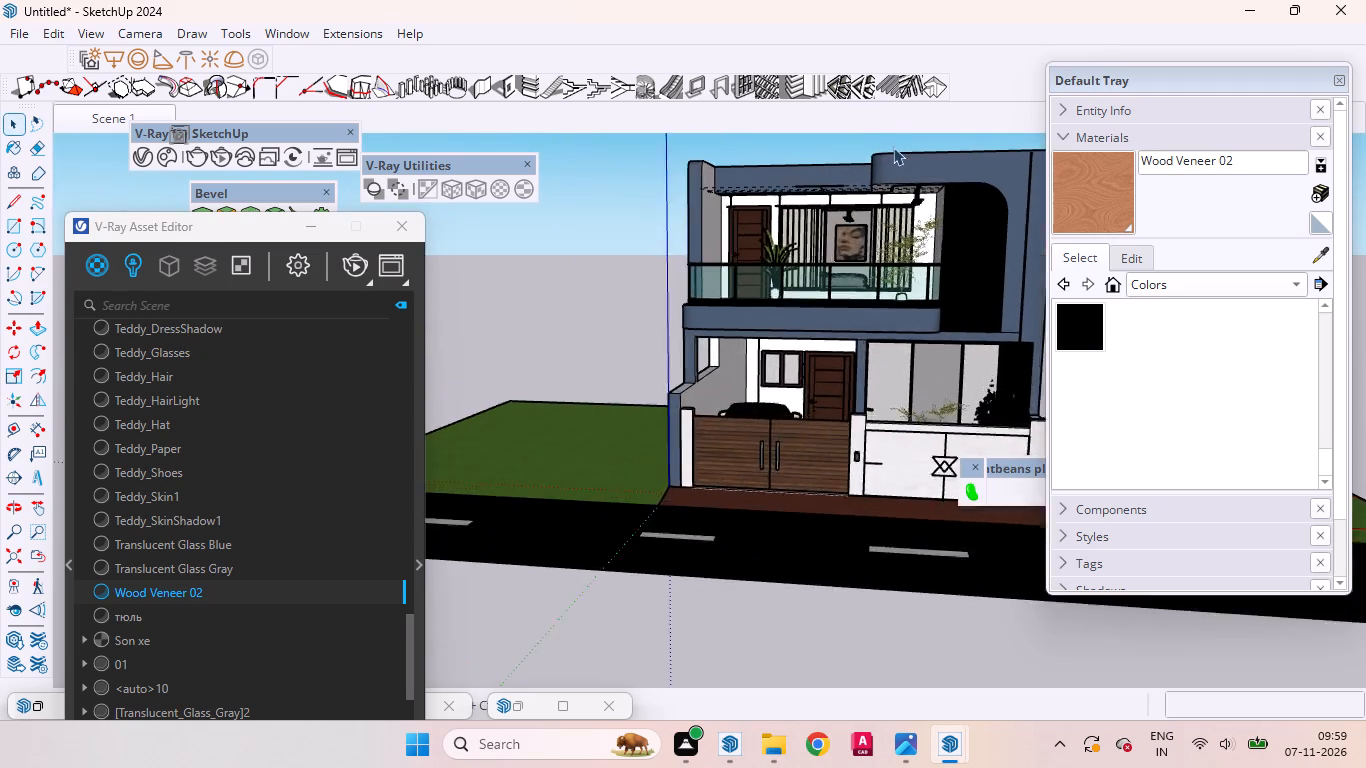
pyautogui.scroll(6, 893, 147)
pyautogui.scroll(-5, 784, 267)
pyautogui.scroll(5, 860, 343)
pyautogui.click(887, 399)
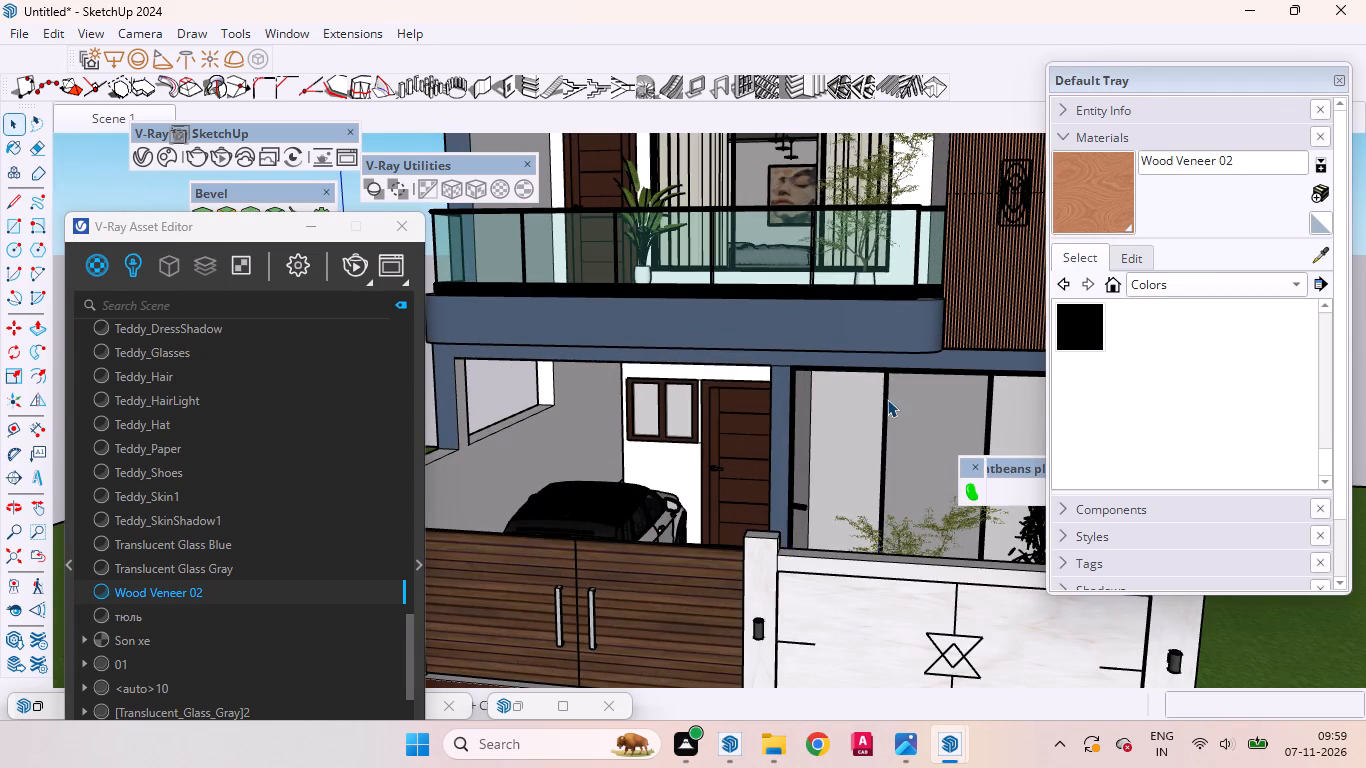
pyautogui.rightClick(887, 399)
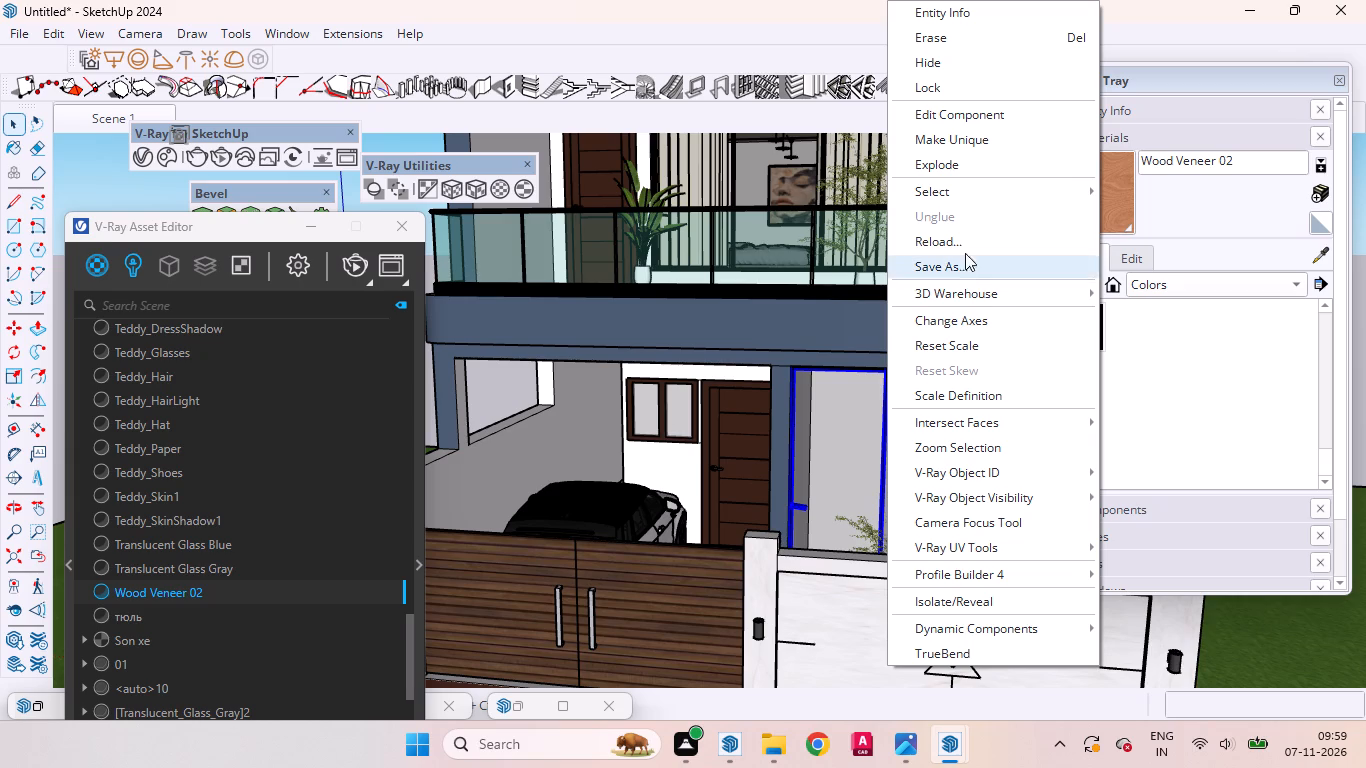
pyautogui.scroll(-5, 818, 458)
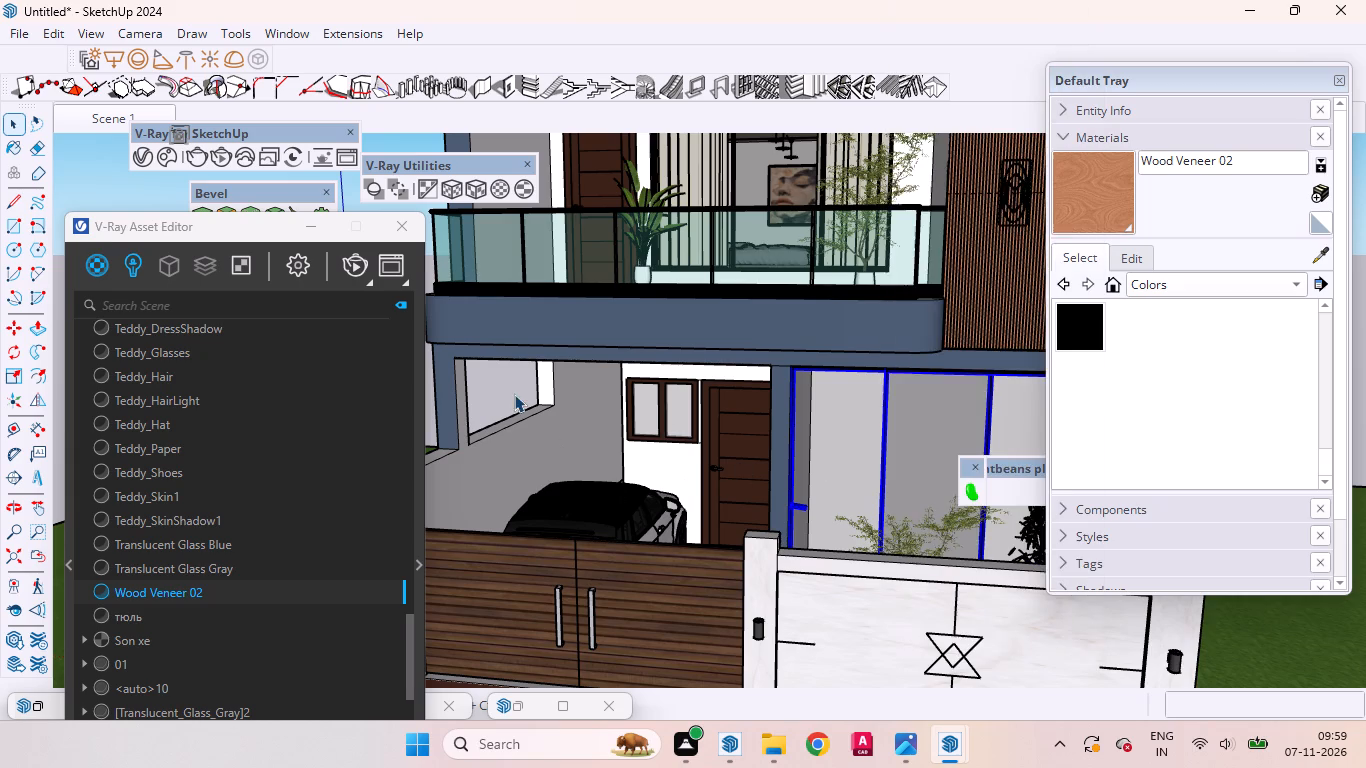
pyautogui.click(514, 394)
# Examine the front facade from above and from low angles, including the balcony floor, car porch and louvred ceiling.
pyautogui.scroll(-1, 794, 431)
pyautogui.scroll(1, 795, 431)
pyautogui.scroll(-11, 795, 431)
pyautogui.scroll(7, 779, 438)
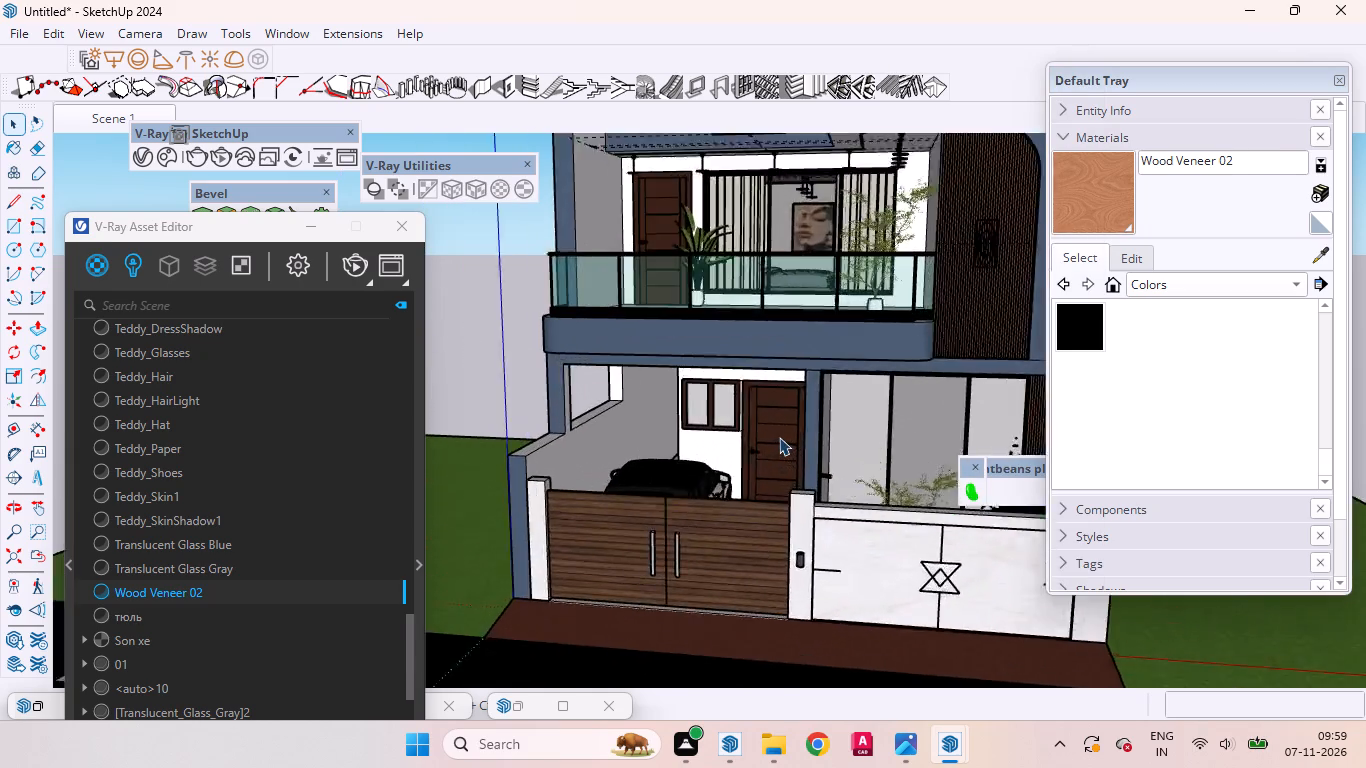
pyautogui.scroll(1, 779, 437)
pyautogui.scroll(-7, 820, 421)
pyautogui.moveTo(890, 437); pyautogui.dragTo(997, 386, button='middle')
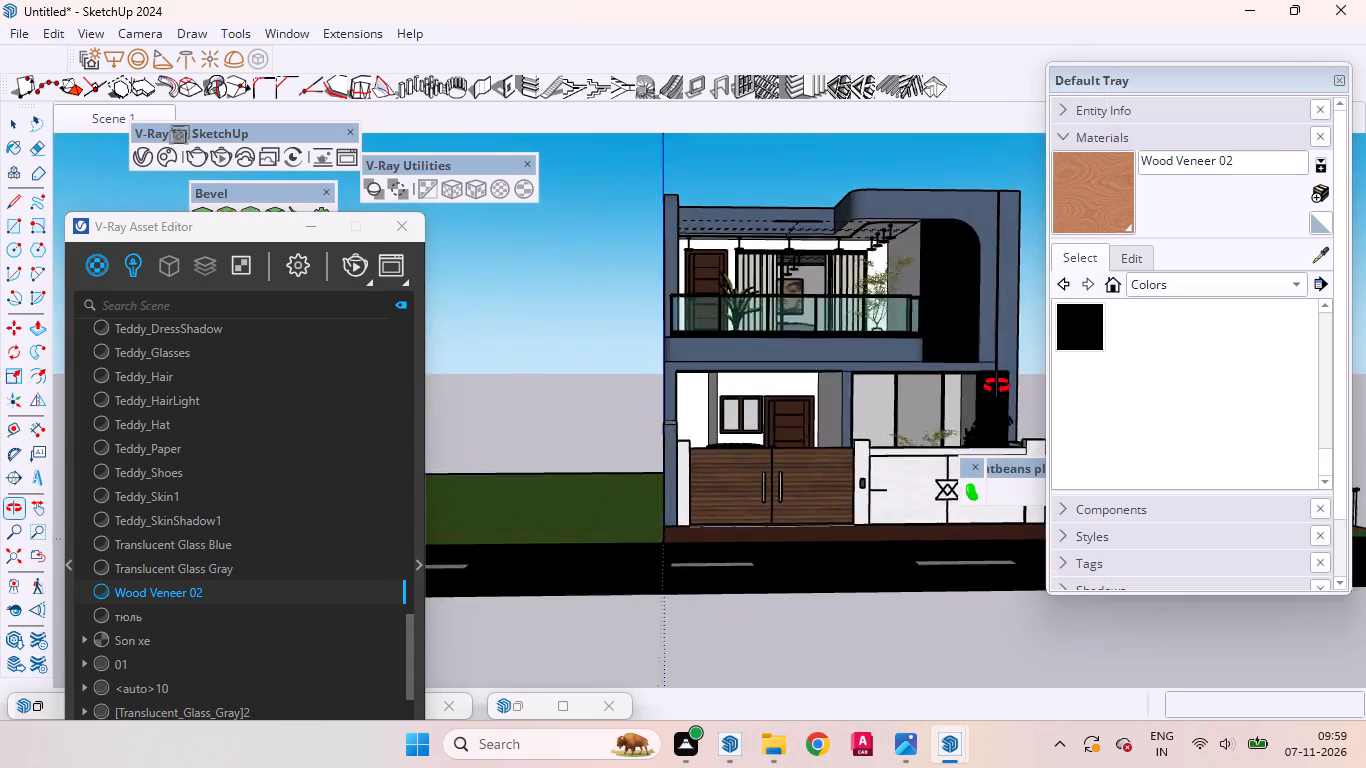
pyautogui.moveTo(997, 386); pyautogui.dragTo(945, 599, button='middle')
pyautogui.scroll(5, 858, 365)
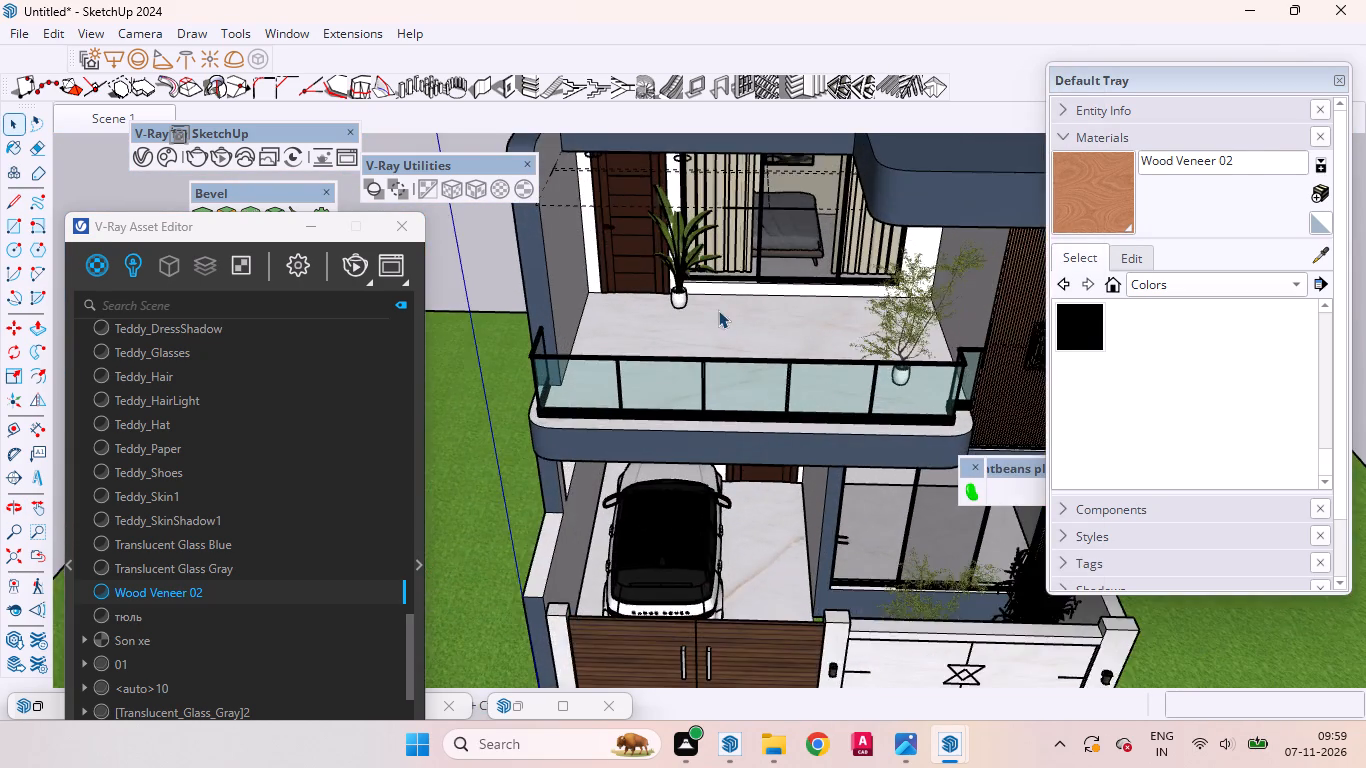
pyautogui.scroll(-5, 721, 309)
pyautogui.scroll(4, 784, 449)
pyautogui.moveTo(725, 466); pyautogui.dragTo(758, 298, button='middle')
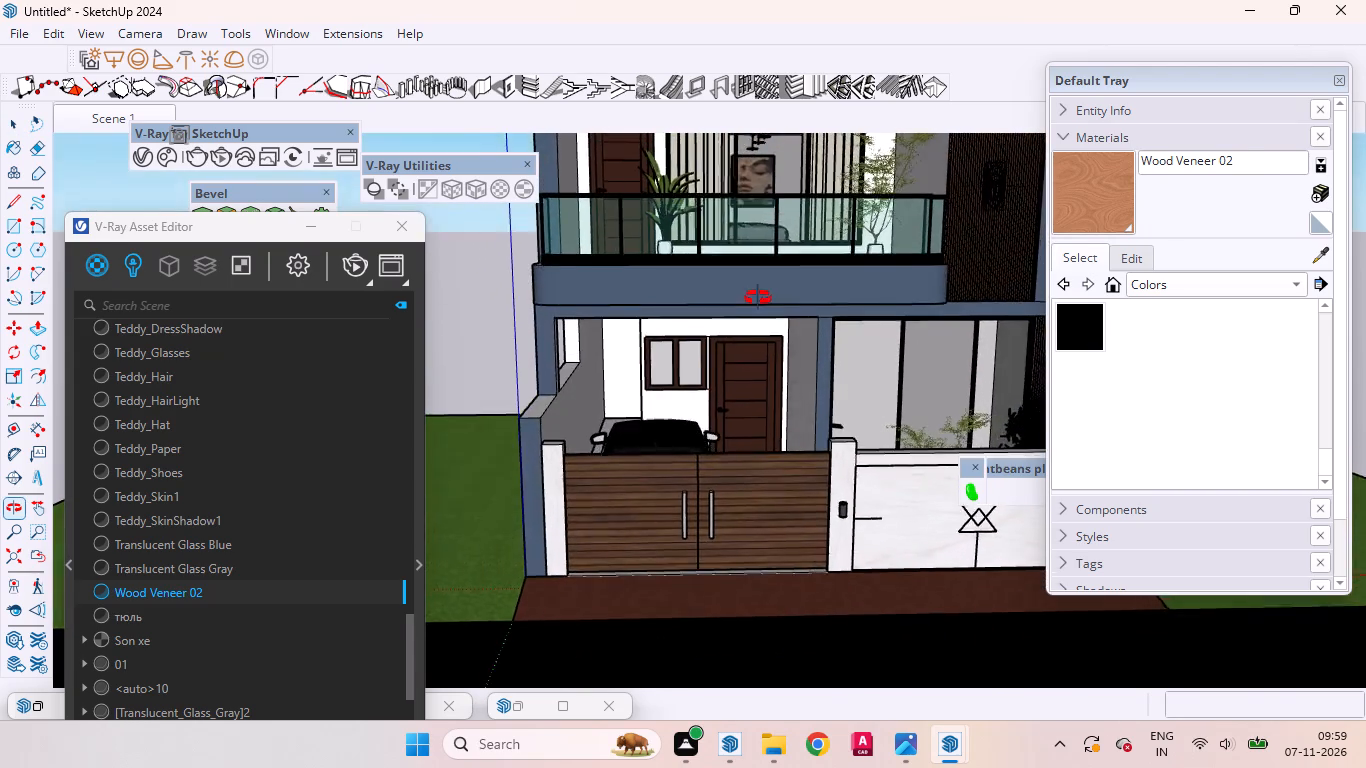
pyautogui.moveTo(758, 298); pyautogui.dragTo(761, 294, button='middle')
pyautogui.scroll(6, 733, 369)
pyautogui.scroll(-2, 733, 369)
pyautogui.scroll(2, 733, 369)
pyautogui.scroll(-5, 761, 431)
pyautogui.moveTo(768, 340); pyautogui.dragTo(793, 176, button='middle')
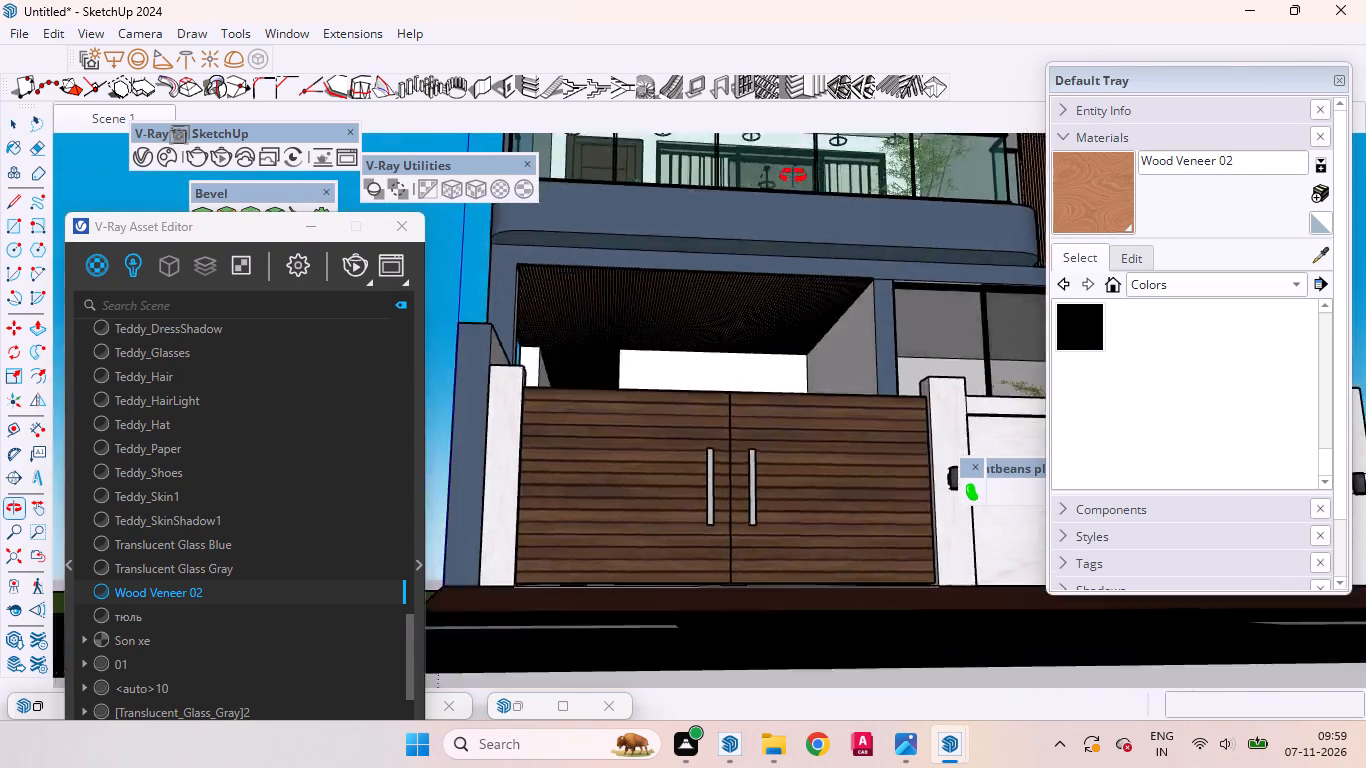
pyautogui.moveTo(793, 176); pyautogui.dragTo(773, 330, button='middle')
pyautogui.scroll(2, 768, 344)
pyautogui.scroll(-9, 740, 428)
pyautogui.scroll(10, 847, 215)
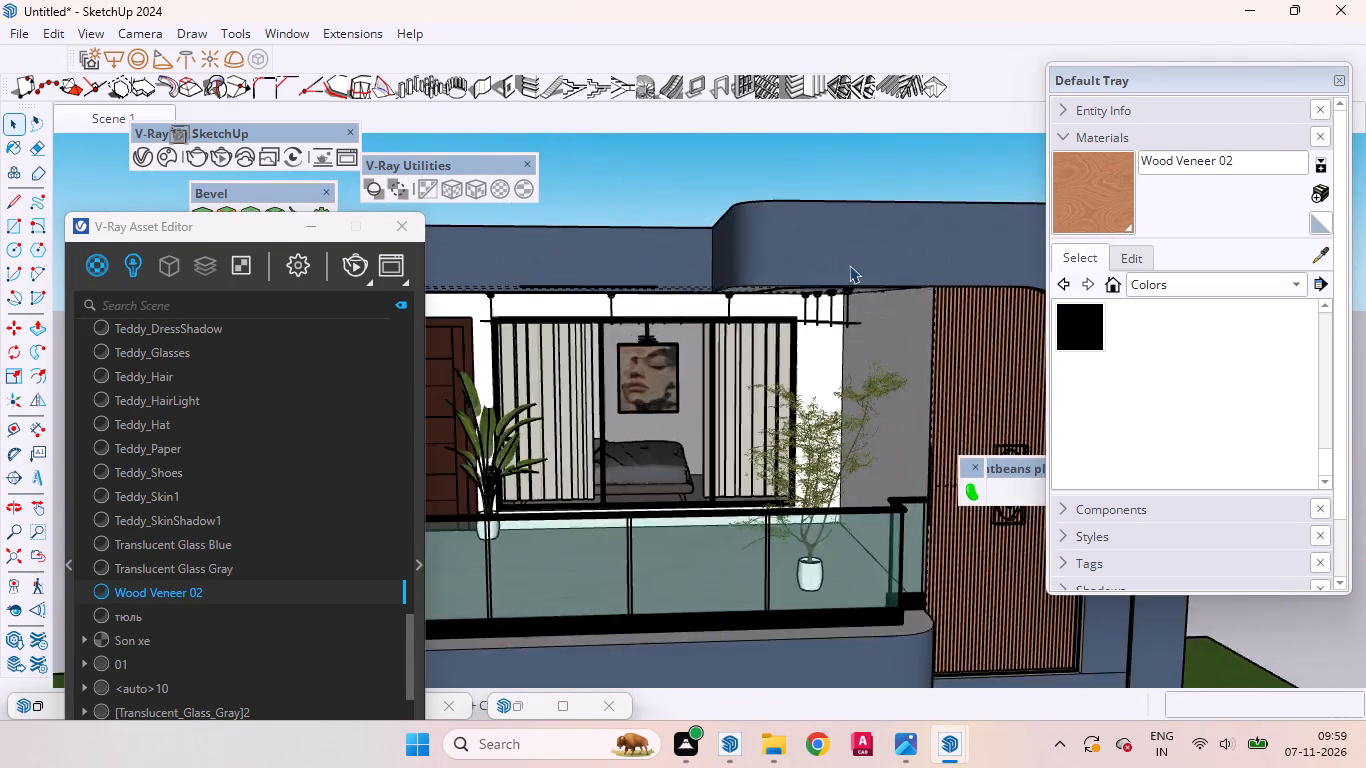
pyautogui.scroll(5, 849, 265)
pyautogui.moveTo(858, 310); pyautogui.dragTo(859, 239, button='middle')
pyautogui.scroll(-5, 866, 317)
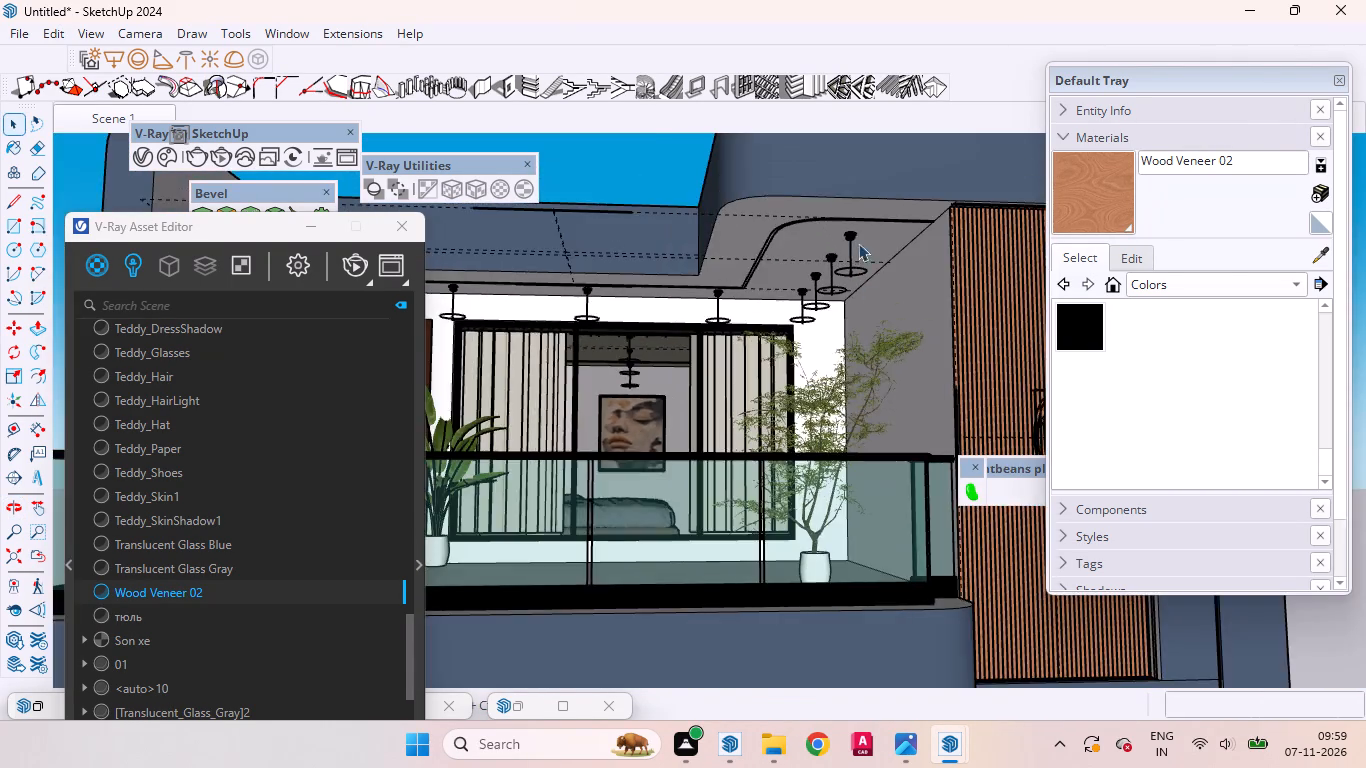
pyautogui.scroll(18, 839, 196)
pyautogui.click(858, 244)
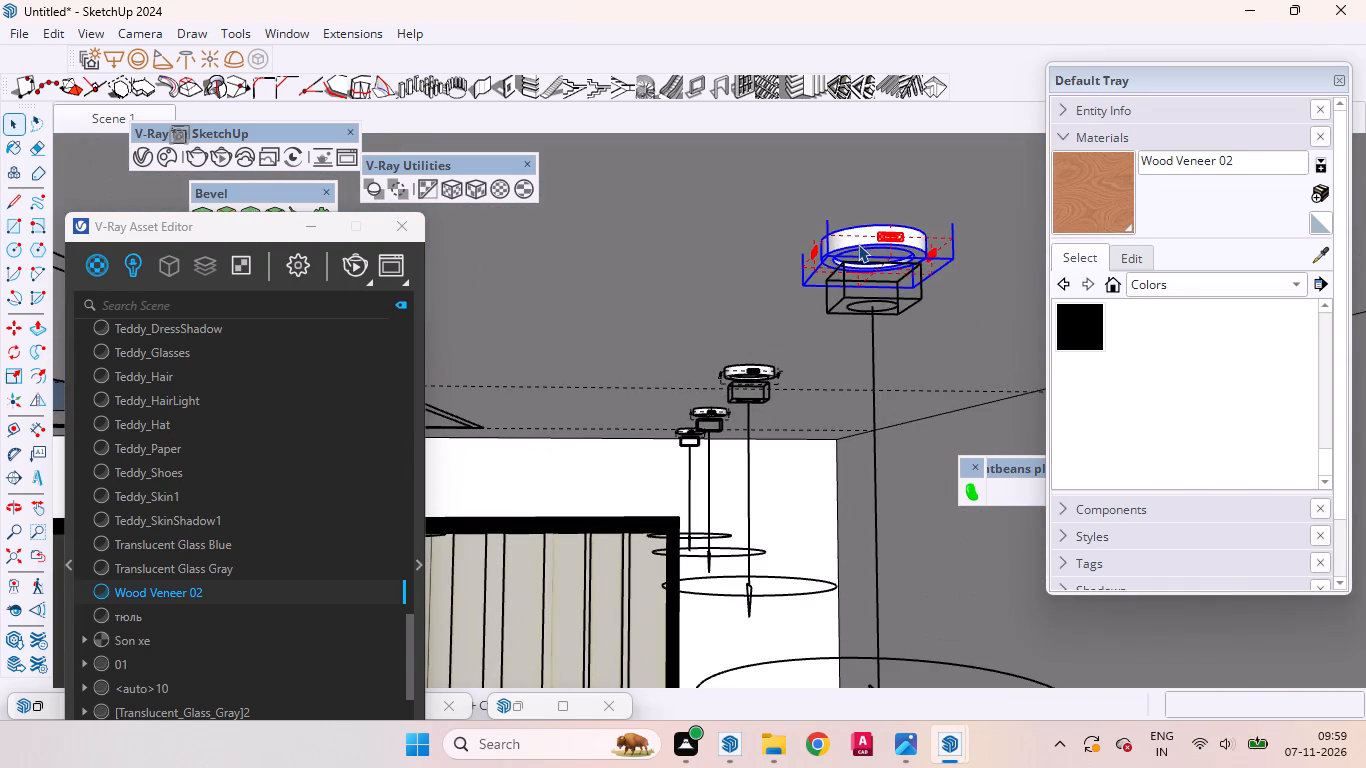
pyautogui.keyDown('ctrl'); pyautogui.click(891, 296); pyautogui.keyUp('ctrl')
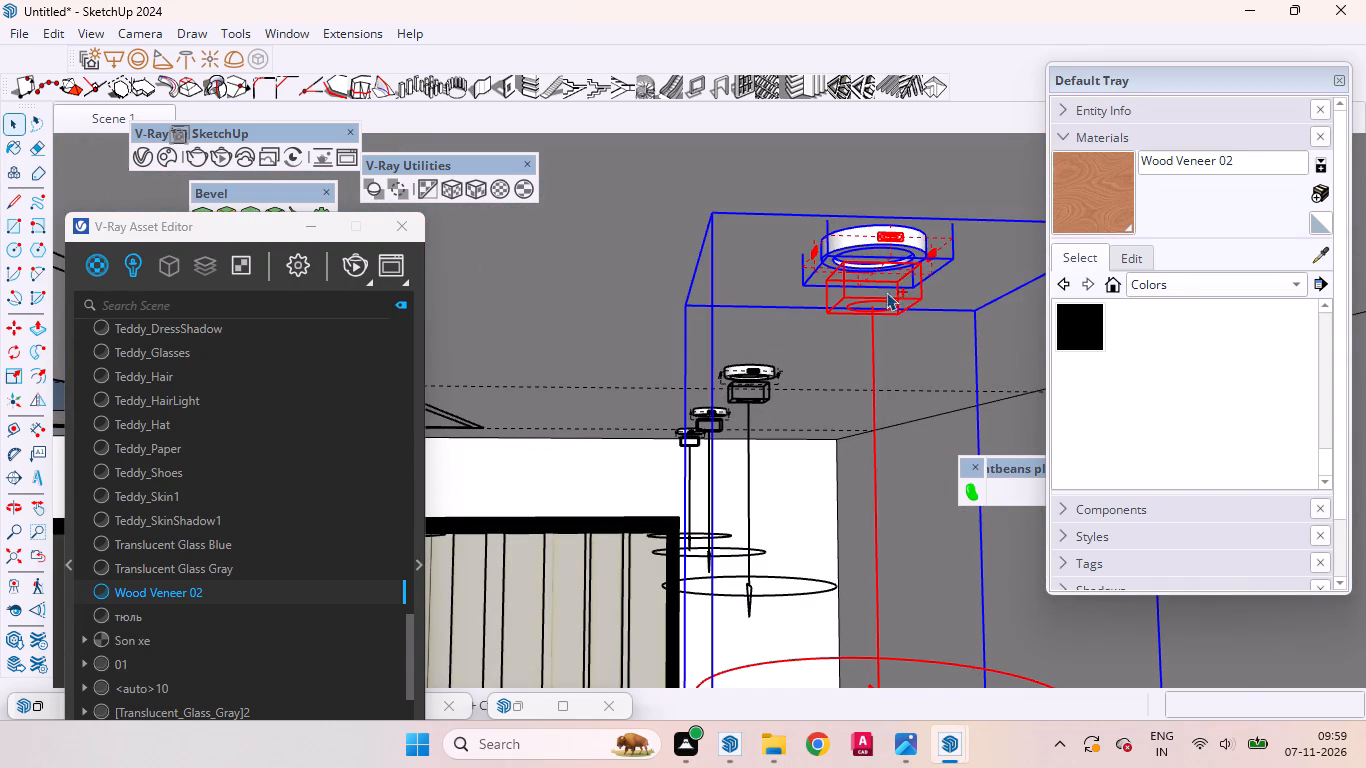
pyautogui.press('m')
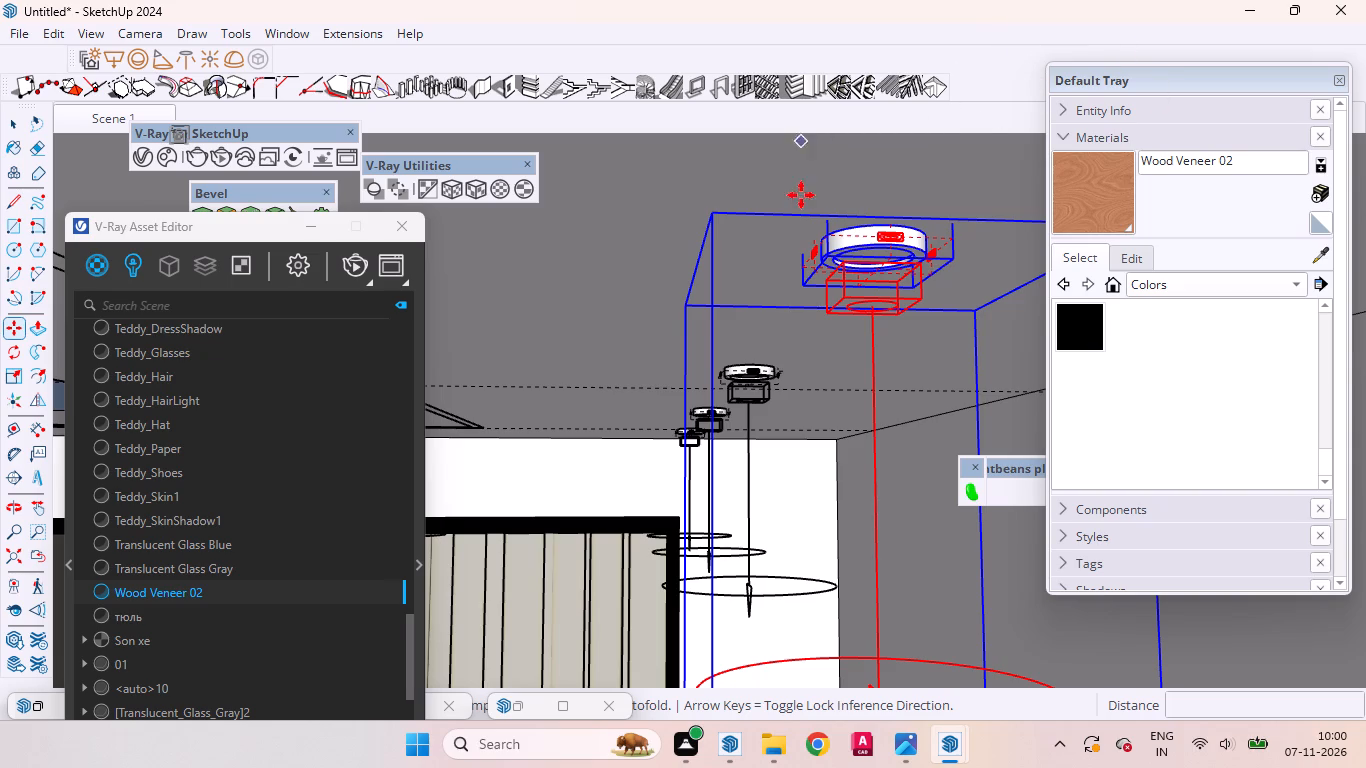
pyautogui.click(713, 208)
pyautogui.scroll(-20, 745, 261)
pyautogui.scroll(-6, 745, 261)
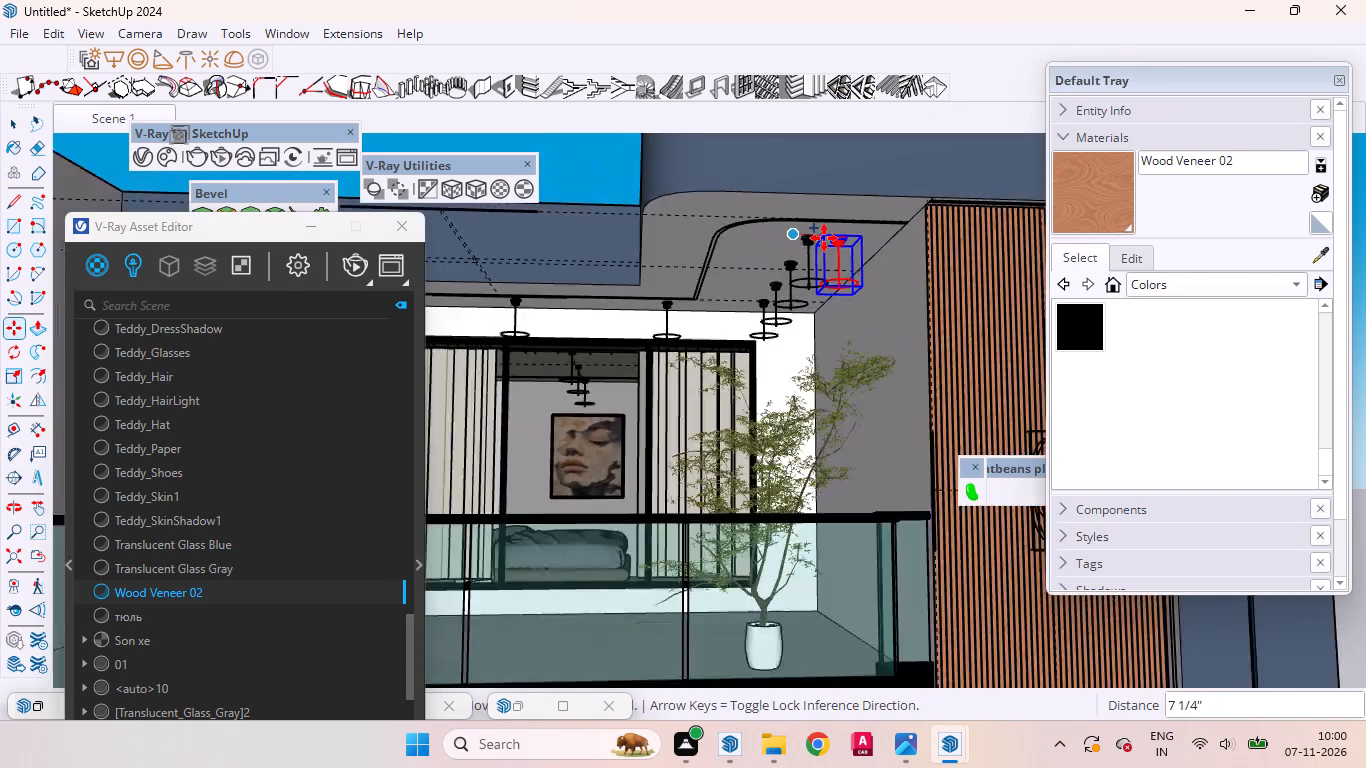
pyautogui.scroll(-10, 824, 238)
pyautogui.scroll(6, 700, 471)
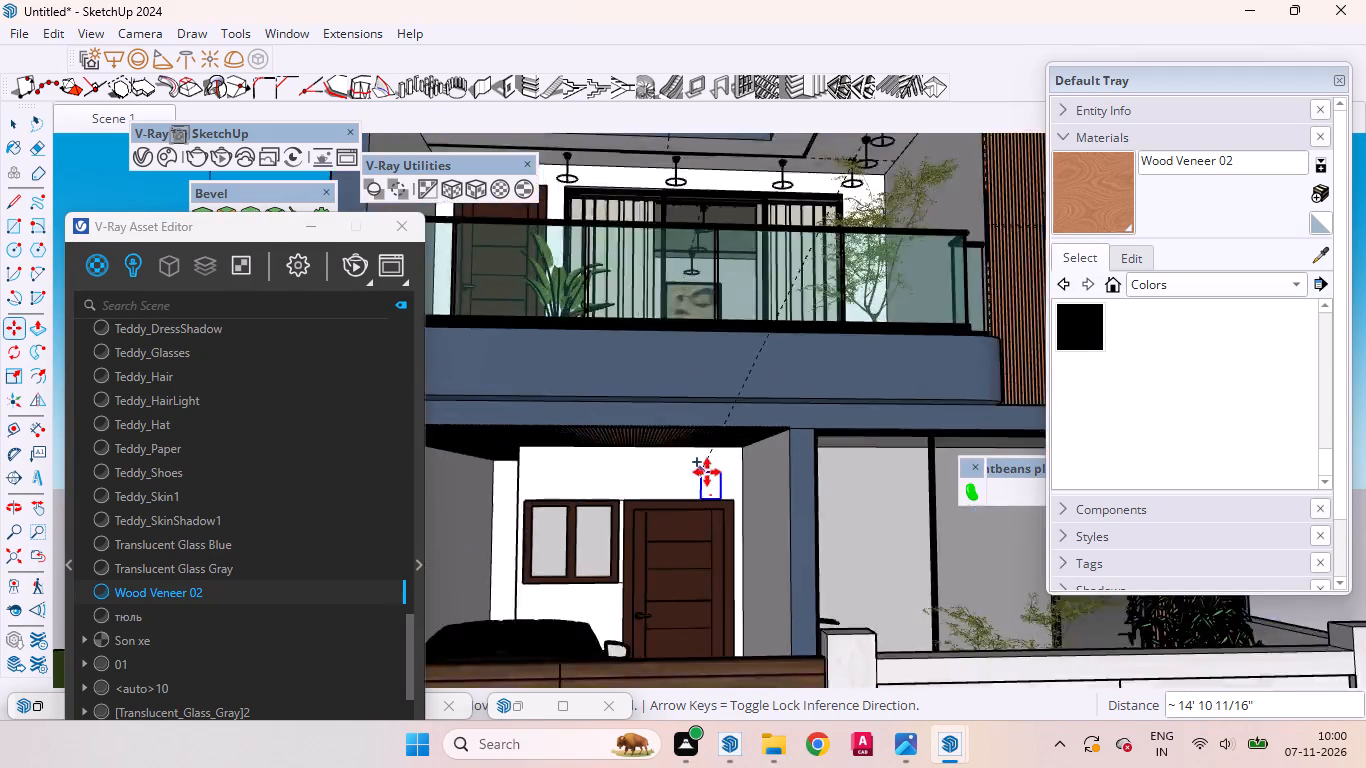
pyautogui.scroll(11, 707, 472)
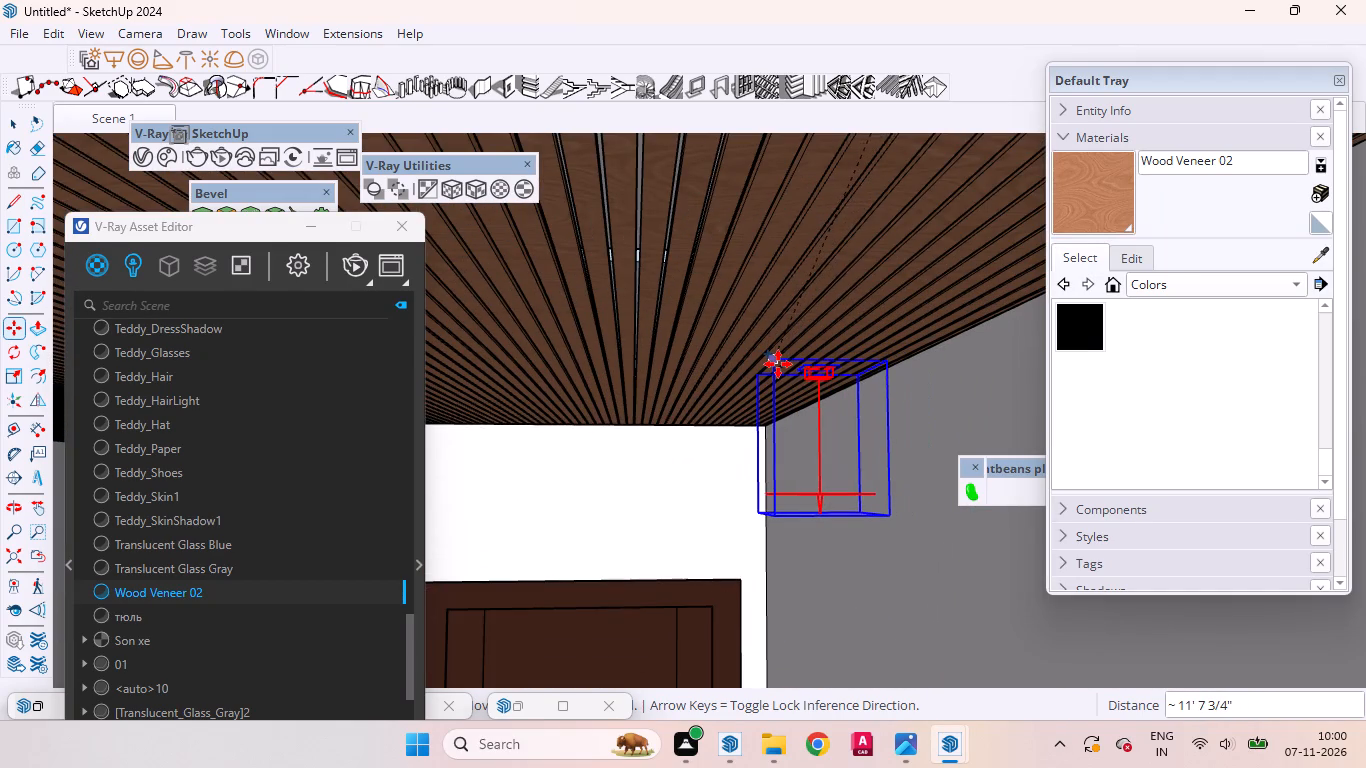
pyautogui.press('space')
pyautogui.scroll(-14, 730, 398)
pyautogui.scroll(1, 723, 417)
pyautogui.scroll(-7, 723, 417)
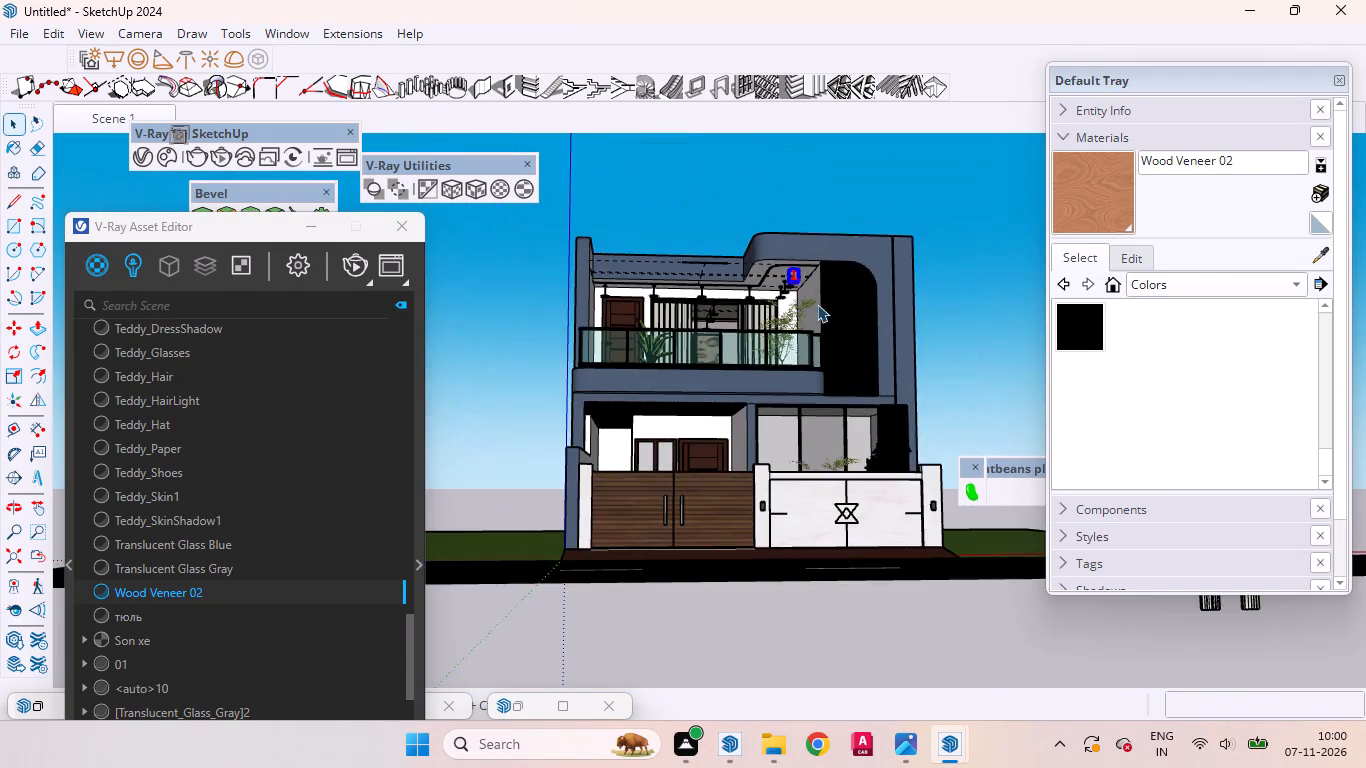
# Copy the balcony ceiling light down about 13' 6" onto the car porch's louvred ceiling, near the corner above the wooden door.
pyautogui.scroll(20, 840, 232)
pyautogui.scroll(20, 840, 232)
pyautogui.scroll(3, 840, 232)
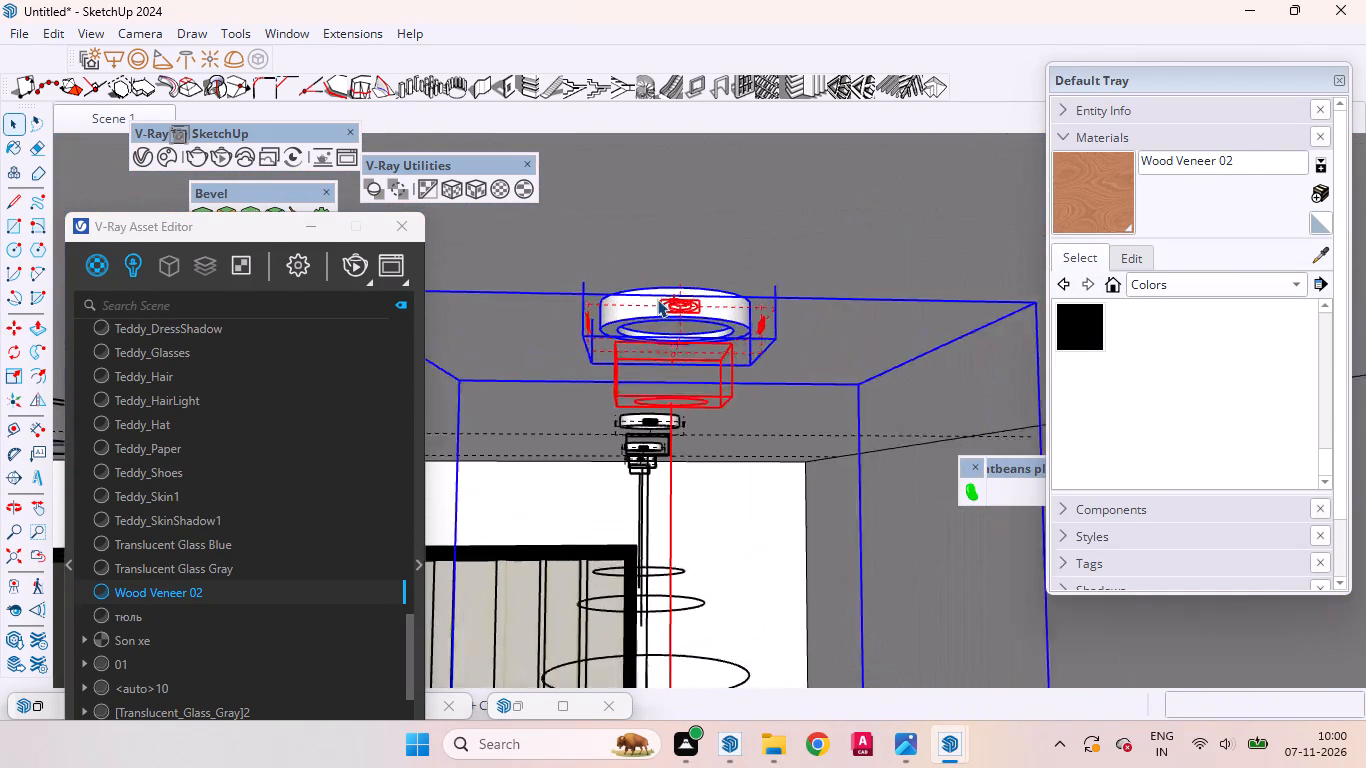
pyautogui.scroll(2, 657, 299)
pyautogui.press('m')
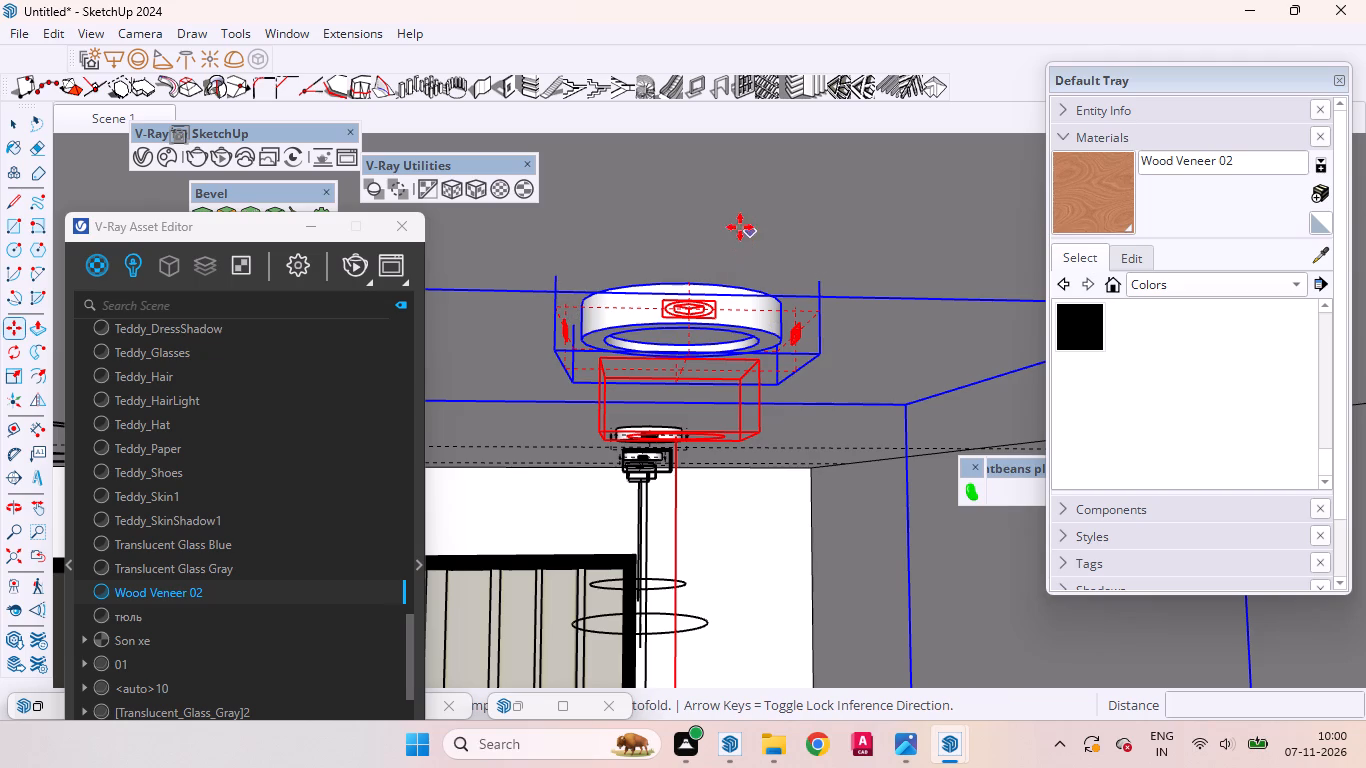
pyautogui.click(728, 216)
pyautogui.scroll(-7, 722, 337)
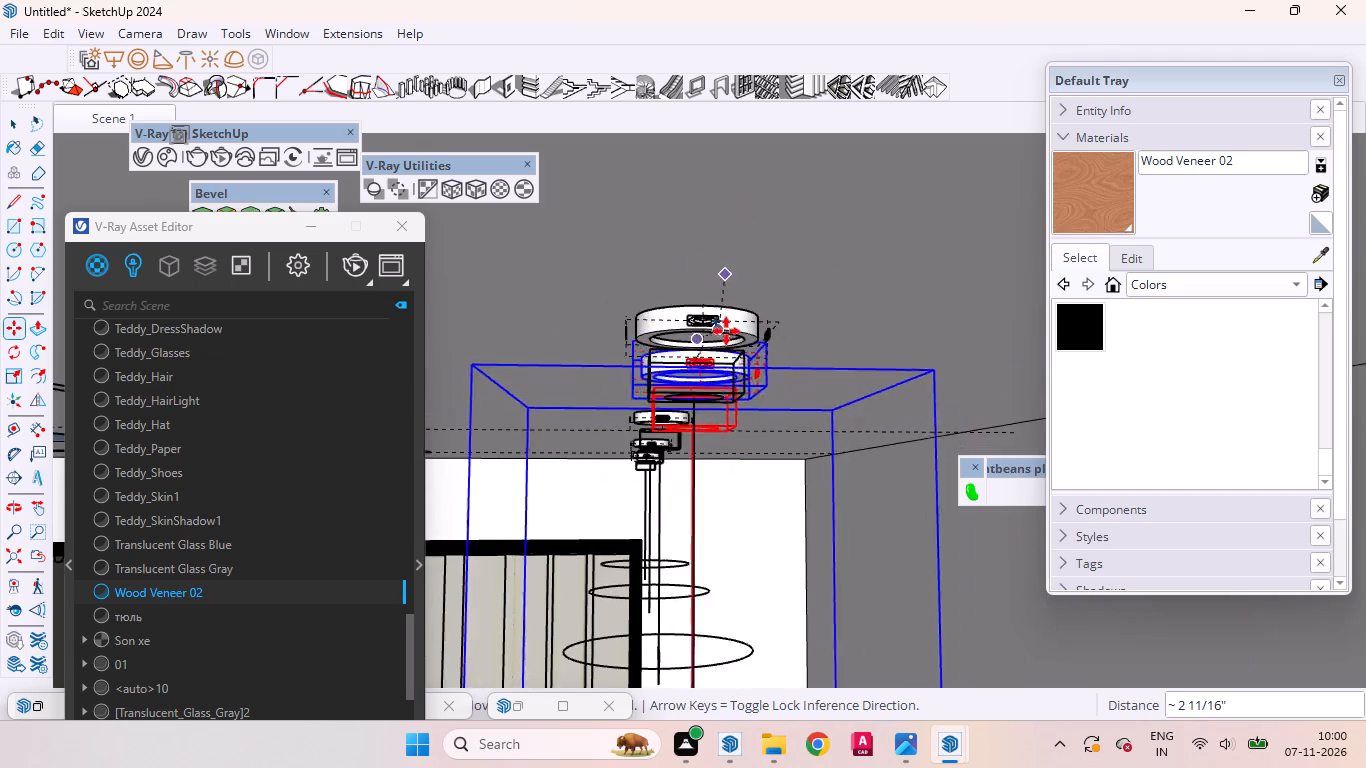
pyautogui.scroll(-20, 726, 331)
pyautogui.scroll(-12, 726, 331)
pyautogui.scroll(1, 735, 321)
pyautogui.scroll(-6, 735, 321)
pyautogui.scroll(1, 737, 318)
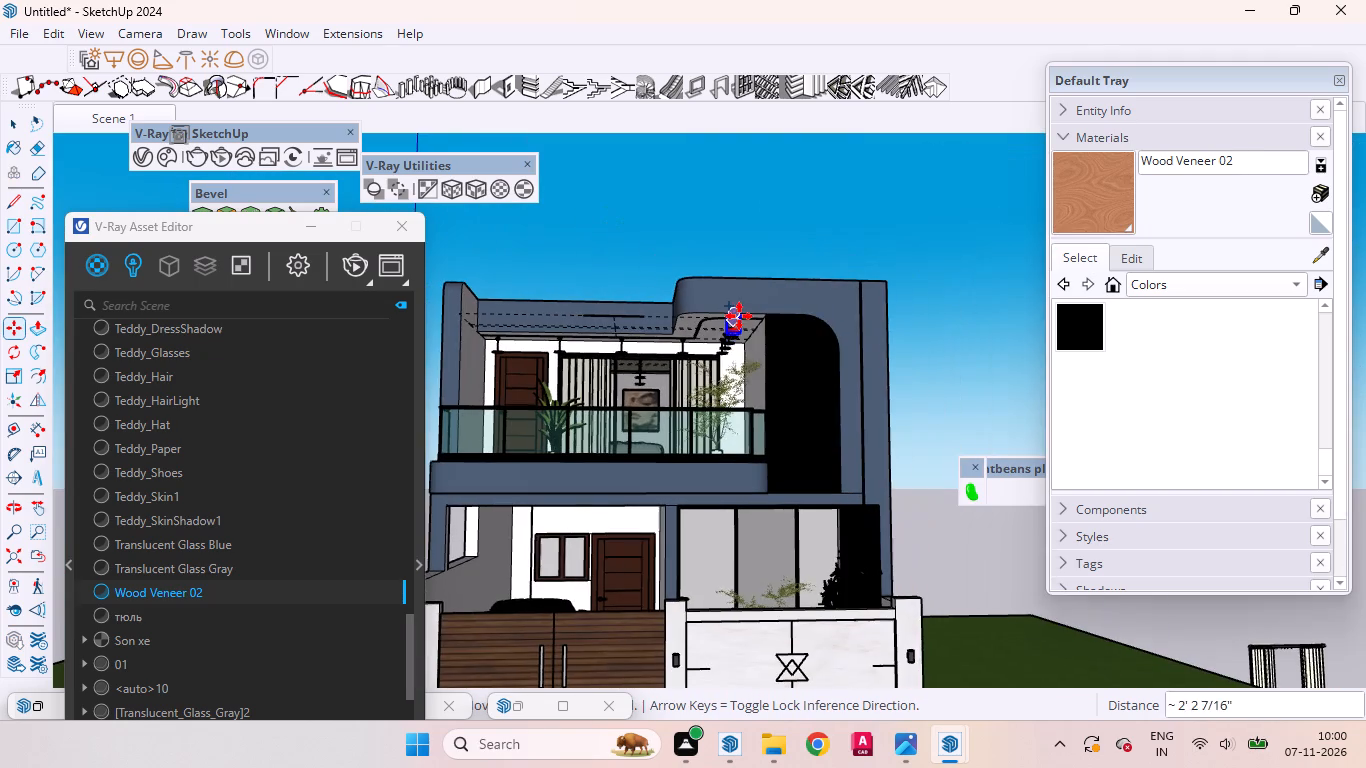
pyautogui.scroll(18, 639, 536)
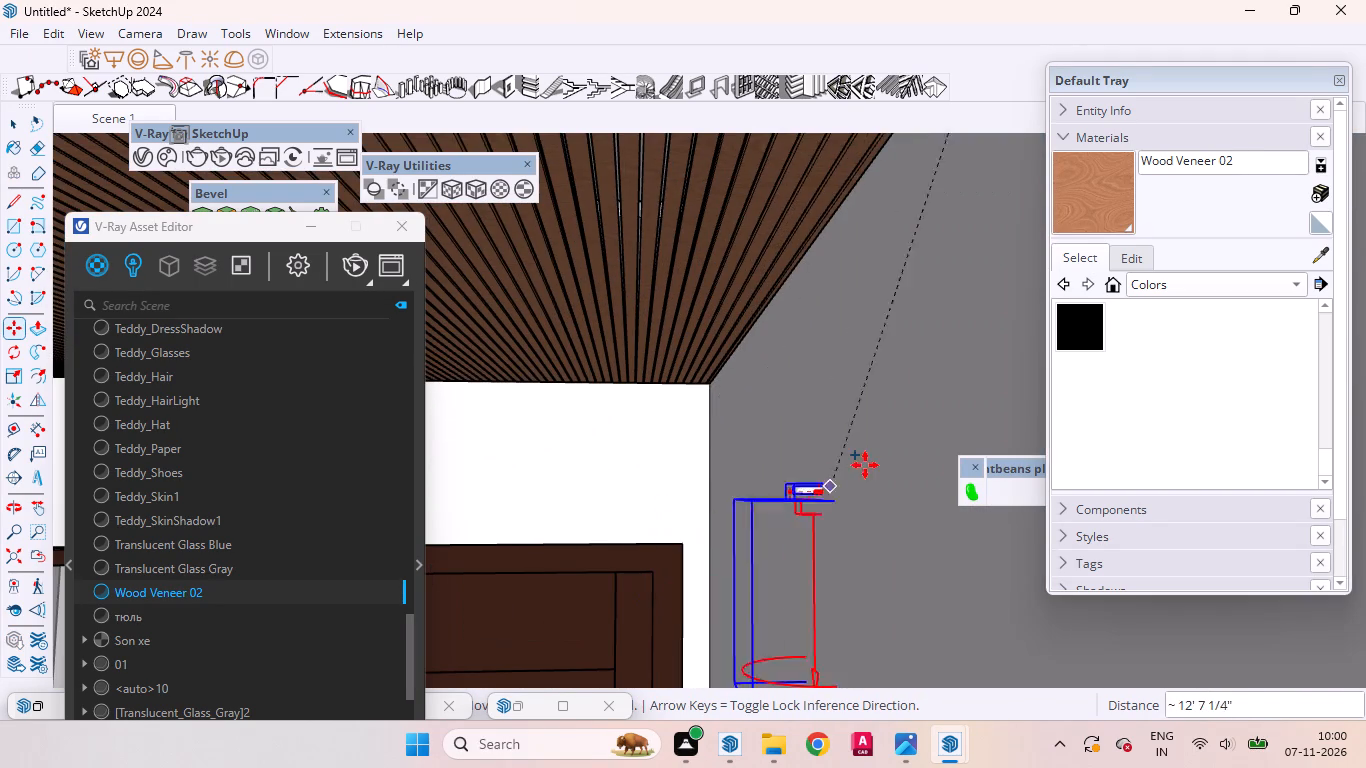
pyautogui.scroll(8, 711, 352)
pyautogui.scroll(-1, 675, 376)
pyautogui.scroll(3, 675, 376)
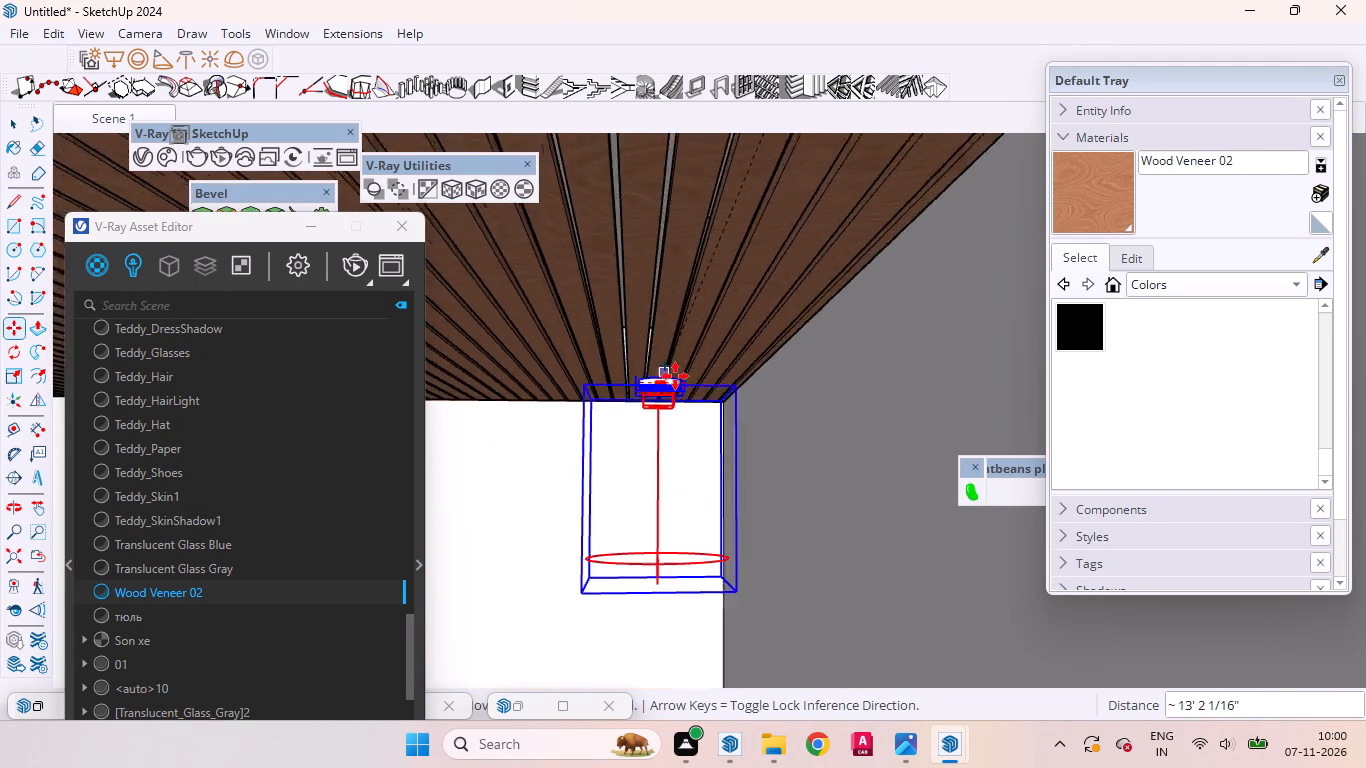
pyautogui.moveTo(679, 372); pyautogui.dragTo(722, 226, button='middle')
pyautogui.scroll(4, 673, 277)
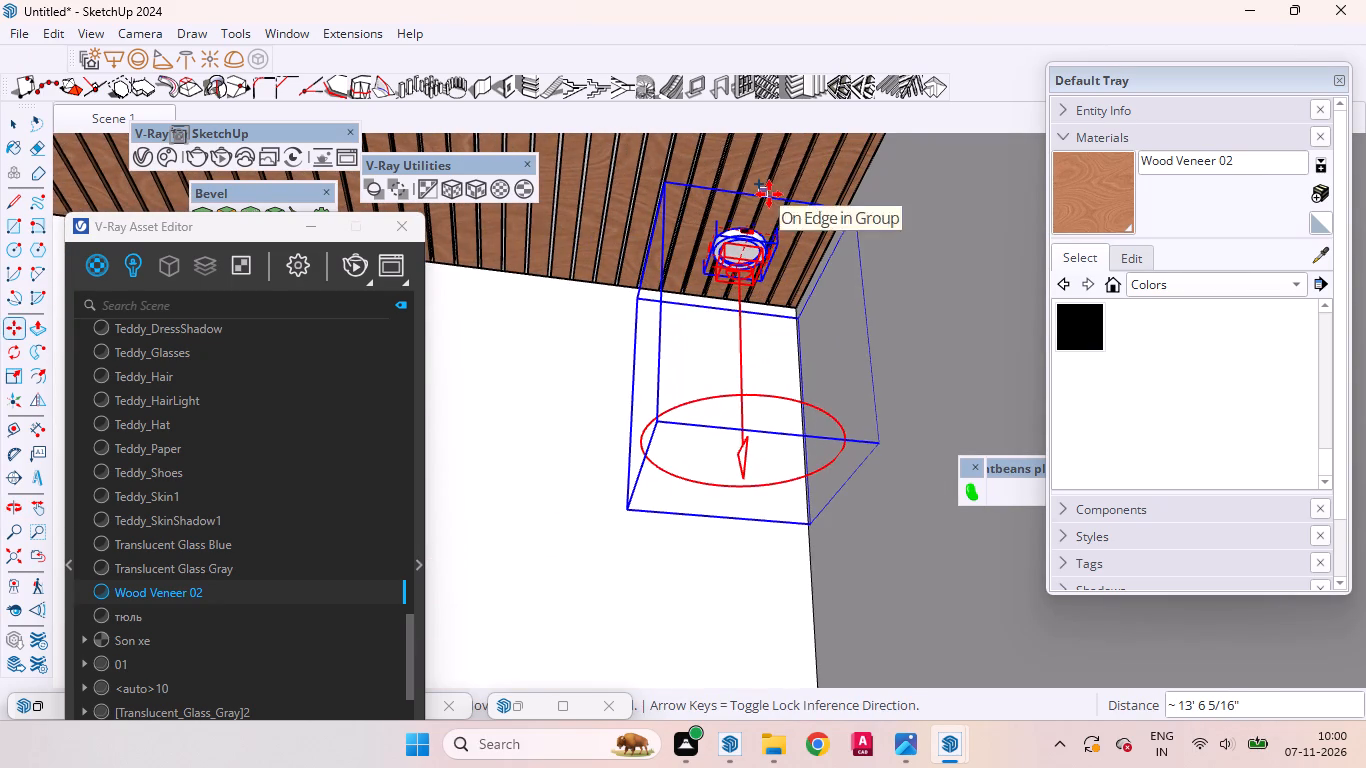
pyautogui.click(769, 194)
pyautogui.press('space')
# Place a guide 1' 4 1/2" in from the louvred ceiling's edge along the side wall, parallel to the louvres.
pyautogui.write('t')
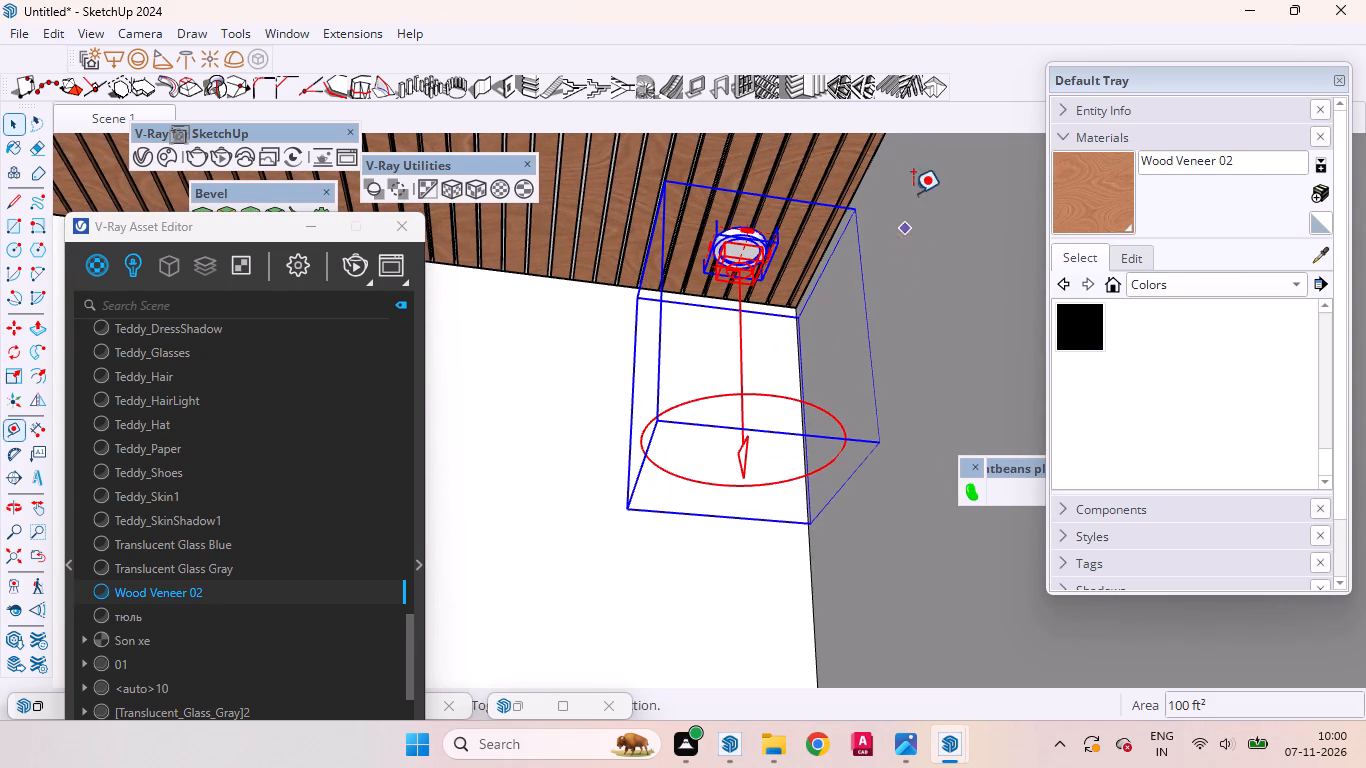
pyautogui.scroll(1, 895, 168)
pyautogui.scroll(-1, 895, 168)
pyautogui.scroll(3, 895, 168)
pyautogui.click(868, 154)
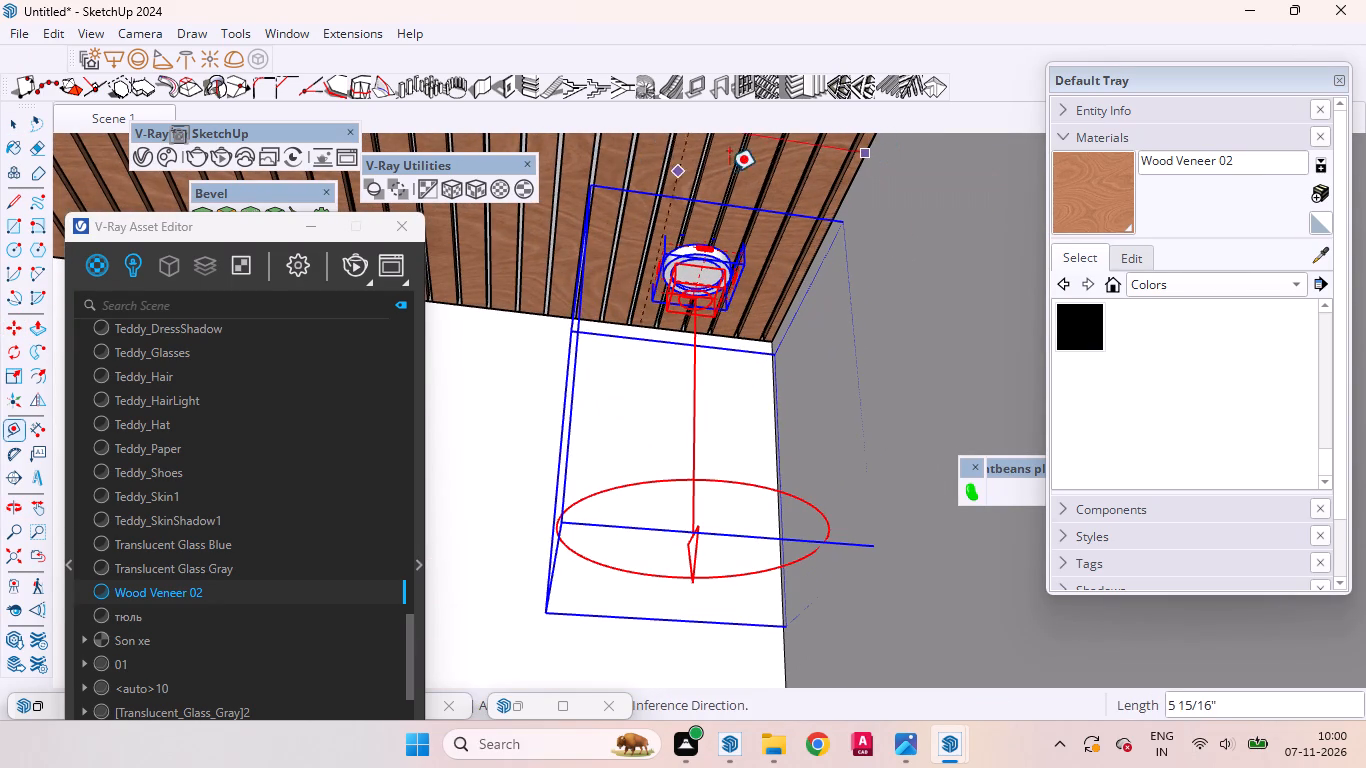
pyautogui.scroll(-15, 750, 172)
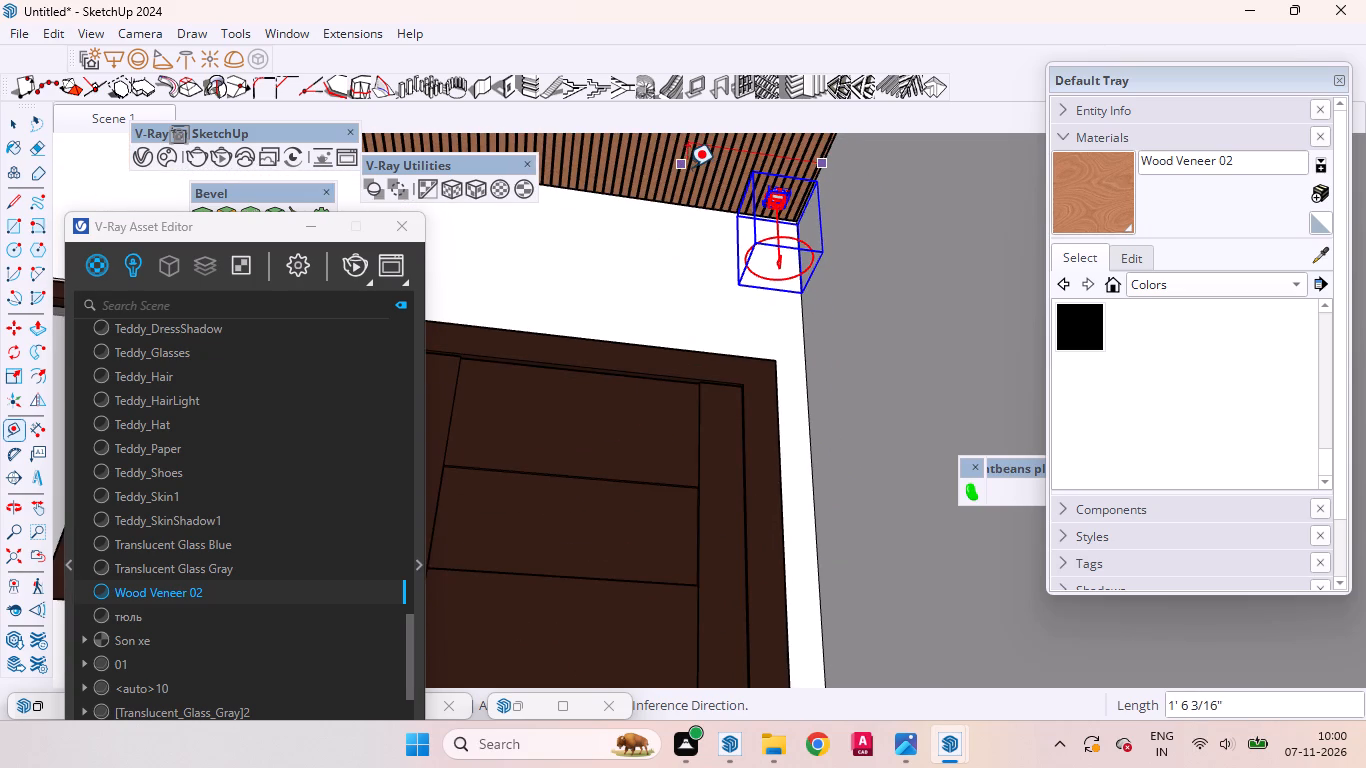
pyautogui.scroll(1, 687, 167)
pyautogui.scroll(-2, 687, 167)
pyautogui.scroll(13, 687, 167)
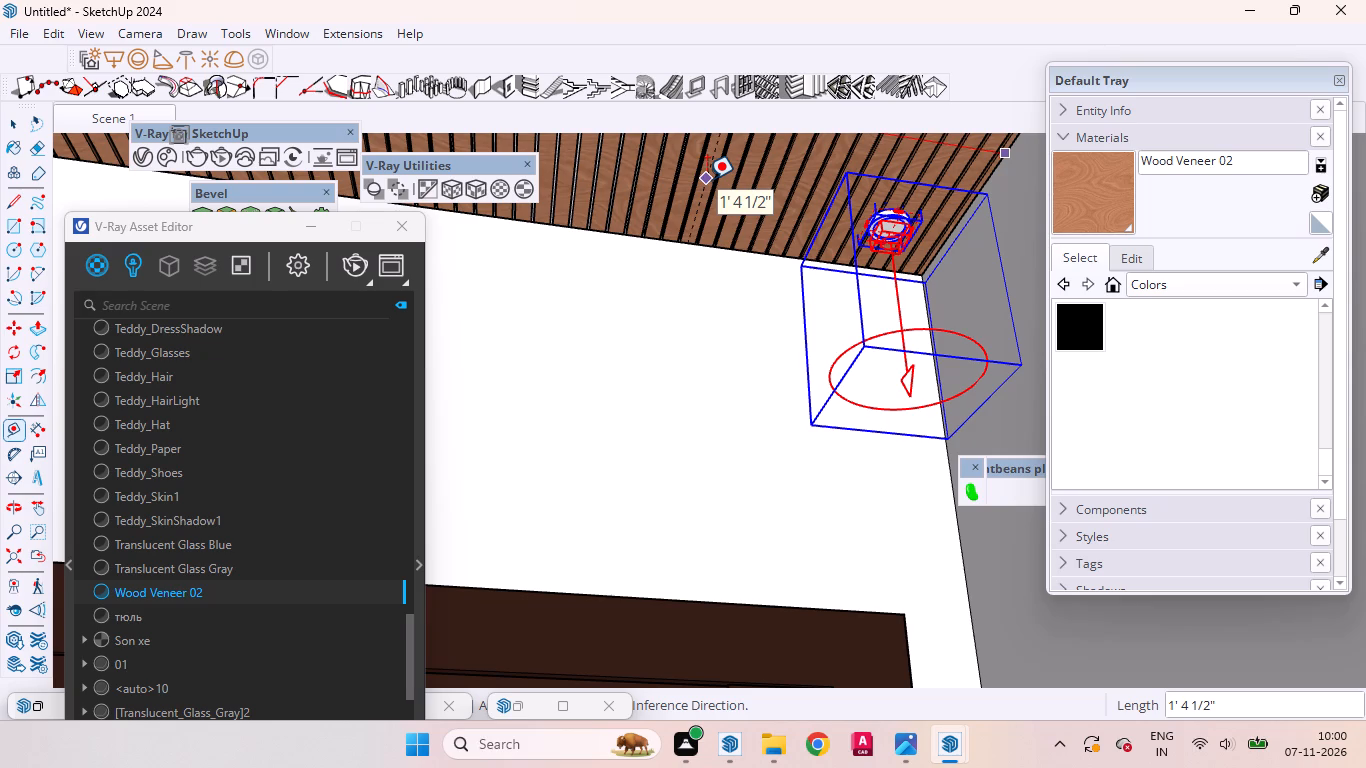
pyautogui.click(707, 179)
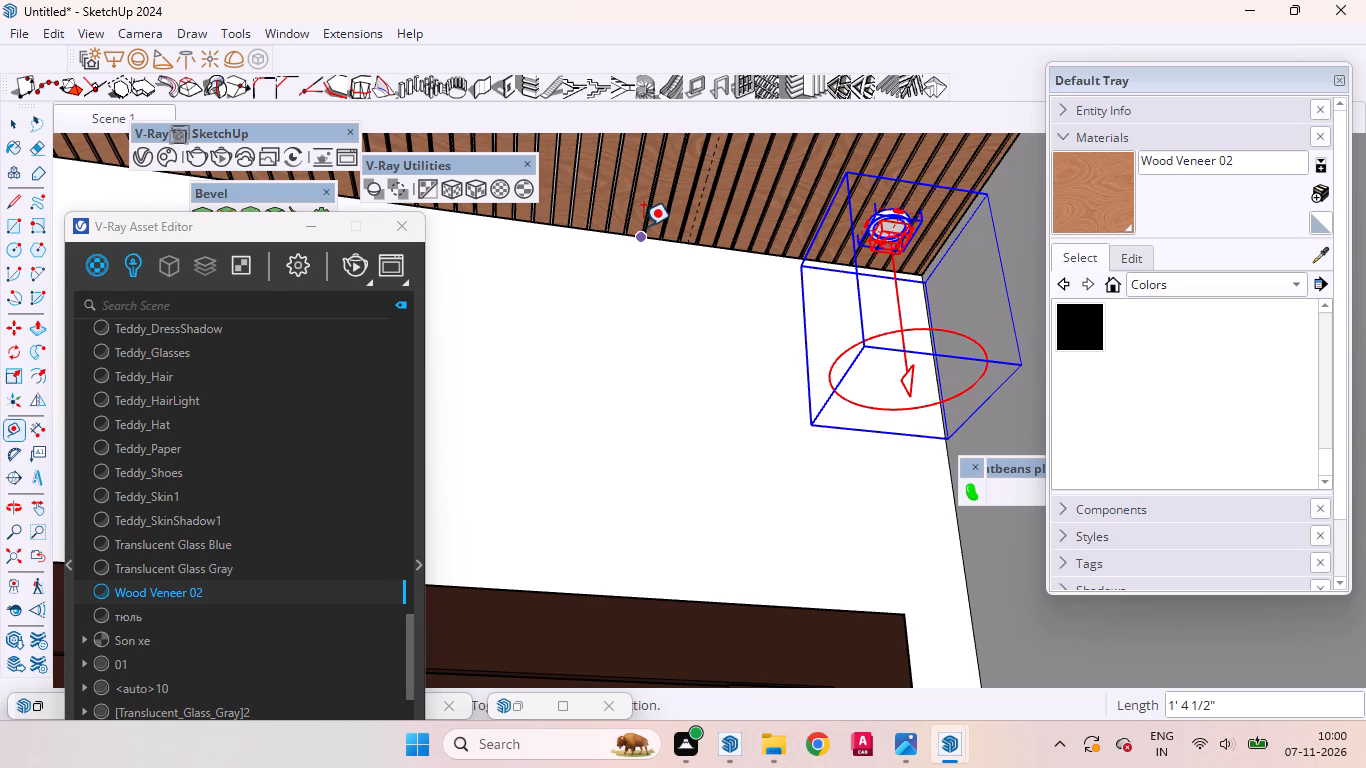
# Place a second guide 1'4" in from the louvred ceiling's edge along the back wall.
pyautogui.scroll(11, 634, 231)
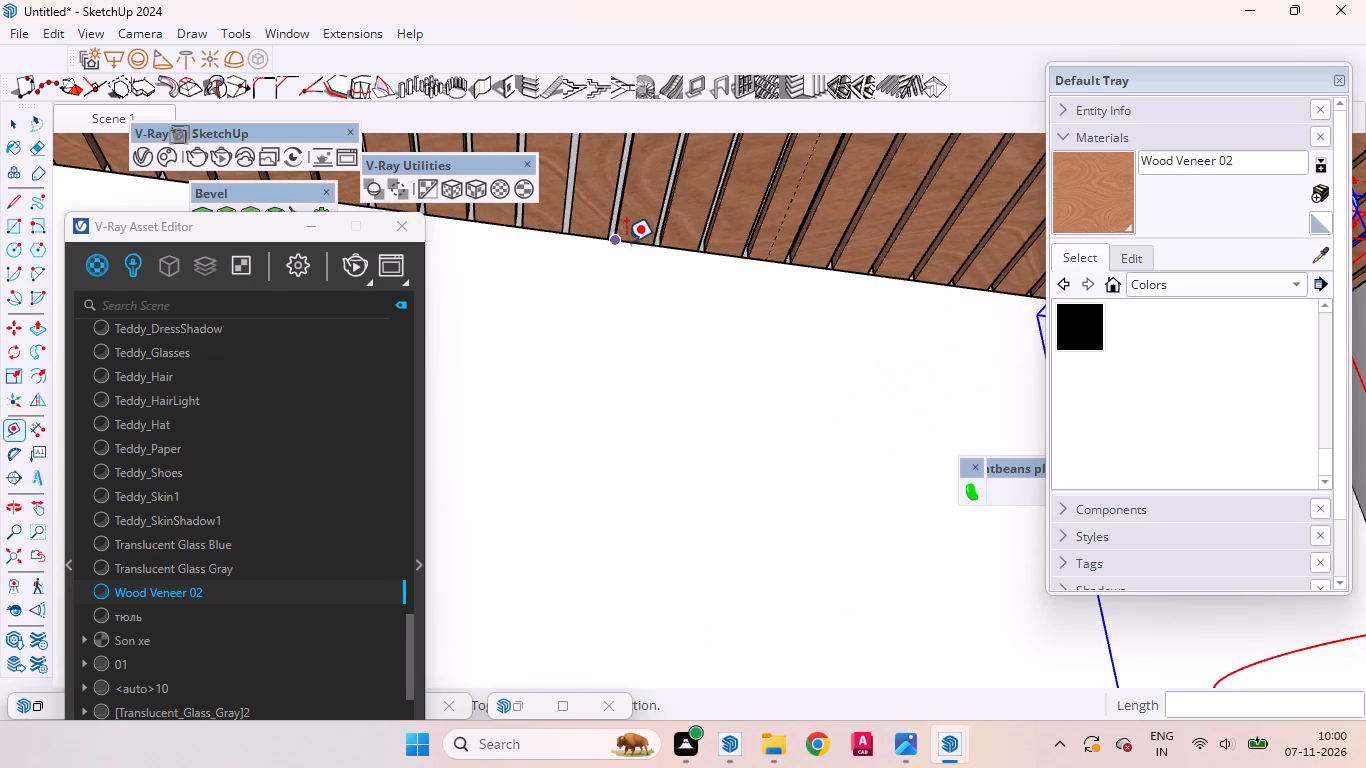
pyautogui.click(632, 241)
pyautogui.write("1'4")
pyautogui.press('Return')
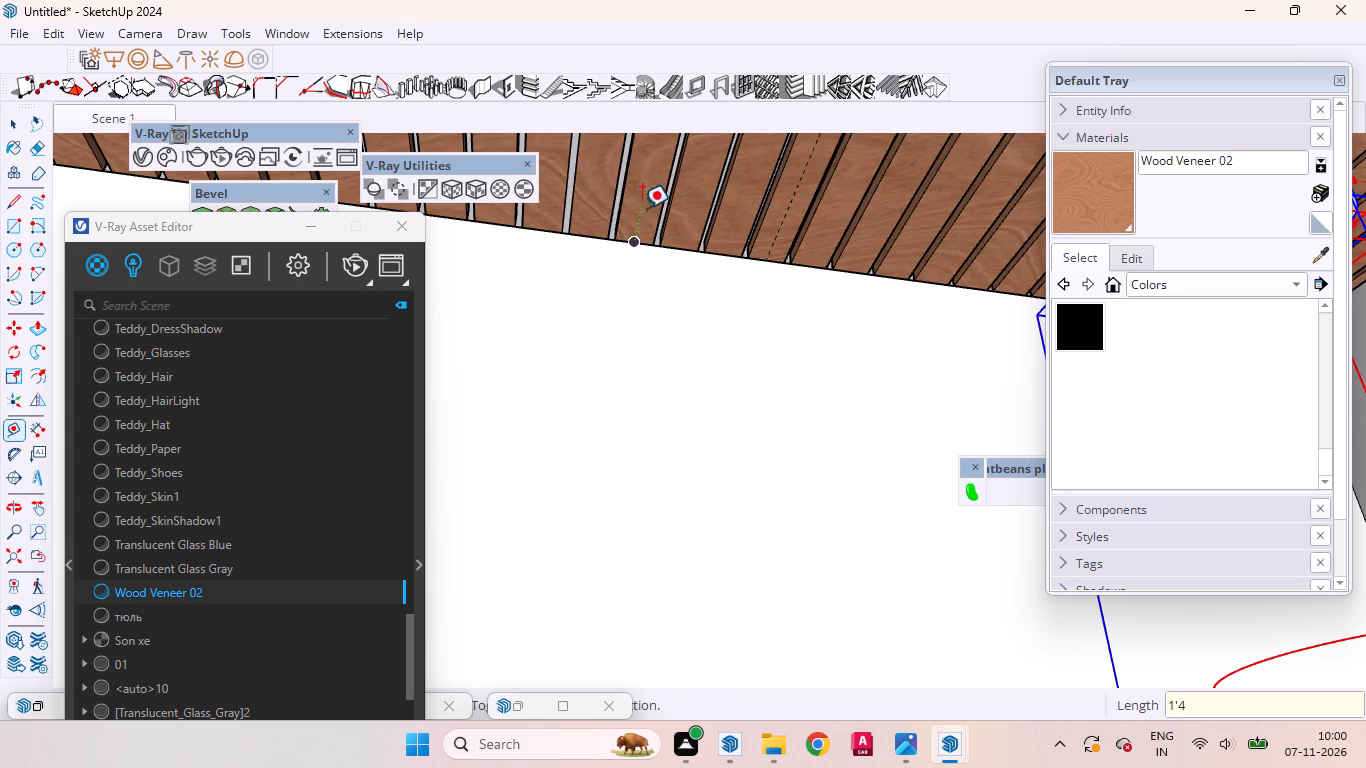
pyautogui.press('space')
# Move the copied light about 1' 4 9/16" to the intersection of the two guides on the louvred ceiling.
pyautogui.scroll(-19, 666, 316)
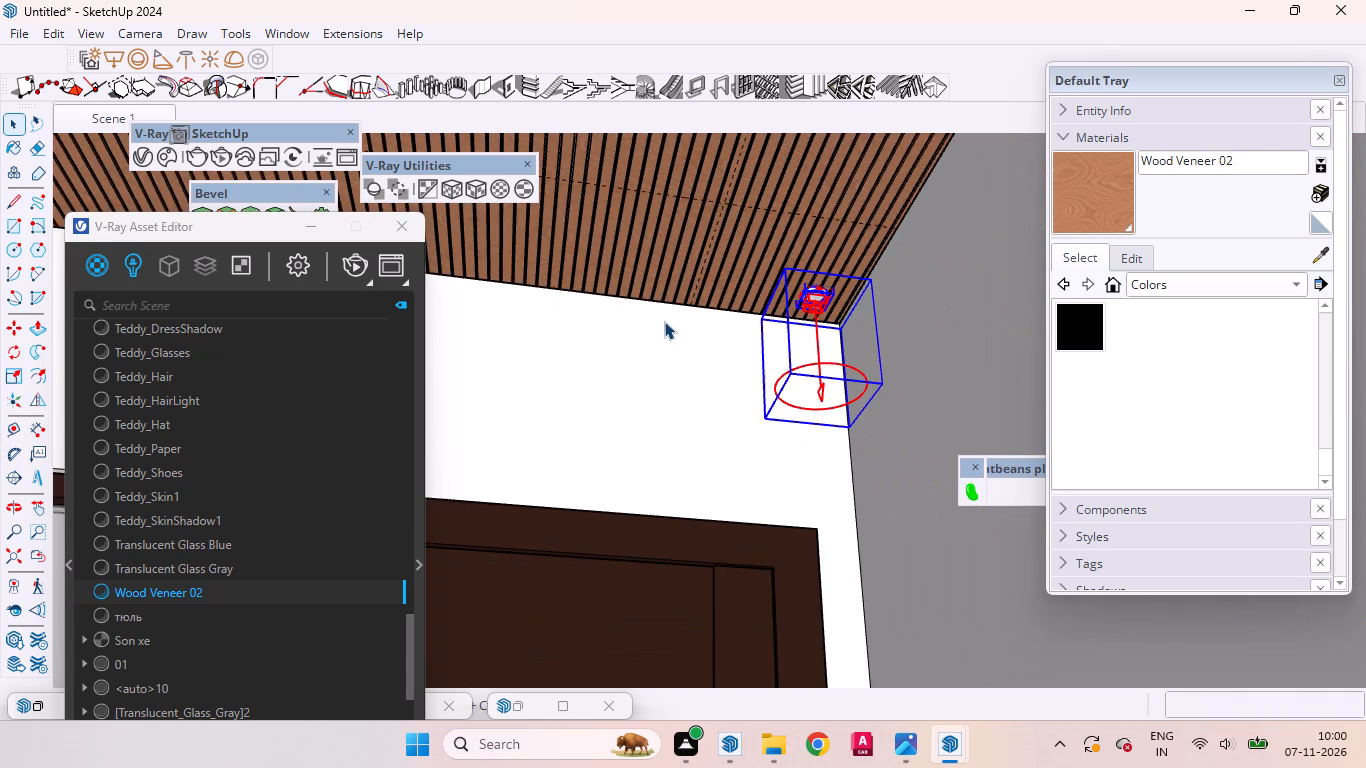
pyautogui.scroll(4, 777, 232)
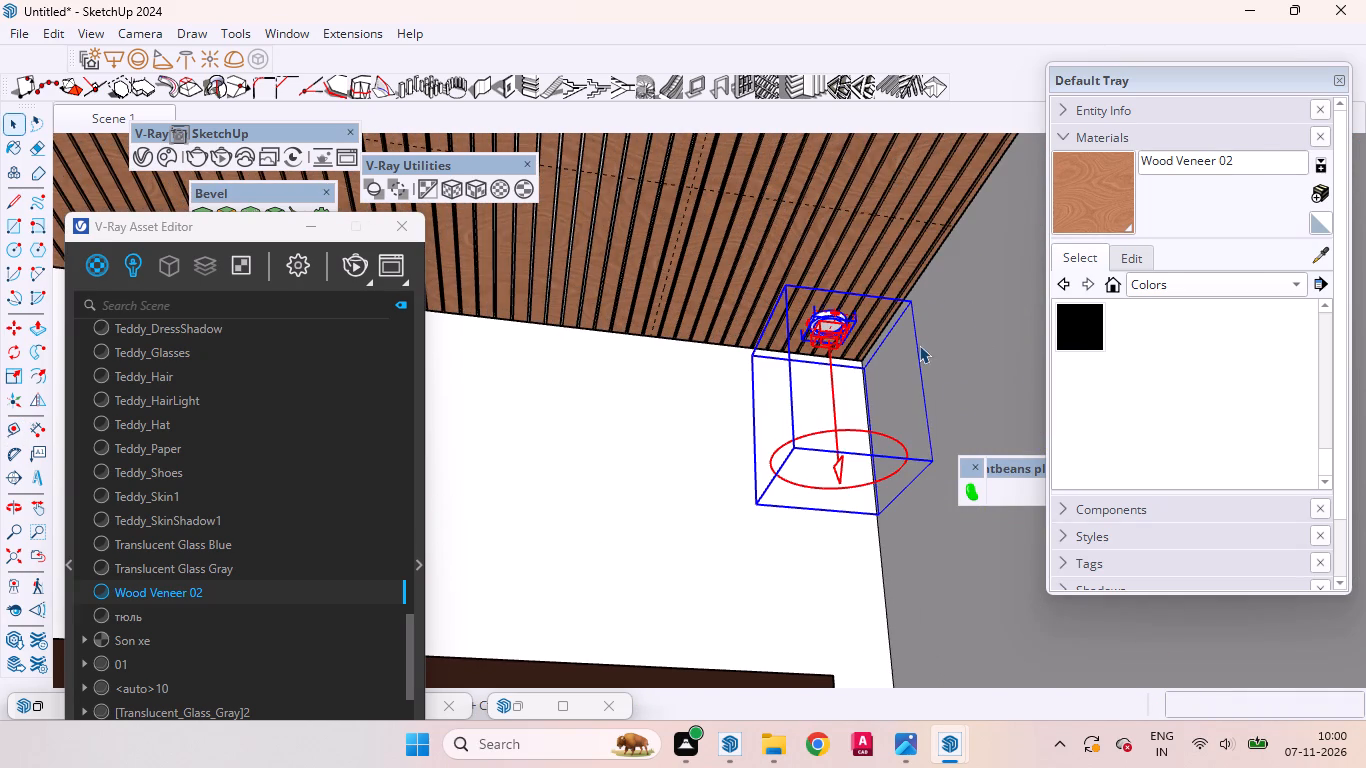
pyautogui.press('m')
pyautogui.scroll(4, 893, 305)
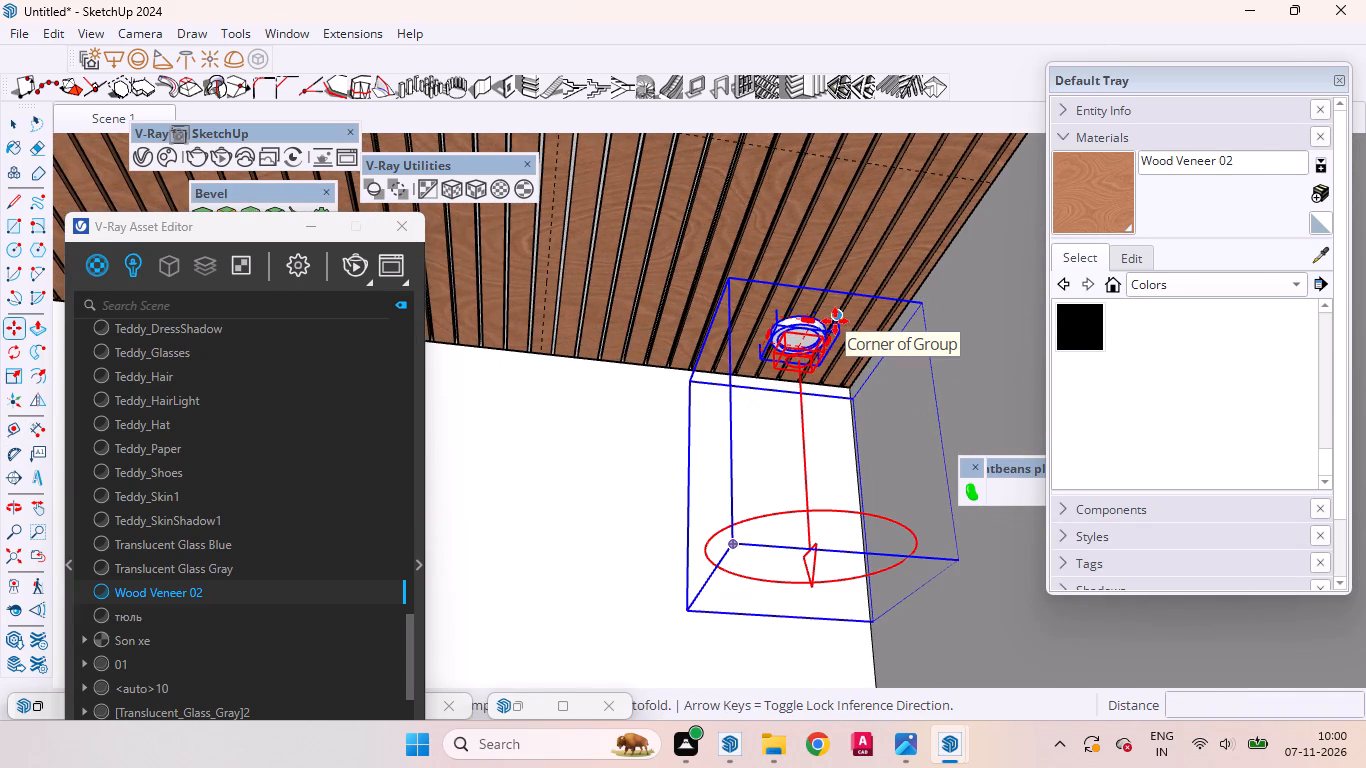
pyautogui.click(835, 321)
pyautogui.scroll(-2, 830, 328)
pyautogui.scroll(2, 830, 328)
pyautogui.scroll(-5, 830, 329)
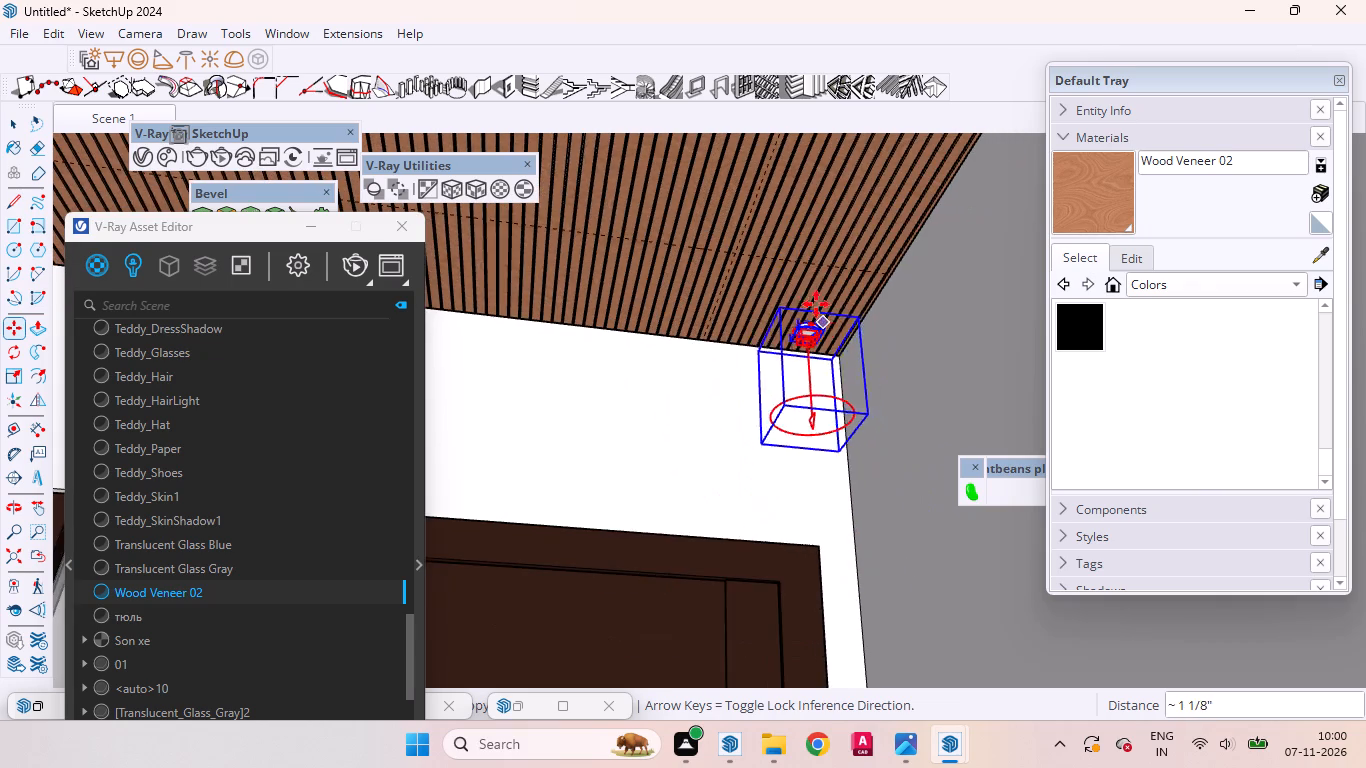
pyautogui.scroll(6, 771, 274)
pyautogui.scroll(-1, 770, 267)
pyautogui.scroll(3, 770, 266)
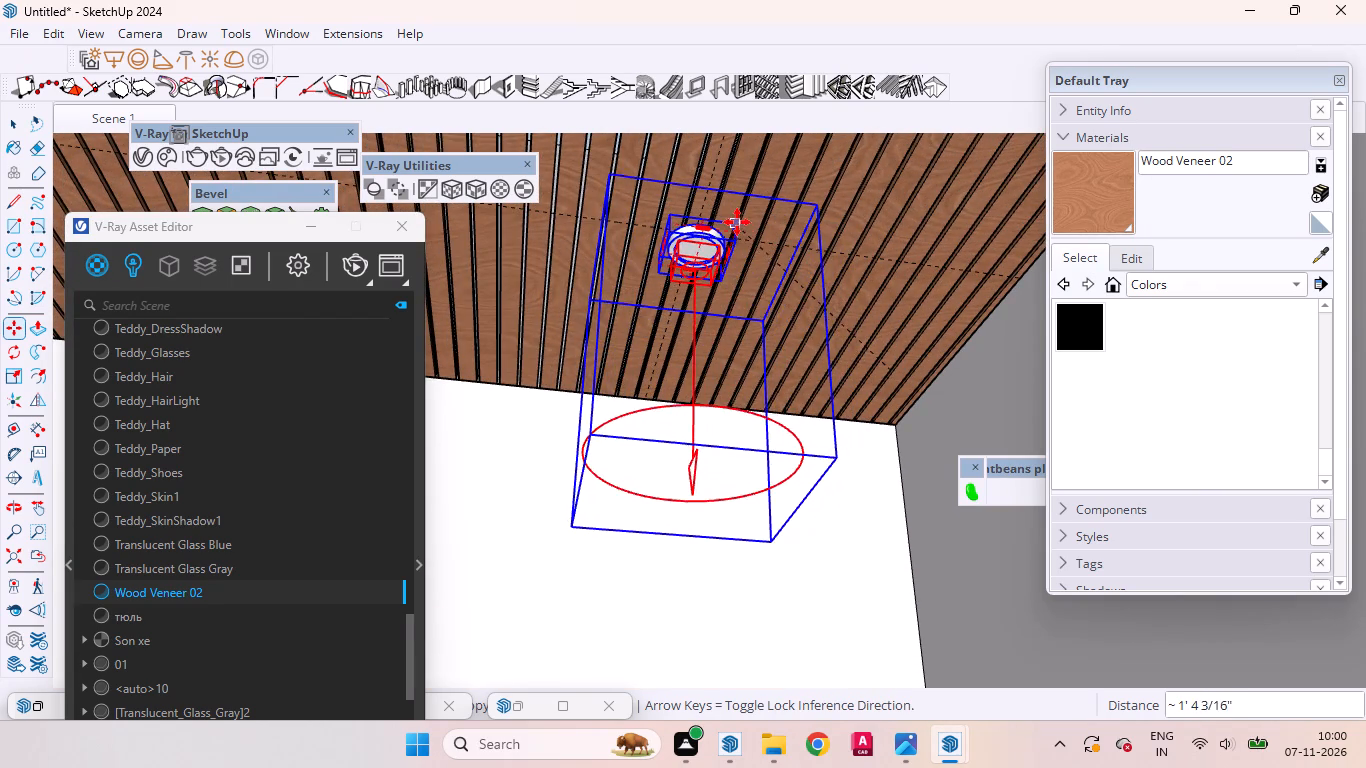
pyautogui.click(735, 215)
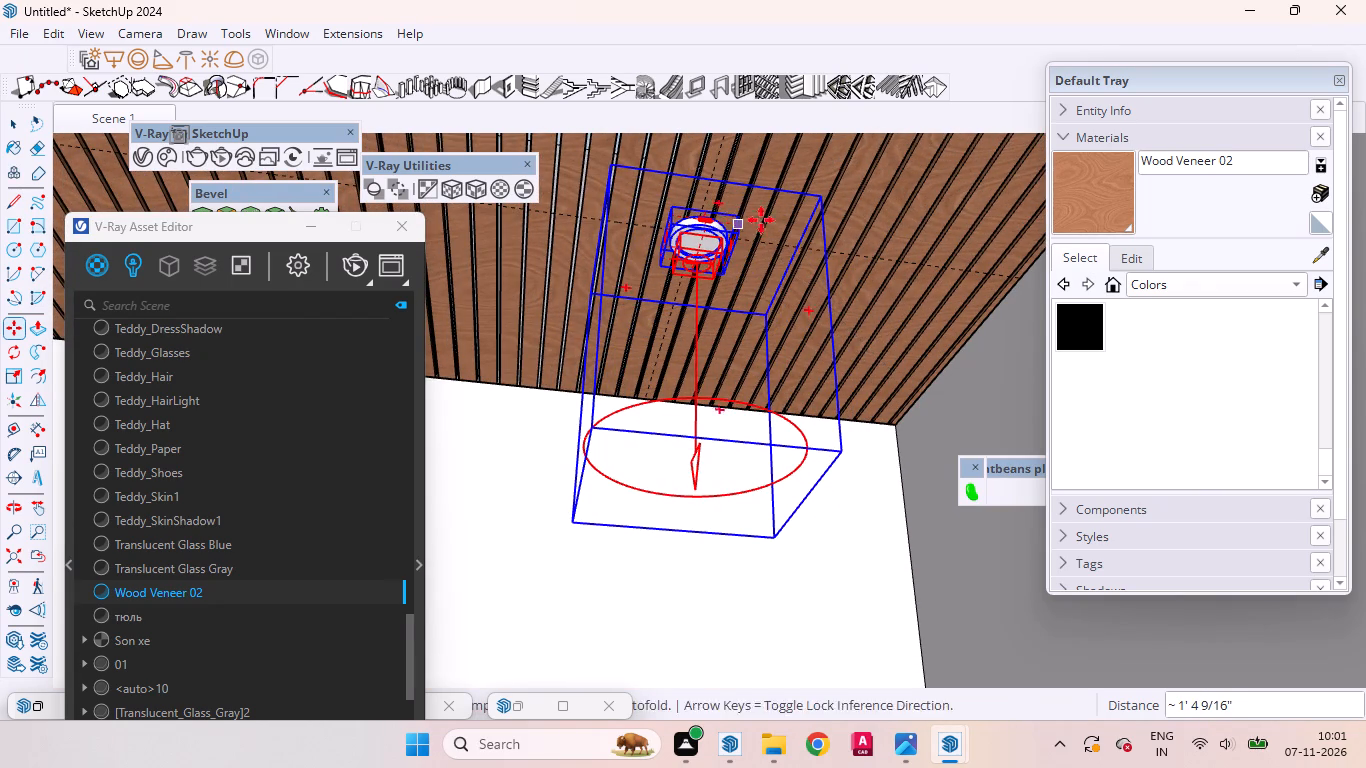
# Examine the repositioned light against the louvred ceiling and back wall, up close and from the front of the car porch.
pyautogui.scroll(-10, 674, 284)
pyautogui.scroll(1, 650, 348)
pyautogui.scroll(-13, 650, 348)
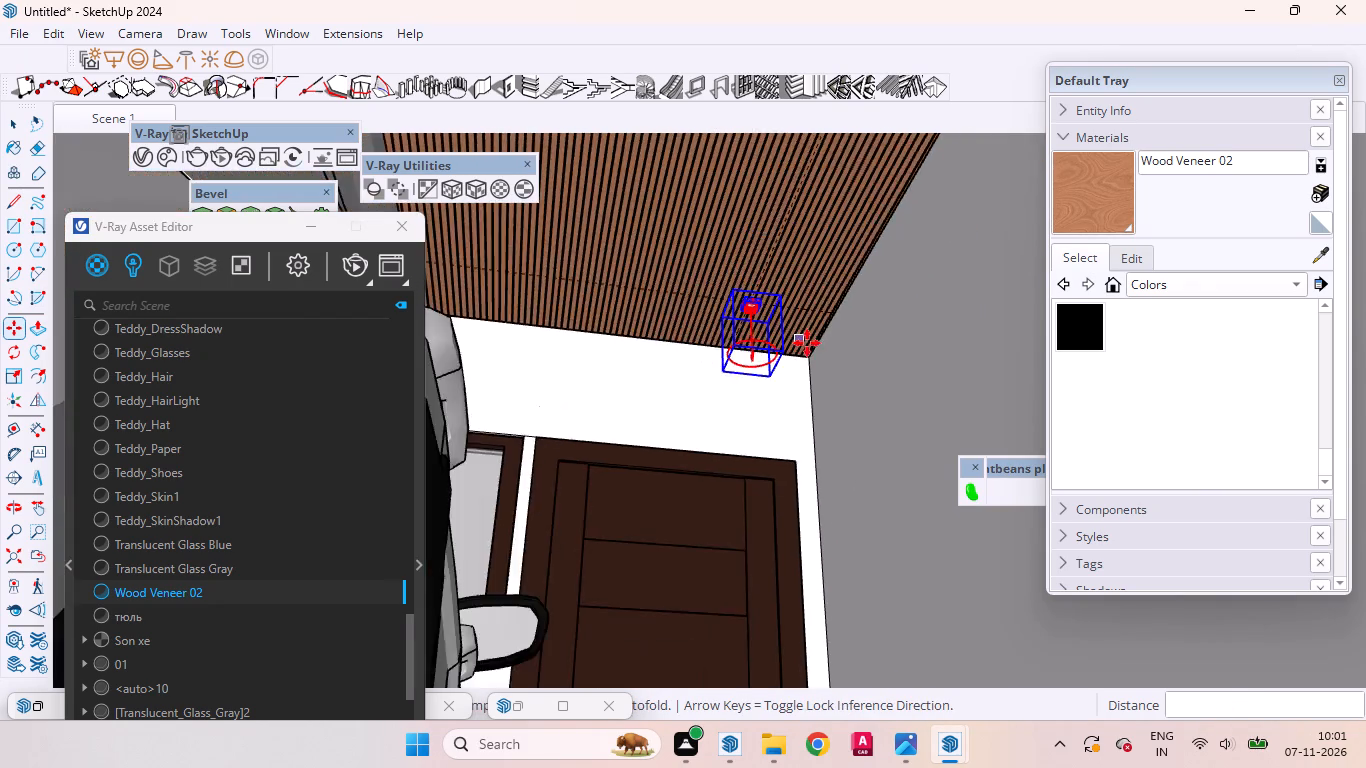
pyautogui.scroll(-6, 807, 343)
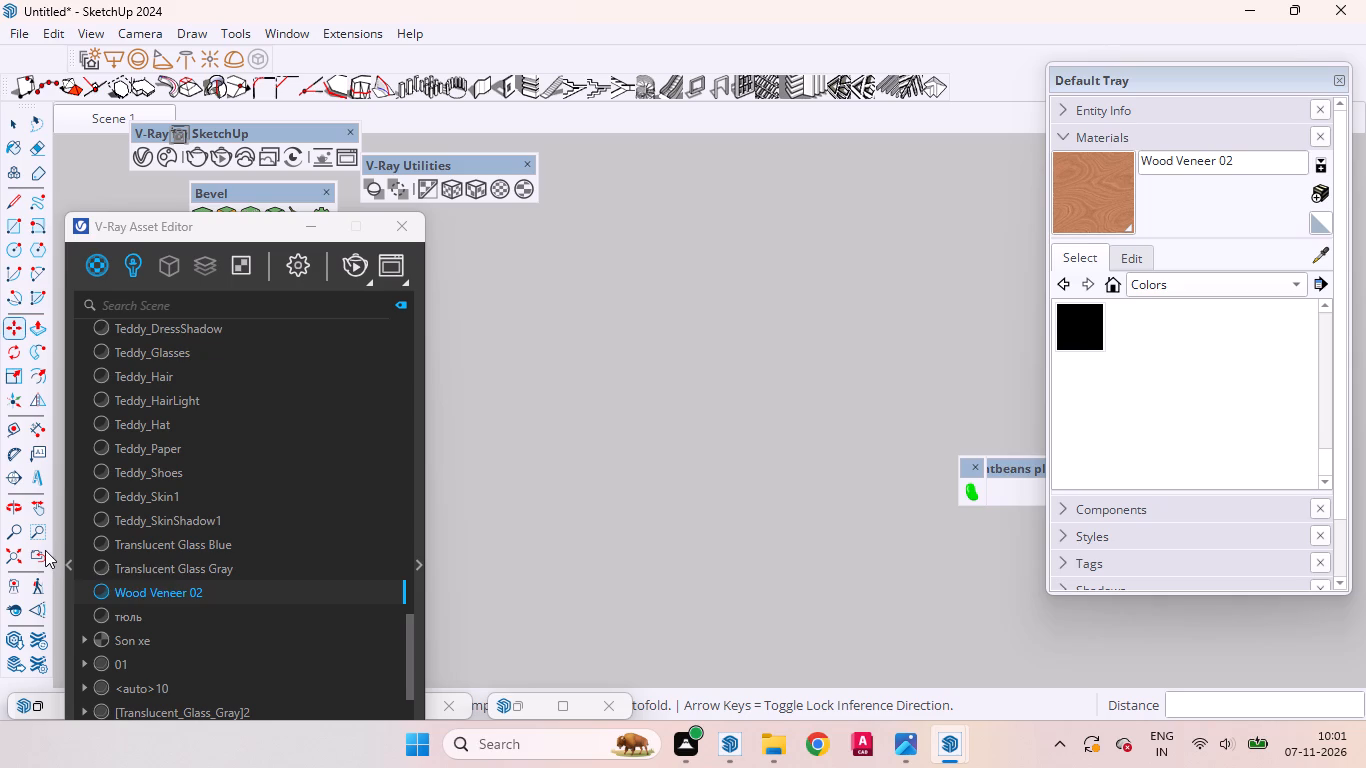
pyautogui.click(34, 554)
pyautogui.moveTo(652, 435); pyautogui.dragTo(622, 512, button='middle')
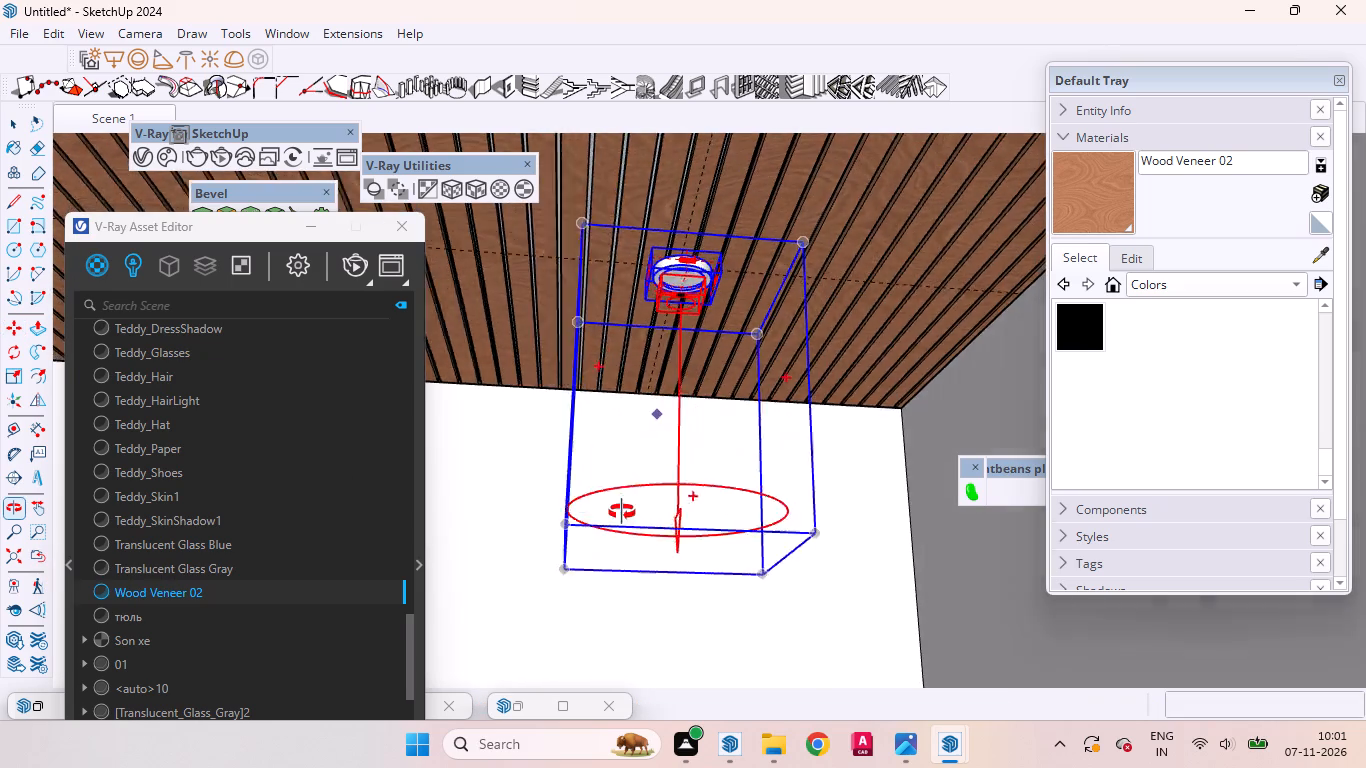
pyautogui.moveTo(622, 512); pyautogui.dragTo(623, 510, button='middle')
pyautogui.scroll(-20, 795, 371)
pyautogui.scroll(-2, 795, 367)
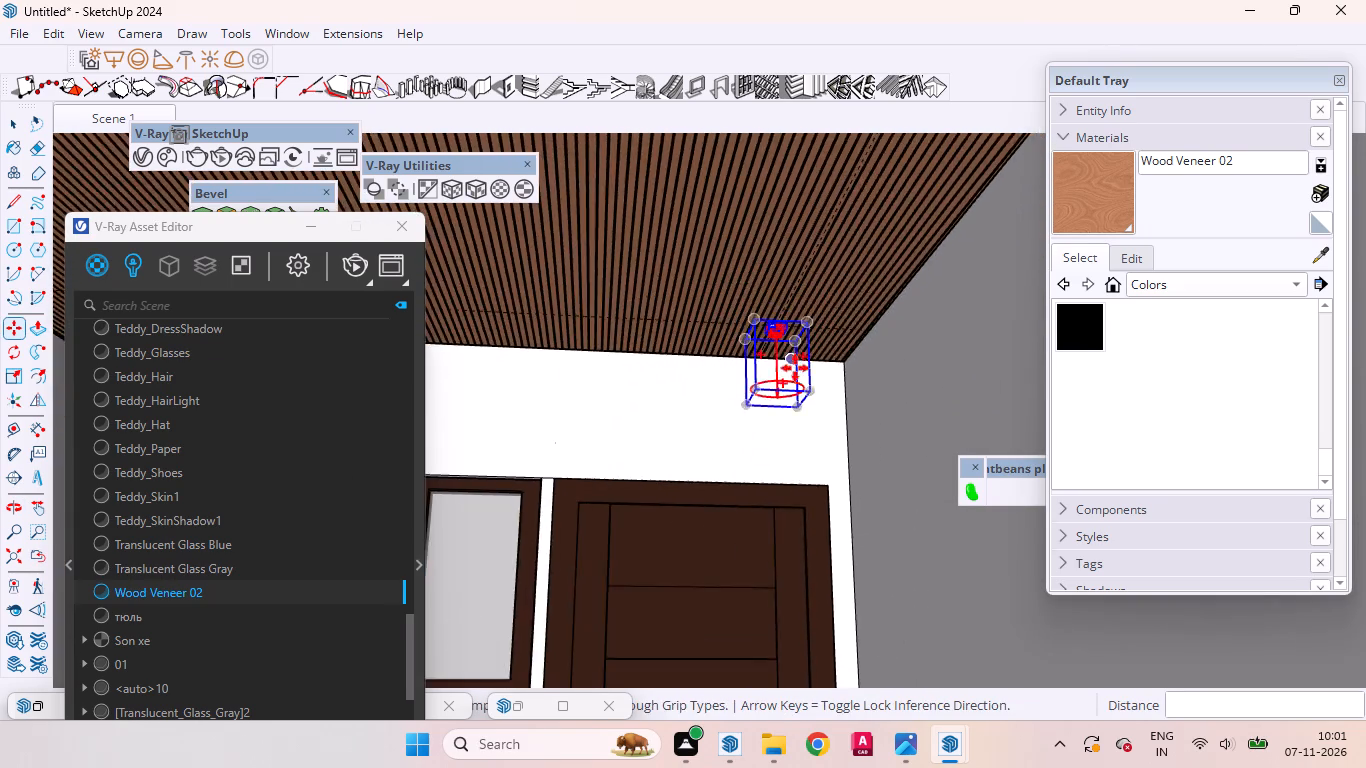
pyautogui.scroll(-3, 795, 368)
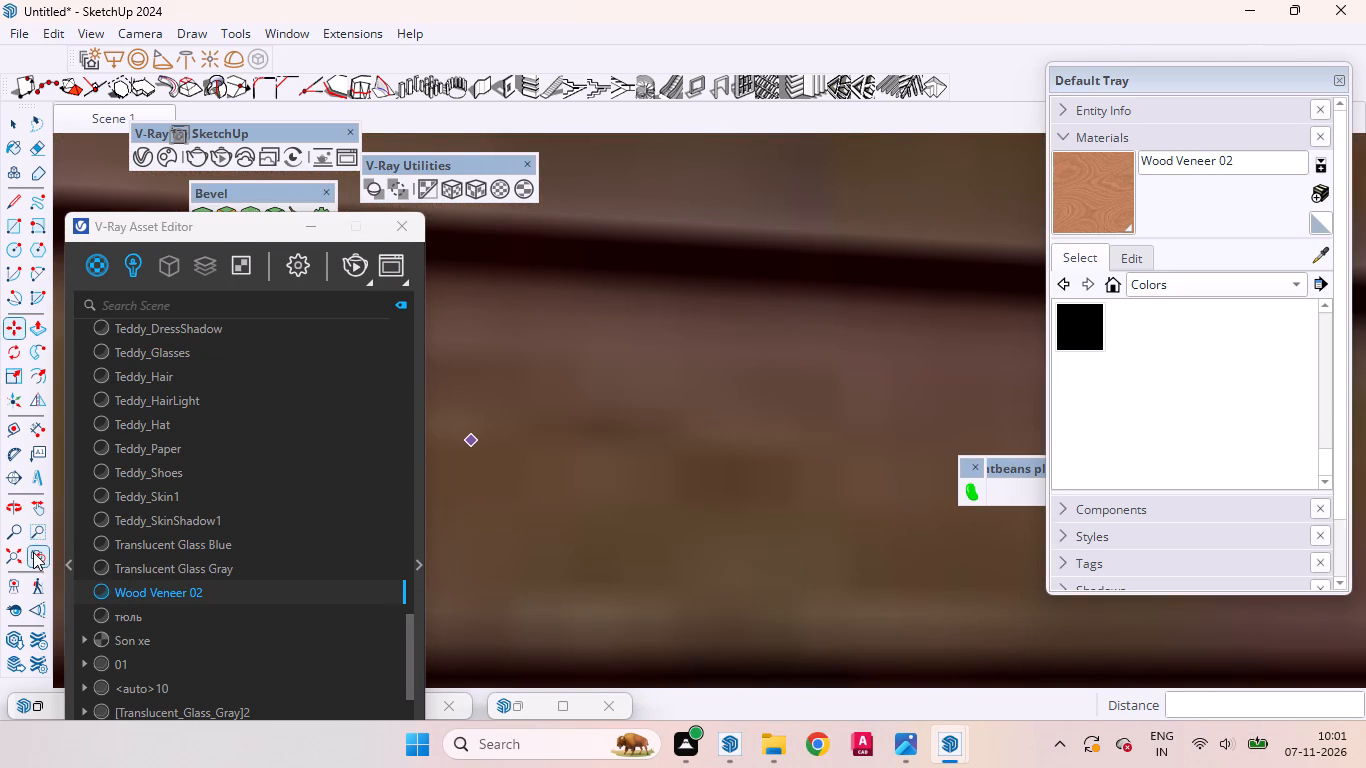
pyautogui.click(33, 552)
pyautogui.moveTo(614, 244); pyautogui.dragTo(614, 396, button='middle')
pyautogui.scroll(-14, 695, 288)
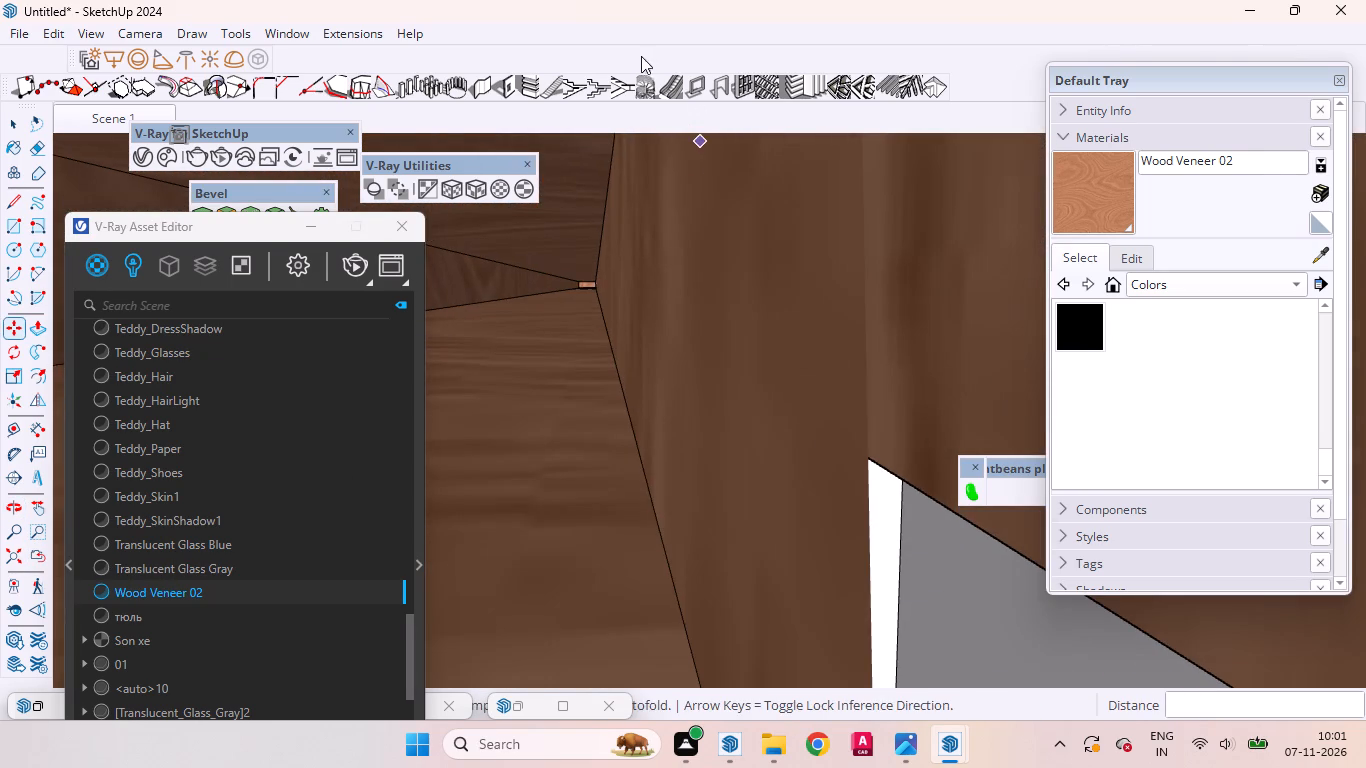
pyautogui.moveTo(734, 398); pyautogui.dragTo(680, 182, button='middle')
pyautogui.scroll(1, 680, 182)
pyautogui.scroll(-8, 680, 192)
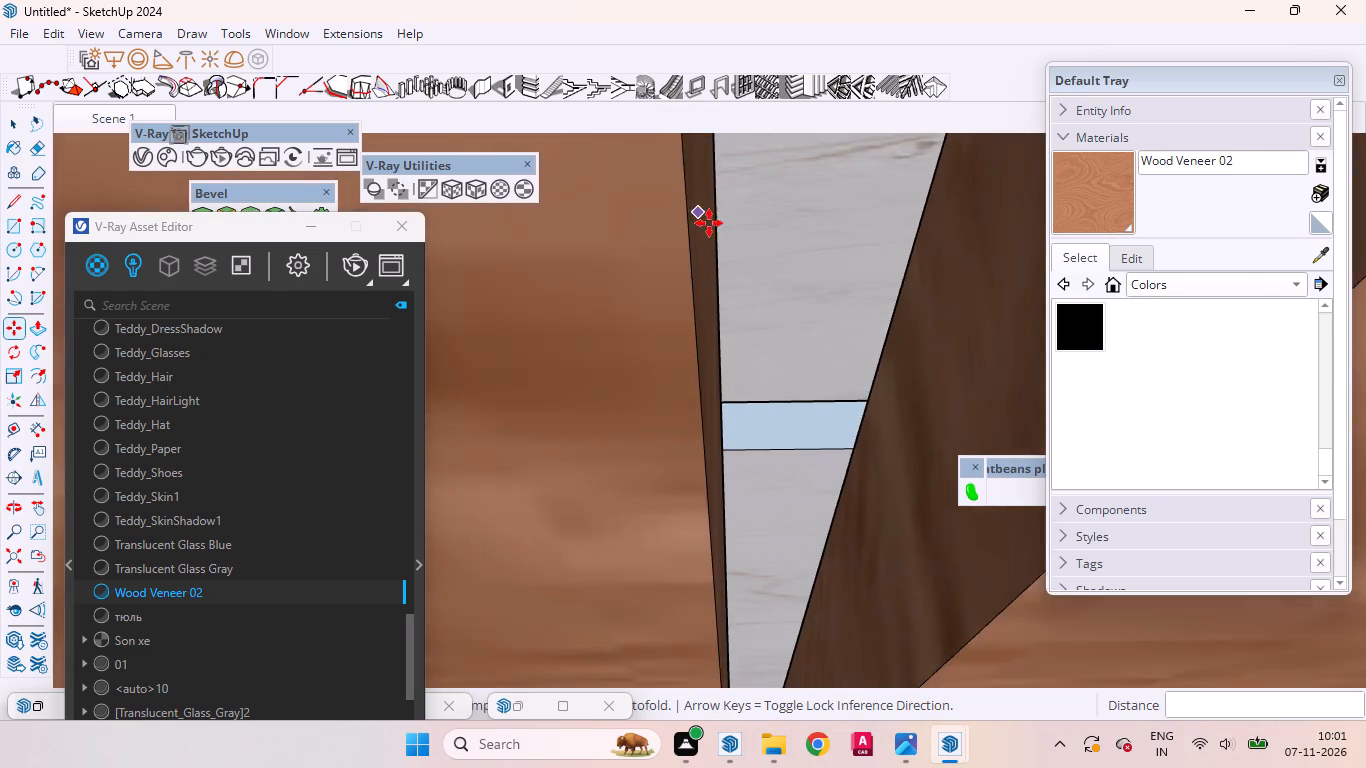
pyautogui.scroll(-8, 709, 223)
pyautogui.scroll(1, 742, 199)
pyautogui.scroll(-20, 743, 199)
pyautogui.scroll(-1, 743, 199)
pyautogui.moveTo(740, 368); pyautogui.dragTo(796, 550, button='middle')
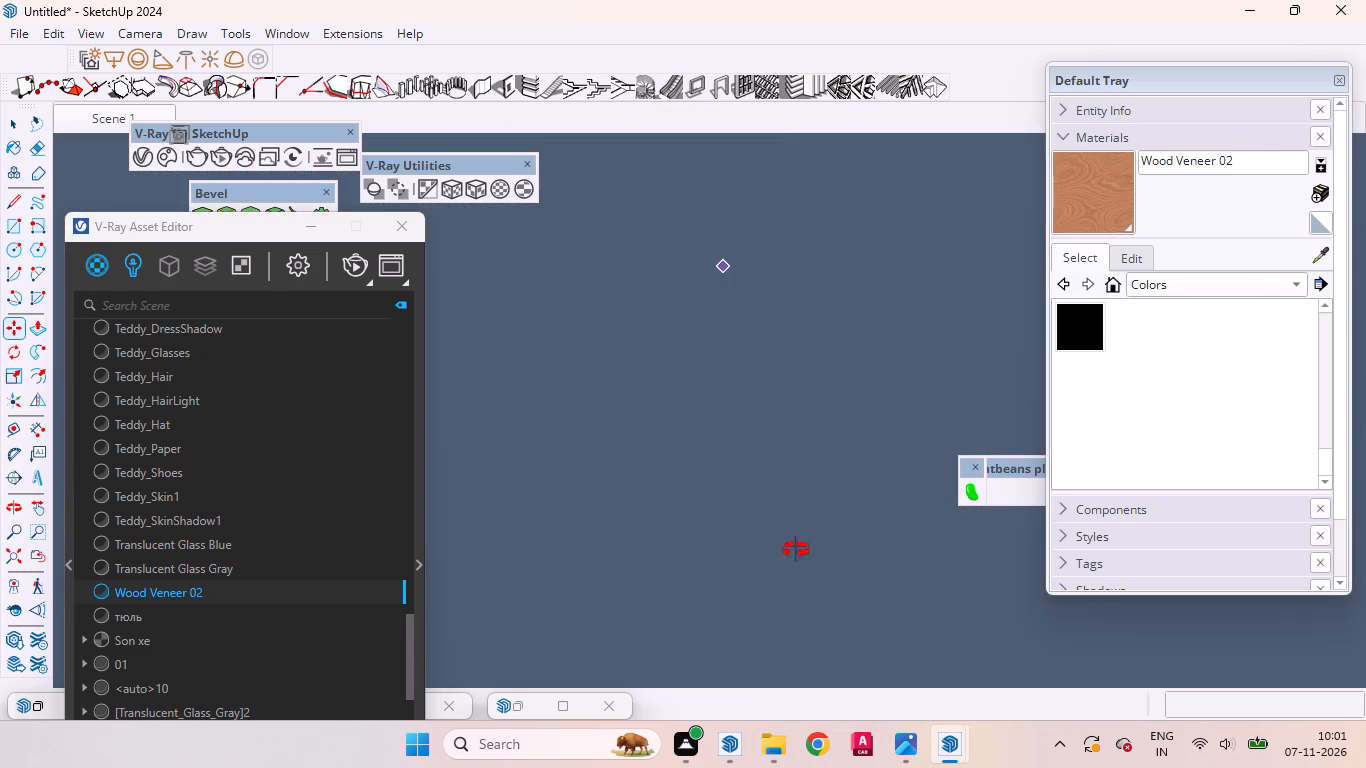
pyautogui.moveTo(796, 550); pyautogui.dragTo(799, 531, button='middle')
pyautogui.scroll(1, 810, 464)
pyautogui.scroll(-12, 818, 298)
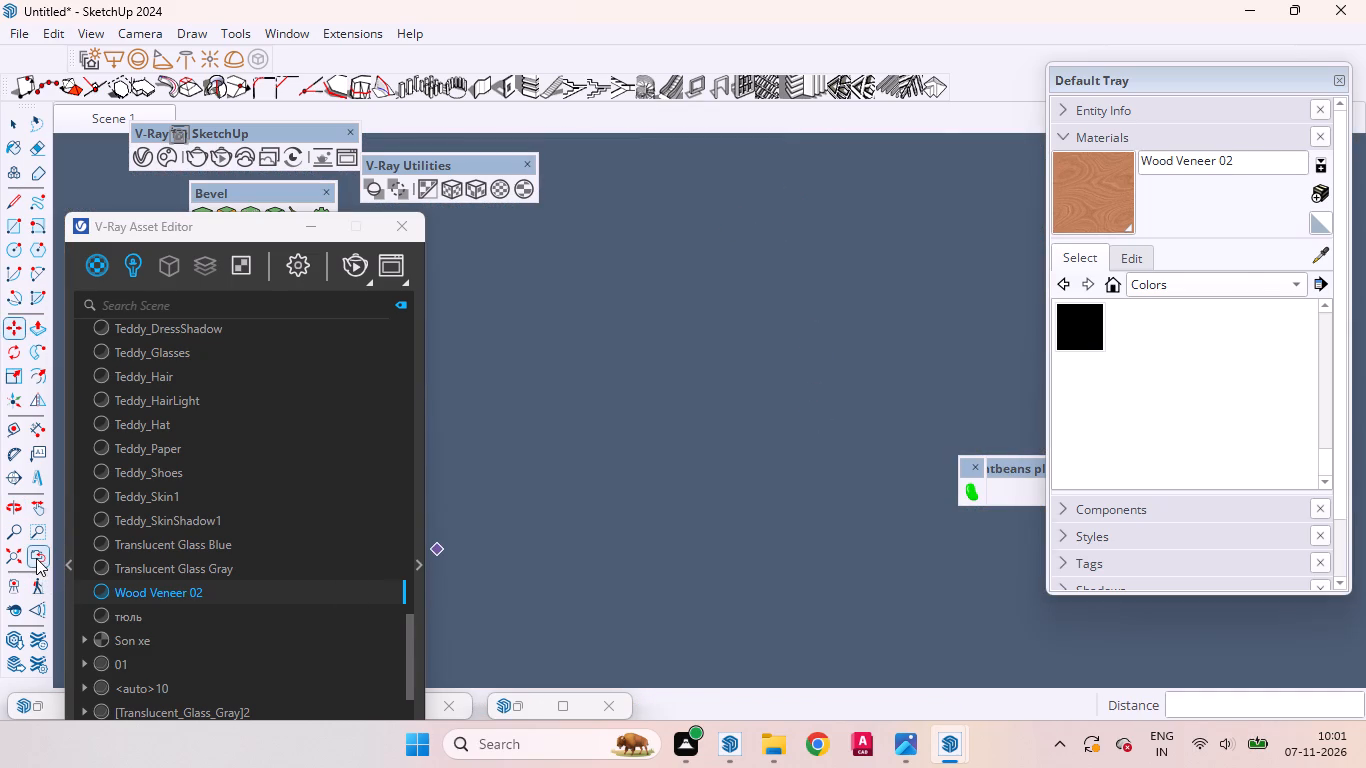
pyautogui.click(36, 558)
pyautogui.scroll(-20, 569, 393)
pyautogui.scroll(-11, 569, 393)
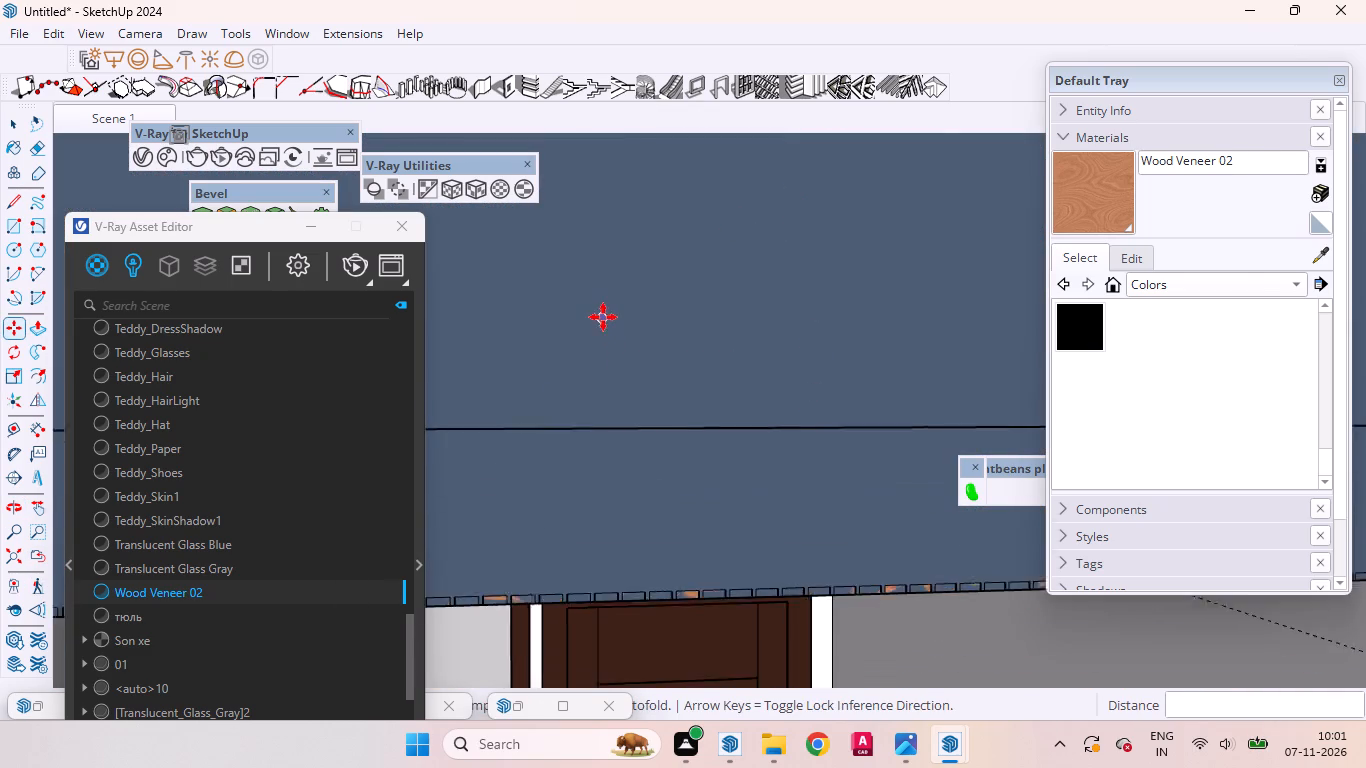
pyautogui.scroll(-20, 603, 317)
pyautogui.scroll(-3, 603, 317)
pyautogui.scroll(2, 716, 455)
pyautogui.moveTo(723, 451); pyautogui.dragTo(687, 409, button='middle')
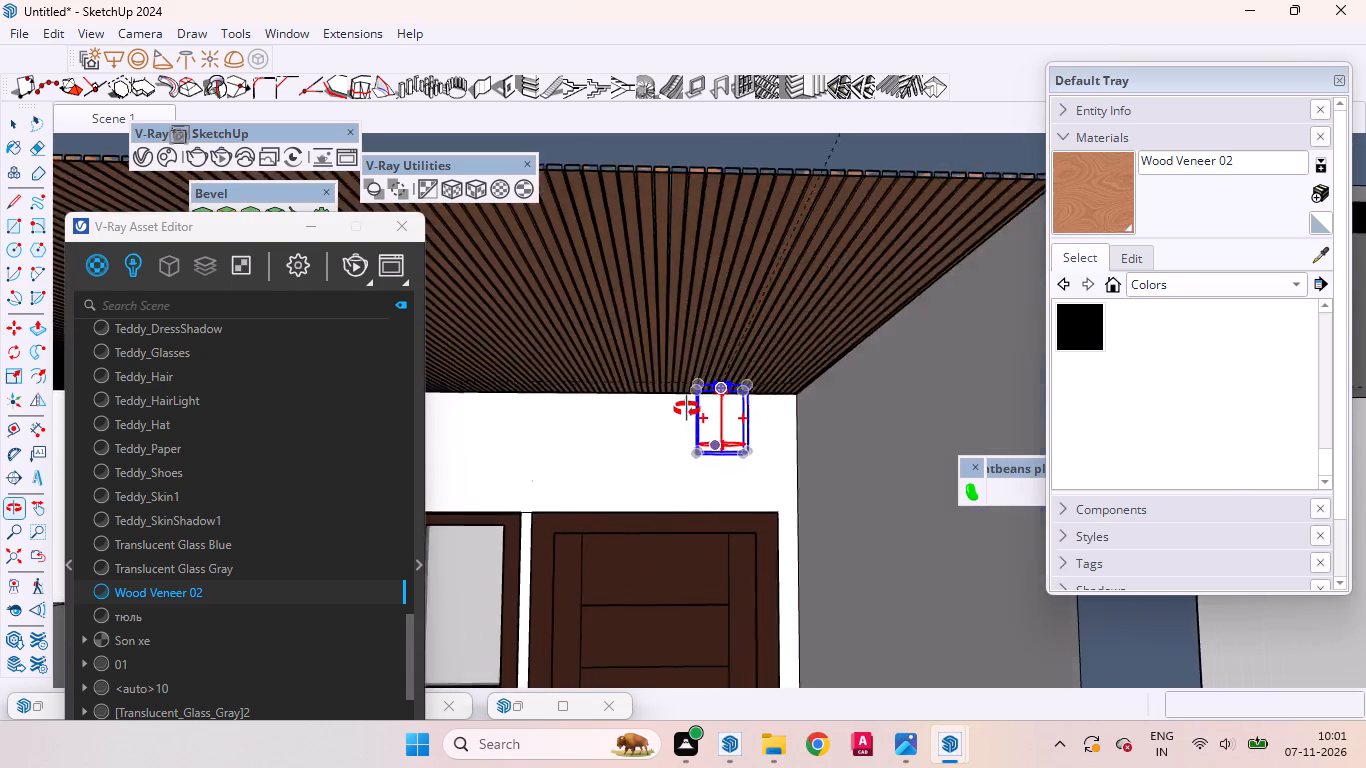
pyautogui.moveTo(687, 409); pyautogui.dragTo(685, 424, button='middle')
pyautogui.scroll(-12, 857, 408)
pyautogui.scroll(3, 810, 448)
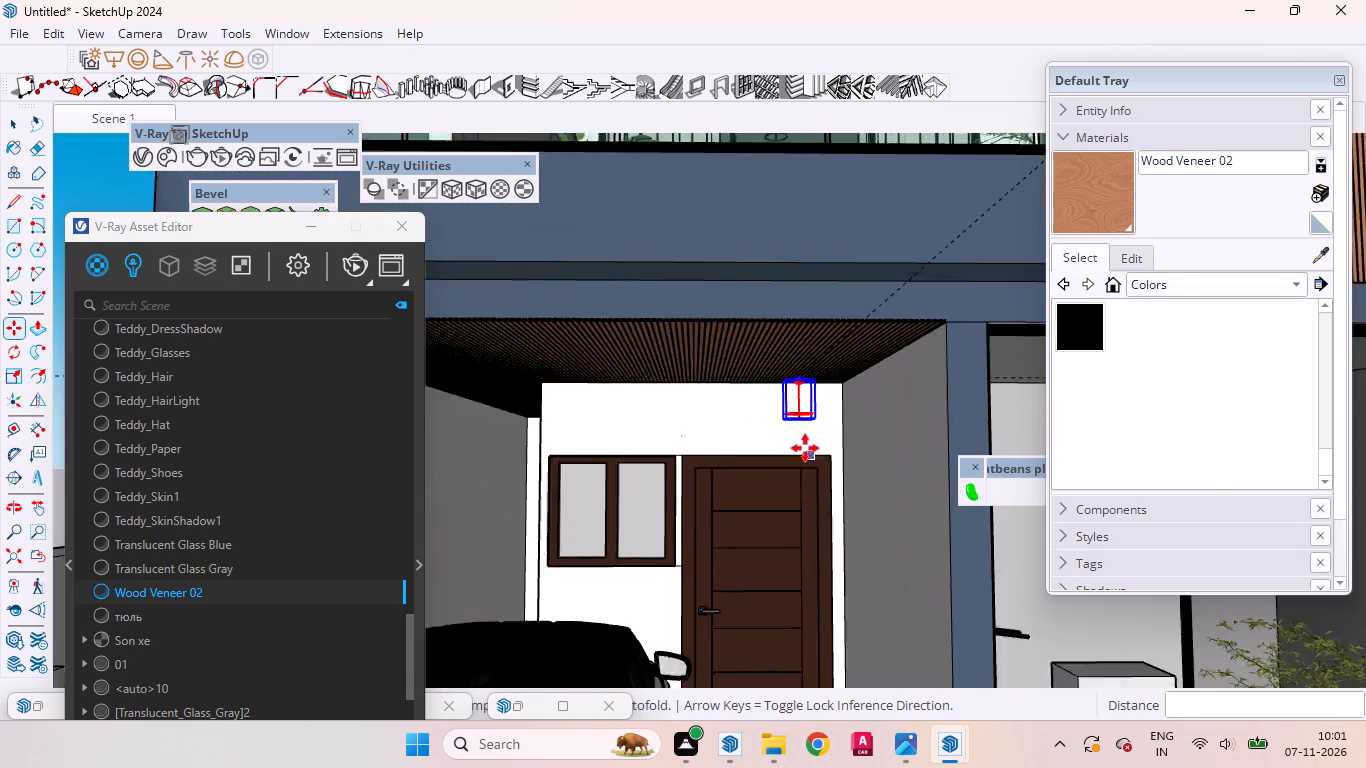
# Copy the car porch light twice along the back wall toward the window side, spaced about 3' 1/2" and 2' 6 13/16".
pyautogui.scroll(5, 805, 448)
pyautogui.press('m')
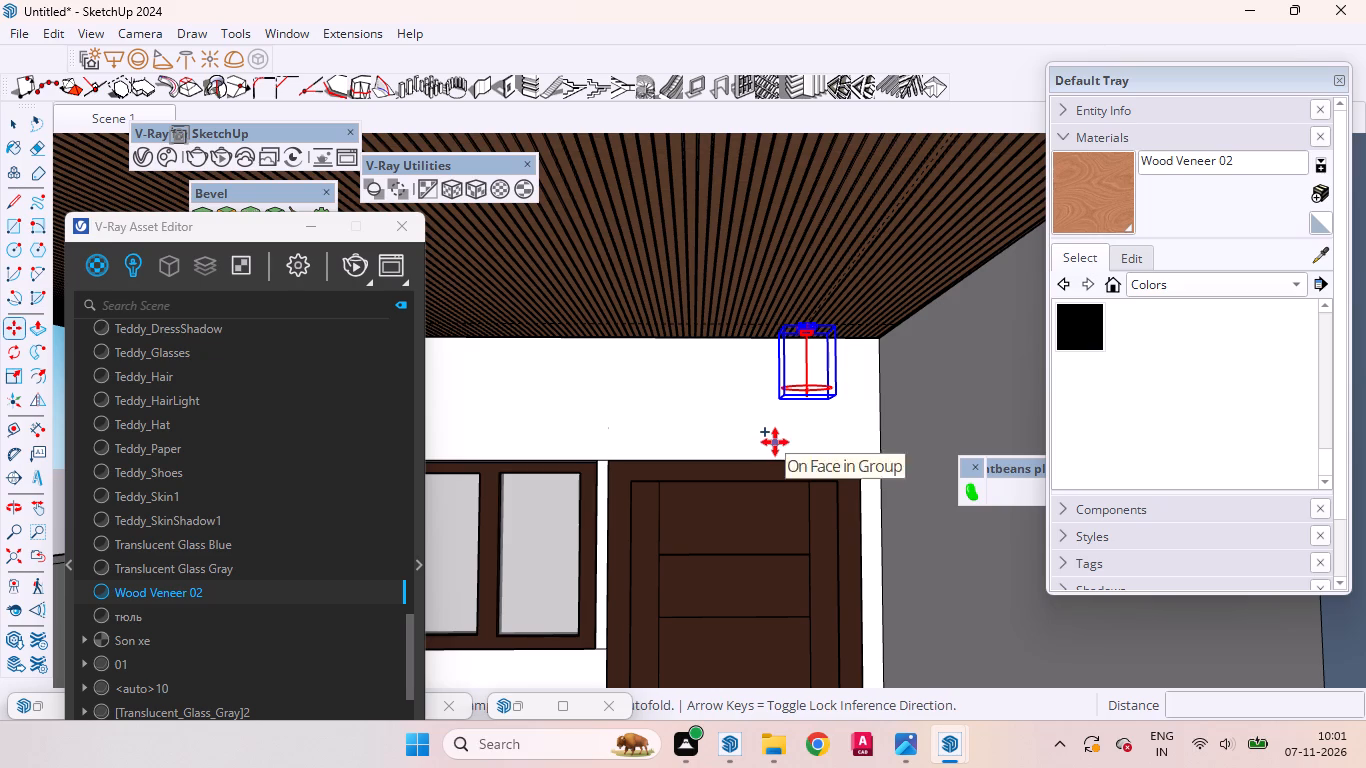
pyautogui.click(775, 437)
pyautogui.scroll(1, 748, 439)
pyautogui.scroll(-6, 748, 439)
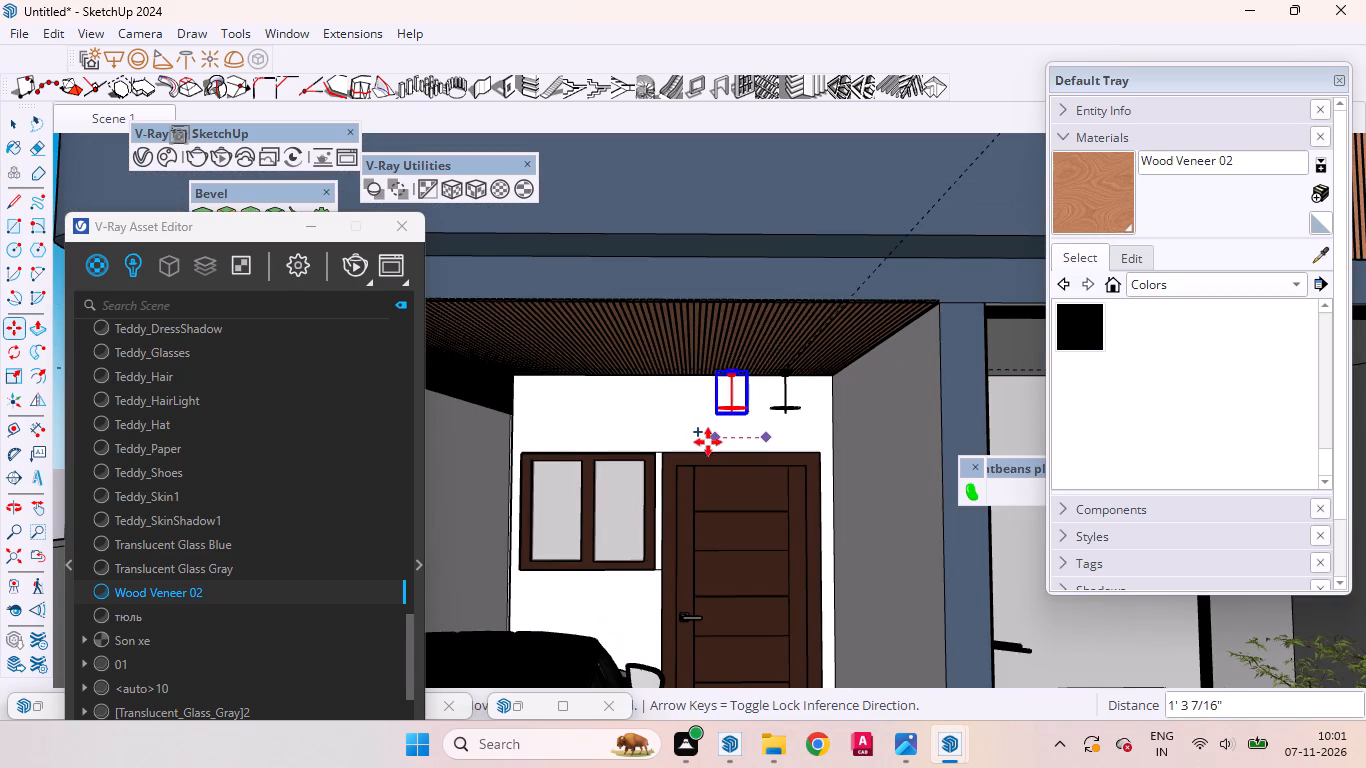
pyautogui.click(649, 441)
pyautogui.click(649, 441)
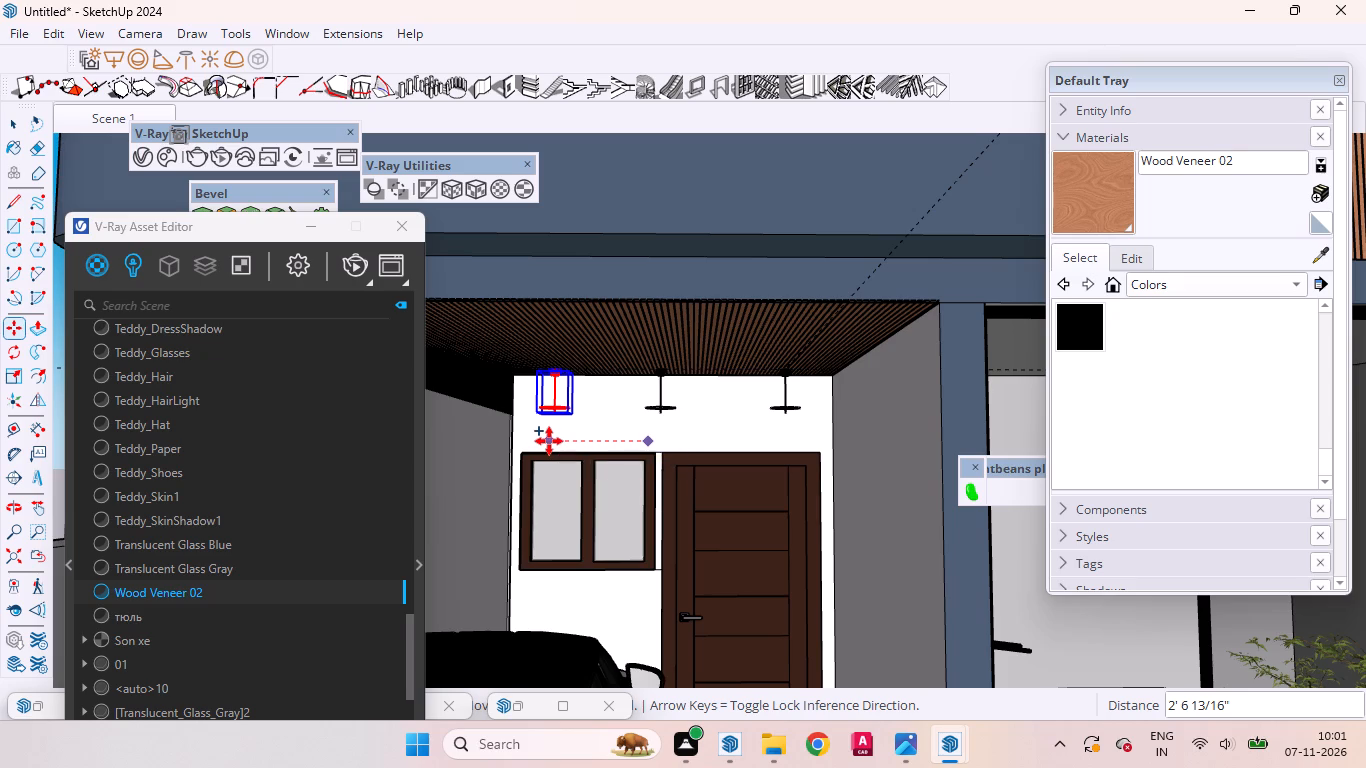
pyautogui.click(549, 441)
pyautogui.press('space')
pyautogui.scroll(-8, 763, 443)
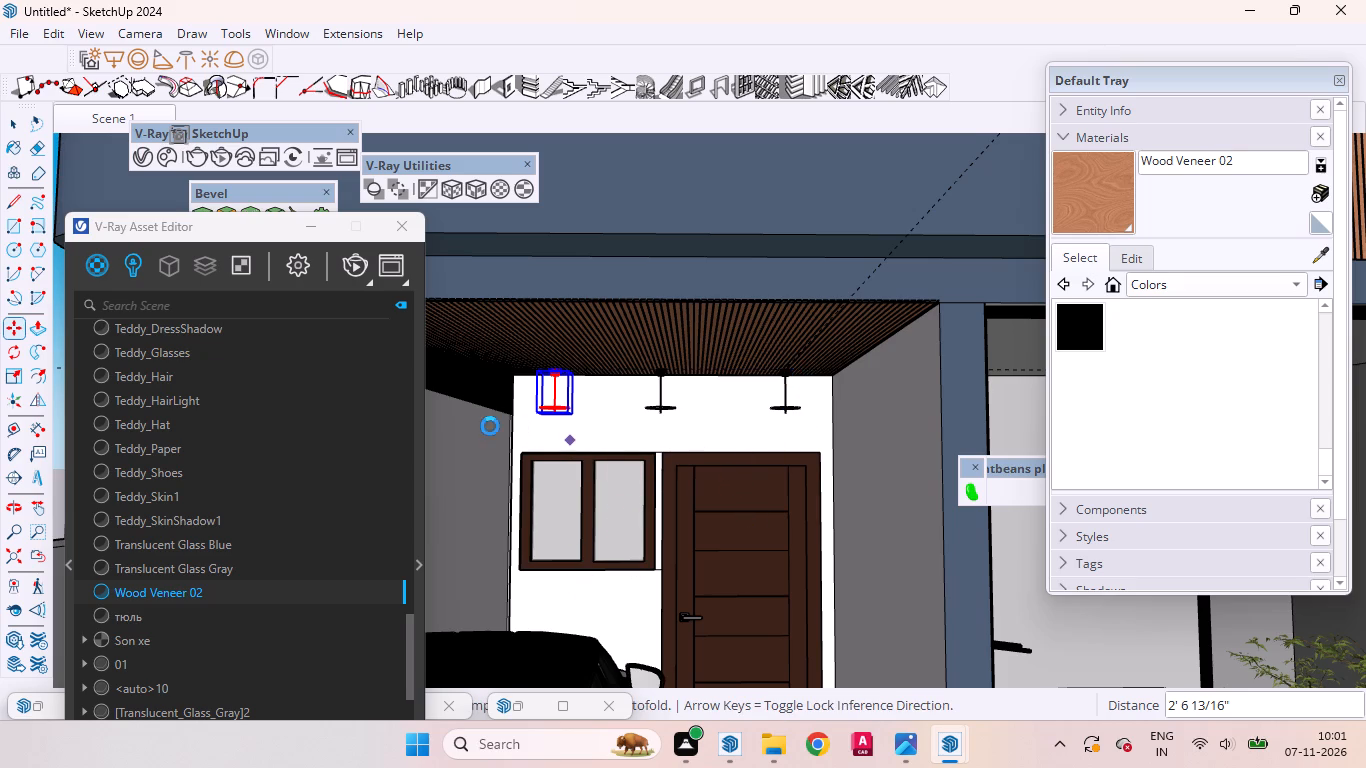
pyautogui.press('space')
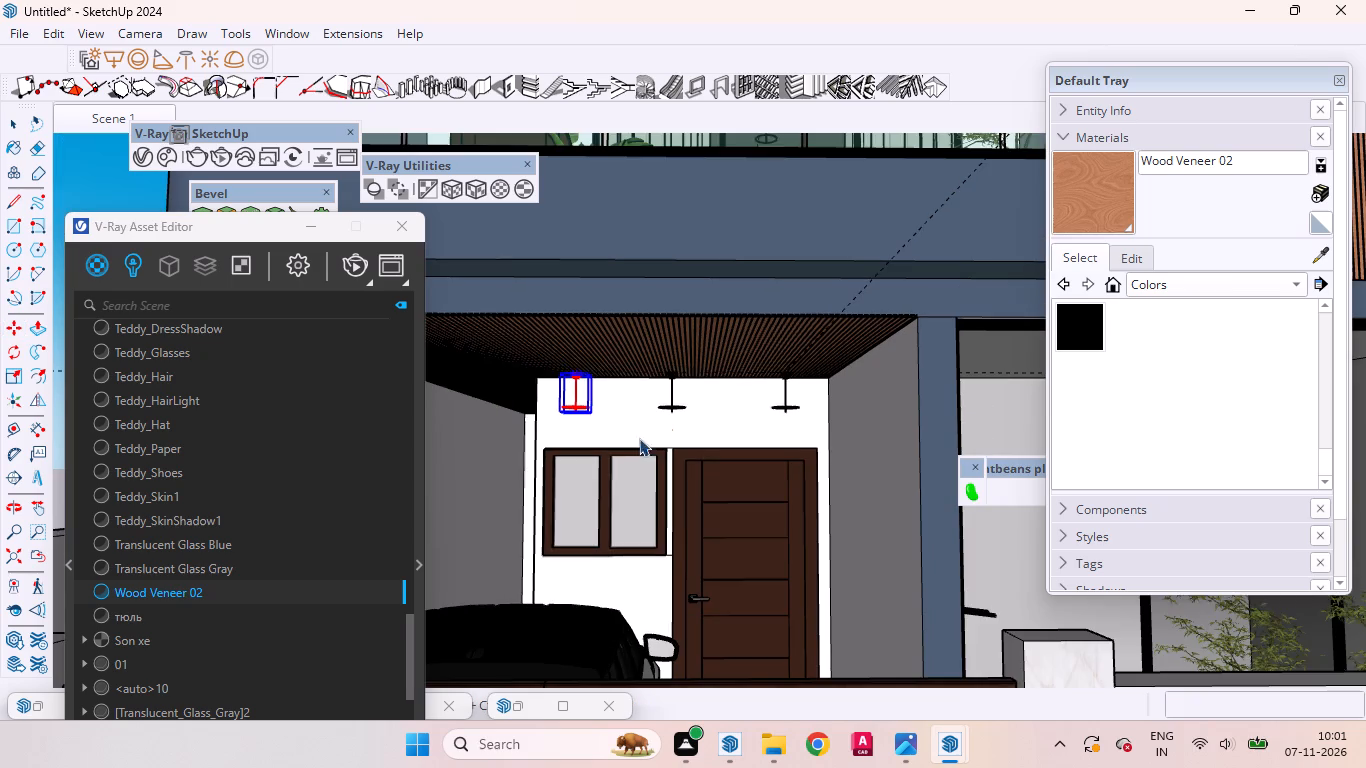
# Select all three back-wall lights with their fixtures and copy the row about 3' 8 7/16" toward the front of the car porch.
pyautogui.scroll(-9, 701, 414)
pyautogui.scroll(6, 719, 331)
pyautogui.scroll(1, 666, 398)
pyautogui.moveTo(689, 408); pyautogui.dragTo(722, 408, button='middle')
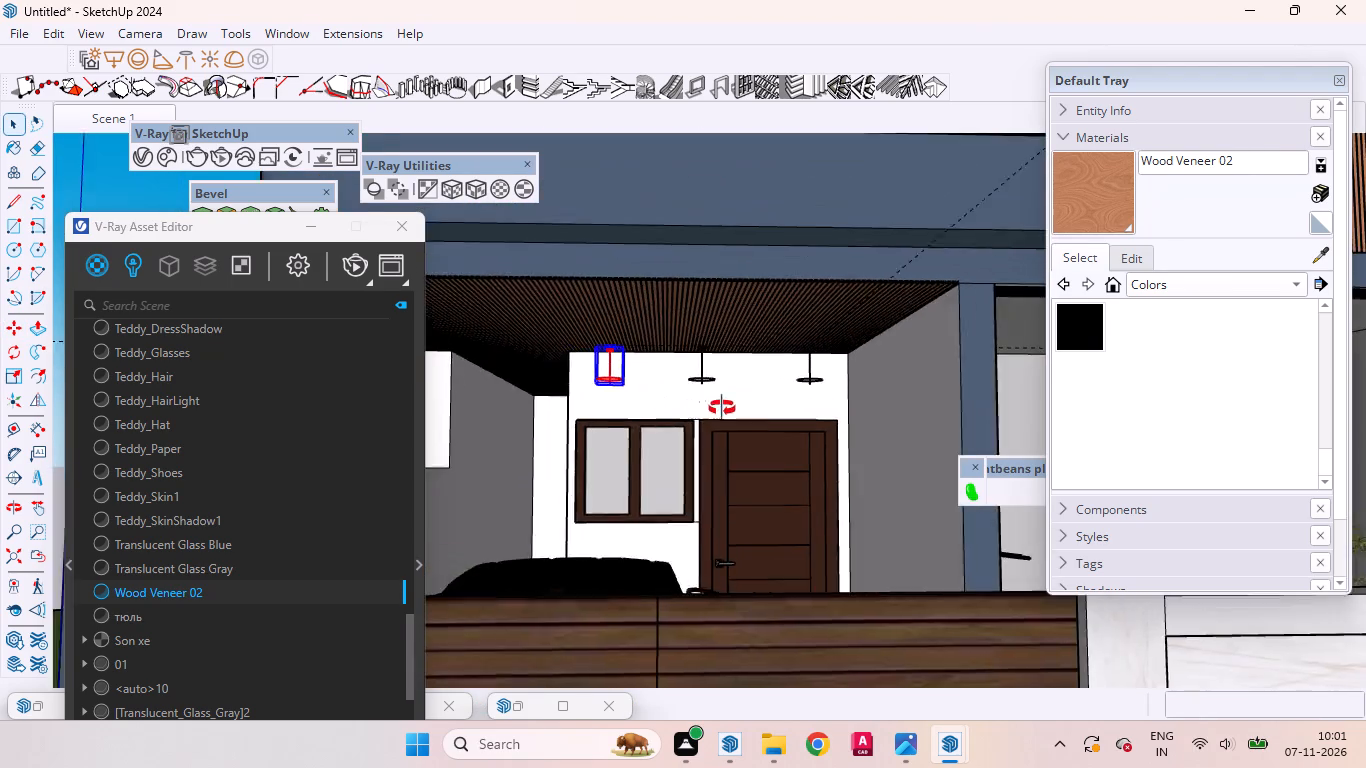
pyautogui.moveTo(722, 408); pyautogui.dragTo(1012, 422, button='middle')
pyautogui.scroll(4, 629, 269)
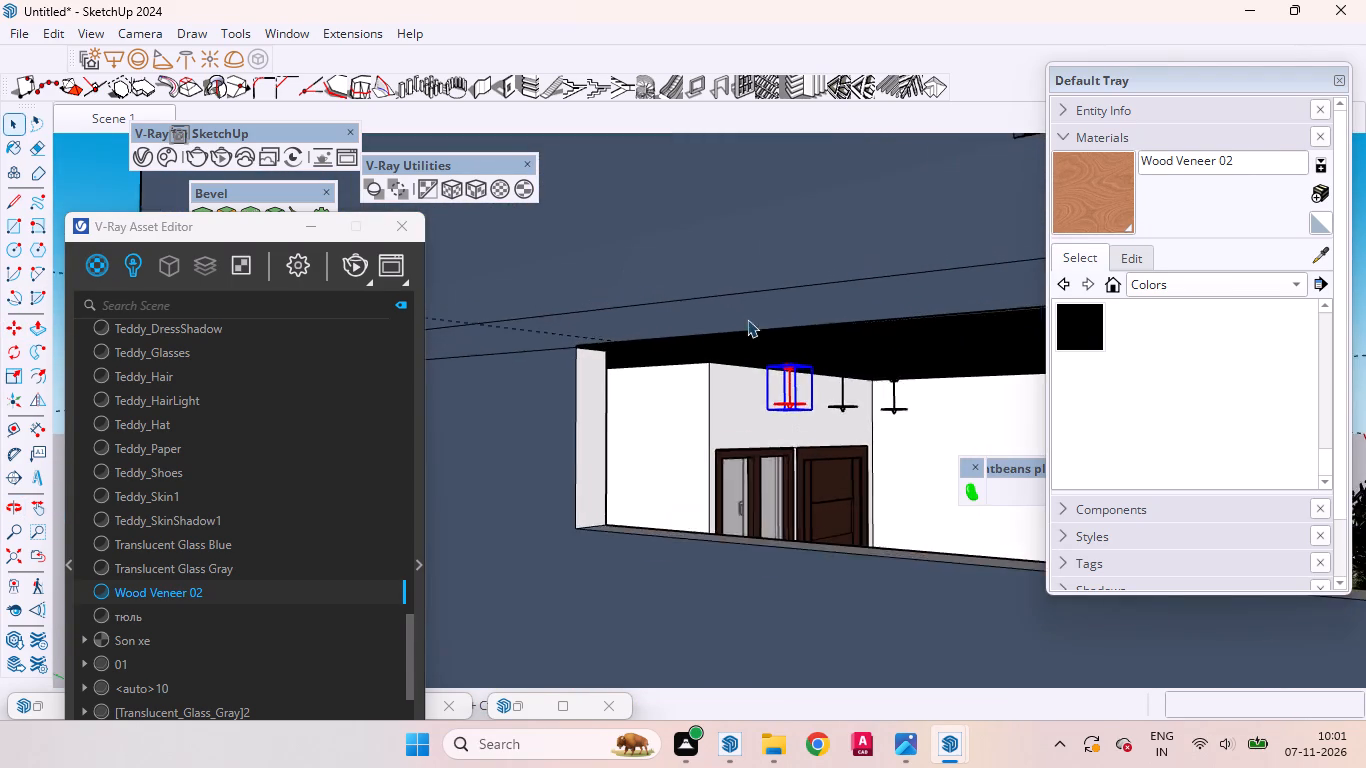
pyautogui.scroll(6, 777, 354)
pyautogui.scroll(-1, 757, 345)
pyautogui.moveTo(728, 345); pyautogui.dragTo(539, 323, button='middle')
pyautogui.scroll(-1, 520, 310)
pyautogui.scroll(1, 520, 310)
pyautogui.scroll(-3, 520, 310)
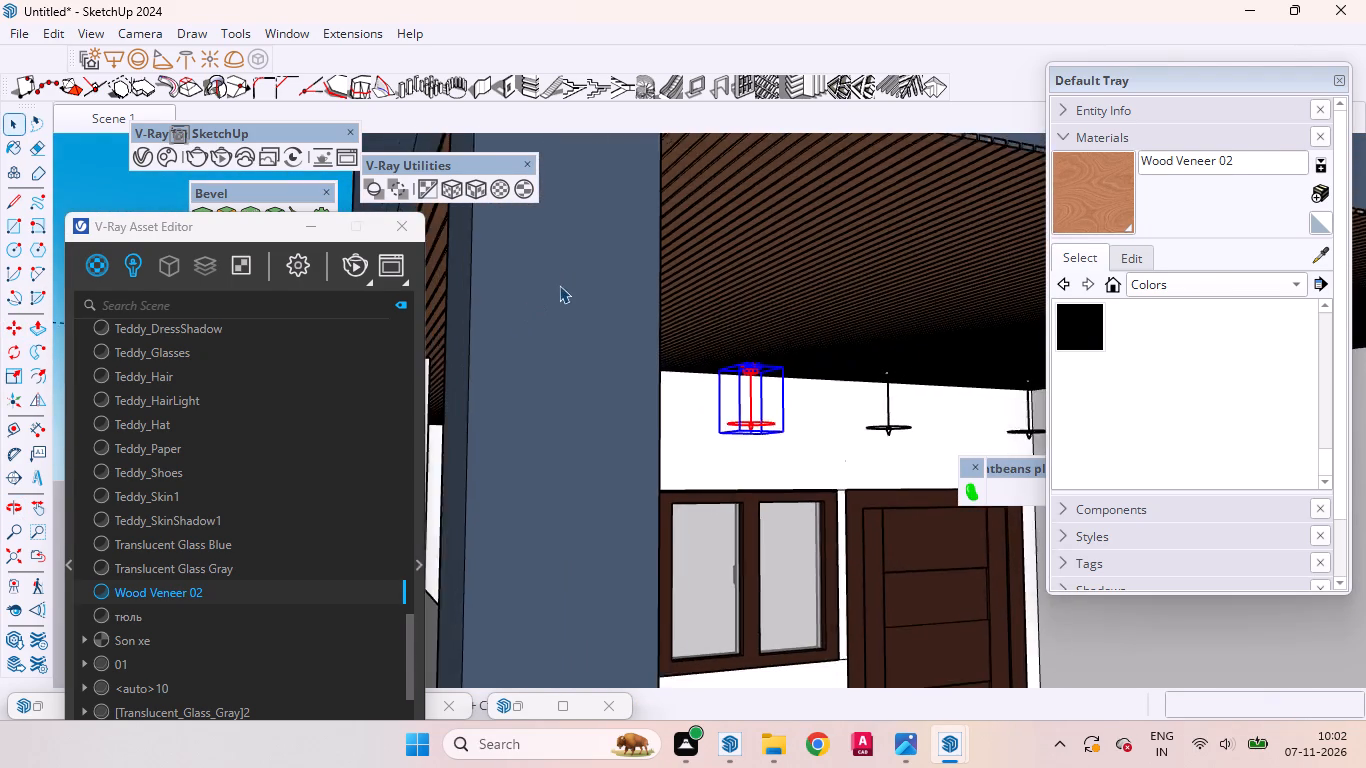
pyautogui.scroll(-13, 559, 285)
pyautogui.scroll(1, 632, 312)
pyautogui.scroll(-8, 632, 312)
pyautogui.moveTo(846, 324); pyautogui.dragTo(727, 285, button='middle')
pyautogui.scroll(20, 733, 335)
pyautogui.scroll(2, 733, 335)
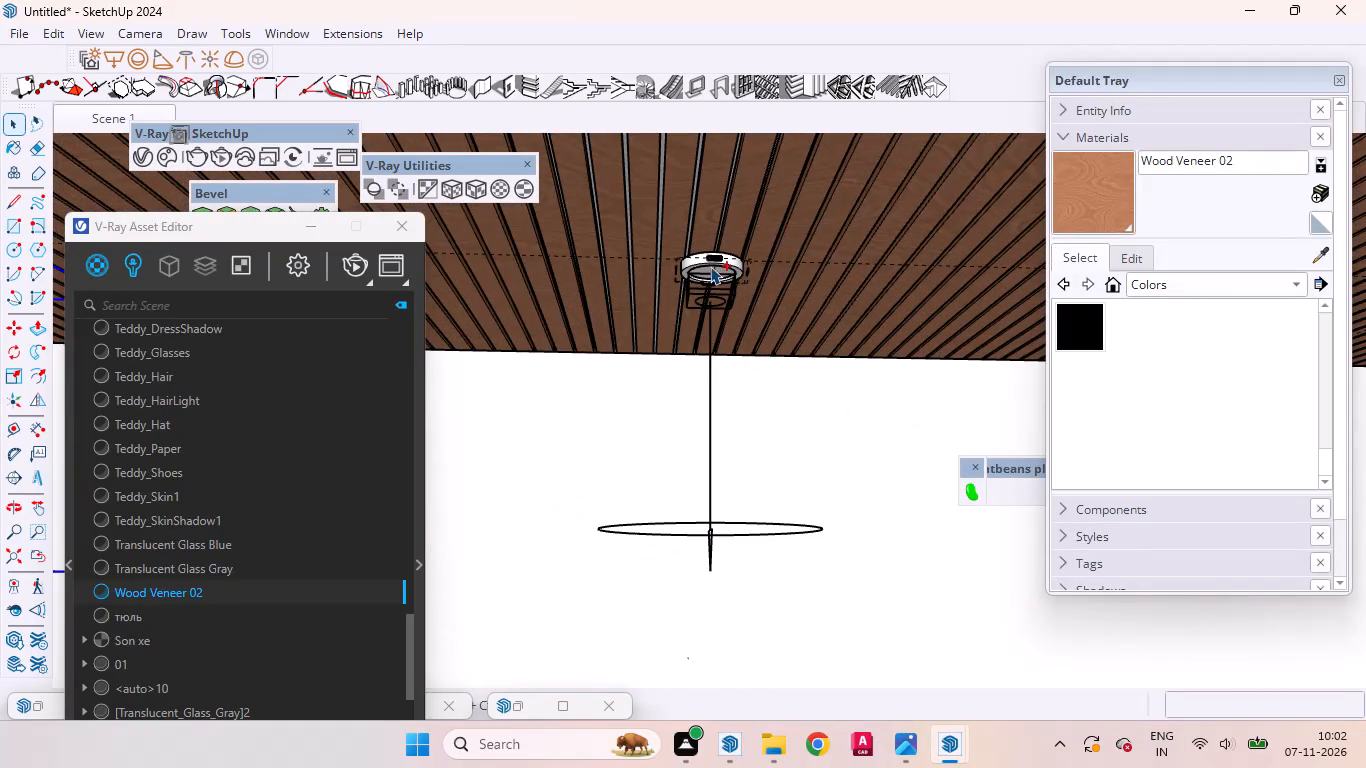
pyautogui.keyDown('ctrl'); pyautogui.click(710, 266); pyautogui.keyUp('ctrl')
pyautogui.keyDown('ctrl'); pyautogui.click(713, 298); pyautogui.keyUp('ctrl')
pyautogui.keyDown('ctrl'); pyautogui.scroll(-10, 774, 341); pyautogui.keyUp('ctrl')
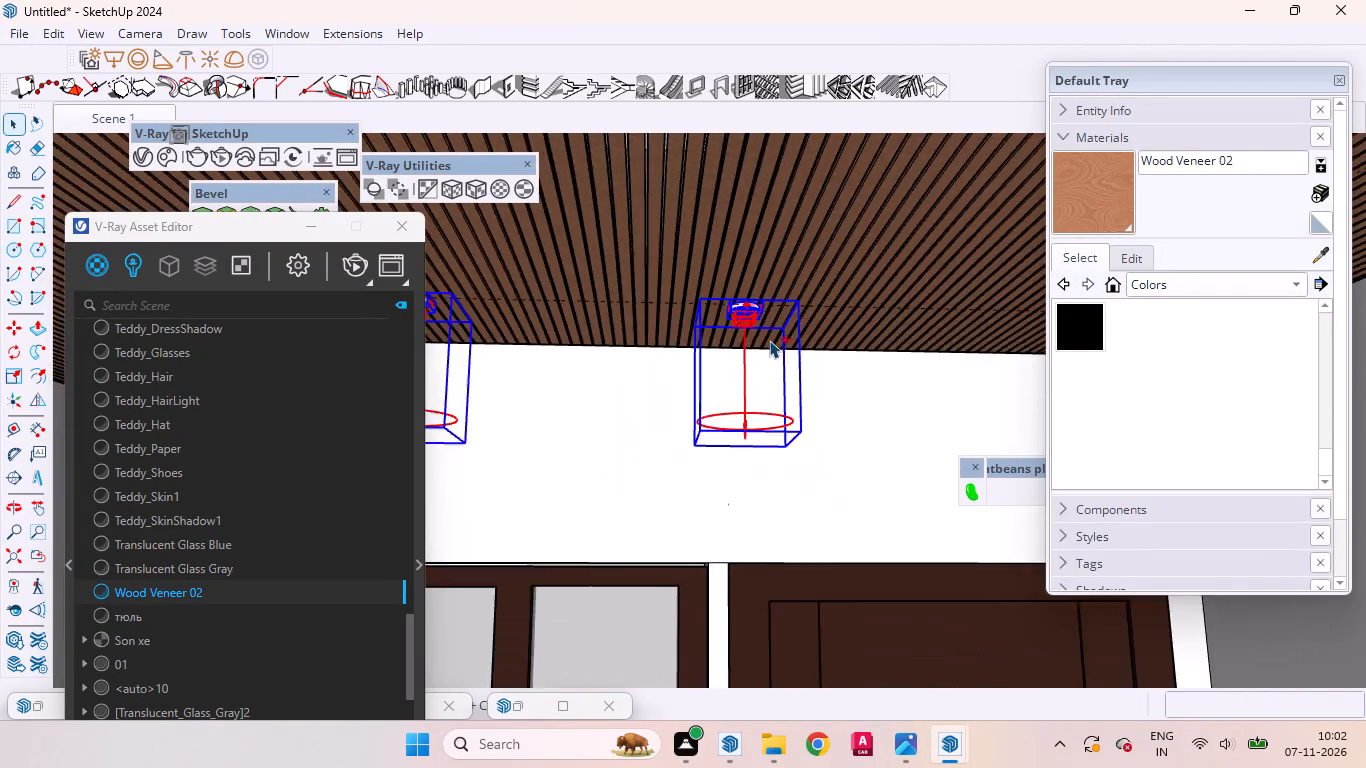
pyautogui.keyDown('ctrl'); pyautogui.scroll(-5, 769, 340); pyautogui.keyUp('ctrl')
pyautogui.keyDown('ctrl'); pyautogui.scroll(5, 980, 320); pyautogui.keyUp('ctrl')
pyautogui.keyDown('ctrl'); pyautogui.scroll(-1, 983, 320); pyautogui.keyUp('ctrl')
pyautogui.keyDown('ctrl'); pyautogui.scroll(13, 980, 323); pyautogui.keyUp('ctrl')
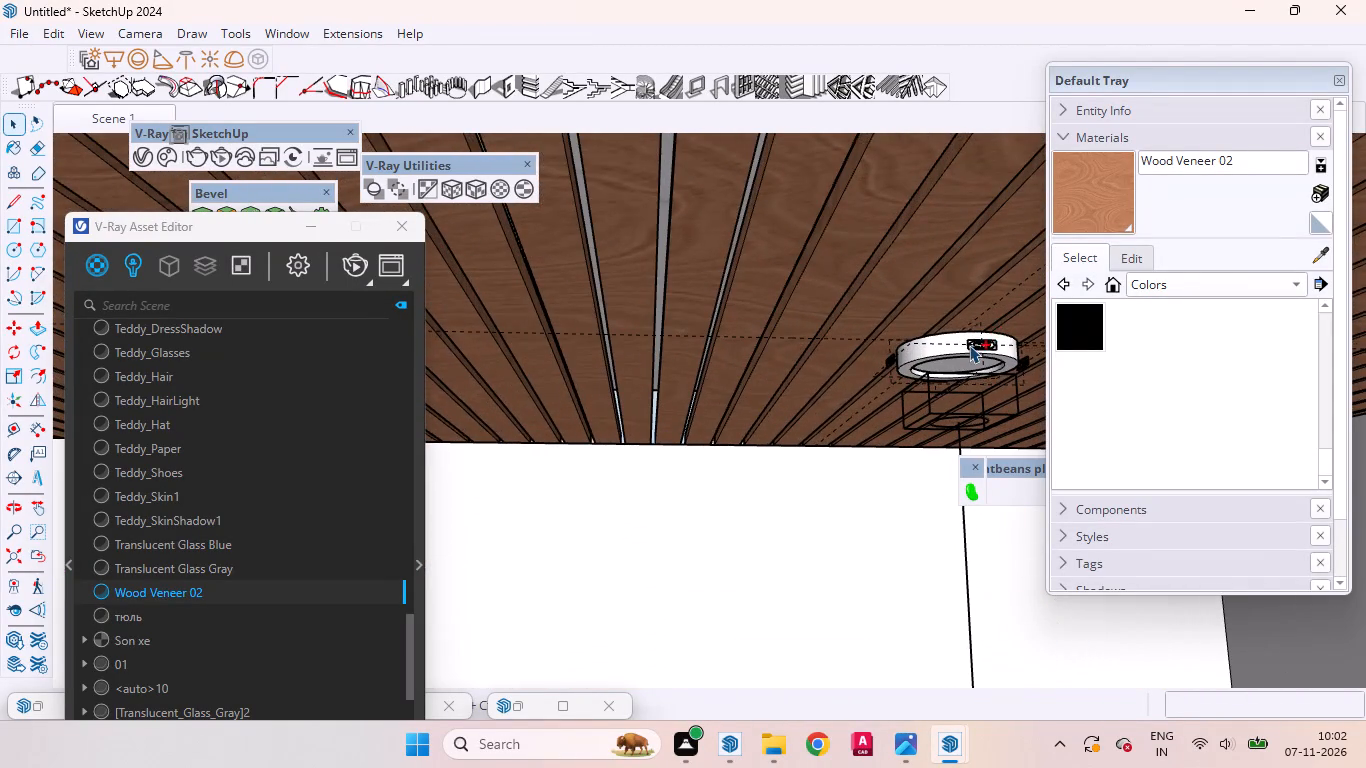
pyautogui.keyDown('ctrl'); pyautogui.click(969, 345); pyautogui.keyUp('ctrl')
pyautogui.keyDown('ctrl'); pyautogui.click(951, 416); pyautogui.keyUp('ctrl')
pyautogui.keyDown('ctrl'); pyautogui.scroll(-3, 826, 411); pyautogui.keyUp('ctrl')
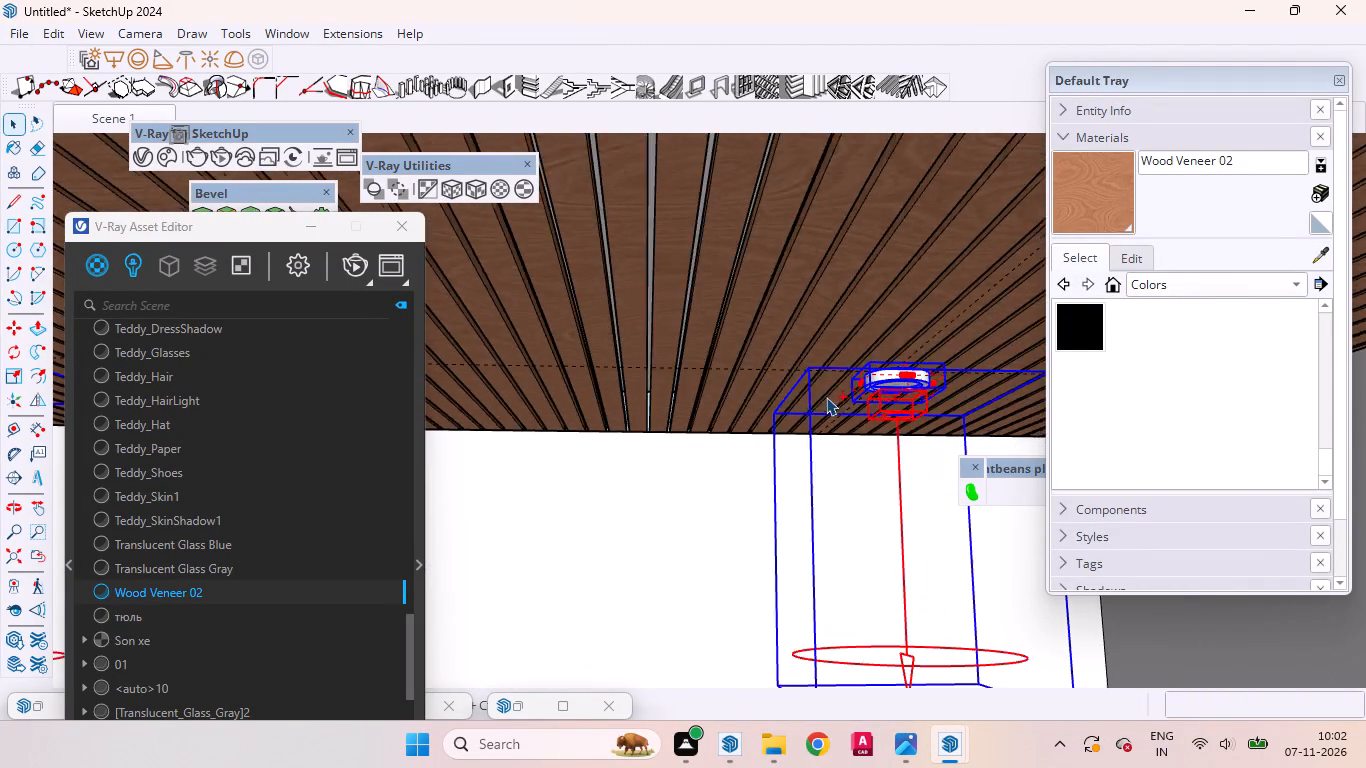
pyautogui.keyDown('ctrl'); pyautogui.scroll(-18, 826, 397); pyautogui.keyUp('ctrl')
pyautogui.keyDown('ctrl'); pyautogui.scroll(1, 830, 352); pyautogui.keyUp('ctrl')
pyautogui.keyDown('ctrl'); pyautogui.scroll(-17, 830, 352); pyautogui.keyUp('ctrl')
pyautogui.keyDown('ctrl'); pyautogui.scroll(1, 831, 350); pyautogui.keyUp('ctrl')
pyautogui.keyDown('ctrl'); pyautogui.scroll(-1, 831, 350); pyautogui.keyUp('ctrl')
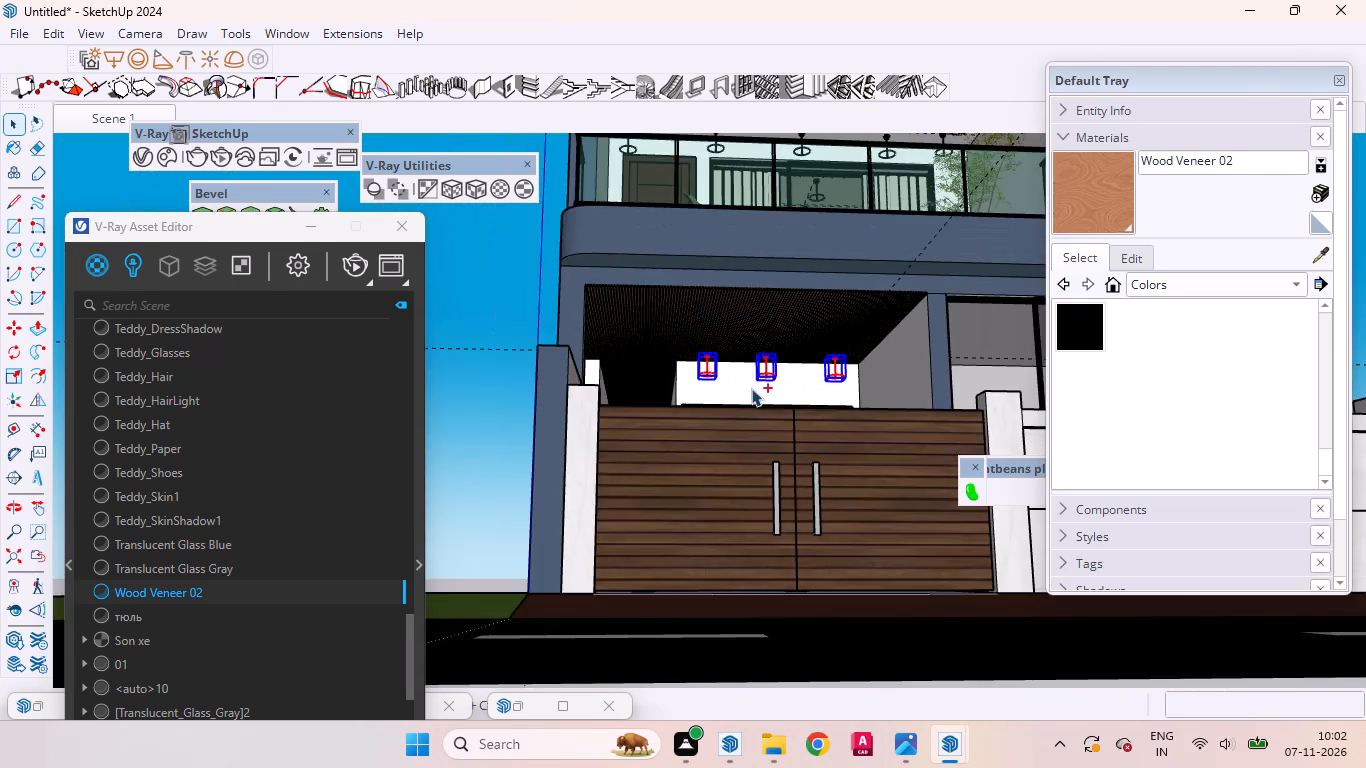
pyautogui.keyDown('ctrl'); pyautogui.moveTo(751, 391); pyautogui.dragTo(1246, 461, button='middle'); pyautogui.keyUp('ctrl')
pyautogui.keyDown('ctrl'); pyautogui.scroll(-2, 878, 431); pyautogui.keyUp('ctrl')
pyautogui.keyDown('ctrl'); pyautogui.scroll(3, 878, 431); pyautogui.keyUp('ctrl')
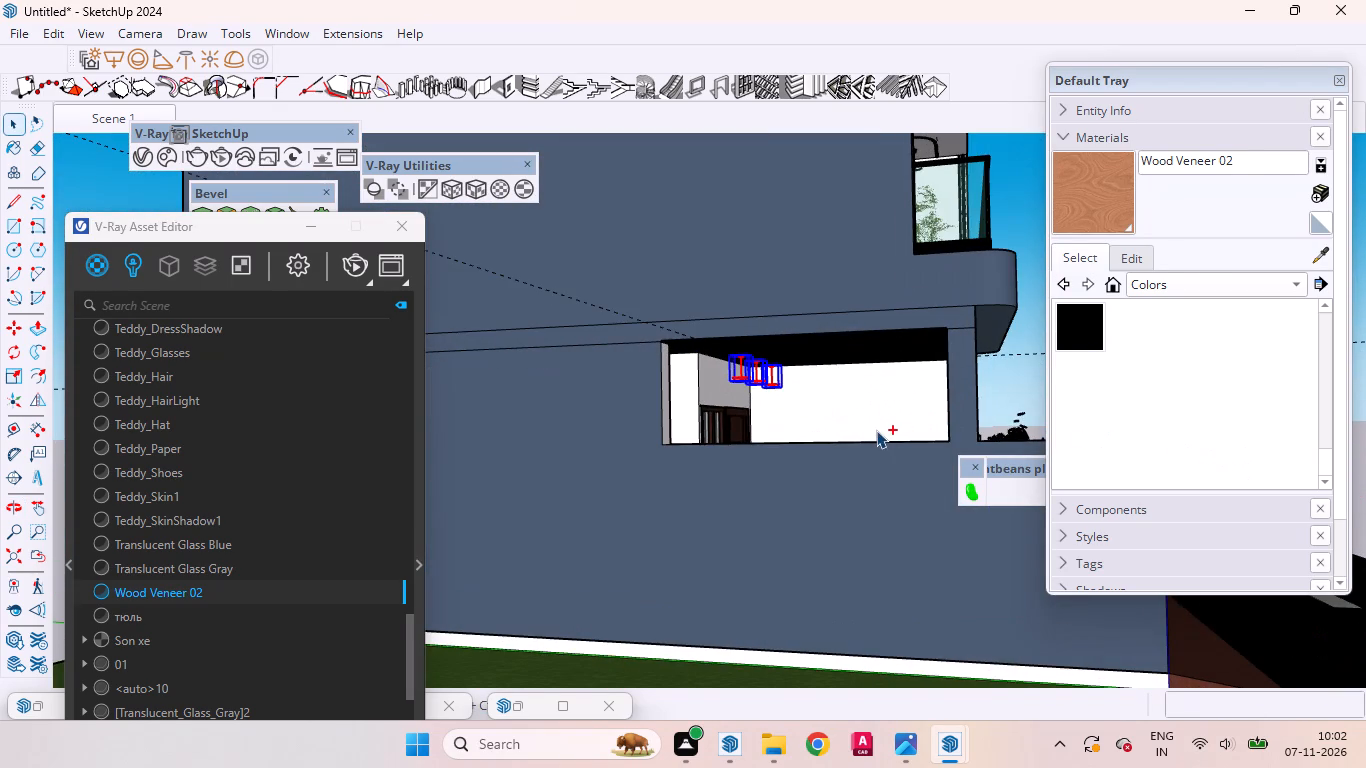
pyautogui.keyDown('ctrl'); pyautogui.scroll(5, 816, 410); pyautogui.keyUp('ctrl')
pyautogui.keyDown('ctrl'); pyautogui.scroll(-4, 822, 411); pyautogui.keyUp('ctrl')
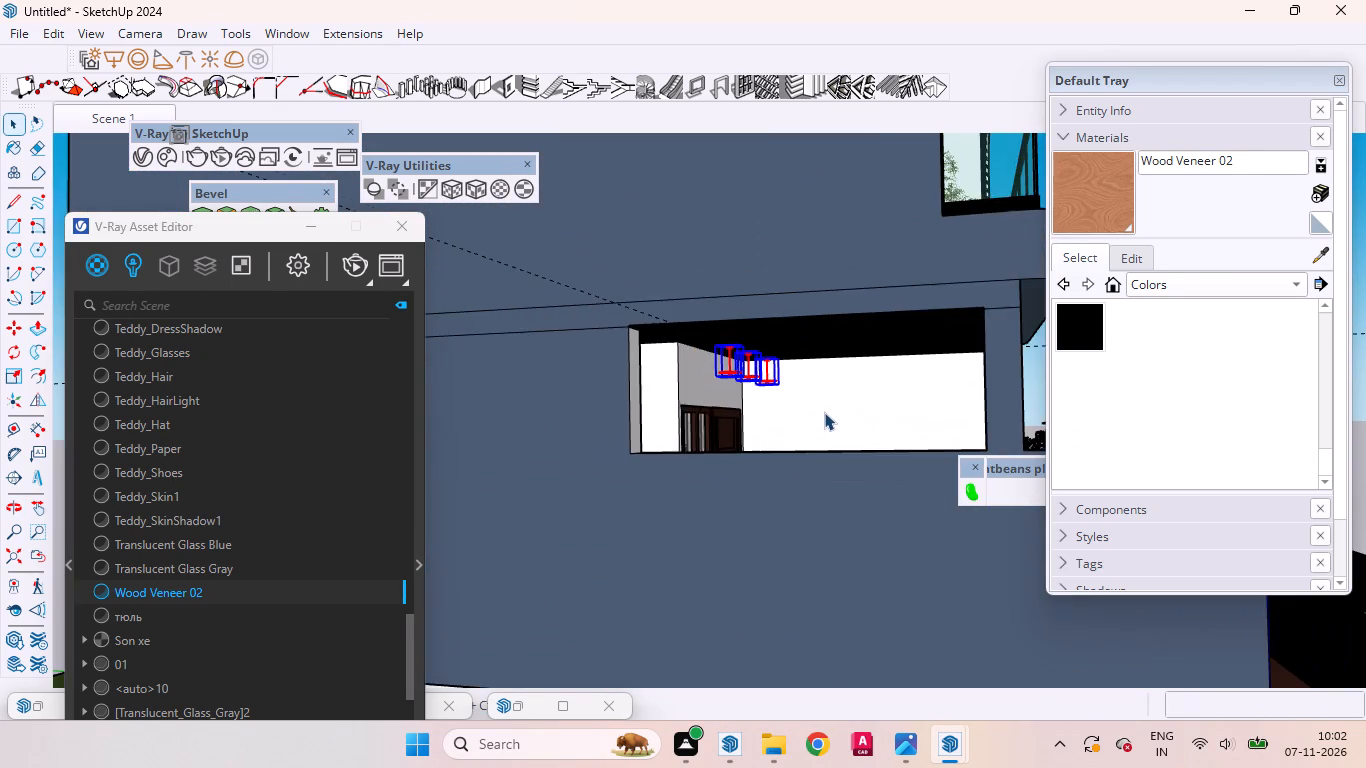
pyautogui.keyDown('ctrl'); pyautogui.moveTo(821, 410); pyautogui.dragTo(835, 434, button='middle'); pyautogui.keyUp('ctrl')
pyautogui.keyDown('ctrl'); pyautogui.scroll(-10, 840, 409); pyautogui.keyUp('ctrl')
pyautogui.keyDown('ctrl'); pyautogui.scroll(6, 846, 392); pyautogui.keyUp('ctrl')
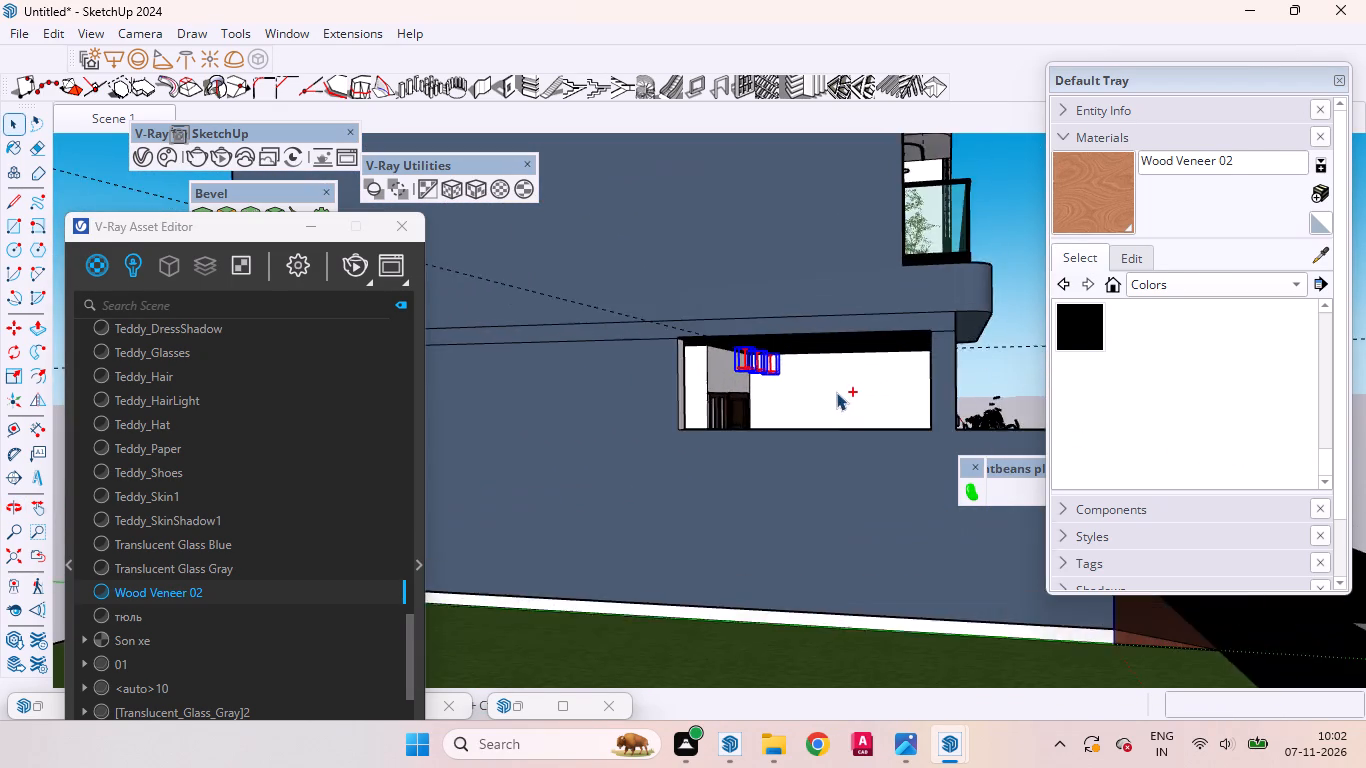
pyautogui.keyDown('ctrl'); pyautogui.moveTo(836, 392); pyautogui.dragTo(890, 324, button='middle'); pyautogui.keyUp('ctrl')
pyautogui.keyDown('ctrl'); pyautogui.scroll(1, 836, 392); pyautogui.keyUp('ctrl')
pyautogui.keyDown('ctrl'); pyautogui.scroll(4, 882, 324); pyautogui.keyUp('ctrl')
pyautogui.keyDown('ctrl'); pyautogui.scroll(-12, 814, 381); pyautogui.keyUp('ctrl')
pyautogui.keyDown('ctrl'); pyautogui.scroll(3, 834, 361); pyautogui.keyUp('ctrl')
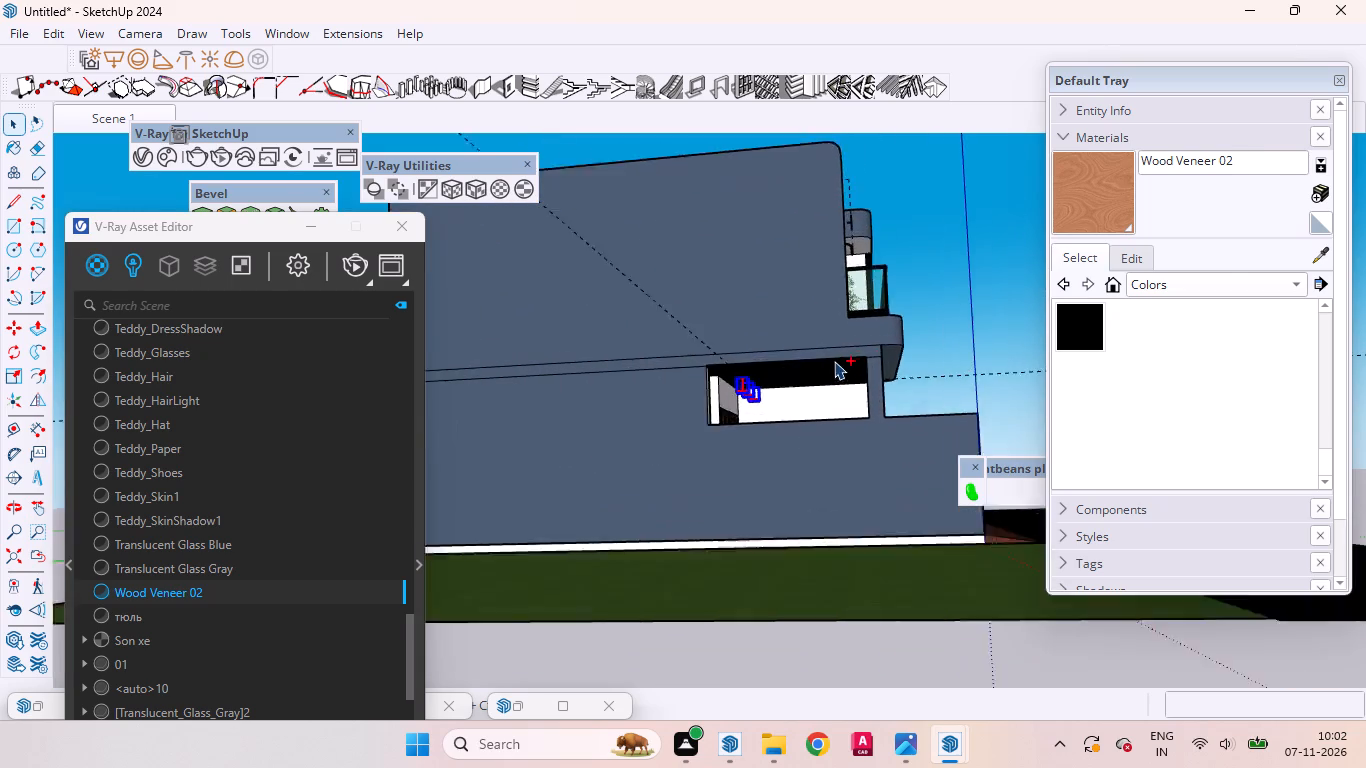
pyautogui.keyDown('ctrl'); pyautogui.scroll(11, 834, 361); pyautogui.keyUp('ctrl')
pyautogui.keyDown('ctrl'); pyautogui.moveTo(829, 442); pyautogui.dragTo(951, 500, button='middle'); pyautogui.keyUp('ctrl')
pyautogui.keyDown('ctrl'); pyautogui.scroll(-11, 700, 179); pyautogui.keyUp('ctrl')
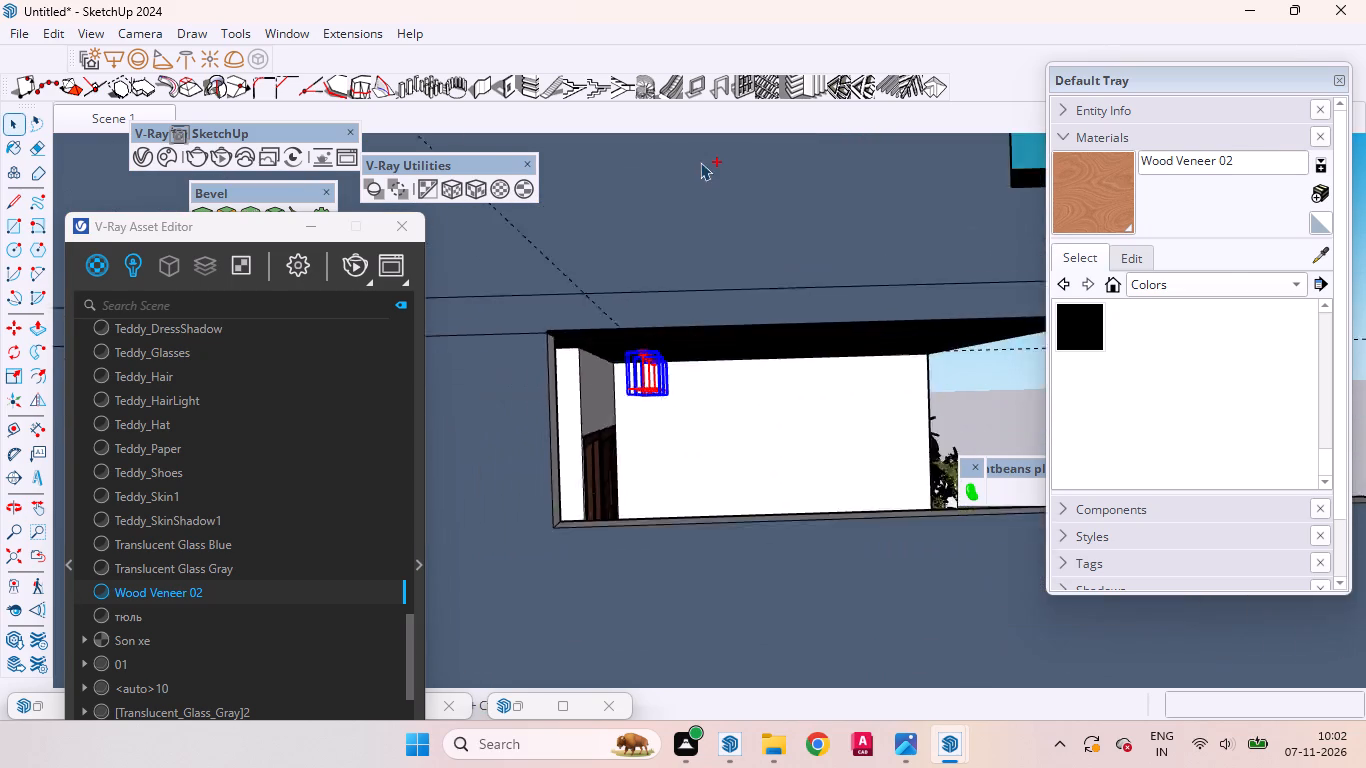
pyautogui.keyDown('ctrl'); pyautogui.scroll(-3, 700, 162); pyautogui.keyUp('ctrl')
pyautogui.keyDown('ctrl'); pyautogui.scroll(7, 763, 312); pyautogui.keyUp('ctrl')
pyautogui.keyDown('ctrl'); pyautogui.scroll(-3, 721, 418); pyautogui.keyUp('ctrl')
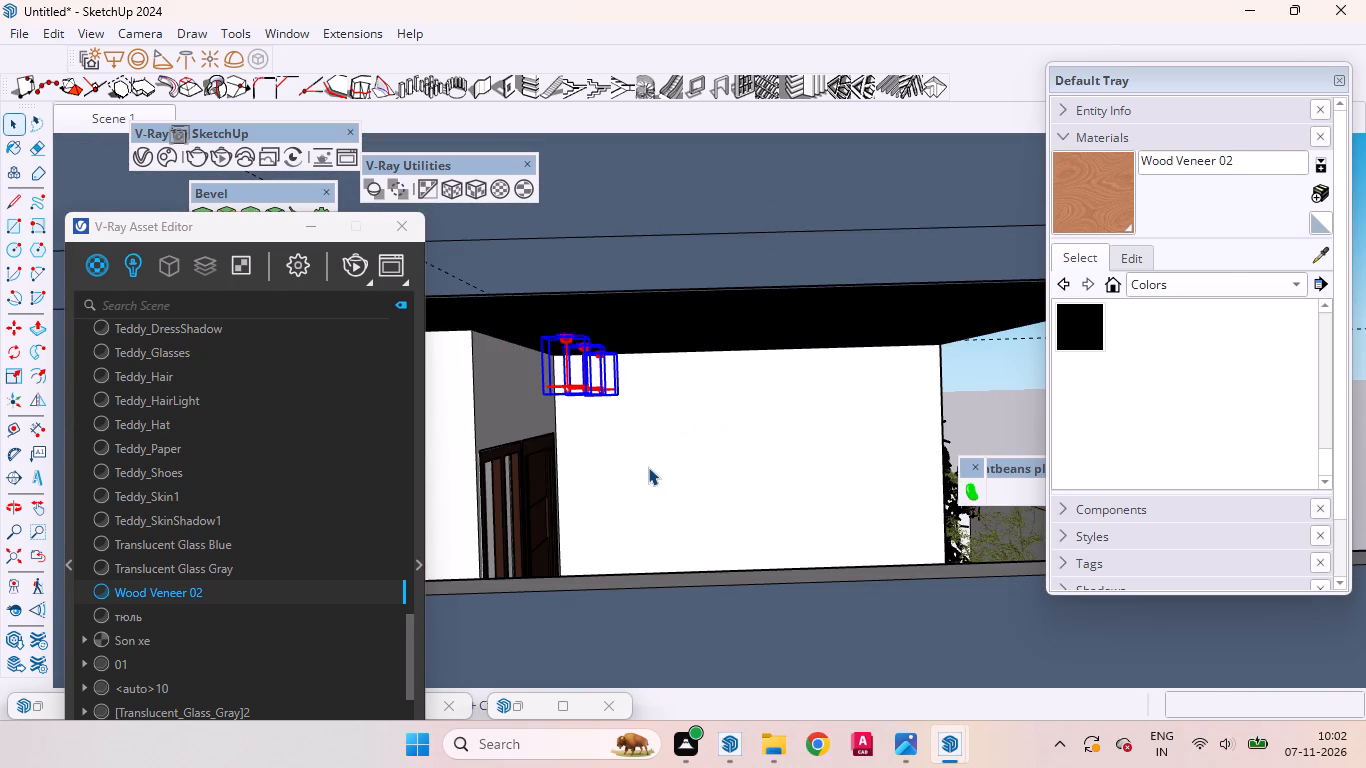
pyautogui.press('m')
pyautogui.click(648, 467)
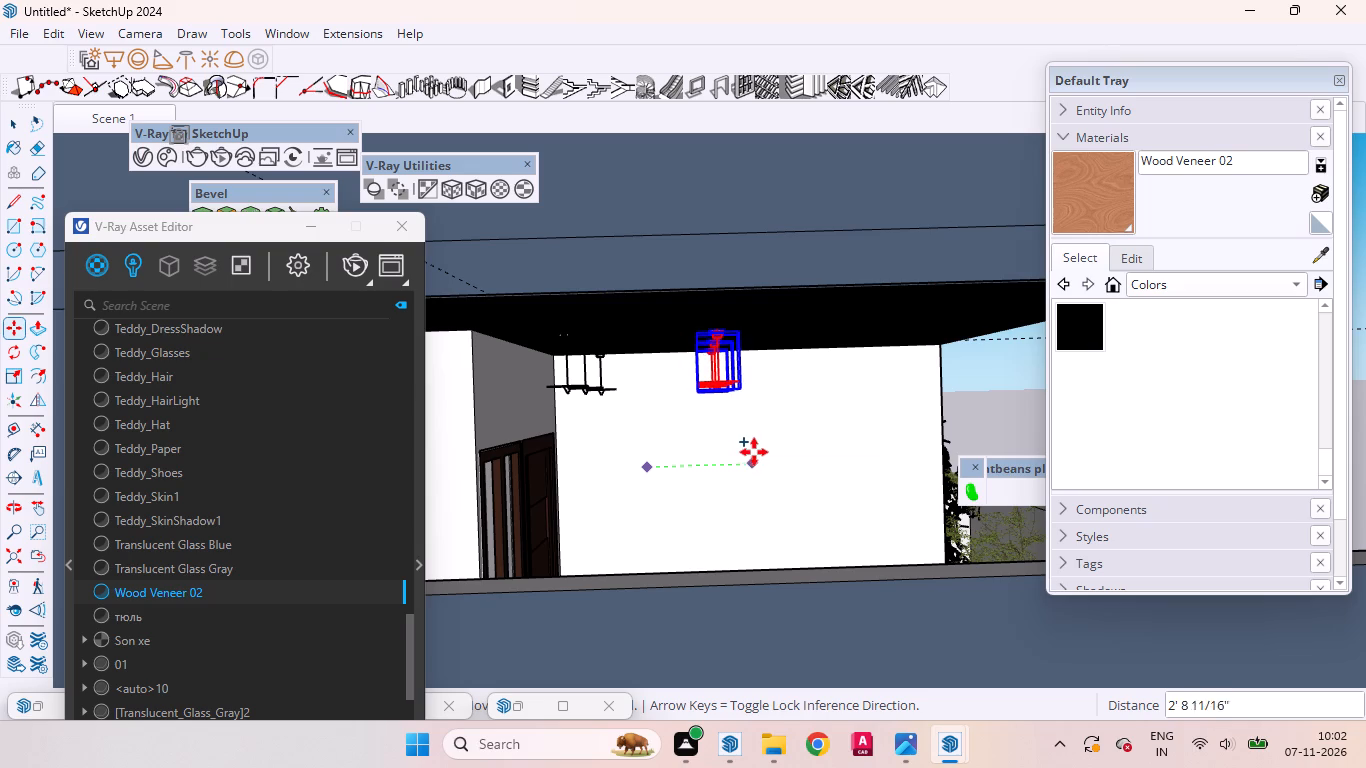
pyautogui.scroll(-1, 811, 457)
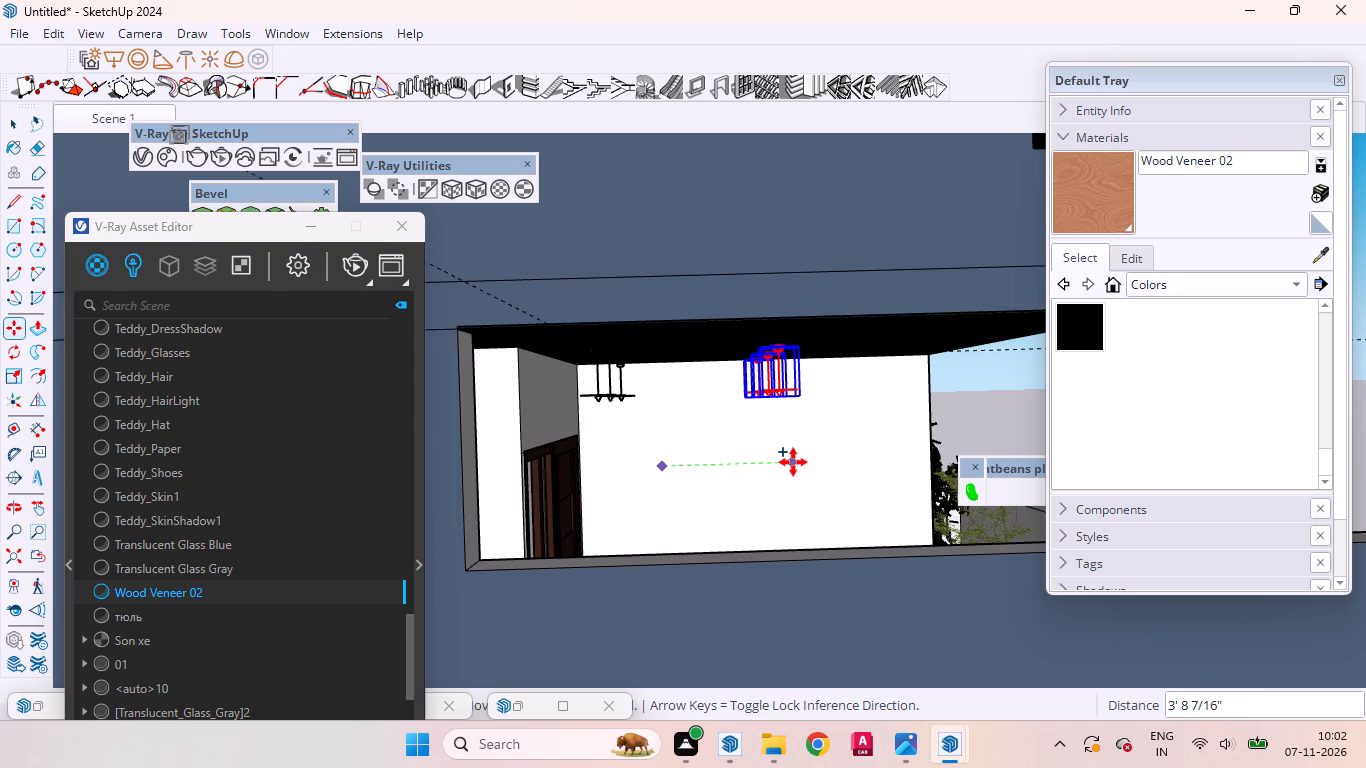
pyautogui.click(793, 462)
# Copy the second row of three lights about 3' 11 7/16" further toward the front of the car porch.
pyautogui.click(793, 462)
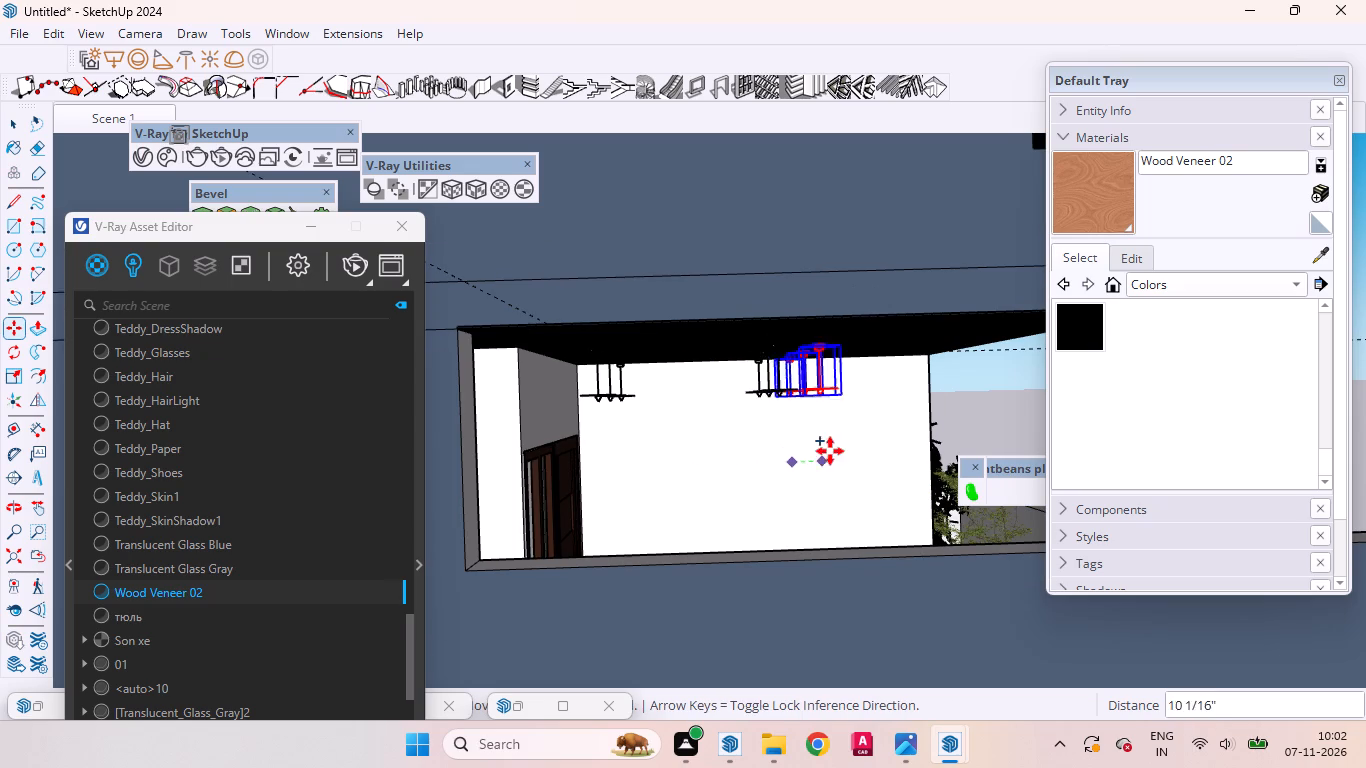
pyautogui.scroll(-12, 779, 456)
pyautogui.scroll(3, 821, 454)
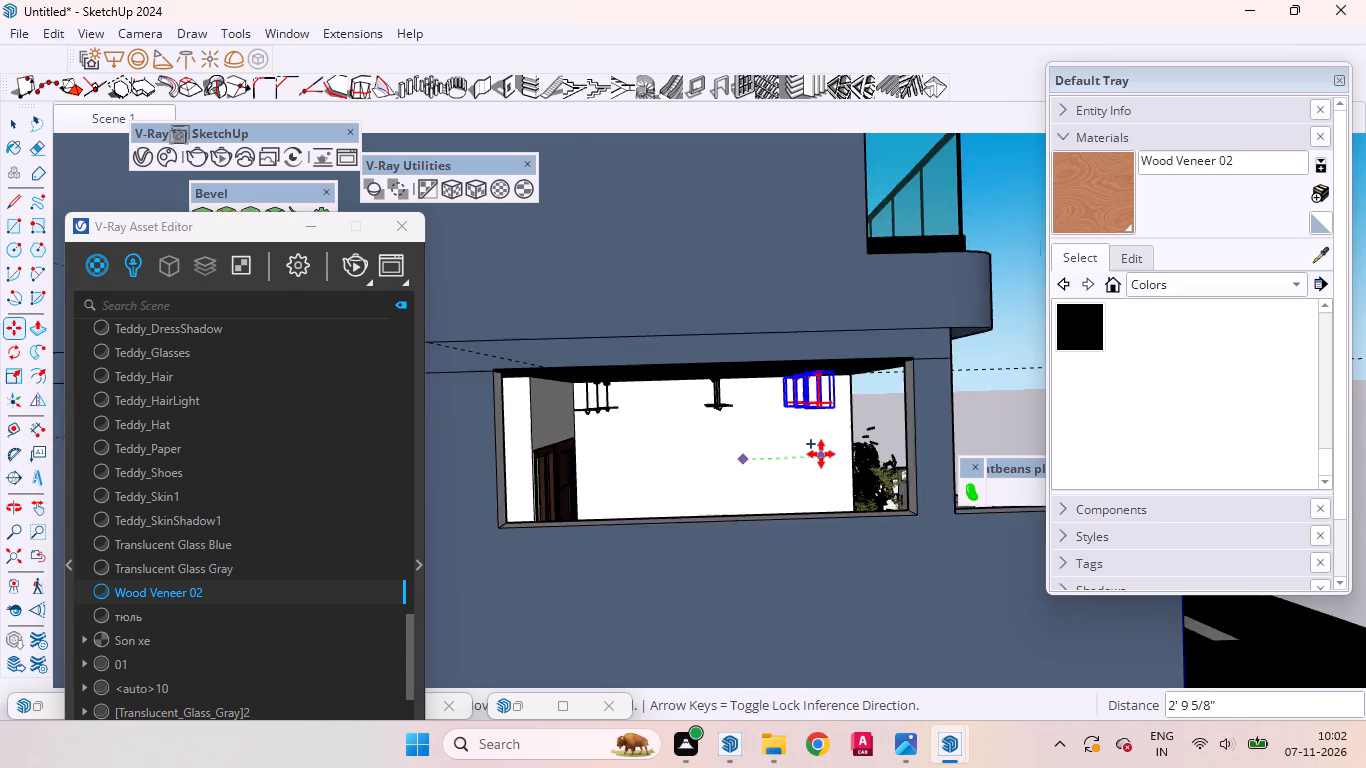
pyautogui.scroll(5, 821, 454)
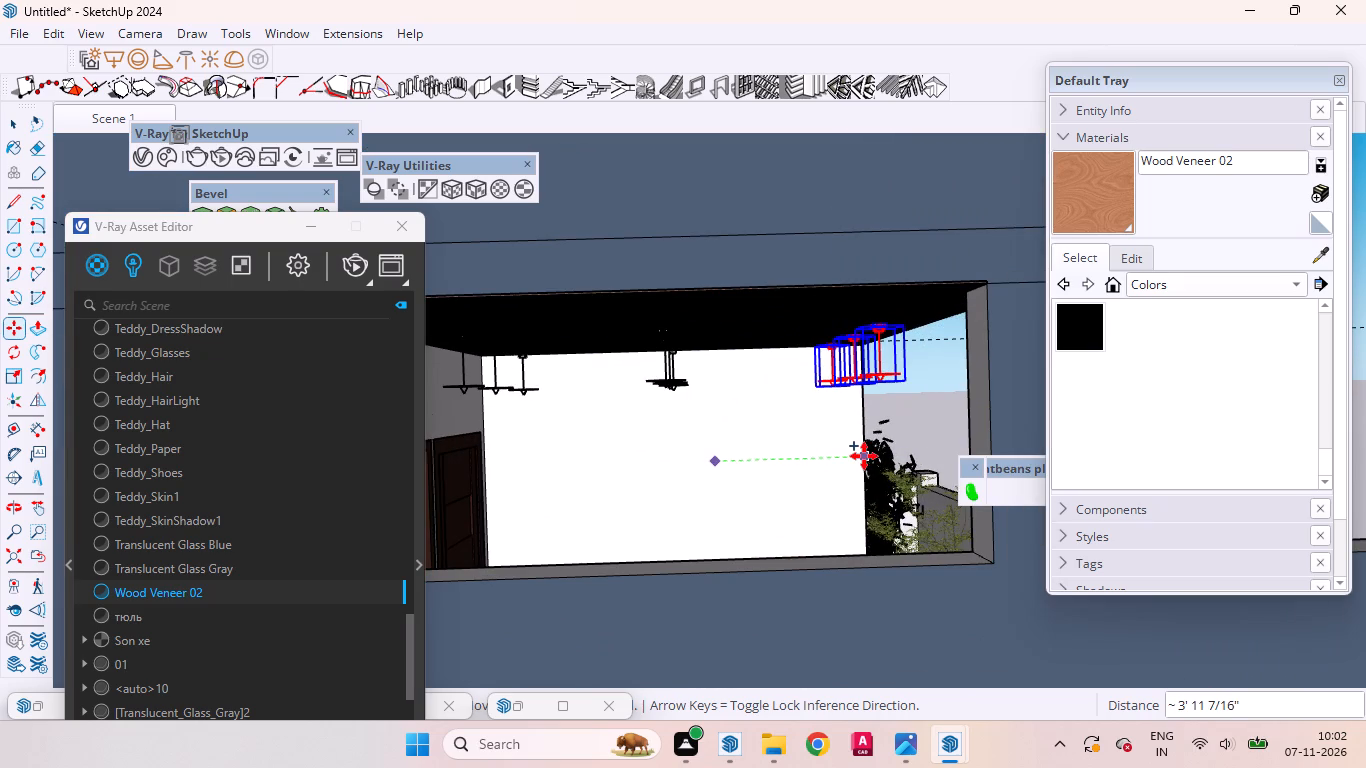
pyautogui.click(864, 456)
pyautogui.press('space')
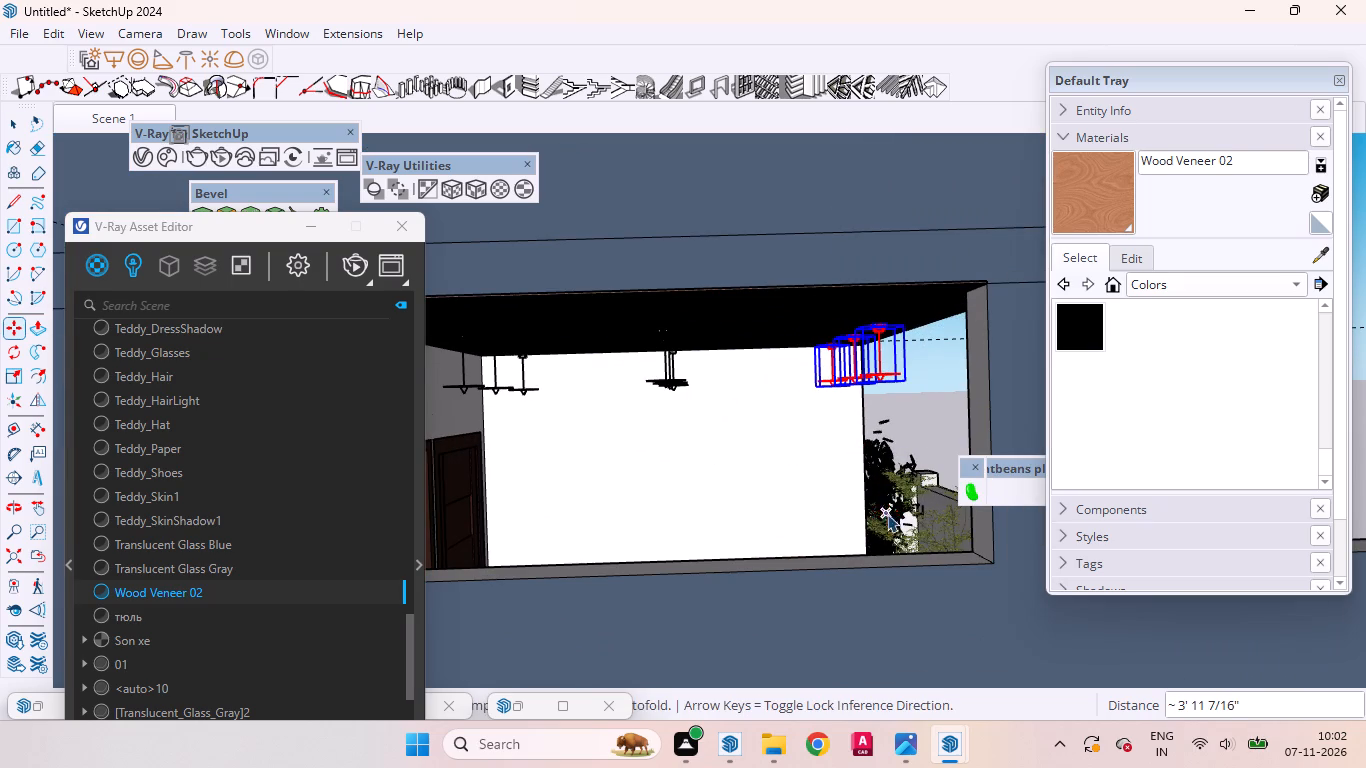
# Move the front row of three lights about 7 3/4" back toward the back wall.
pyautogui.scroll(-10, 783, 472)
pyautogui.moveTo(805, 446); pyautogui.dragTo(393, 389, button='middle')
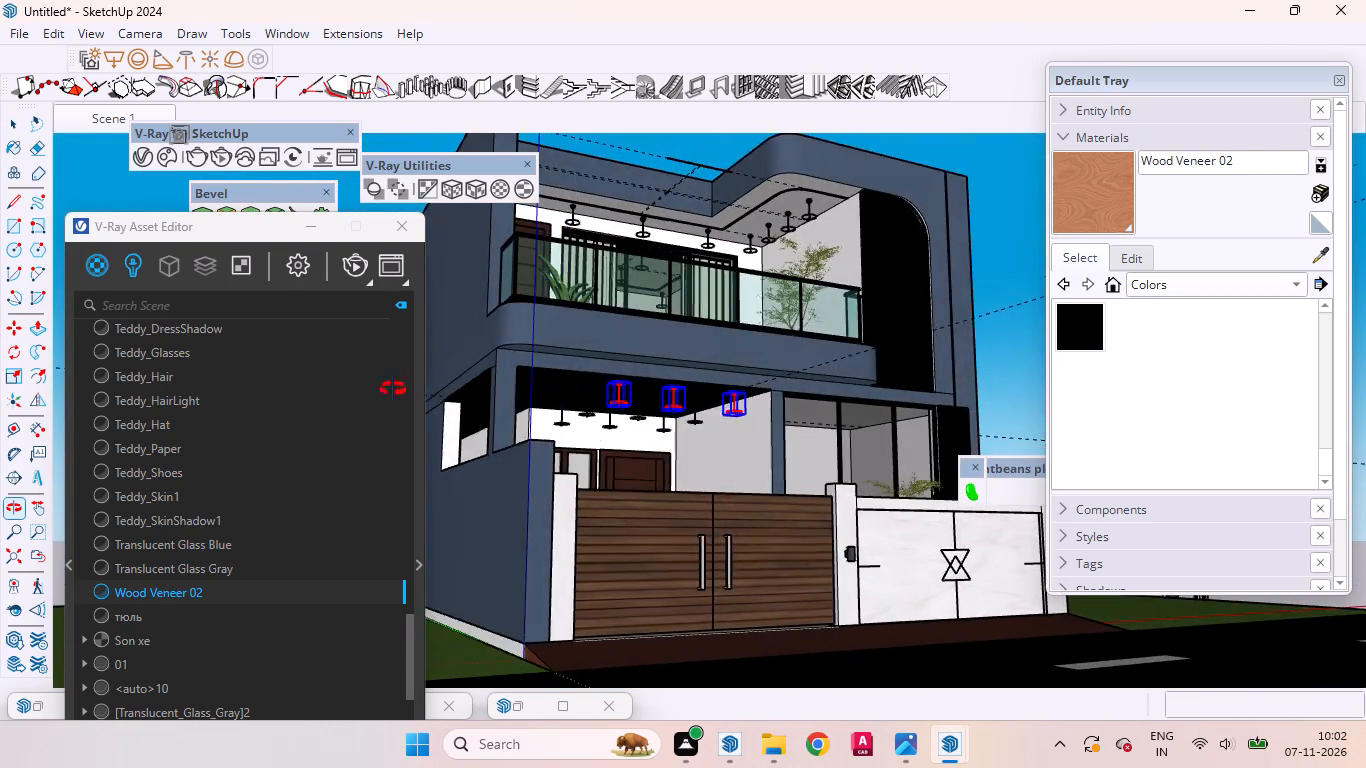
pyautogui.scroll(10, 619, 364)
pyautogui.moveTo(670, 432); pyautogui.dragTo(753, 379, button='middle')
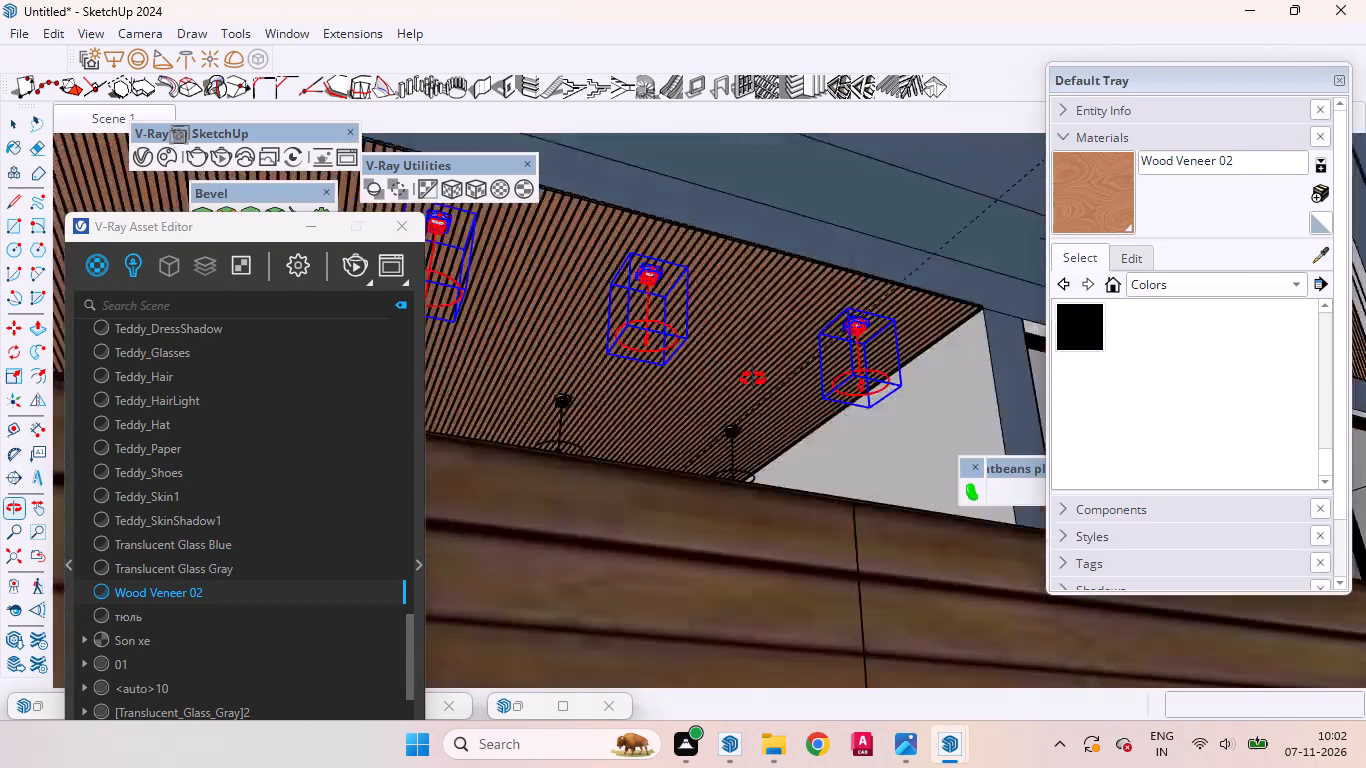
pyautogui.moveTo(753, 379); pyautogui.dragTo(1042, 434, button='middle')
pyautogui.scroll(1, 1042, 434)
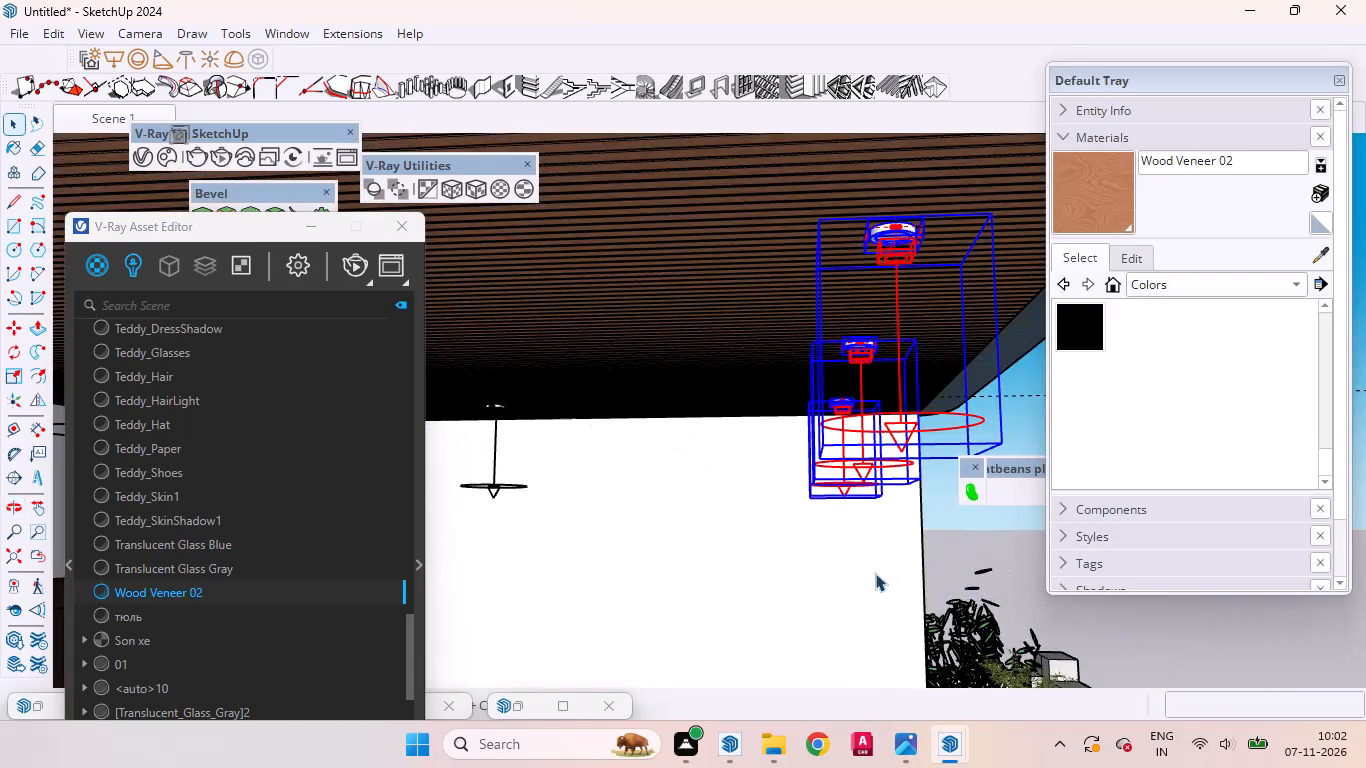
pyautogui.press('m')
pyautogui.click(874, 573)
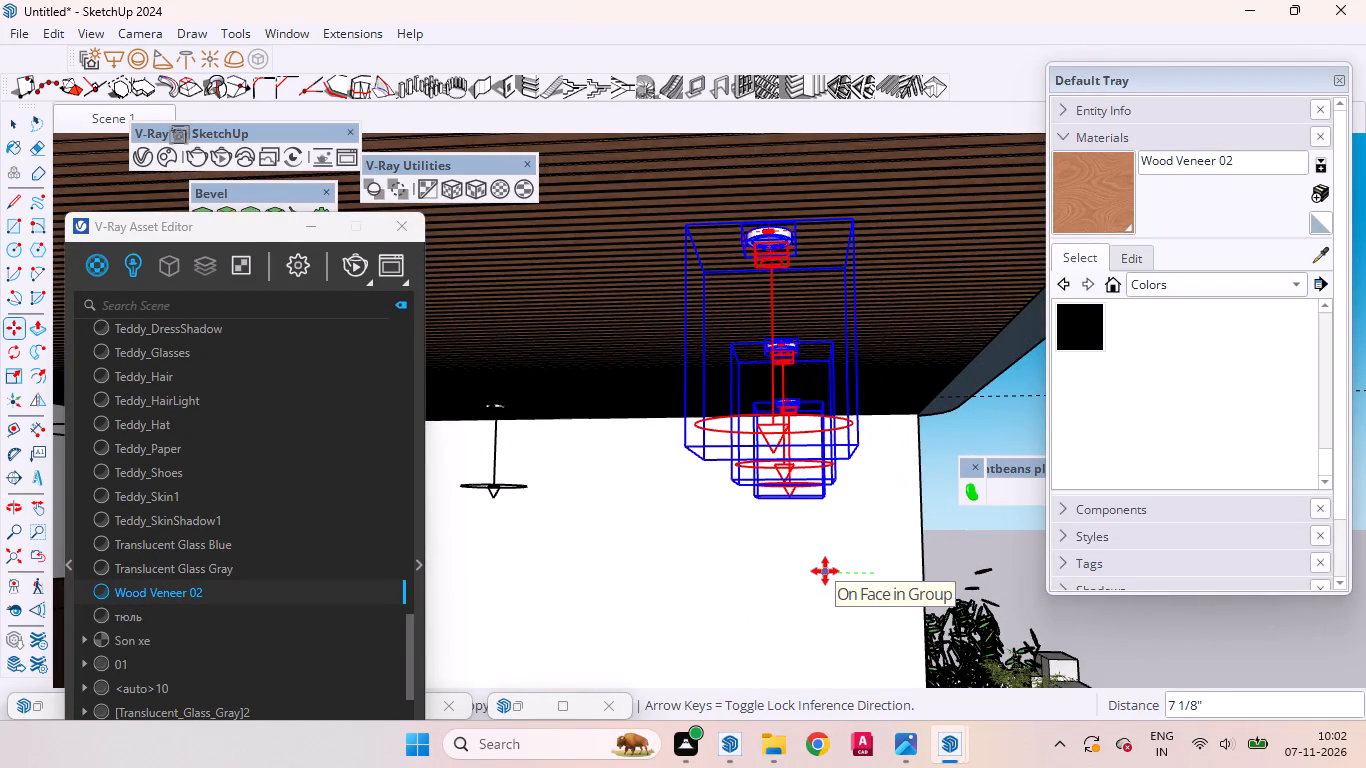
pyautogui.click(821, 571)
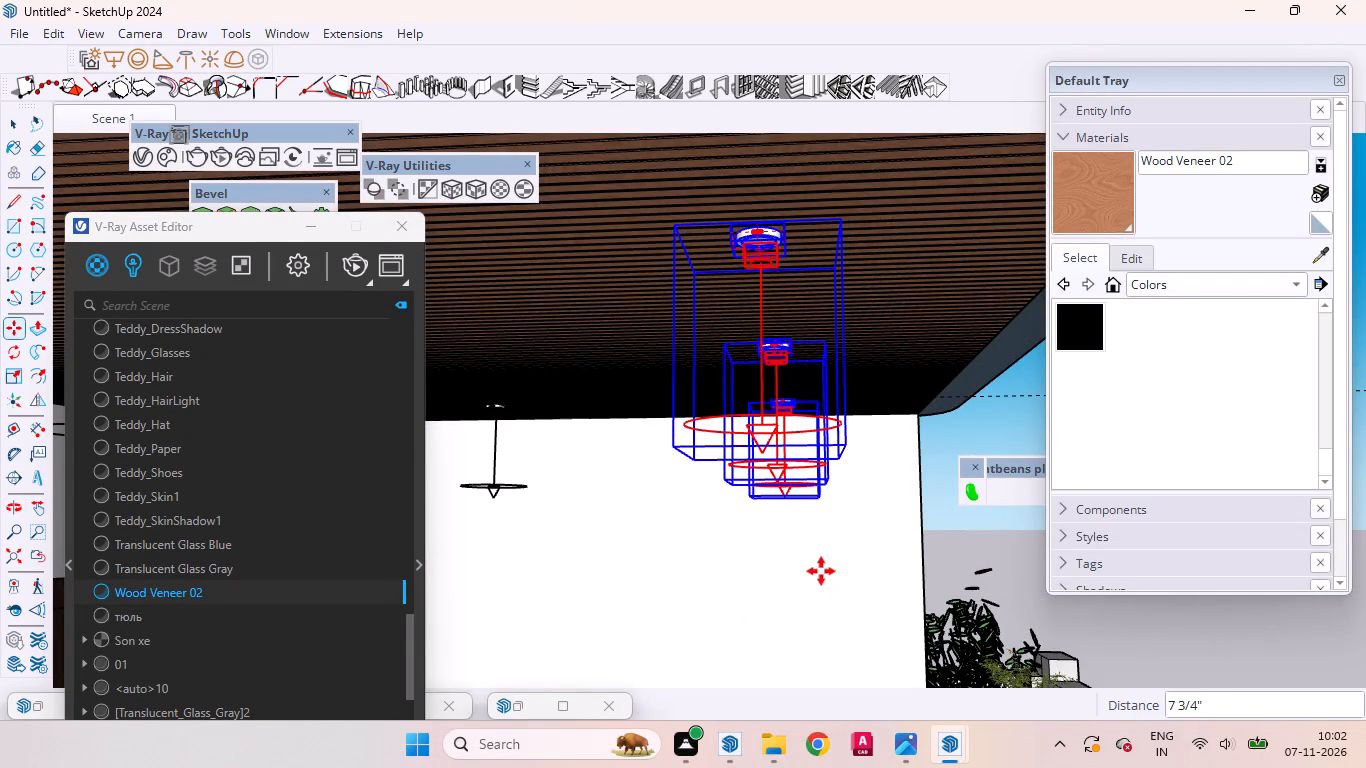
pyautogui.press('space')
# Examine the three rows of lights from the side and front of the car porch, and clear the selection.
pyautogui.scroll(-17, 898, 515)
pyautogui.moveTo(787, 455); pyautogui.dragTo(658, 444, button='middle')
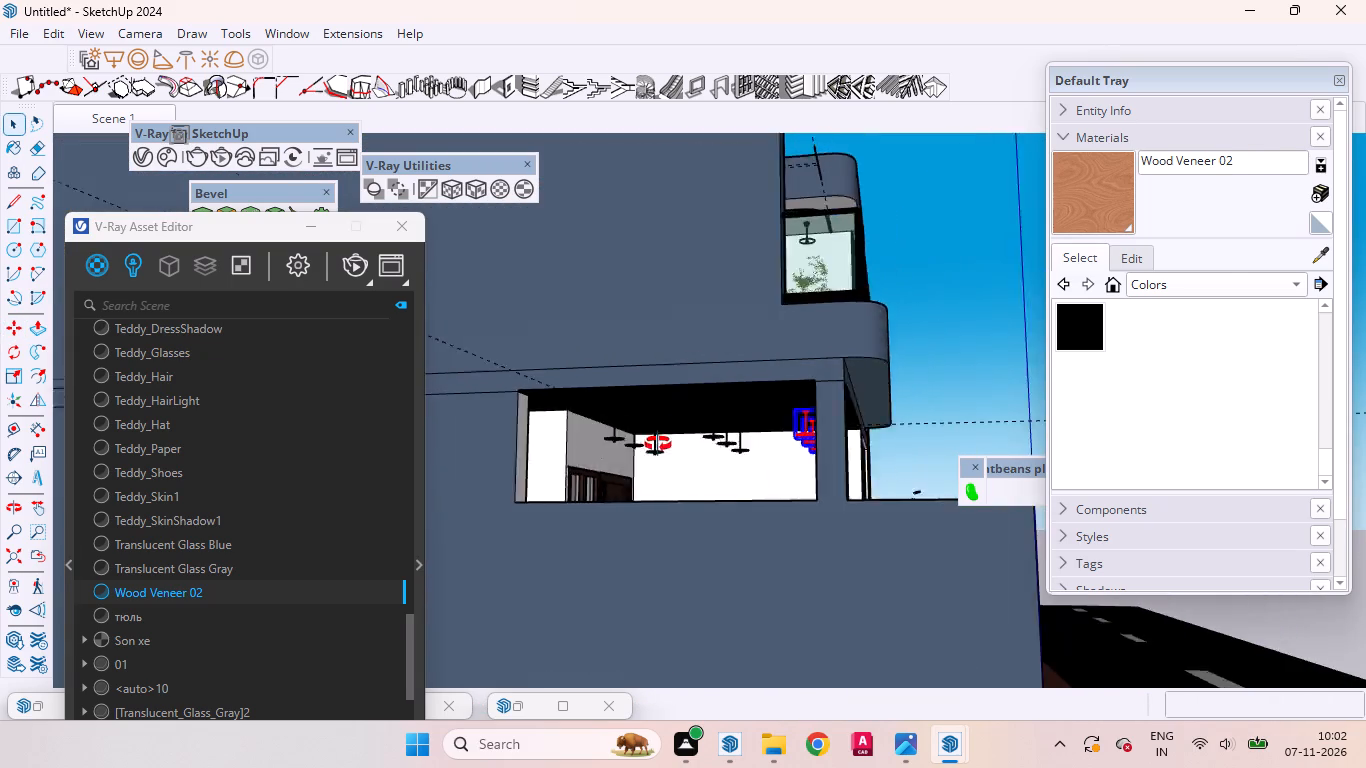
pyautogui.moveTo(658, 444); pyautogui.dragTo(331, 453, button='middle')
pyautogui.scroll(-6, 808, 416)
pyautogui.scroll(7, 552, 424)
pyautogui.scroll(-1, 628, 397)
pyautogui.scroll(2, 629, 397)
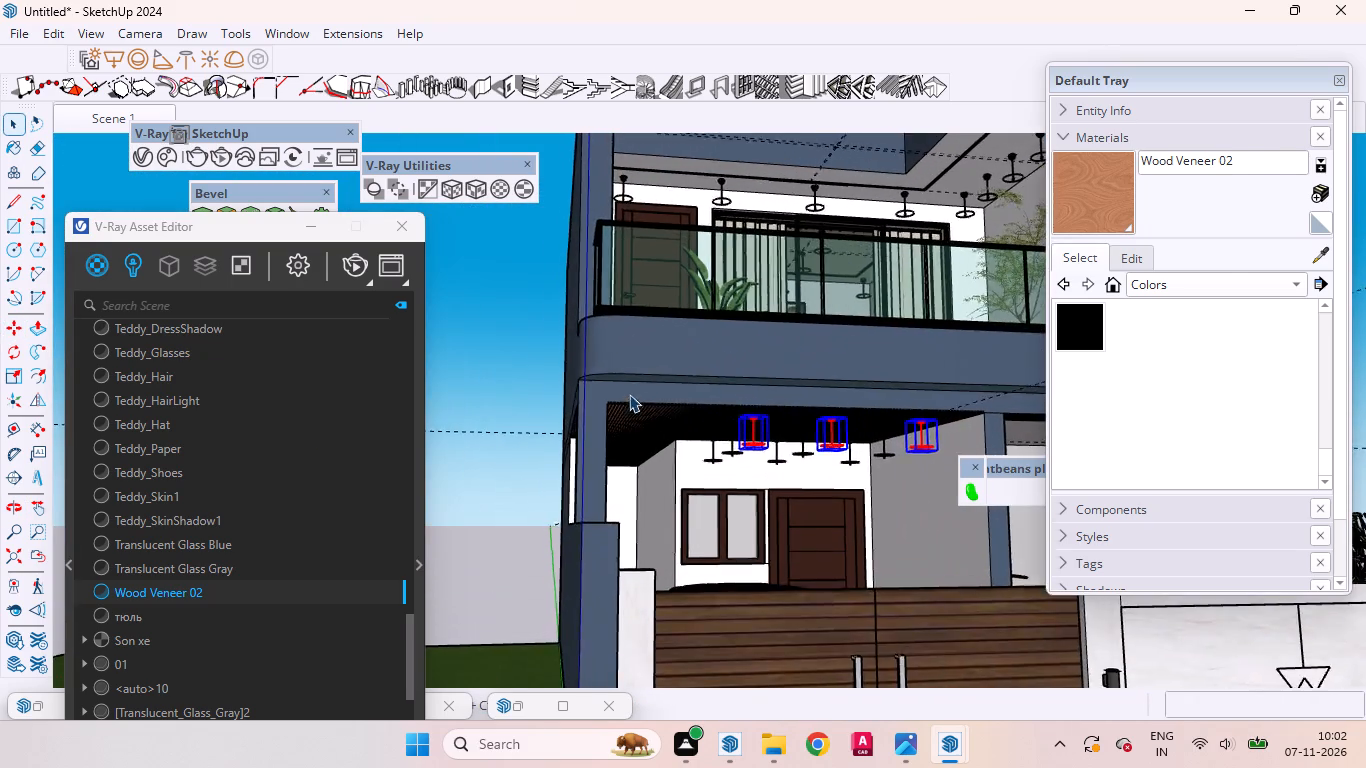
pyautogui.moveTo(725, 444); pyautogui.dragTo(689, 438, button='middle')
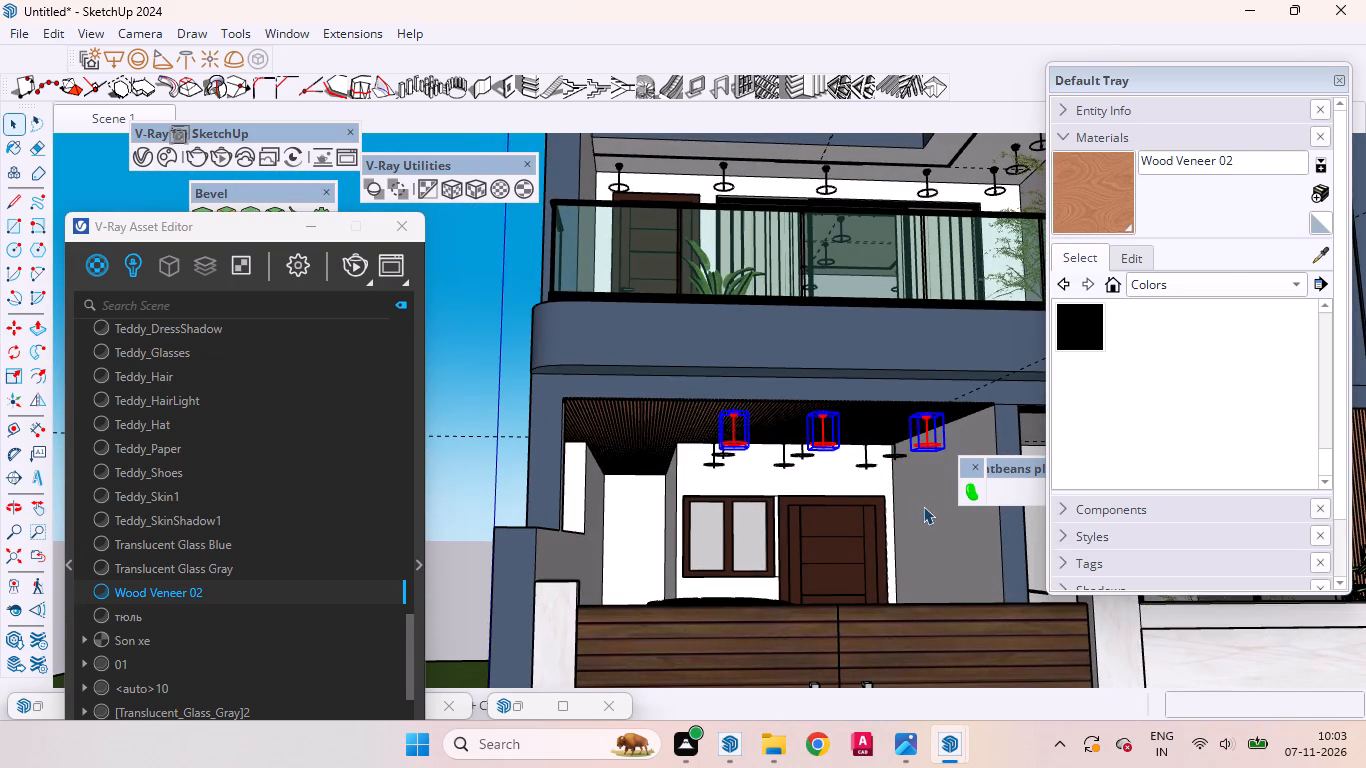
pyautogui.click(923, 506)
# Select the light and fixture nearest the side wall in each of the three rows and copy them about 3' 7/16" toward that wall.
pyautogui.scroll(5, 749, 432)
pyautogui.click(721, 392)
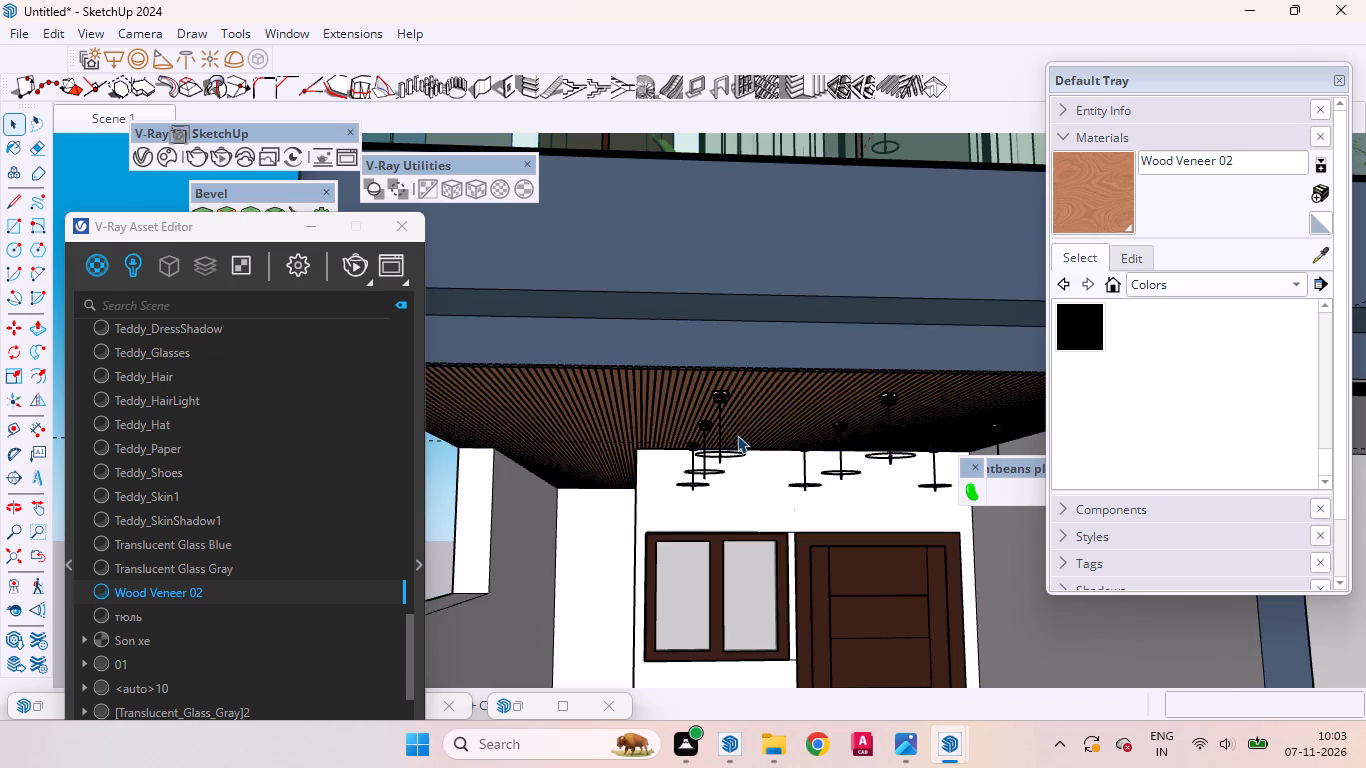
pyautogui.scroll(9, 727, 404)
pyautogui.click(708, 375)
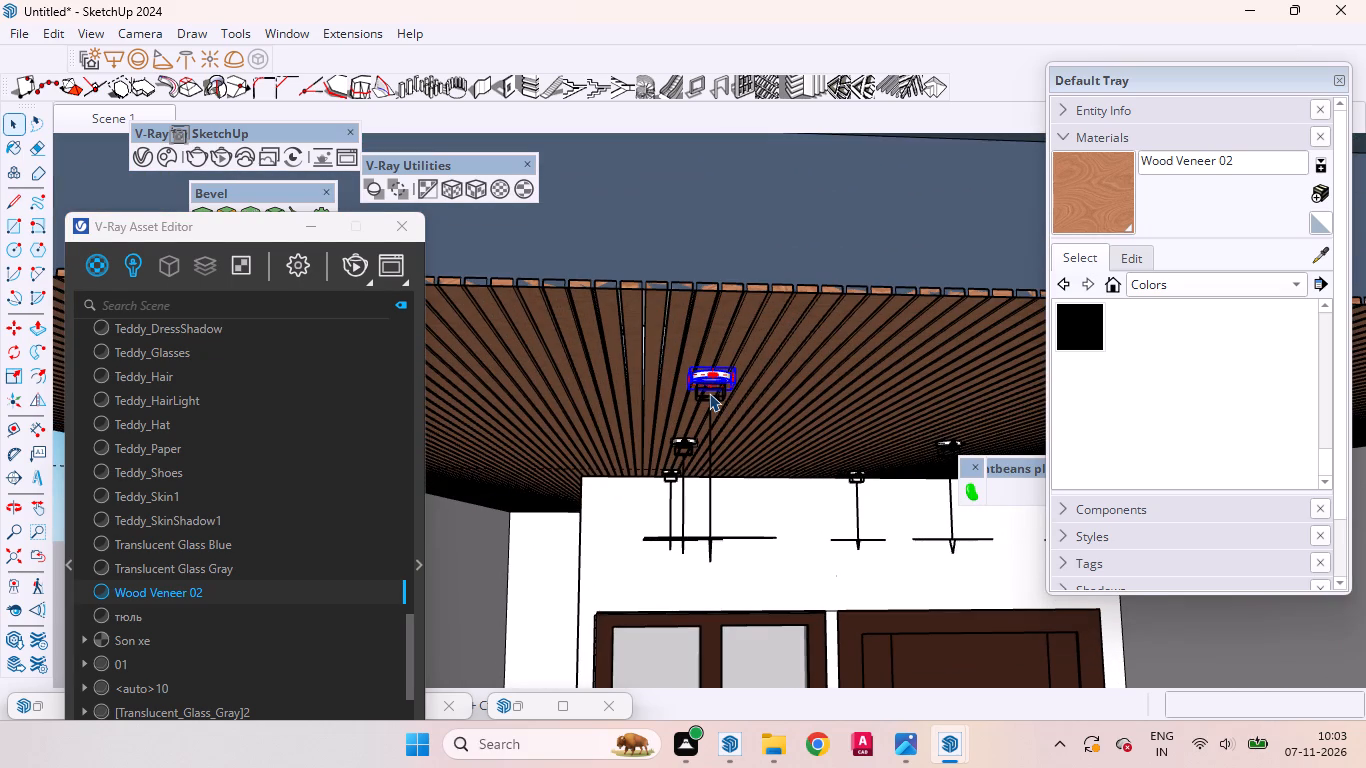
pyautogui.click(709, 393)
pyautogui.keyDown('ctrl'); pyautogui.click(714, 380); pyautogui.keyUp('ctrl')
pyautogui.keyDown('ctrl'); pyautogui.scroll(-3, 783, 380); pyautogui.keyUp('ctrl')
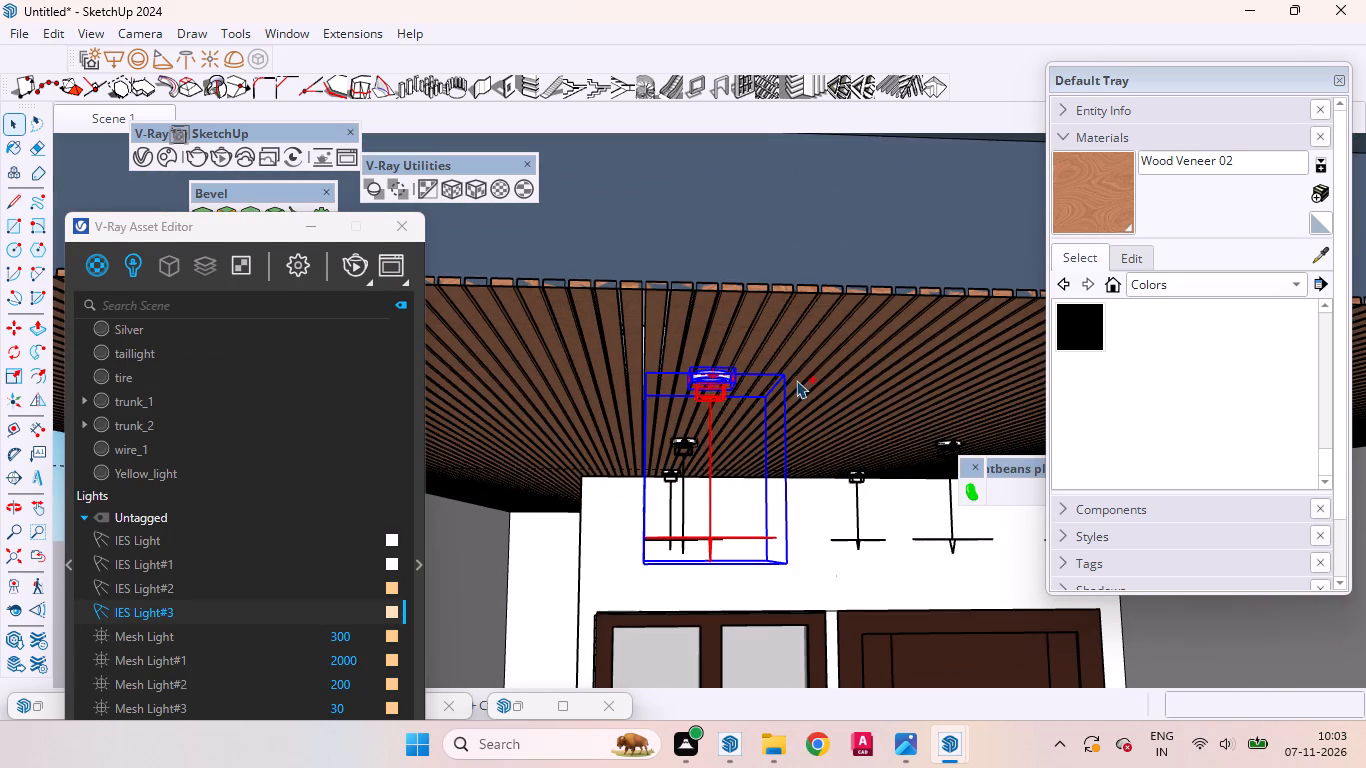
pyautogui.keyDown('ctrl'); pyautogui.scroll(-4, 796, 380); pyautogui.keyUp('ctrl')
pyautogui.scroll(1, 797, 380)
pyautogui.scroll(-20, 797, 380)
pyautogui.scroll(-2, 797, 380)
pyautogui.middleClick(742, 452)
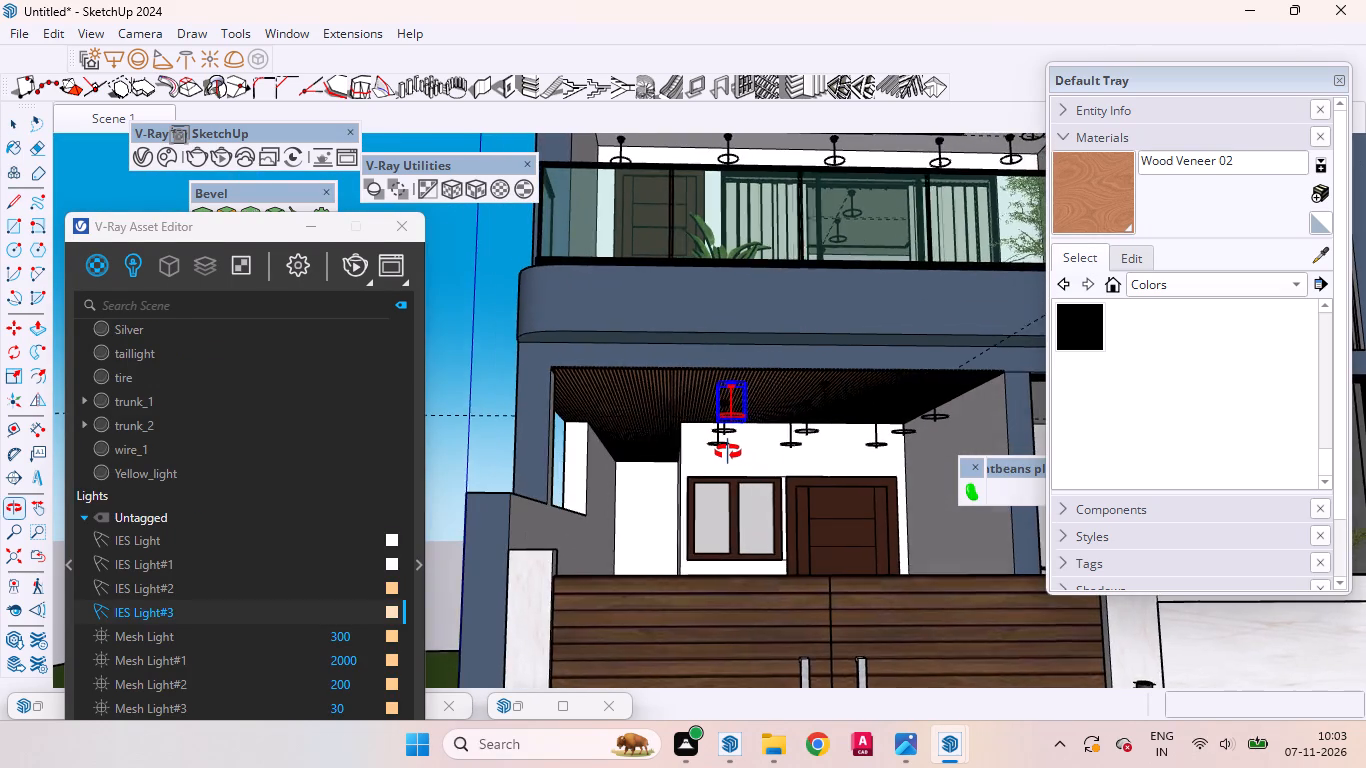
pyautogui.scroll(9, 742, 452)
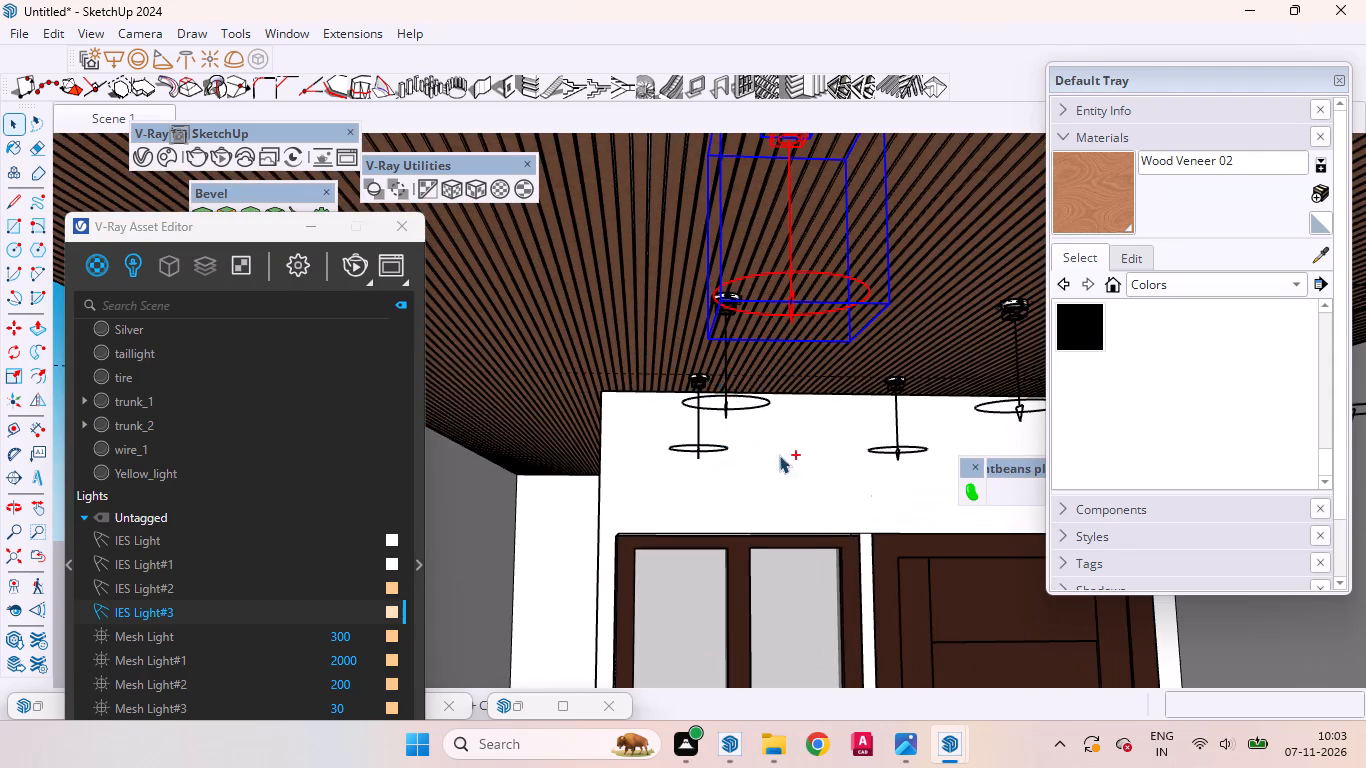
pyautogui.keyDown('ctrl'); pyautogui.scroll(-3, 788, 460); pyautogui.keyUp('ctrl')
pyautogui.keyDown('ctrl'); pyautogui.moveTo(729, 434); pyautogui.dragTo(823, 445, button='middle'); pyautogui.keyUp('ctrl')
pyautogui.keyDown('ctrl'); pyautogui.scroll(11, 823, 445); pyautogui.keyUp('ctrl')
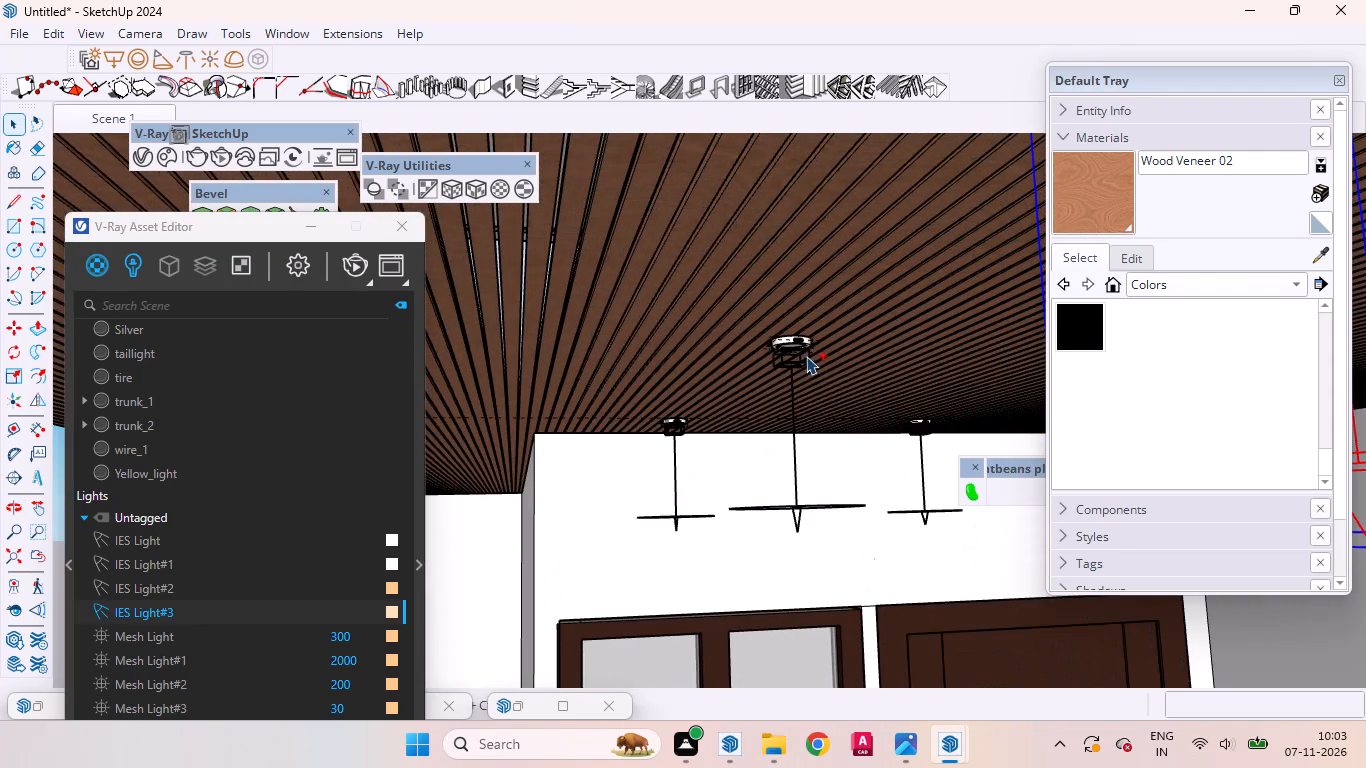
pyautogui.keyDown('ctrl'); pyautogui.click(794, 344); pyautogui.keyUp('ctrl')
pyautogui.keyDown('ctrl'); pyautogui.click(793, 361); pyautogui.keyUp('ctrl')
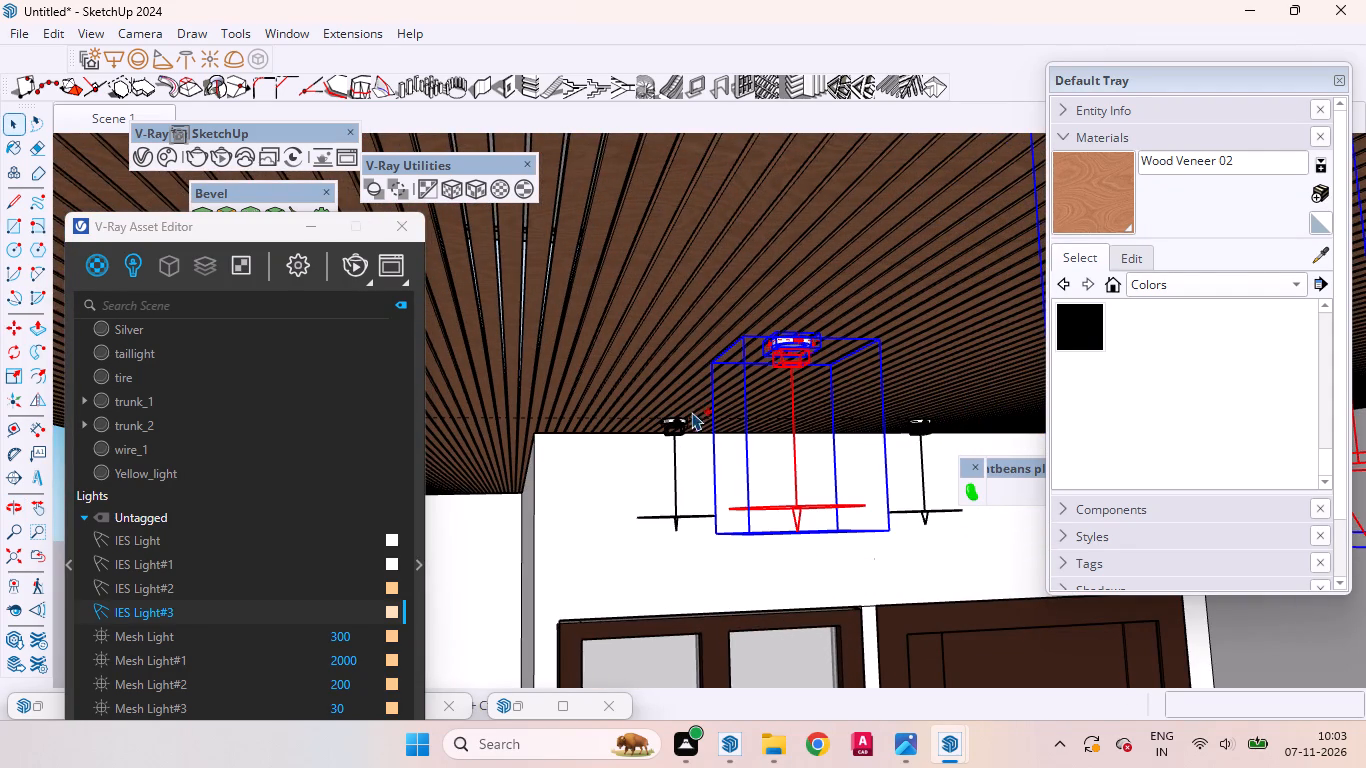
pyautogui.keyDown('ctrl'); pyautogui.click(668, 419); pyautogui.keyUp('ctrl')
pyautogui.keyDown('ctrl'); pyautogui.click(672, 431); pyautogui.keyUp('ctrl')
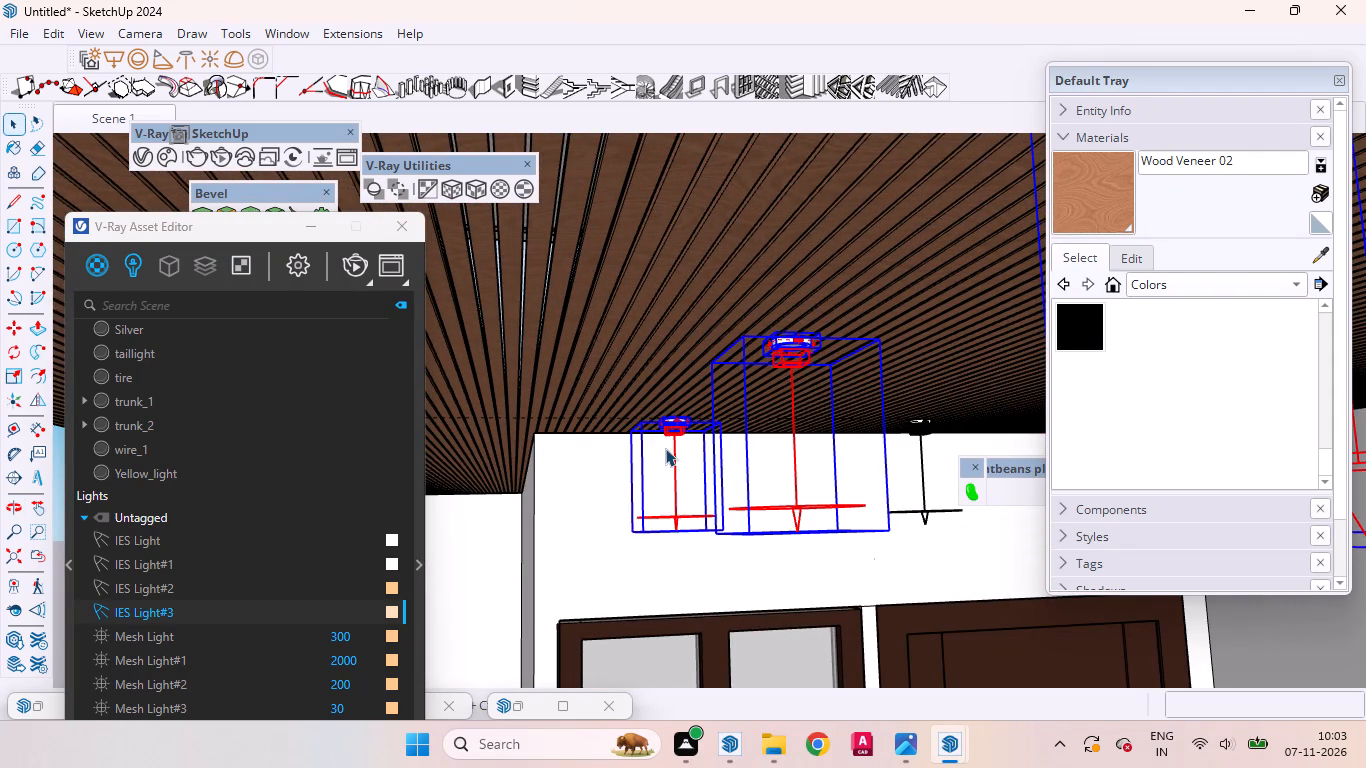
pyautogui.scroll(-3, 664, 446)
pyautogui.scroll(2, 663, 433)
pyautogui.scroll(-20, 663, 414)
pyautogui.moveTo(648, 396); pyautogui.dragTo(611, 406, button='middle')
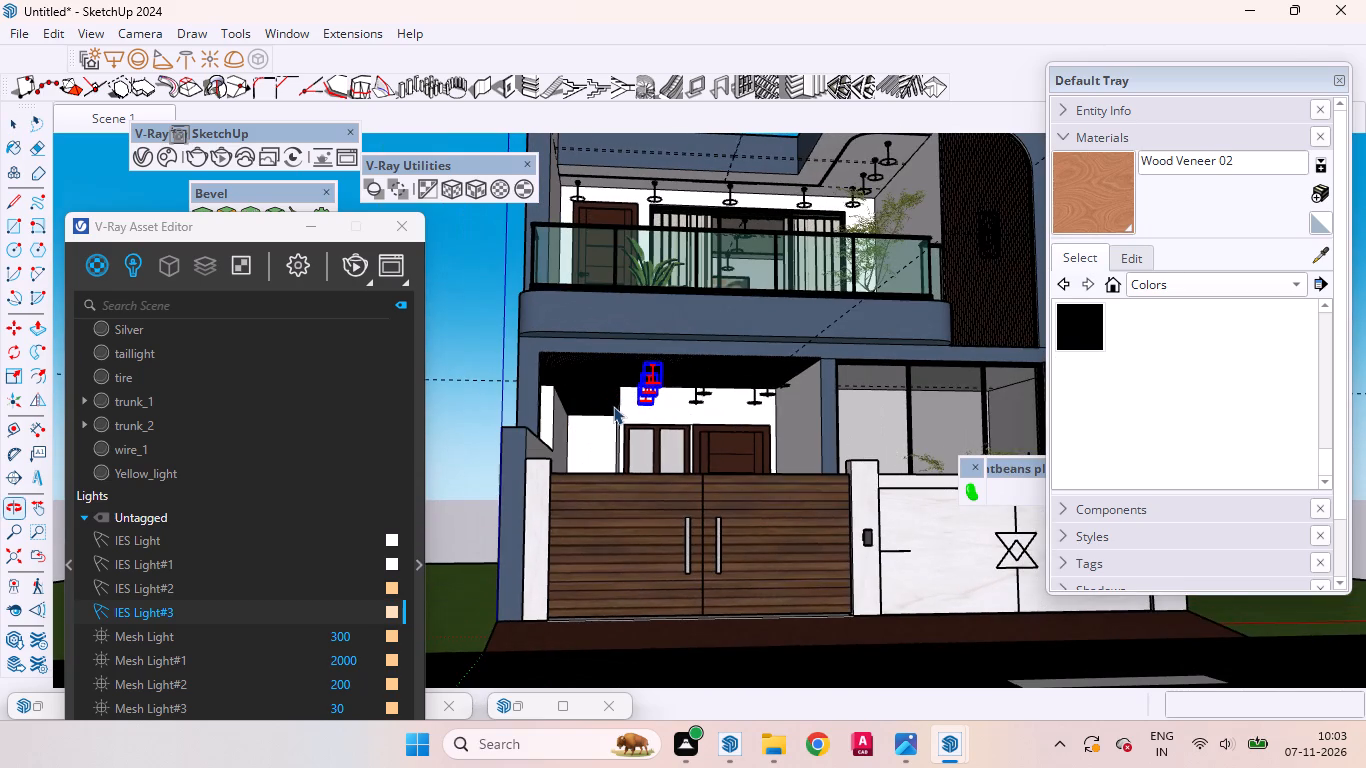
pyautogui.press('m')
pyautogui.scroll(4, 661, 341)
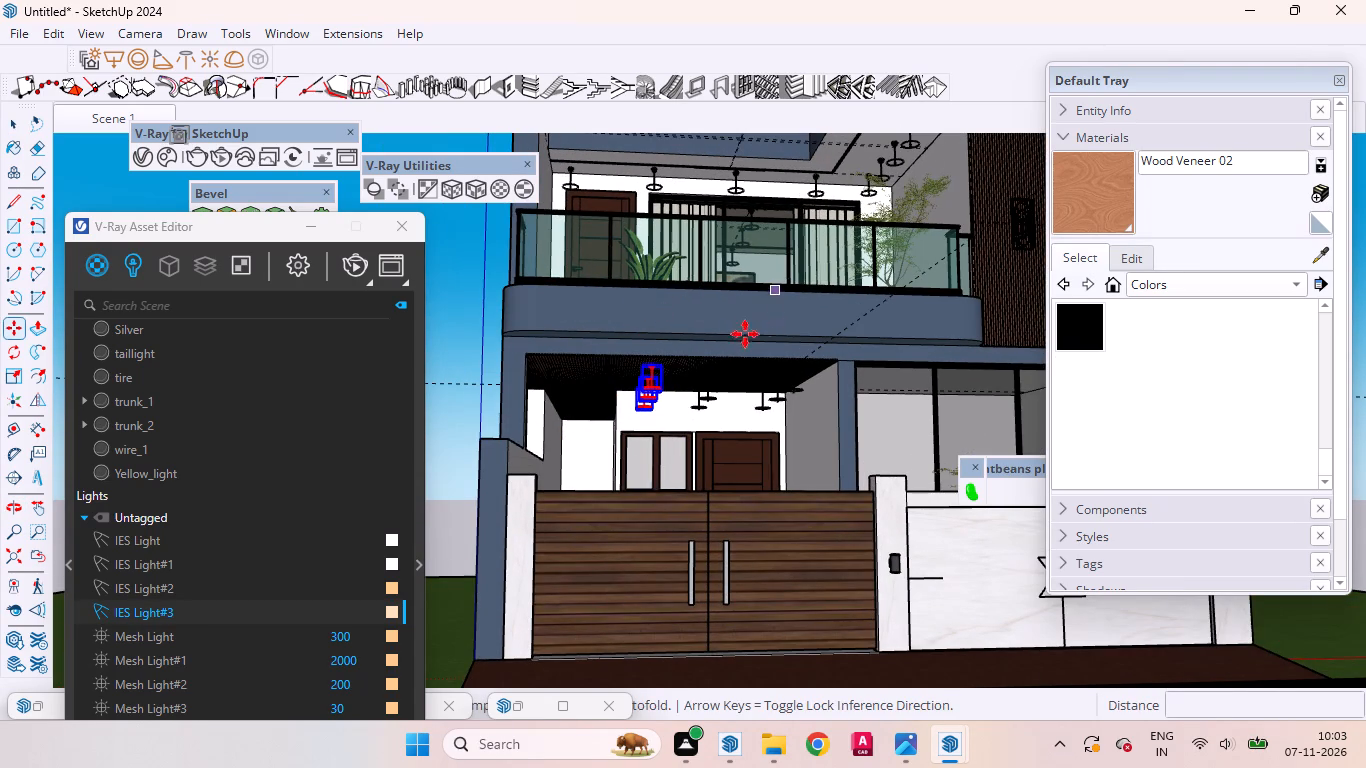
pyautogui.click(689, 318)
pyautogui.scroll(4, 615, 317)
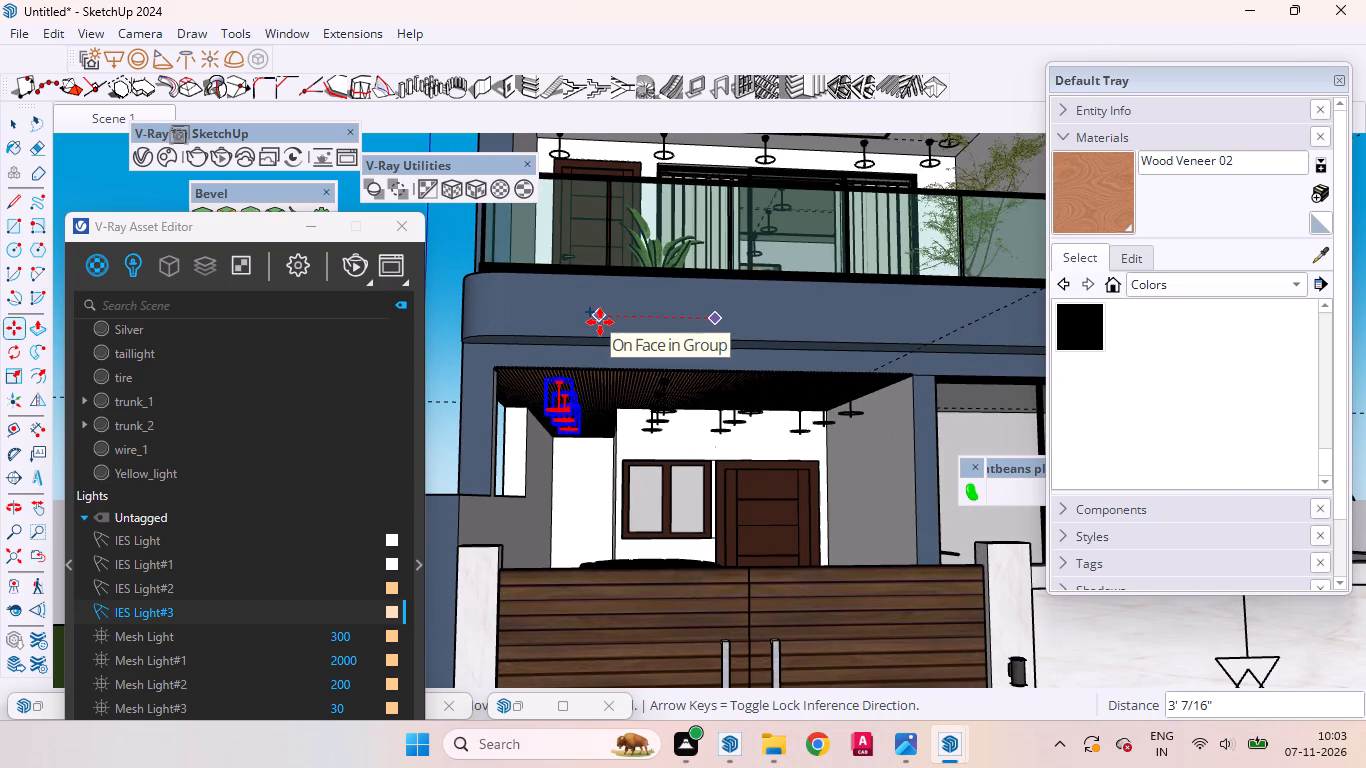
pyautogui.click(600, 322)
pyautogui.press('space')
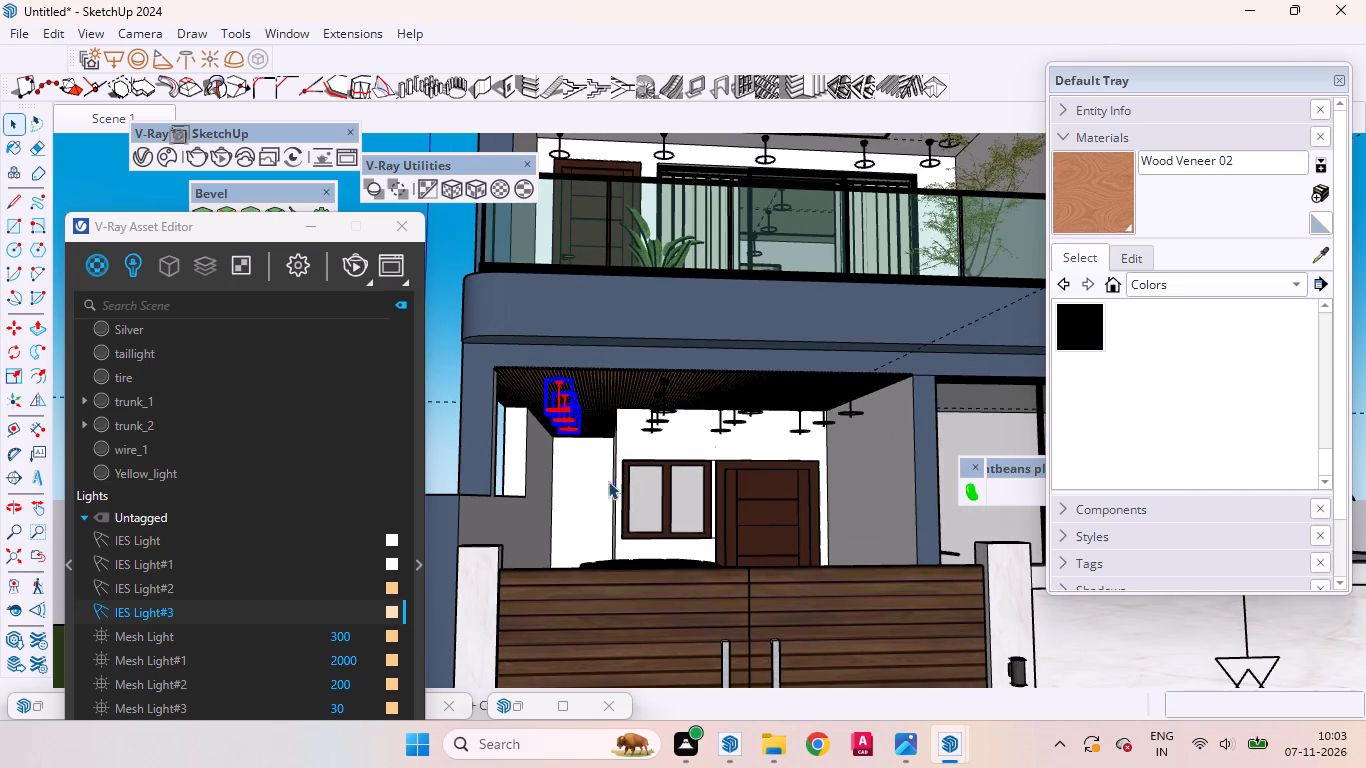
# Copy the rear light and fixture of the new side-wall column 3' deeper into the side passage, arrayed as four copies.
pyautogui.scroll(6, 595, 456)
pyautogui.scroll(-6, 668, 432)
pyautogui.moveTo(639, 465); pyautogui.dragTo(651, 429, button='middle')
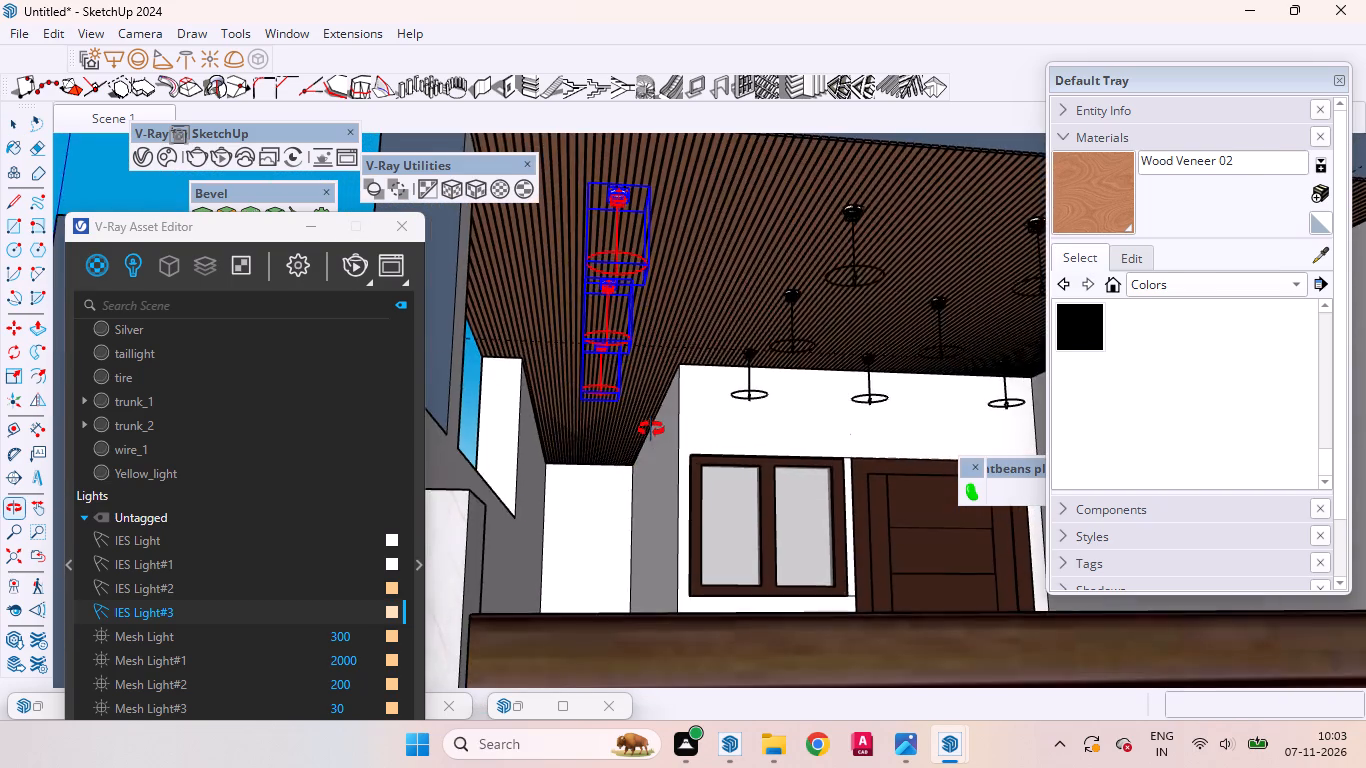
pyautogui.moveTo(651, 429); pyautogui.dragTo(519, 487, button='middle')
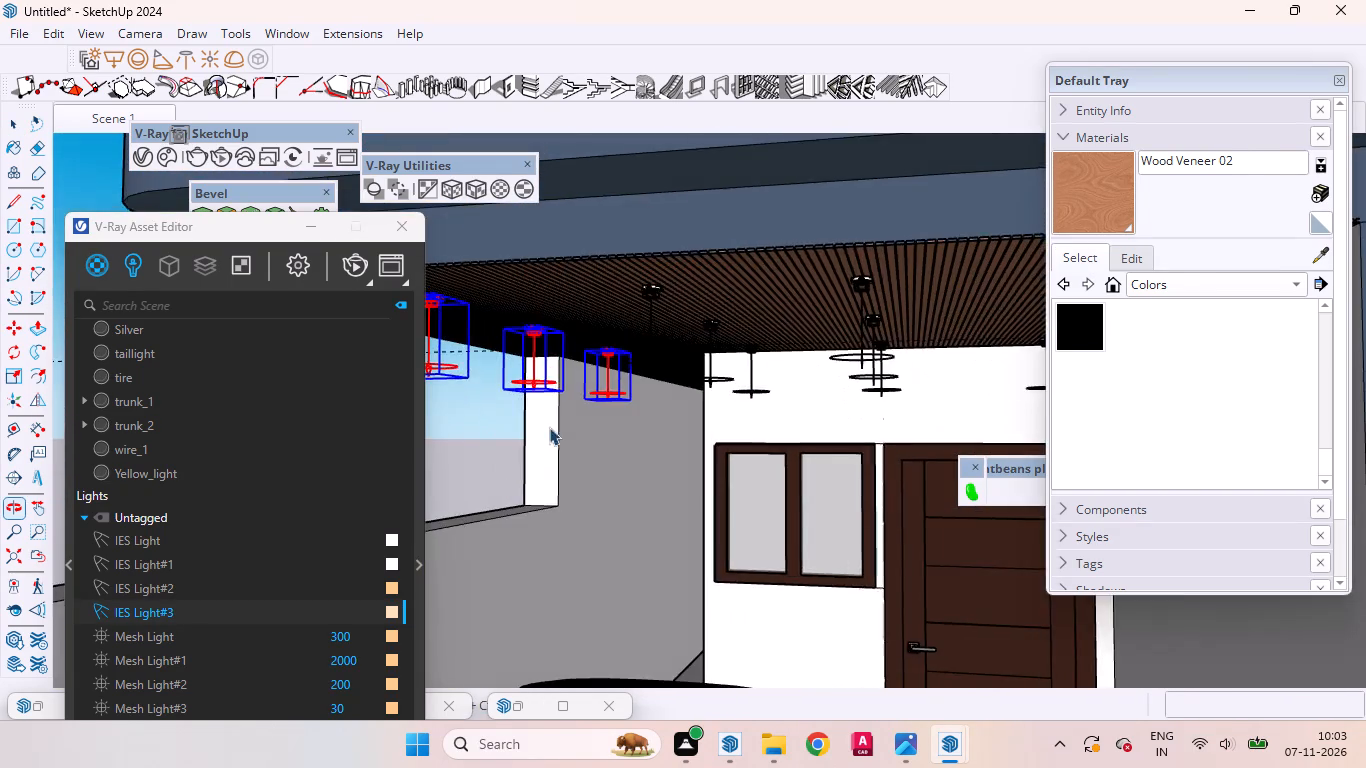
pyautogui.scroll(9, 604, 369)
pyautogui.click(614, 319)
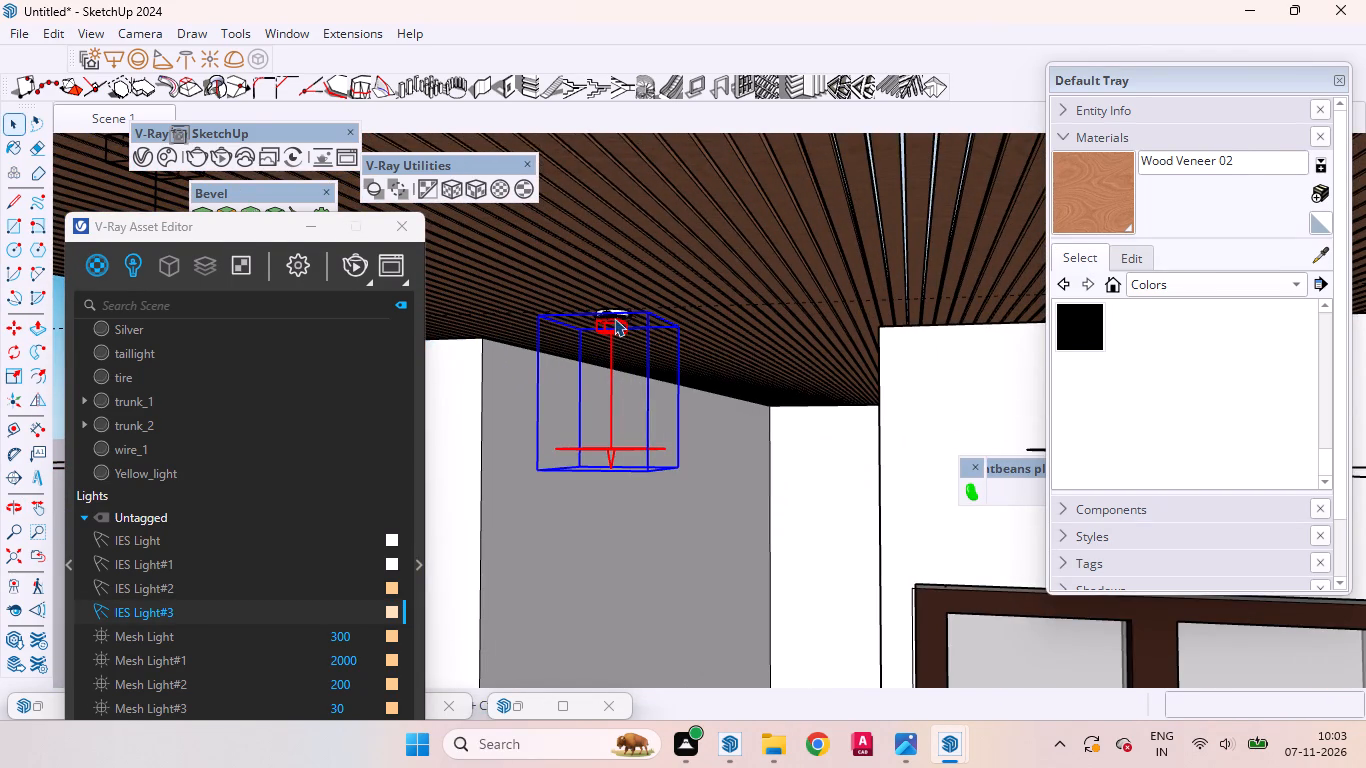
pyautogui.keyDown('ctrl'); pyautogui.click(616, 312); pyautogui.keyUp('ctrl')
pyautogui.scroll(4, 631, 317)
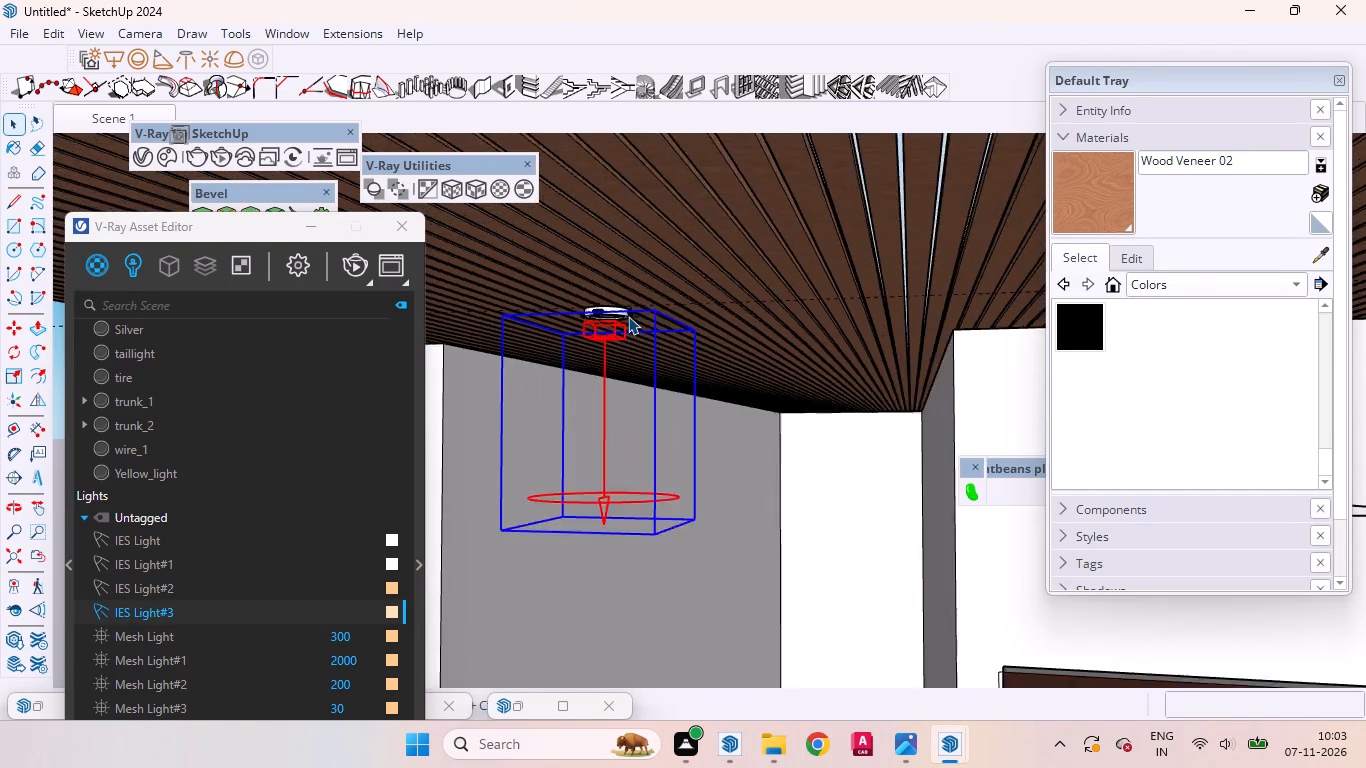
pyautogui.scroll(9, 628, 316)
pyautogui.scroll(-1, 605, 310)
pyautogui.keyDown('ctrl'); pyautogui.click(605, 310); pyautogui.keyUp('ctrl')
pyautogui.scroll(-8, 604, 318)
pyautogui.scroll(1, 673, 278)
pyautogui.scroll(-8, 674, 278)
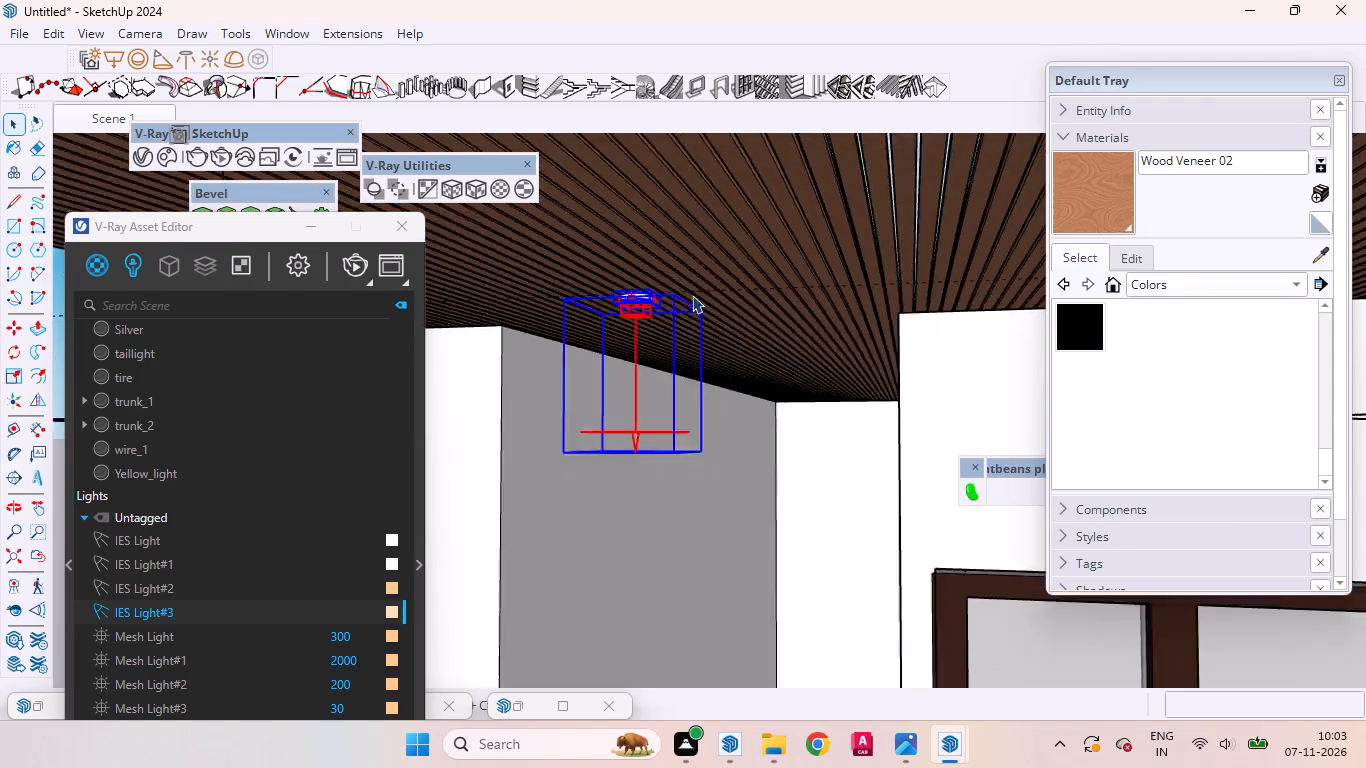
pyautogui.scroll(-6, 692, 295)
pyautogui.scroll(-5, 706, 375)
pyautogui.scroll(7, 697, 395)
pyautogui.moveTo(699, 407); pyautogui.dragTo(723, 393, button='middle')
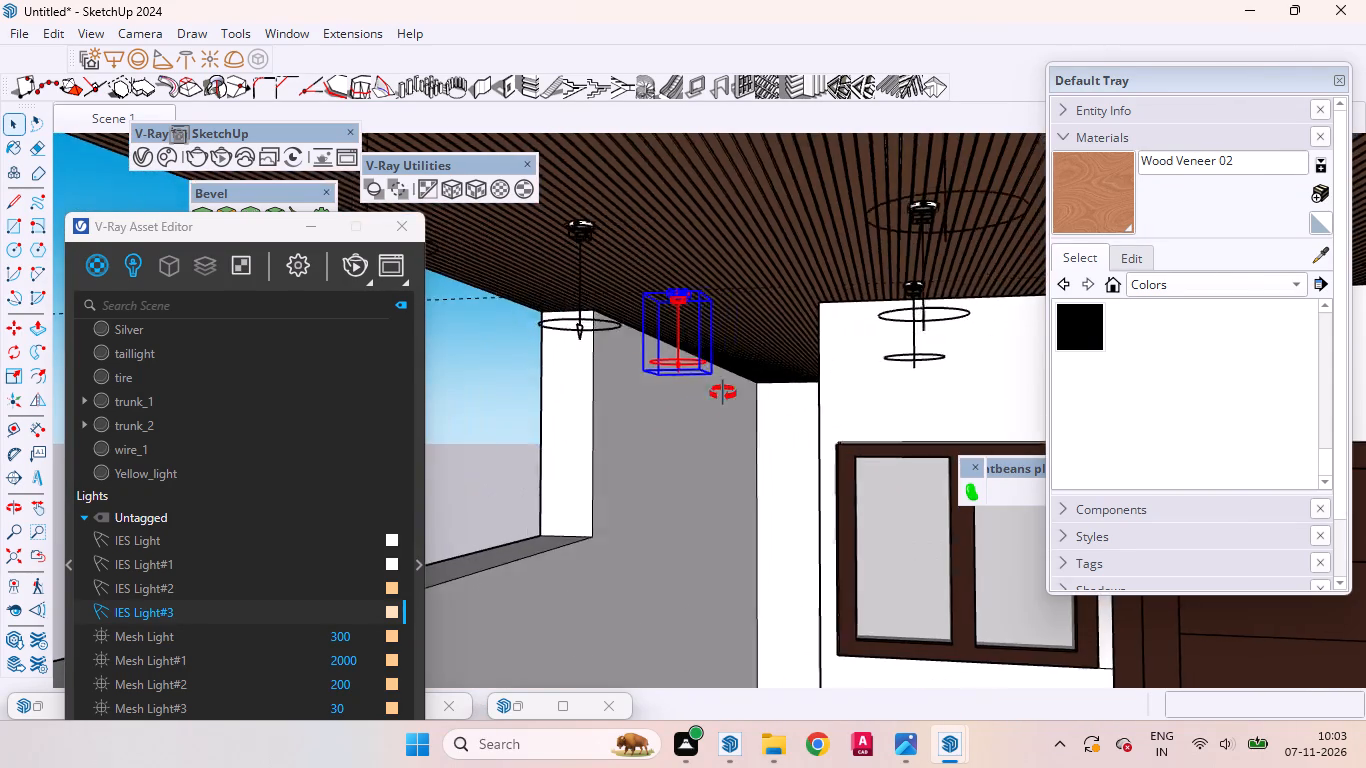
pyautogui.moveTo(723, 393); pyautogui.dragTo(713, 403, button='middle')
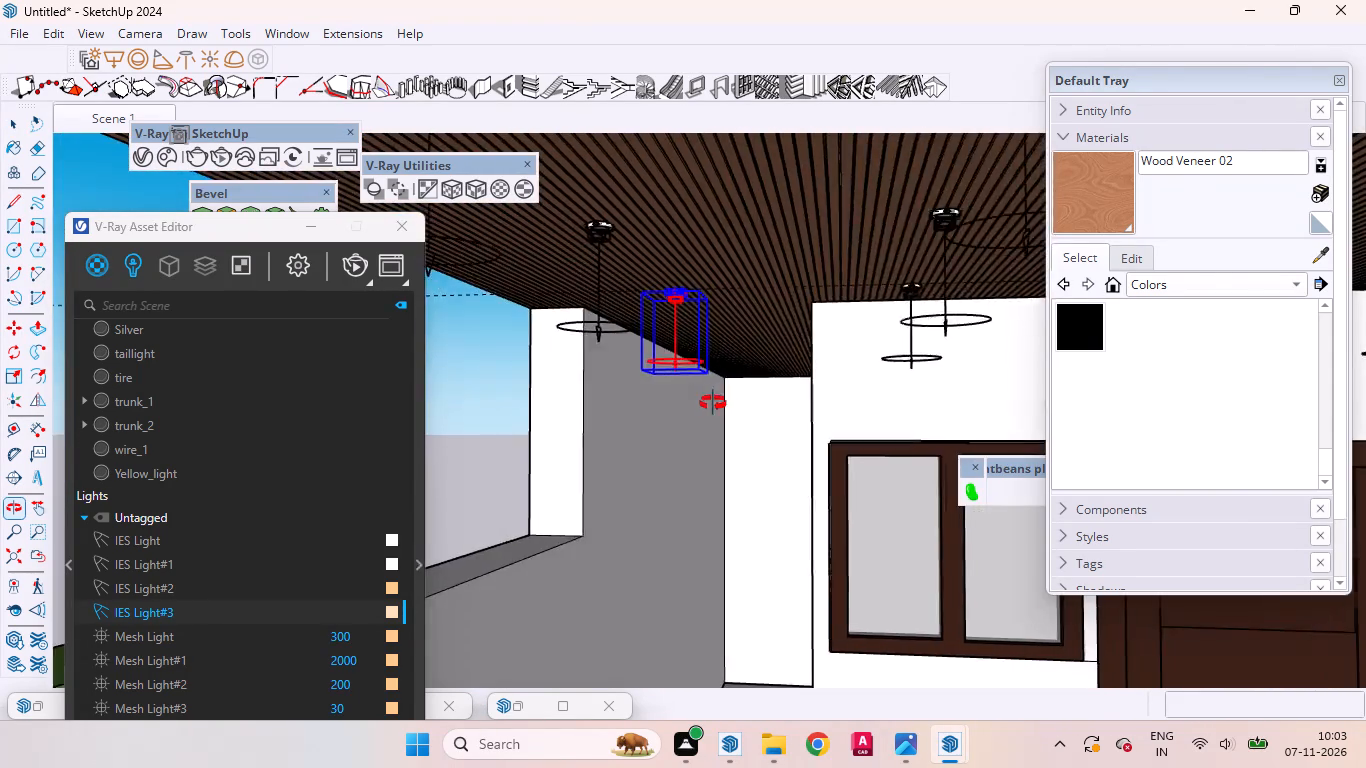
pyautogui.moveTo(713, 403); pyautogui.dragTo(666, 400, button='middle')
pyautogui.scroll(4, 676, 406)
pyautogui.press('m')
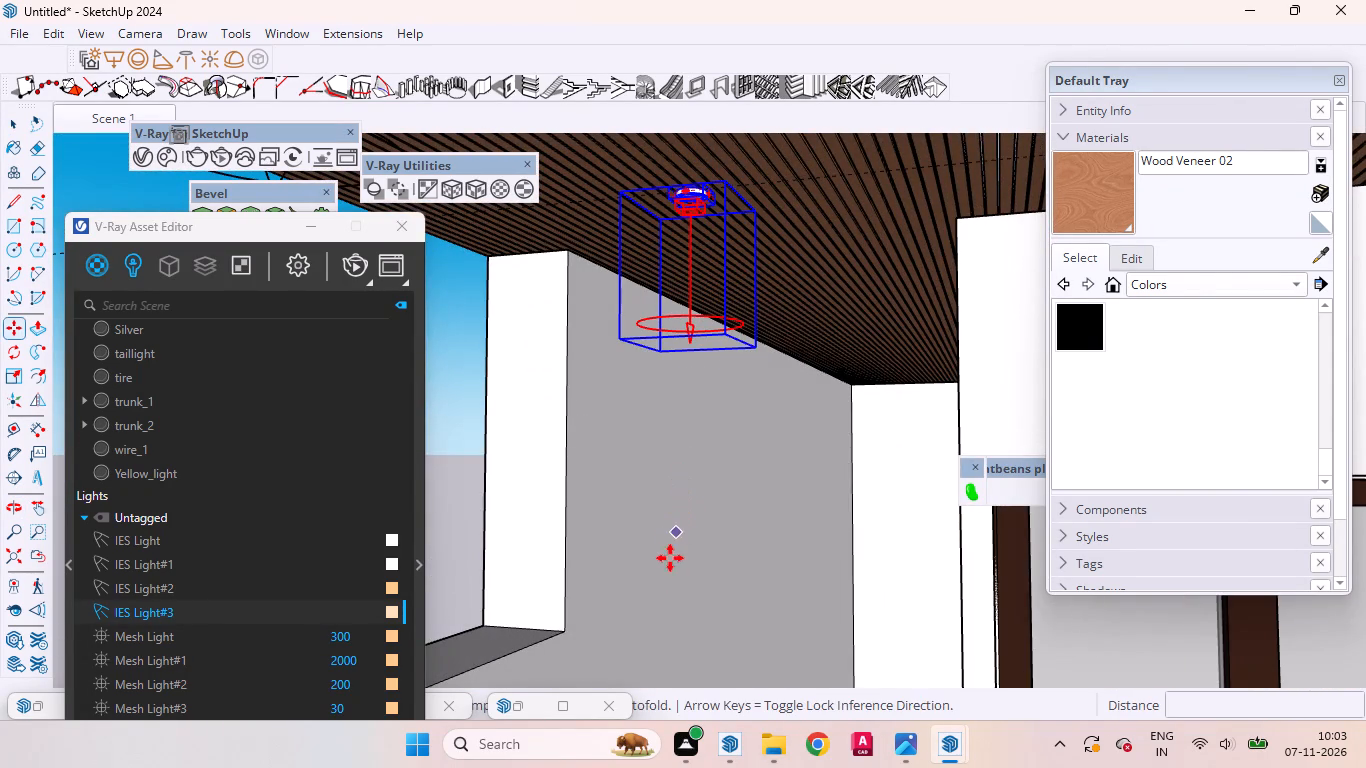
pyautogui.click(584, 665)
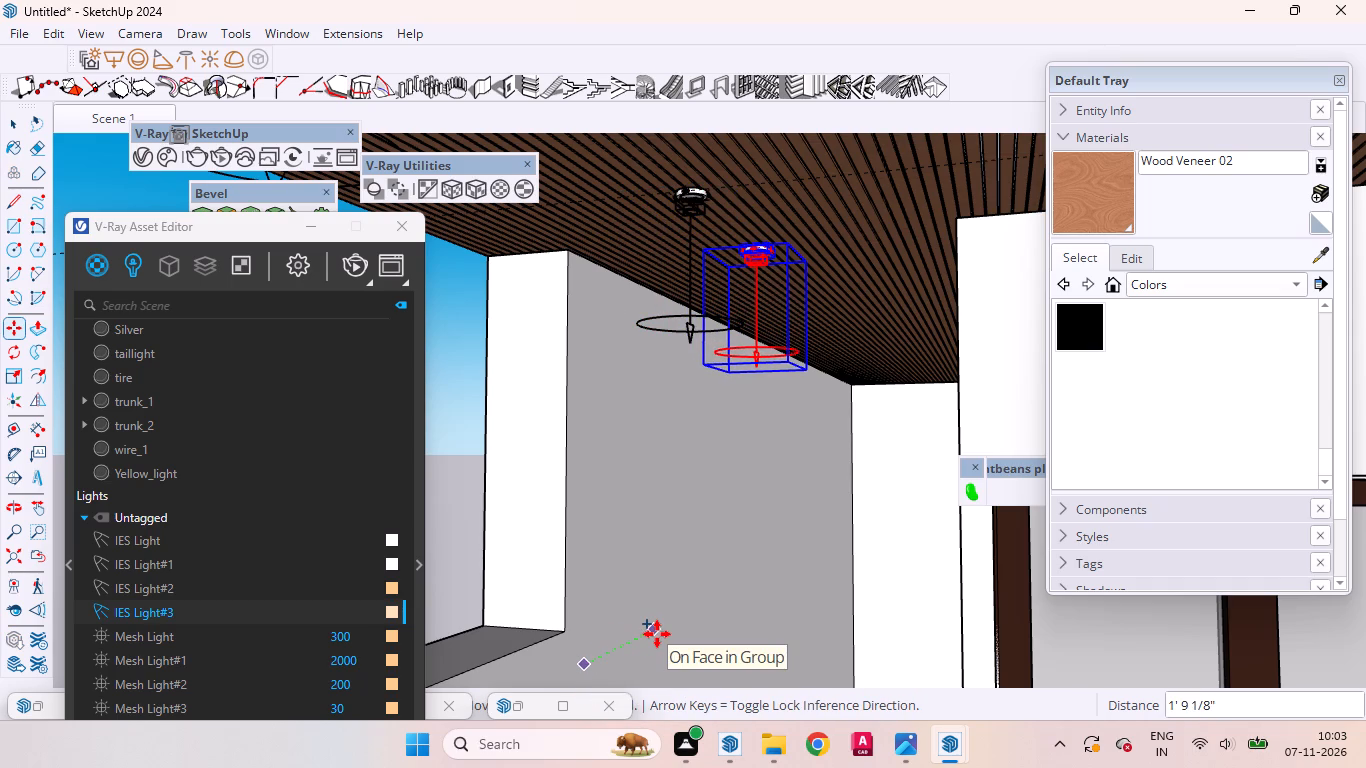
pyautogui.write("3'")
pyautogui.press('Return')
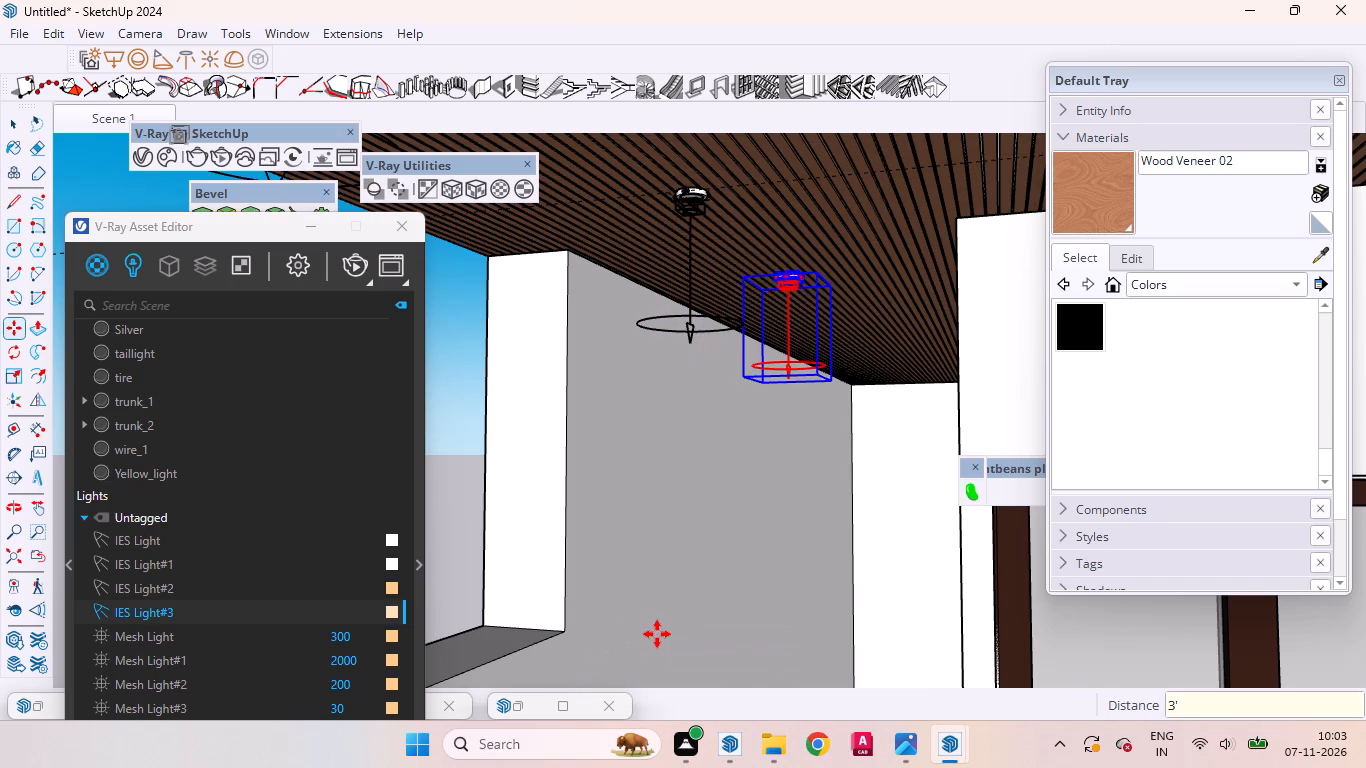
pyautogui.hotkey('shift', '*')
pyautogui.press('4')
pyautogui.press('Return')
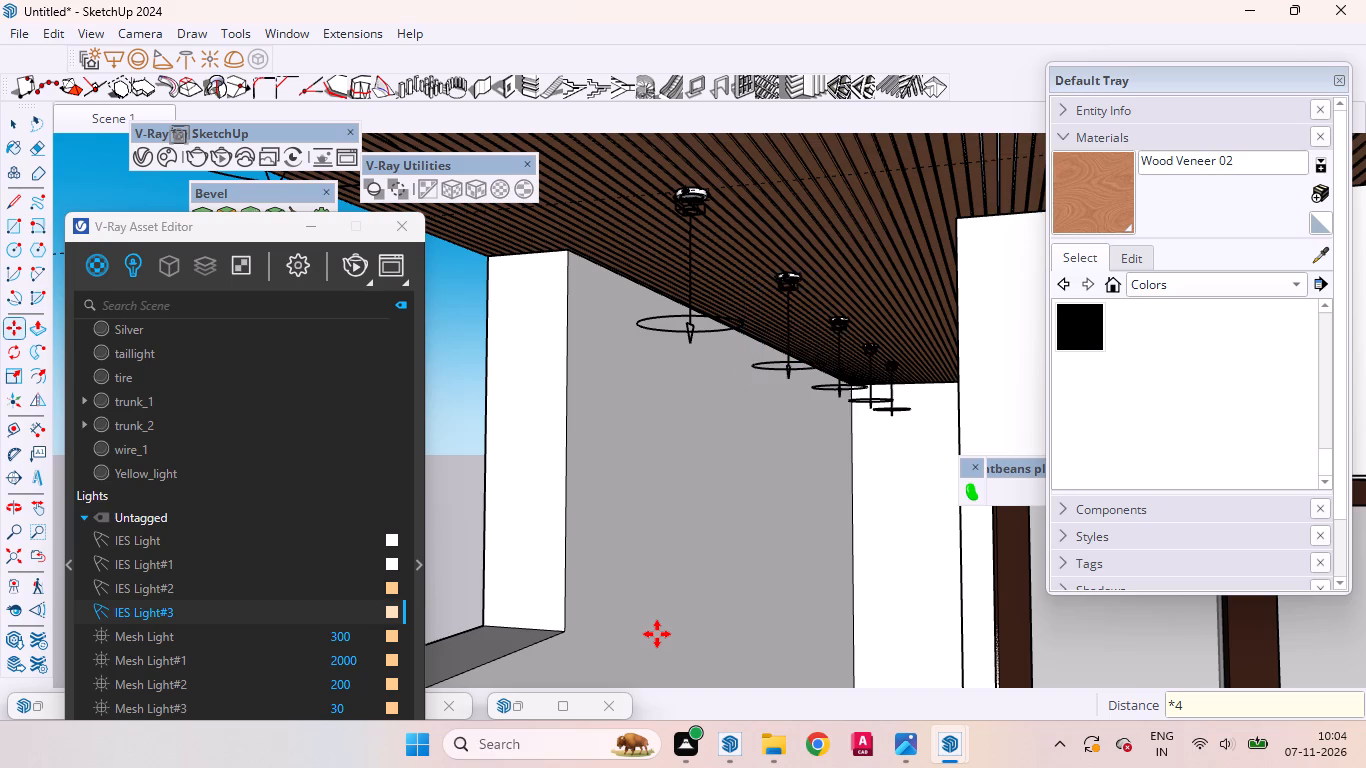
pyautogui.press('space')
# Copy the innermost light and fixture of the side-passage row 3' deeper along the passage toward the back wall.
pyautogui.scroll(11, 932, 429)
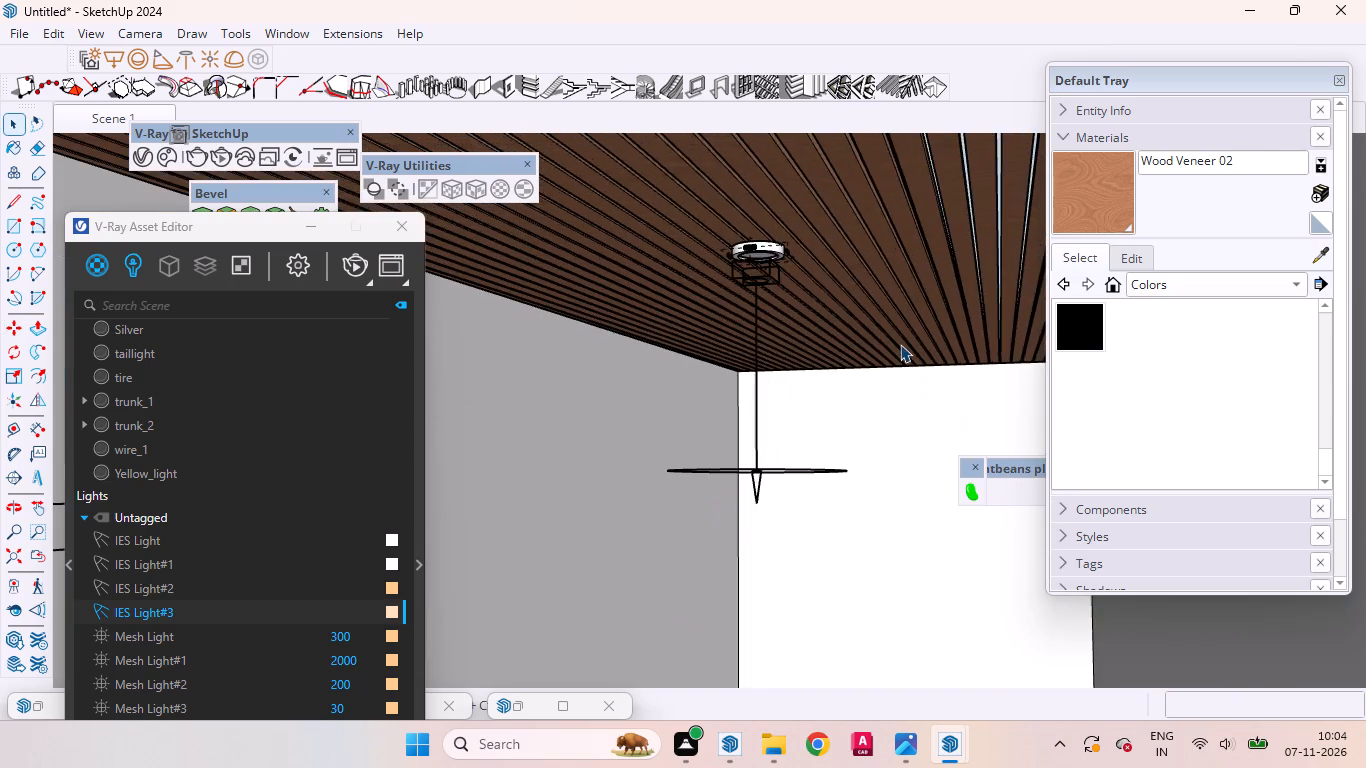
pyautogui.moveTo(896, 344); pyautogui.dragTo(879, 371, button='middle')
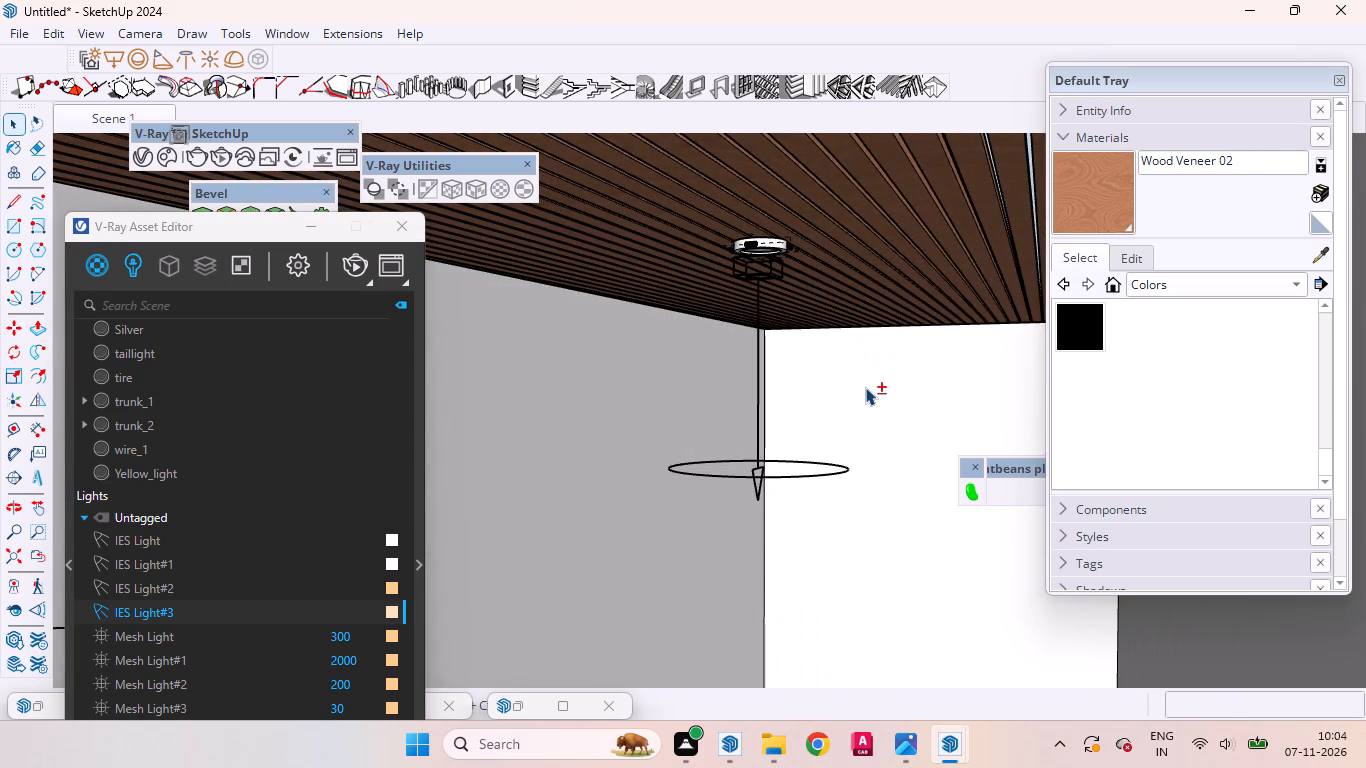
pyautogui.hotkey('shift', '*')
pyautogui.scroll(-4, 865, 387)
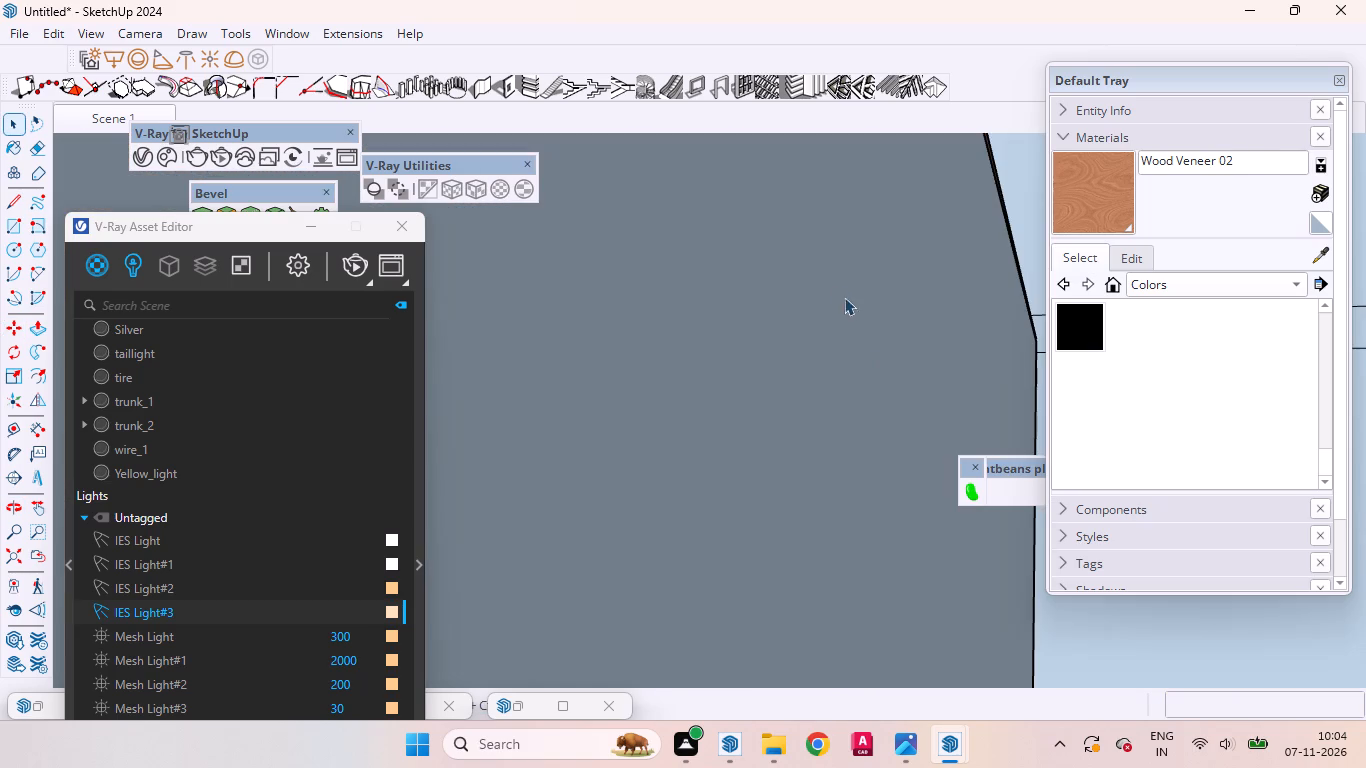
pyautogui.click(30, 561)
pyautogui.scroll(1, 781, 276)
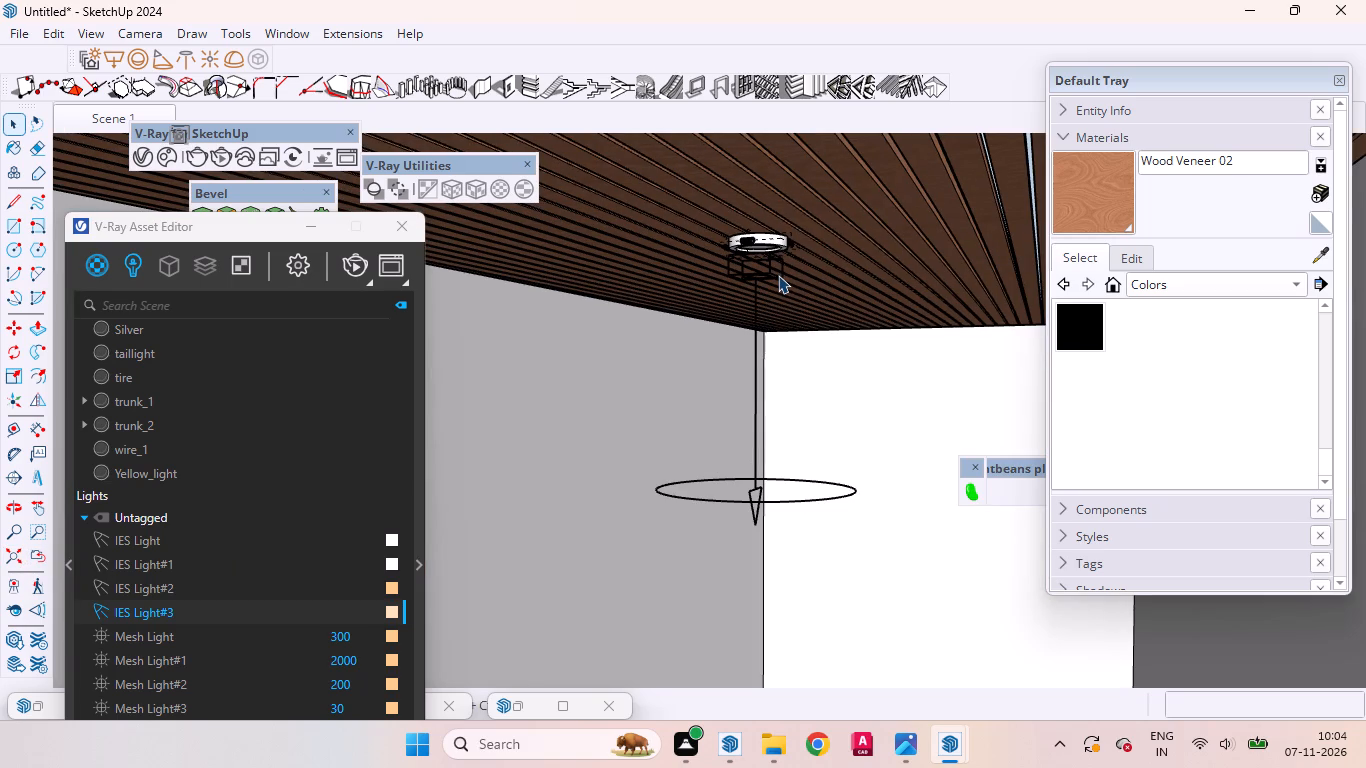
pyautogui.scroll(4, 758, 239)
pyautogui.scroll(-1, 758, 239)
pyautogui.scroll(1, 758, 239)
pyautogui.keyDown('ctrl'); pyautogui.click(758, 239); pyautogui.keyUp('ctrl')
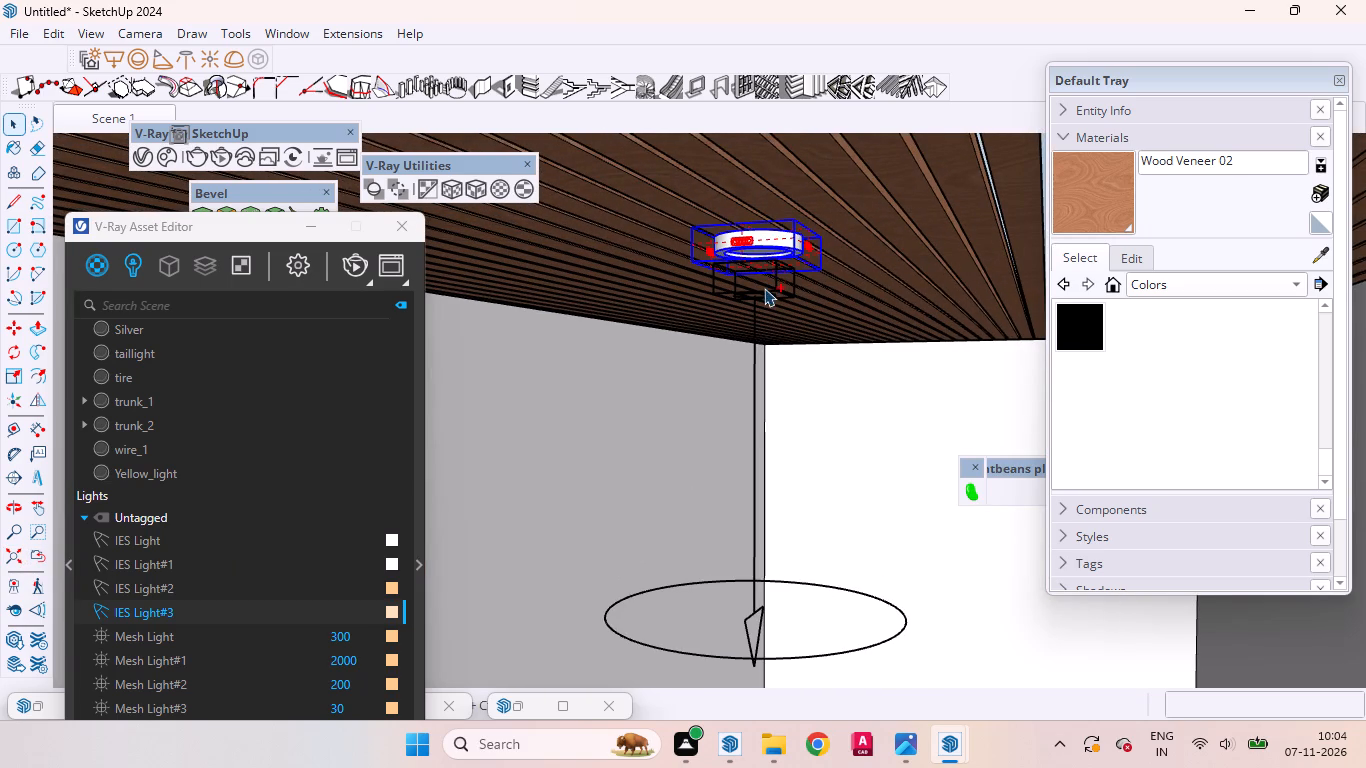
pyautogui.keyDown('ctrl'); pyautogui.click(764, 296); pyautogui.keyUp('ctrl')
pyautogui.keyDown('ctrl'); pyautogui.scroll(-8, 784, 334); pyautogui.keyUp('ctrl')
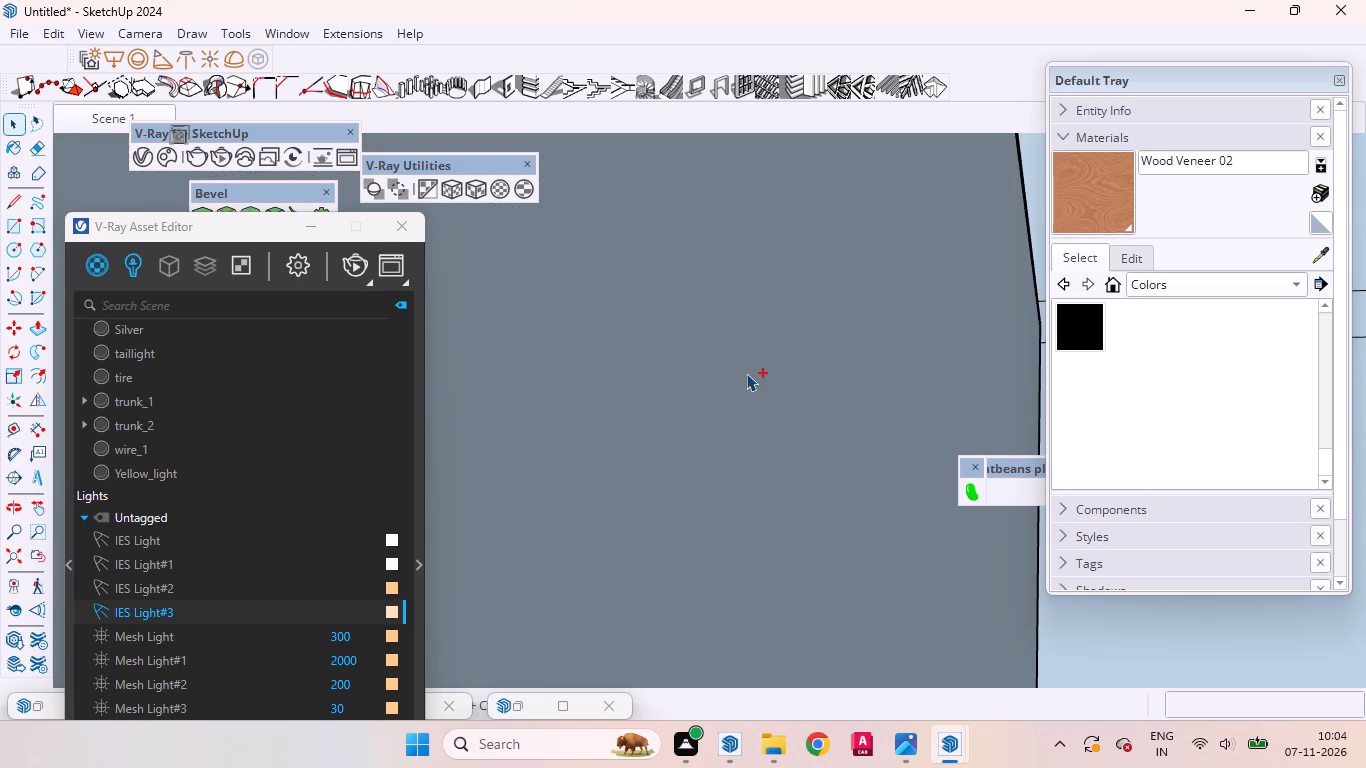
pyautogui.keyDown('ctrl'); pyautogui.click(42, 551); pyautogui.keyUp('ctrl')
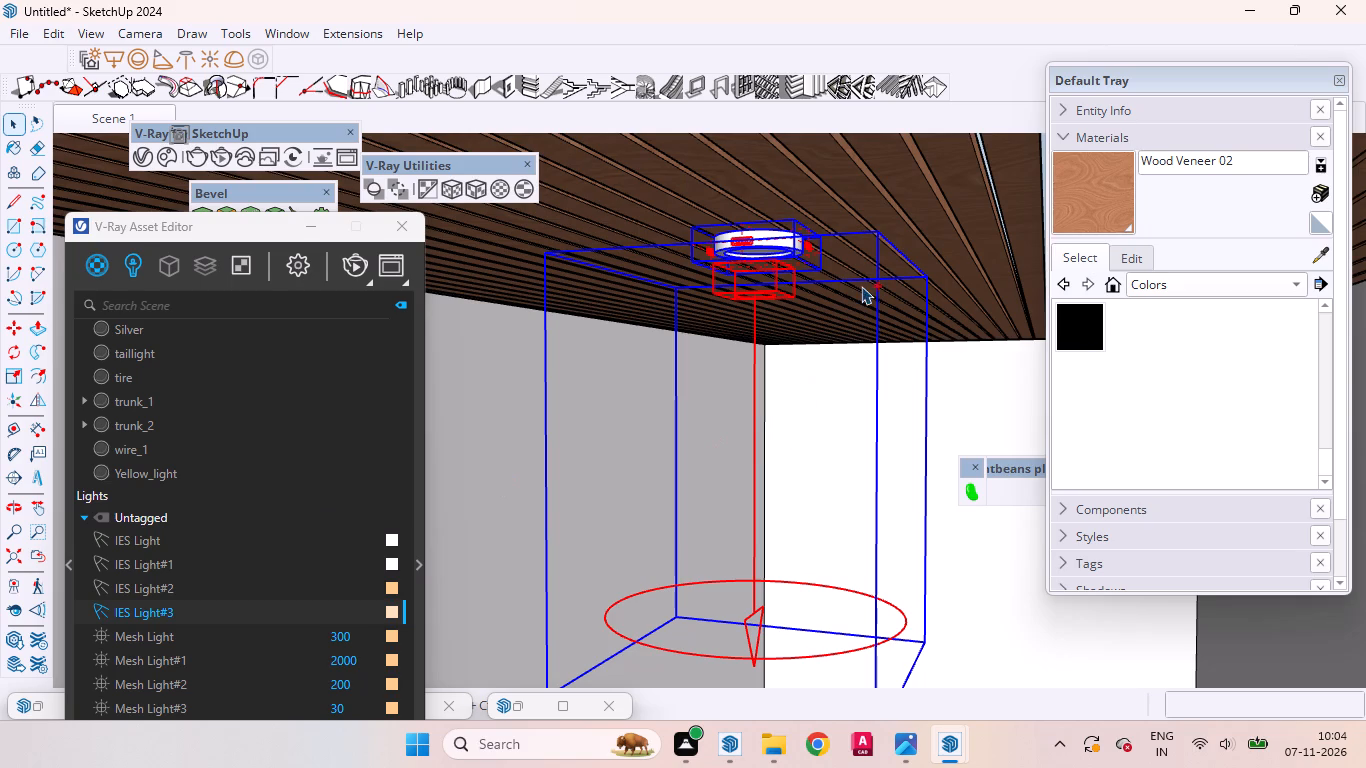
pyautogui.keyDown('ctrl'); pyautogui.moveTo(803, 388); pyautogui.dragTo(762, 304, button='middle'); pyautogui.keyUp('ctrl')
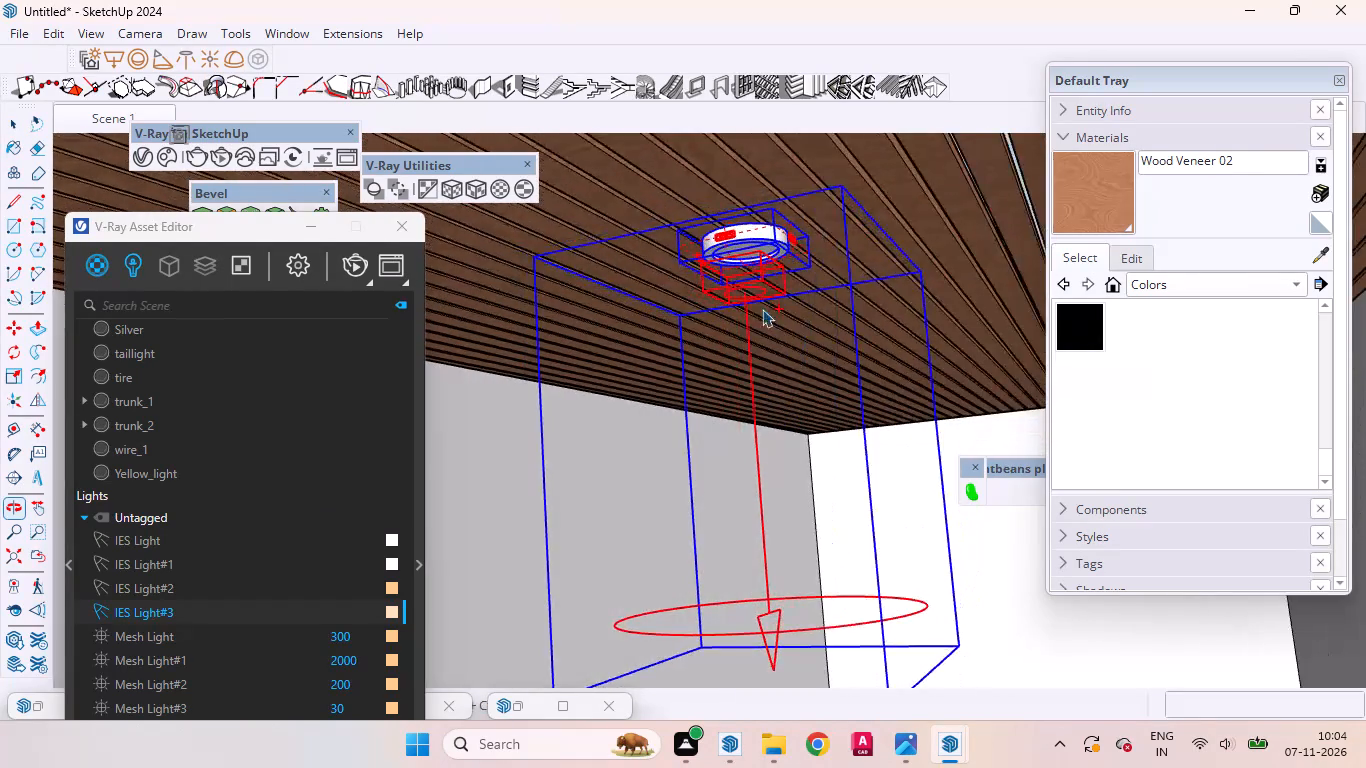
pyautogui.keyDown('ctrl'); pyautogui.scroll(-5, 791, 276); pyautogui.keyUp('ctrl')
pyautogui.press('m')
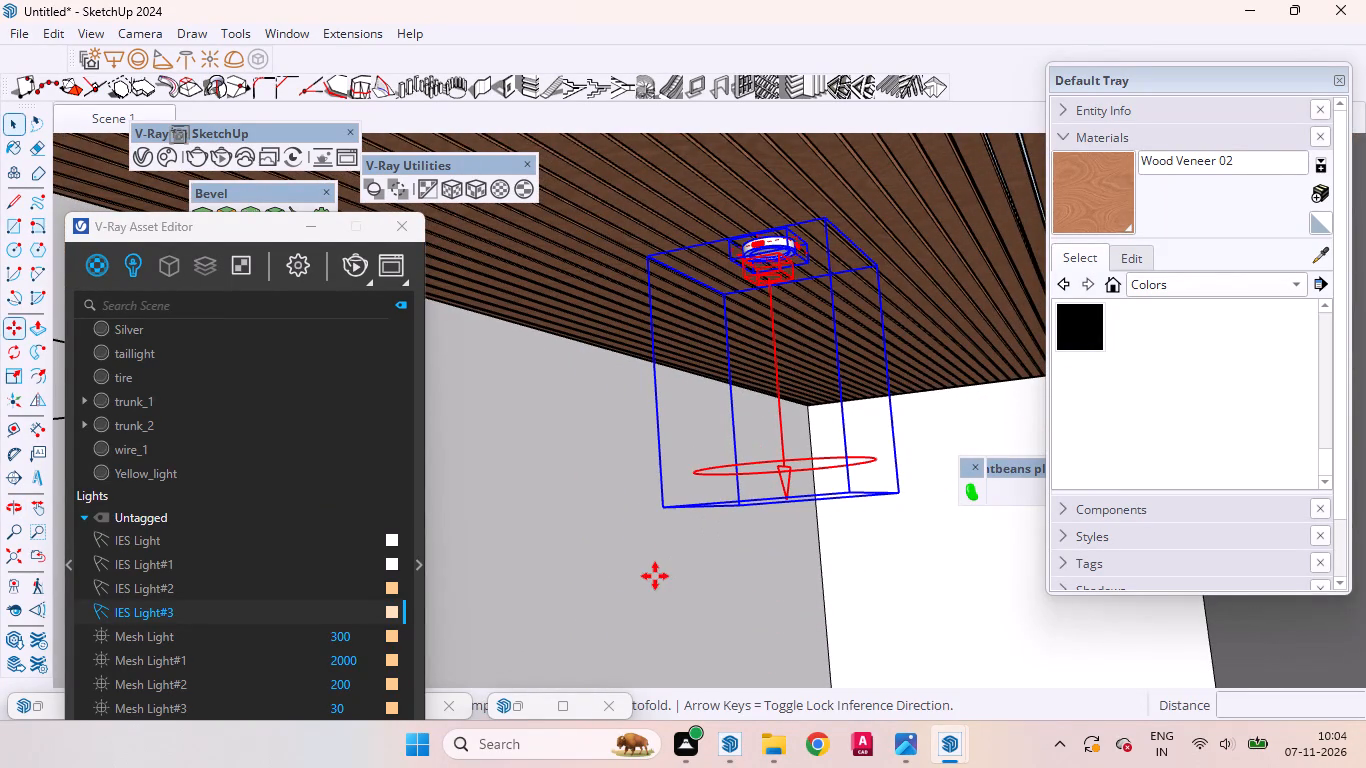
pyautogui.click(573, 585)
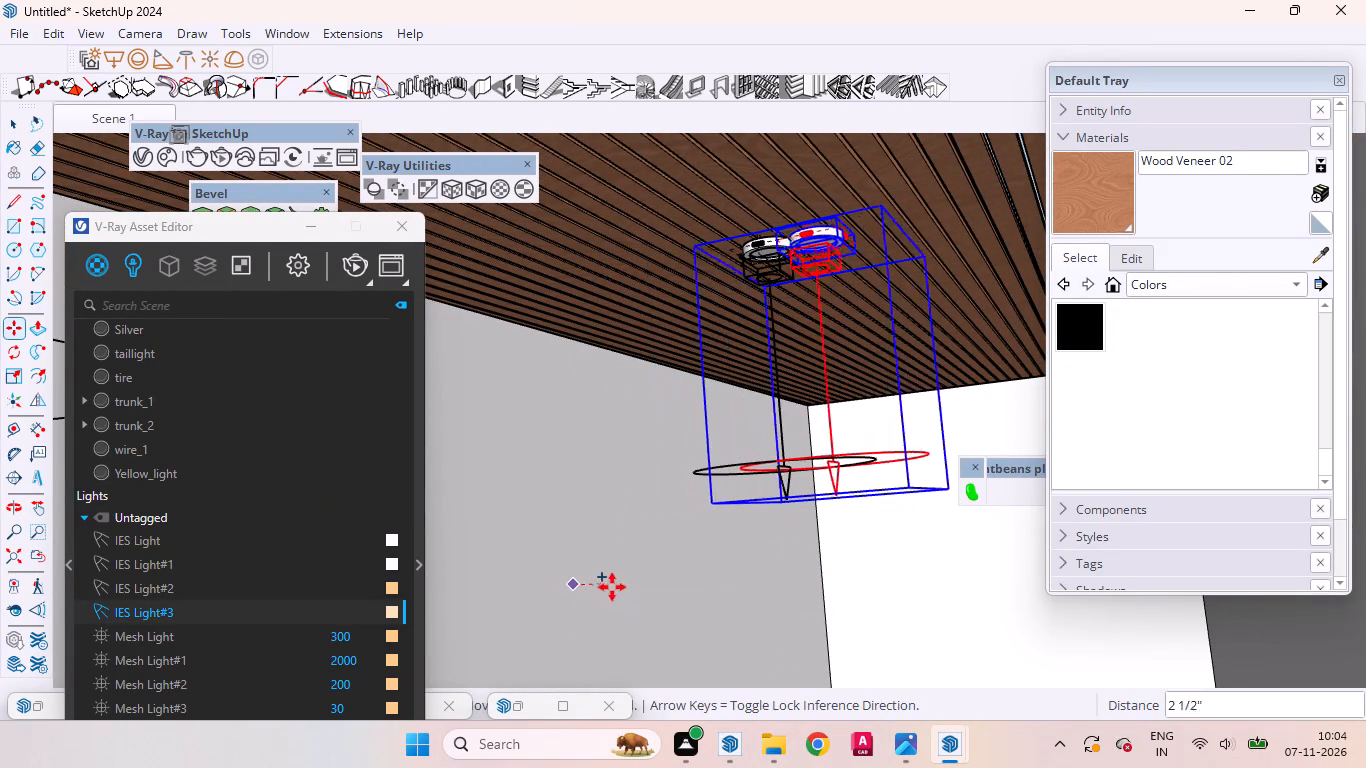
pyautogui.press('Left')
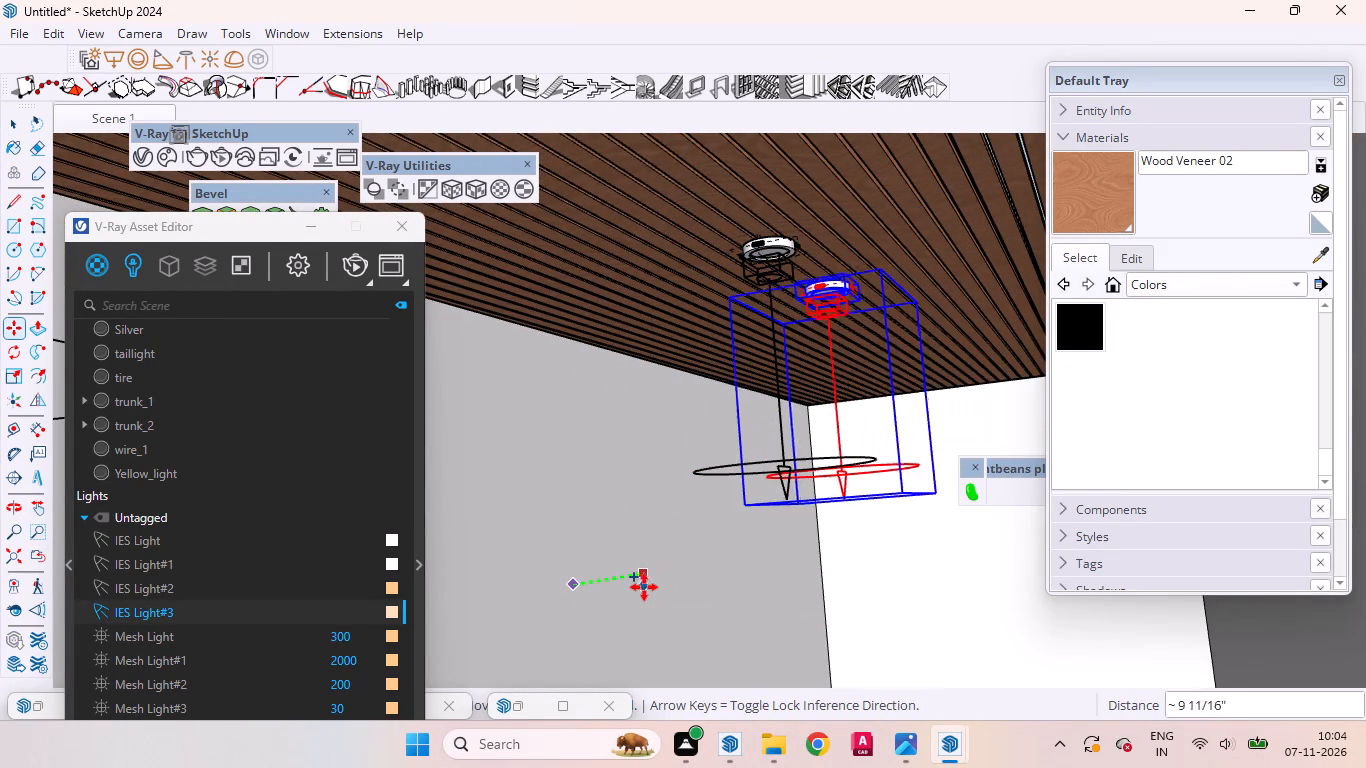
pyautogui.write("3'")
pyautogui.press('Return')
pyautogui.moveTo(790, 580); pyautogui.dragTo(797, 509, button='middle')
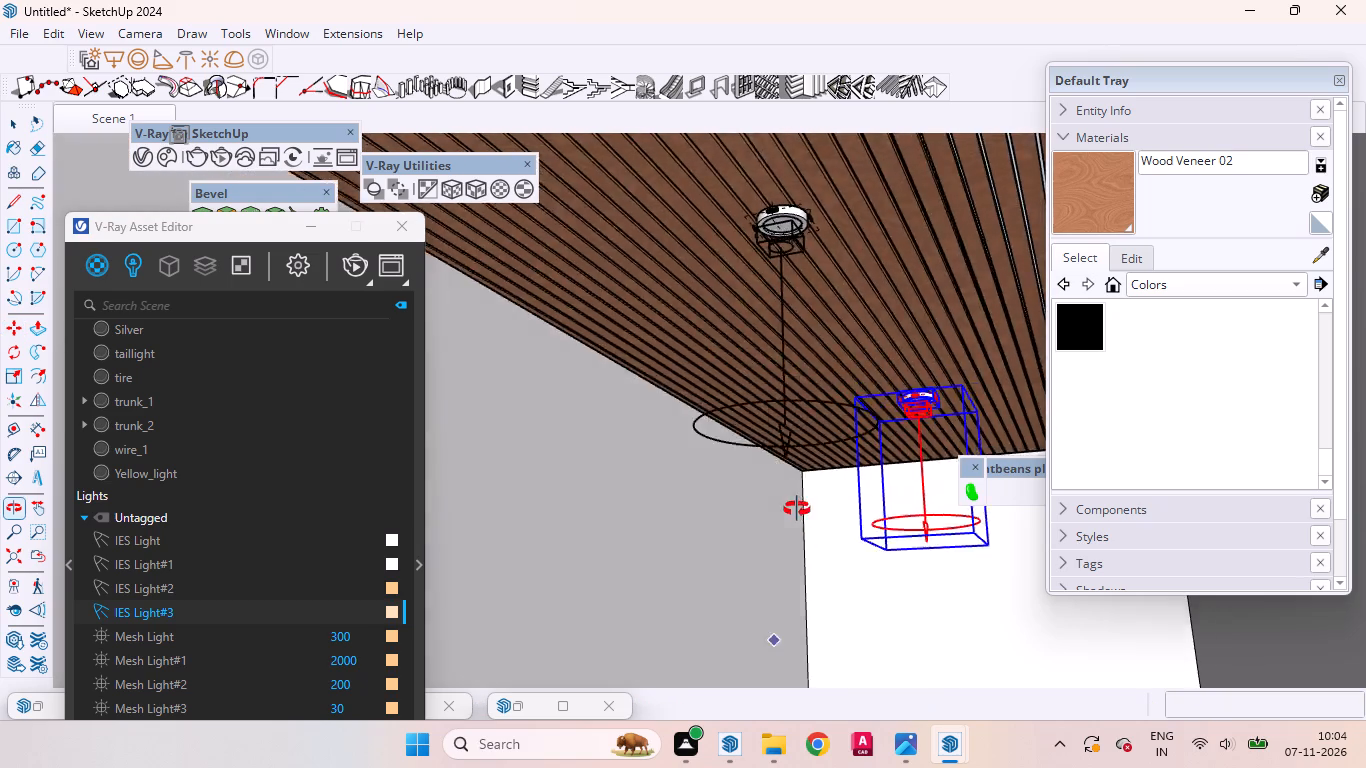
pyautogui.moveTo(797, 509); pyautogui.dragTo(826, 574, button='middle')
pyautogui.press('space')
# Examine the car porch and side-passage lights from the passage and the front of the house, and clear the selection.
pyautogui.scroll(-12, 826, 577)
pyautogui.scroll(2, 826, 562)
pyautogui.scroll(-20, 826, 562)
pyautogui.scroll(-4, 826, 562)
pyautogui.scroll(2, 844, 393)
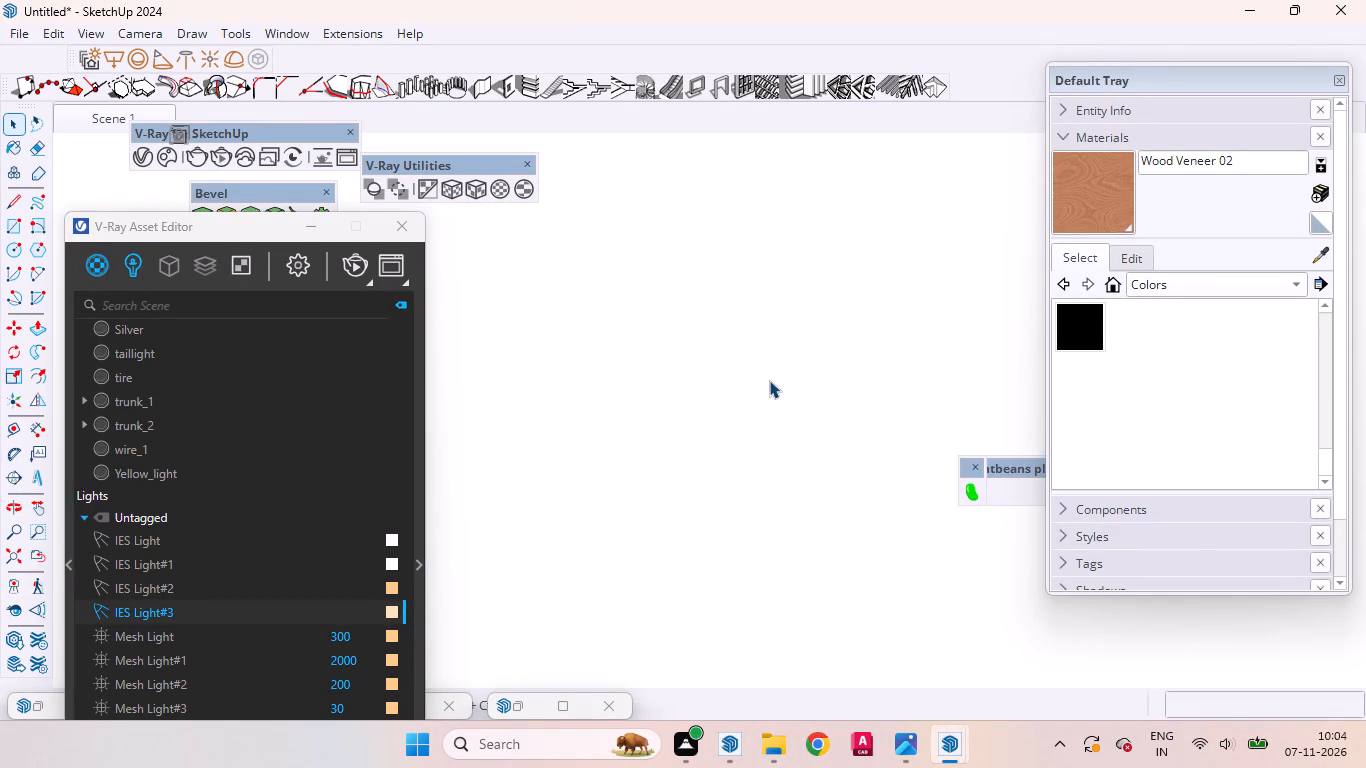
pyautogui.scroll(1, 769, 380)
pyautogui.scroll(-6, 769, 380)
pyautogui.scroll(2, 843, 422)
pyautogui.scroll(-6, 843, 422)
pyautogui.scroll(-9, 598, 584)
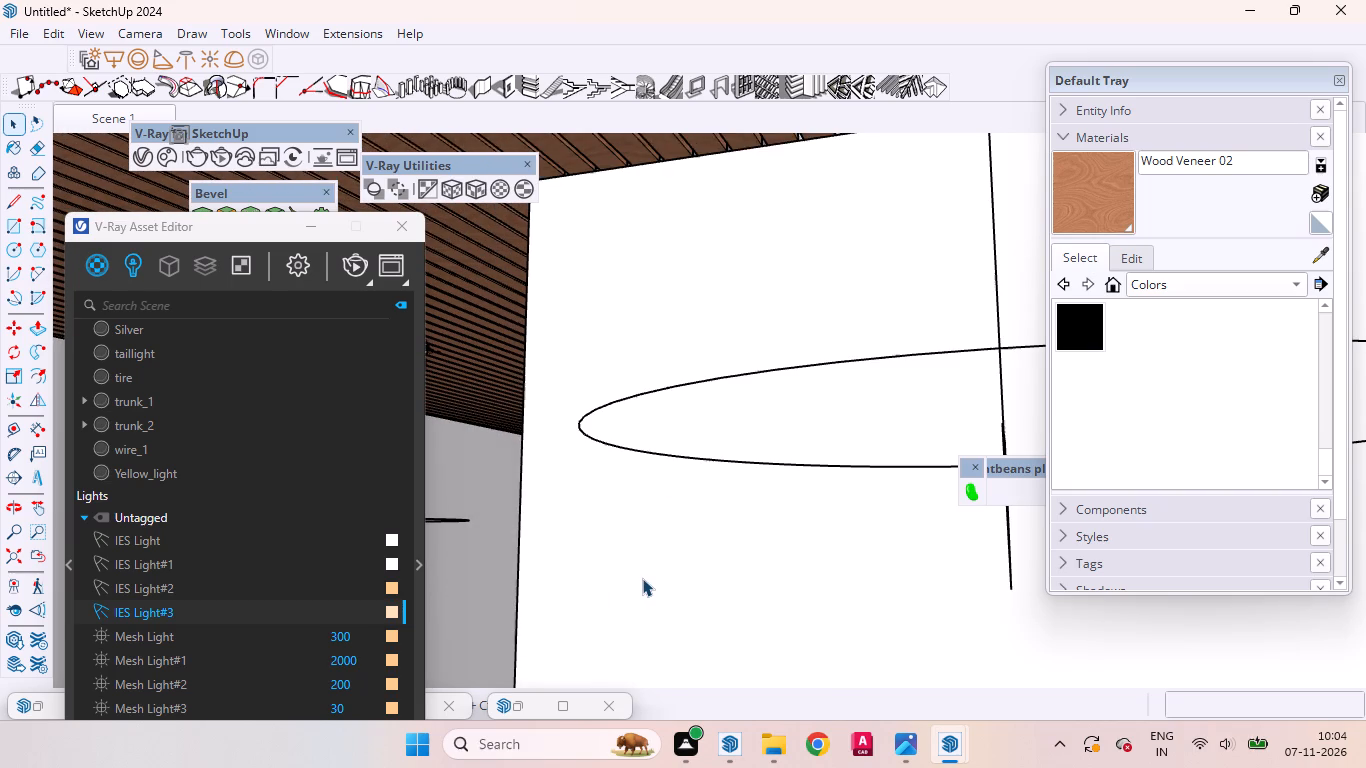
pyautogui.scroll(-8, 642, 578)
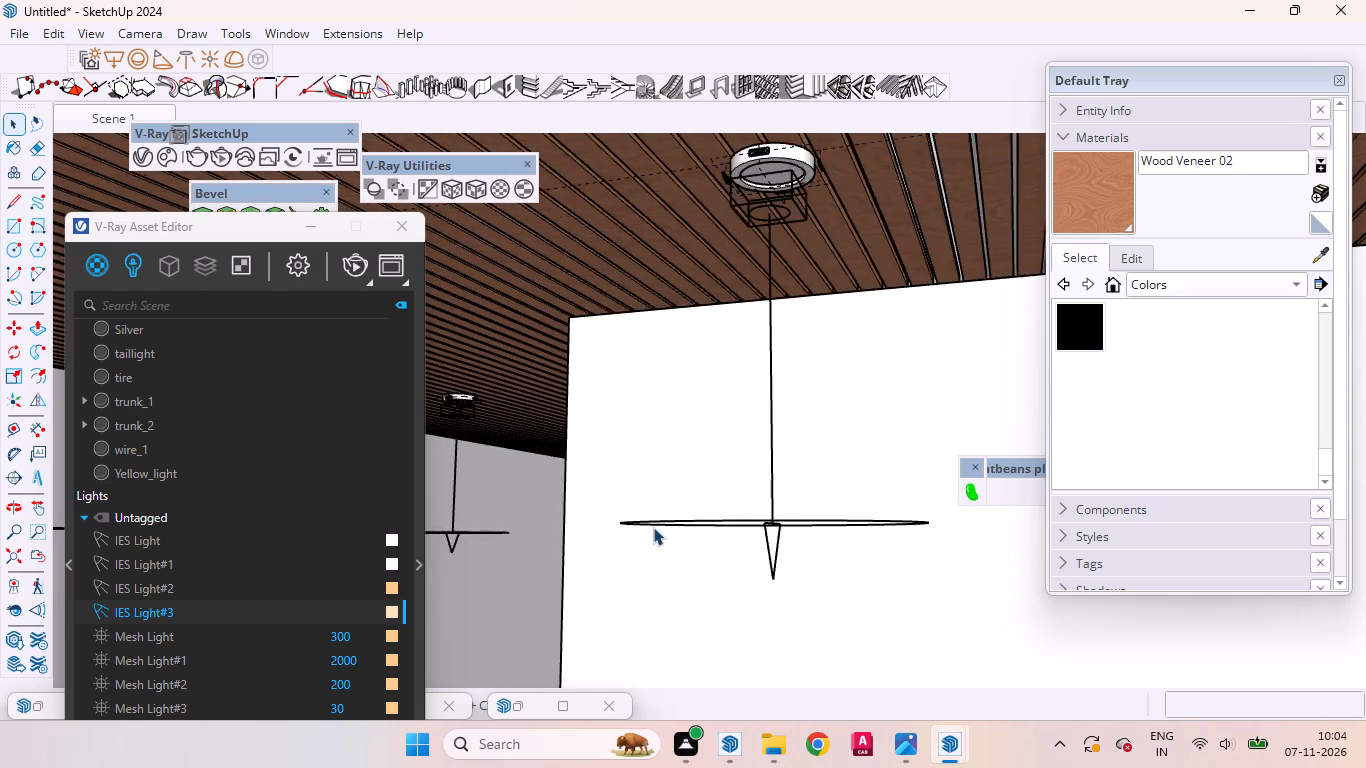
pyautogui.scroll(-18, 653, 527)
pyautogui.scroll(1, 793, 420)
pyautogui.scroll(-8, 793, 420)
pyautogui.scroll(2, 795, 421)
pyautogui.scroll(-2, 795, 421)
pyautogui.moveTo(788, 468); pyautogui.dragTo(855, 470, button='middle')
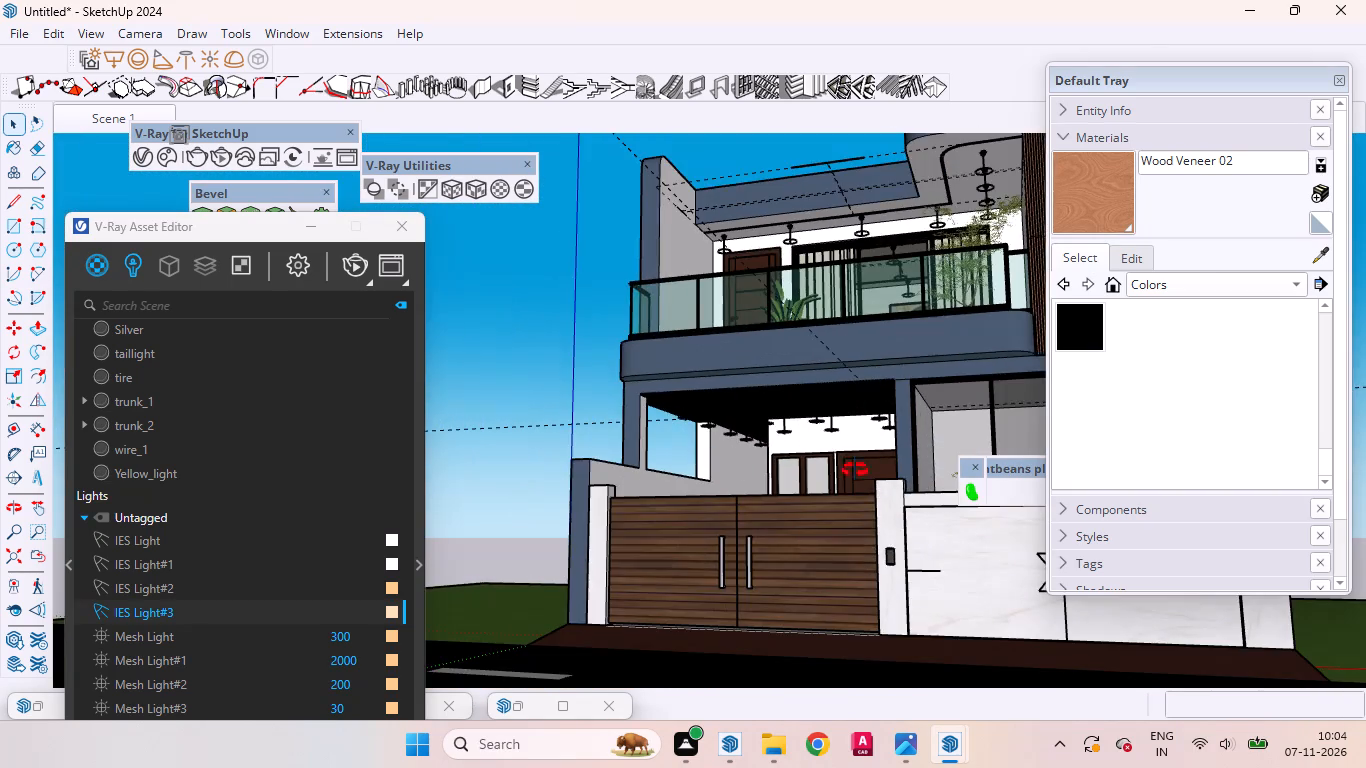
pyautogui.moveTo(855, 470); pyautogui.dragTo(913, 476, button='middle')
pyautogui.scroll(10, 726, 459)
pyautogui.moveTo(704, 463); pyautogui.dragTo(613, 428, button='middle')
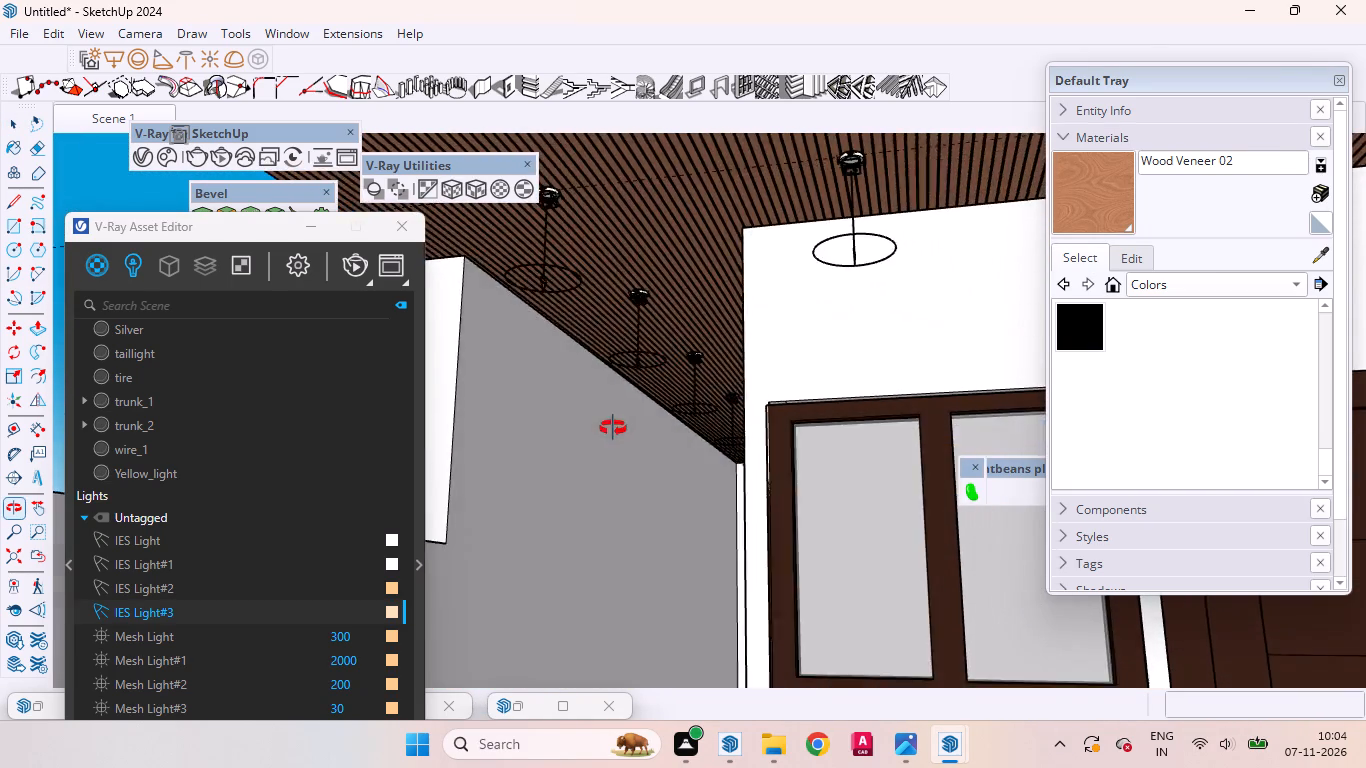
pyautogui.moveTo(613, 428); pyautogui.dragTo(702, 493, button='middle')
pyautogui.scroll(-7, 709, 441)
pyautogui.scroll(2, 717, 434)
pyautogui.scroll(-12, 717, 434)
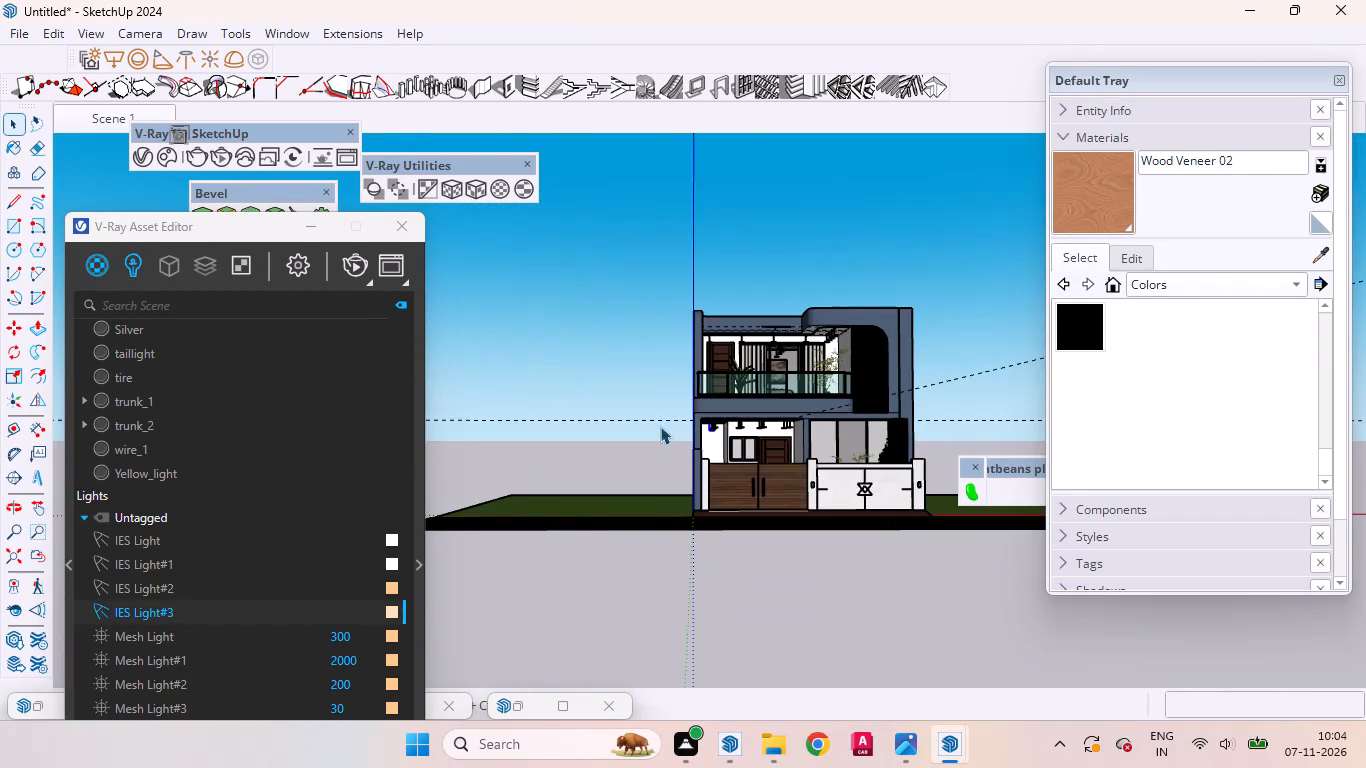
pyautogui.click(588, 329)
# Place a guide line on the balcony's underside about 5 1/4" out from the edge along the front beam.
pyautogui.scroll(5, 798, 455)
pyautogui.moveTo(902, 473); pyautogui.dragTo(773, 390, button='middle')
pyautogui.scroll(14, 802, 357)
pyautogui.moveTo(872, 368); pyautogui.dragTo(912, 395, button='middle')
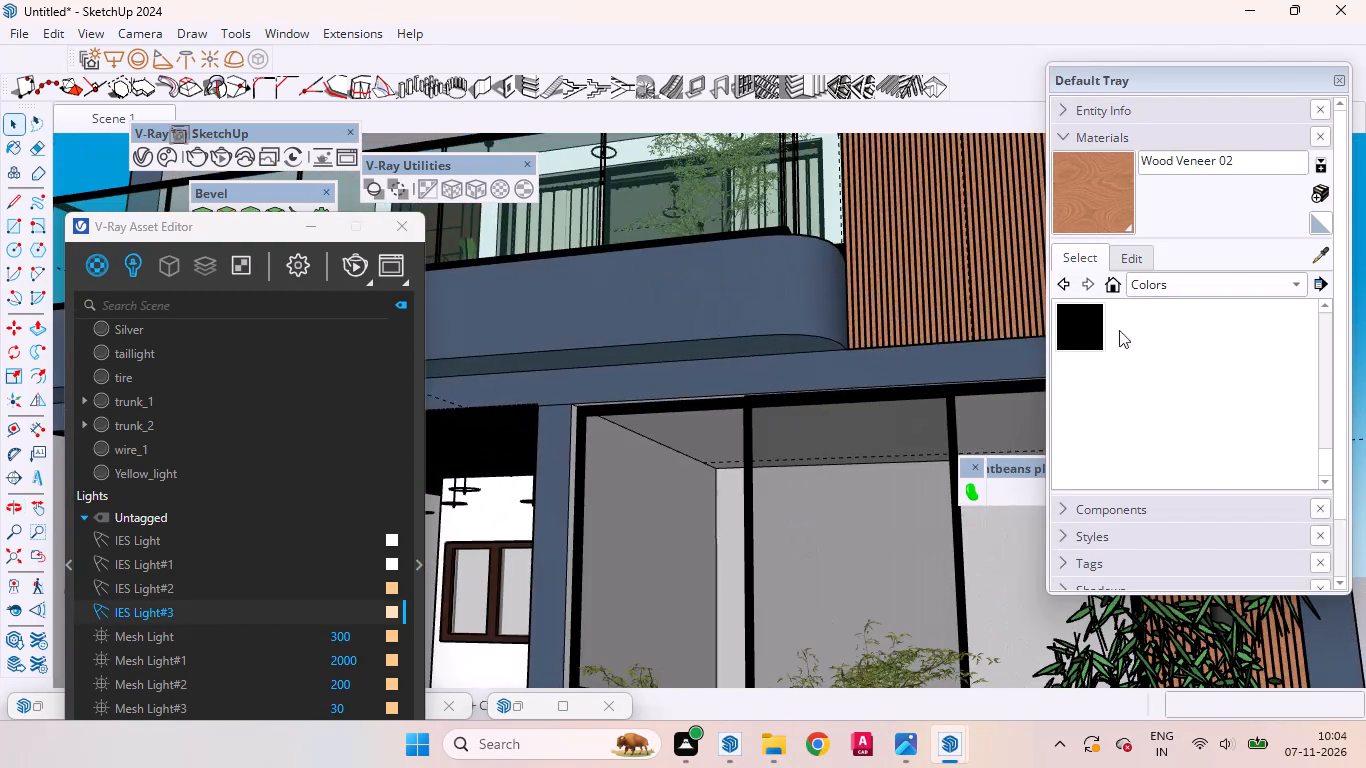
pyautogui.scroll(-4, 1123, 325)
pyautogui.scroll(-17, 807, 357)
pyautogui.scroll(10, 767, 356)
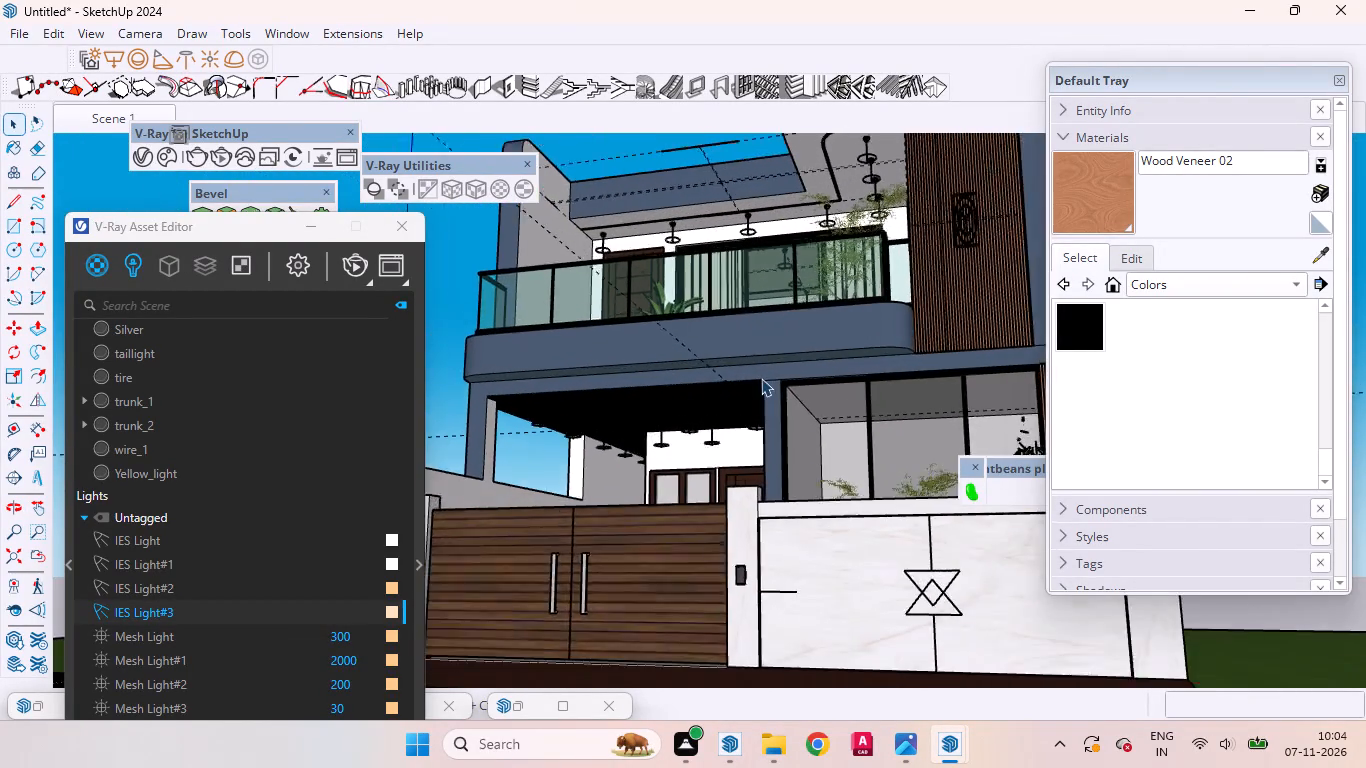
pyautogui.moveTo(760, 375); pyautogui.dragTo(724, 387, button='middle')
pyautogui.scroll(12, 722, 381)
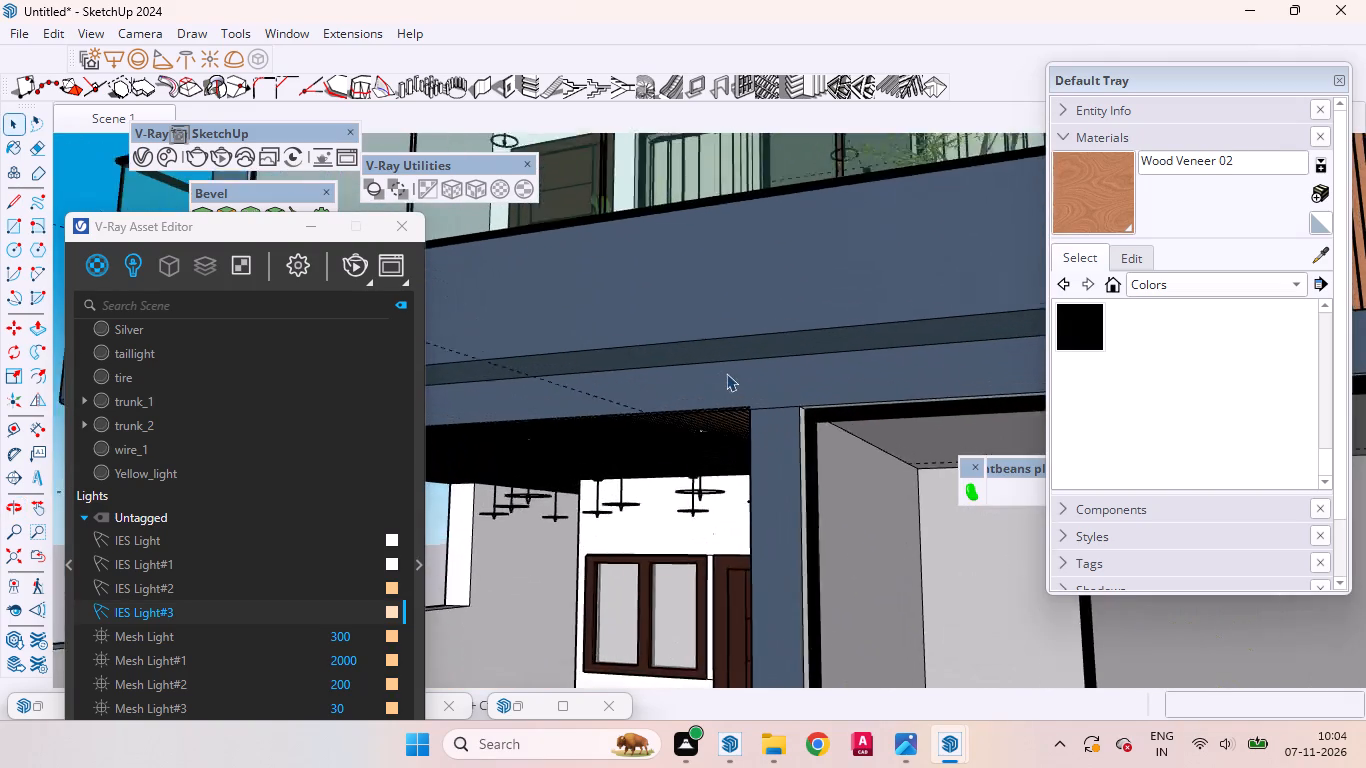
pyautogui.scroll(4, 726, 373)
pyautogui.moveTo(713, 372); pyautogui.dragTo(547, 349, button='middle')
pyautogui.scroll(-7, 636, 370)
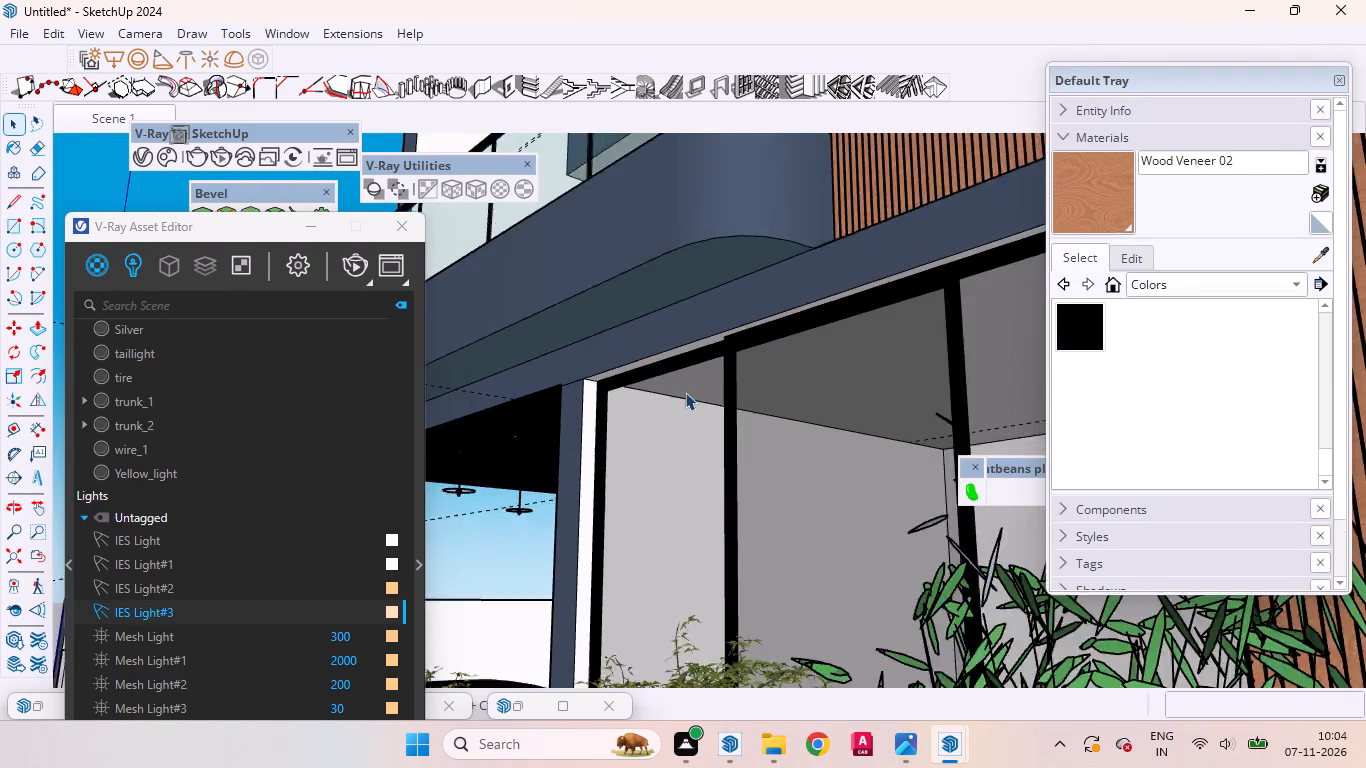
pyautogui.scroll(-2, 685, 392)
pyautogui.scroll(2, 672, 327)
pyautogui.scroll(-1, 672, 327)
pyautogui.scroll(3, 672, 327)
pyautogui.scroll(-10, 879, 283)
pyautogui.scroll(6, 715, 318)
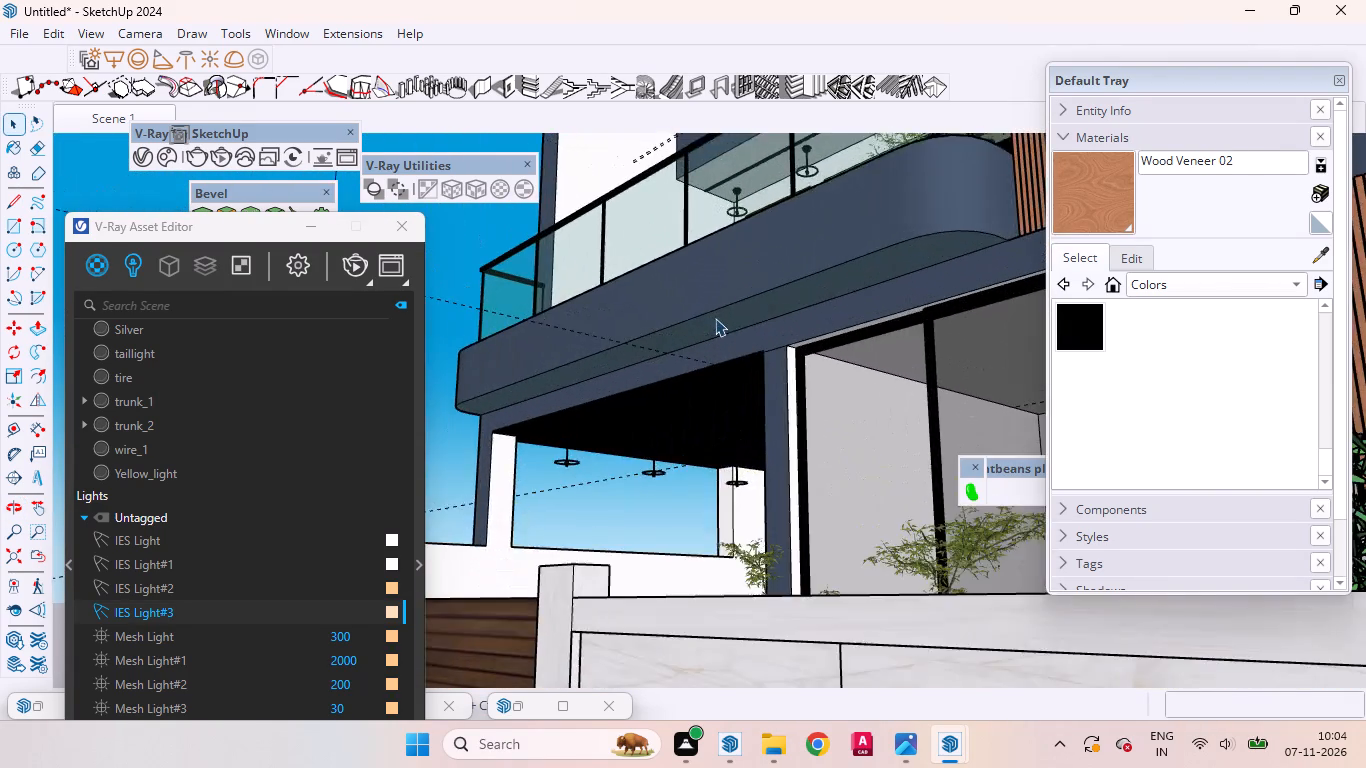
pyautogui.scroll(-5, 729, 305)
pyautogui.scroll(9, 726, 338)
pyautogui.moveTo(731, 353); pyautogui.dragTo(646, 354, button='middle')
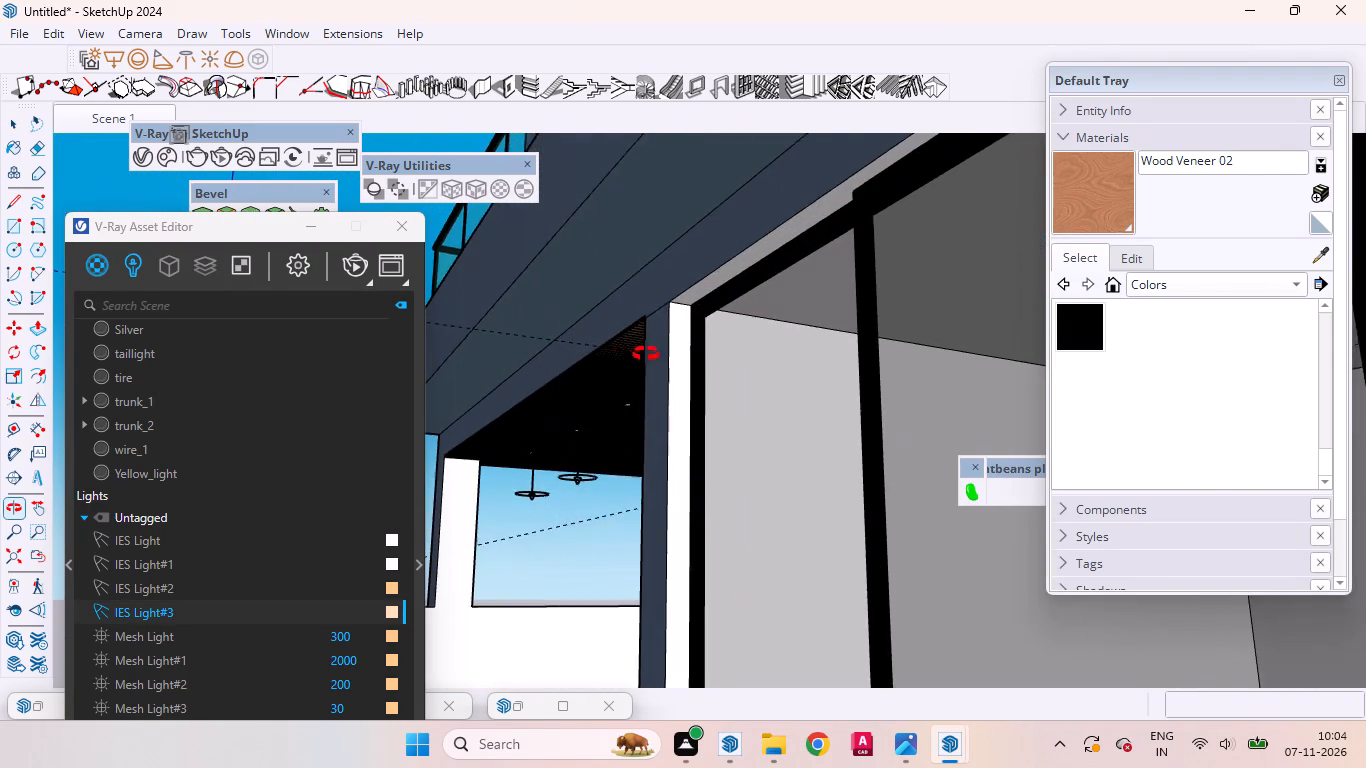
pyautogui.moveTo(646, 354); pyautogui.dragTo(646, 359, button='middle')
pyautogui.press('t')
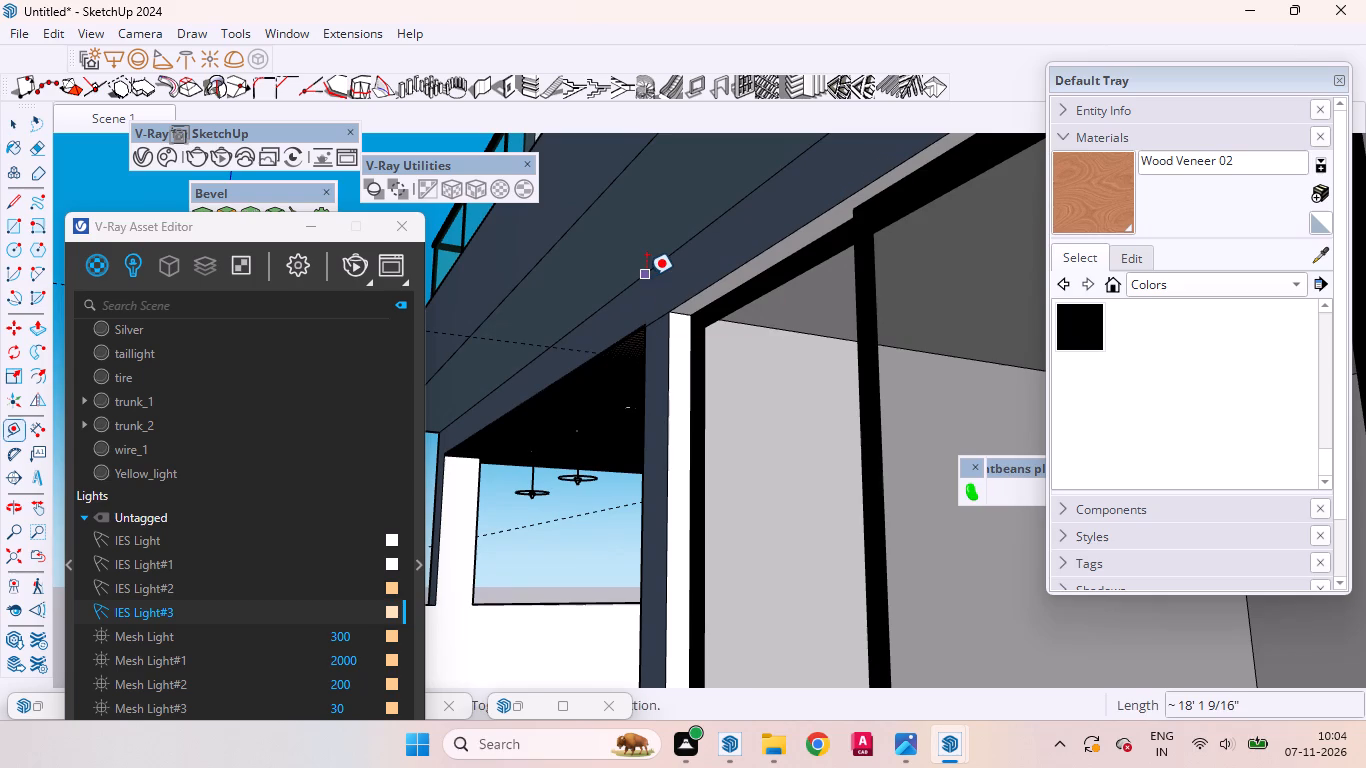
pyautogui.click(652, 268)
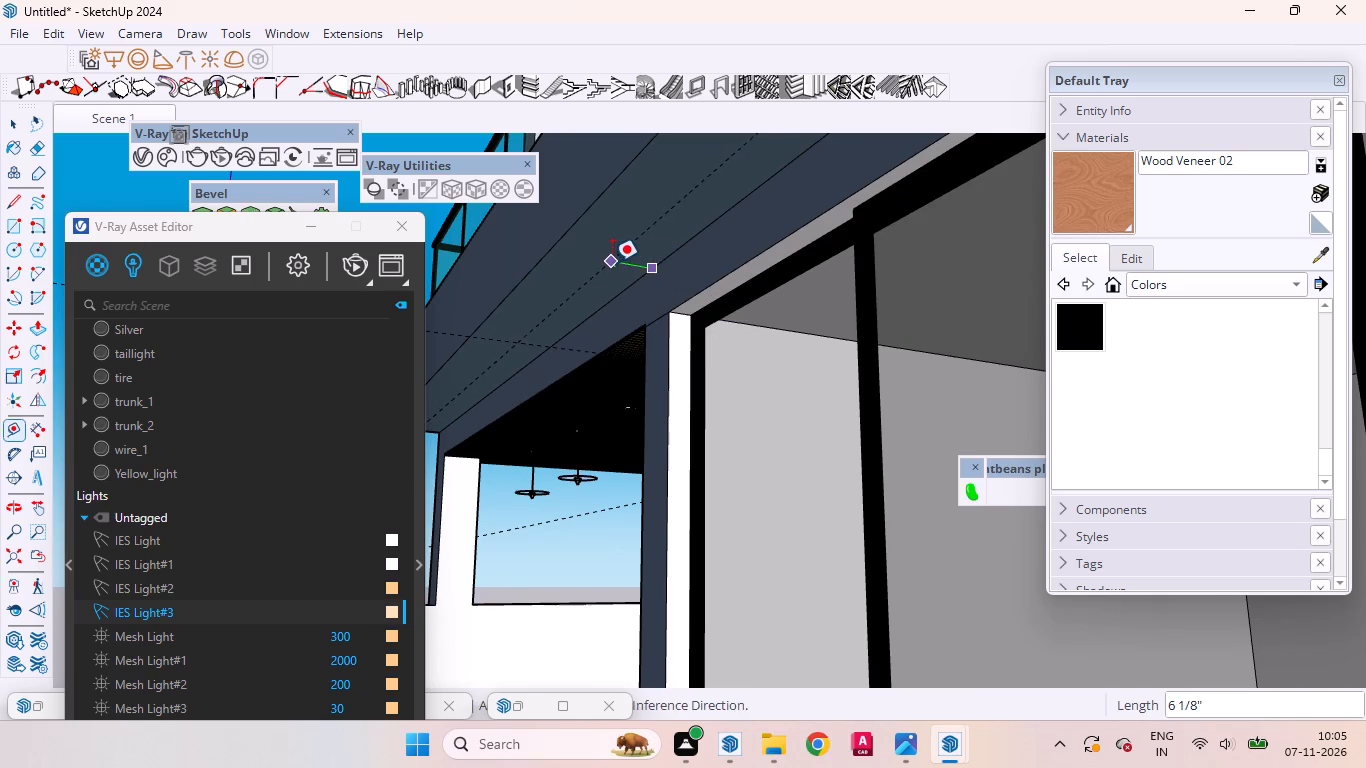
pyautogui.scroll(-7, 617, 267)
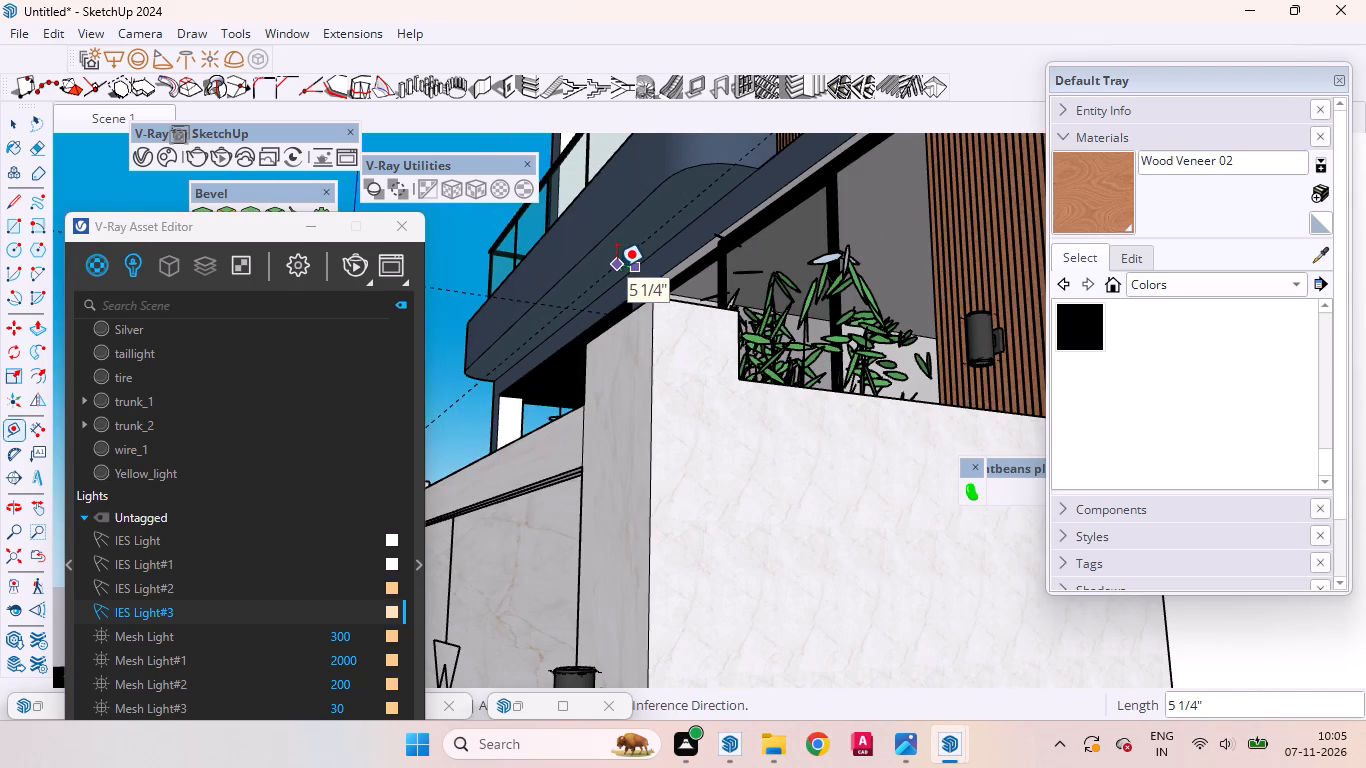
pyautogui.click(617, 267)
# Place a second guide line on the balcony's underside, offset 1" from the first guide toward the beam.
pyautogui.scroll(4, 631, 256)
pyautogui.scroll(-1, 631, 256)
pyautogui.scroll(10, 631, 256)
pyautogui.moveTo(650, 258); pyautogui.dragTo(576, 257, button='middle')
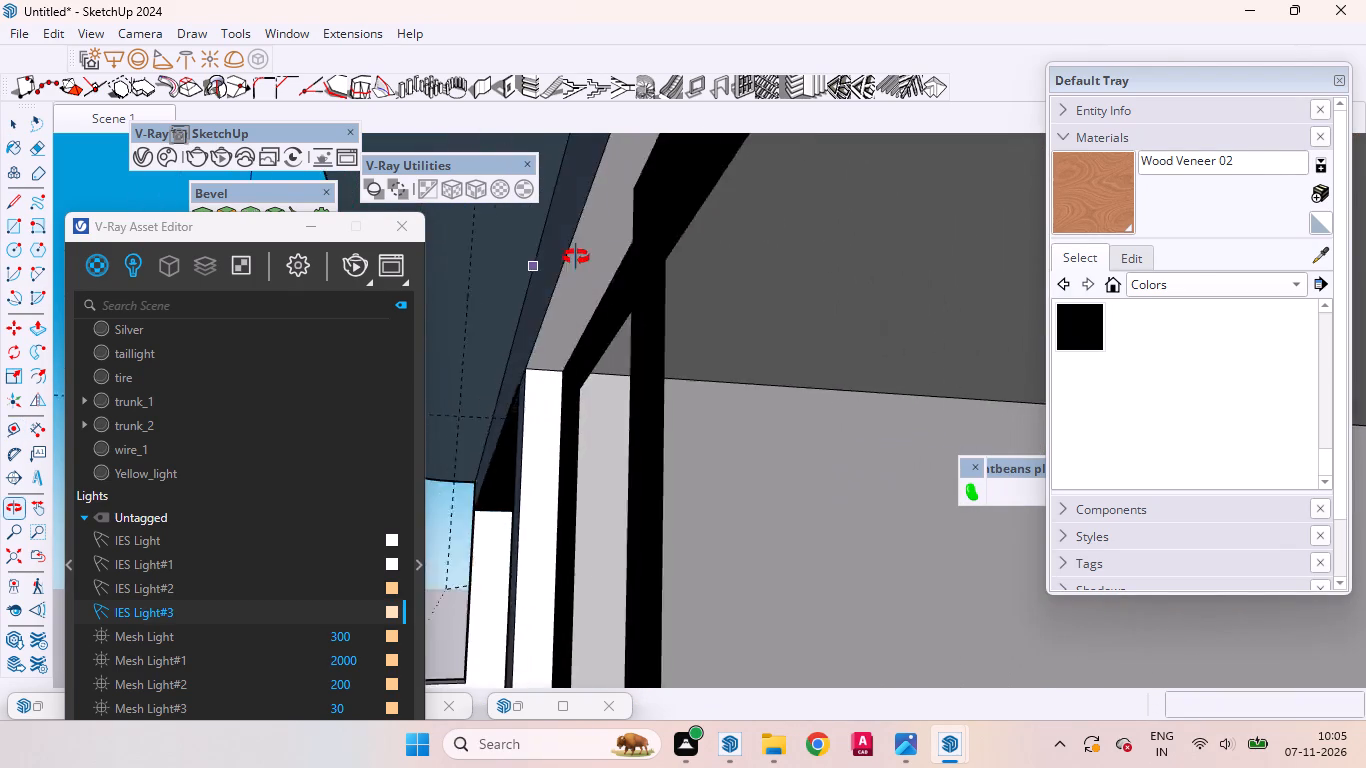
pyautogui.moveTo(576, 257); pyautogui.dragTo(603, 283, button='middle')
pyautogui.scroll(3, 584, 277)
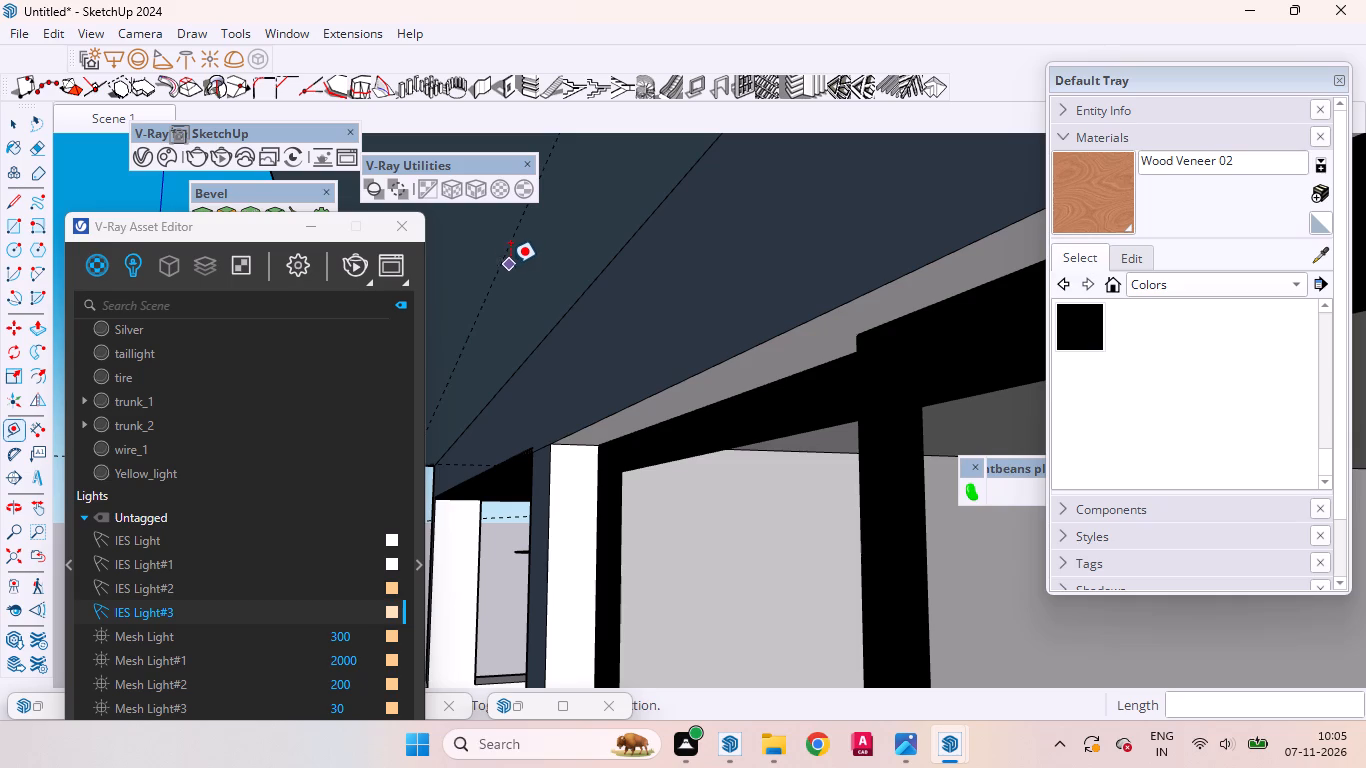
pyautogui.click(507, 263)
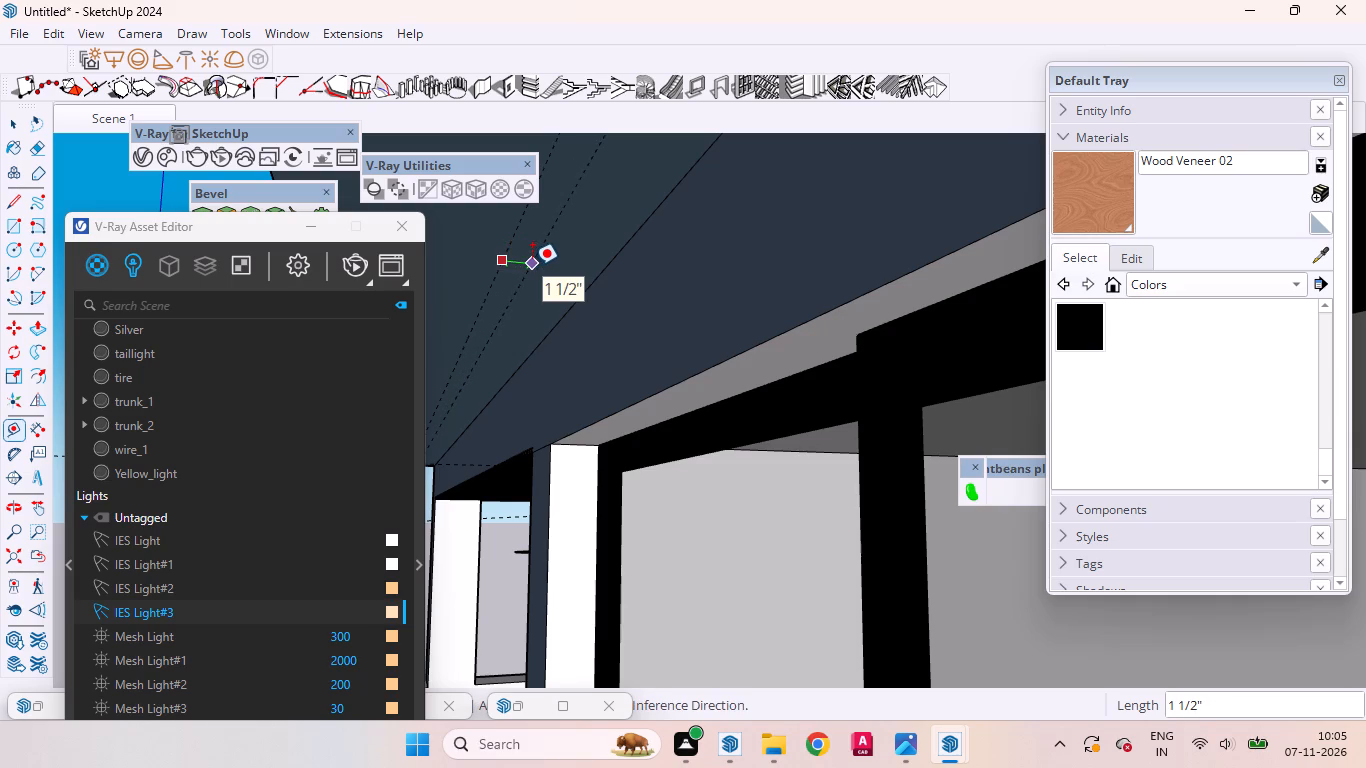
pyautogui.press('1')
pyautogui.press('Return')
pyautogui.press('space')
# Draw a rectangle light strip between the two guide lines, running the full length of the balcony's underside to the slatted wall.
pyautogui.scroll(-5, 624, 279)
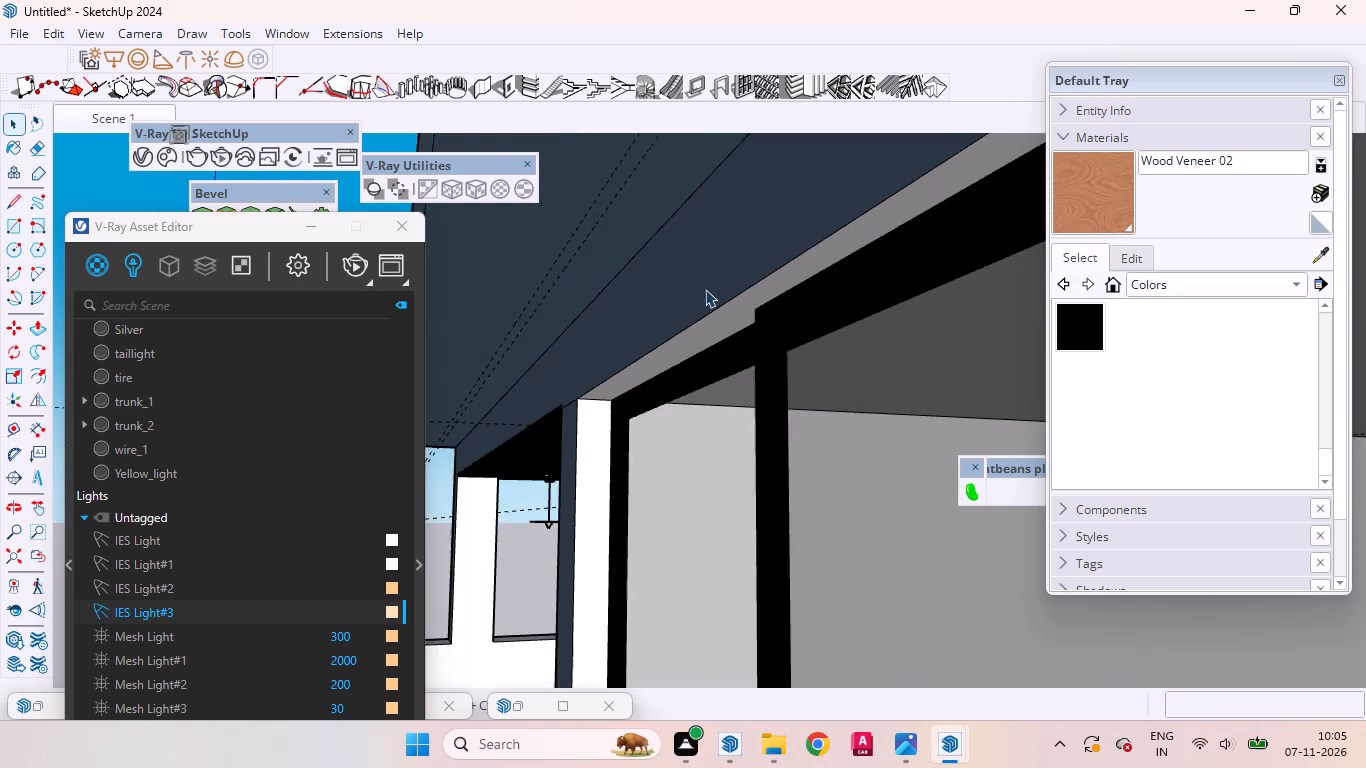
pyautogui.scroll(-5, 705, 289)
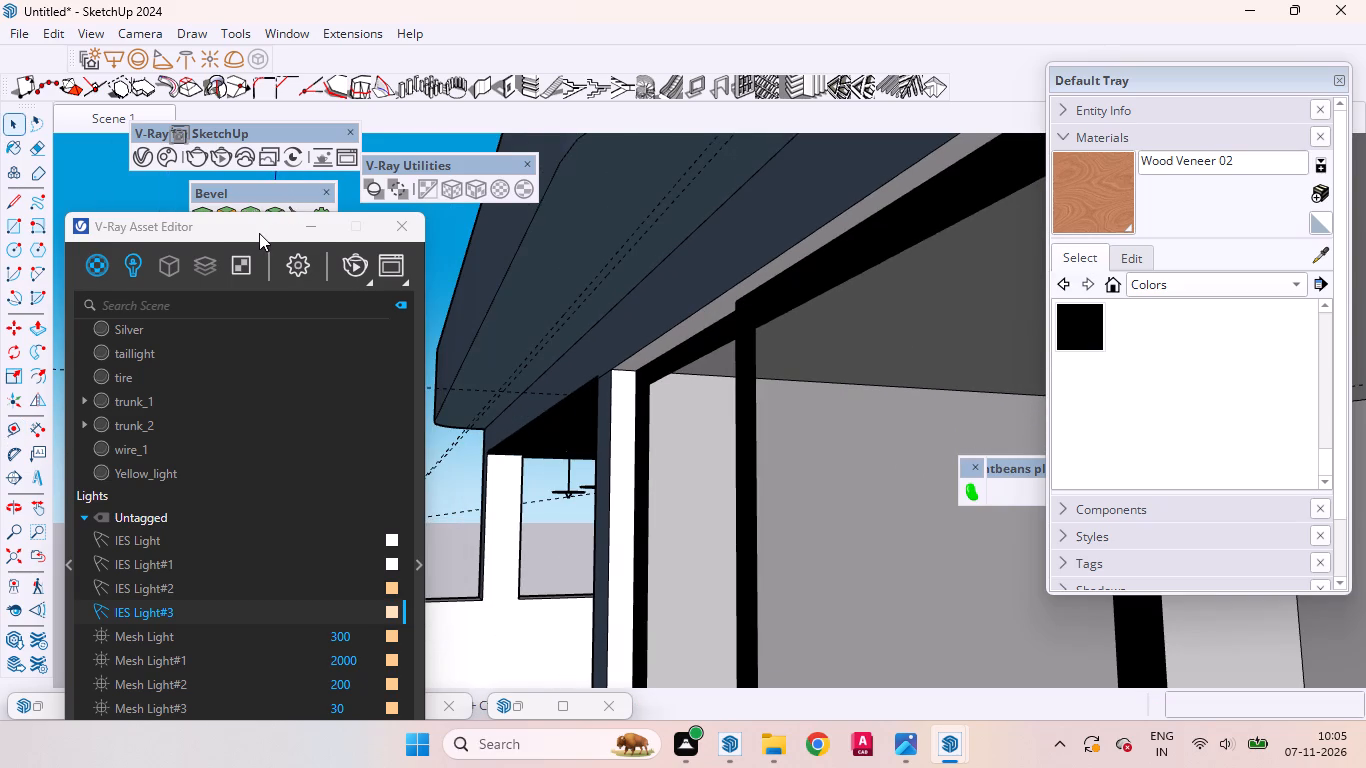
pyautogui.moveTo(259, 233); pyautogui.dragTo(243, 338)
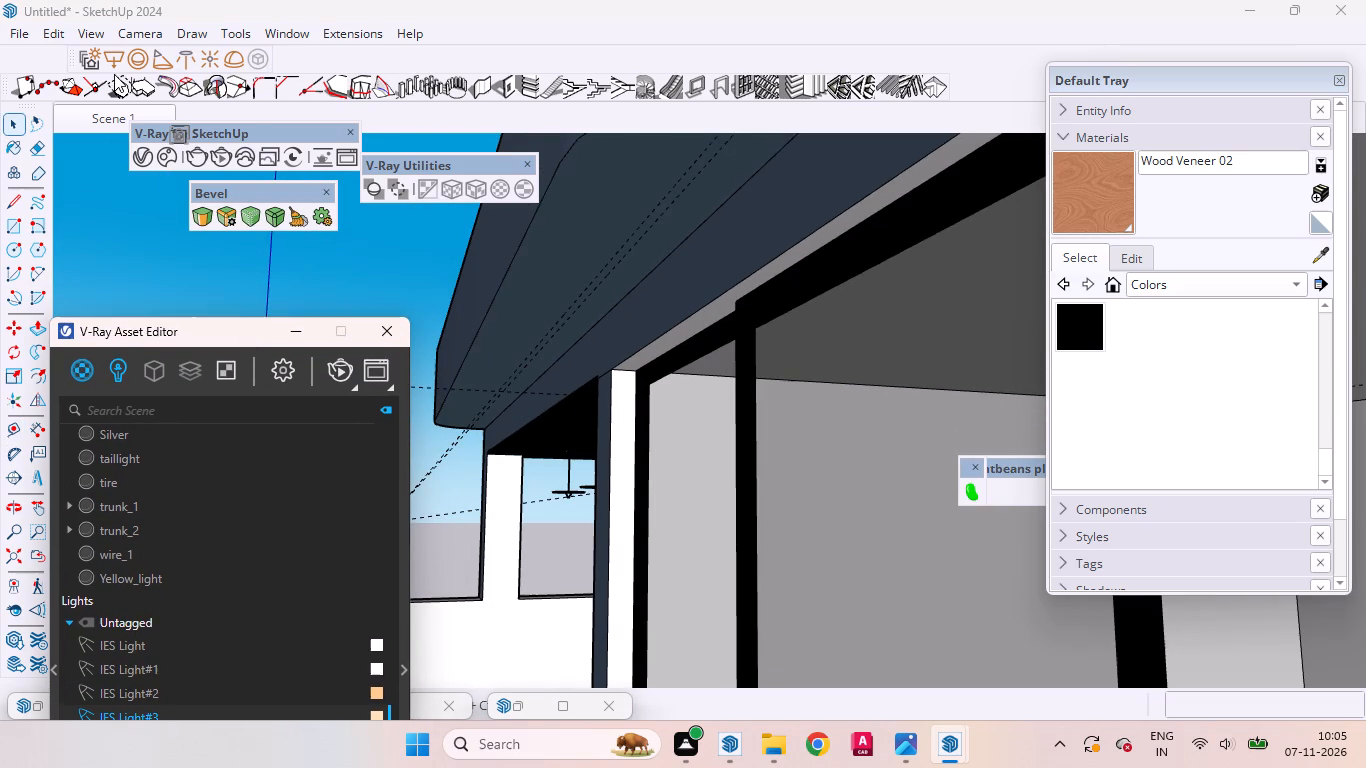
pyautogui.click(115, 66)
pyautogui.scroll(5, 463, 431)
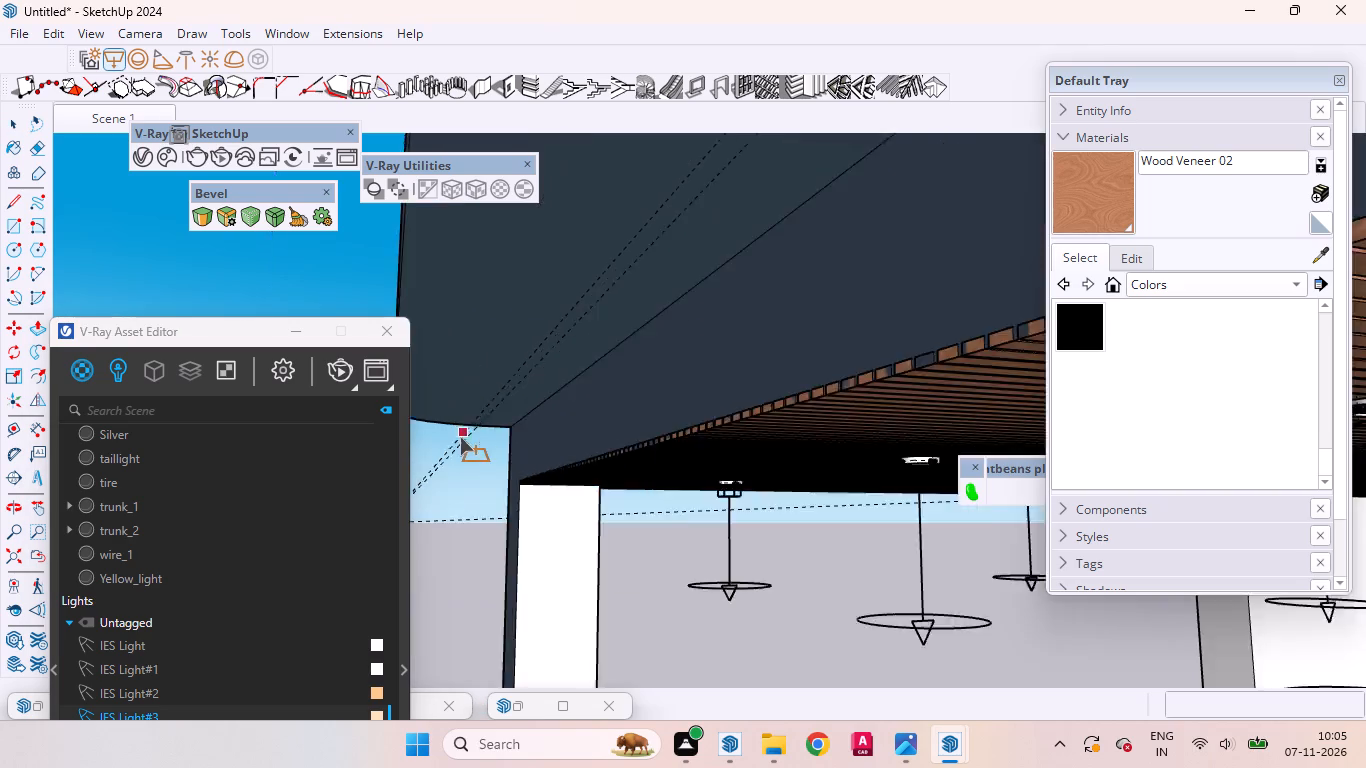
pyautogui.scroll(3, 460, 437)
pyautogui.scroll(-3, 472, 424)
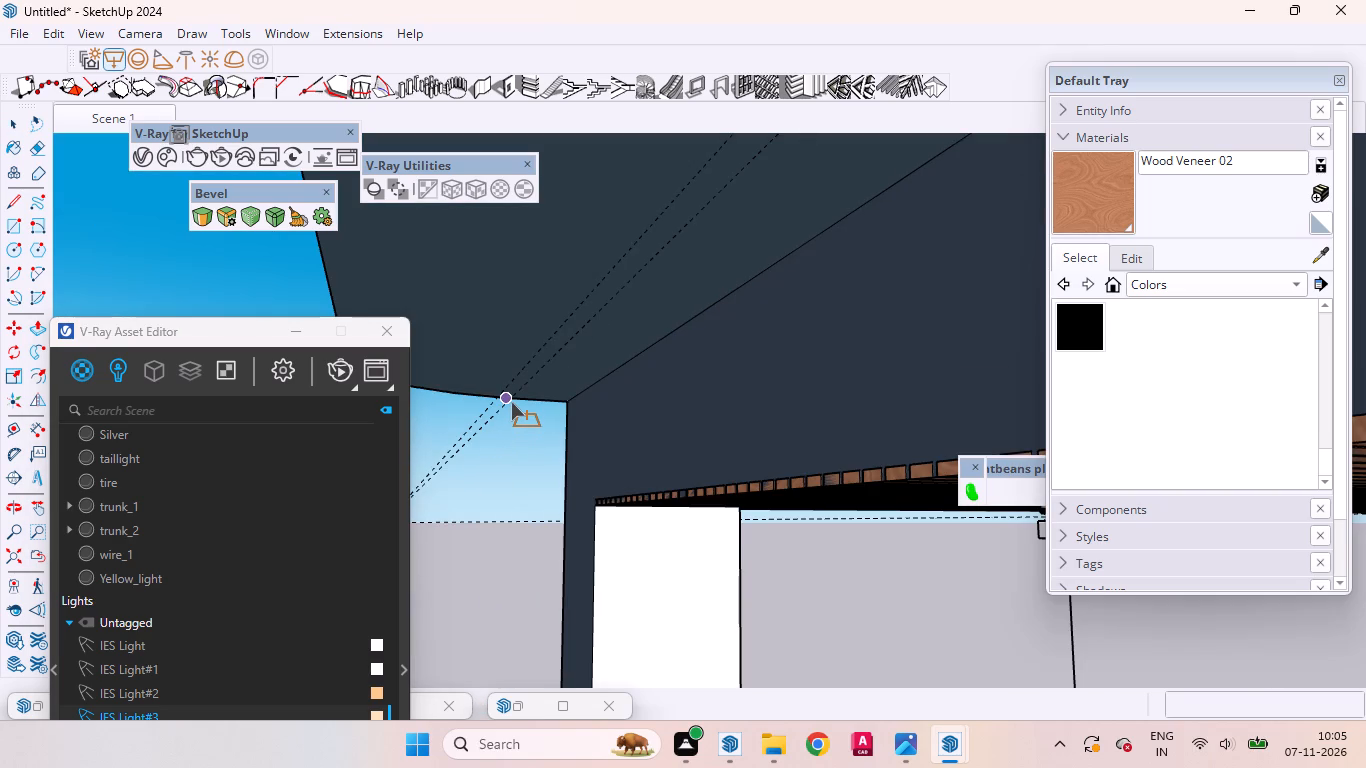
pyautogui.scroll(5, 513, 401)
pyautogui.scroll(-2, 513, 401)
pyautogui.moveTo(513, 412); pyautogui.dragTo(533, 361, button='middle')
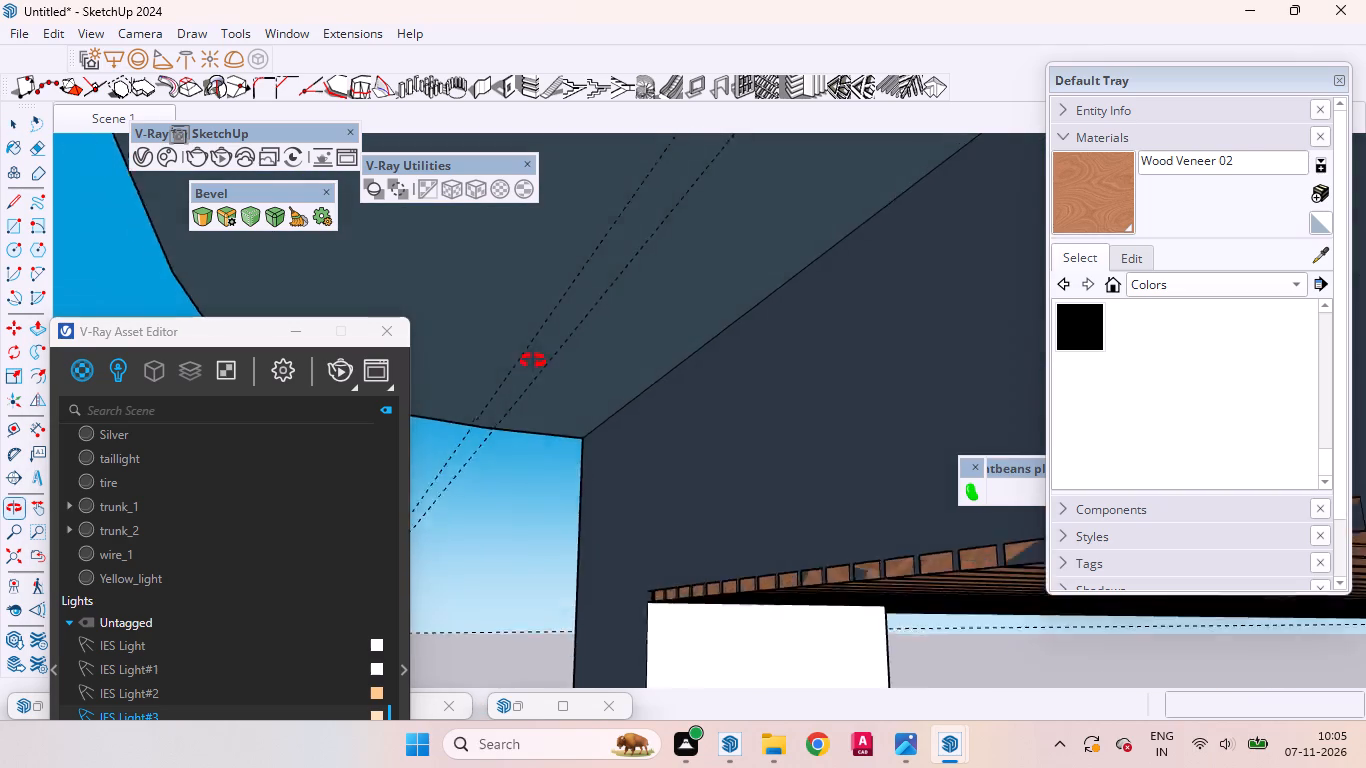
pyautogui.moveTo(533, 361); pyautogui.dragTo(554, 304, button='middle')
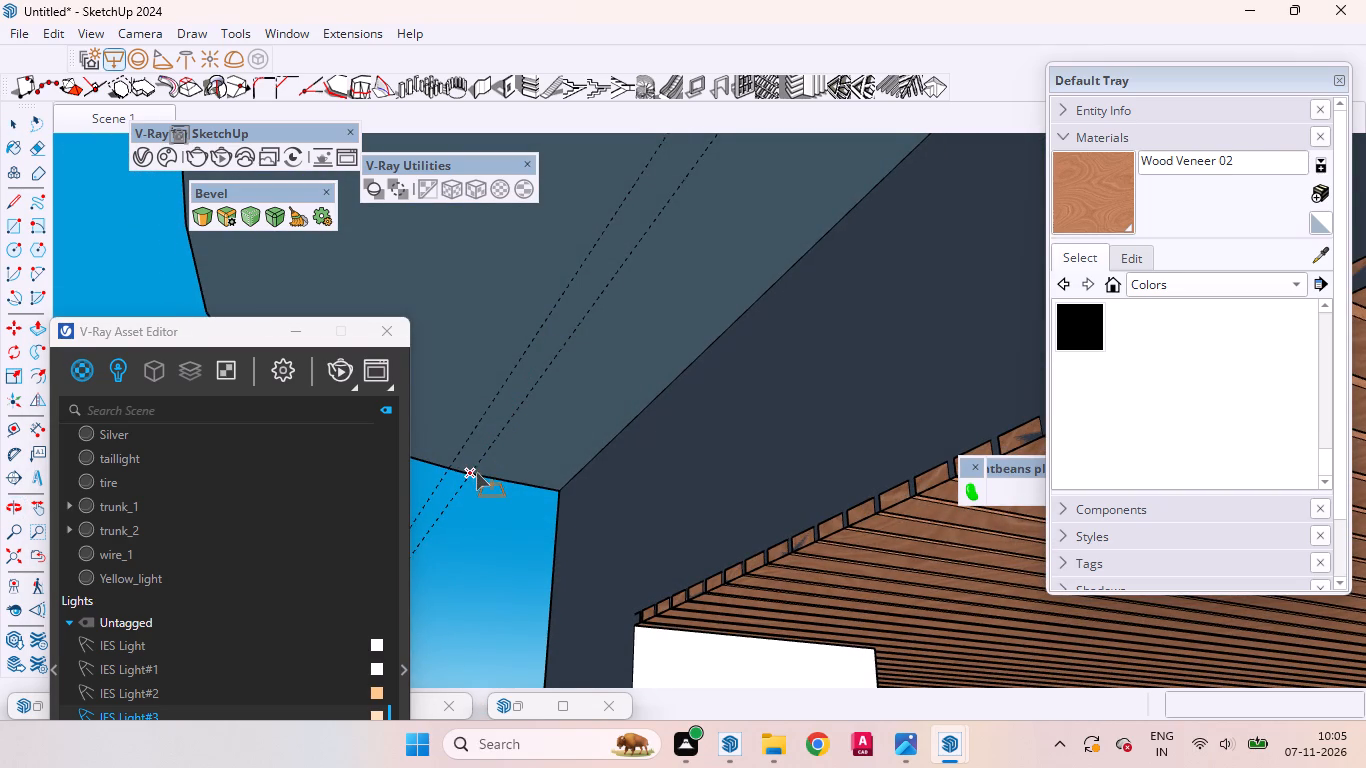
pyautogui.click(476, 472)
pyautogui.scroll(-11, 540, 343)
pyautogui.scroll(1, 516, 382)
pyautogui.scroll(-9, 516, 382)
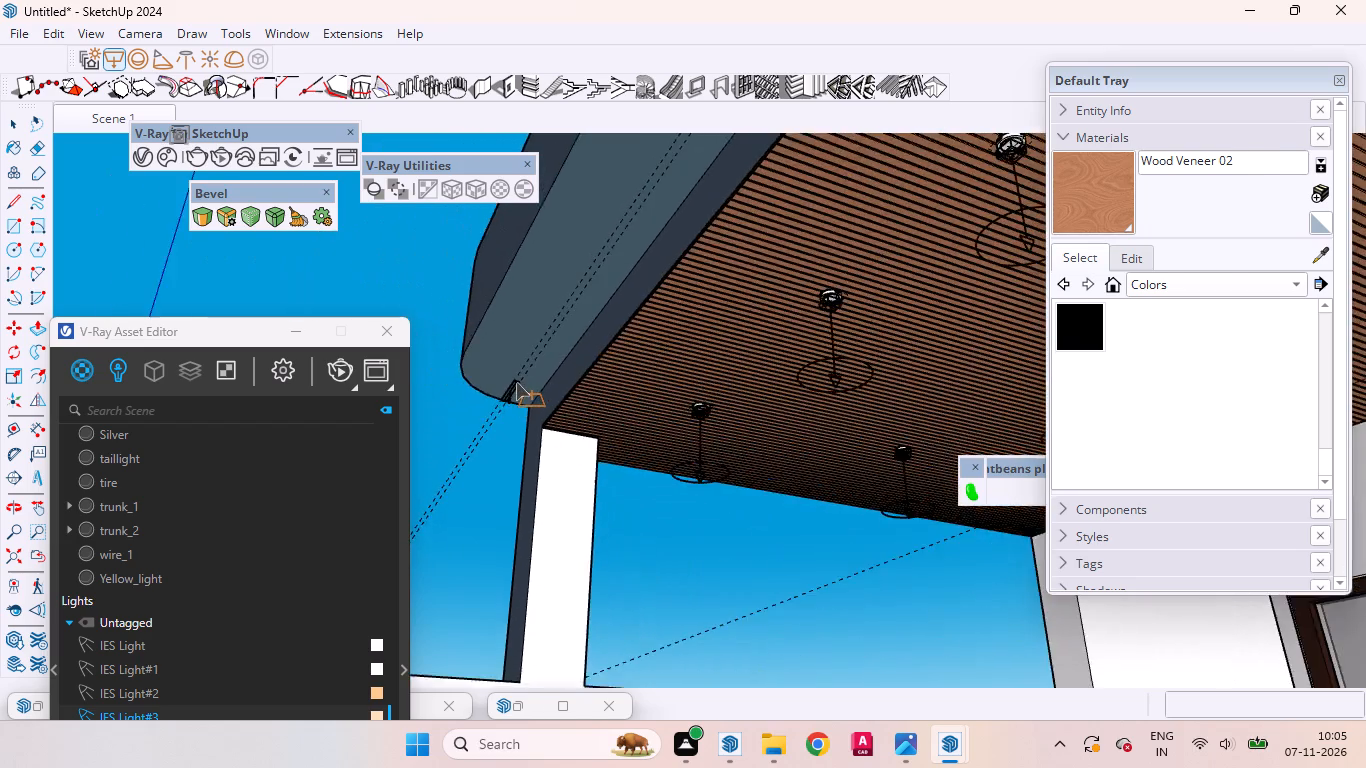
pyautogui.scroll(-8, 516, 382)
pyautogui.click(37, 553)
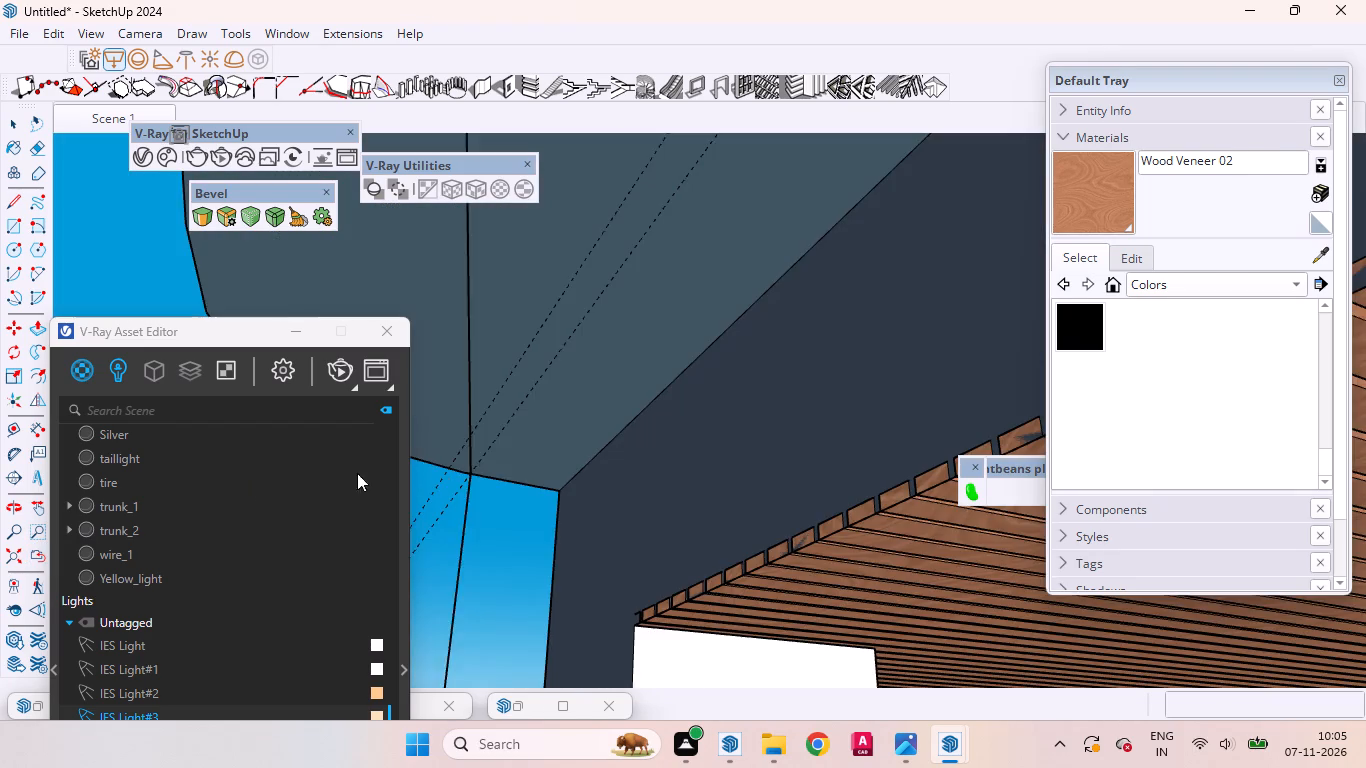
pyautogui.moveTo(516, 445); pyautogui.dragTo(804, 377, button='middle')
pyautogui.scroll(-10, 725, 370)
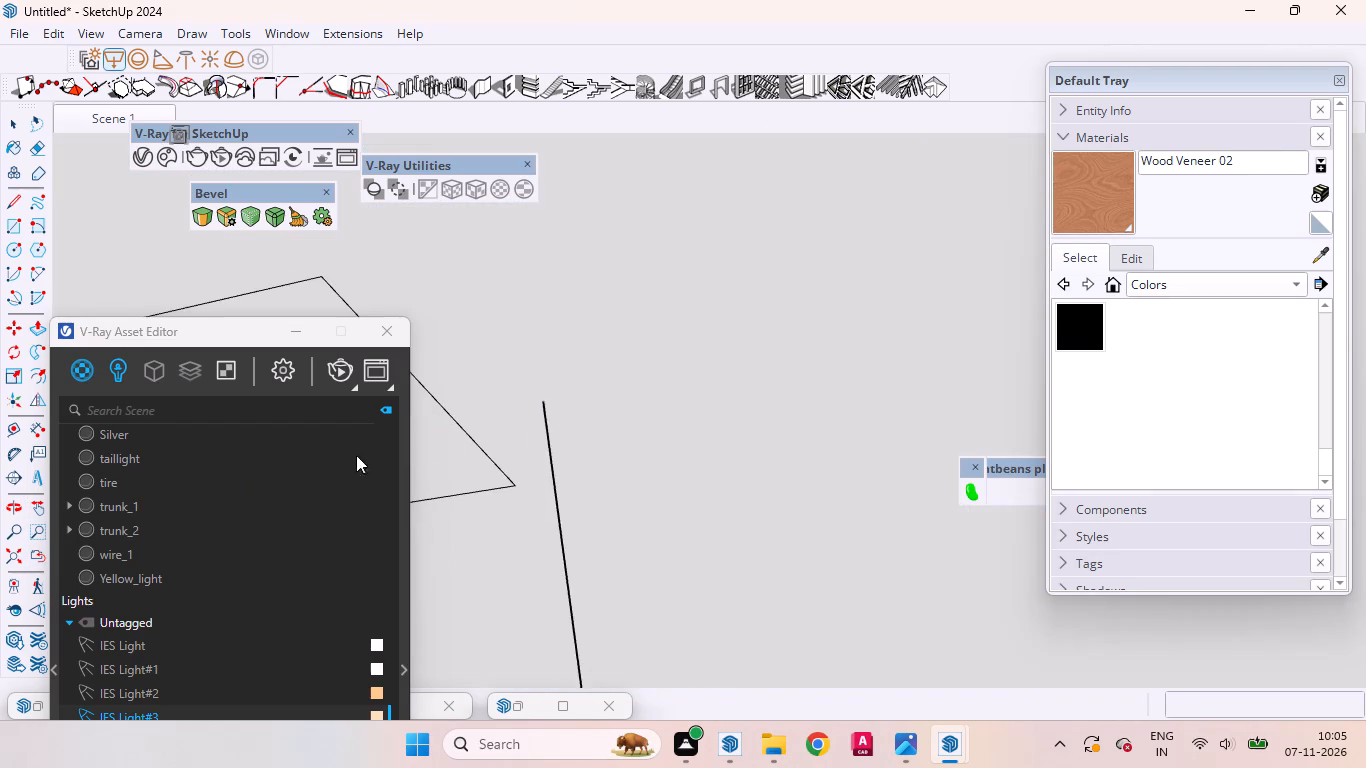
pyautogui.click(37, 555)
pyautogui.moveTo(856, 365); pyautogui.dragTo(886, 558, button='middle')
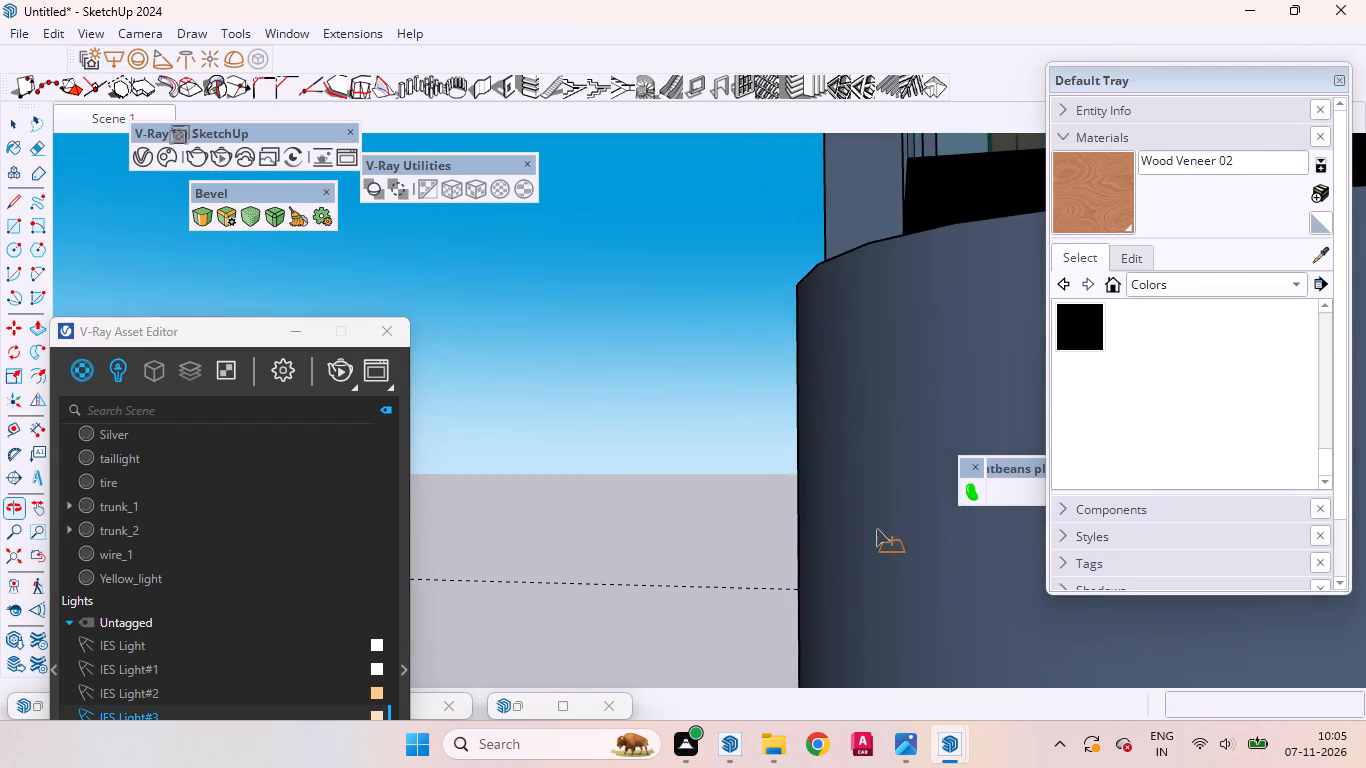
pyautogui.scroll(2, 794, 458)
pyautogui.scroll(-8, 794, 458)
pyautogui.scroll(1, 788, 444)
pyautogui.scroll(-10, 788, 444)
pyautogui.scroll(-5, 693, 421)
pyautogui.scroll(-2, 626, 371)
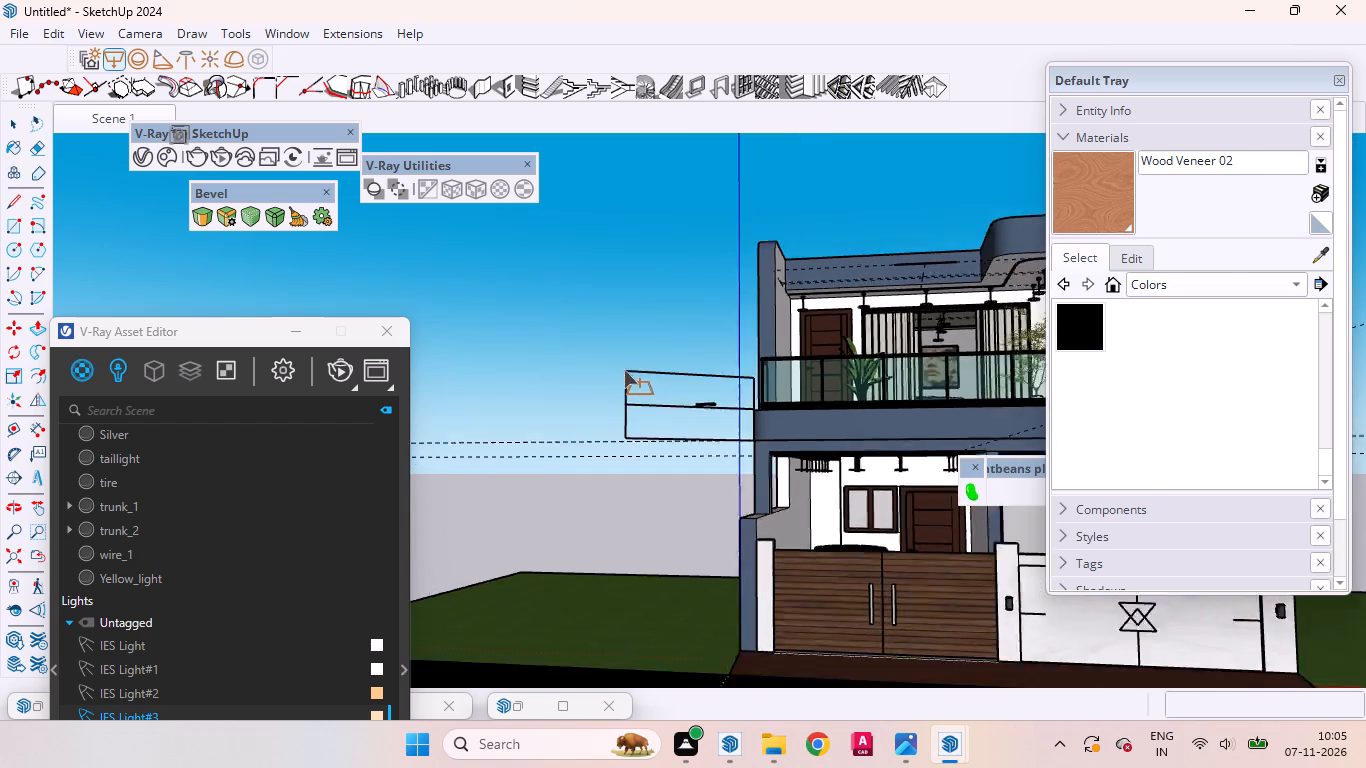
pyautogui.scroll(-8, 624, 370)
pyautogui.scroll(17, 838, 413)
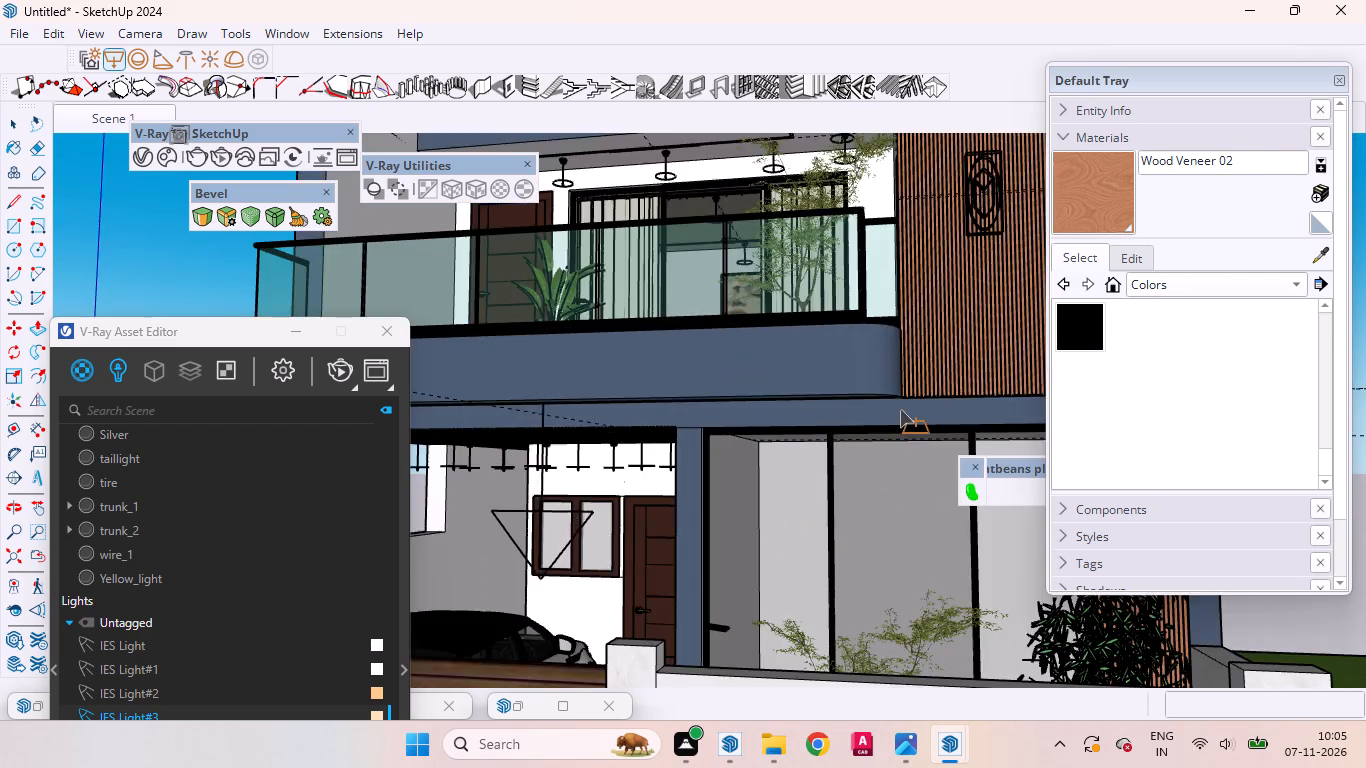
pyautogui.scroll(4, 900, 409)
pyautogui.moveTo(900, 409); pyautogui.dragTo(878, 363, button='middle')
pyautogui.scroll(9, 860, 336)
pyautogui.scroll(-1, 859, 309)
pyautogui.scroll(3, 859, 276)
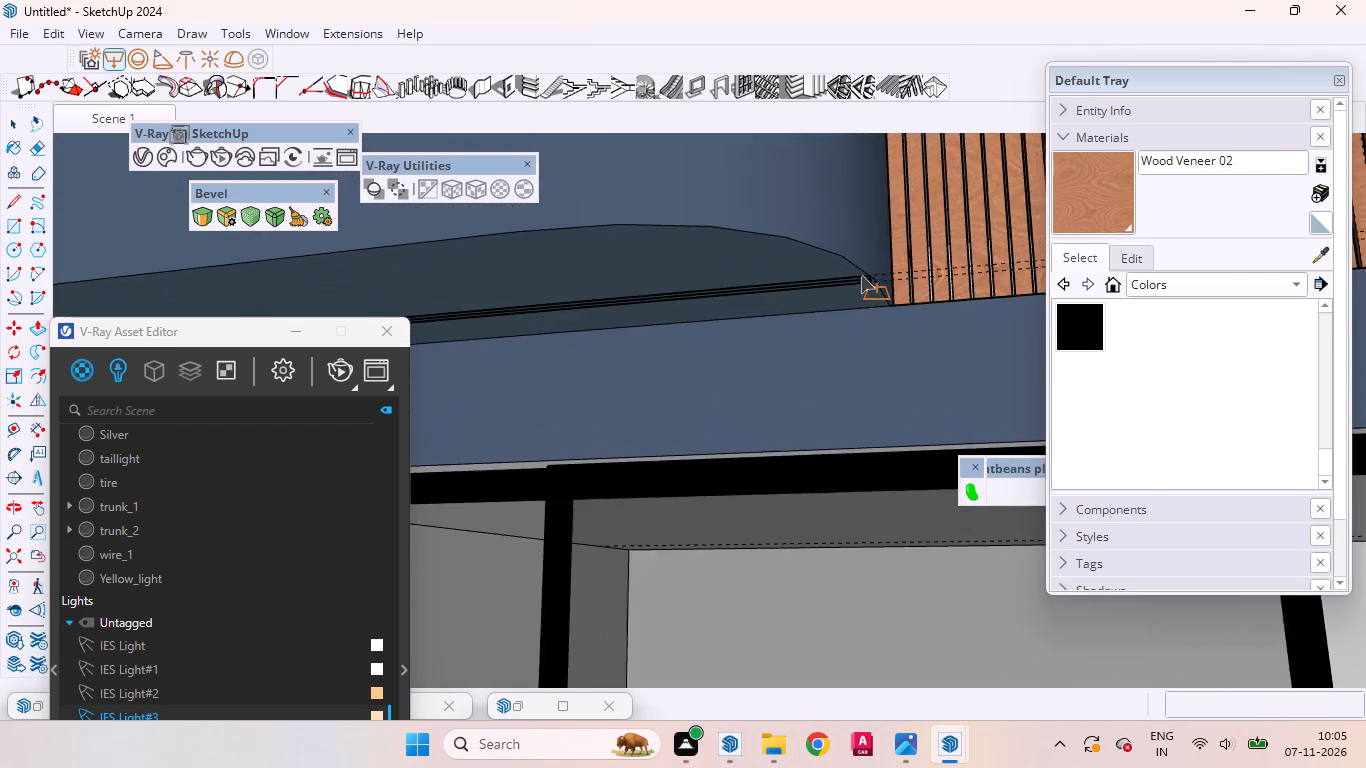
pyautogui.scroll(14, 861, 275)
pyautogui.scroll(-1, 894, 284)
pyautogui.scroll(8, 894, 284)
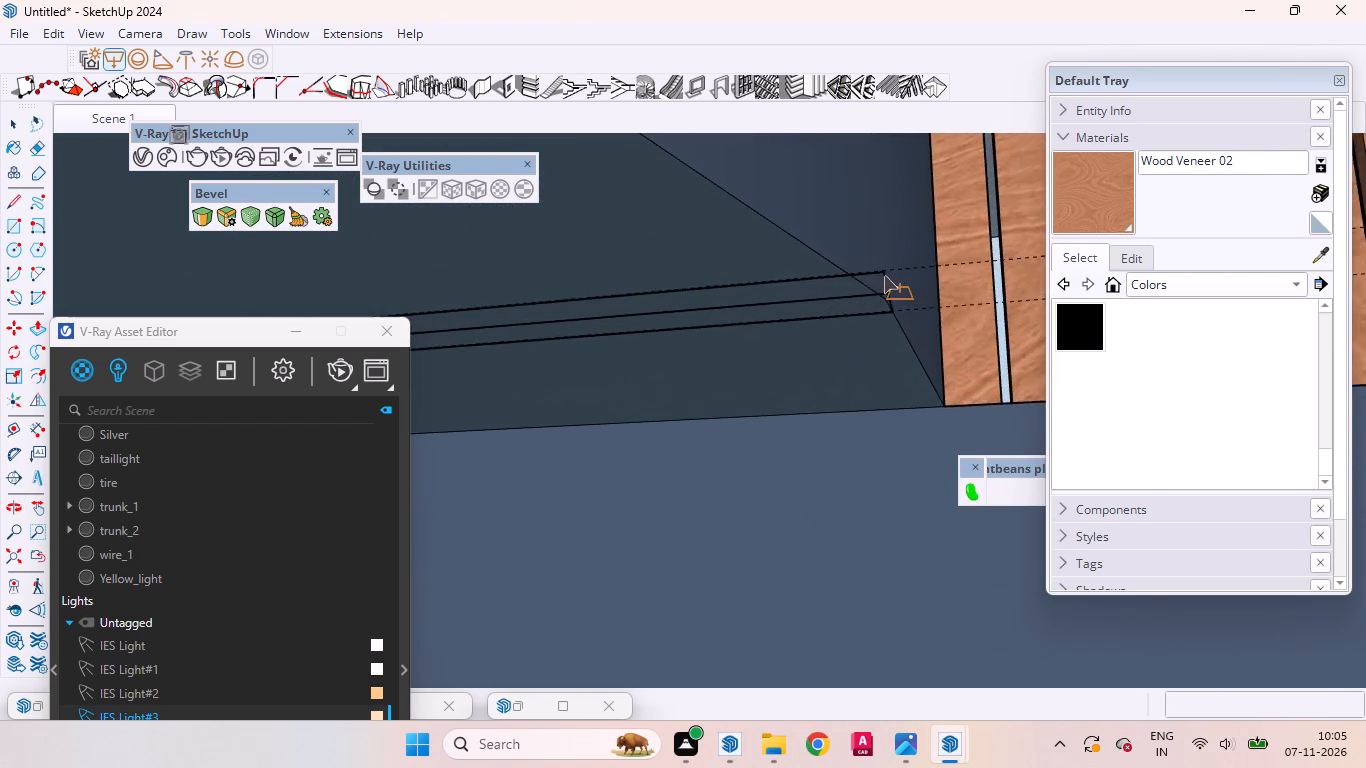
pyautogui.scroll(2, 884, 275)
pyautogui.scroll(-1, 884, 275)
pyautogui.scroll(1, 884, 275)
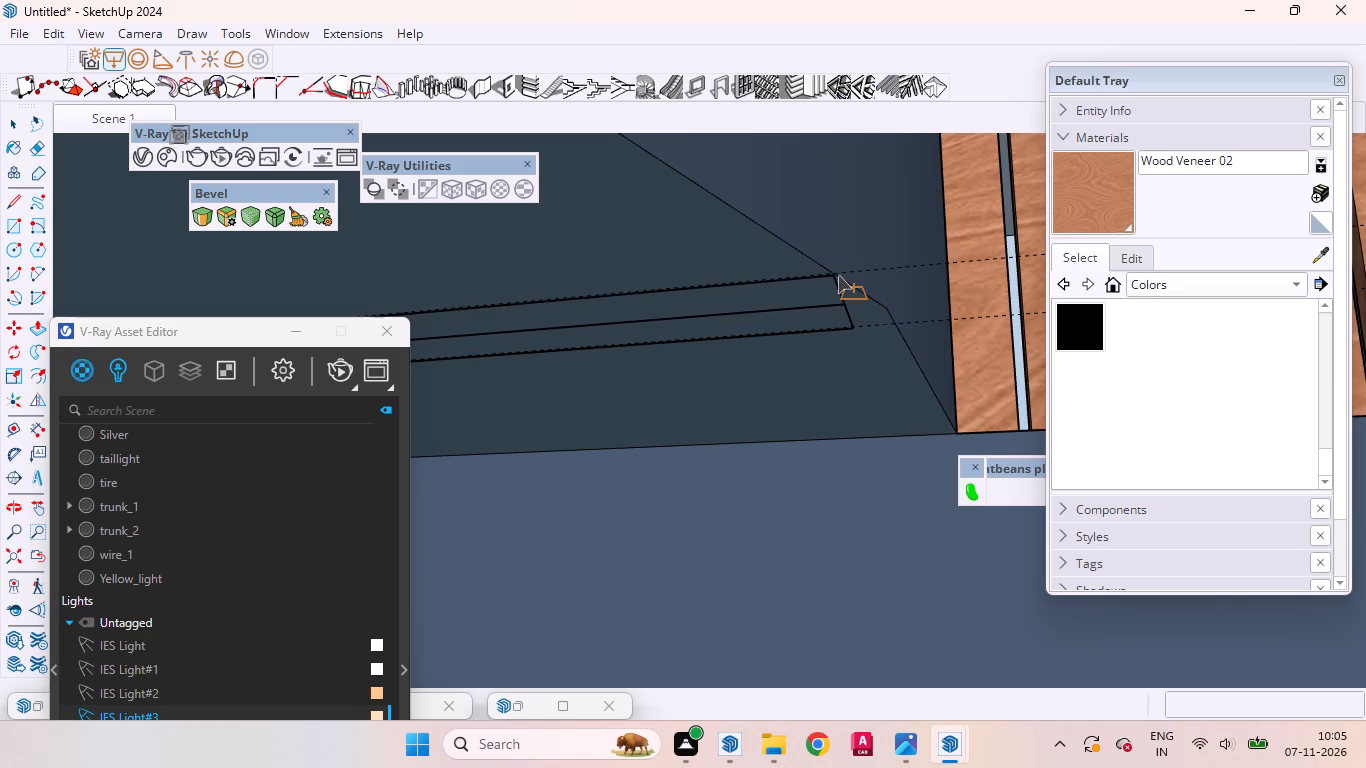
pyautogui.click(838, 275)
pyautogui.press('space')
# Set the new balcony strip light's intensity to 60 and copy the warm colour of Rectangle Light#2 onto it.
pyautogui.scroll(-1, 857, 383)
pyautogui.scroll(1, 858, 383)
pyautogui.scroll(-3, 858, 382)
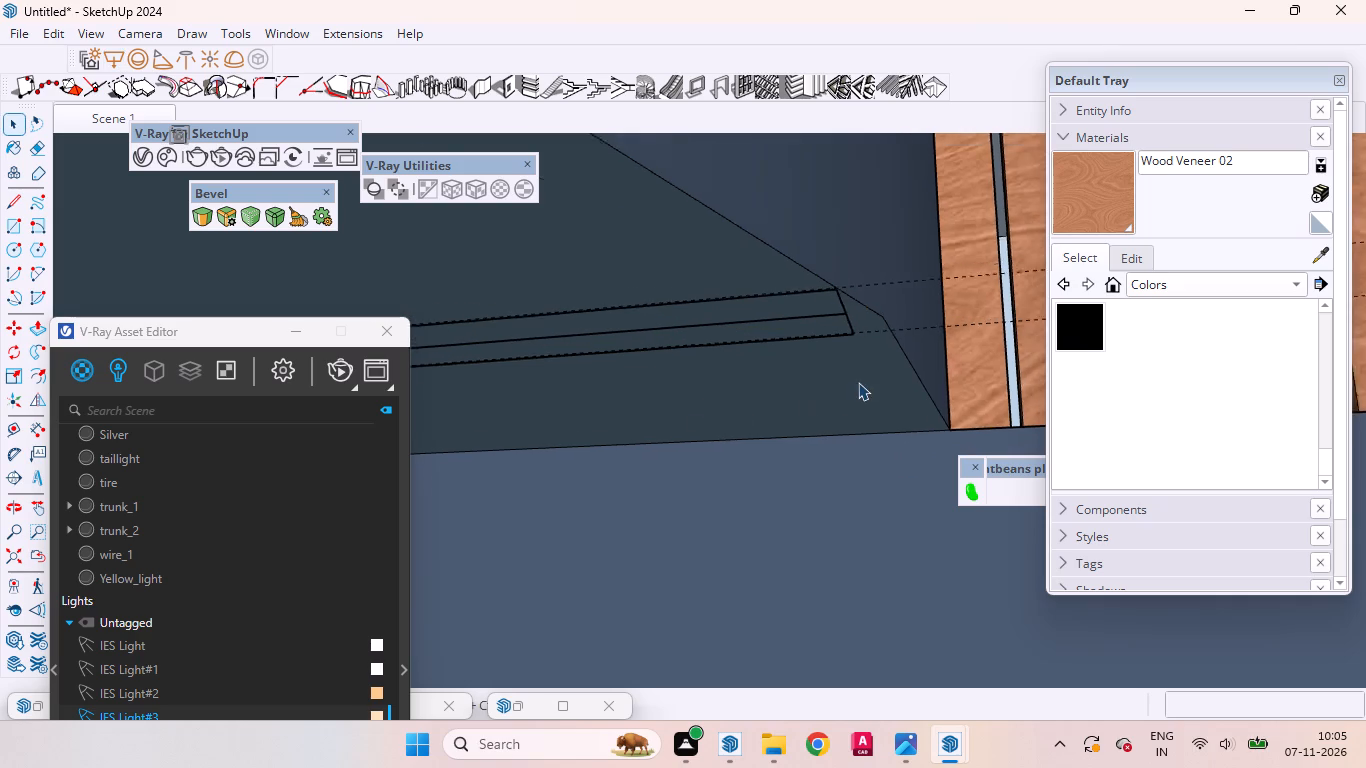
pyautogui.scroll(-20, 858, 382)
pyautogui.scroll(-13, 858, 382)
pyautogui.scroll(1, 852, 299)
pyautogui.scroll(-12, 852, 299)
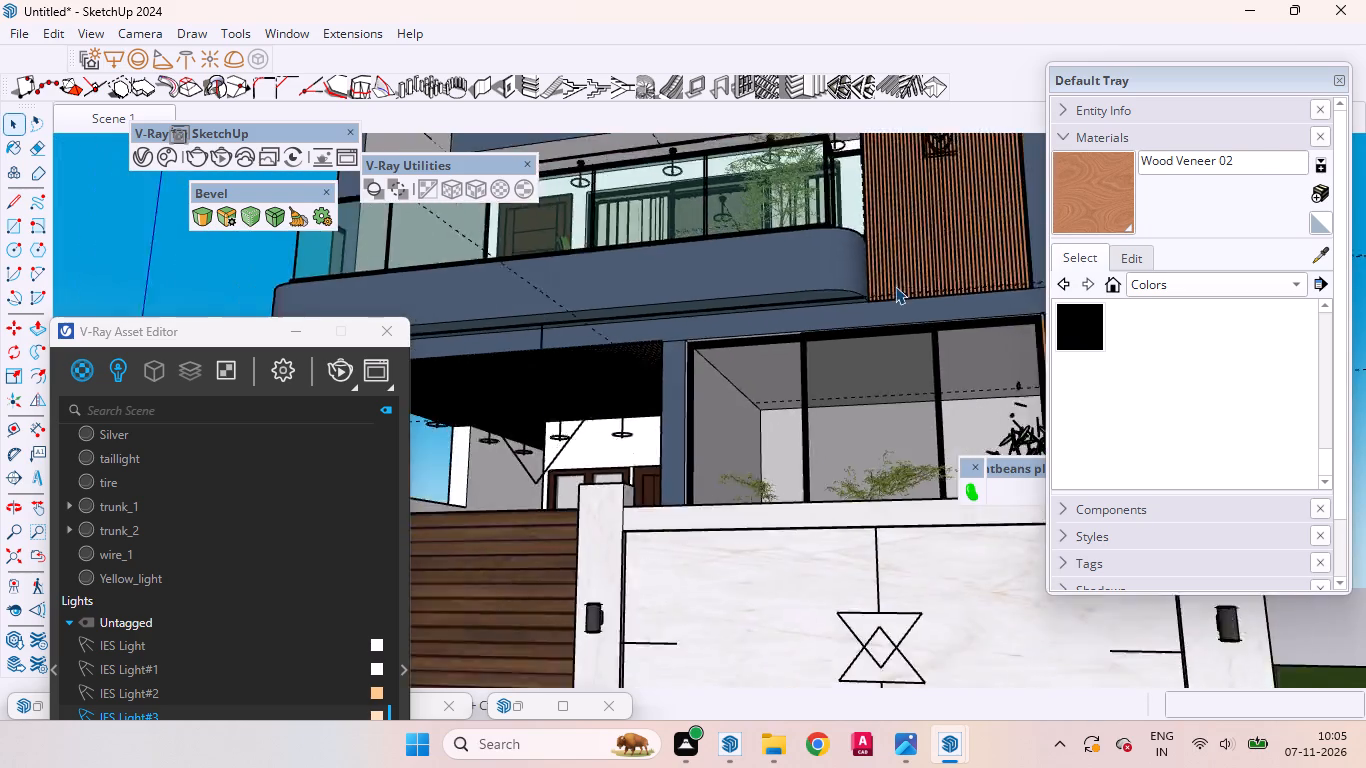
pyautogui.scroll(-5, 895, 286)
pyautogui.scroll(2, 895, 285)
pyautogui.scroll(-4, 895, 285)
pyautogui.moveTo(627, 342); pyautogui.dragTo(813, 451, button='middle')
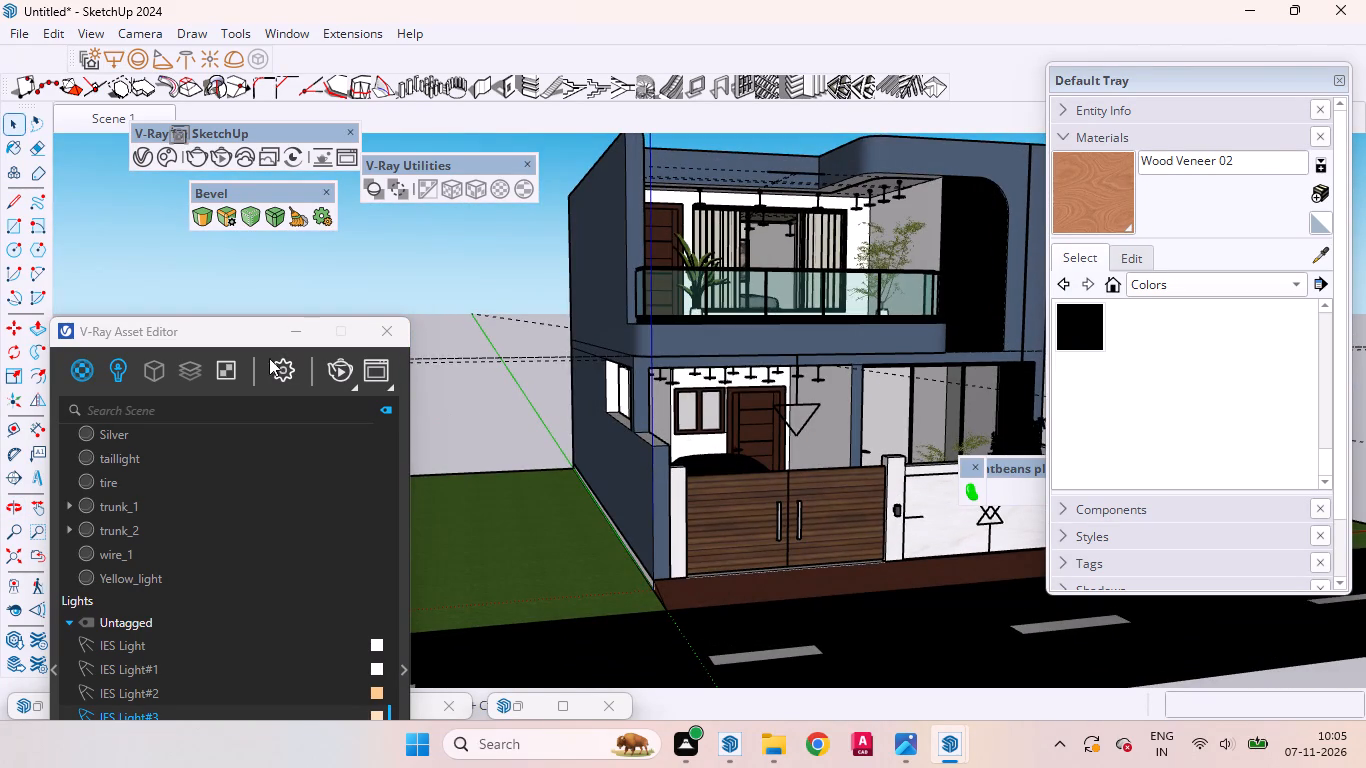
pyautogui.moveTo(242, 336); pyautogui.dragTo(522, 170)
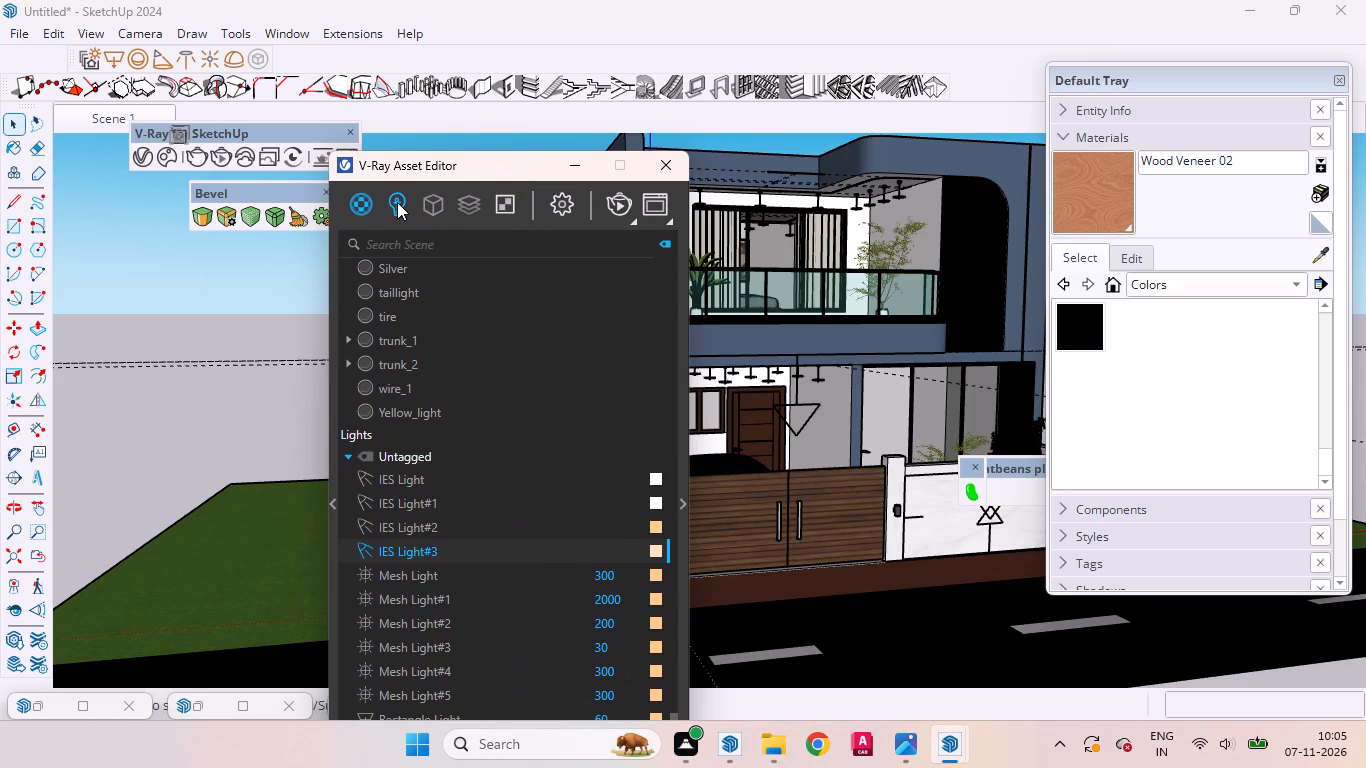
pyautogui.click(397, 202)
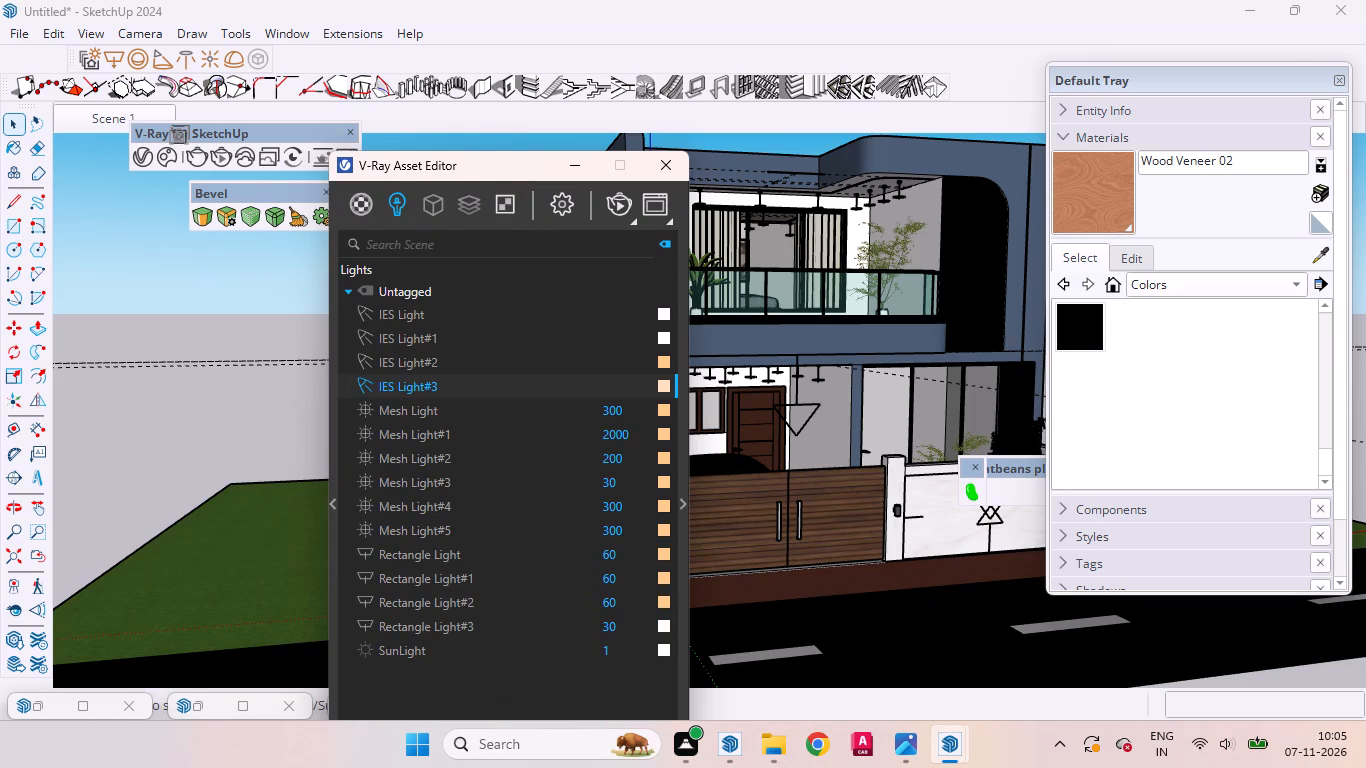
pyautogui.click(609, 625)
pyautogui.press('BackSpace')
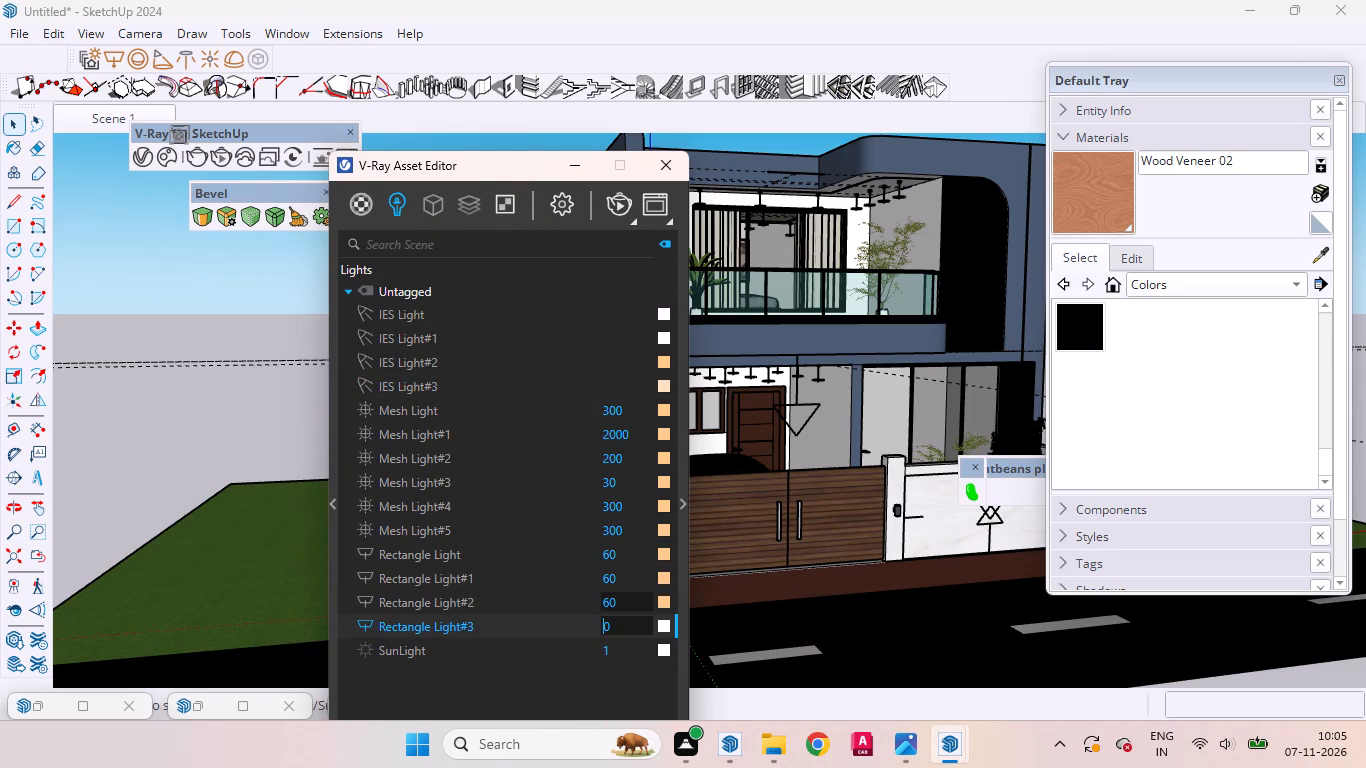
pyautogui.press('6')
pyautogui.moveTo(664, 600); pyautogui.dragTo(663, 626)
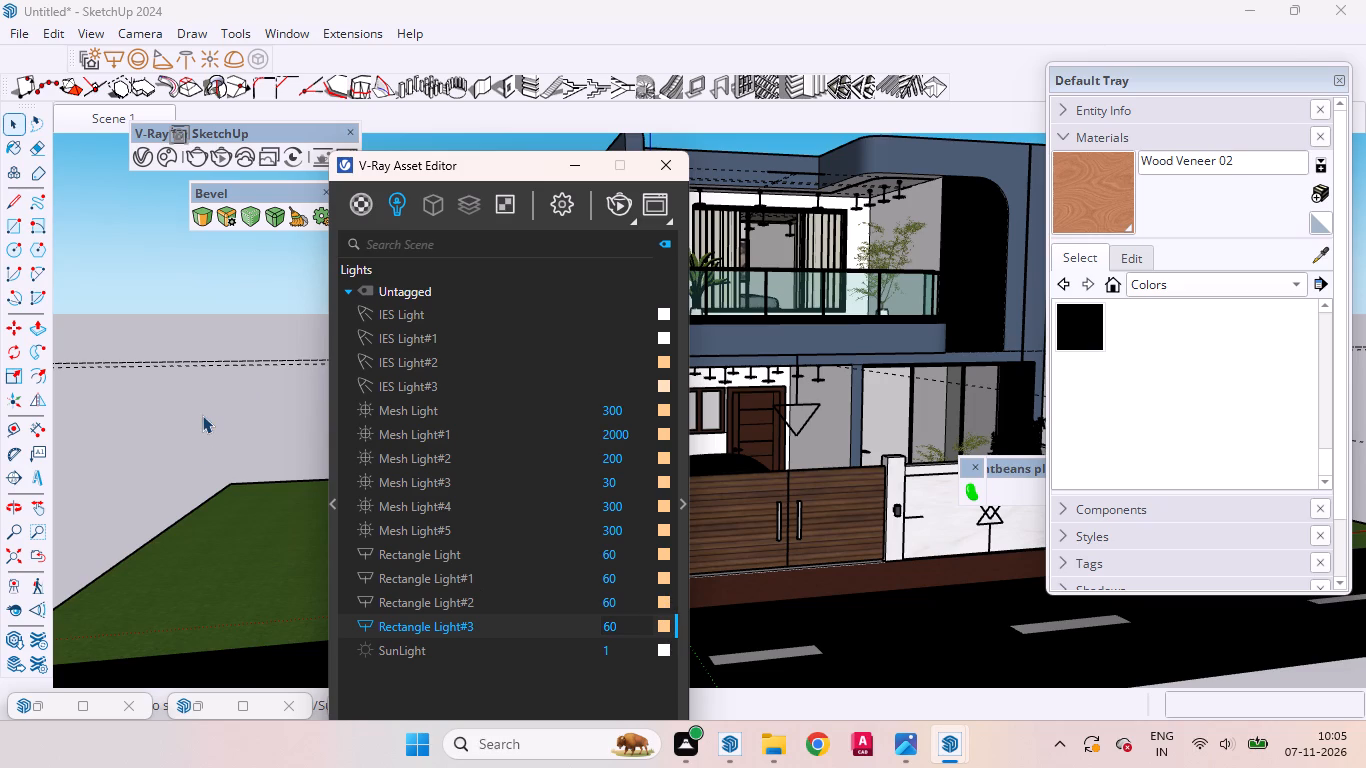
pyautogui.click(202, 415)
# Restore the Scene 1 front view and set the camera's eye height to 9'.
pyautogui.moveTo(484, 171); pyautogui.dragTo(347, 238)
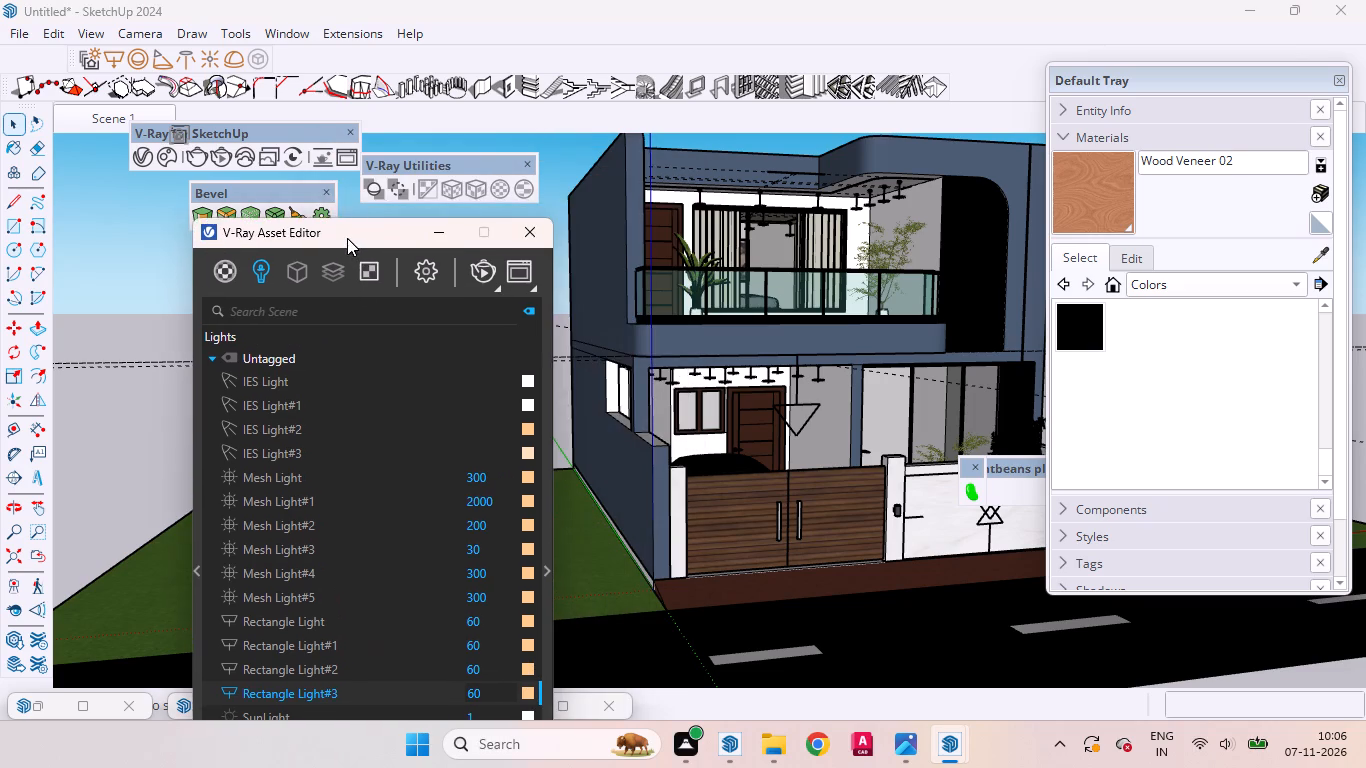
pyautogui.moveTo(347, 238); pyautogui.dragTo(324, 222)
pyautogui.click(86, 112)
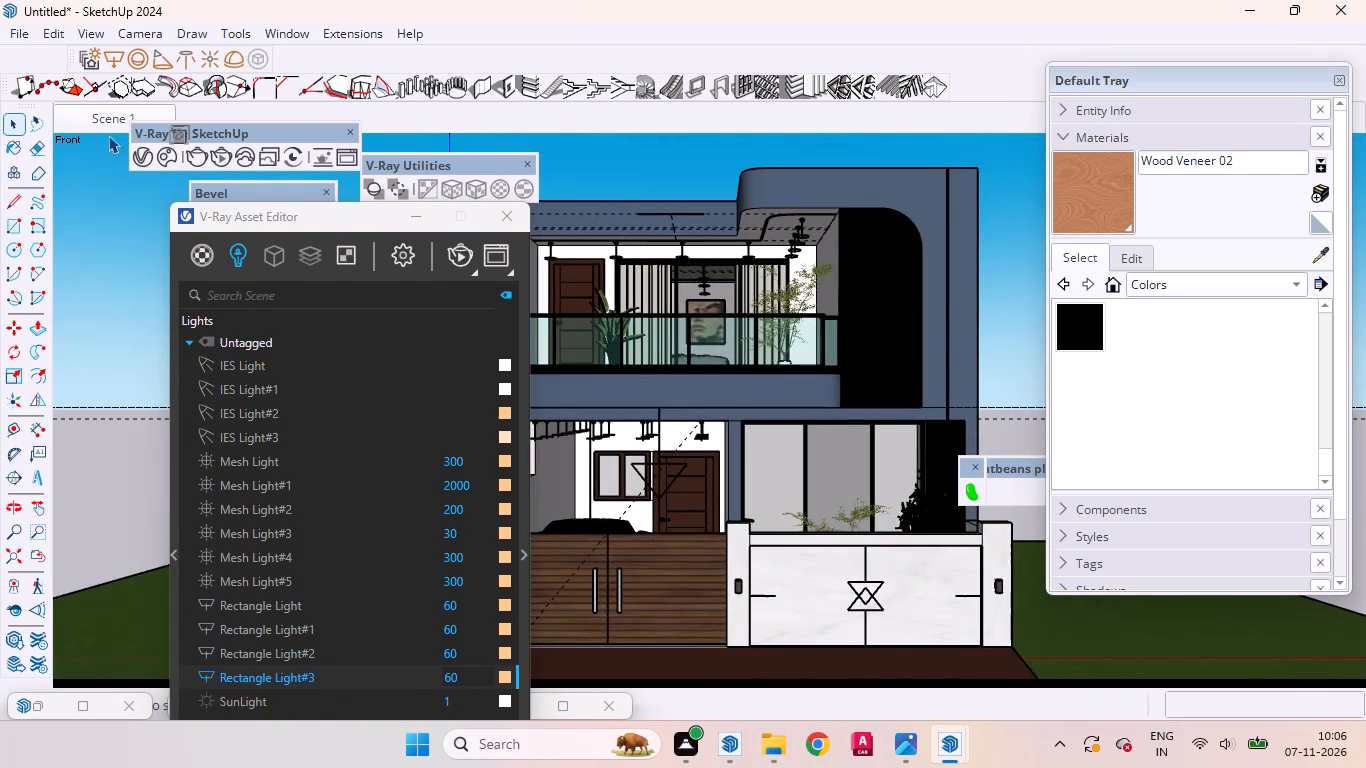
pyautogui.moveTo(328, 222); pyautogui.dragTo(174, 201)
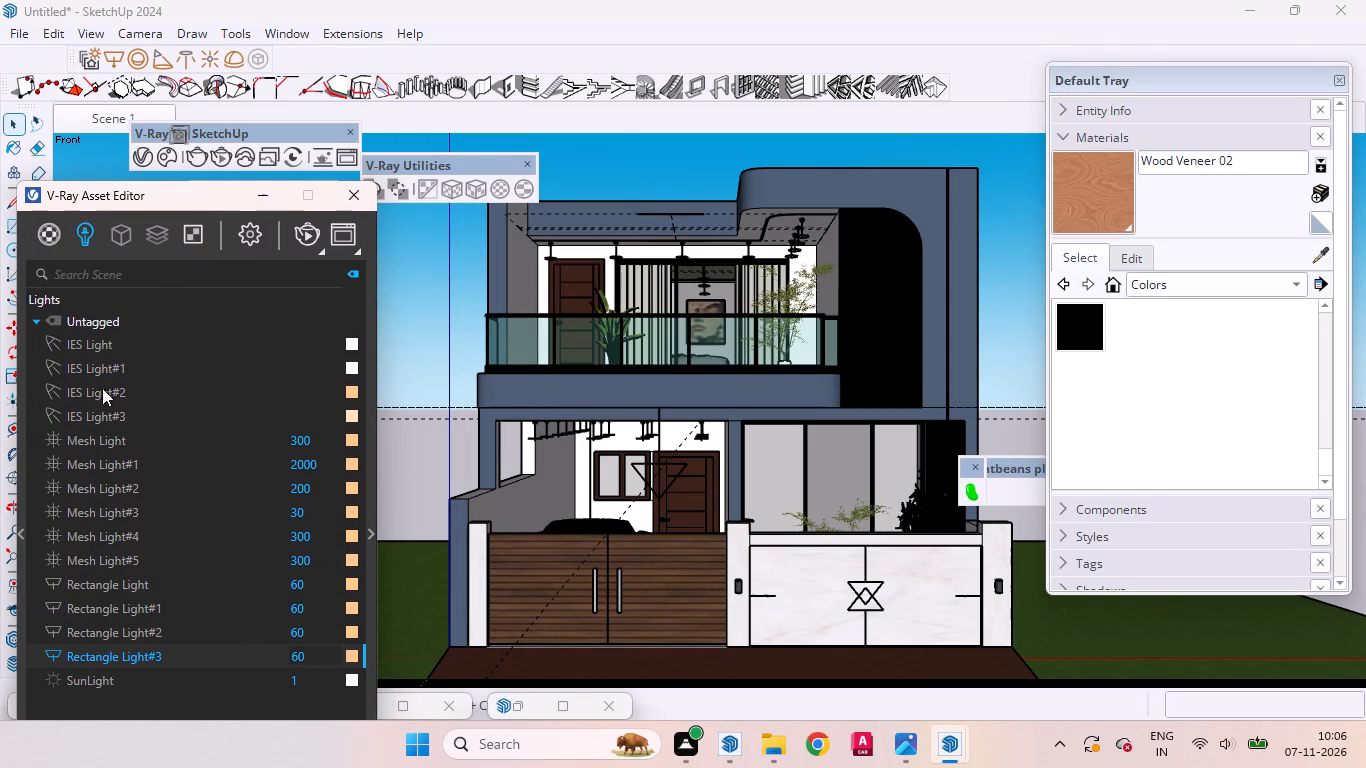
pyautogui.moveTo(174, 202); pyautogui.dragTo(219, 205)
pyautogui.click(9, 613)
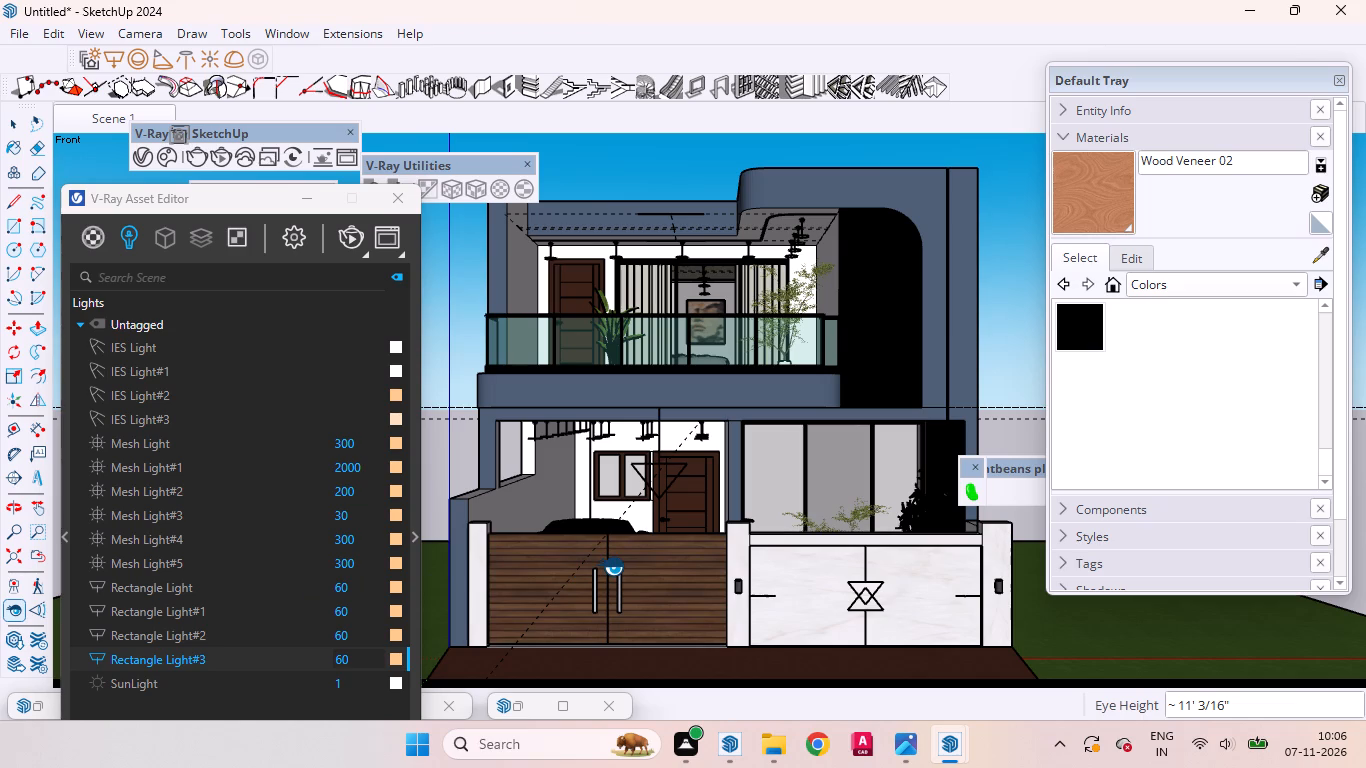
pyautogui.write("9'")
pyautogui.press('Return')
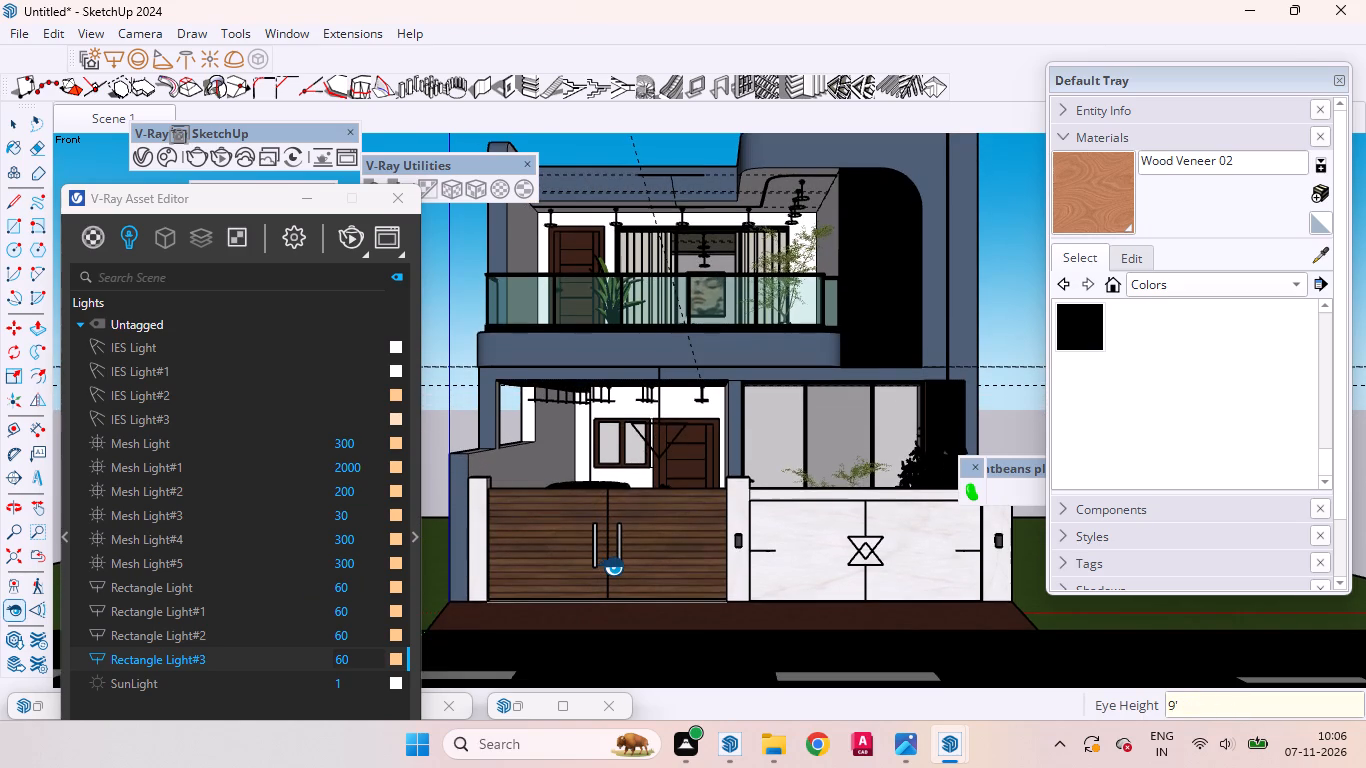
pyautogui.press('space')
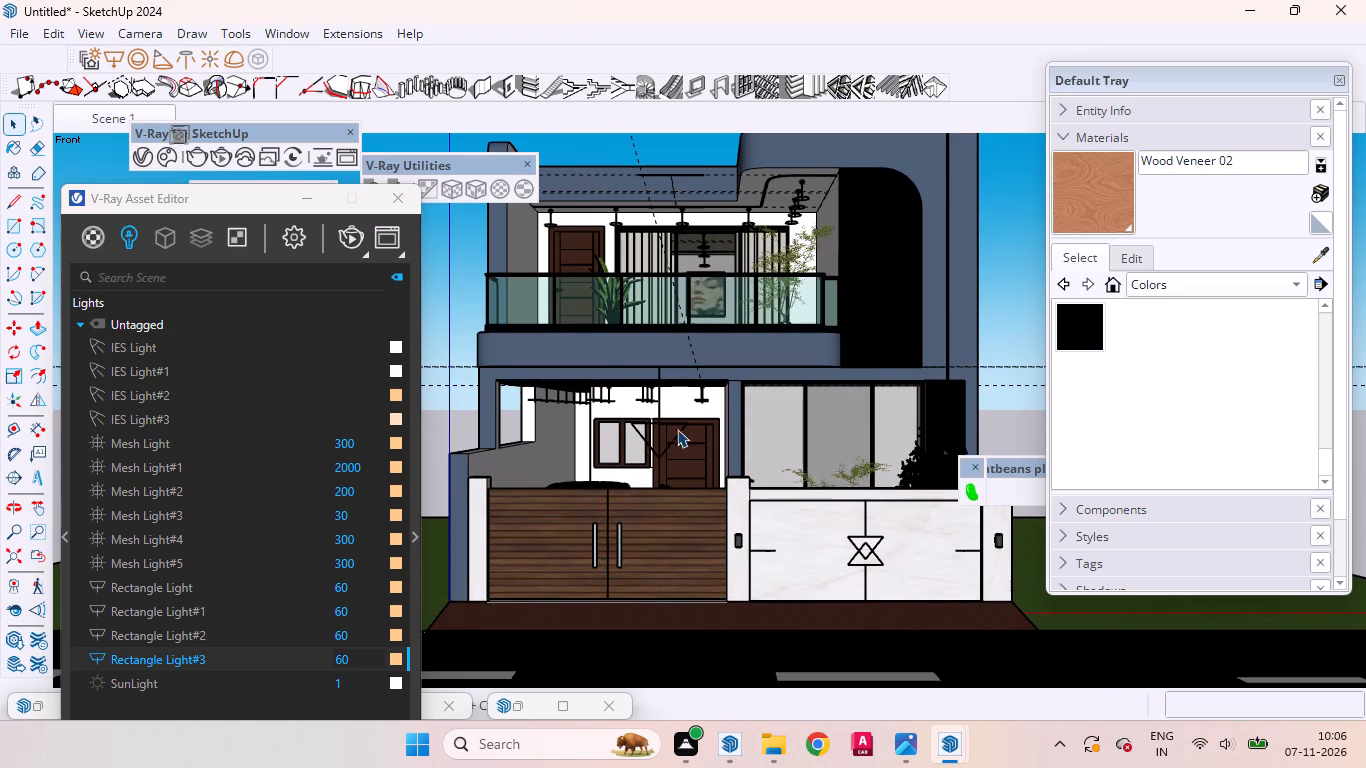
# Frame the whole house front, with both storeys and the gates in view, and save it as a new scene.
pyautogui.middleClick(701, 424)
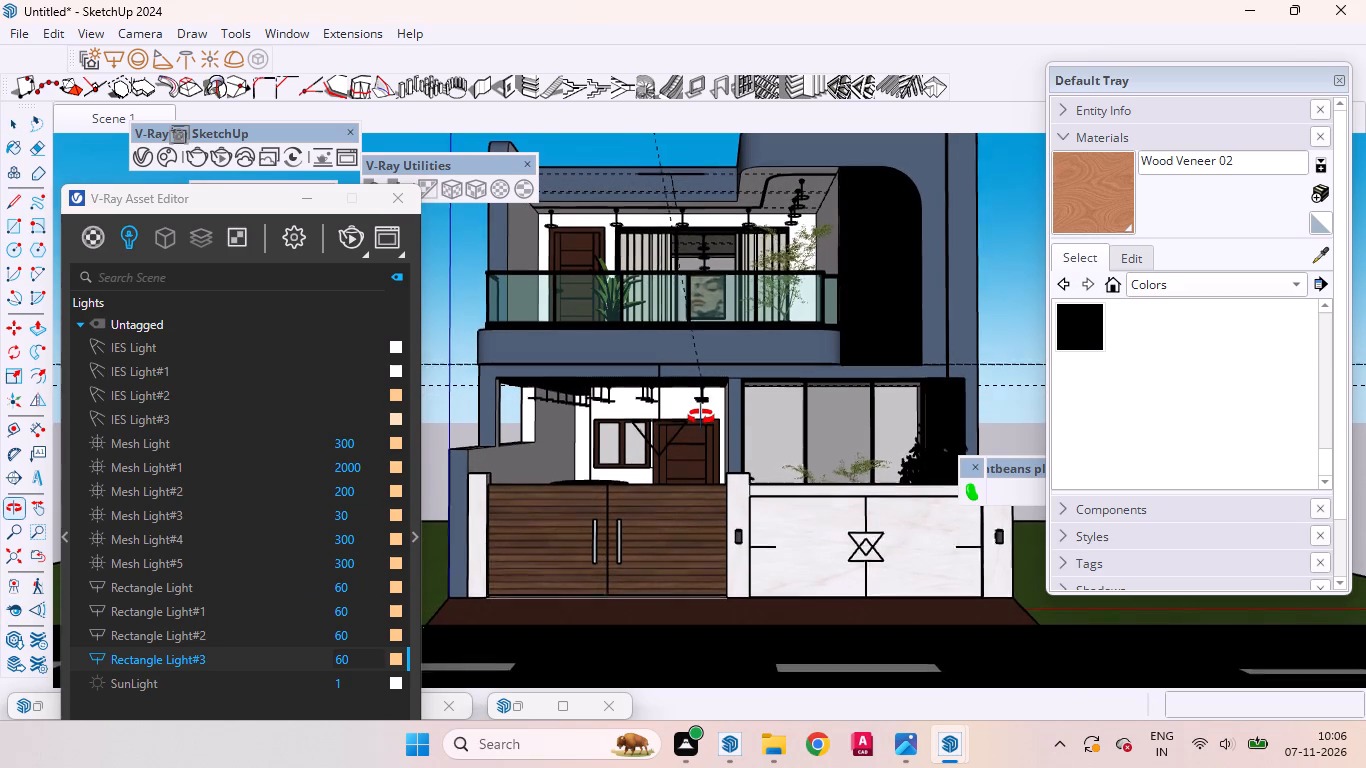
pyautogui.scroll(1, 701, 420)
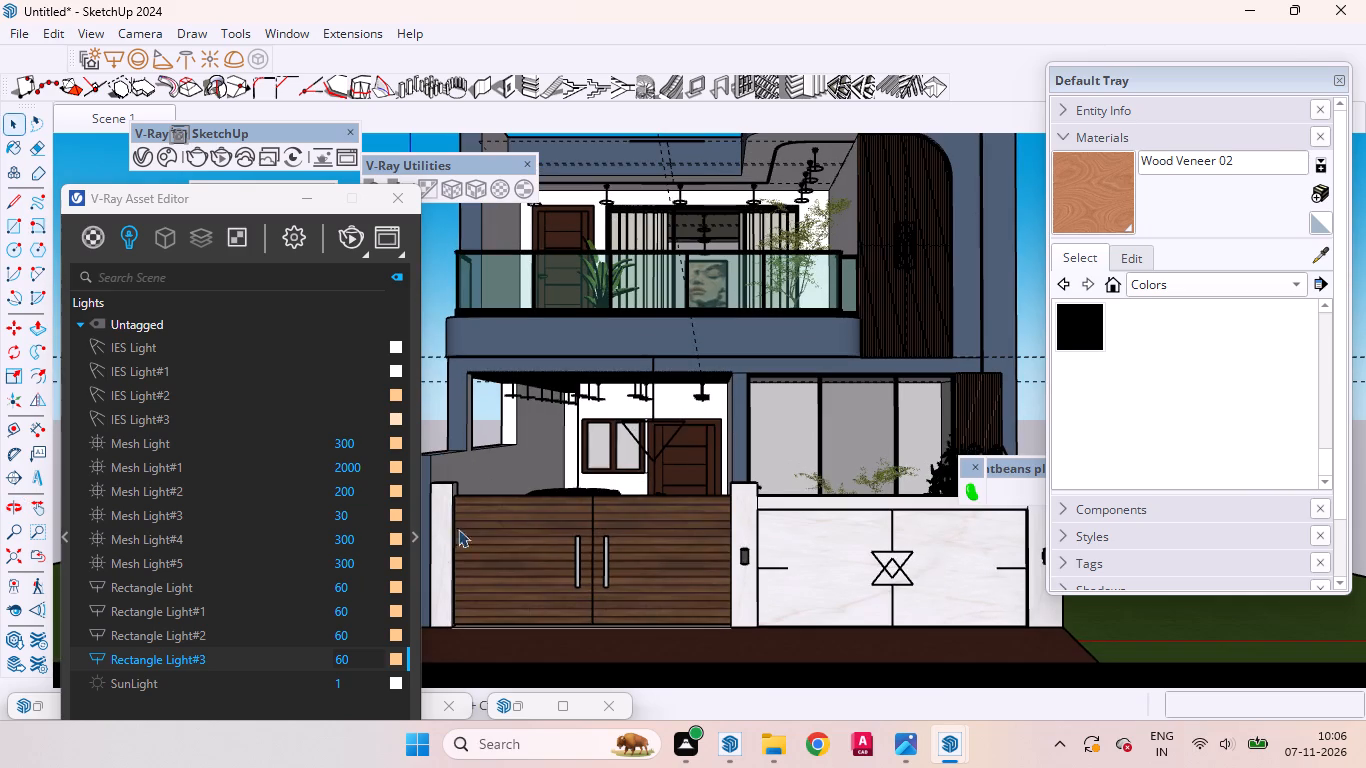
pyautogui.scroll(-3, 711, 502)
pyautogui.scroll(1, 718, 475)
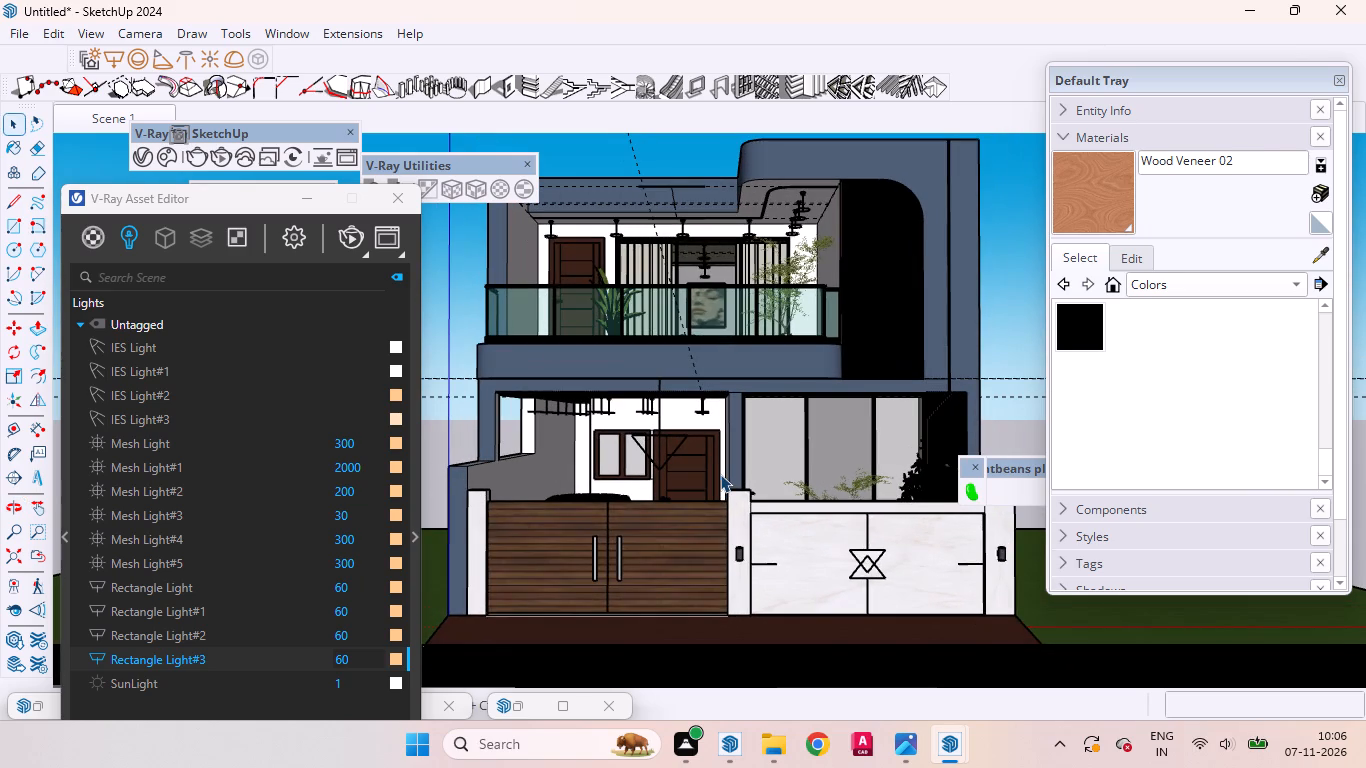
pyautogui.middleClick(714, 482)
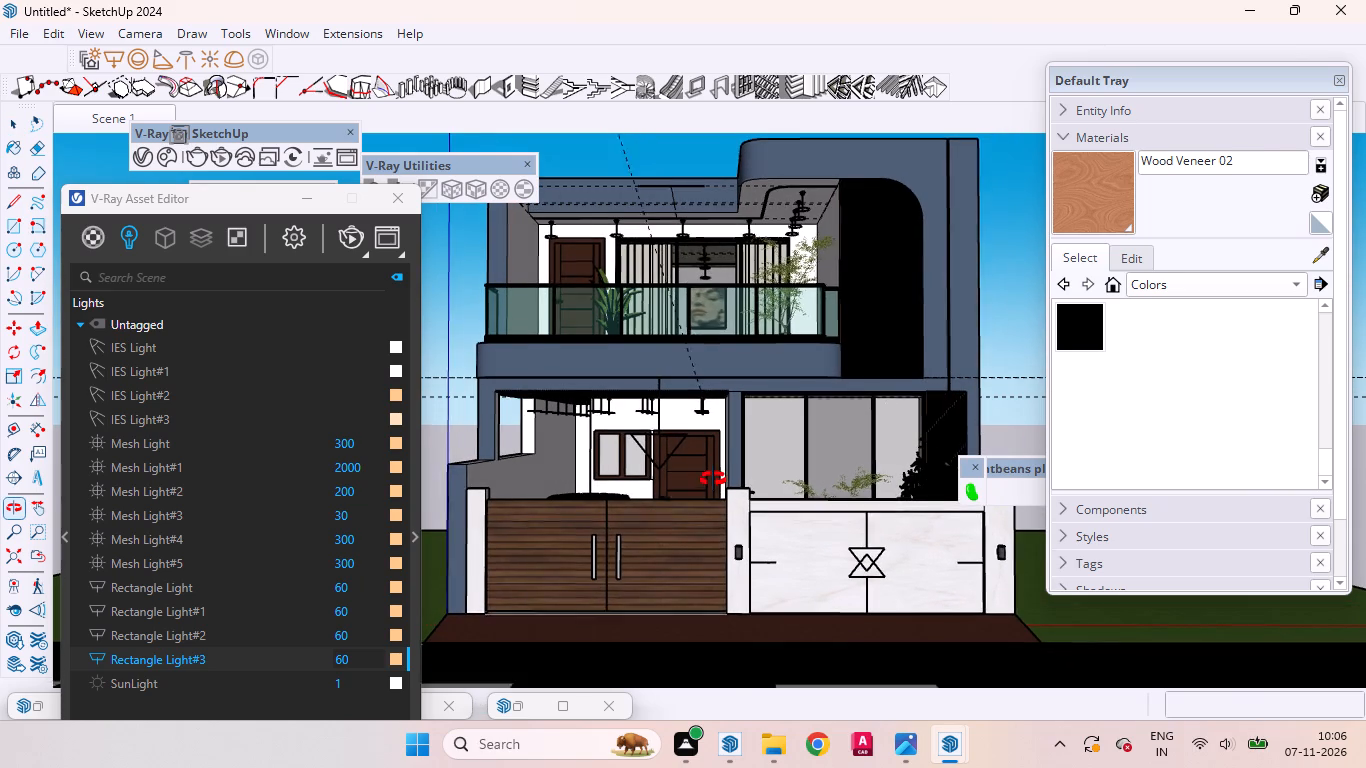
pyautogui.scroll(-1, 716, 484)
pyautogui.scroll(2, 713, 392)
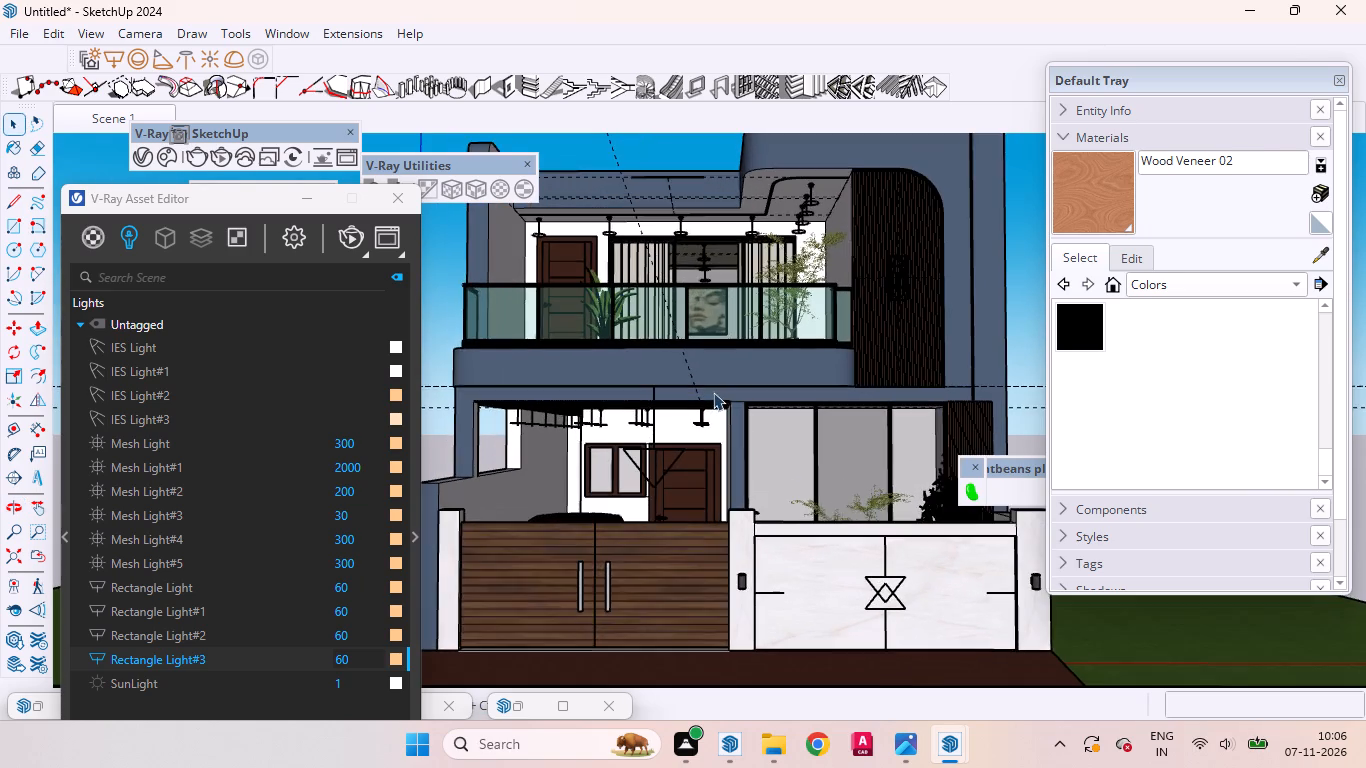
pyautogui.scroll(-2, 722, 418)
pyautogui.scroll(2, 725, 307)
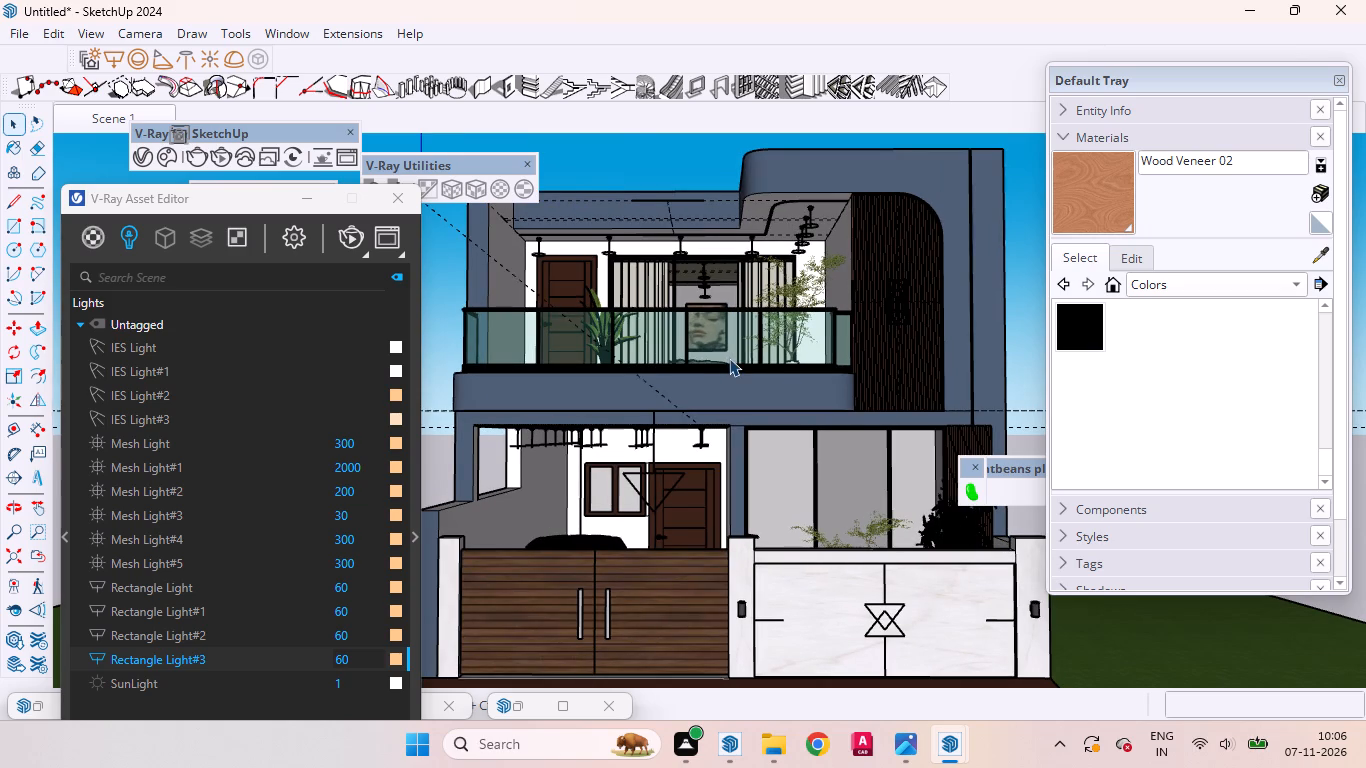
pyautogui.scroll(-1, 730, 358)
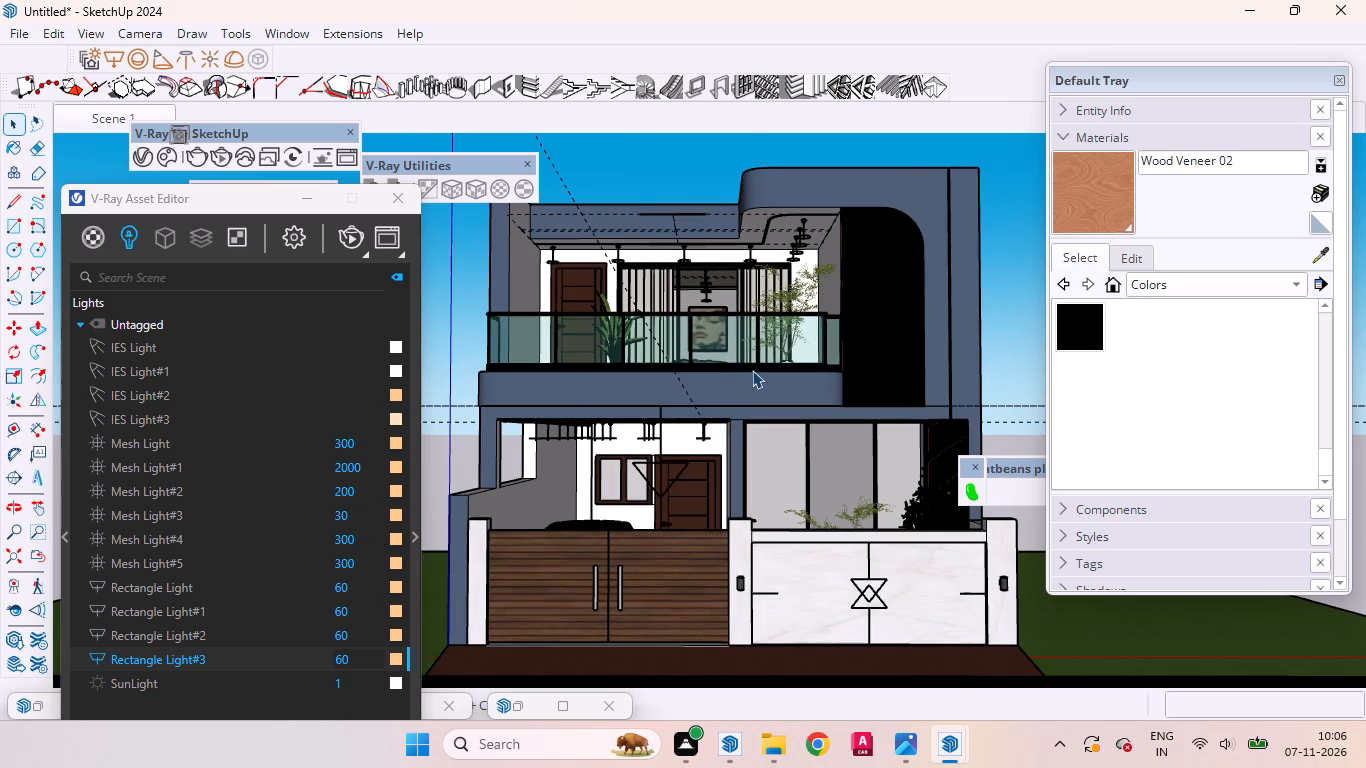
pyautogui.rightClick(105, 118)
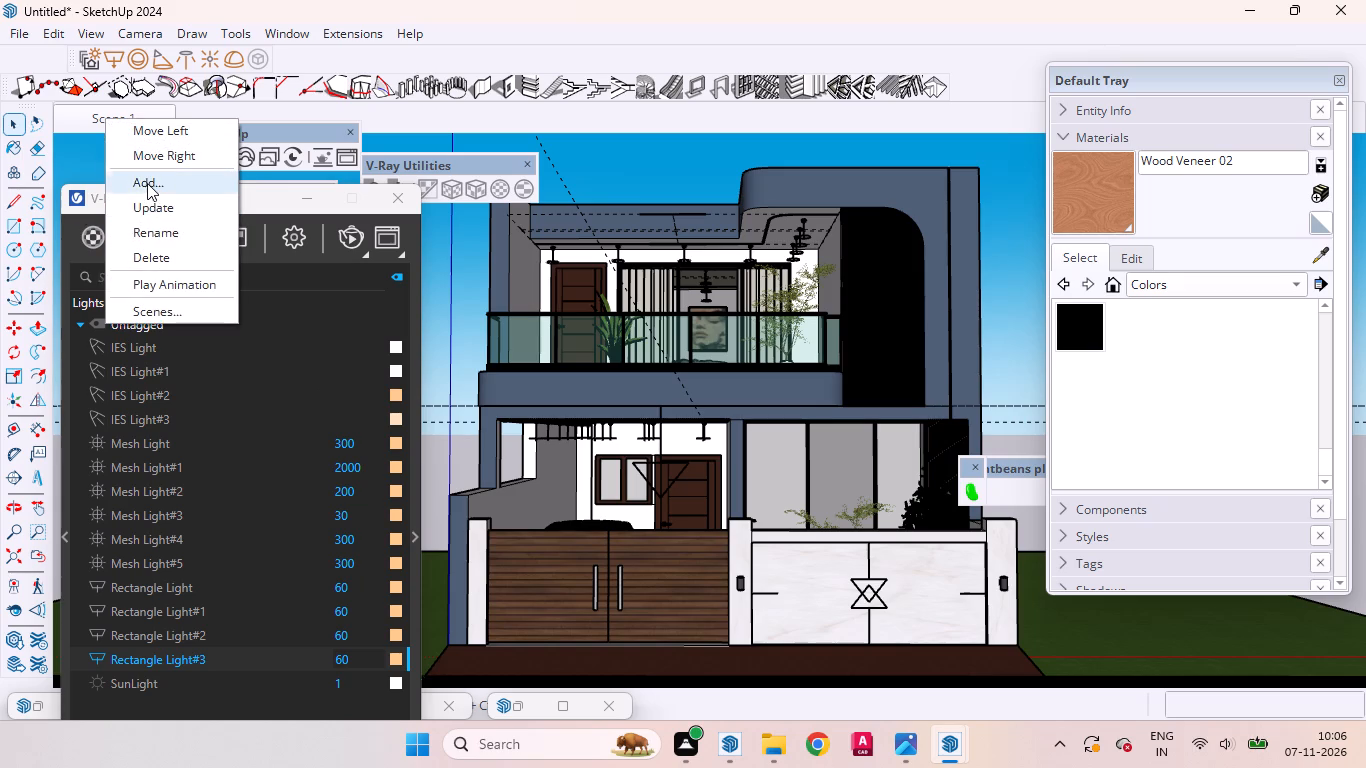
pyautogui.click(148, 184)
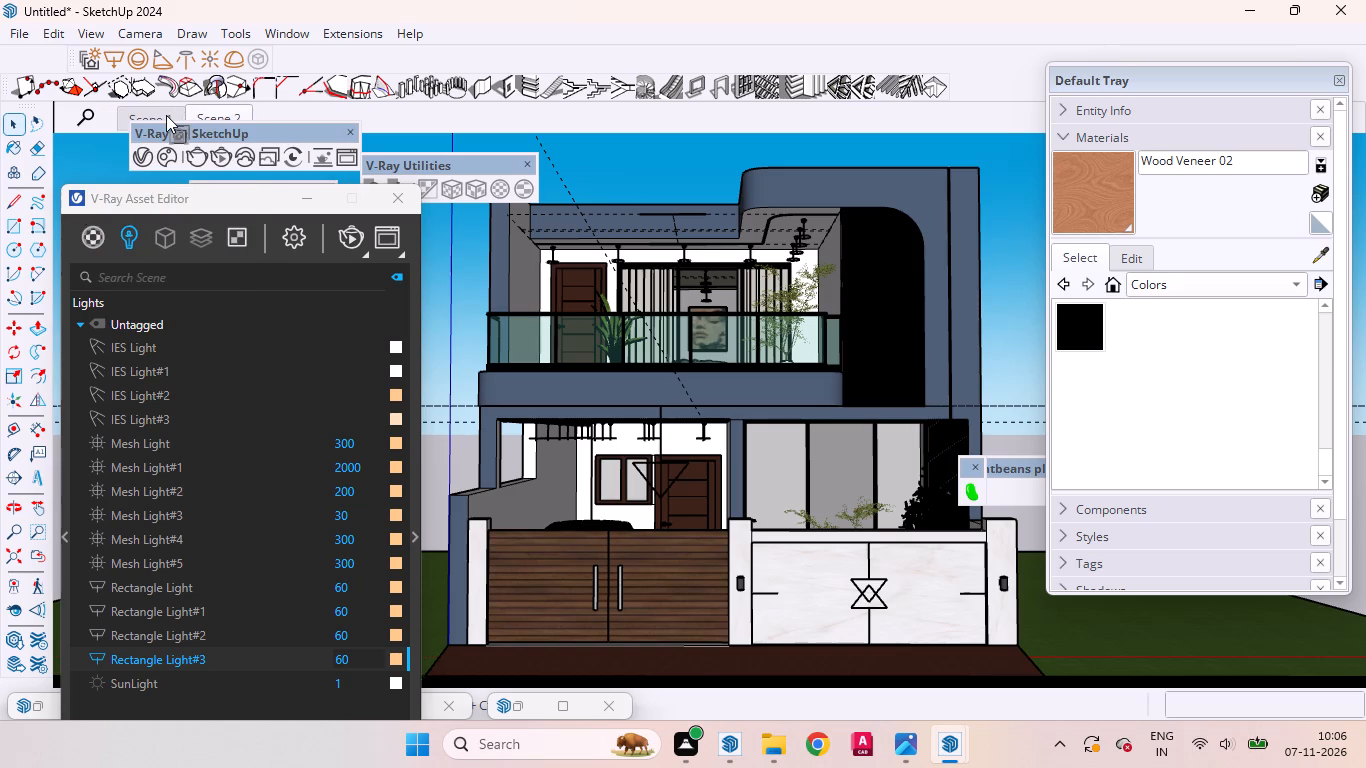
# Switch between Scene 1 and Scene 2 to compare their front views.
pyautogui.click(165, 115)
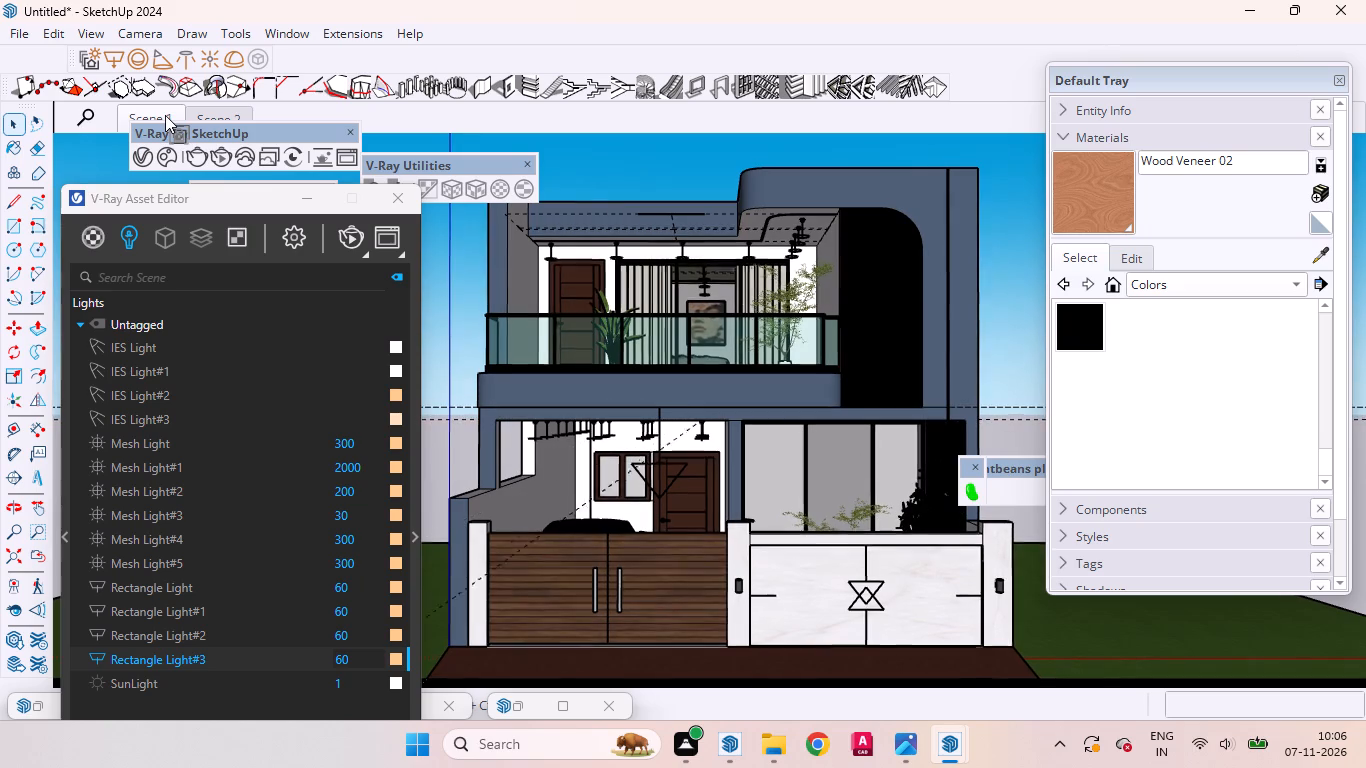
pyautogui.click(216, 115)
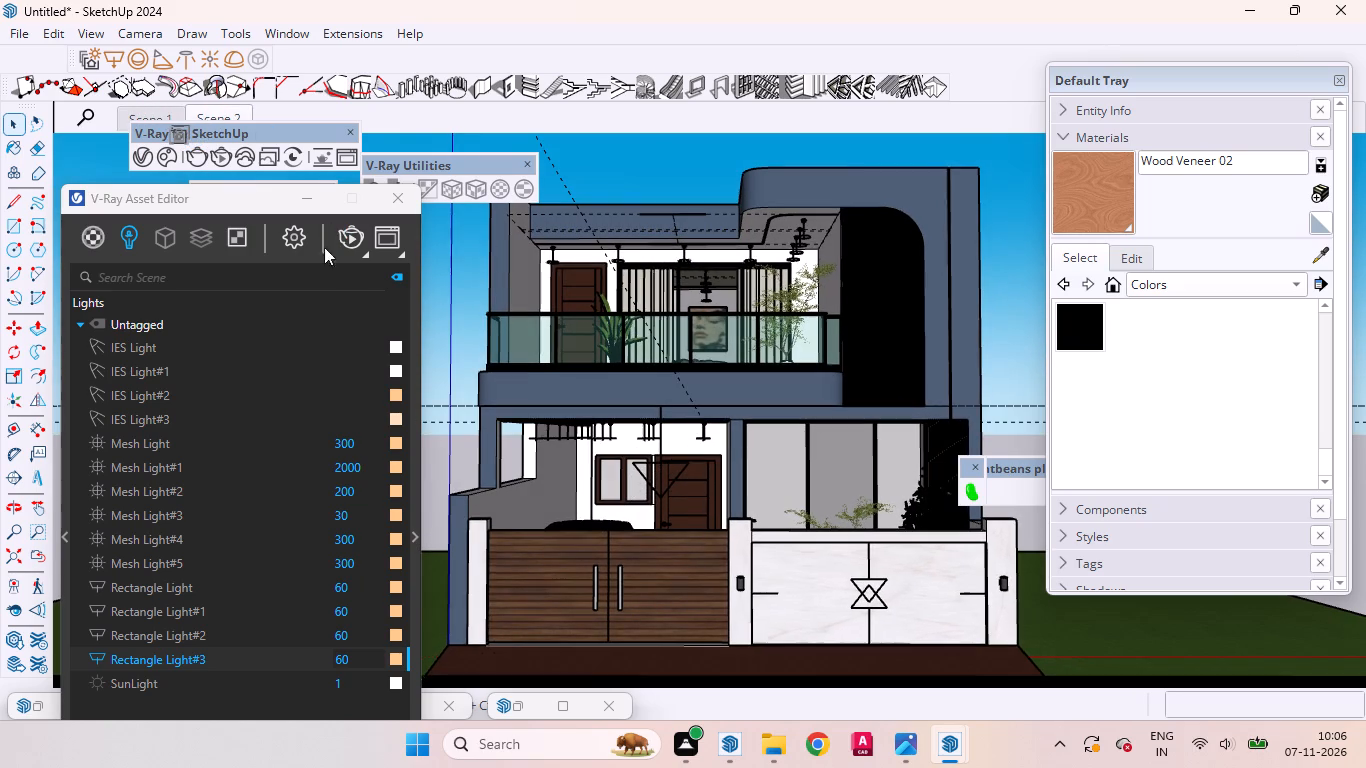
pyautogui.click(147, 112)
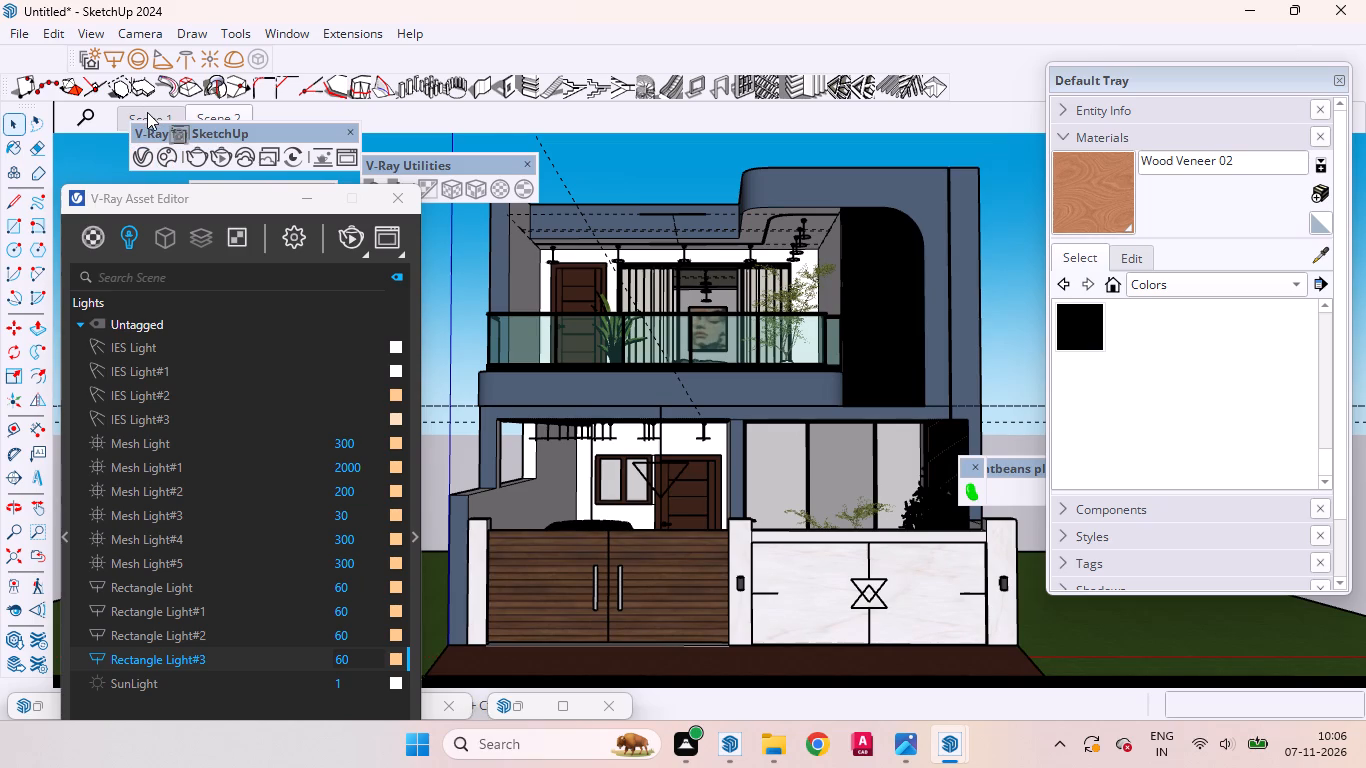
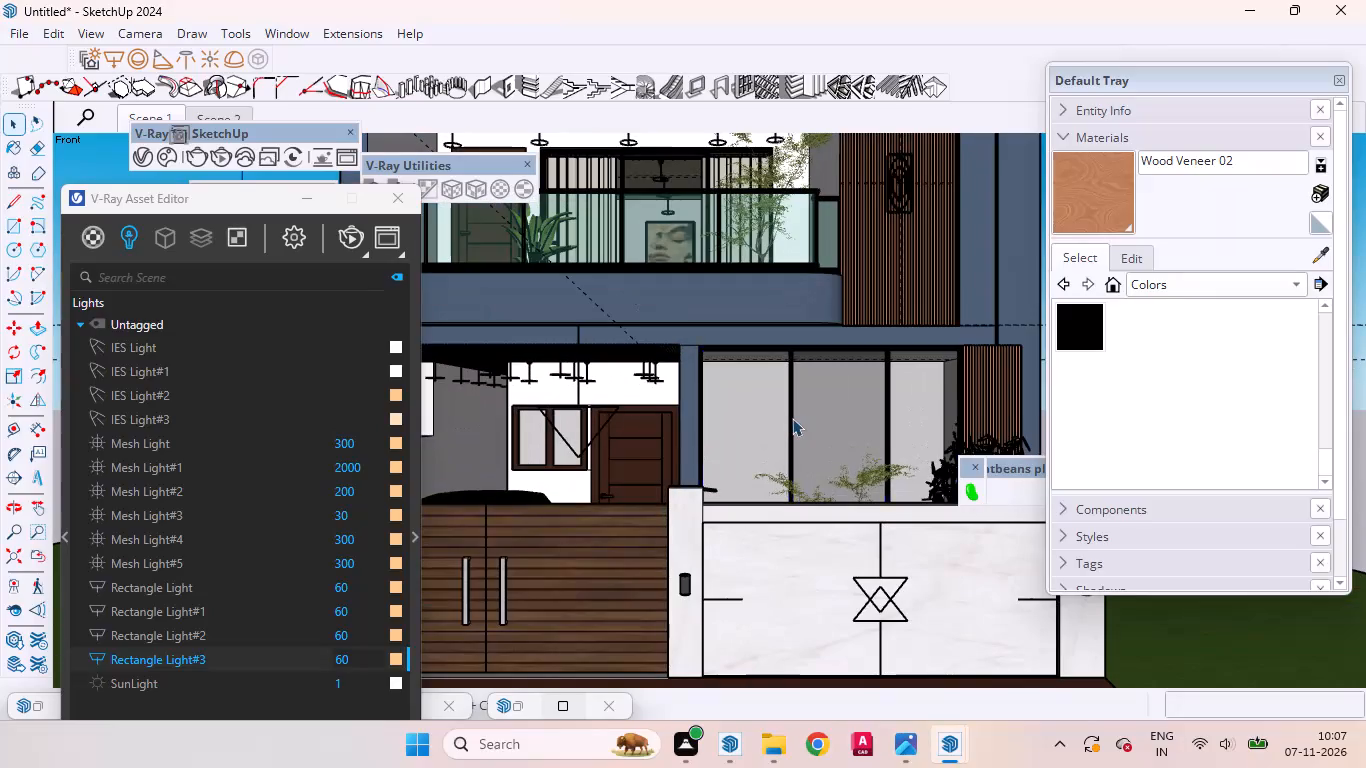
# Hide the glazed window unit in the ground-floor opening behind the white gate.
pyautogui.rightClick(792, 418)
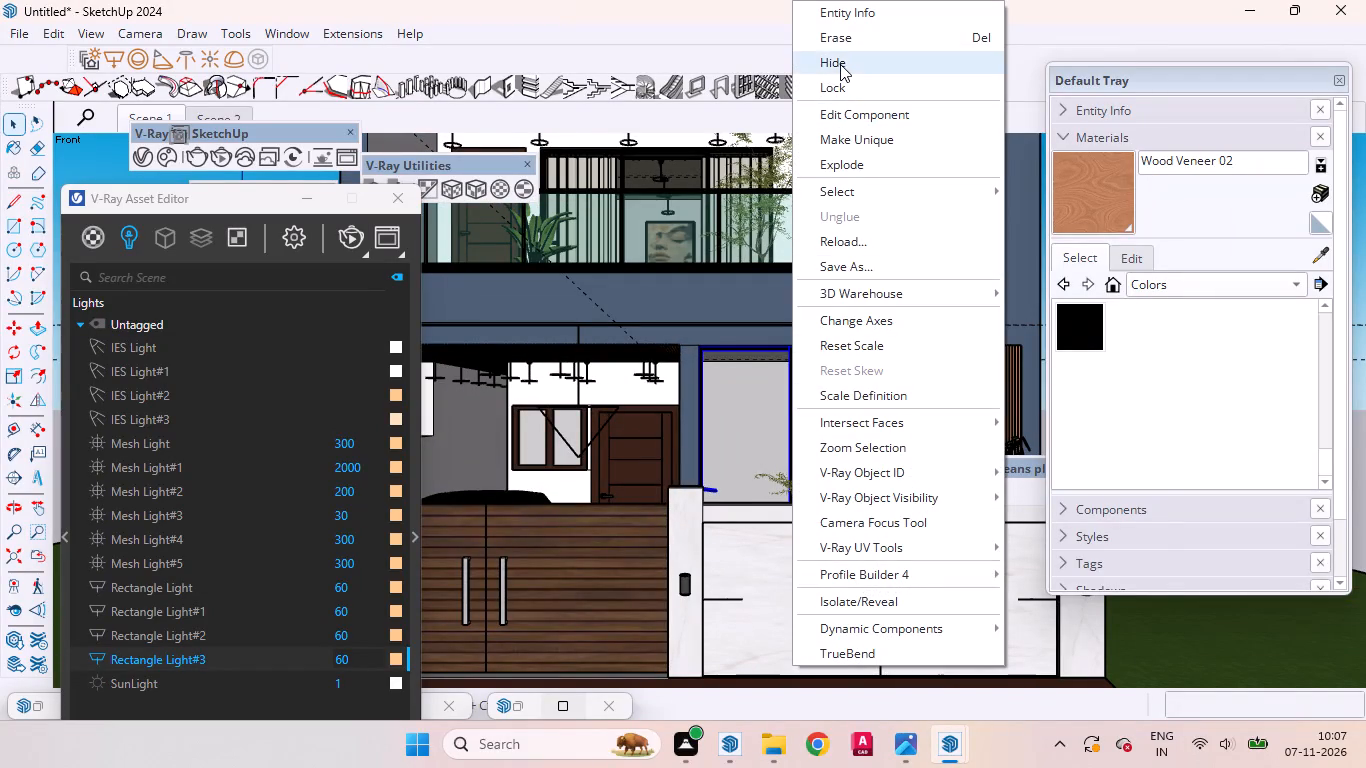
pyautogui.click(840, 63)
# Inside the building group, offset the ceiling face above the ground-floor window opening 1'3 inward.
pyautogui.scroll(1, 752, 390)
pyautogui.scroll(-1, 752, 390)
pyautogui.scroll(7, 752, 390)
pyautogui.scroll(-6, 752, 387)
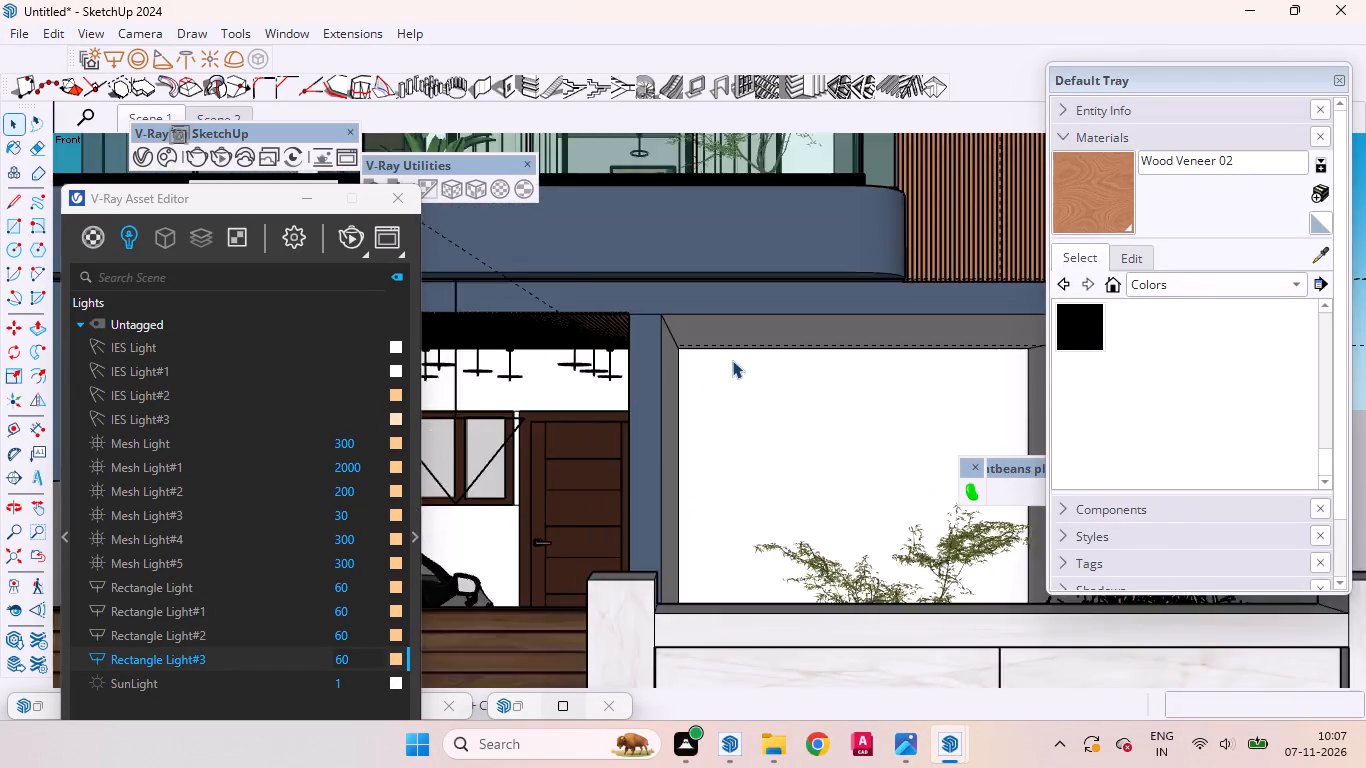
pyautogui.scroll(-3, 732, 360)
pyautogui.moveTo(789, 423); pyautogui.dragTo(871, 372, button='middle')
pyautogui.scroll(3, 870, 377)
pyautogui.scroll(-1, 870, 377)
pyautogui.scroll(2, 870, 377)
pyautogui.scroll(-6, 815, 352)
pyautogui.moveTo(769, 327); pyautogui.dragTo(606, 269, button='middle')
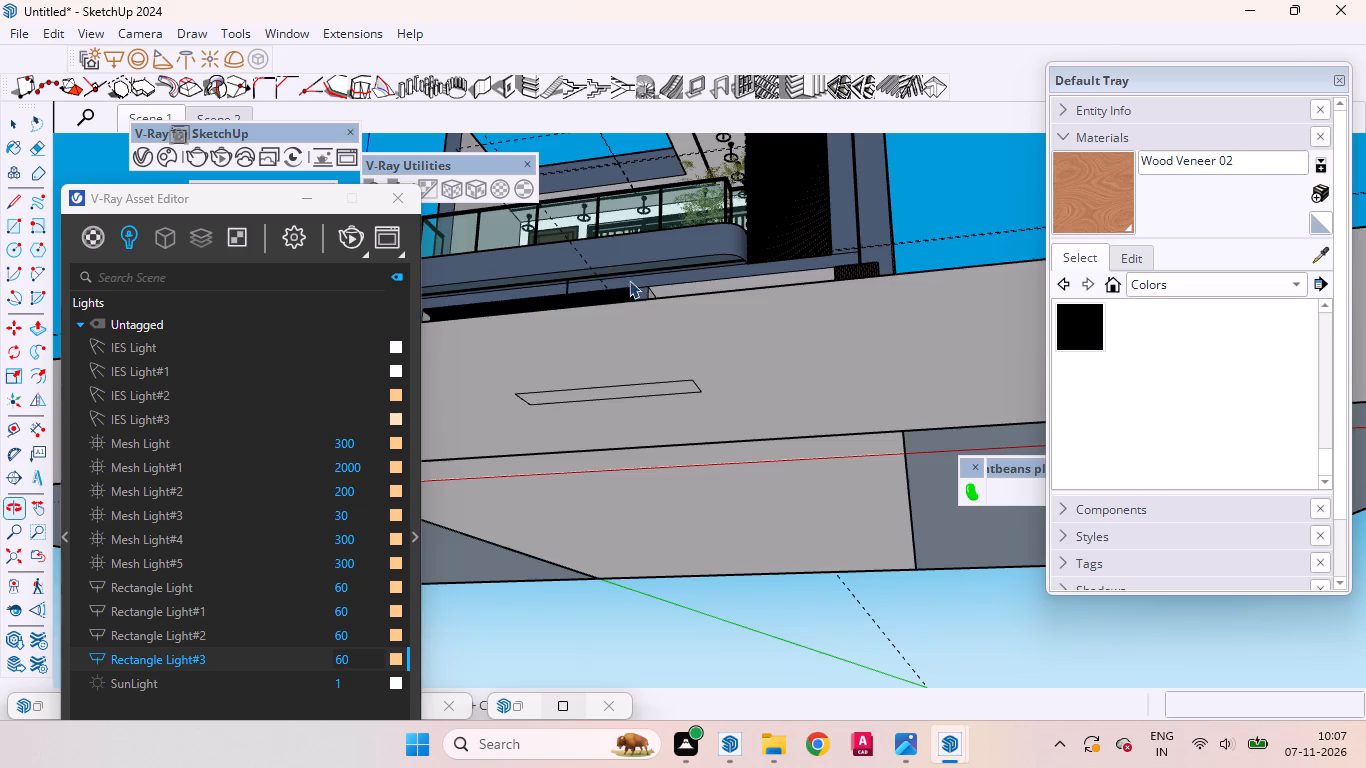
pyautogui.scroll(8, 700, 272)
pyautogui.click(730, 331)
pyautogui.doubleClick(731, 330)
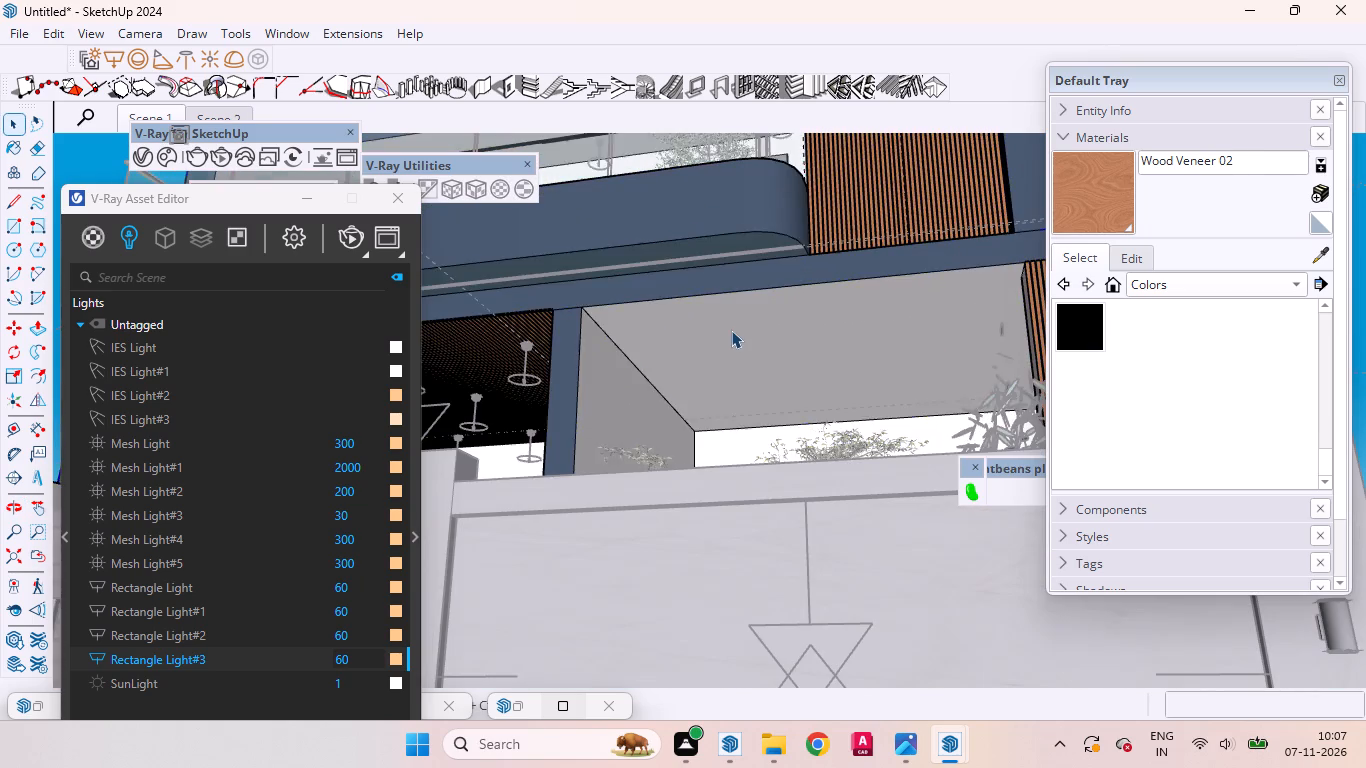
pyautogui.click(736, 375)
pyautogui.moveTo(758, 367); pyautogui.dragTo(830, 400, button='middle')
pyautogui.scroll(1, 830, 400)
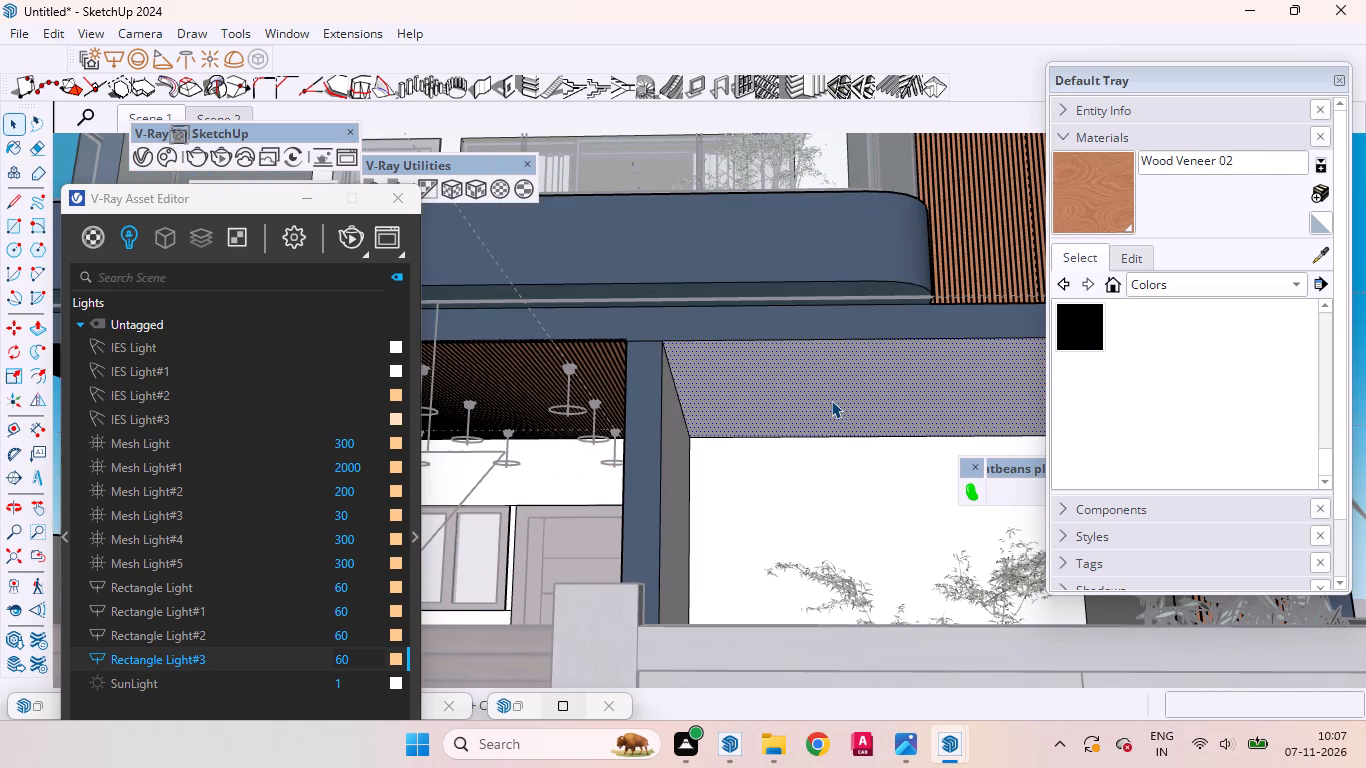
pyautogui.scroll(-4, 831, 398)
pyautogui.moveTo(798, 435); pyautogui.dragTo(740, 390, button='middle')
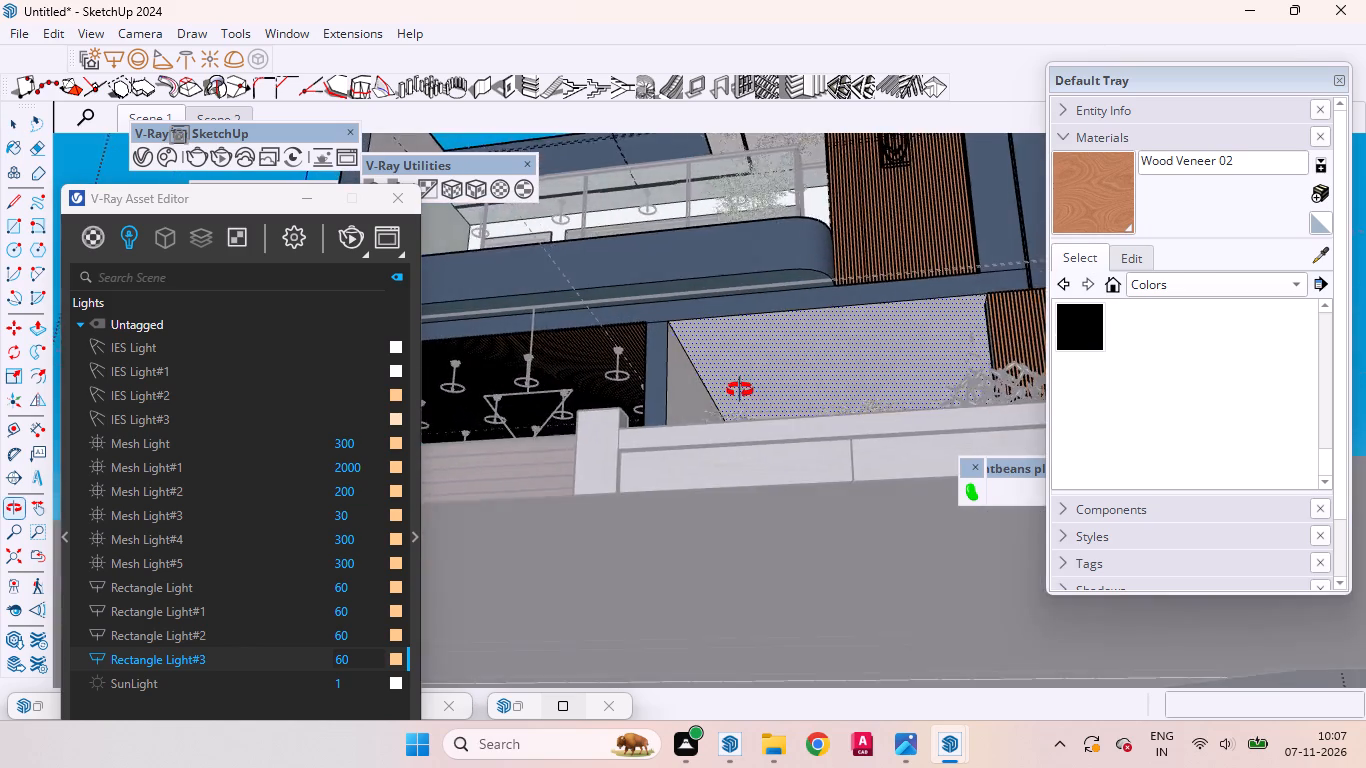
pyautogui.moveTo(740, 390); pyautogui.dragTo(821, 416, button='middle')
pyautogui.scroll(-5, 801, 436)
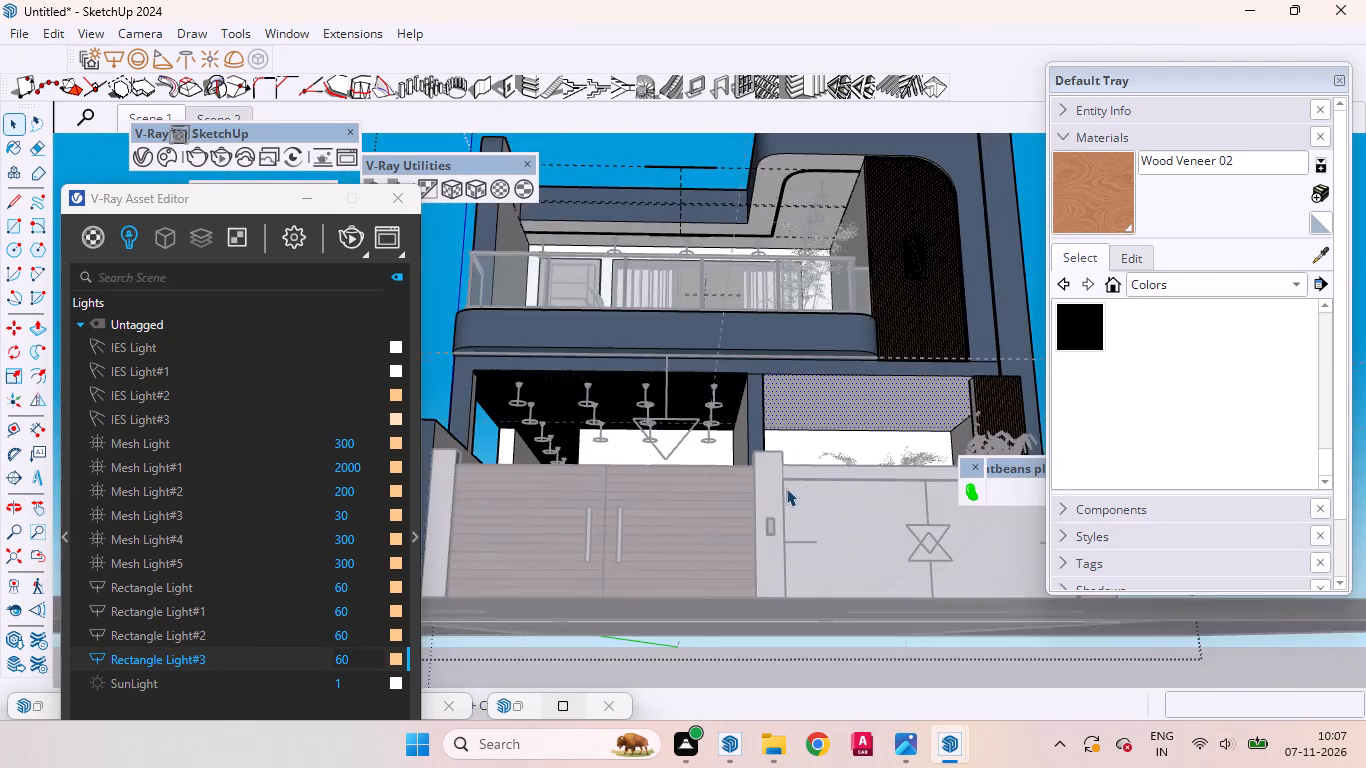
pyautogui.scroll(-1, 786, 488)
pyautogui.scroll(10, 898, 459)
pyautogui.press('f')
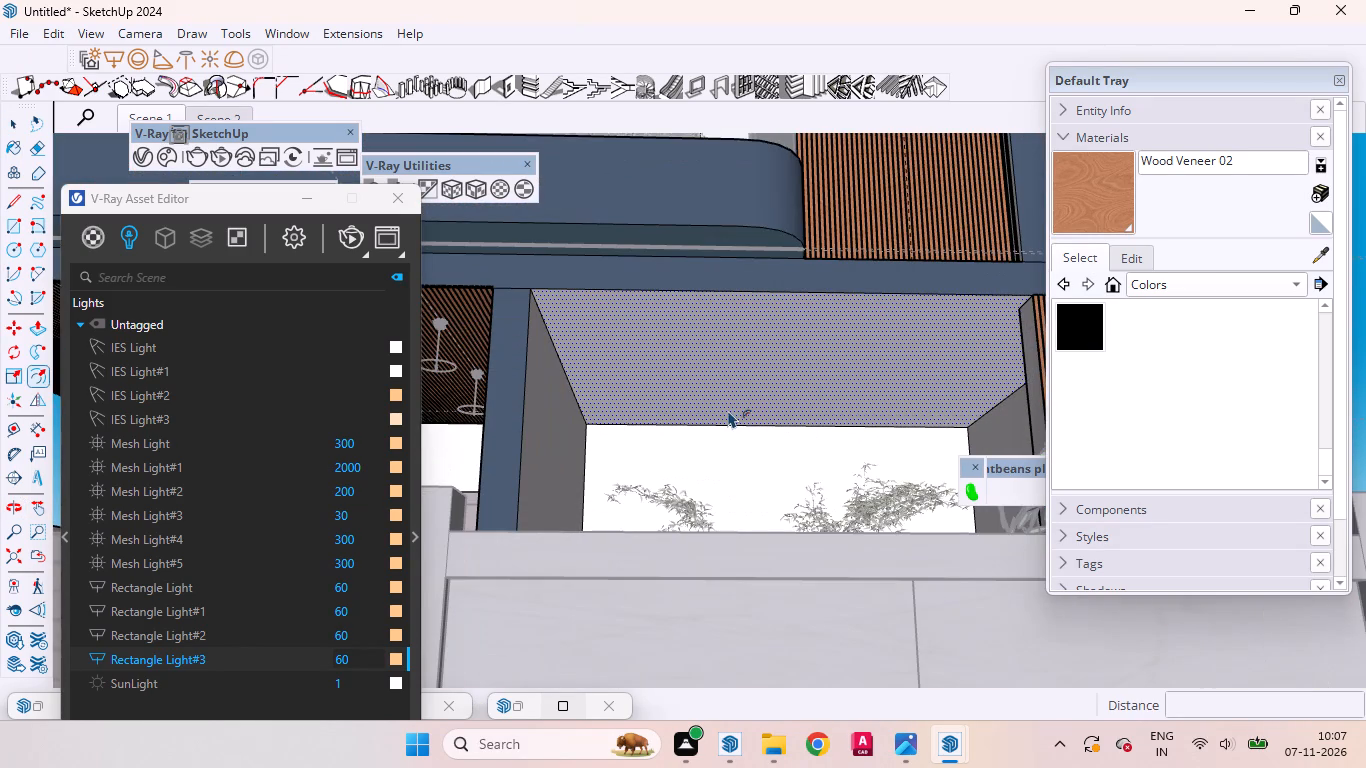
pyautogui.moveTo(608, 374); pyautogui.dragTo(628, 378)
pyautogui.press('1')
pyautogui.press("'")
pyautogui.press('3')
pyautogui.press('Return')
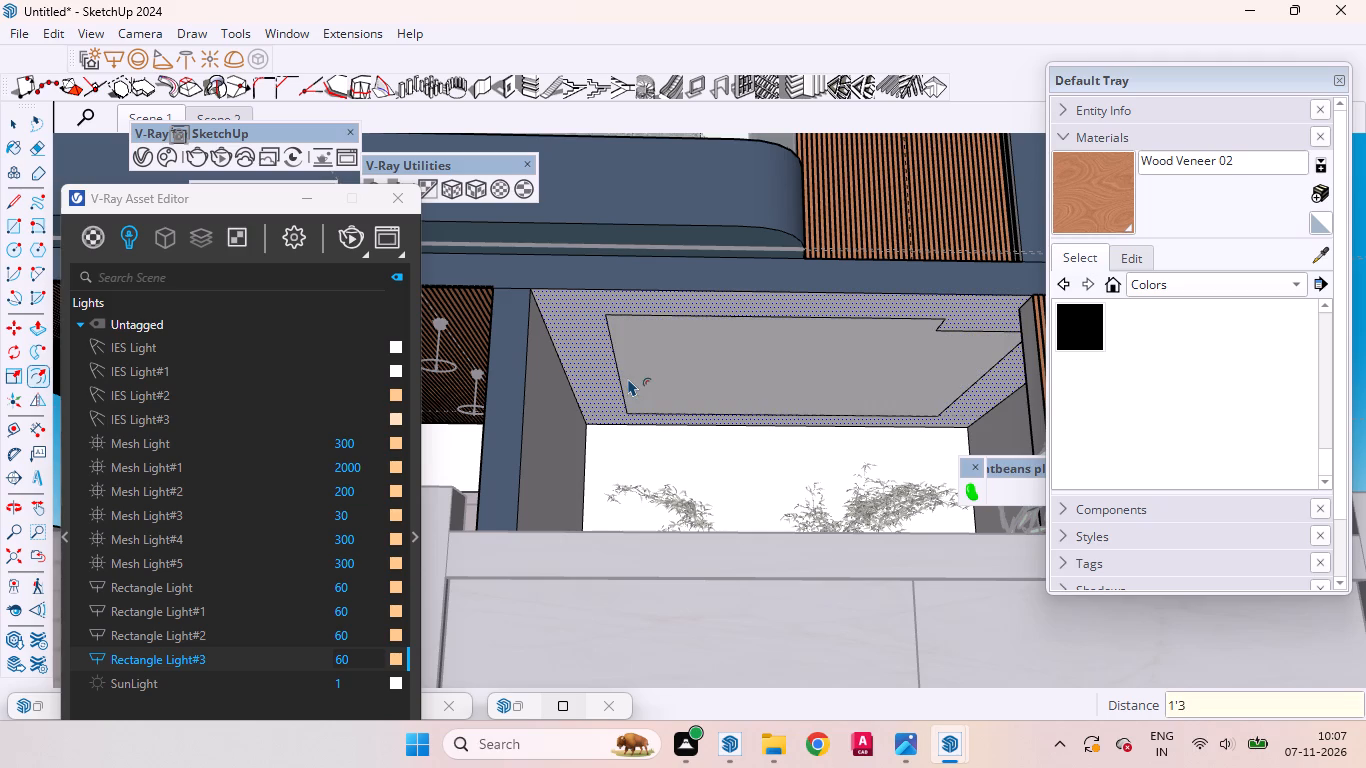
pyautogui.press('space')
# Offset the inner ceiling panel face by 1 inward to form a narrow border strip.
pyautogui.scroll(5, 932, 345)
pyautogui.scroll(-4, 863, 395)
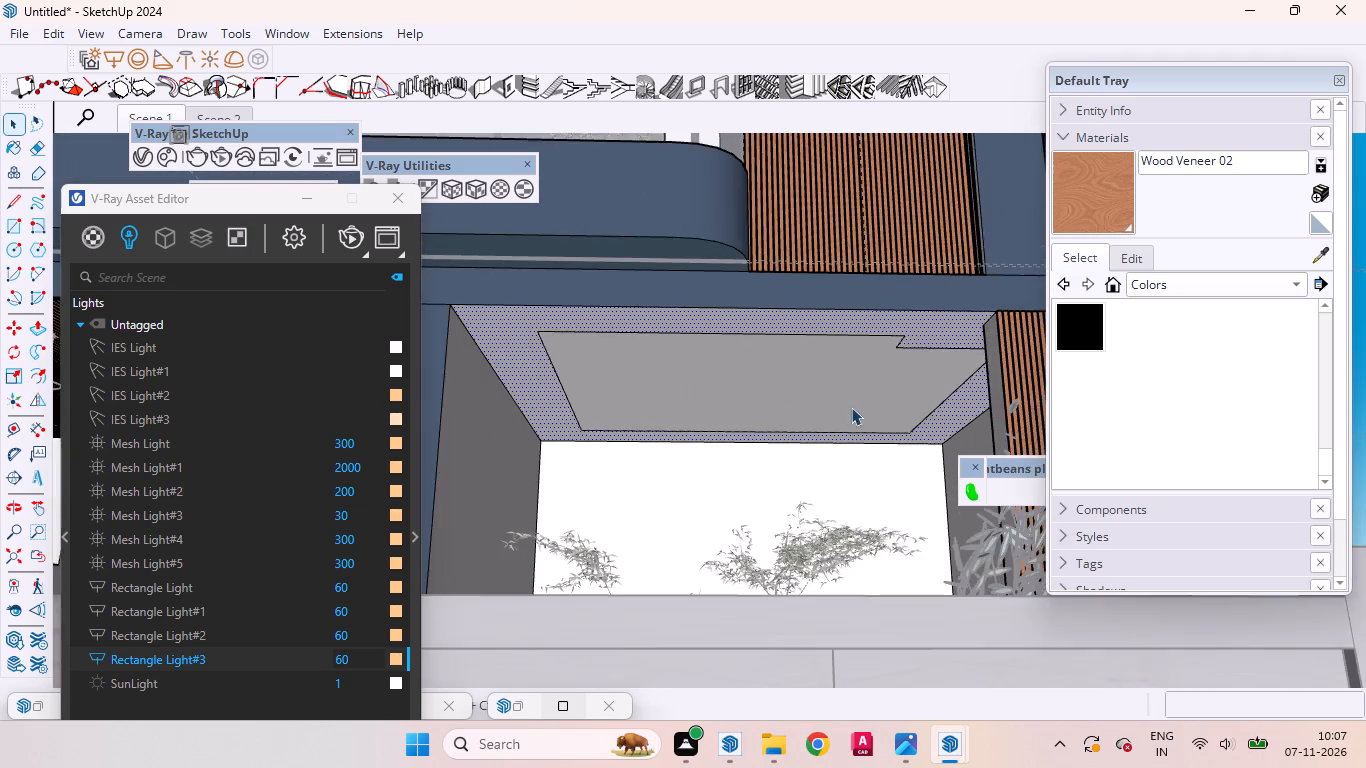
pyautogui.moveTo(892, 402); pyautogui.dragTo(869, 369, button='middle')
pyautogui.click(805, 363)
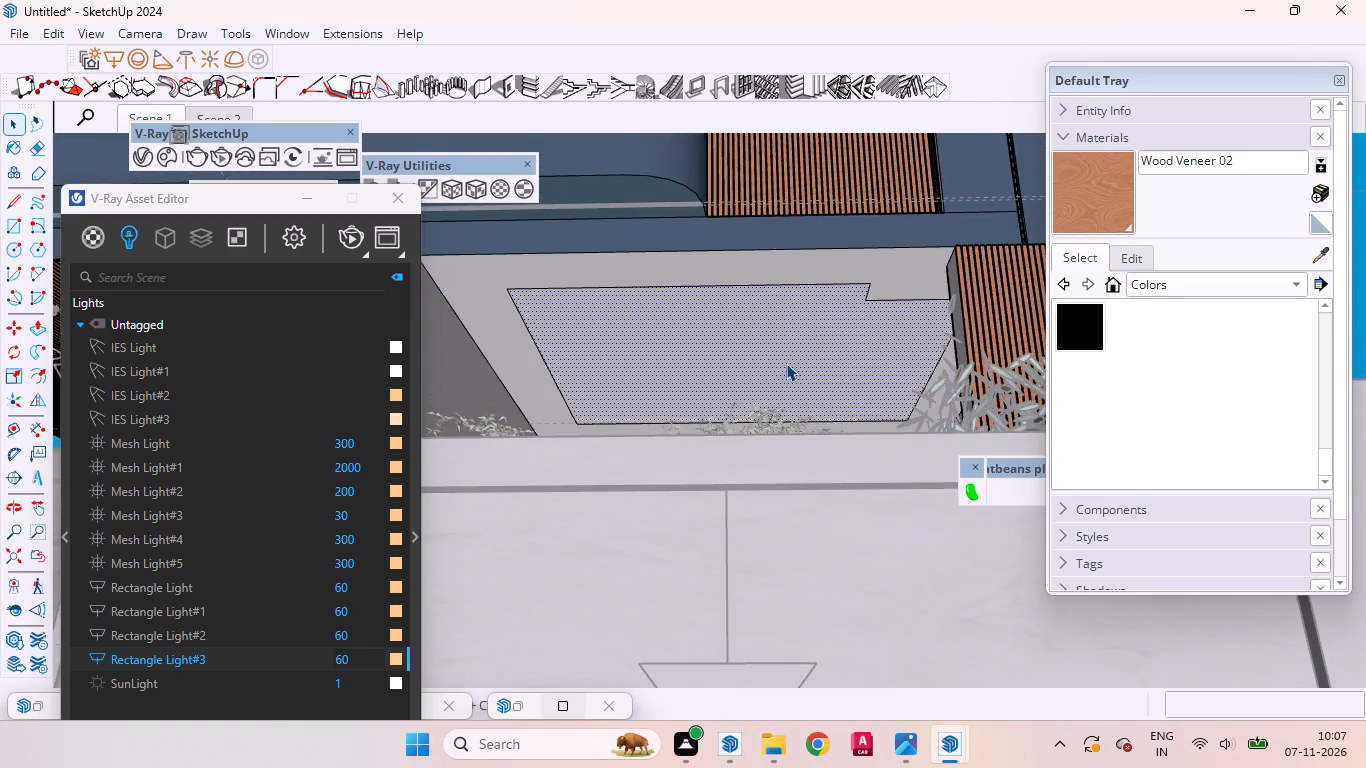
pyautogui.moveTo(780, 360); pyautogui.dragTo(830, 405, button='middle')
pyautogui.scroll(1, 831, 405)
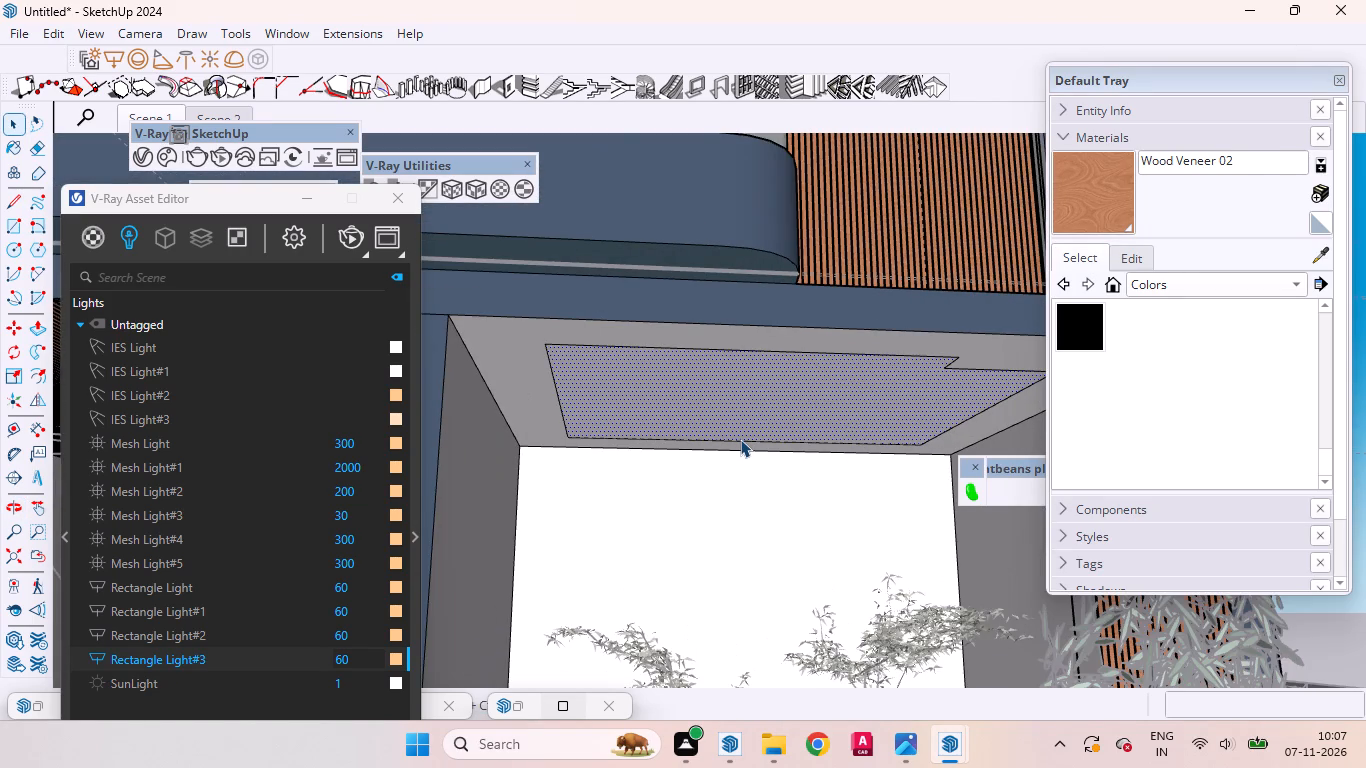
pyautogui.press('f')
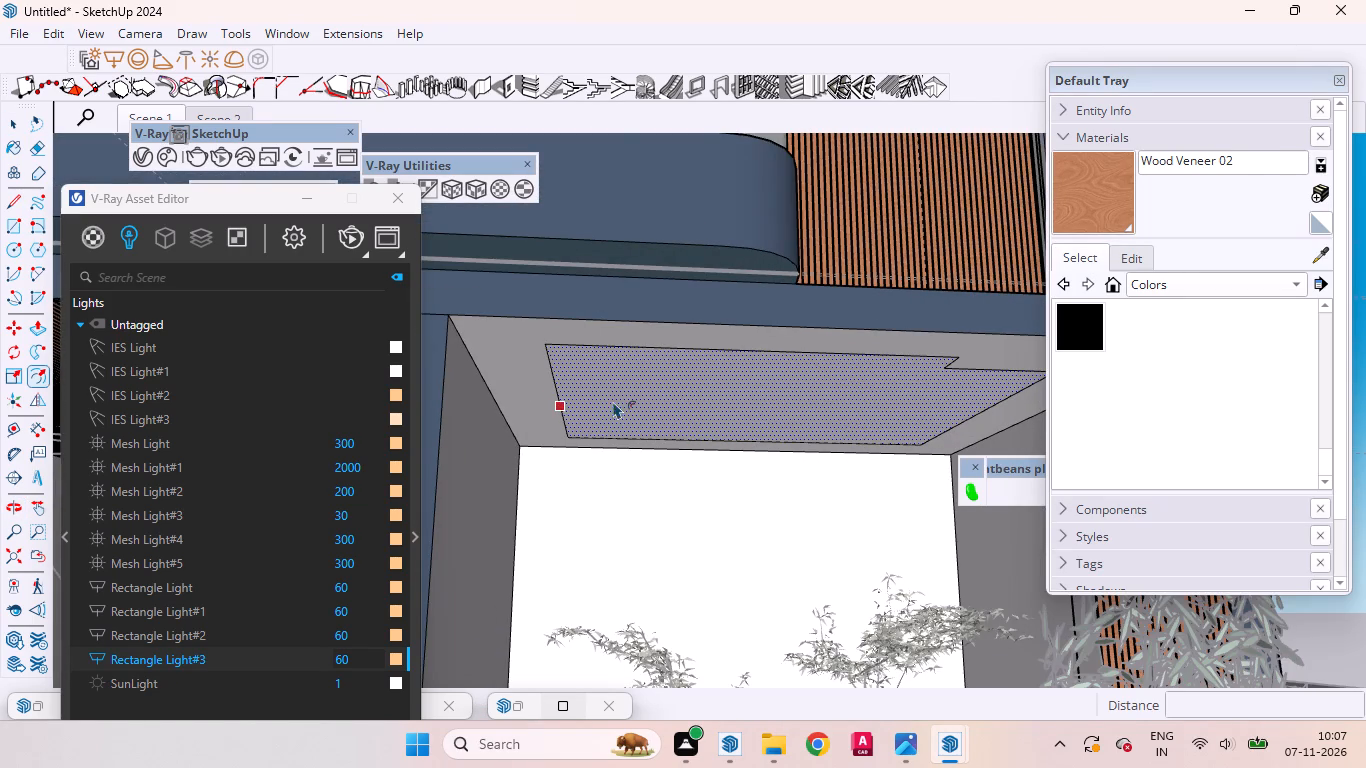
pyautogui.click(592, 384)
pyautogui.press('1')
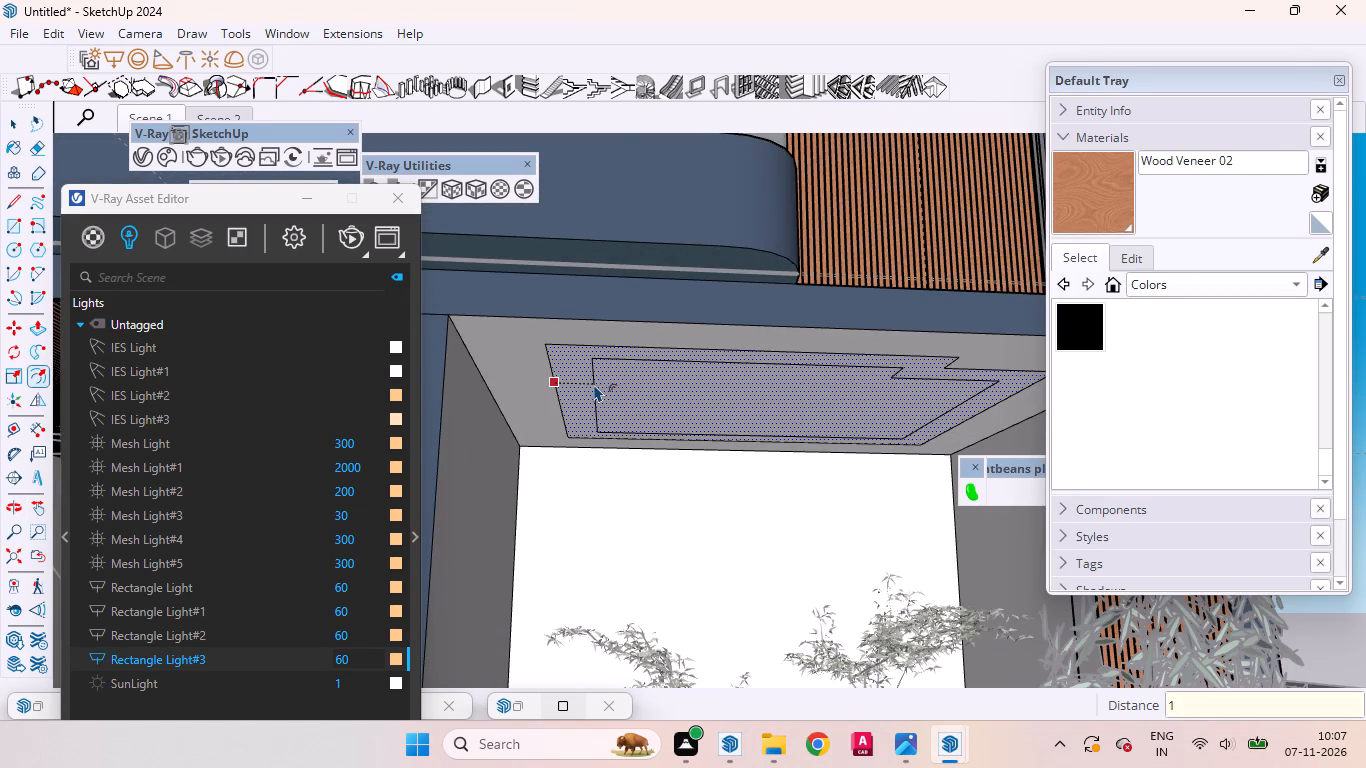
pyautogui.press('Return')
pyautogui.press('space')
# Group the narrow ceiling border strip with its edges and convert it into a V-Ray mesh light.
pyautogui.scroll(12, 578, 379)
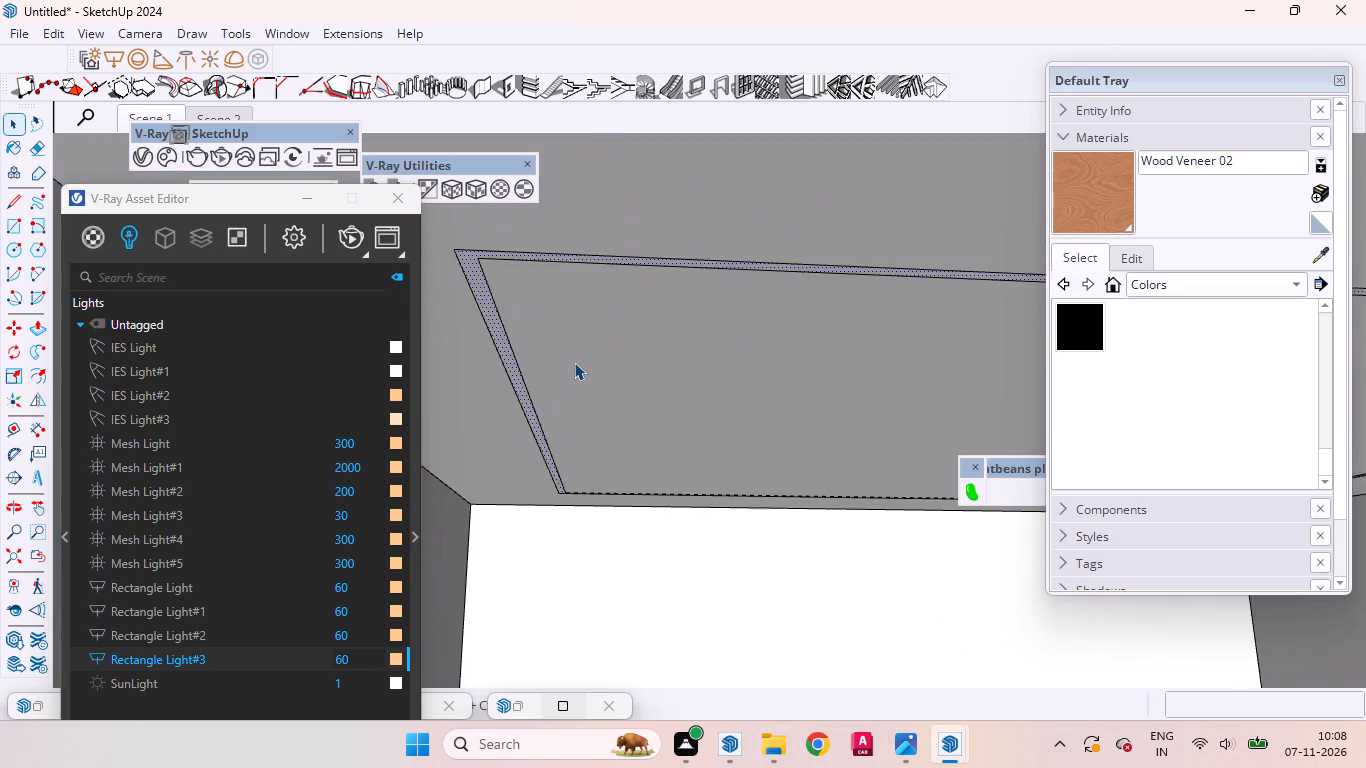
pyautogui.scroll(-3, 587, 379)
pyautogui.moveTo(588, 398); pyautogui.dragTo(576, 361, button='middle')
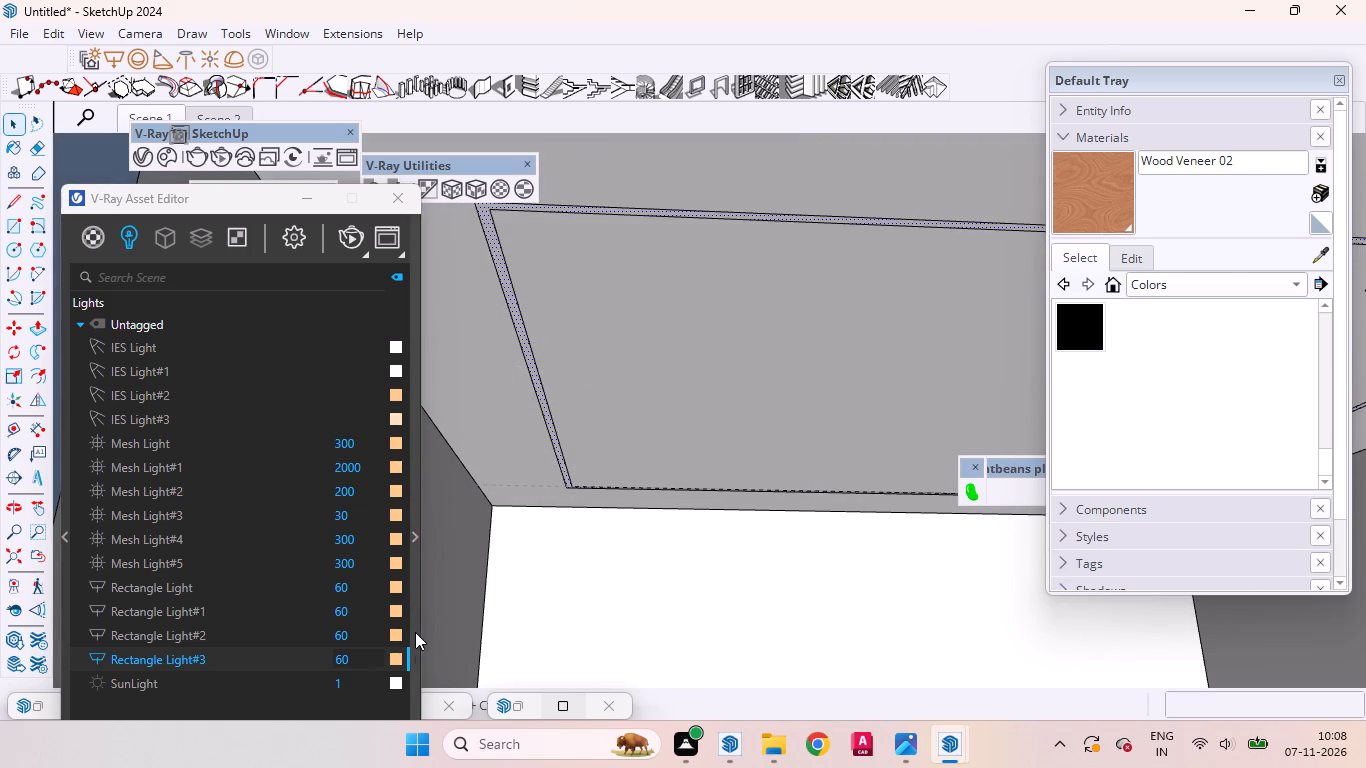
pyautogui.scroll(6, 523, 302)
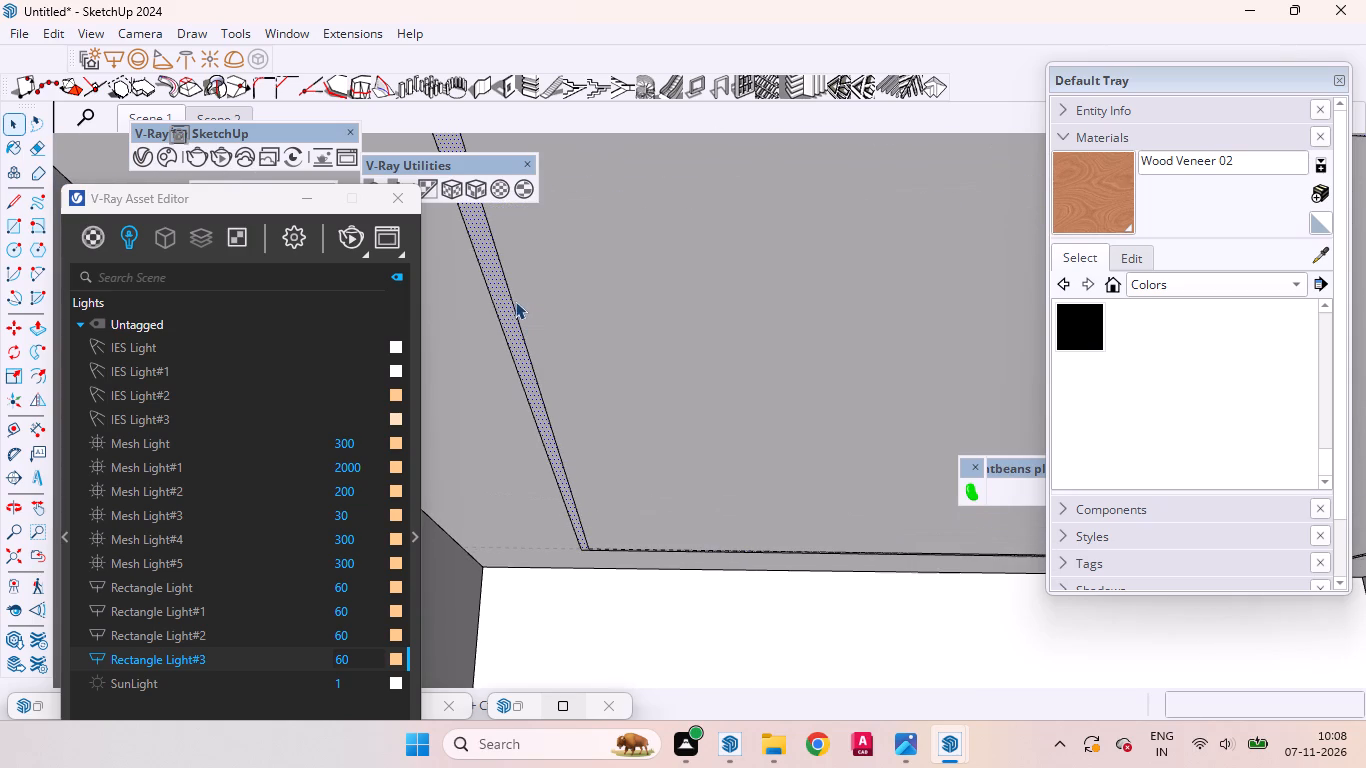
pyautogui.doubleClick(499, 292)
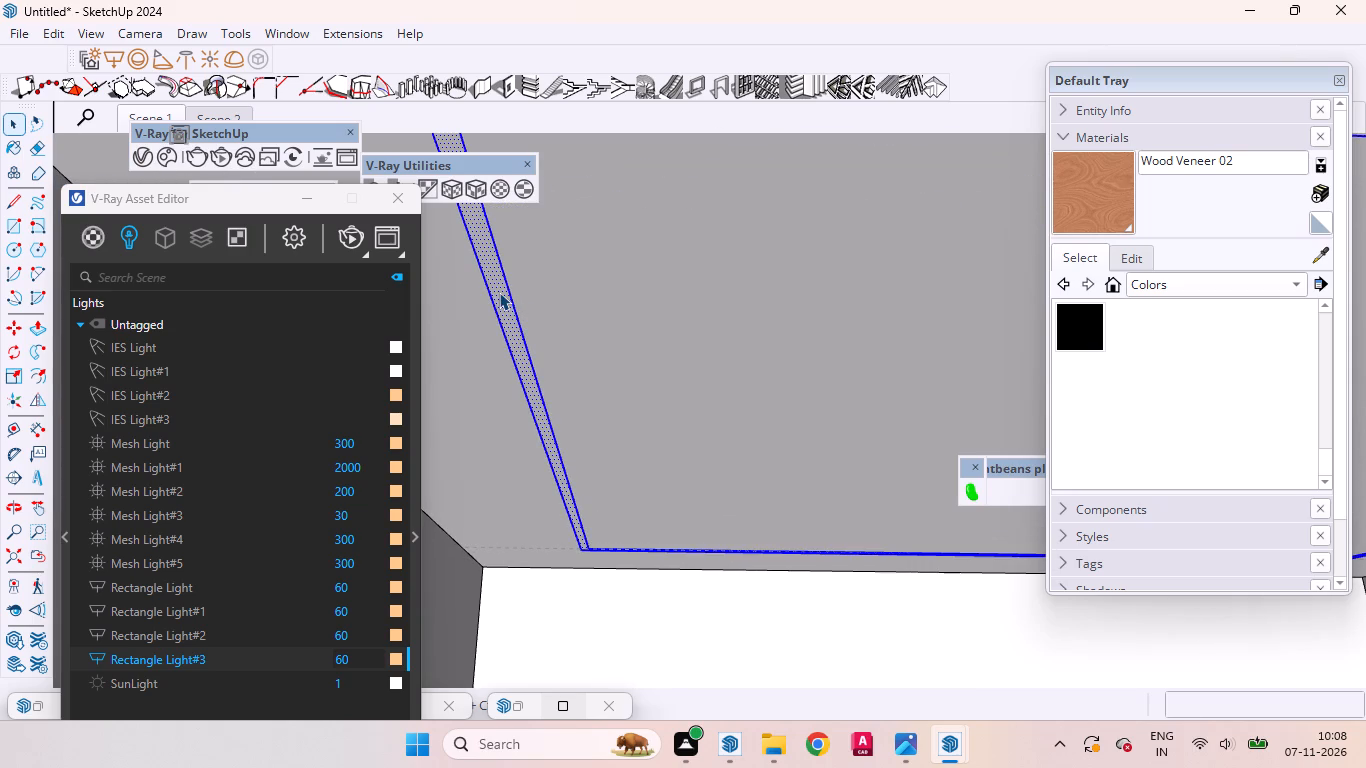
pyautogui.rightClick(499, 292)
pyautogui.click(553, 181)
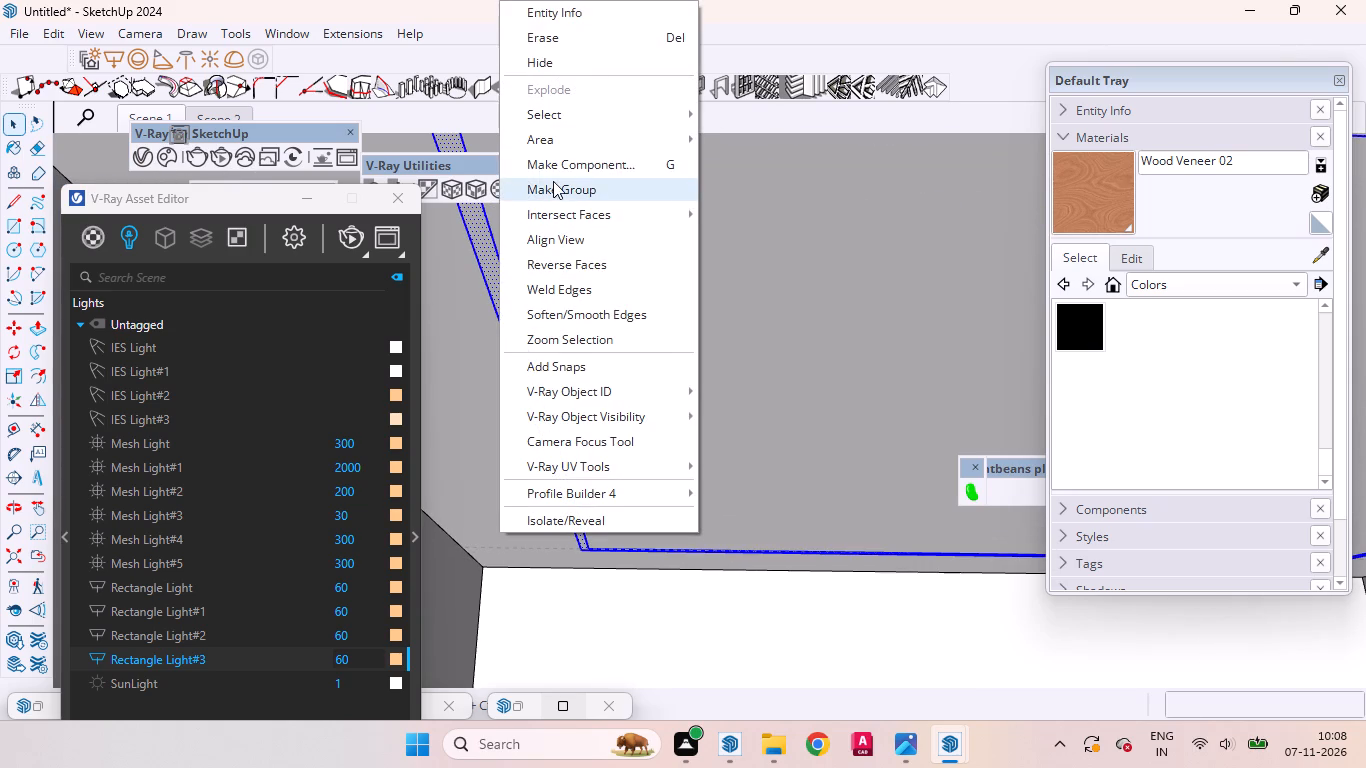
pyautogui.click(256, 50)
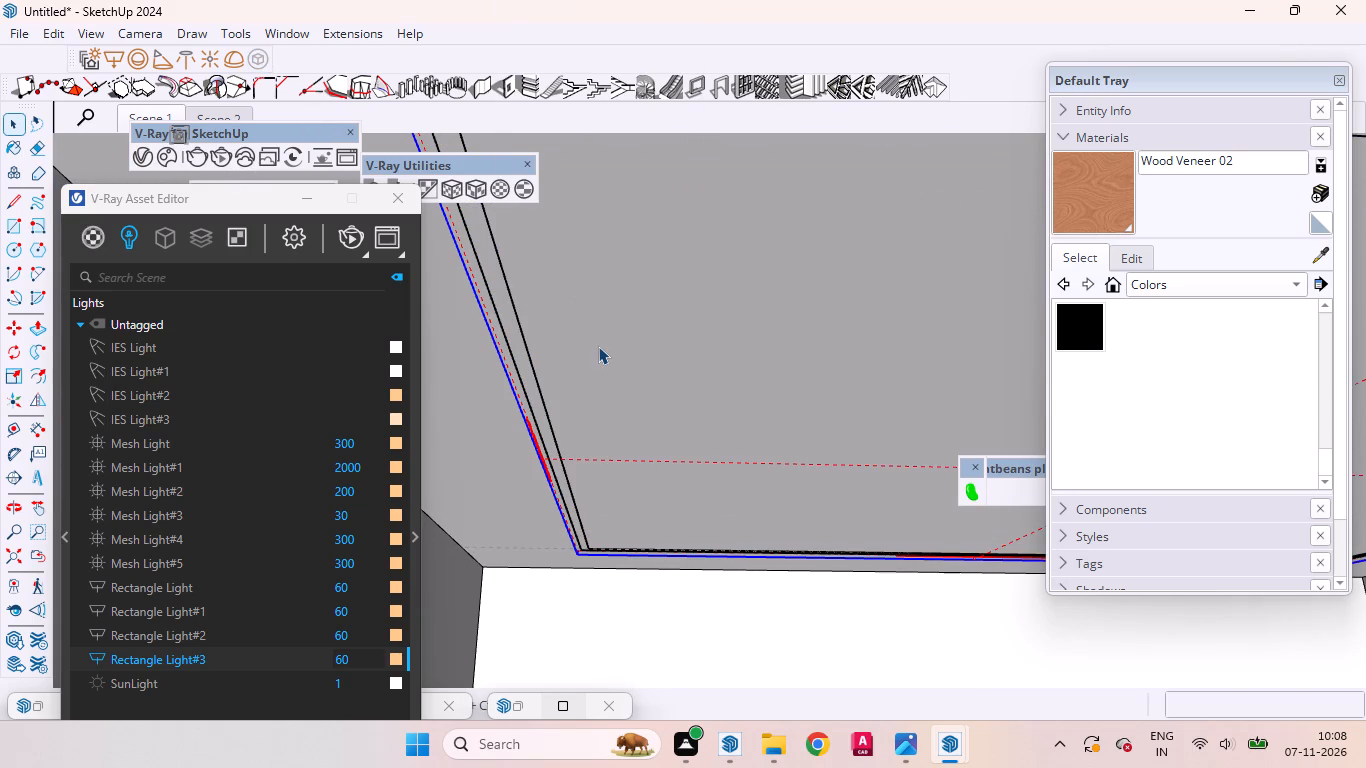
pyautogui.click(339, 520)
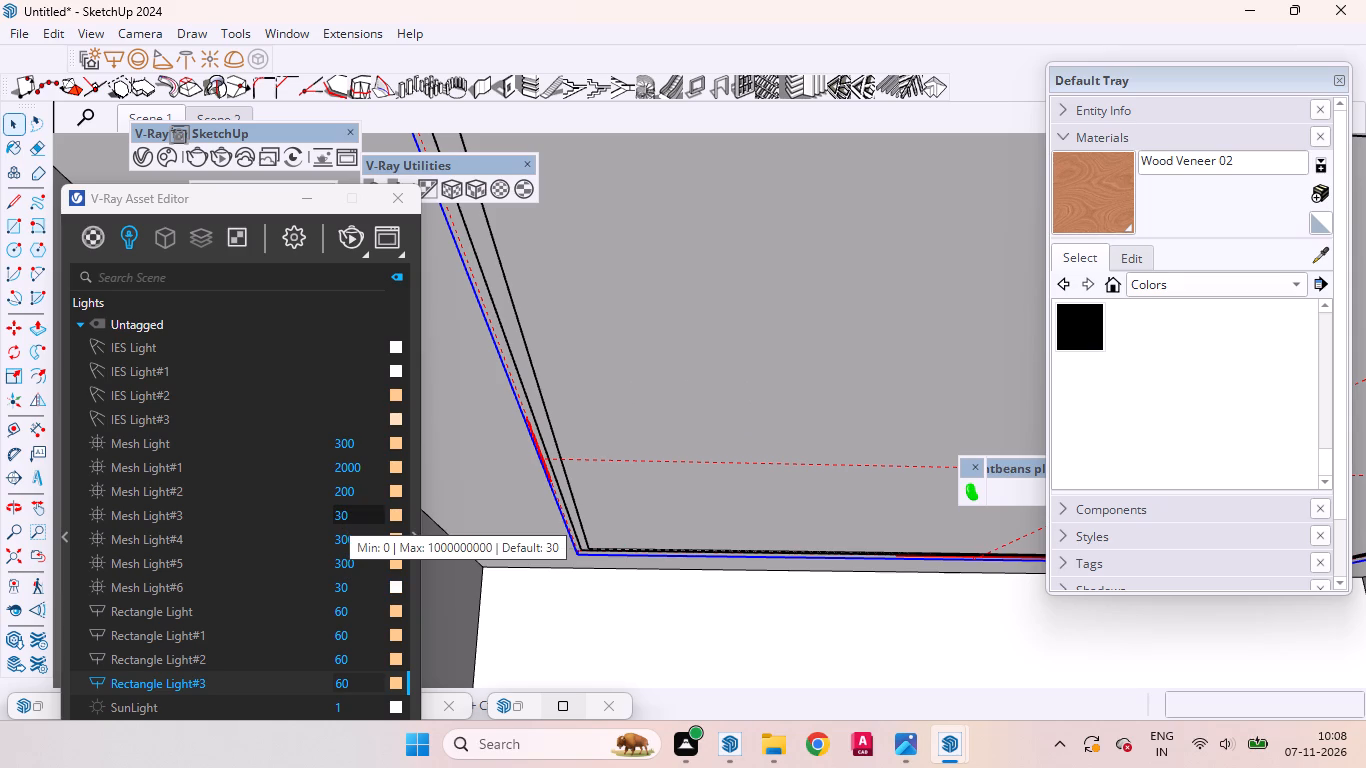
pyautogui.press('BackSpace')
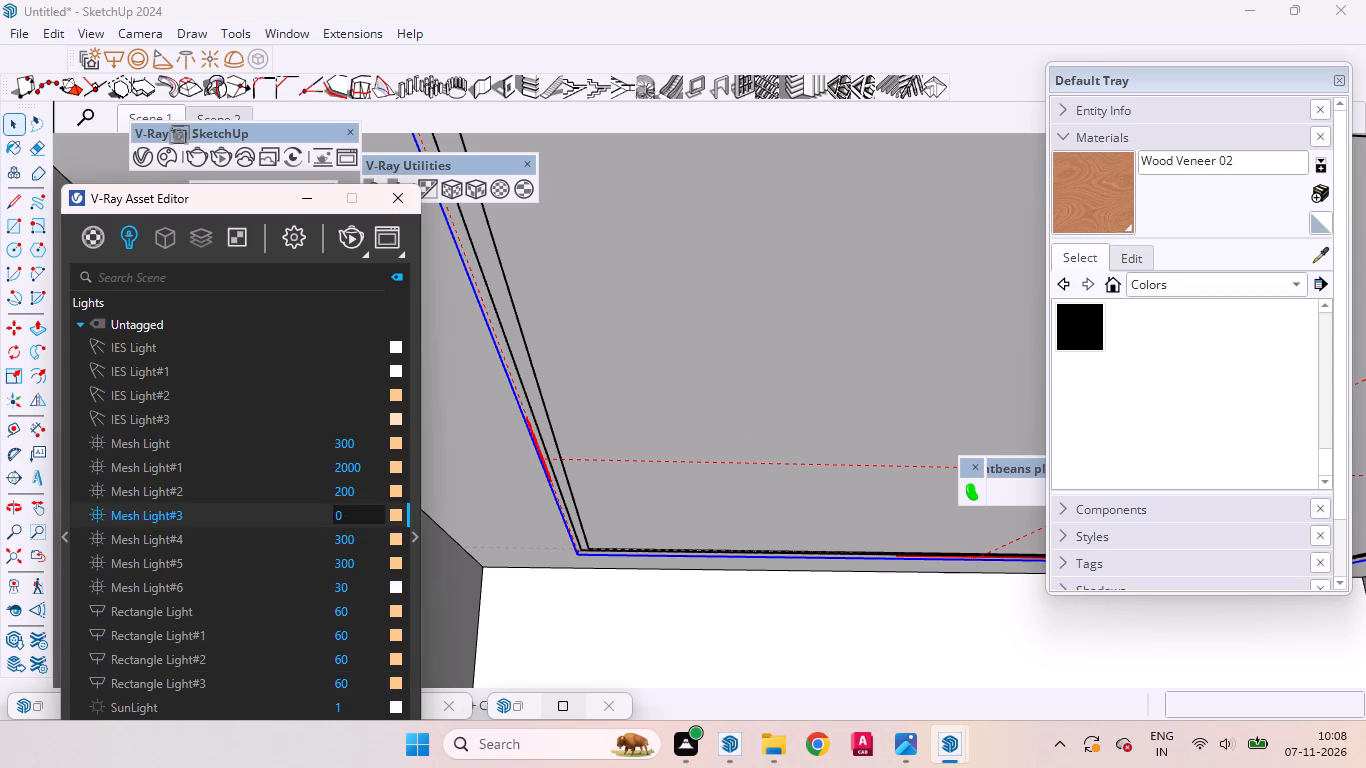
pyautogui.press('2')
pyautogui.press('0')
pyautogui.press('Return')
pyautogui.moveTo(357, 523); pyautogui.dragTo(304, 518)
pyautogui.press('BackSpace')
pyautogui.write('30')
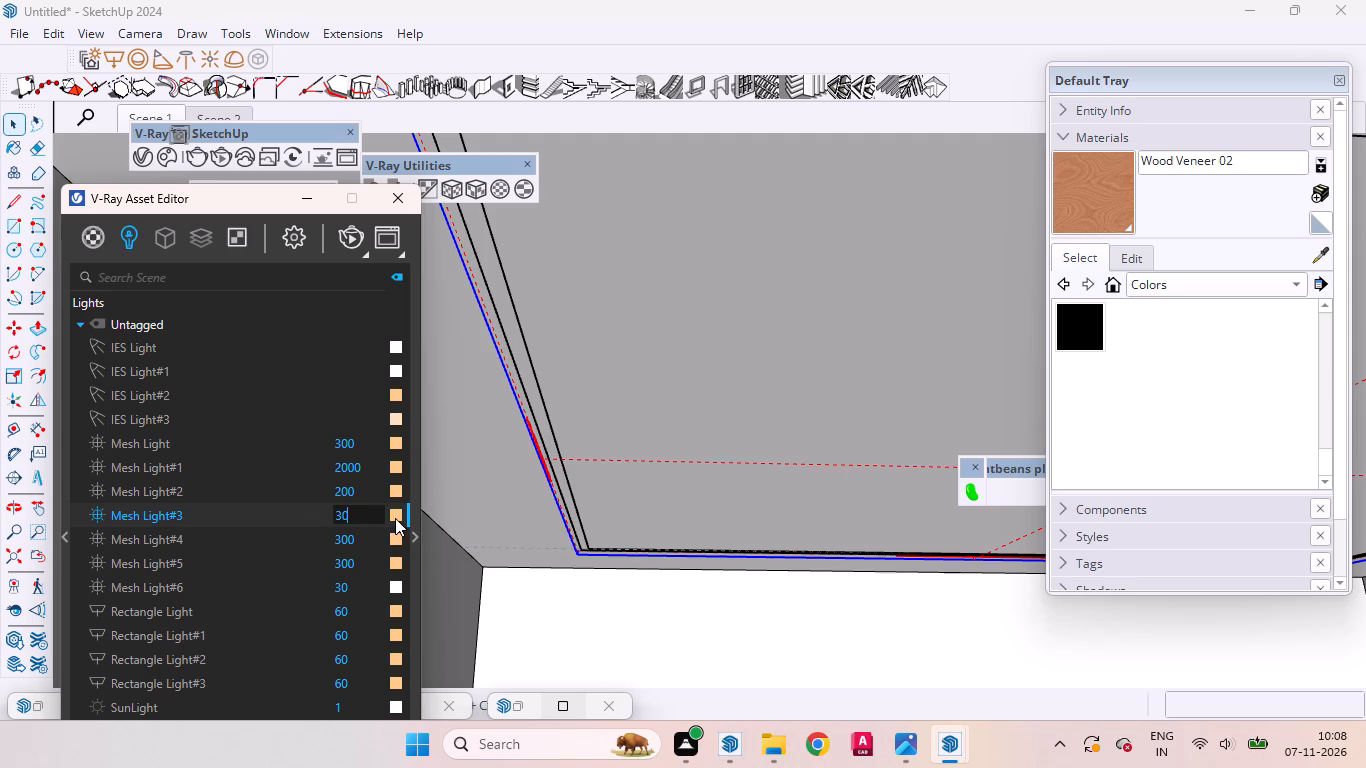
# Set the new Mesh Light#6 intensity to 200 and copy the warm colour of Mesh Light onto it.
pyautogui.click(341, 588)
pyautogui.press('BackSpace')
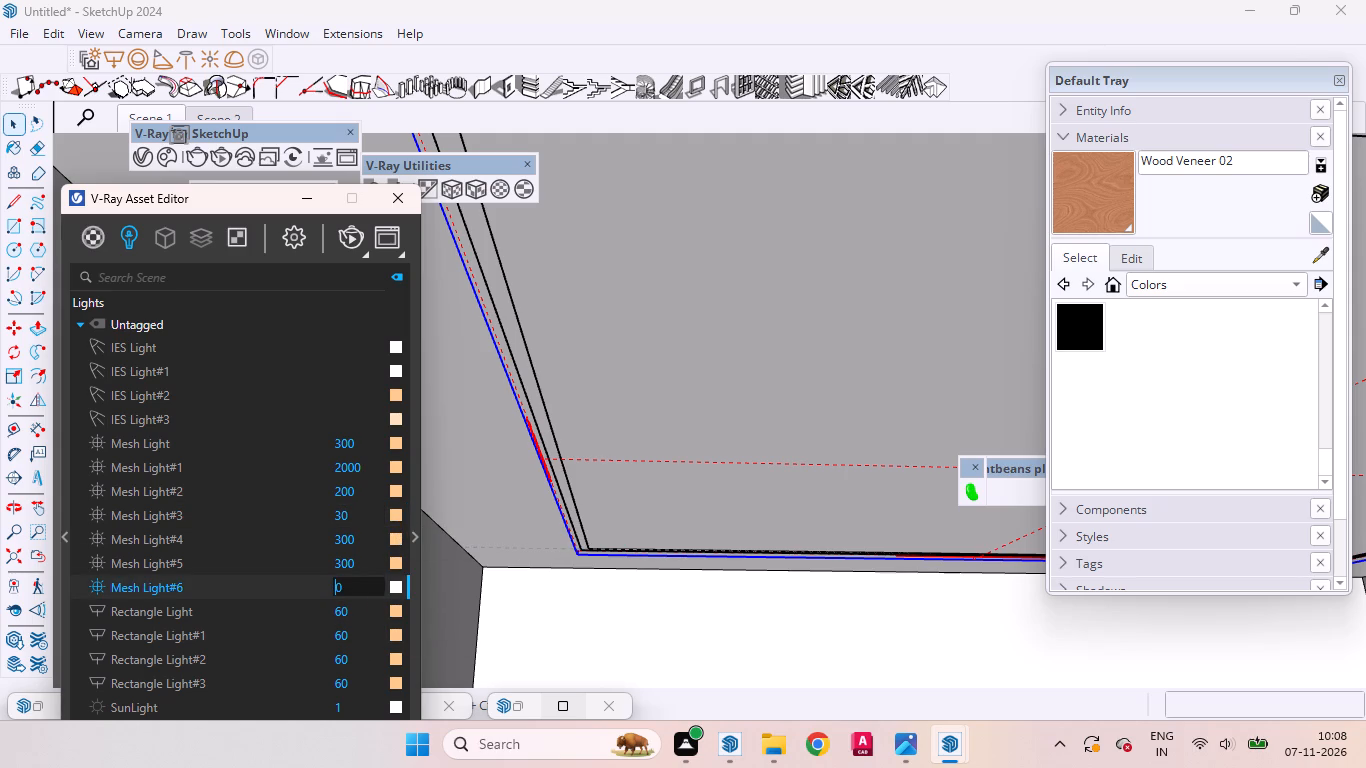
pyautogui.press('1')
pyautogui.press('BackSpace')
pyautogui.write('20')
pyautogui.moveTo(391, 442); pyautogui.dragTo(397, 575)
pyautogui.moveTo(397, 575); pyautogui.dragTo(395, 586)
# Leave the building group and delete the two long horizontal guide lines and the long slanting guide line extending beyond the house.
pyautogui.scroll(-16, 848, 490)
pyautogui.scroll(1, 521, 352)
pyautogui.scroll(-7, 521, 352)
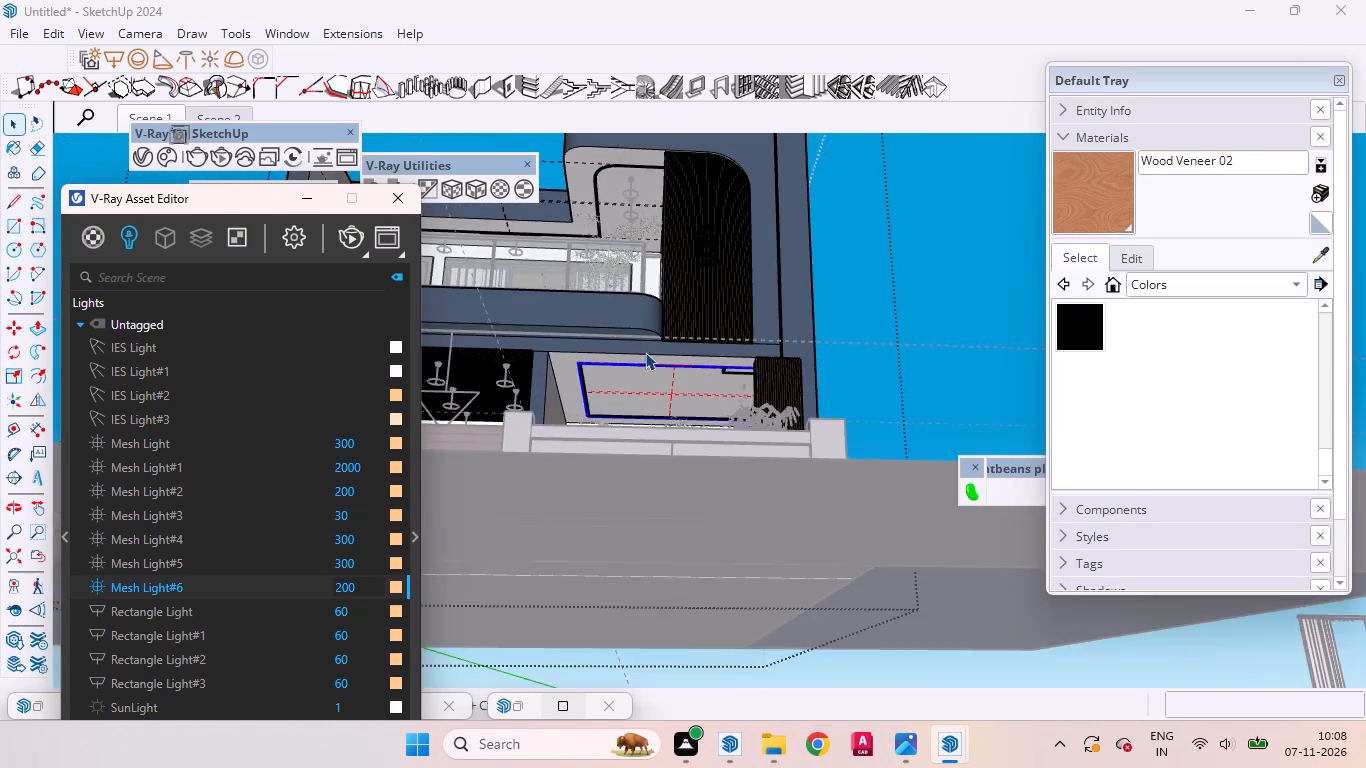
pyautogui.scroll(6, 649, 355)
pyautogui.scroll(-1, 789, 394)
pyautogui.scroll(7, 789, 394)
pyautogui.scroll(-10, 806, 436)
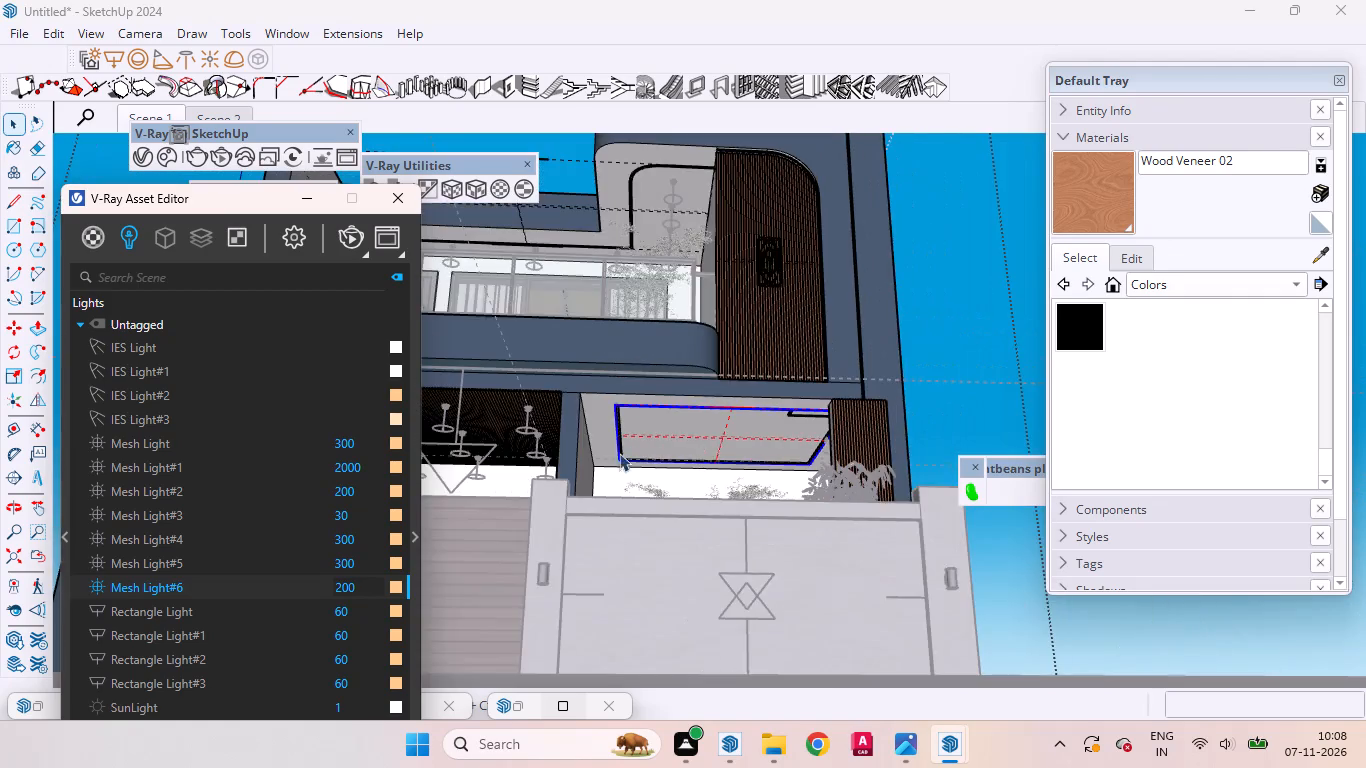
pyautogui.scroll(-10, 645, 441)
pyautogui.doubleClick(864, 324)
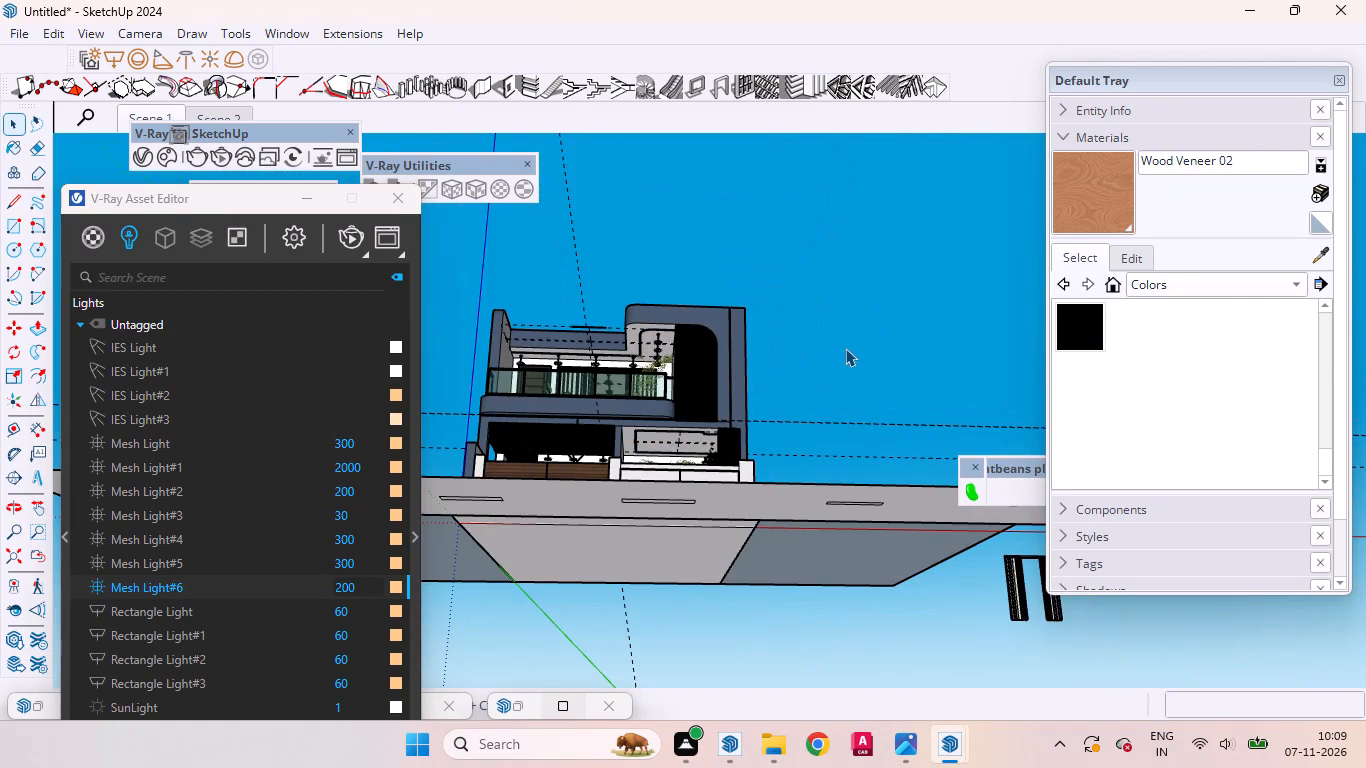
pyautogui.click(821, 356)
pyautogui.moveTo(867, 442); pyautogui.dragTo(806, 392)
pyautogui.scroll(5, 831, 423)
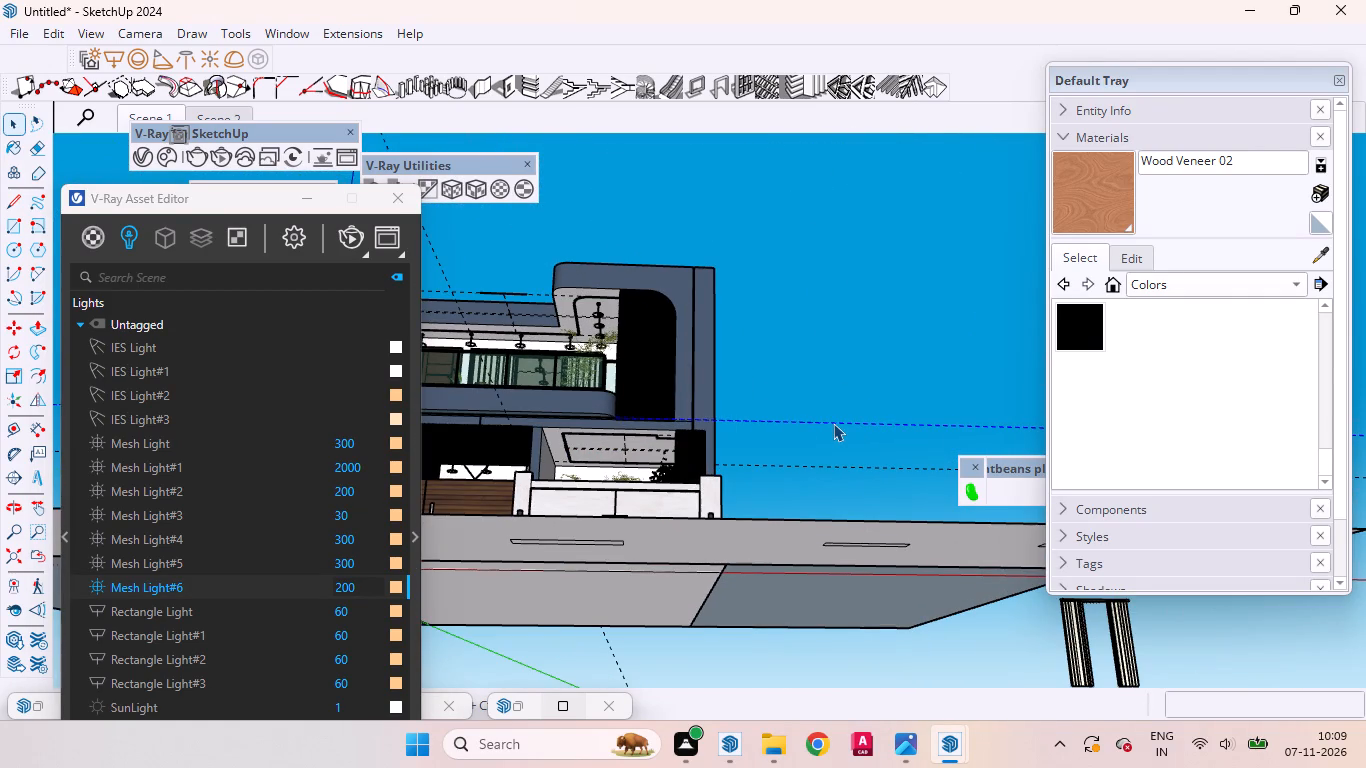
pyautogui.press('Delete')
pyautogui.moveTo(880, 477); pyautogui.dragTo(851, 443)
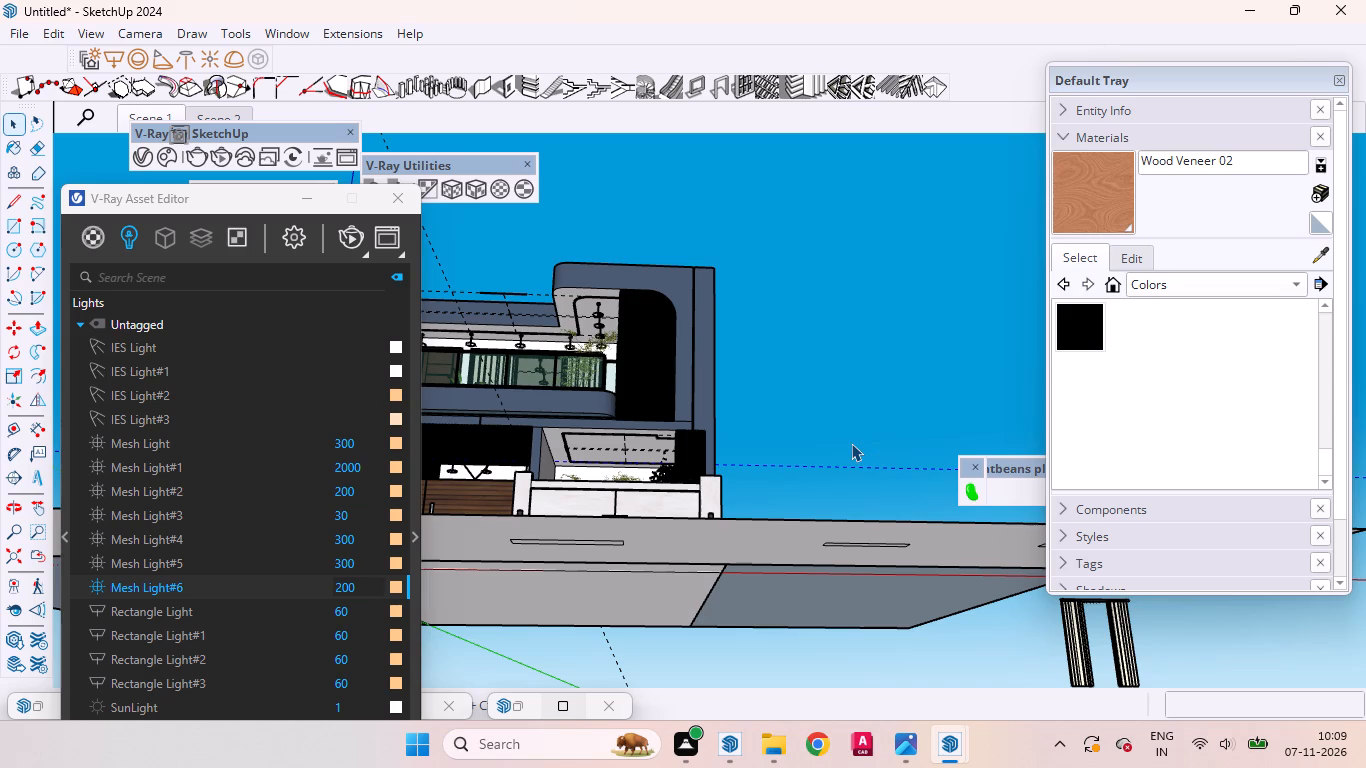
pyautogui.press('Delete')
pyautogui.scroll(-10, 863, 463)
pyautogui.moveTo(784, 273); pyautogui.dragTo(759, 262)
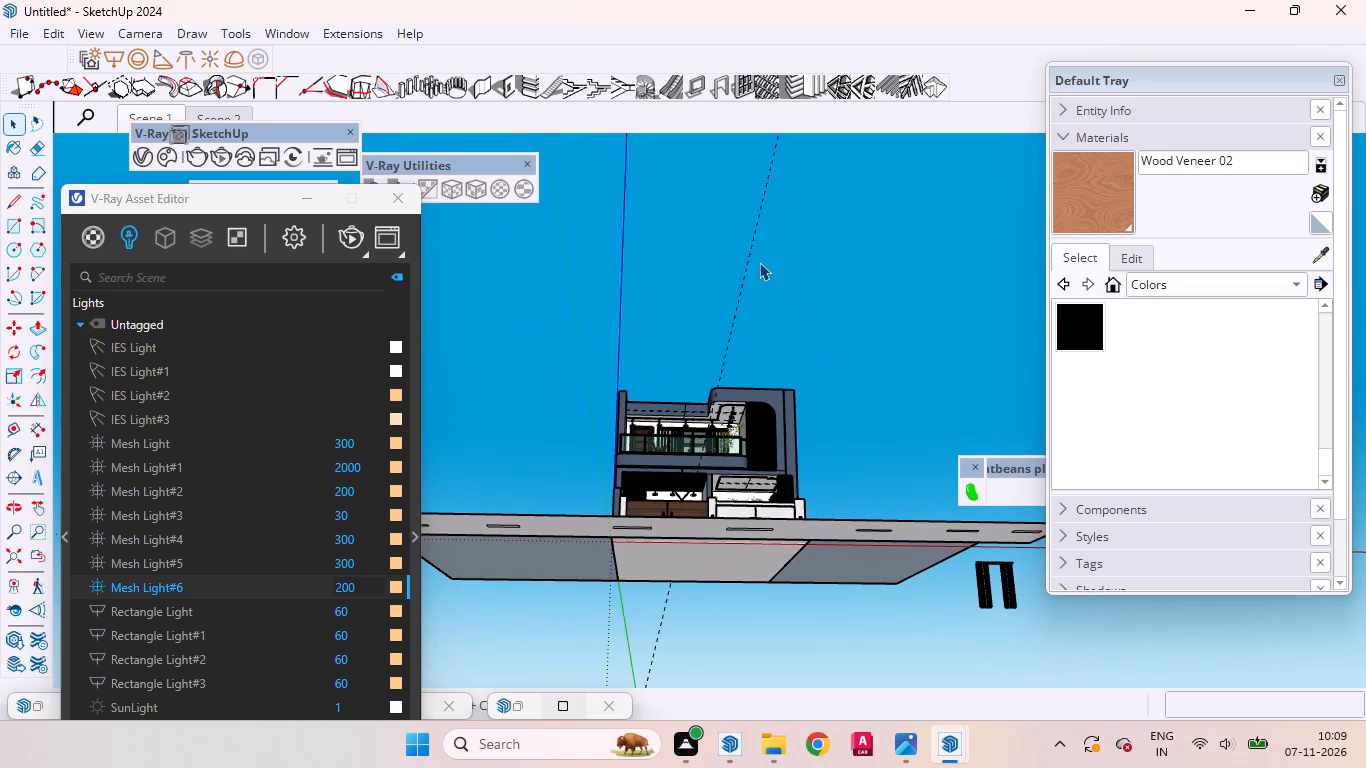
pyautogui.moveTo(759, 262); pyautogui.dragTo(644, 203)
pyautogui.press('Delete')
# Copy the upper balcony's front corner pendant light with its ceiling ring about 12'8 down to the ground-floor ceiling's rear corner.
pyautogui.scroll(11, 756, 422)
pyautogui.scroll(3, 610, 537)
pyautogui.scroll(-1, 610, 537)
pyautogui.scroll(1, 610, 537)
pyautogui.scroll(-4, 706, 522)
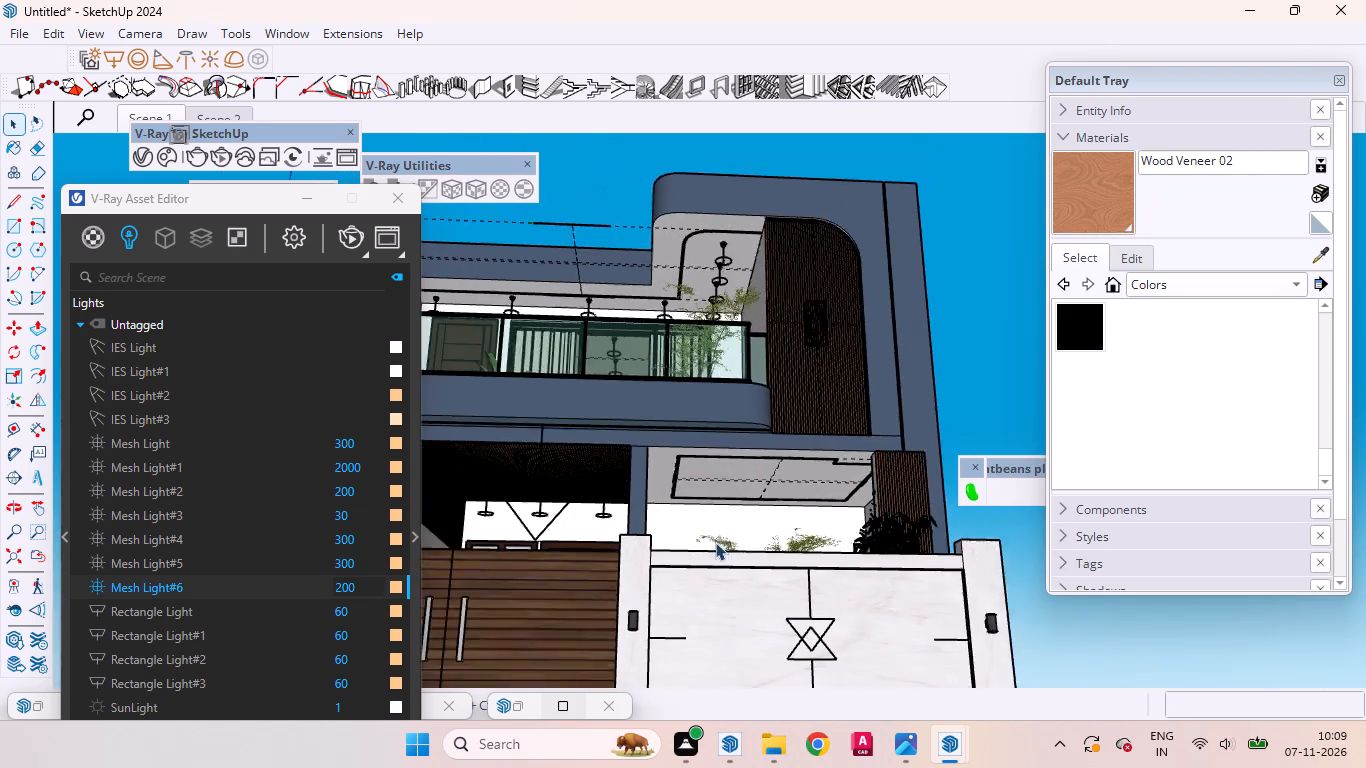
pyautogui.scroll(19, 702, 215)
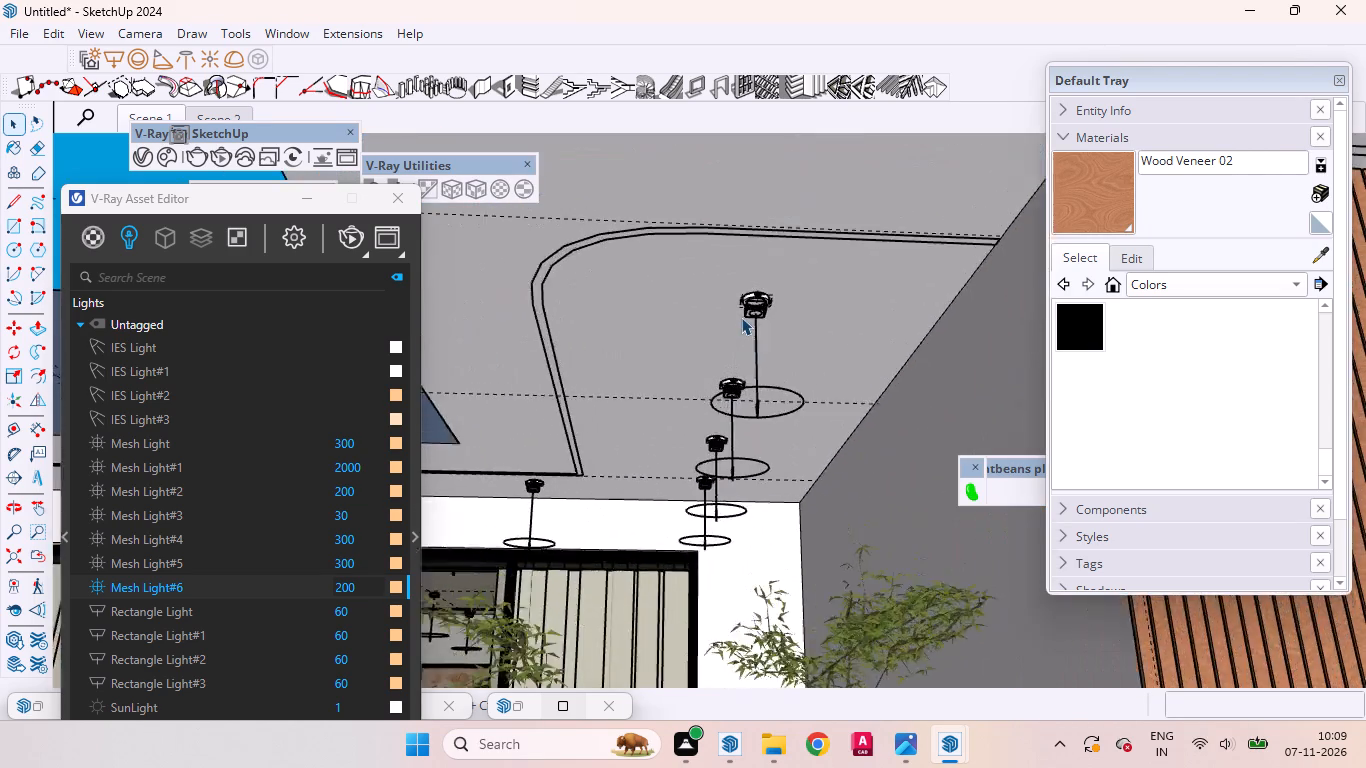
pyautogui.scroll(5, 741, 317)
pyautogui.scroll(-4, 750, 302)
pyautogui.scroll(9, 751, 301)
pyautogui.keyDown('ctrl'); pyautogui.click(761, 270); pyautogui.keyUp('ctrl')
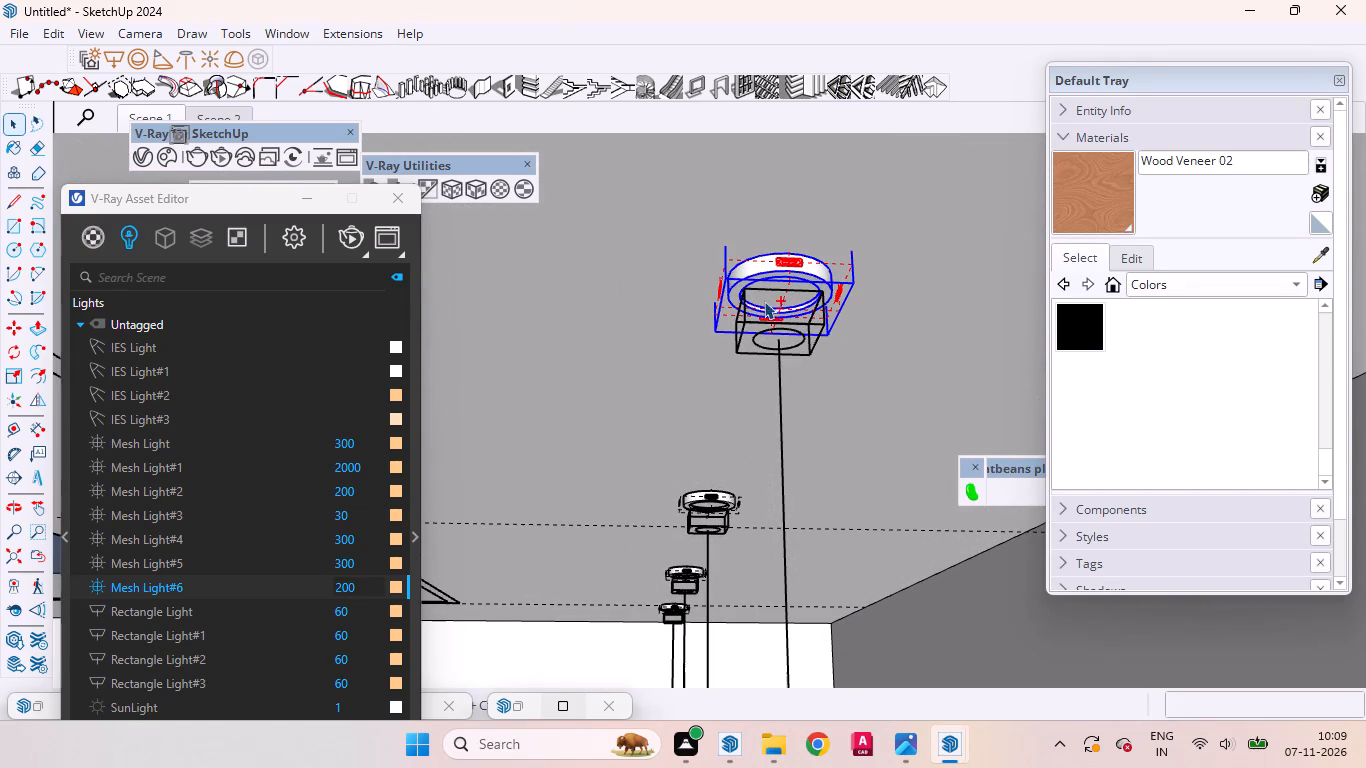
pyautogui.keyDown('ctrl'); pyautogui.click(767, 325); pyautogui.keyUp('ctrl')
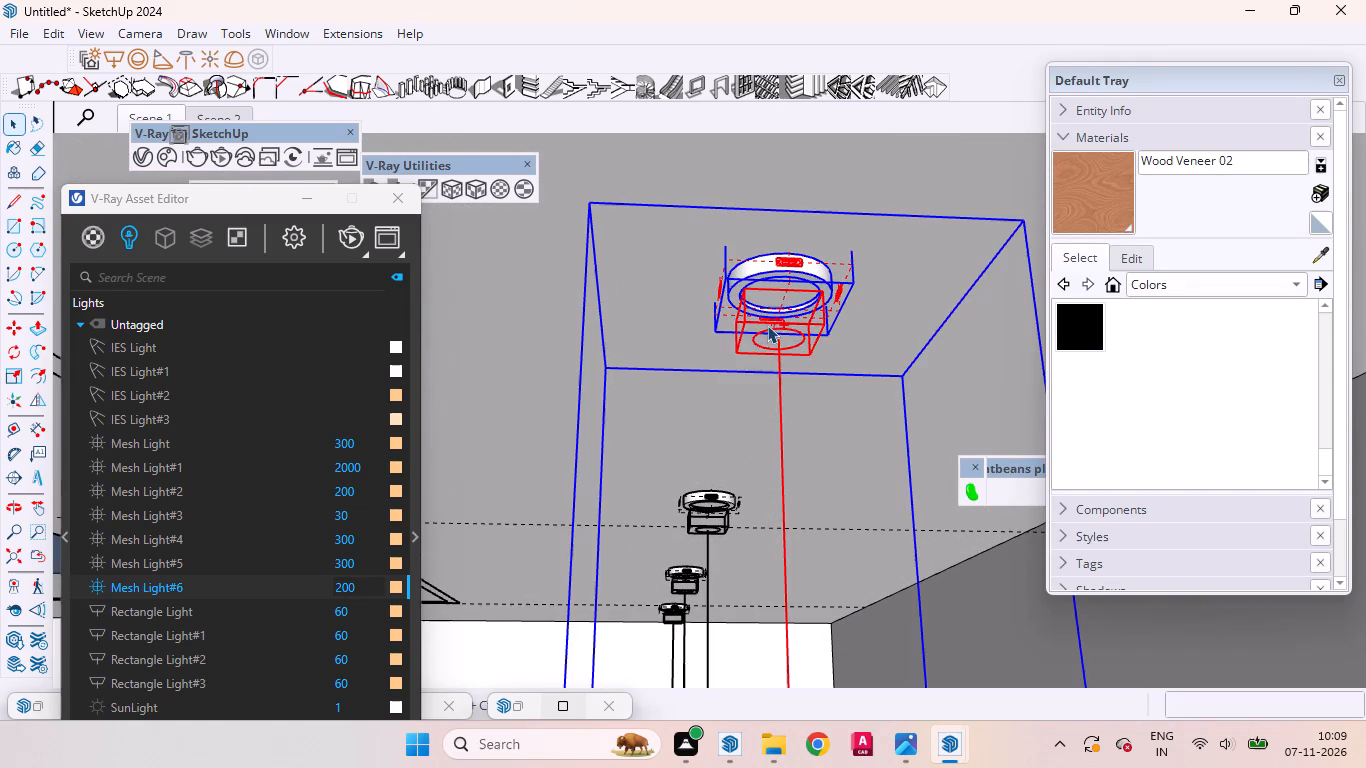
pyautogui.keyDown('ctrl'); pyautogui.scroll(-19, 738, 341); pyautogui.keyUp('ctrl')
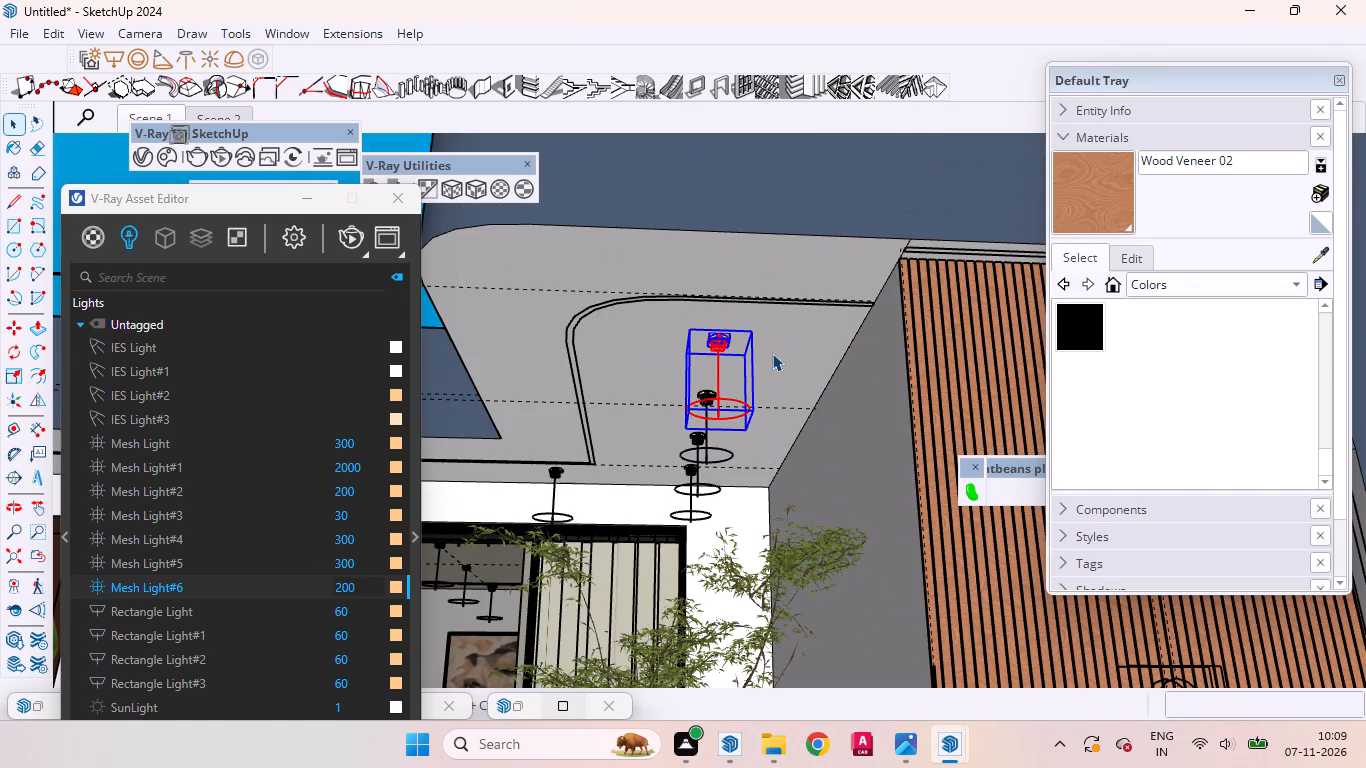
pyautogui.press('m')
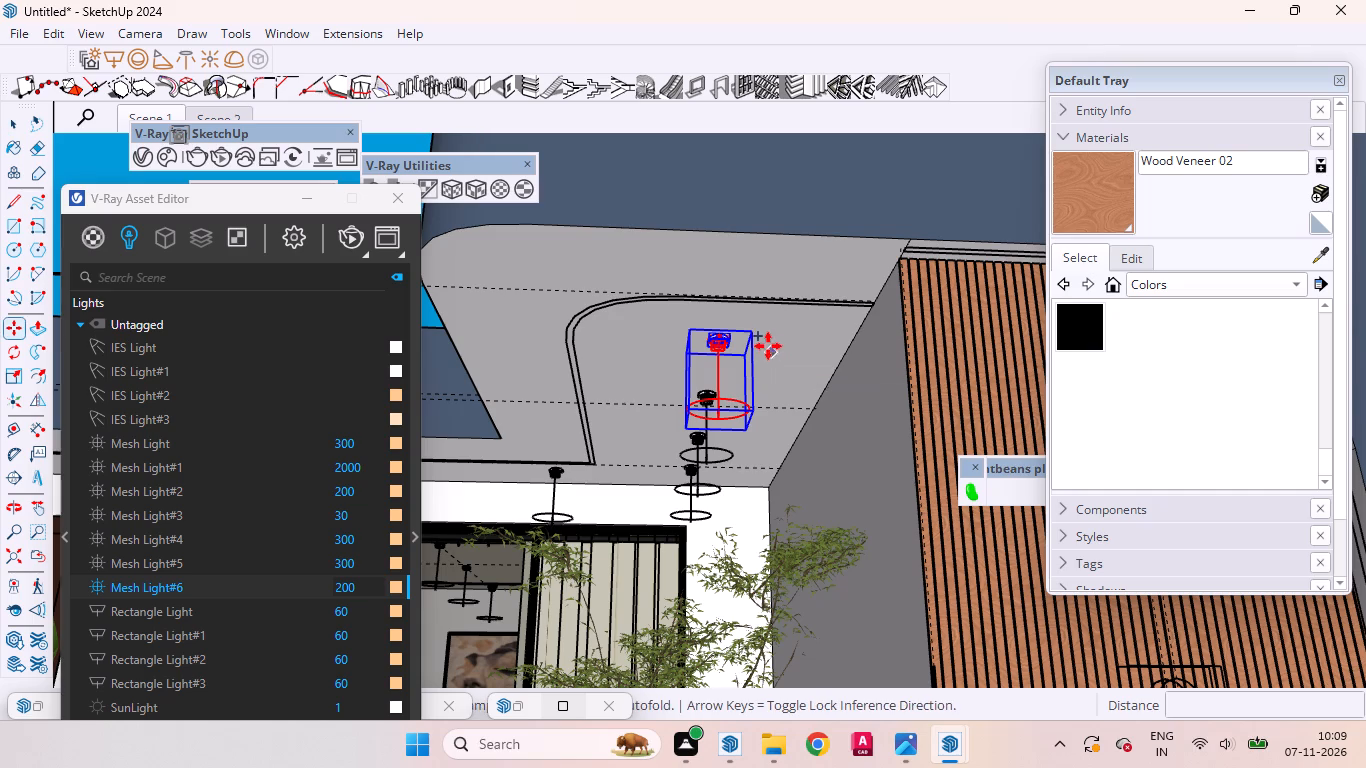
pyautogui.scroll(8, 765, 342)
pyautogui.click(740, 319)
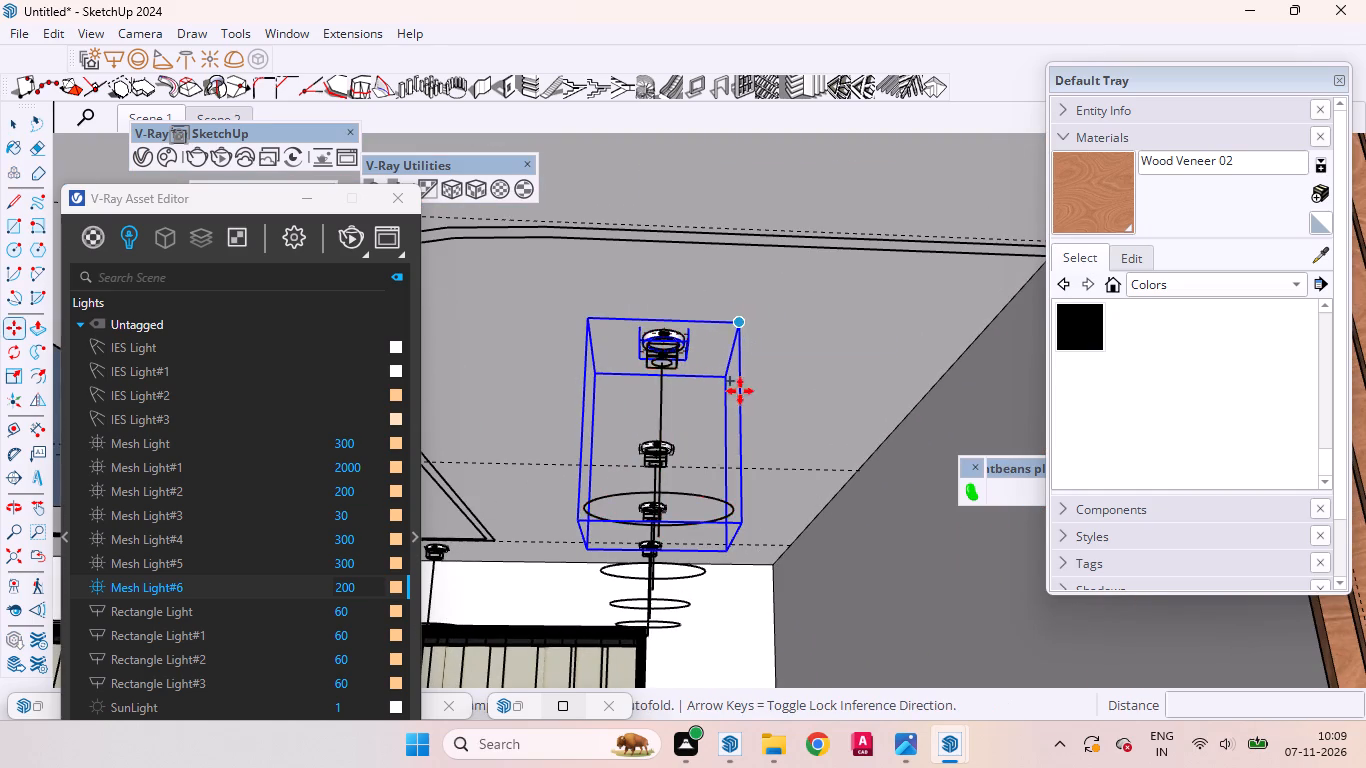
pyautogui.scroll(-9, 731, 444)
pyautogui.scroll(1, 732, 436)
pyautogui.scroll(-16, 732, 436)
pyautogui.scroll(1, 732, 428)
pyautogui.scroll(-2, 732, 428)
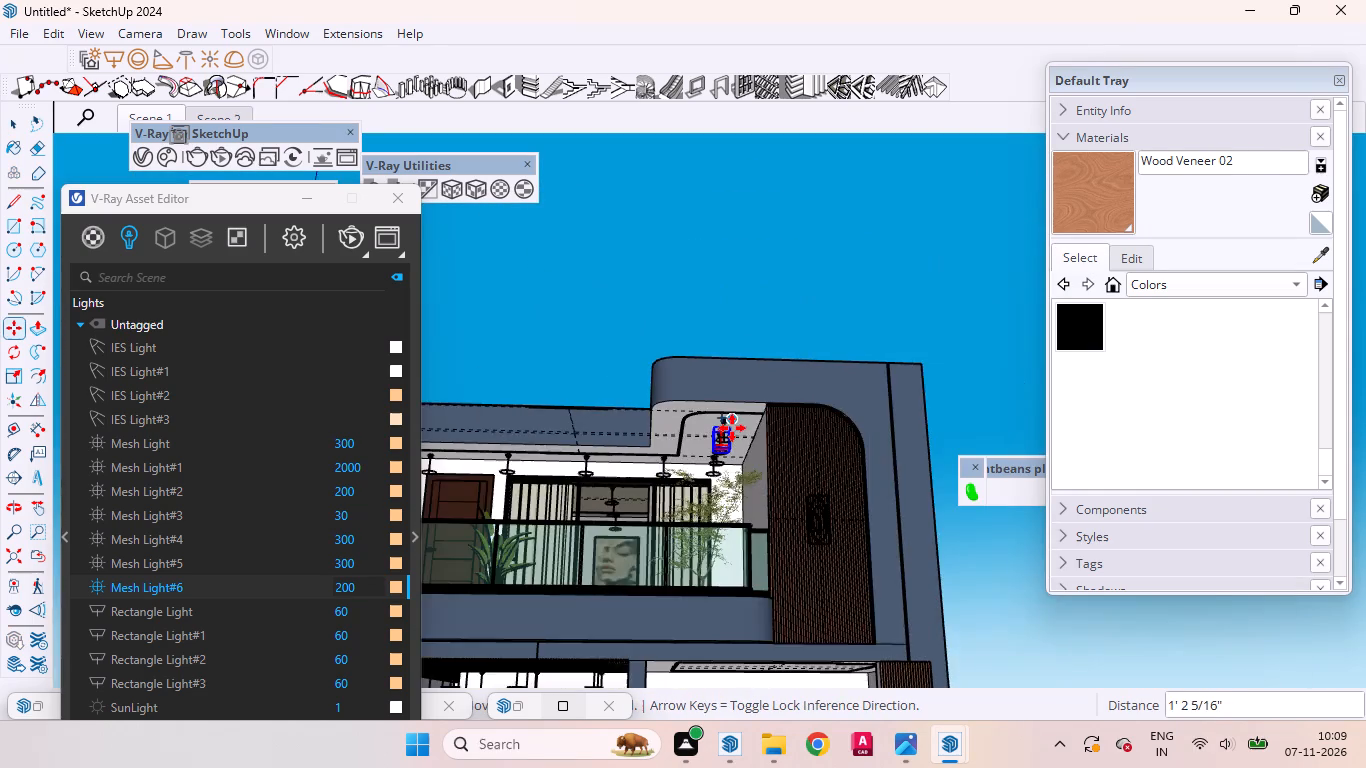
pyautogui.scroll(-4, 732, 428)
pyautogui.scroll(19, 729, 534)
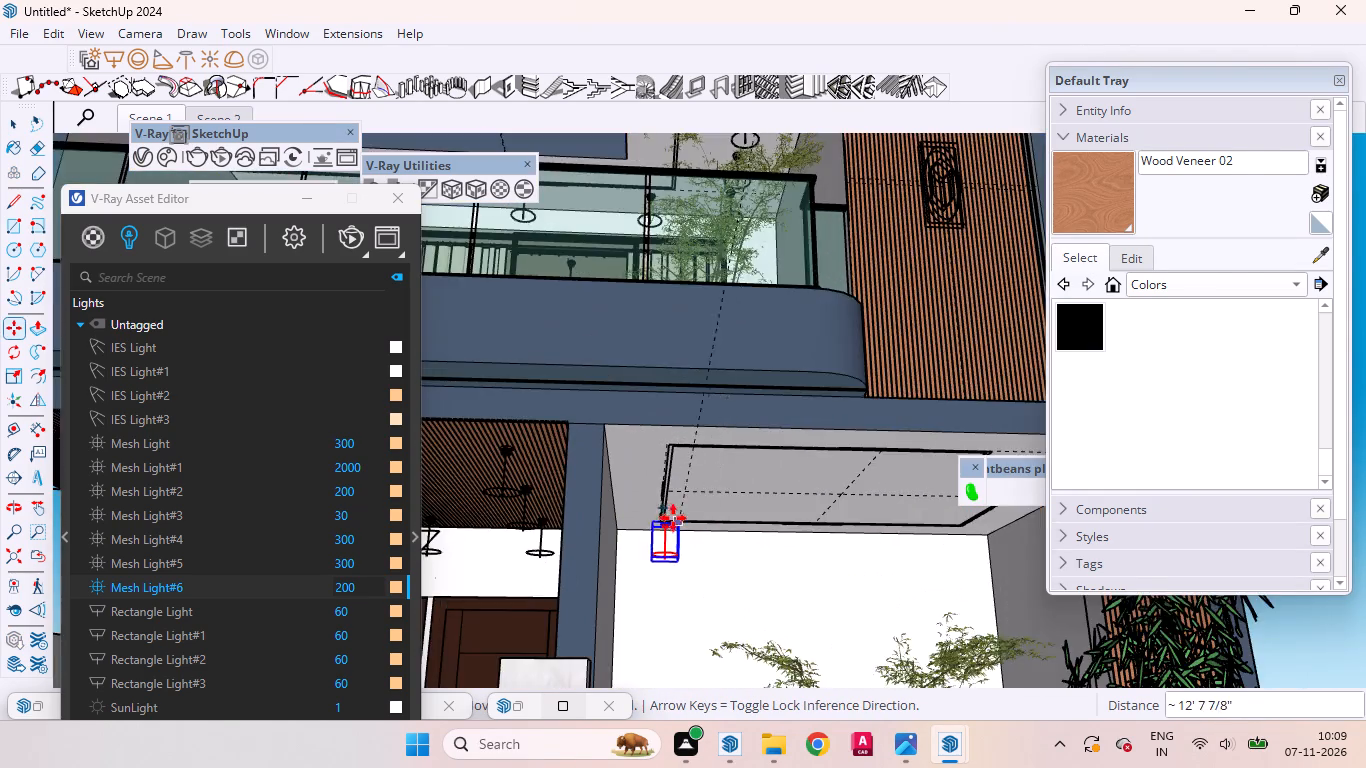
pyautogui.scroll(15, 656, 532)
pyautogui.moveTo(627, 531); pyautogui.dragTo(613, 349, button='middle')
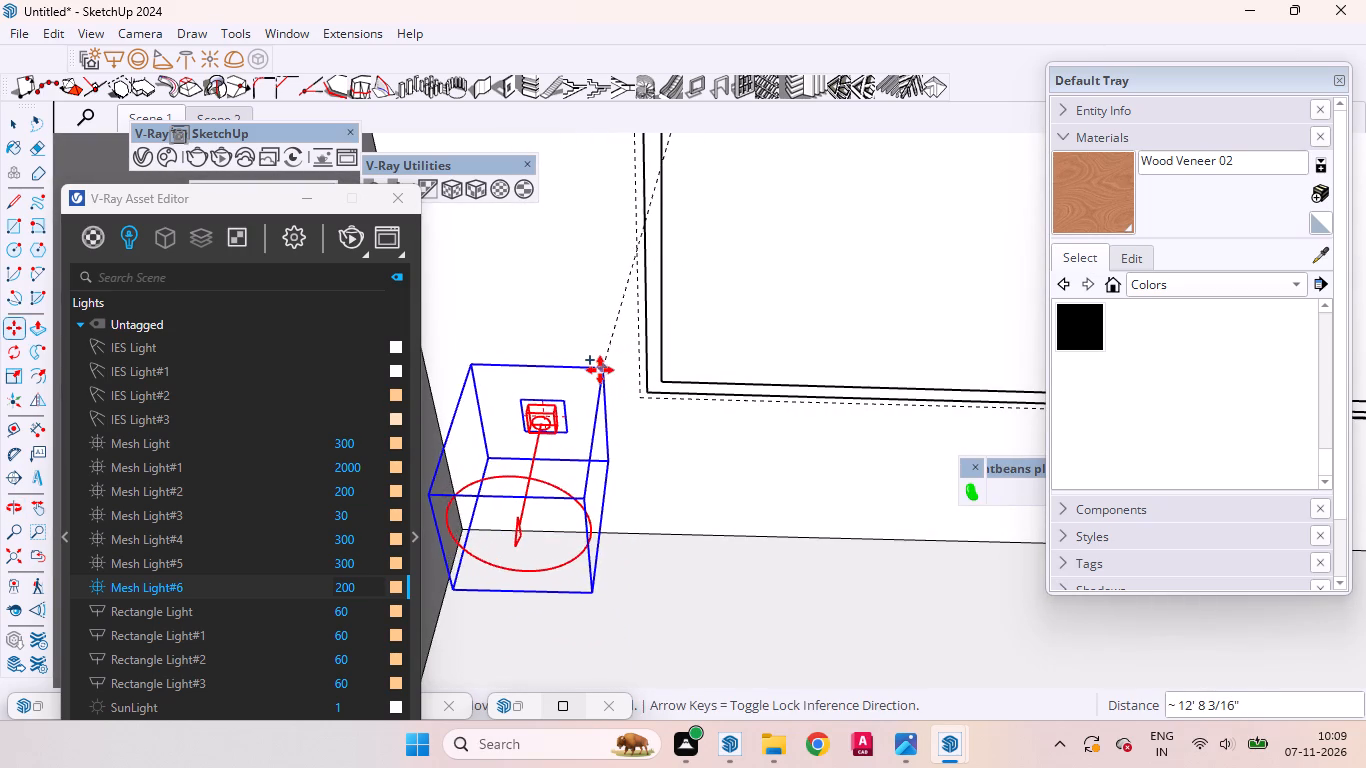
pyautogui.click(607, 371)
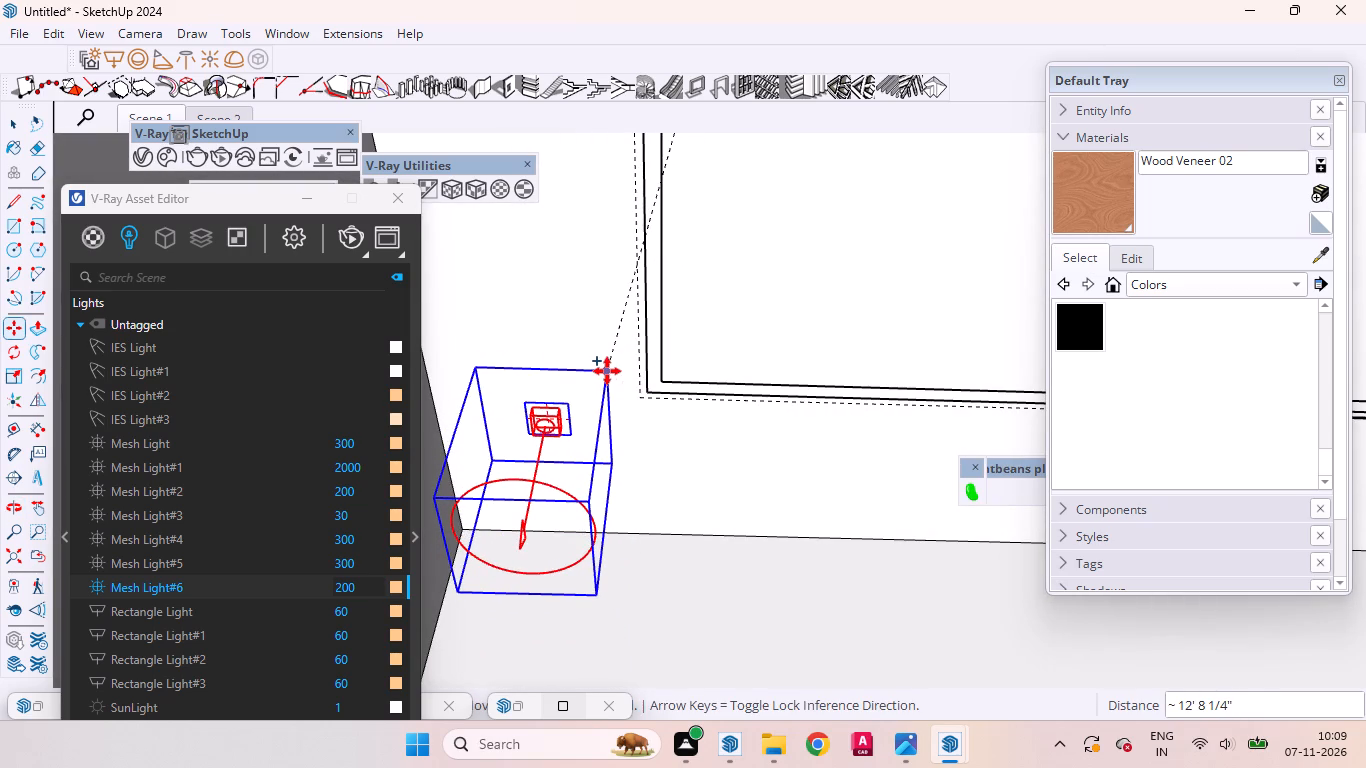
# Examine the pendant light's placement at the corner of the ground-floor ceiling and its position relative to the strip light border.
pyautogui.scroll(-1, 667, 494)
pyautogui.scroll(1, 667, 494)
pyautogui.scroll(-5, 667, 494)
pyautogui.moveTo(640, 543); pyautogui.dragTo(418, 622, button='middle')
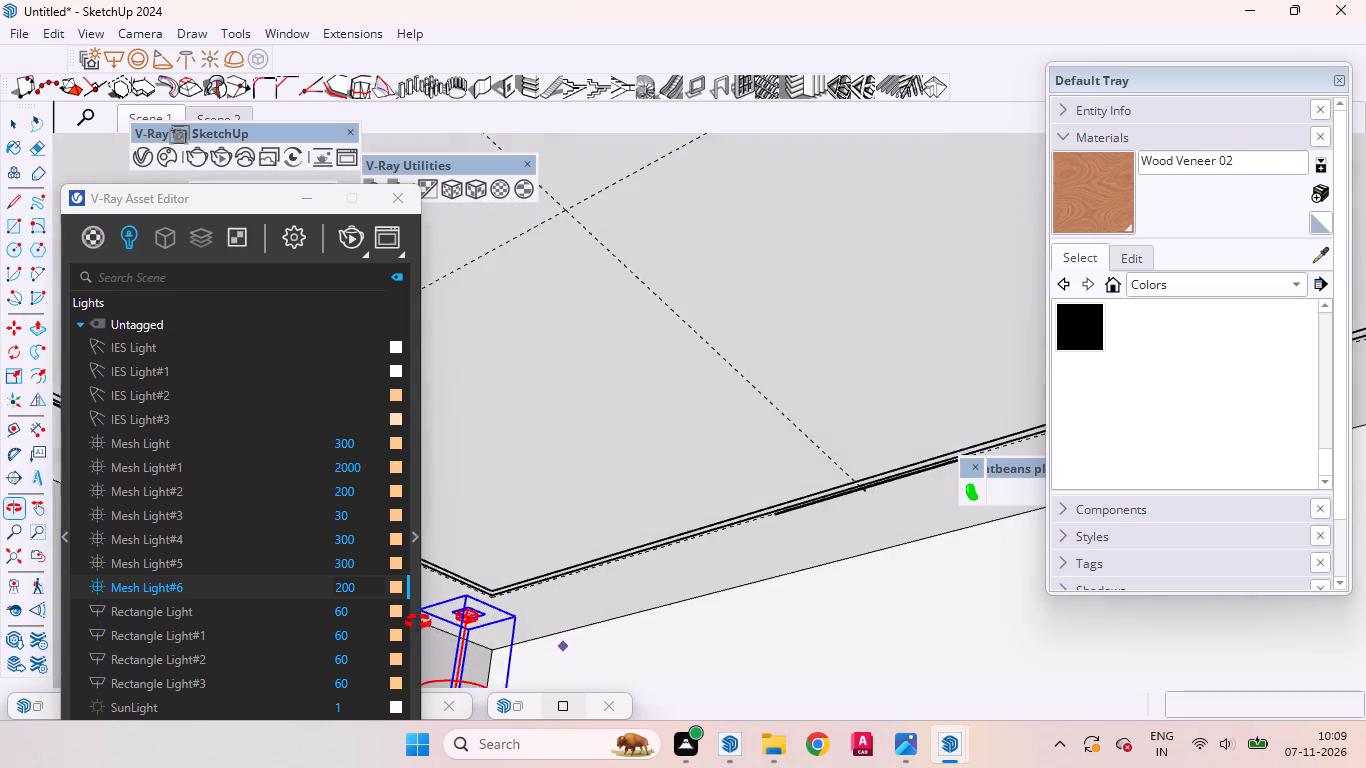
pyautogui.moveTo(418, 622); pyautogui.dragTo(418, 626, button='middle')
pyautogui.scroll(-3, 652, 473)
pyautogui.scroll(1, 702, 446)
pyautogui.scroll(-7, 704, 445)
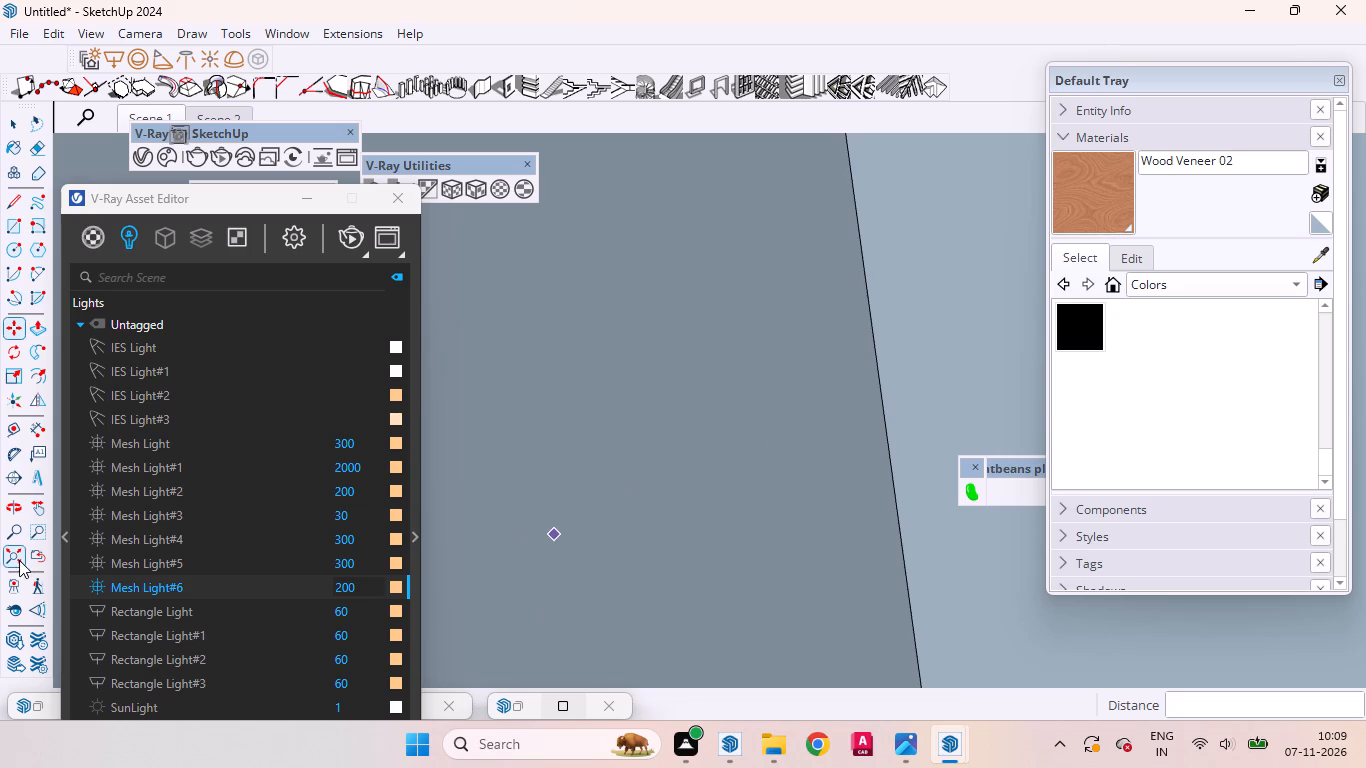
pyautogui.click(34, 553)
pyautogui.scroll(-3, 824, 476)
pyautogui.moveTo(499, 534); pyautogui.dragTo(831, 520, button='middle')
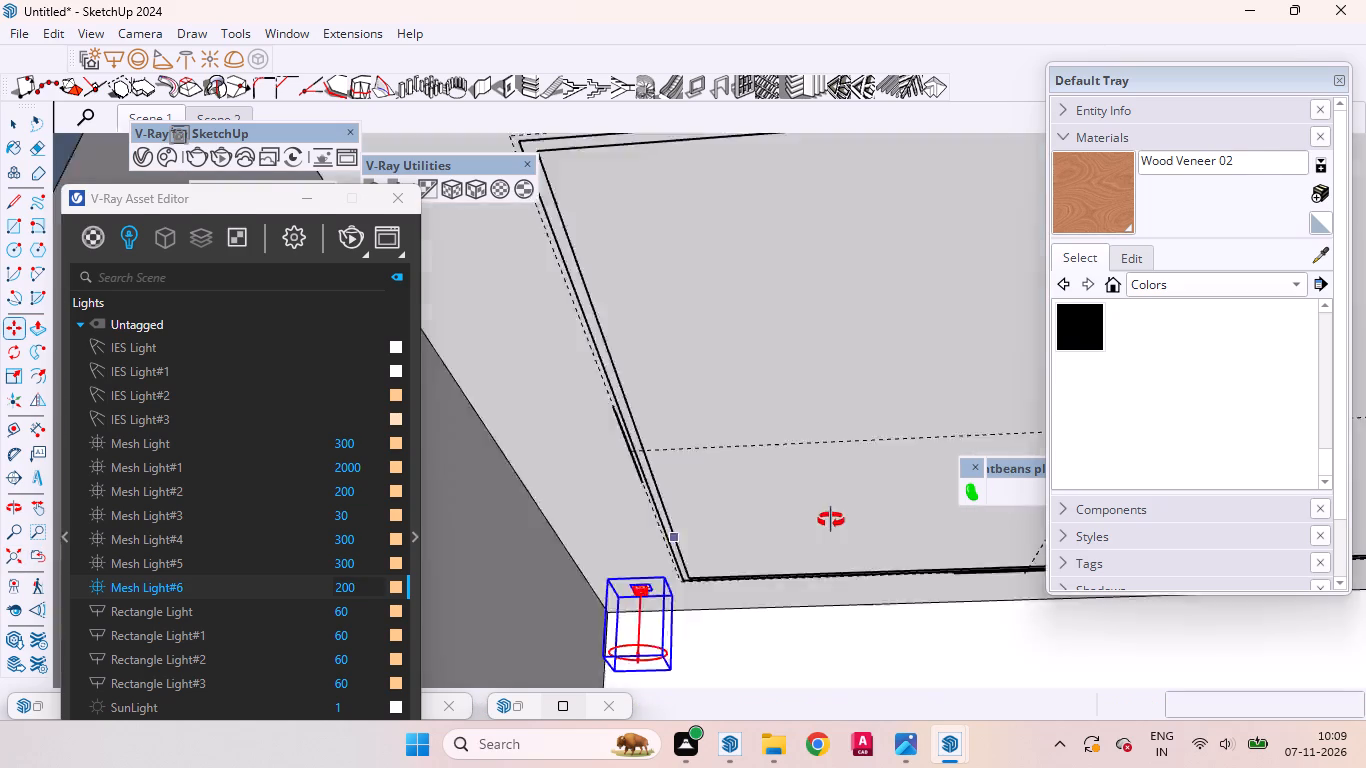
pyautogui.moveTo(831, 520); pyautogui.dragTo(832, 520, button='middle')
pyautogui.scroll(-5, 819, 513)
pyautogui.scroll(2, 783, 474)
pyautogui.scroll(-18, 782, 474)
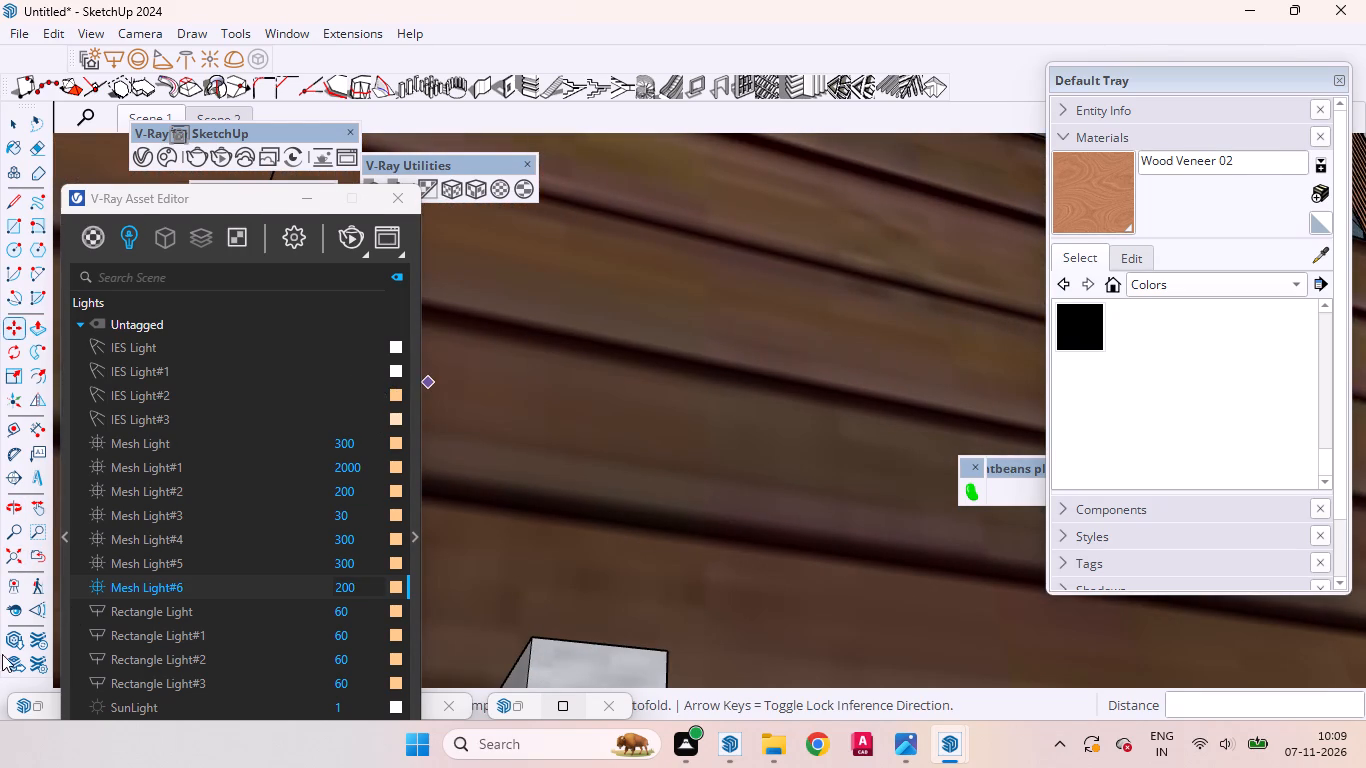
pyautogui.scroll(-20, 352, 442)
pyautogui.scroll(-1, 352, 442)
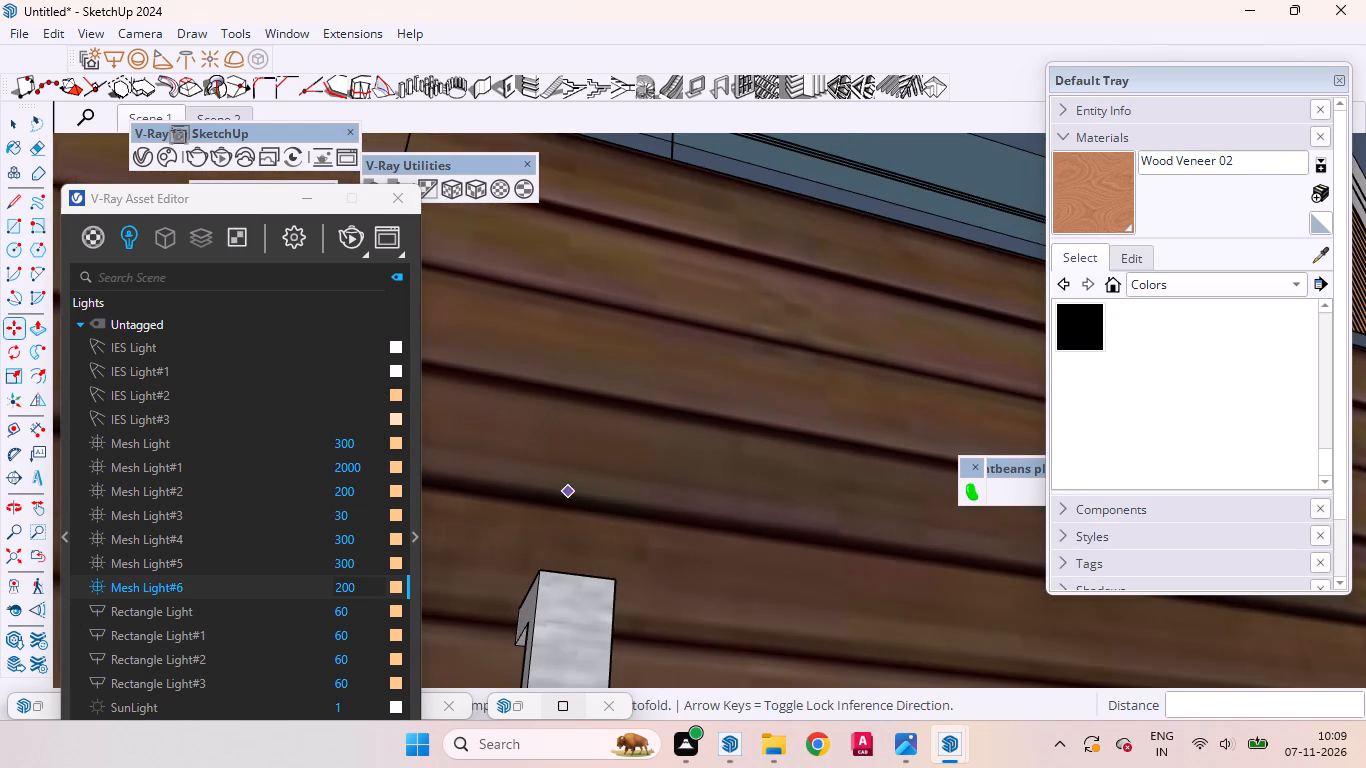
pyautogui.scroll(-9, 455, 465)
pyautogui.scroll(1, 405, 398)
pyautogui.scroll(-14, 402, 398)
pyautogui.press('space')
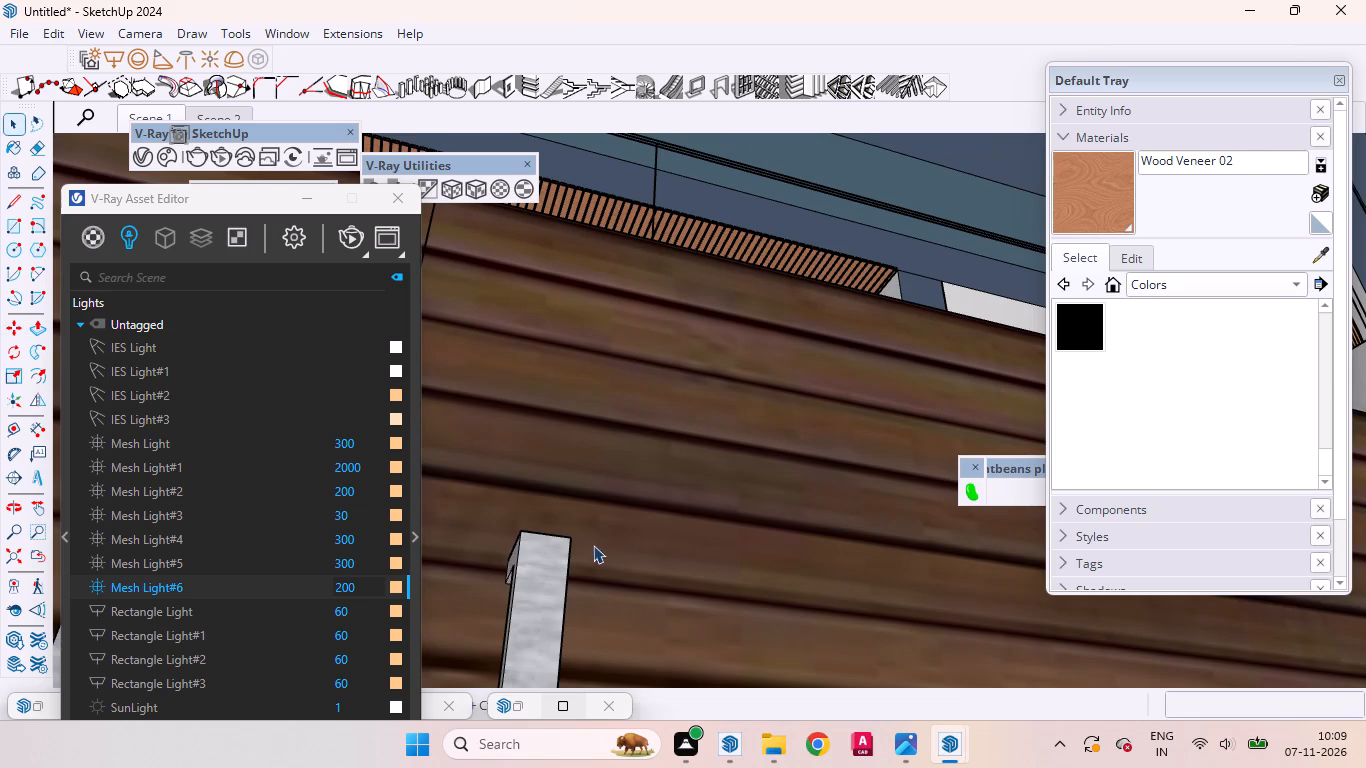
pyautogui.scroll(-20, 593, 545)
pyautogui.scroll(-6, 593, 545)
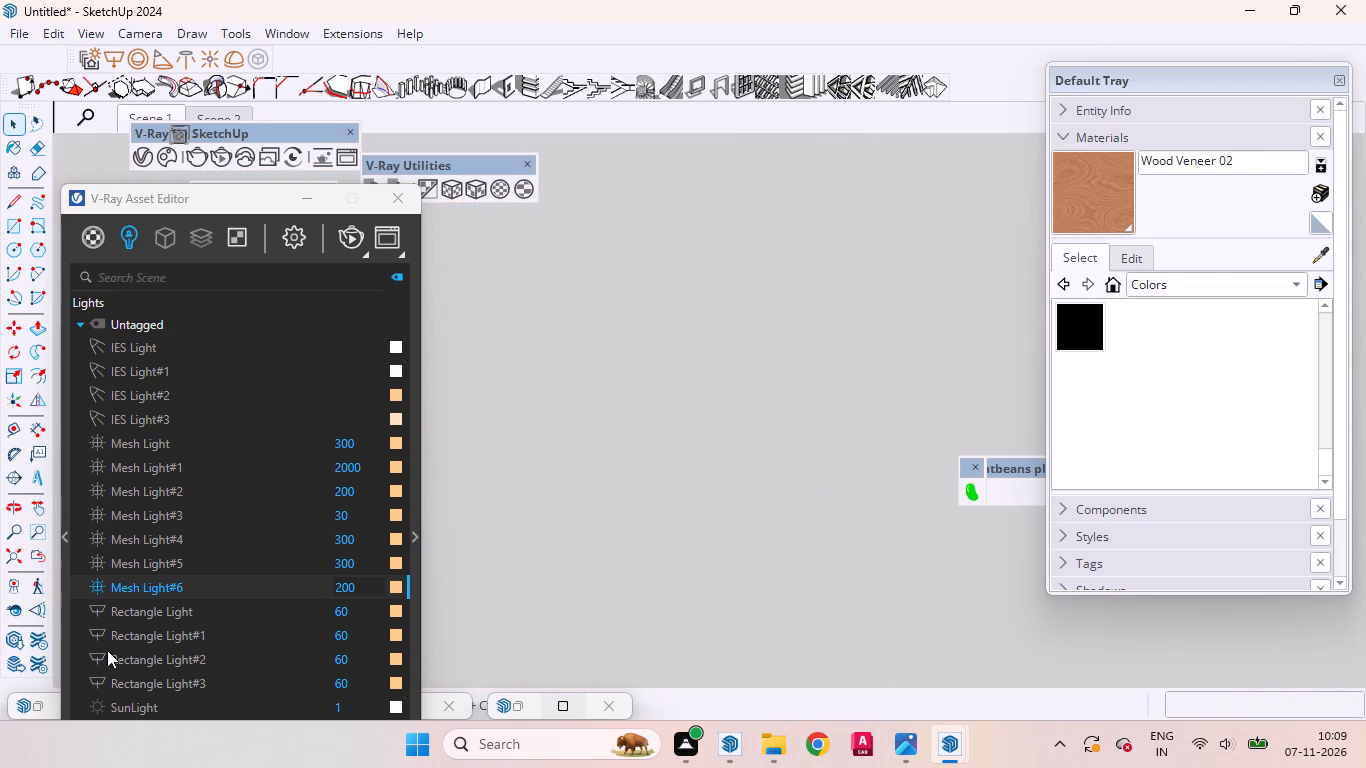
pyautogui.click(29, 556)
pyautogui.moveTo(872, 338); pyautogui.dragTo(869, 358, button='middle')
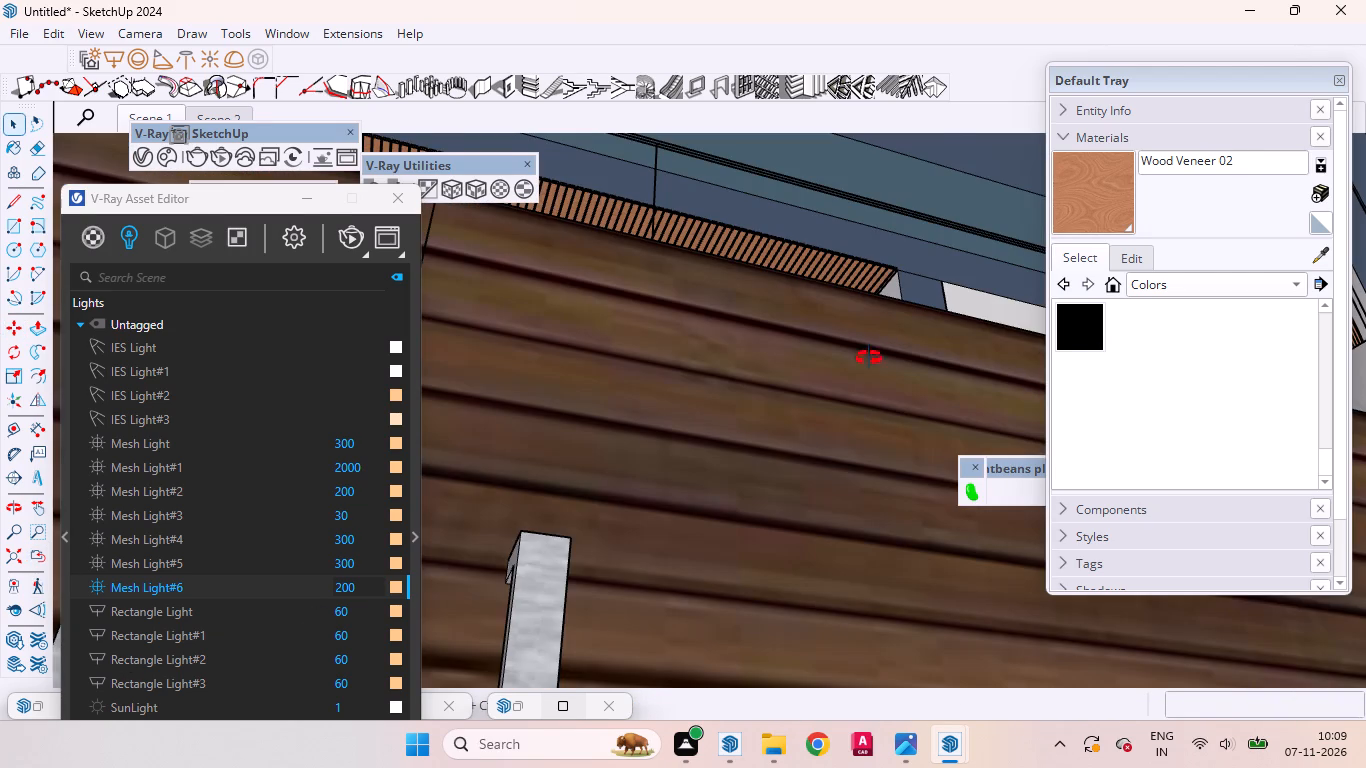
pyautogui.moveTo(869, 358); pyautogui.dragTo(799, 654, button='middle')
pyautogui.scroll(-16, 678, 513)
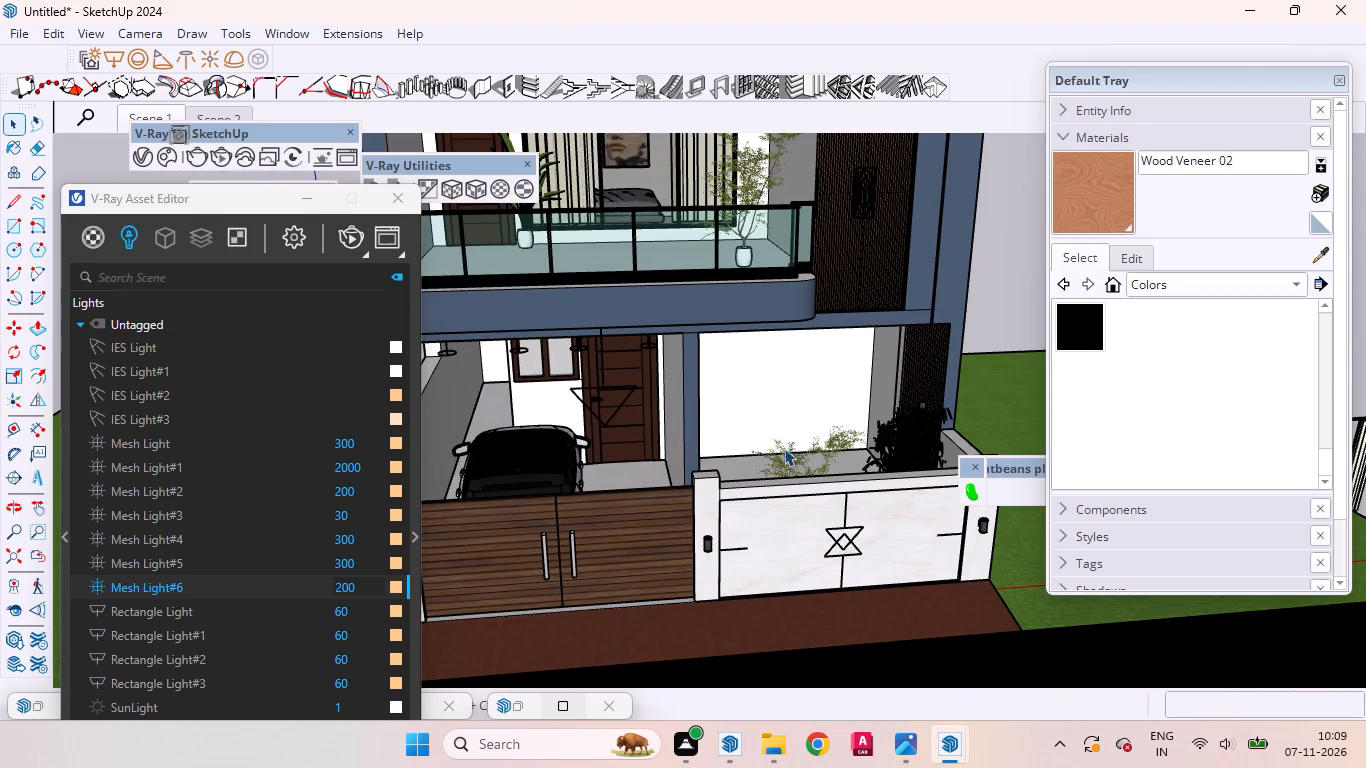
pyautogui.scroll(1, 756, 393)
pyautogui.moveTo(786, 370); pyautogui.dragTo(656, 243, button='middle')
pyautogui.scroll(11, 688, 235)
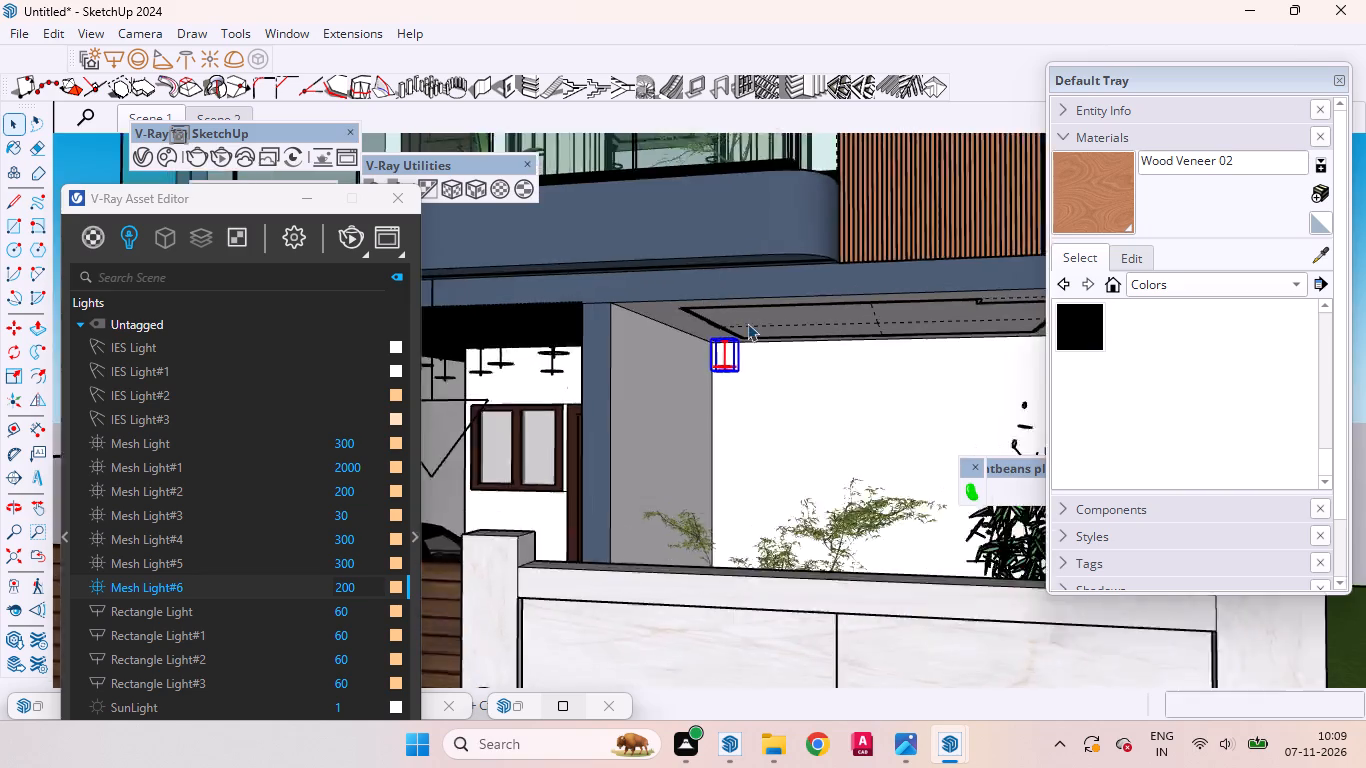
pyautogui.scroll(6, 747, 323)
pyautogui.scroll(-2, 749, 335)
pyautogui.scroll(1, 749, 335)
pyautogui.moveTo(743, 381); pyautogui.dragTo(751, 330, button='middle')
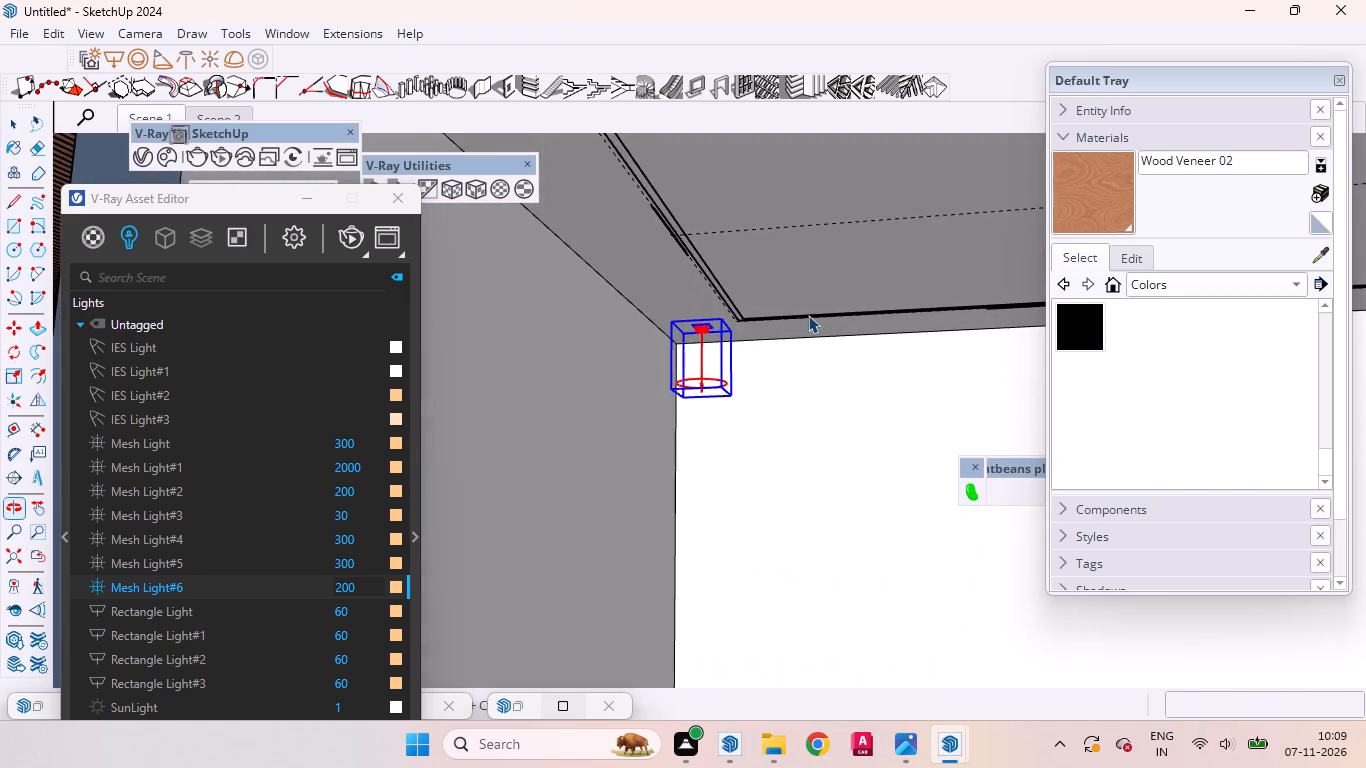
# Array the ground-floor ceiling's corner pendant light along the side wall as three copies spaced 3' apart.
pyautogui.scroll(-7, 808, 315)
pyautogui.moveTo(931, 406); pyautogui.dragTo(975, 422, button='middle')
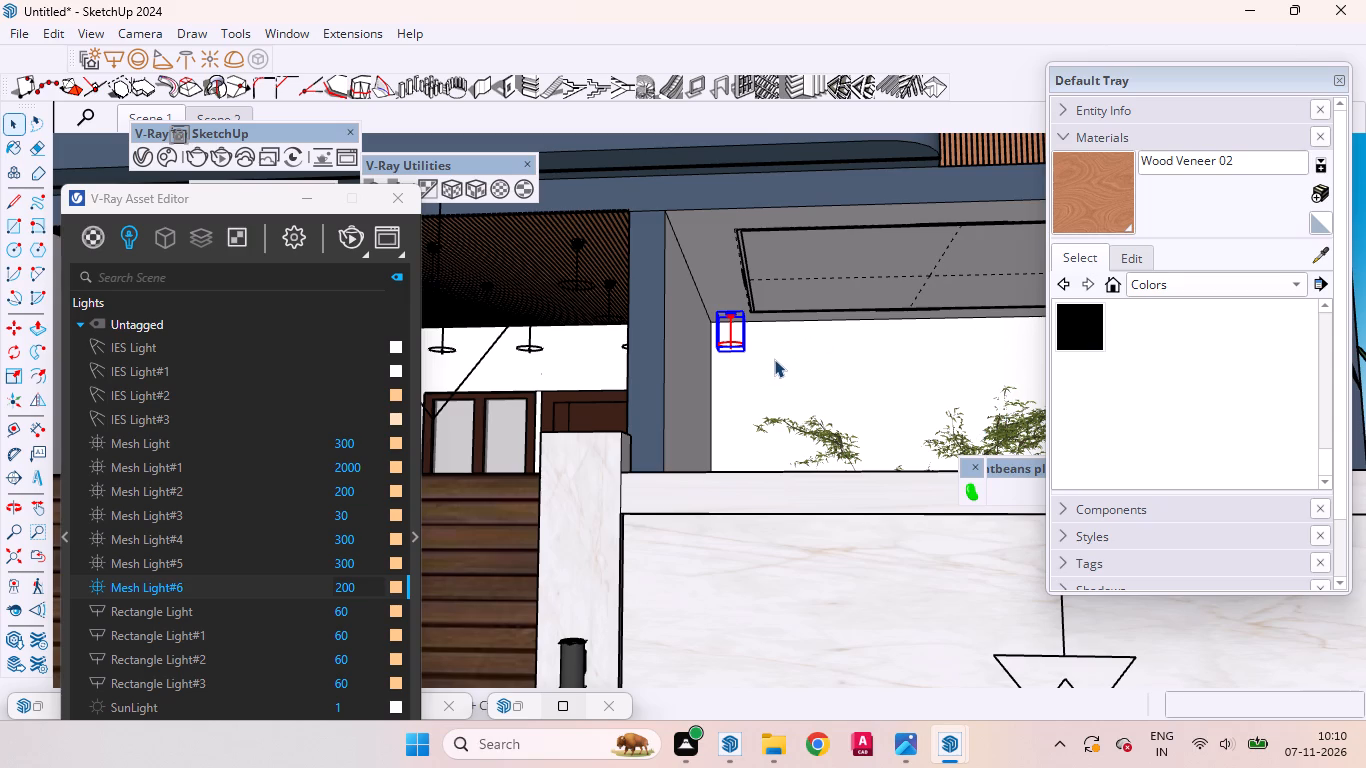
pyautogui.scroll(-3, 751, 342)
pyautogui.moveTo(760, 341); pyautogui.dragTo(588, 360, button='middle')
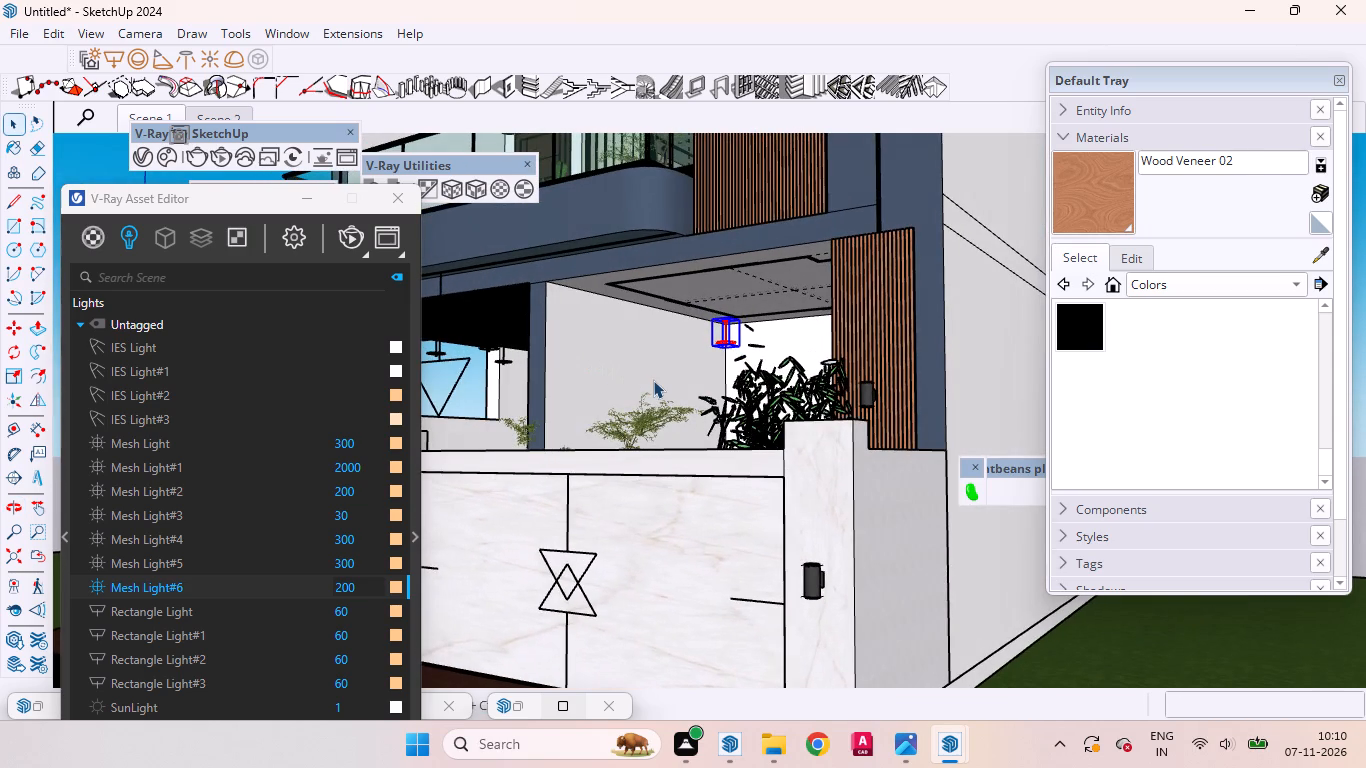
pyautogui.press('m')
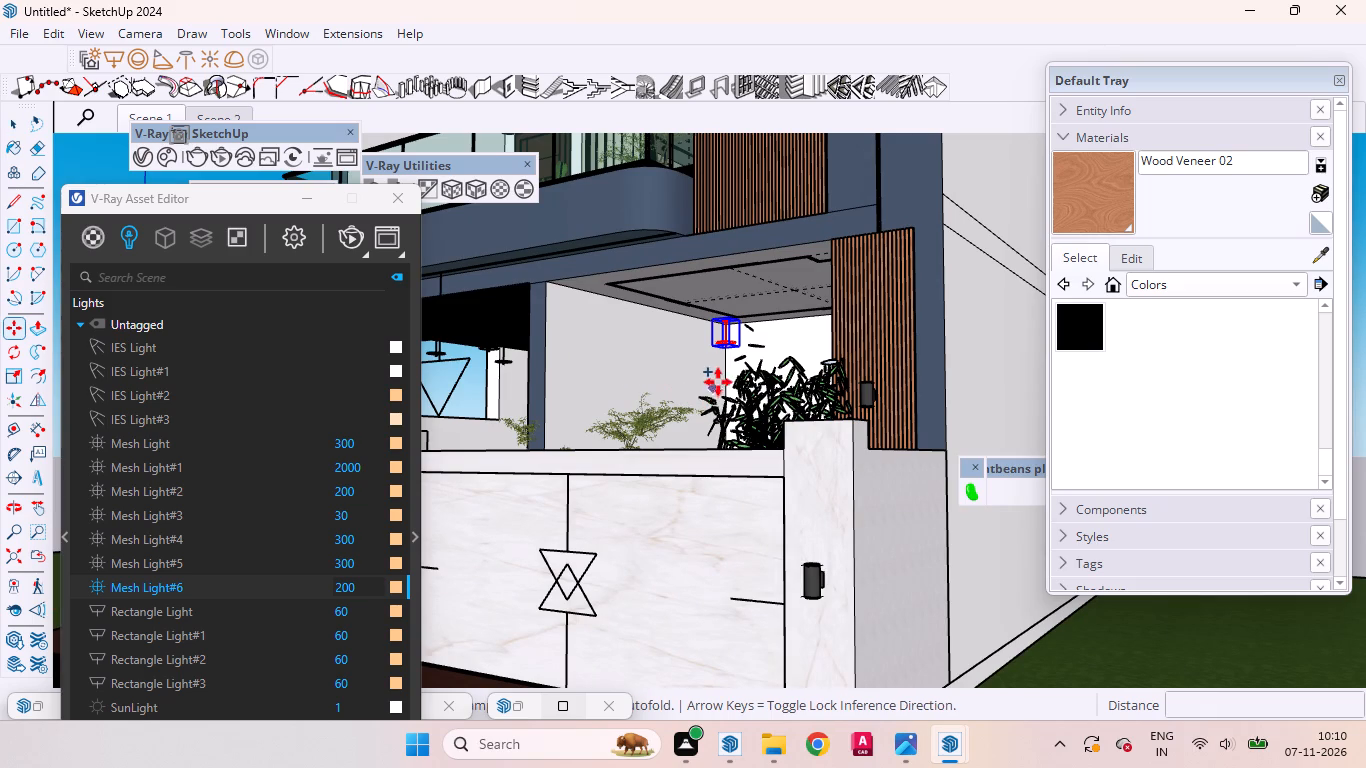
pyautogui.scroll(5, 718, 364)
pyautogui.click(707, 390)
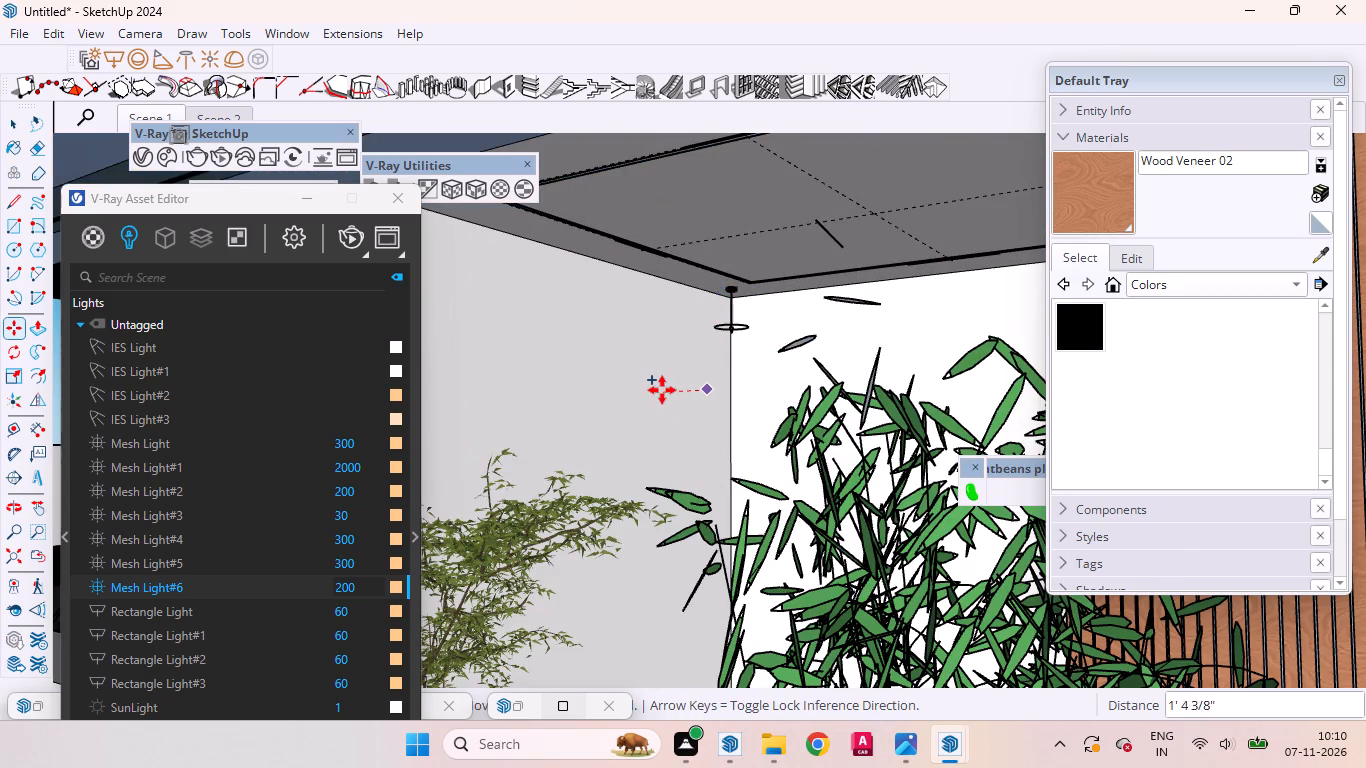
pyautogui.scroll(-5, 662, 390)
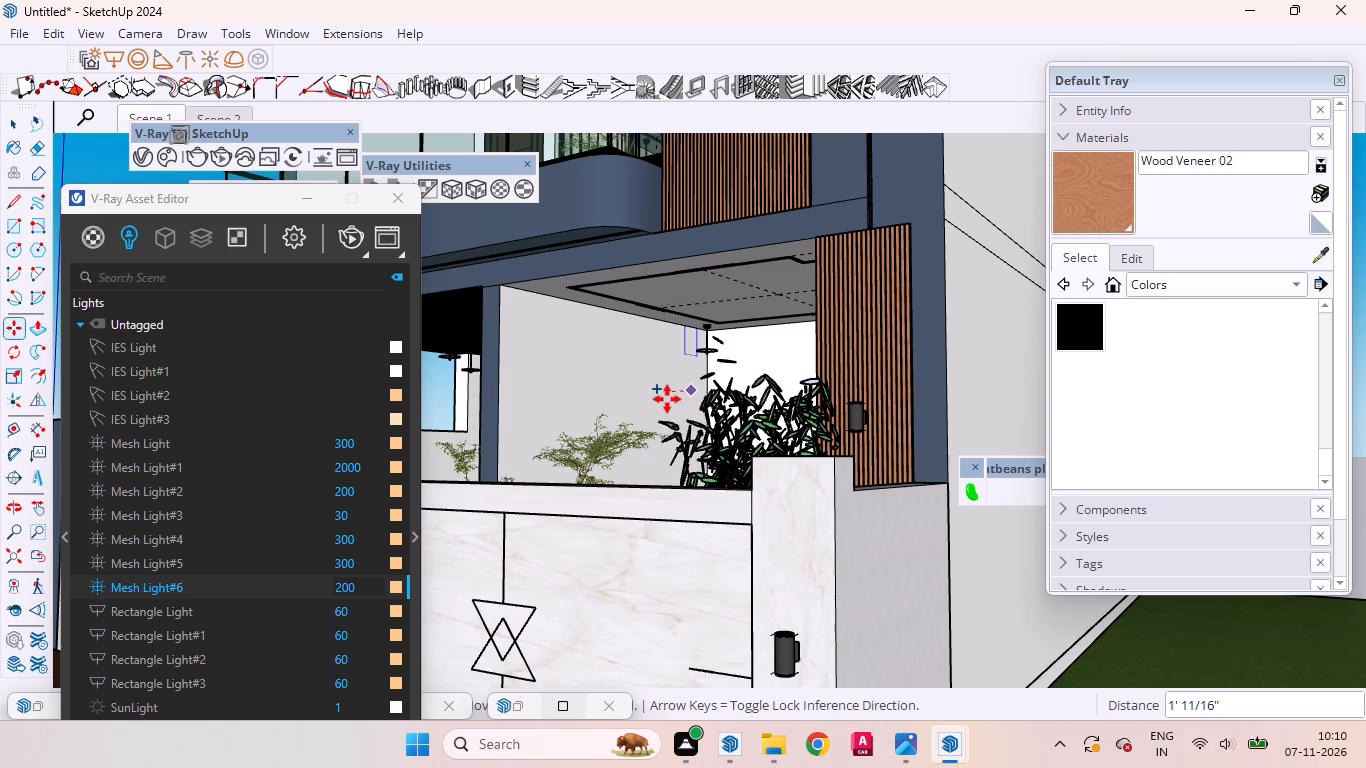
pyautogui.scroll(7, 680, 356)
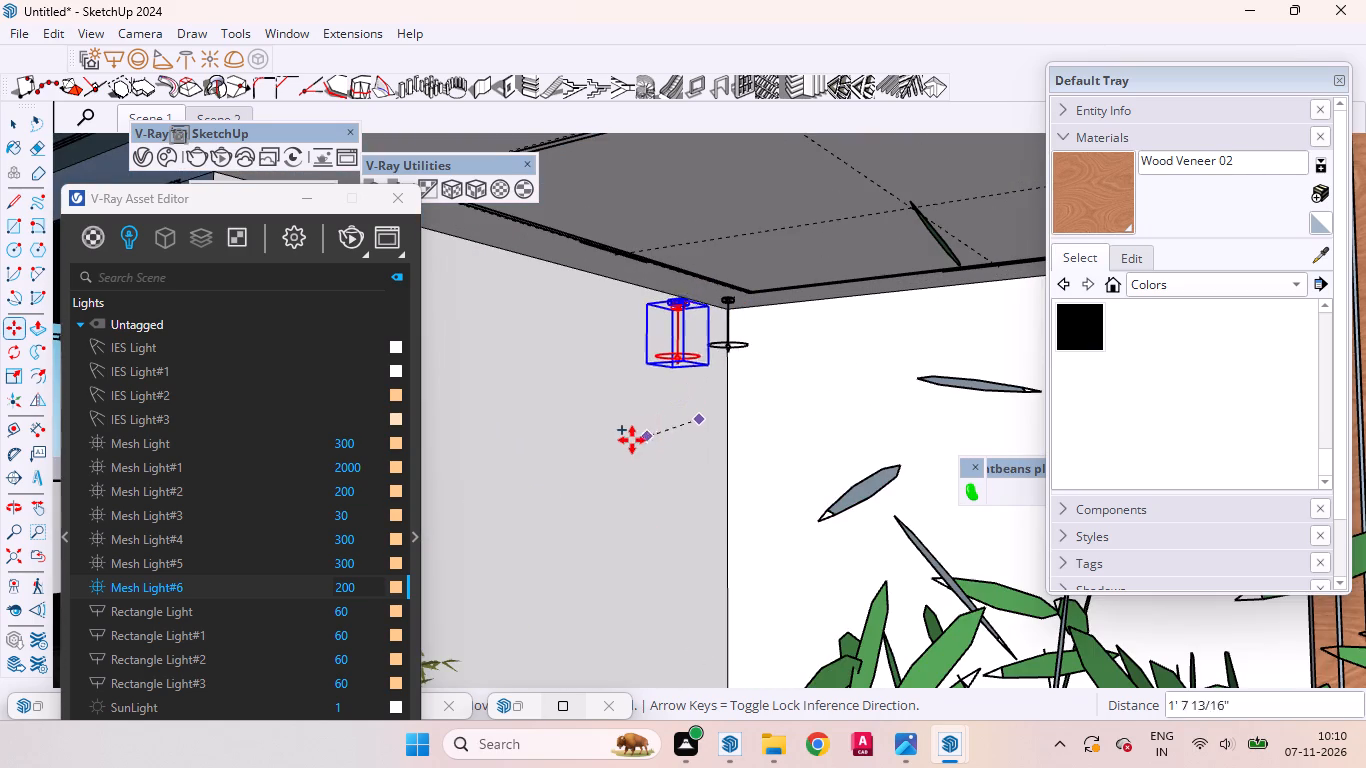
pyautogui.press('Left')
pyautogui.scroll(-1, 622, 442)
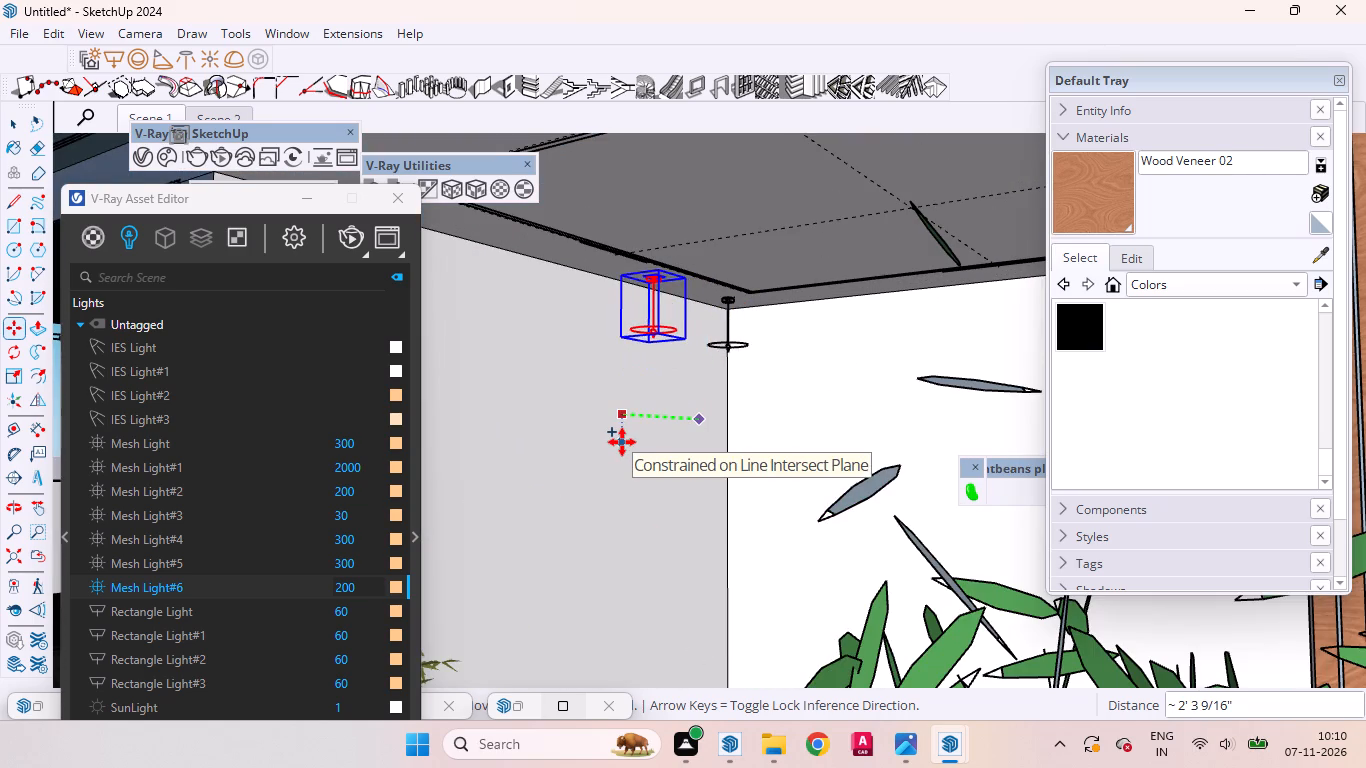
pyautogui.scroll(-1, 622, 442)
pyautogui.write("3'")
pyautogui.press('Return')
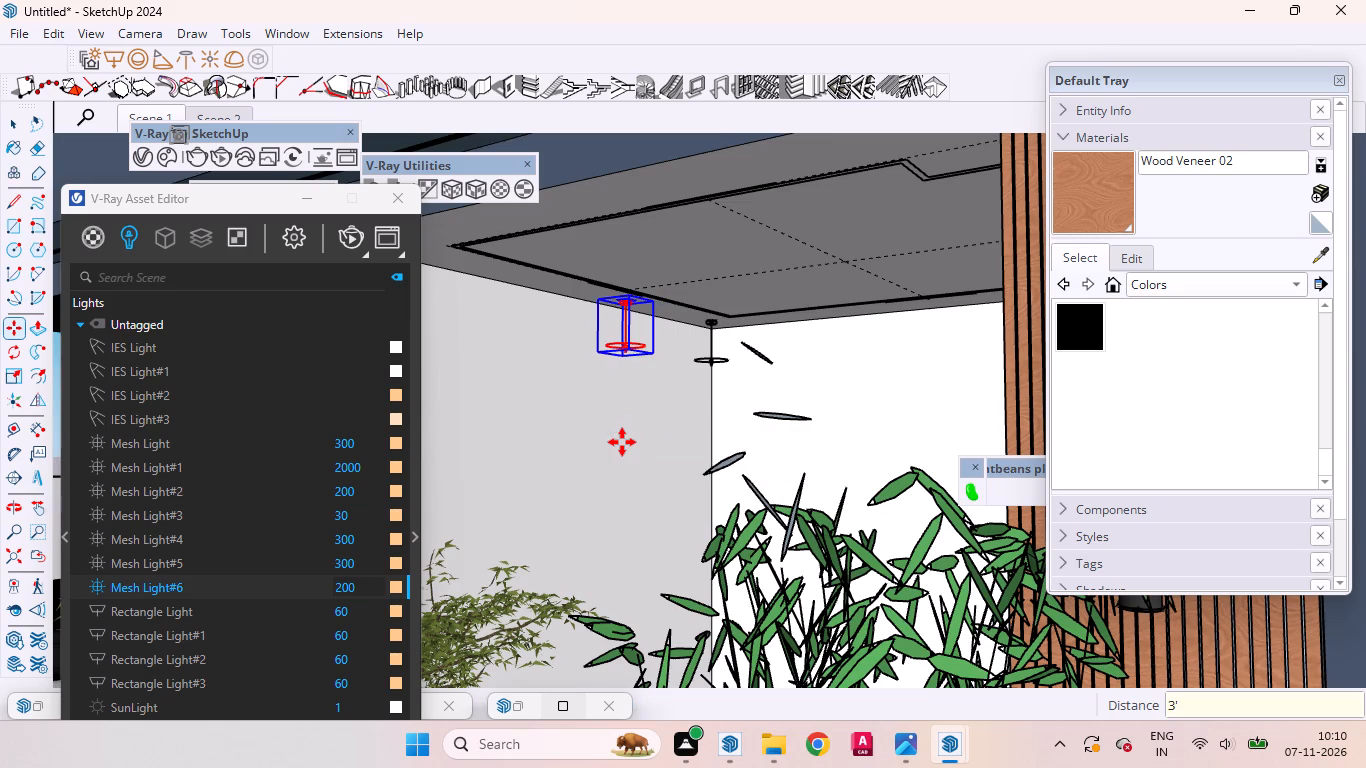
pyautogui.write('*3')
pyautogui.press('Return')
# Examine the row of pendant lights along the ground-floor side wall and how their tops meet the ceiling.
pyautogui.scroll(-2, 636, 431)
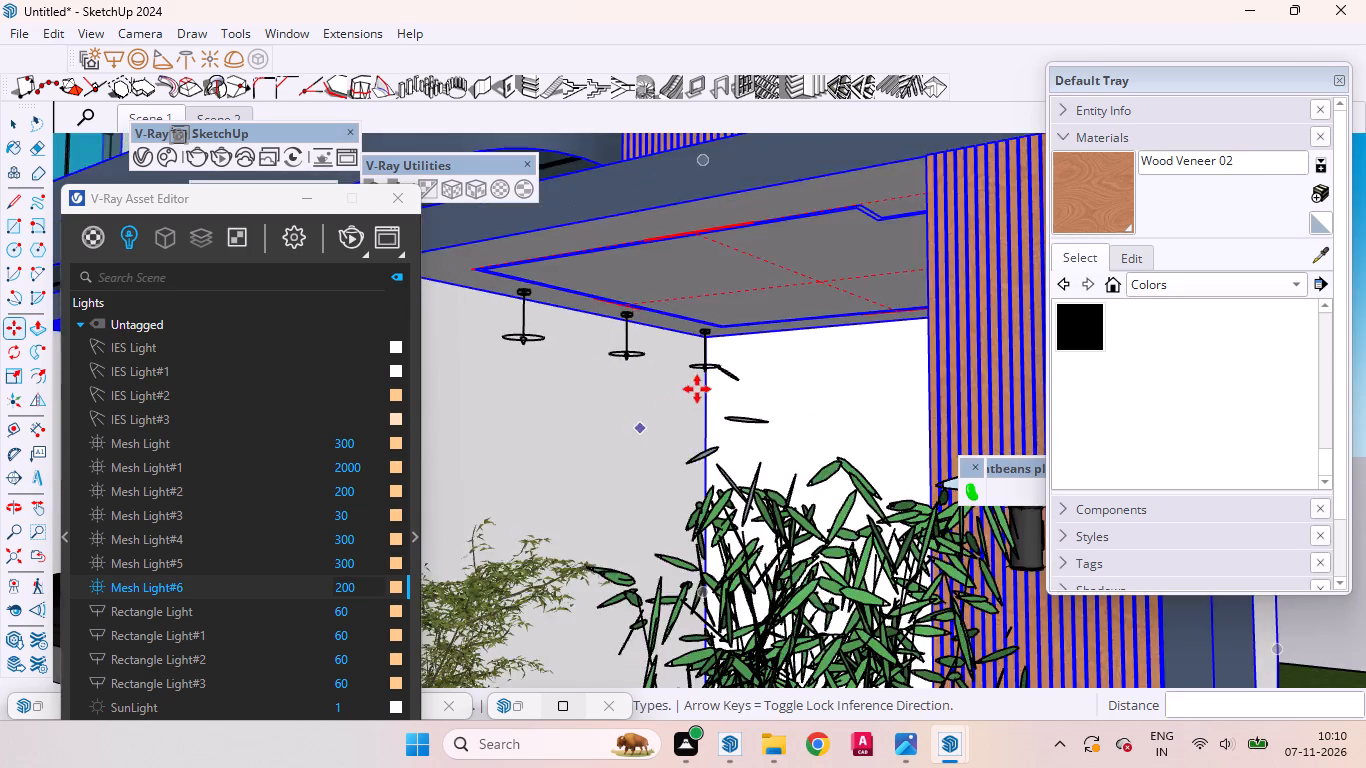
pyautogui.scroll(-2, 697, 389)
pyautogui.moveTo(567, 353); pyautogui.dragTo(507, 302, button='middle')
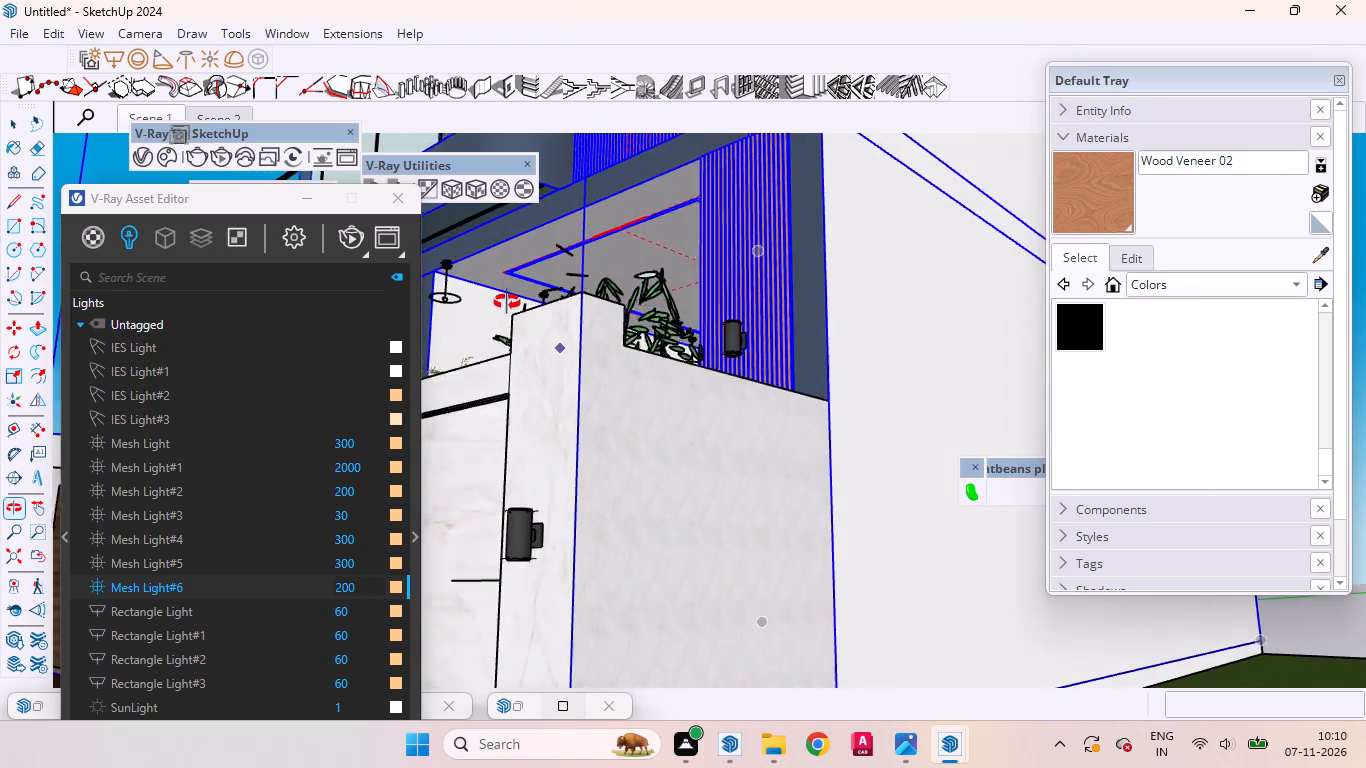
pyautogui.moveTo(507, 302); pyautogui.dragTo(531, 310, button='middle')
pyautogui.press('space')
pyautogui.scroll(5, 499, 278)
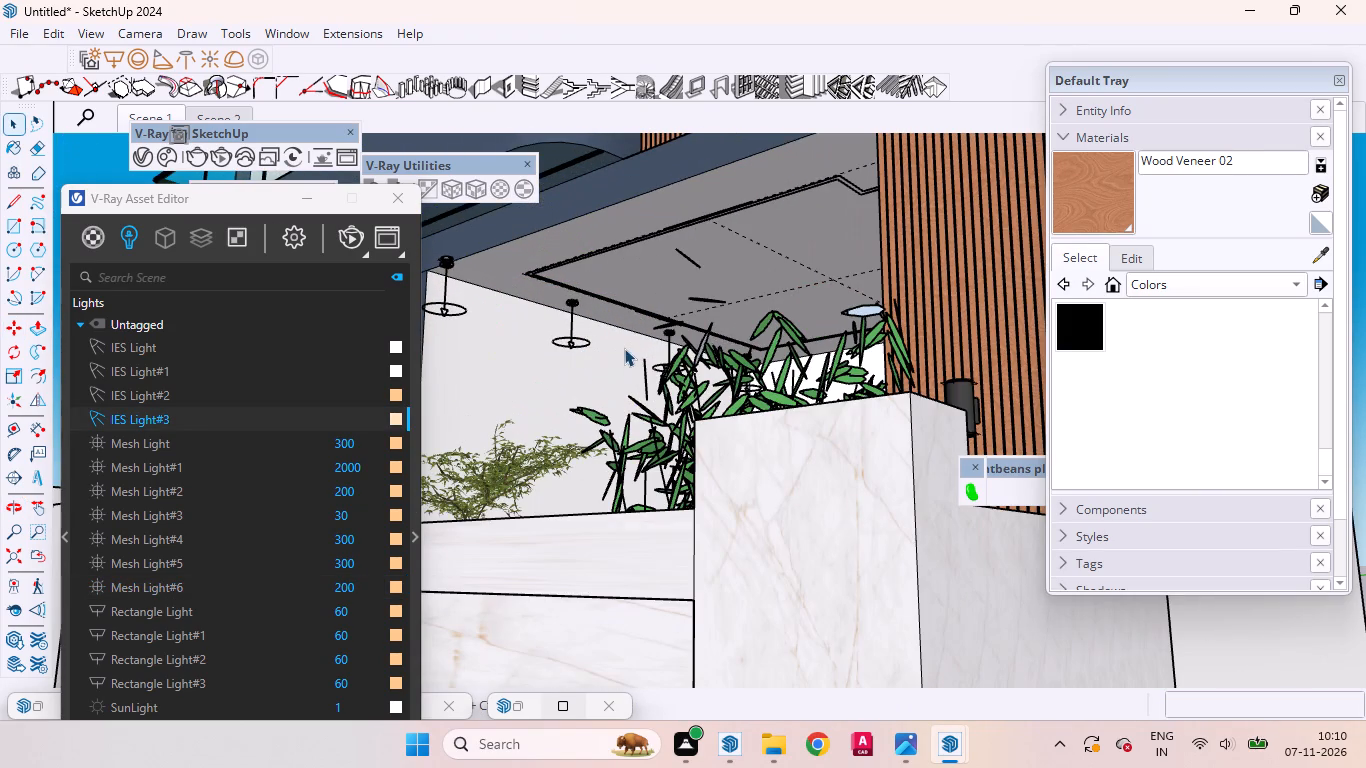
pyautogui.moveTo(649, 354); pyautogui.dragTo(709, 389, button='middle')
pyautogui.scroll(1, 572, 328)
pyautogui.scroll(-2, 572, 327)
pyautogui.scroll(2, 569, 325)
pyautogui.scroll(-1, 567, 324)
pyautogui.scroll(6, 567, 324)
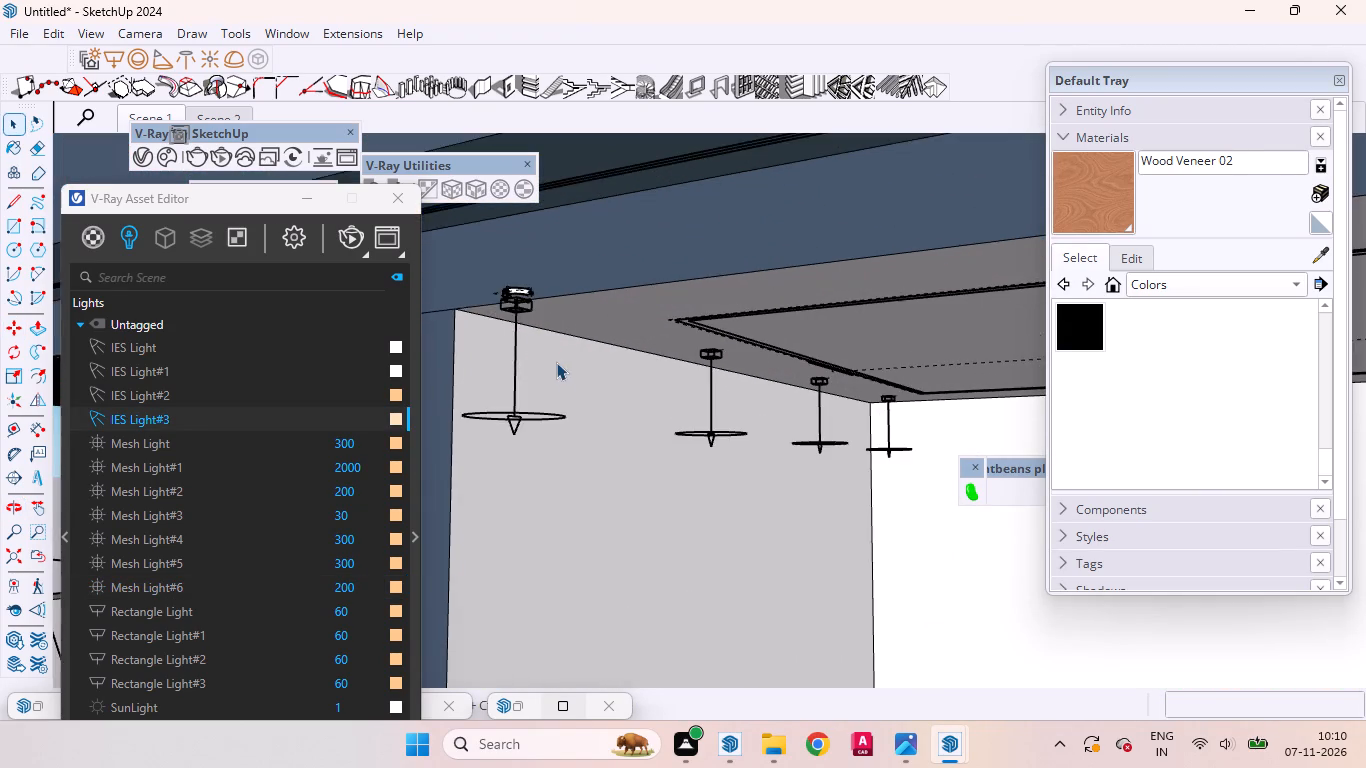
pyautogui.moveTo(555, 361); pyautogui.dragTo(545, 337, button='middle')
pyautogui.scroll(4, 566, 339)
pyautogui.scroll(-1, 697, 382)
pyautogui.scroll(1, 703, 385)
pyautogui.scroll(-3, 705, 386)
pyautogui.scroll(5, 789, 346)
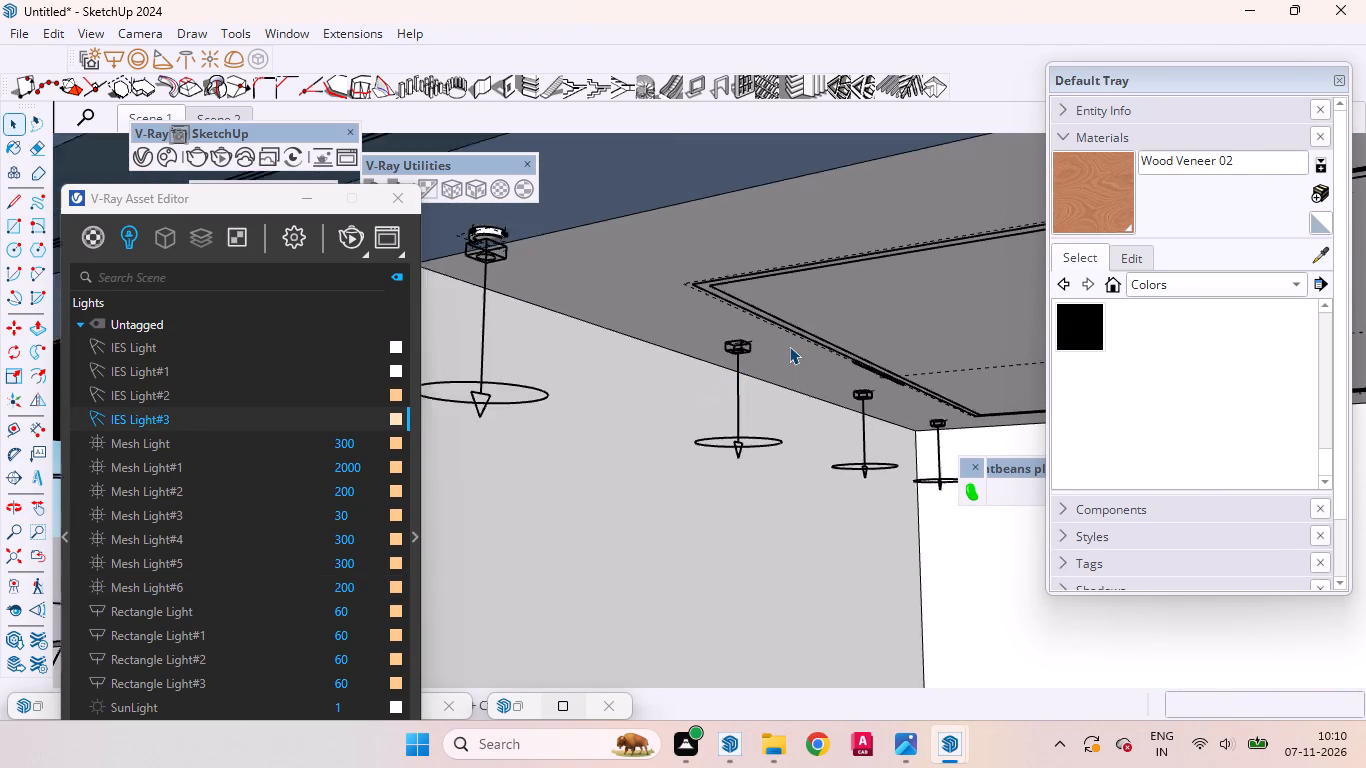
pyautogui.scroll(6, 789, 346)
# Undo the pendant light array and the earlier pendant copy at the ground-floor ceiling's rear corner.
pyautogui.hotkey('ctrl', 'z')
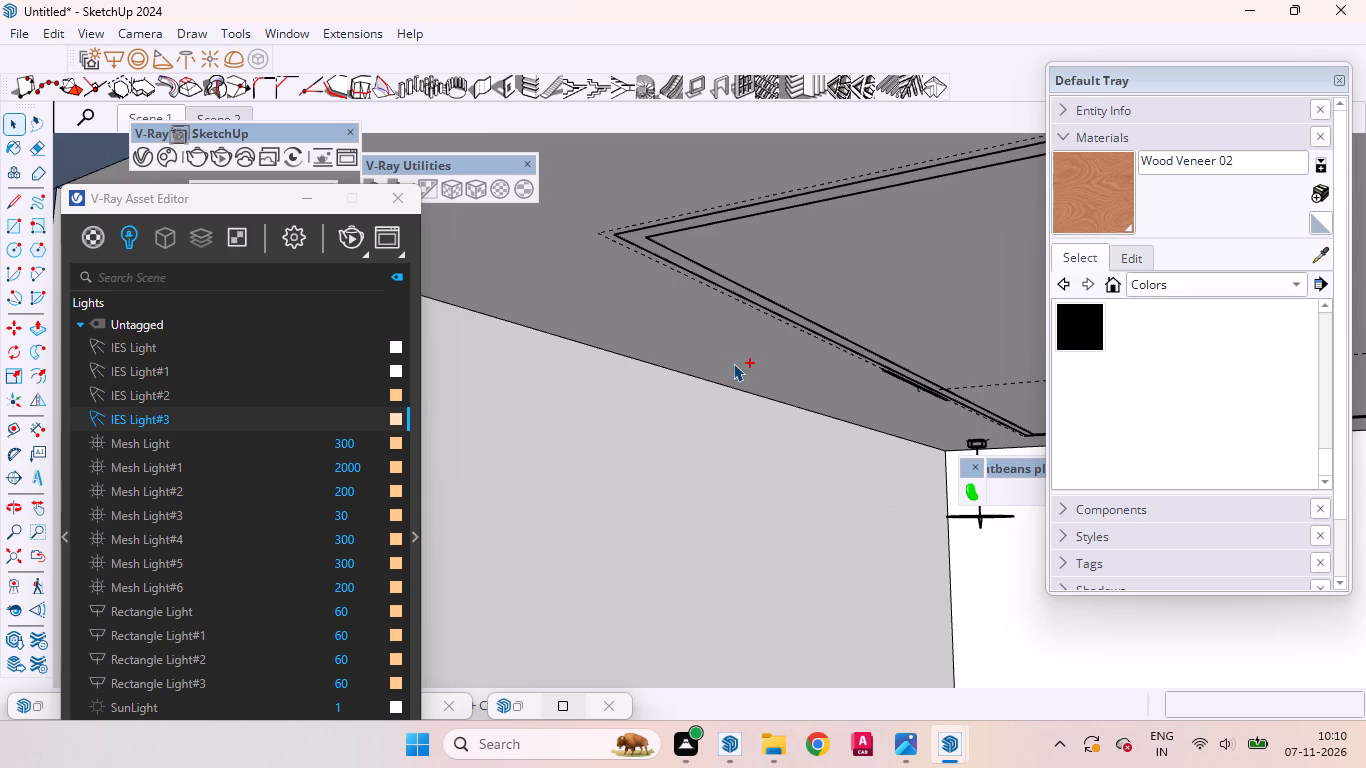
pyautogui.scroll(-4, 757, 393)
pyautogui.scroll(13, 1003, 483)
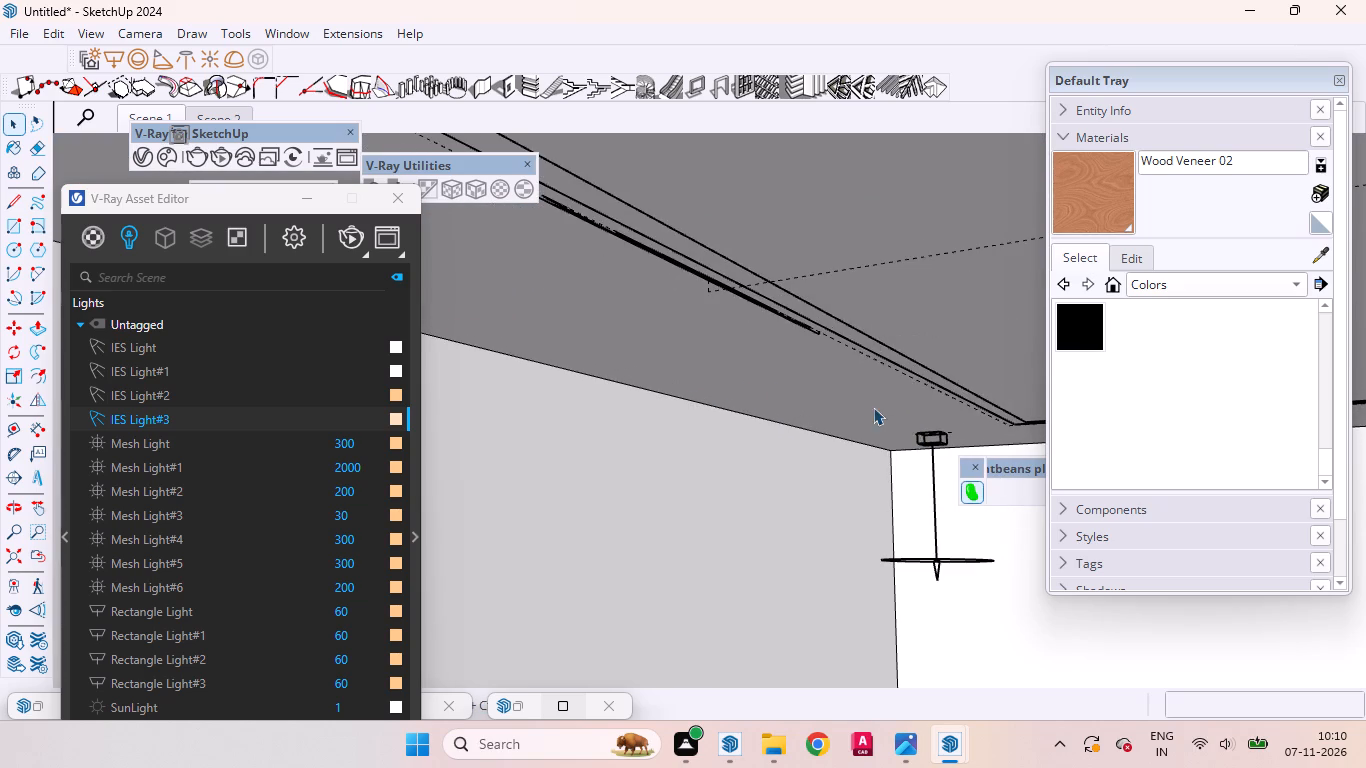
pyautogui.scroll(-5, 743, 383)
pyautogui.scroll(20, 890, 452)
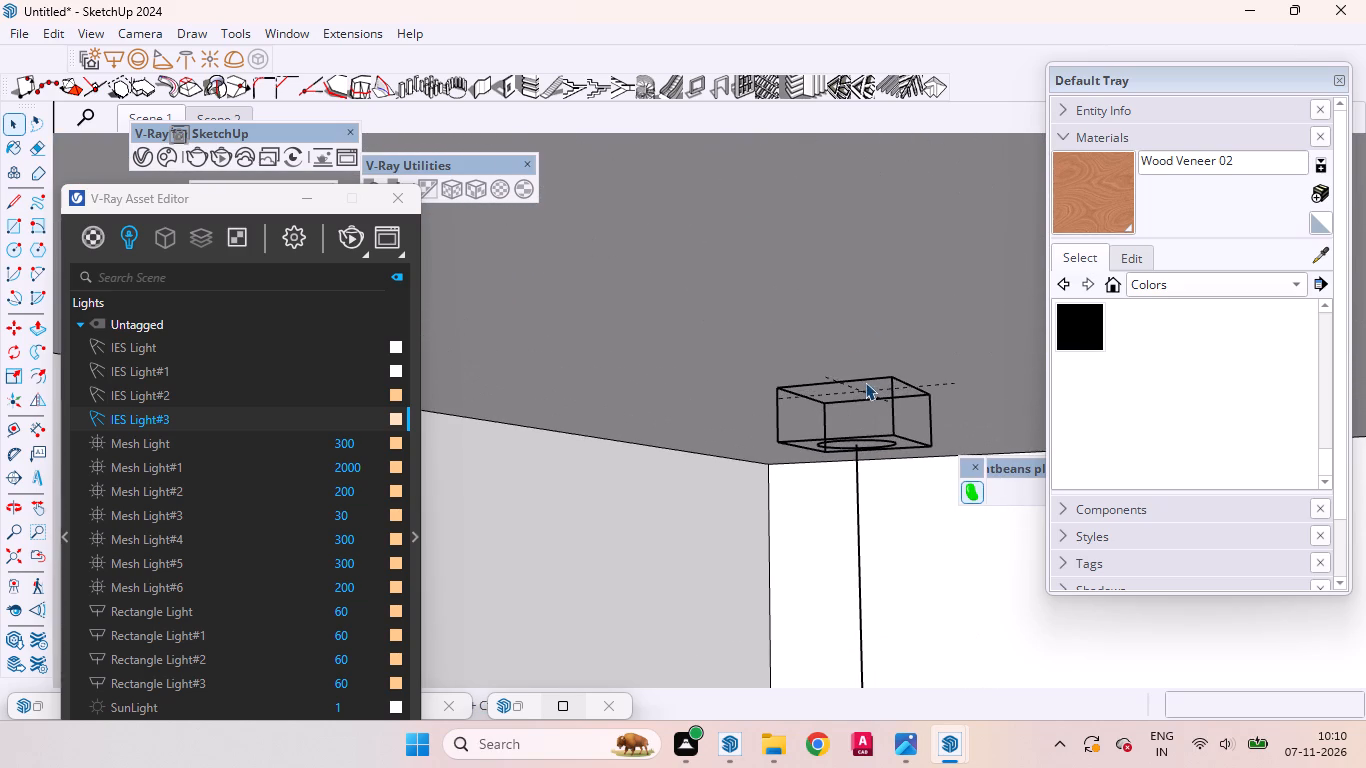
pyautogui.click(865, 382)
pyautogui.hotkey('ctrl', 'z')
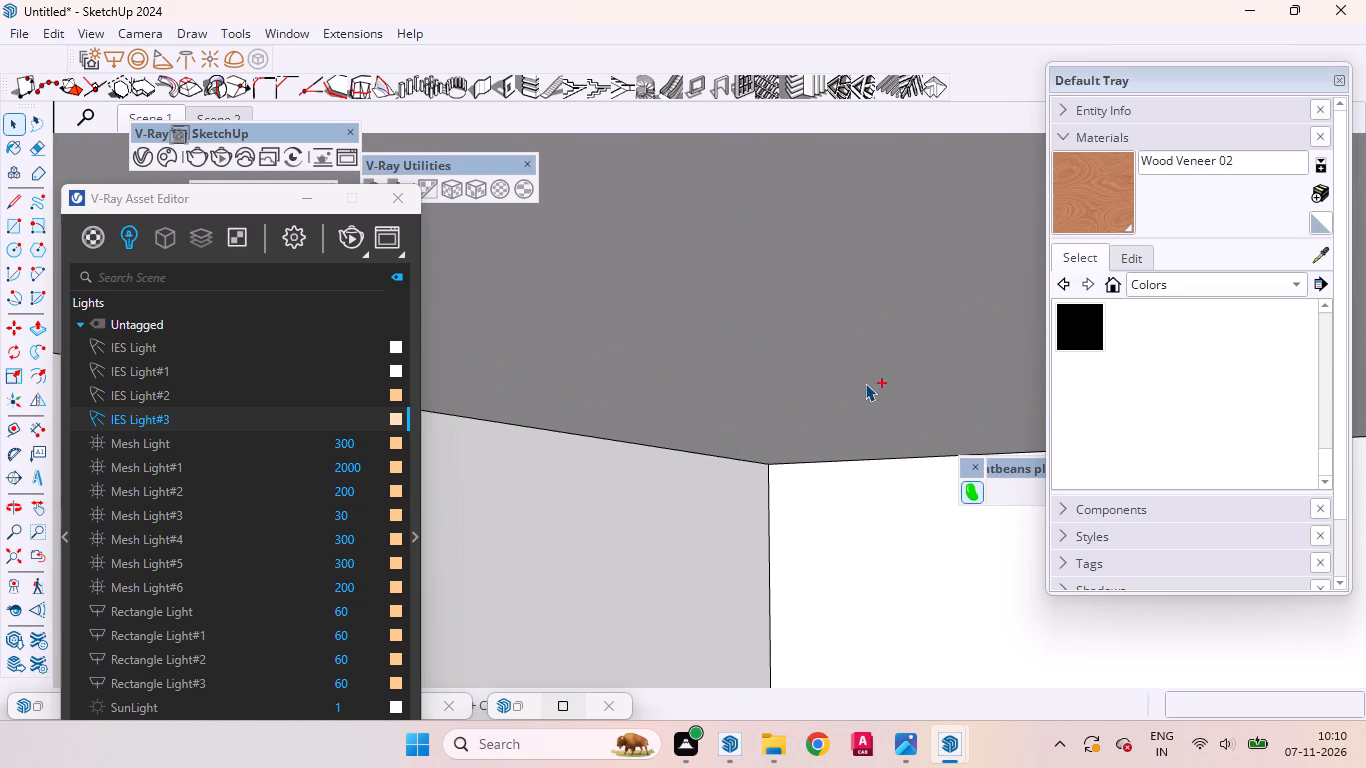
# Copy the upper balcony's front corner pendant light together with its ceiling ring about 12'5" down to the ground-floor ceiling's rear corner.
pyautogui.scroll(-5, 865, 383)
pyautogui.scroll(2, 865, 382)
pyautogui.scroll(-20, 865, 382)
pyautogui.scroll(-12, 865, 382)
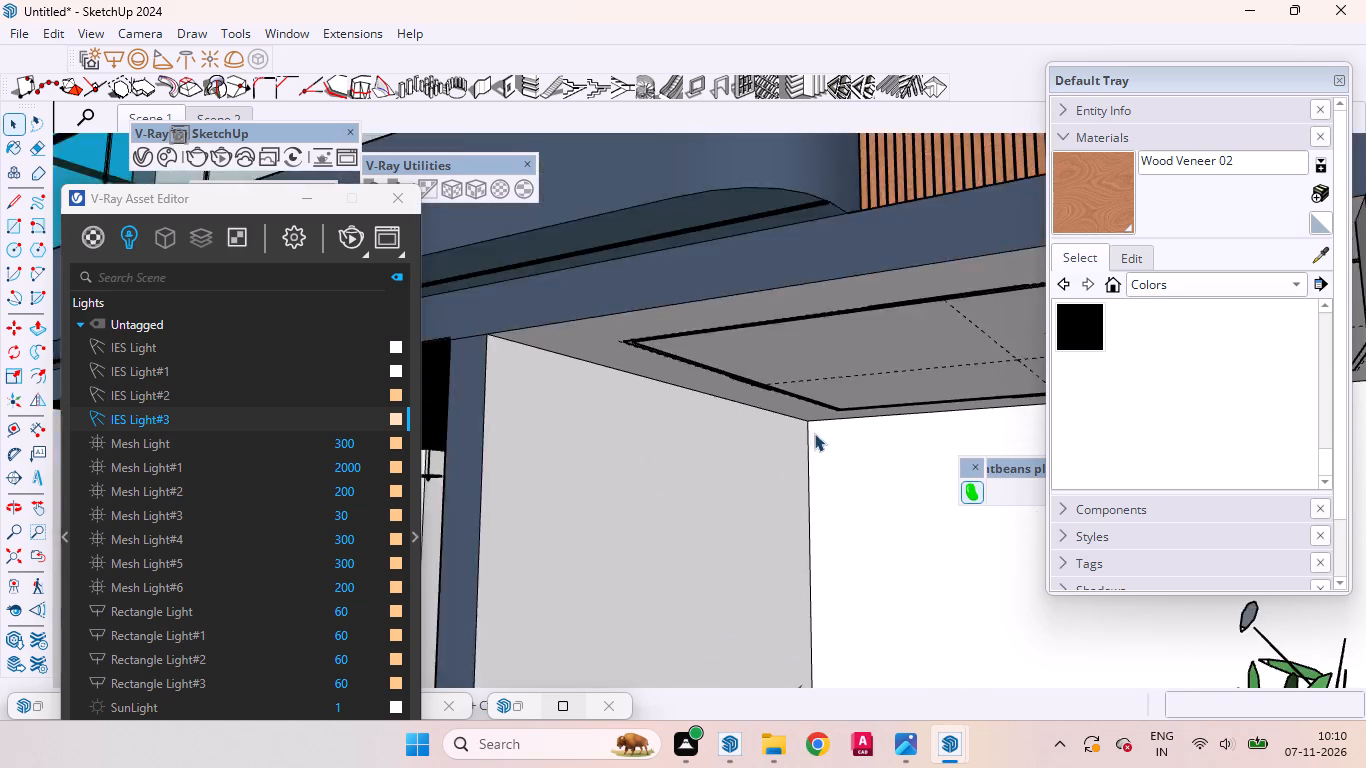
pyautogui.scroll(-13, 814, 433)
pyautogui.moveTo(838, 429); pyautogui.dragTo(996, 513, button='middle')
pyautogui.scroll(5, 863, 351)
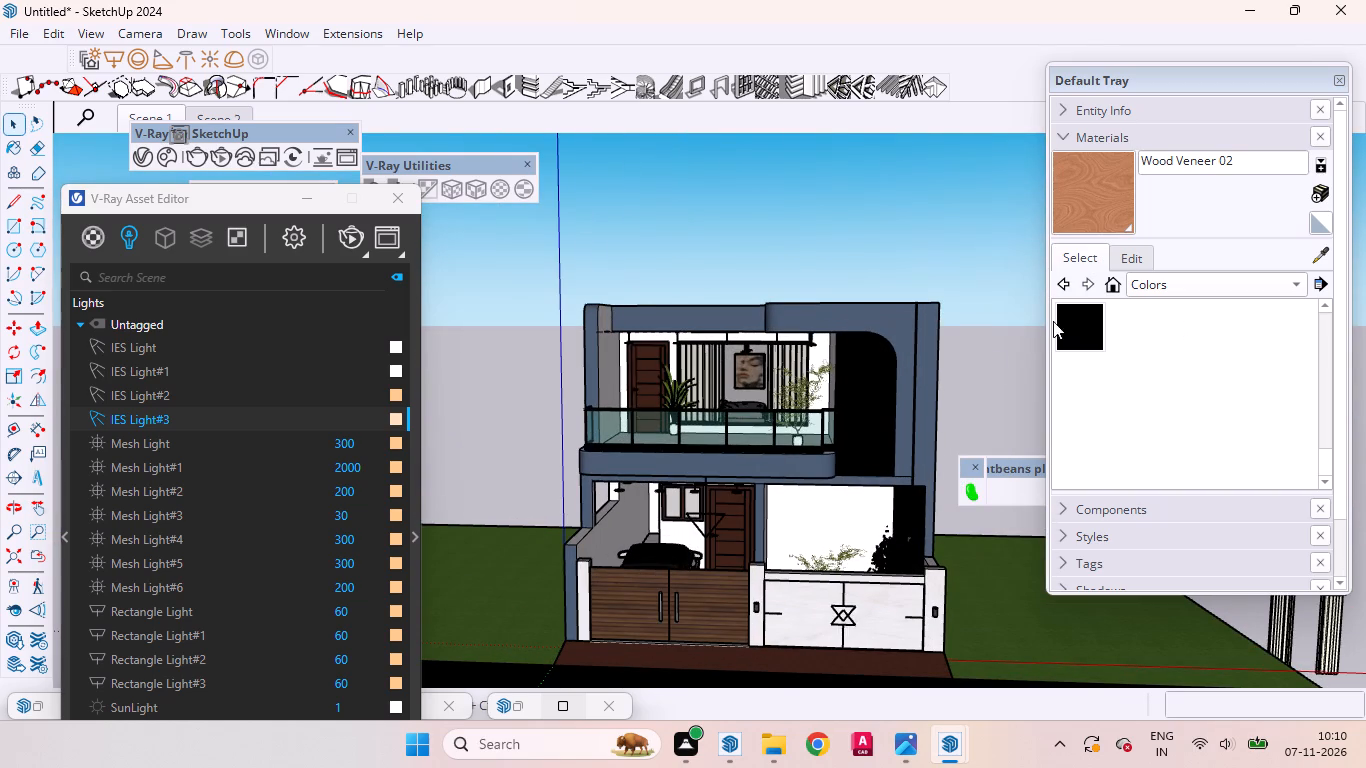
pyautogui.scroll(11, 825, 315)
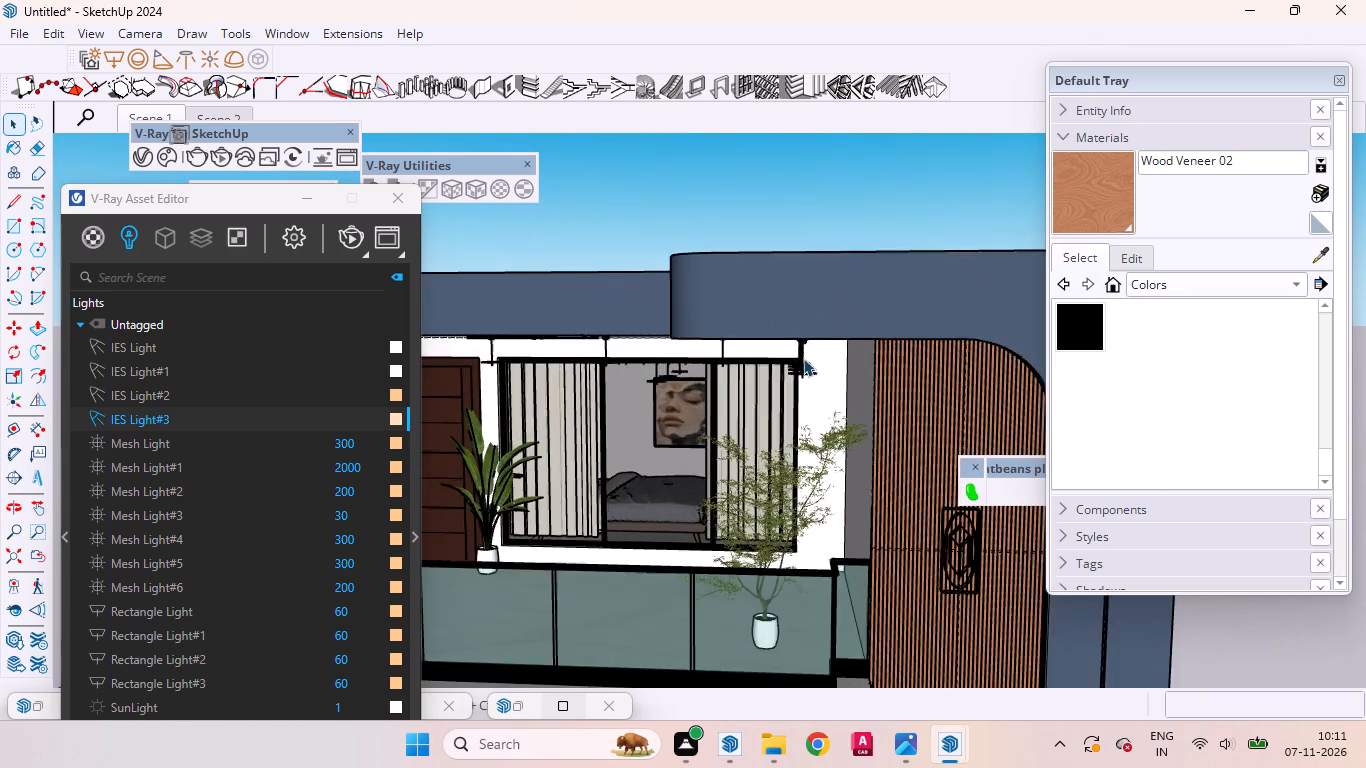
pyautogui.scroll(2, 803, 358)
pyautogui.moveTo(803, 357); pyautogui.dragTo(793, 295, button='middle')
pyautogui.scroll(-1, 791, 250)
pyautogui.scroll(1, 791, 250)
pyautogui.scroll(-1, 791, 250)
pyautogui.scroll(2, 791, 250)
pyautogui.scroll(-1, 791, 250)
pyautogui.scroll(14, 791, 250)
pyautogui.scroll(-1, 791, 278)
pyautogui.scroll(3, 791, 278)
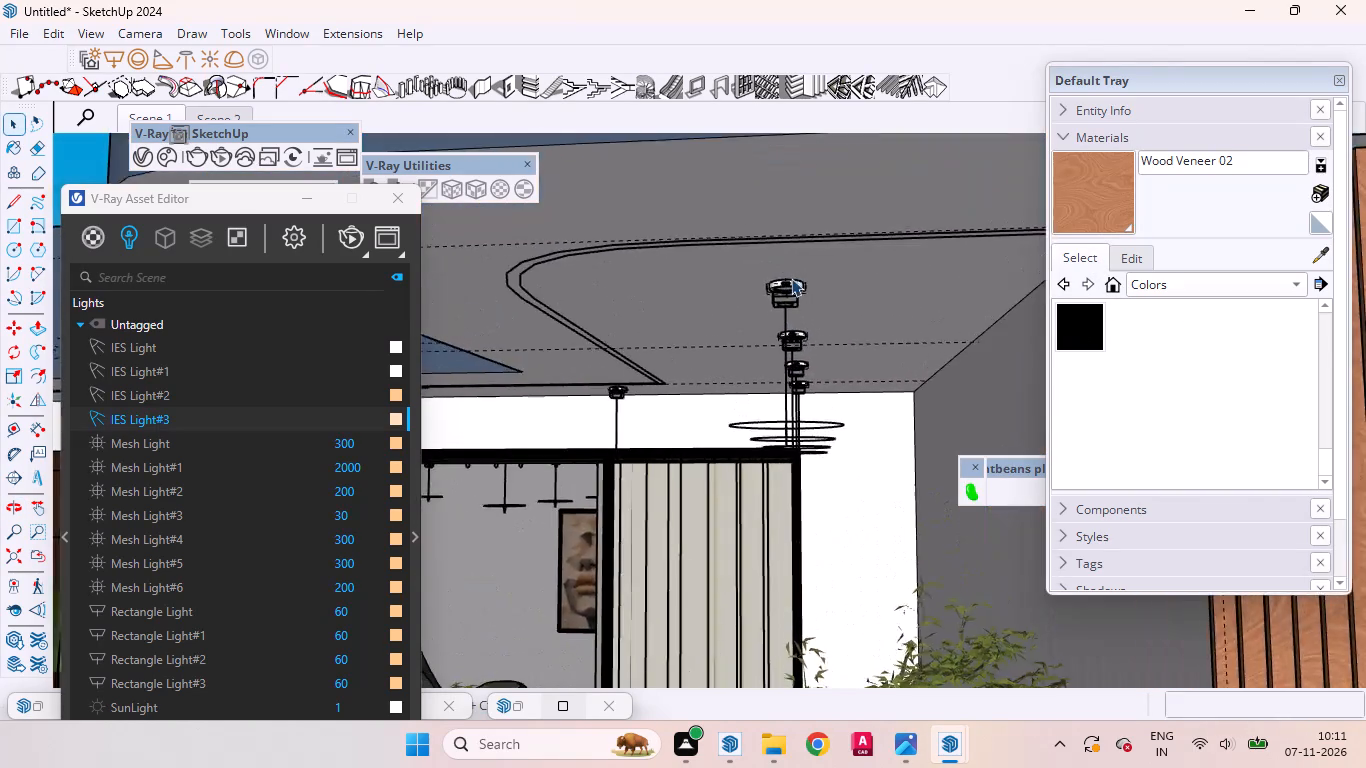
pyautogui.scroll(8, 791, 278)
pyautogui.scroll(-2, 792, 285)
pyautogui.scroll(6, 793, 286)
pyautogui.click(793, 288)
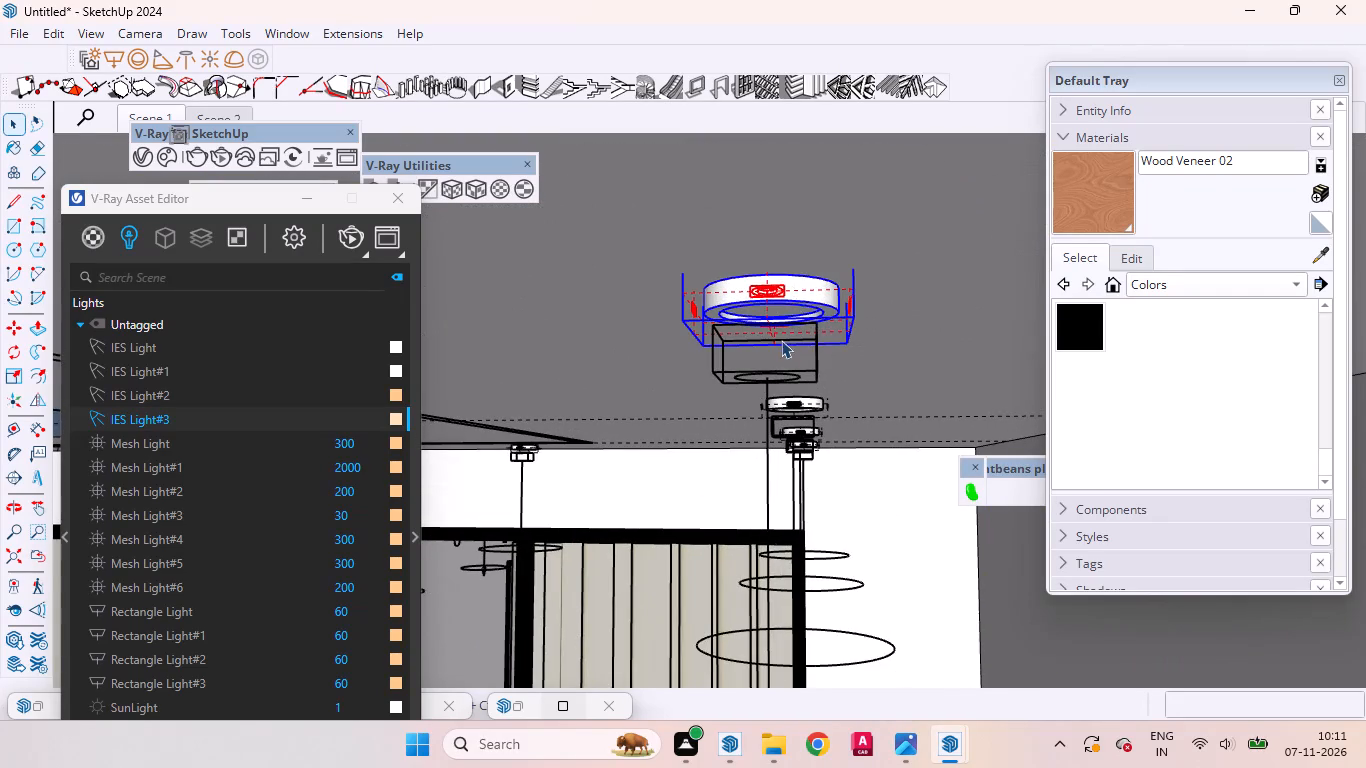
pyautogui.scroll(7, 781, 341)
pyautogui.scroll(-6, 770, 391)
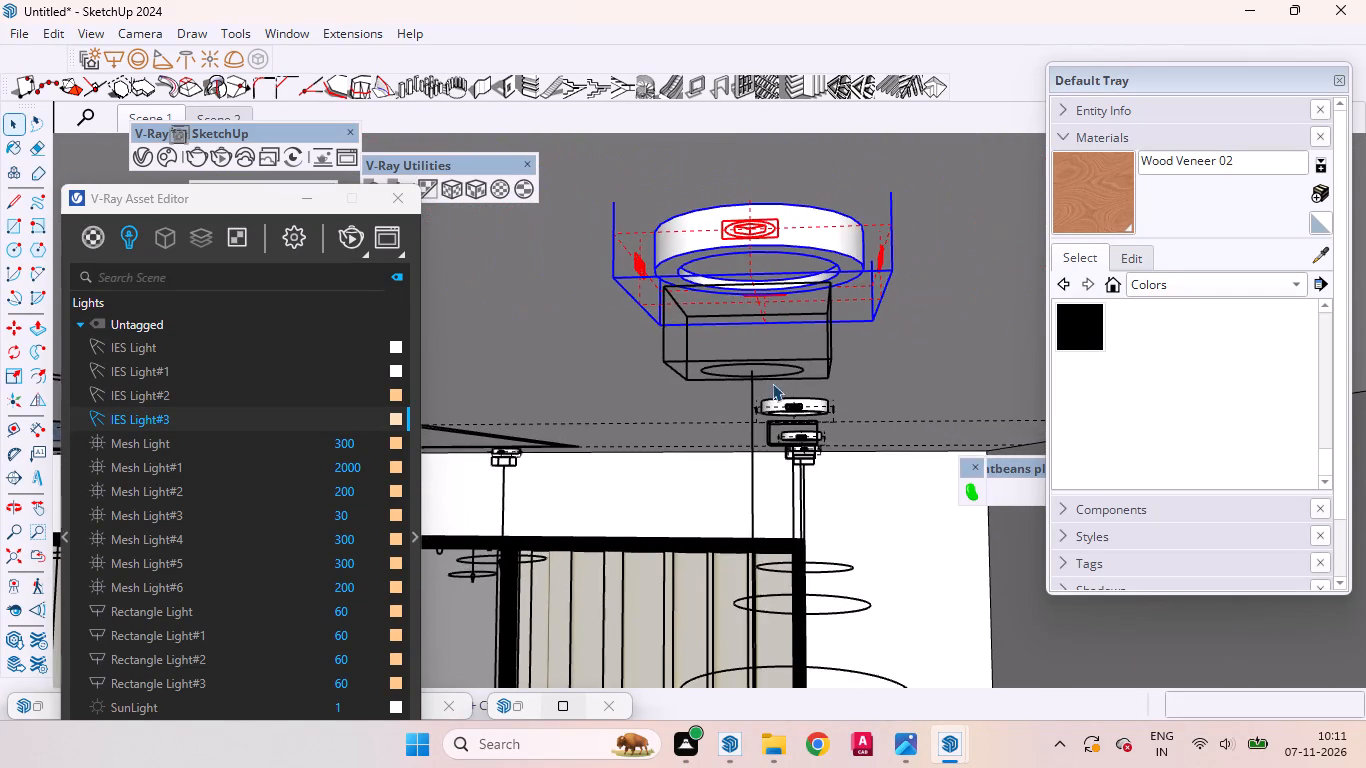
pyautogui.moveTo(769, 374); pyautogui.dragTo(762, 322, button='middle')
pyautogui.scroll(4, 762, 322)
pyautogui.keyDown('ctrl'); pyautogui.click(757, 365); pyautogui.keyUp('ctrl')
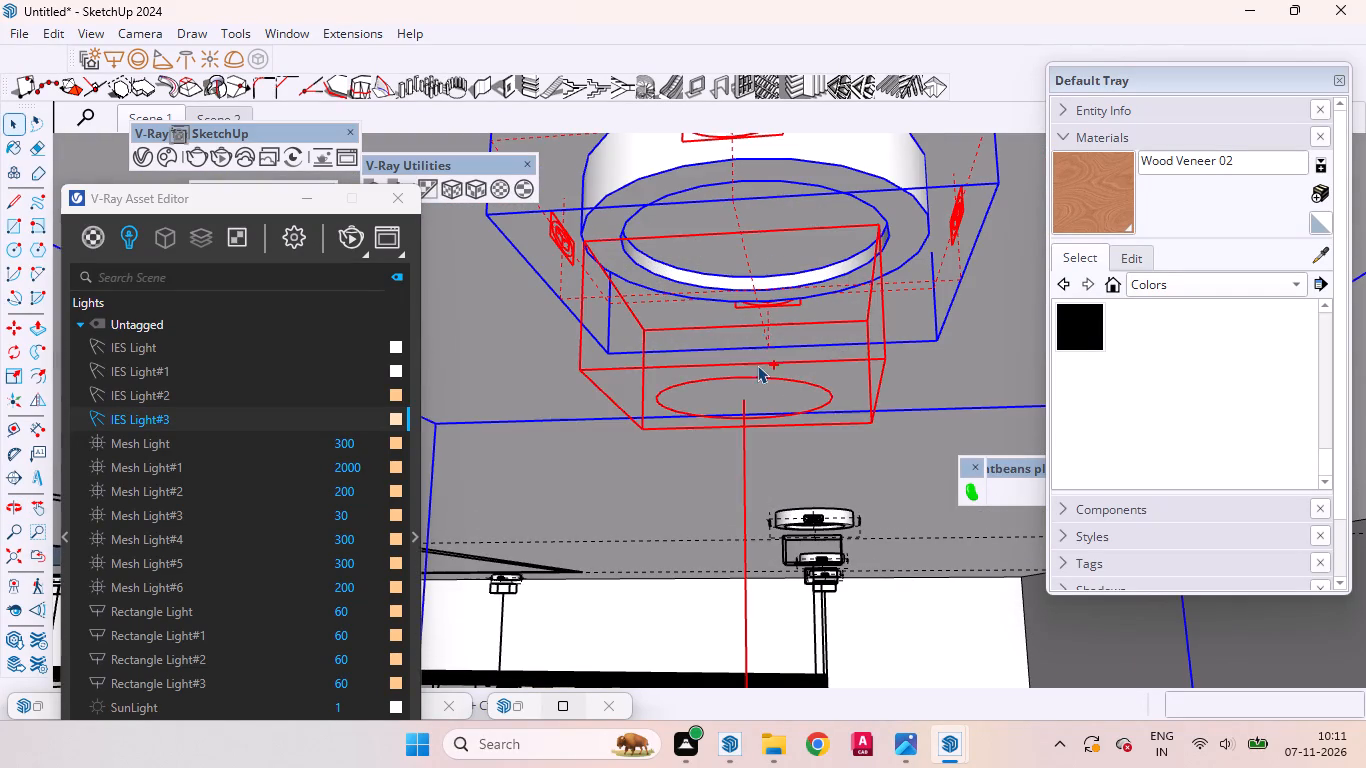
pyautogui.scroll(-4, 830, 409)
pyautogui.scroll(2, 768, 217)
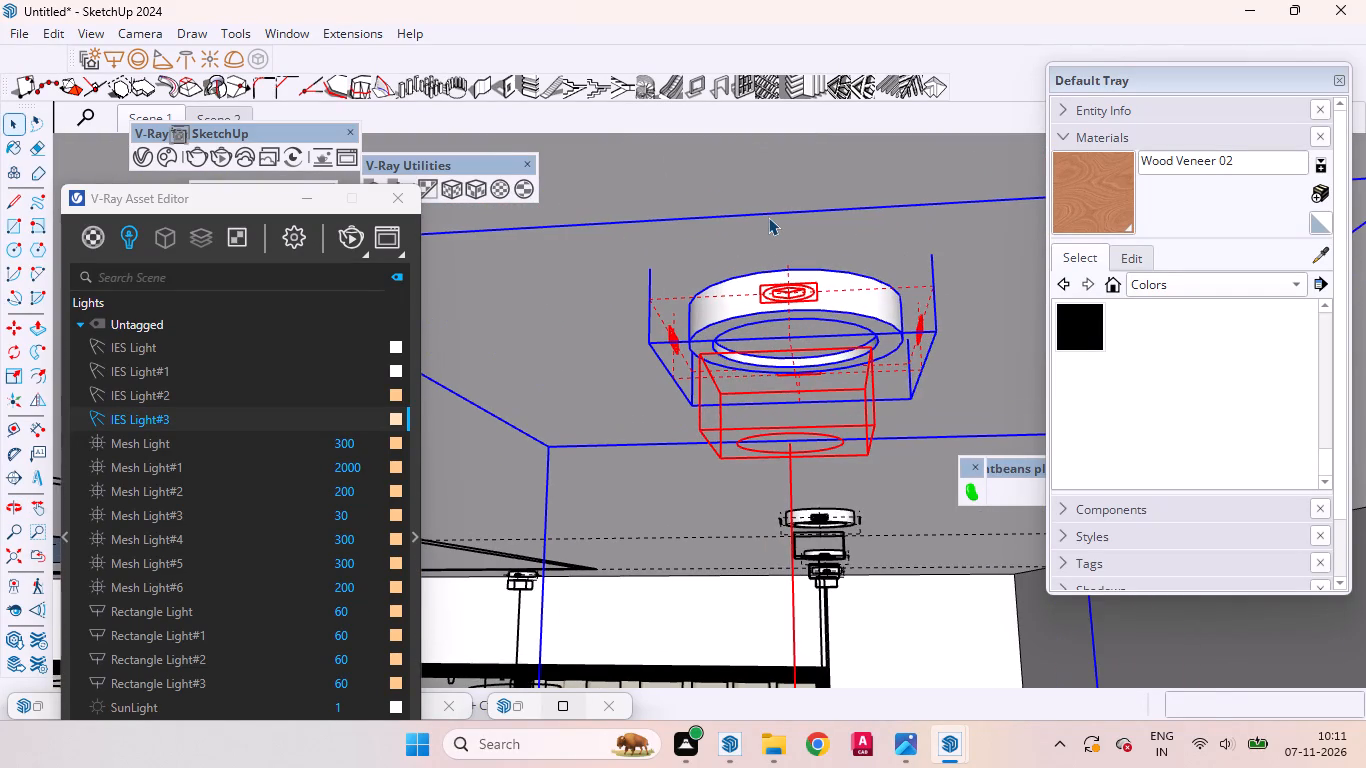
pyautogui.press('m')
pyautogui.scroll(4, 858, 275)
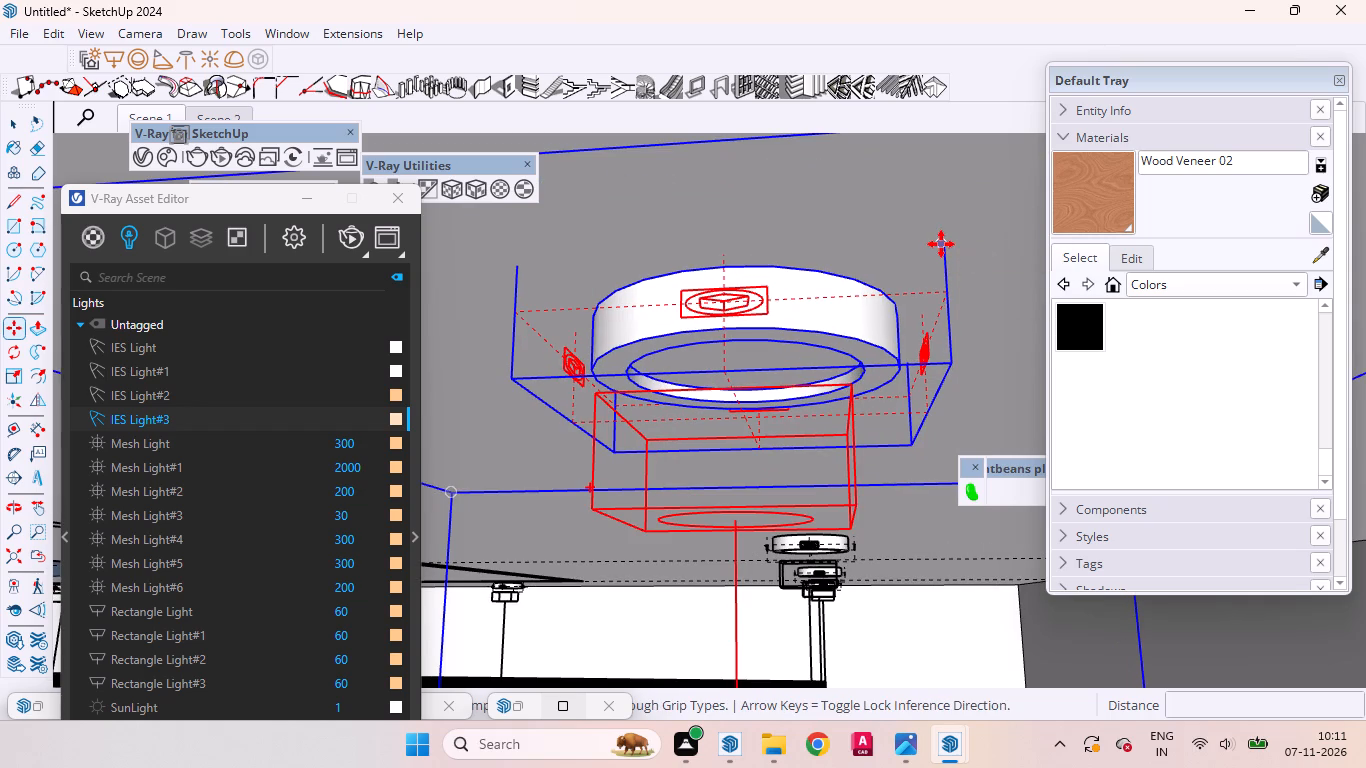
pyautogui.click(941, 244)
pyautogui.scroll(-8, 930, 442)
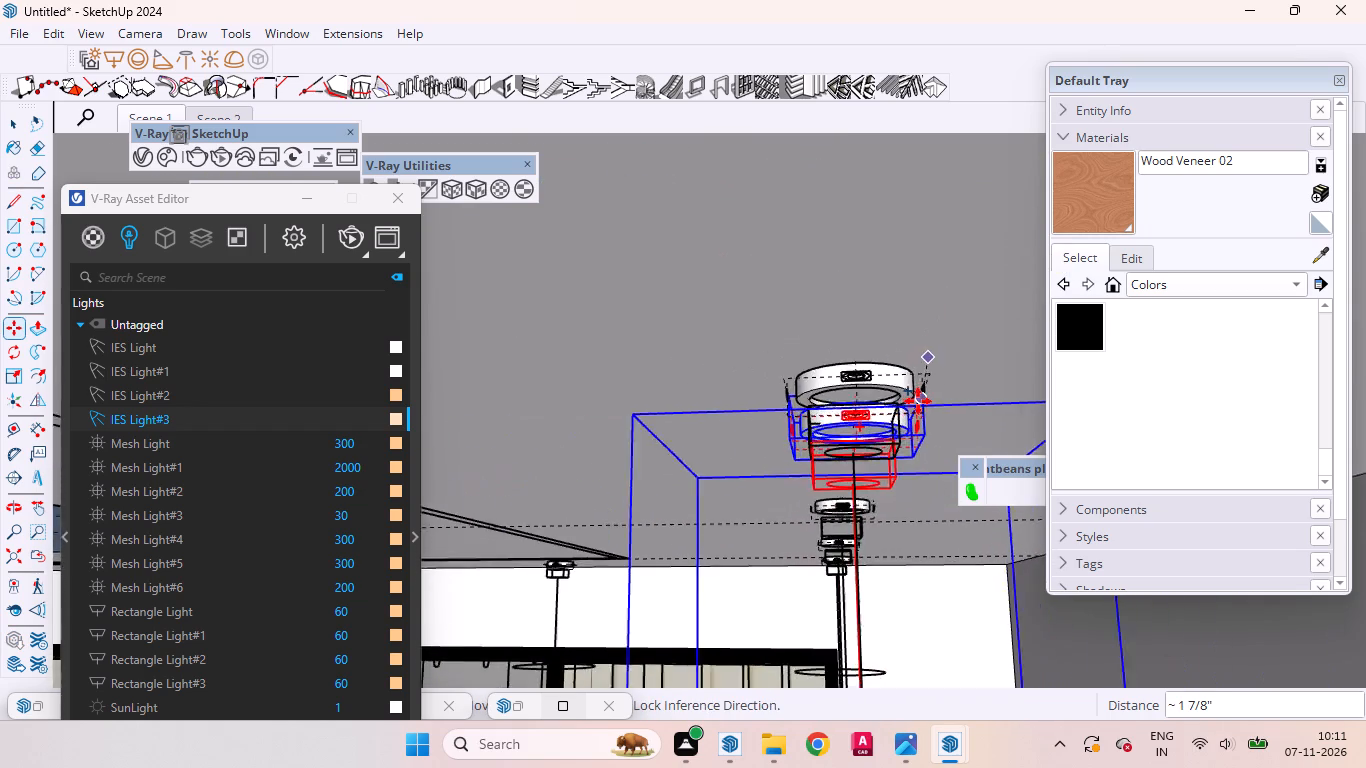
pyautogui.scroll(-20, 918, 401)
pyautogui.scroll(-10, 918, 401)
pyautogui.scroll(1, 889, 341)
pyautogui.scroll(-5, 889, 341)
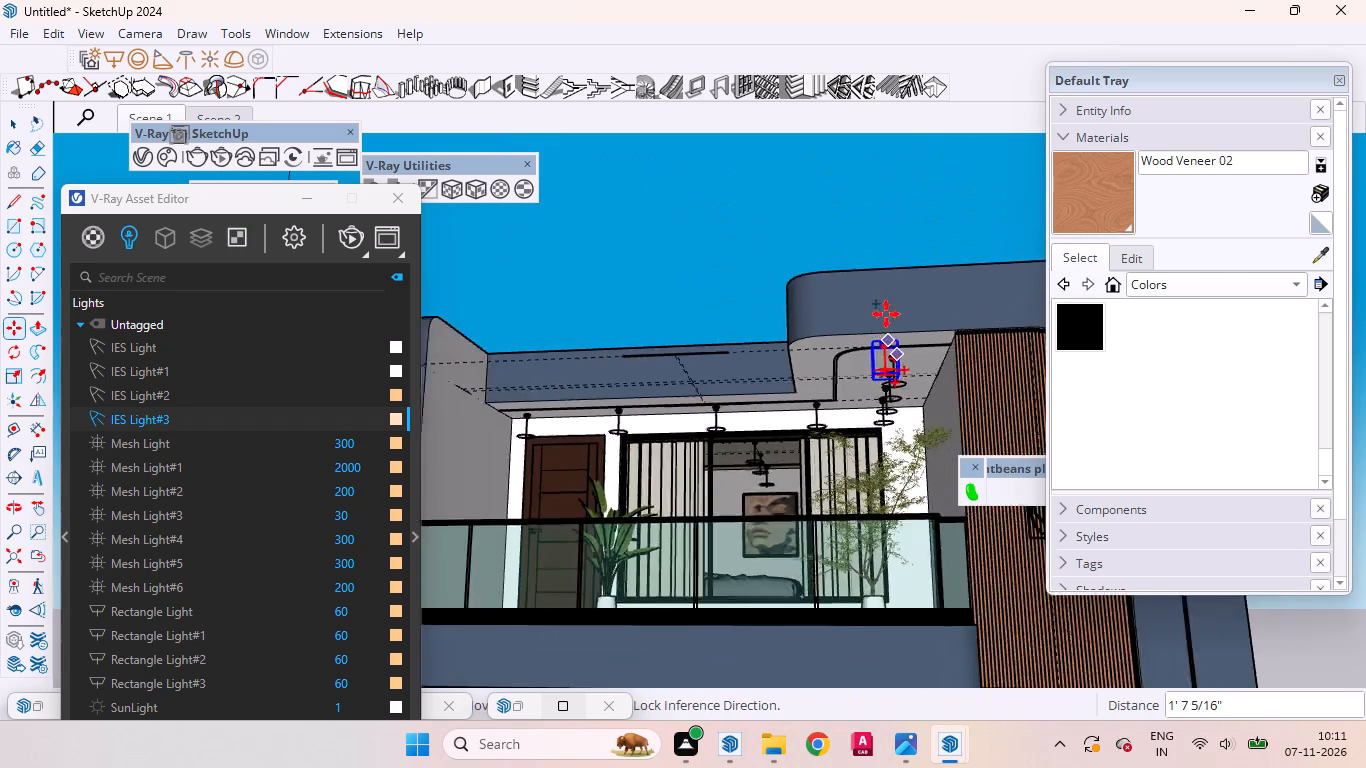
pyautogui.scroll(-10, 886, 314)
pyautogui.scroll(13, 885, 438)
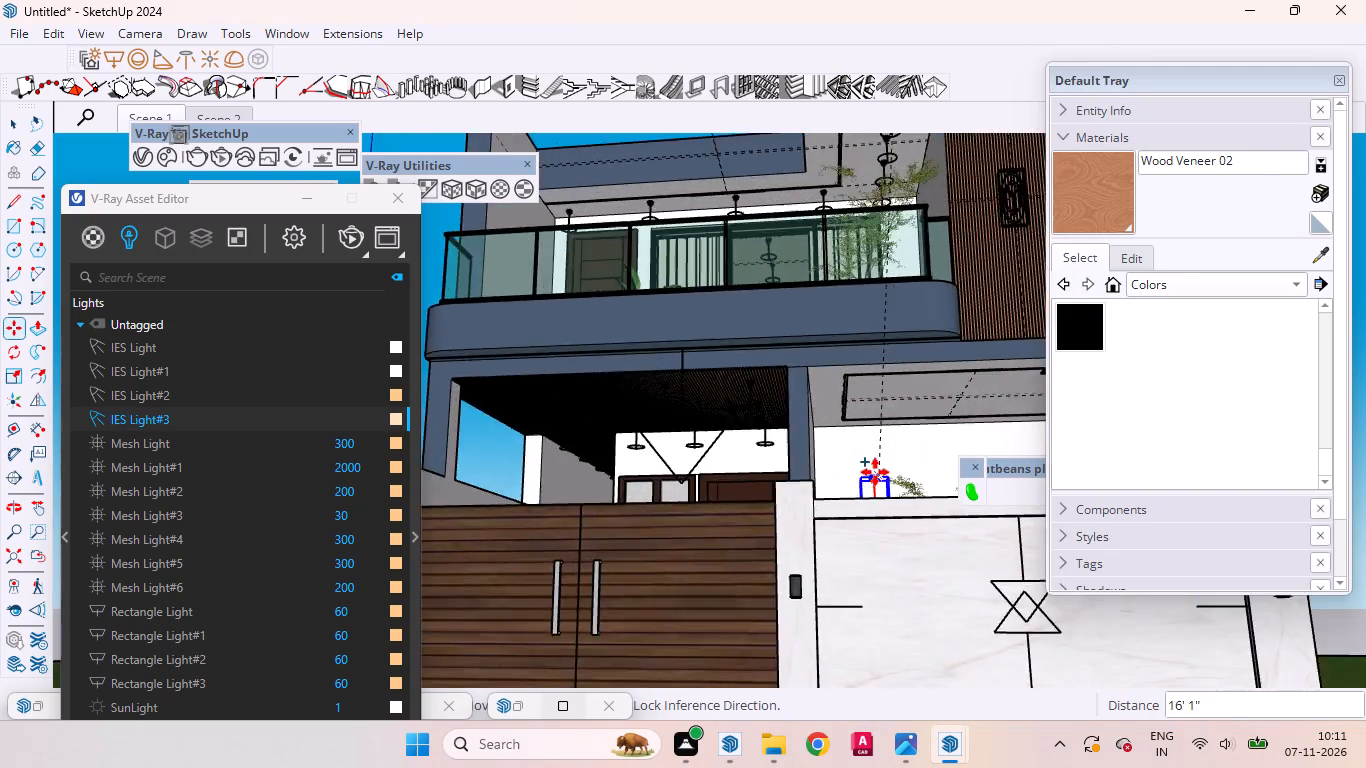
pyautogui.scroll(14, 875, 472)
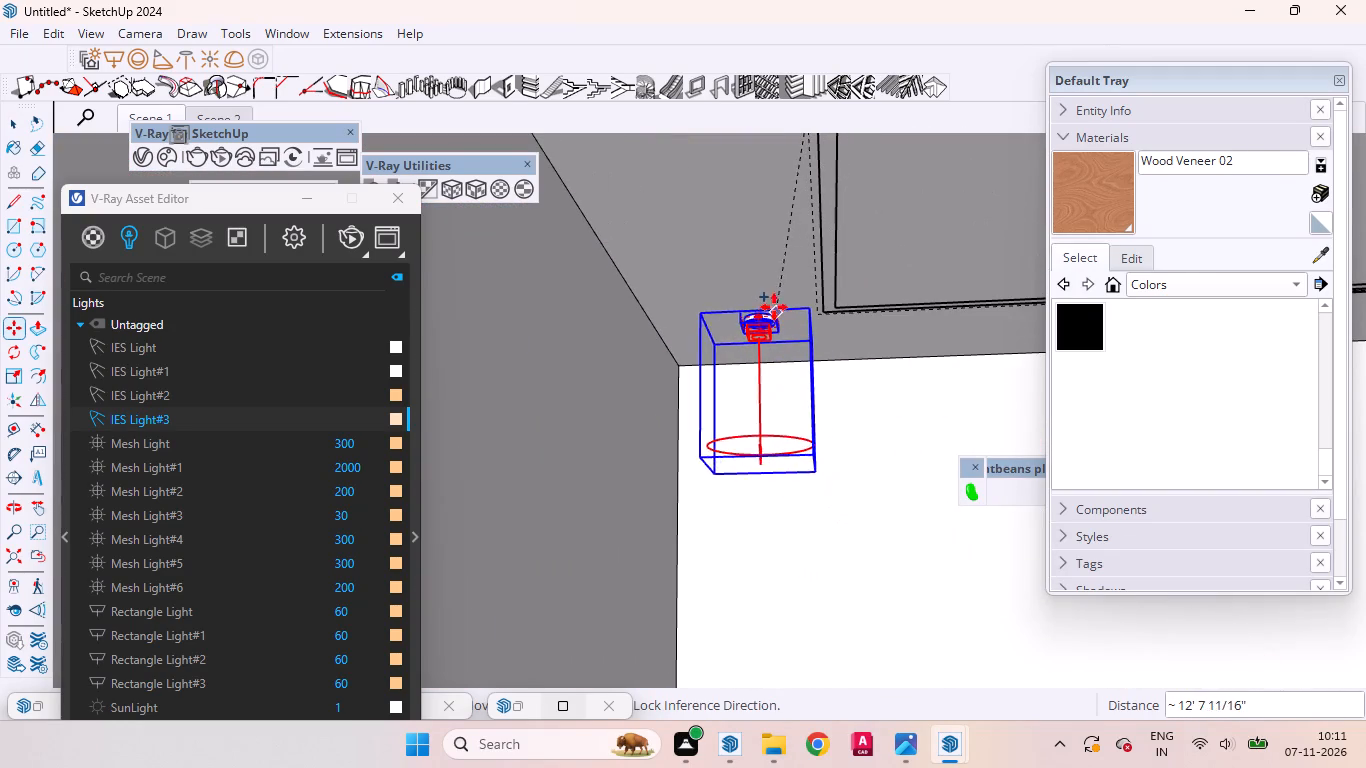
pyautogui.click(761, 284)
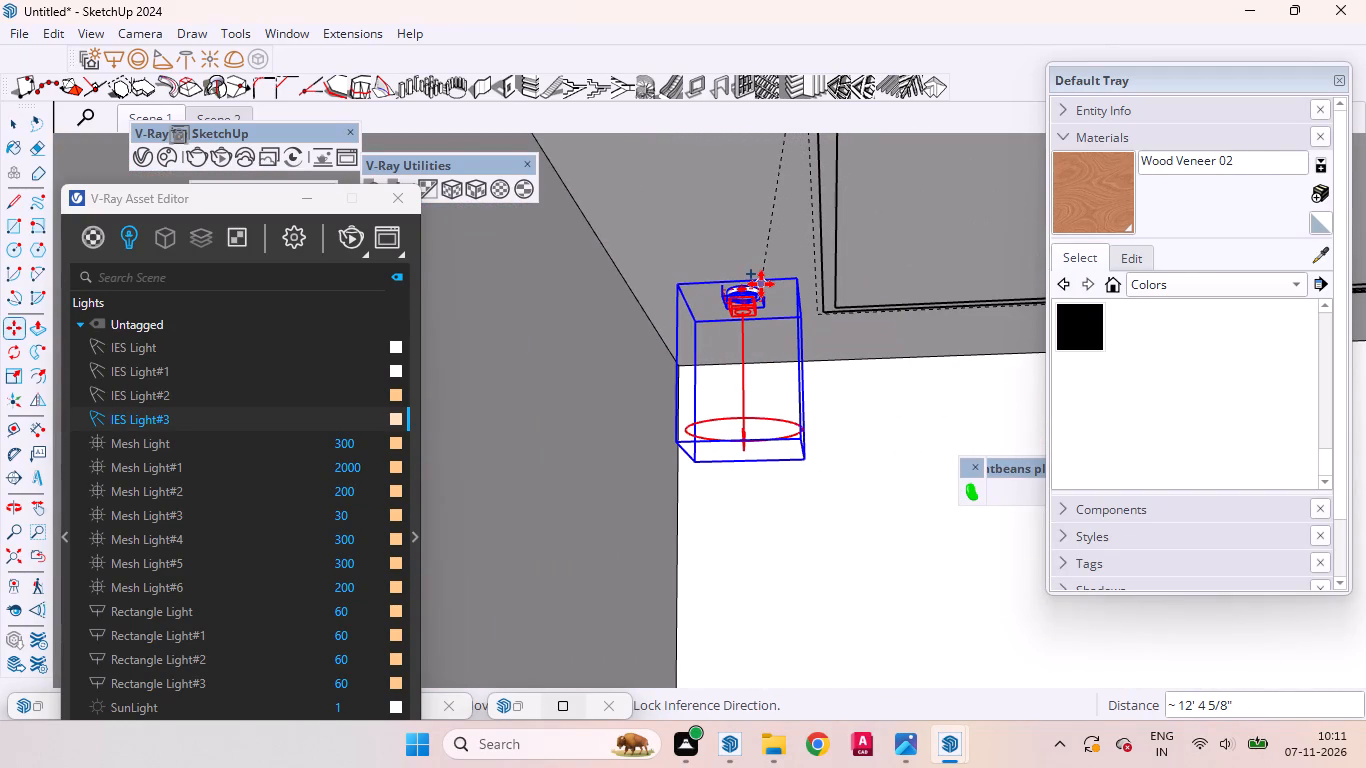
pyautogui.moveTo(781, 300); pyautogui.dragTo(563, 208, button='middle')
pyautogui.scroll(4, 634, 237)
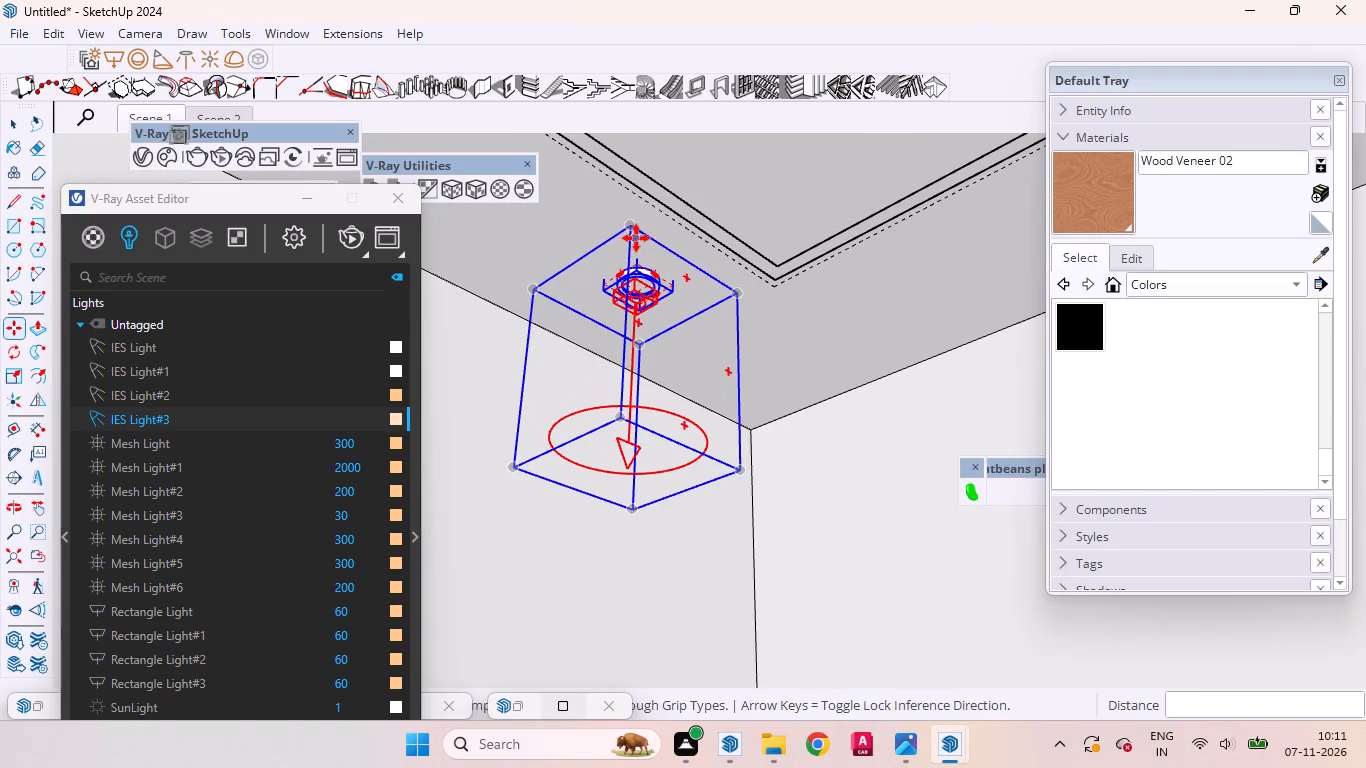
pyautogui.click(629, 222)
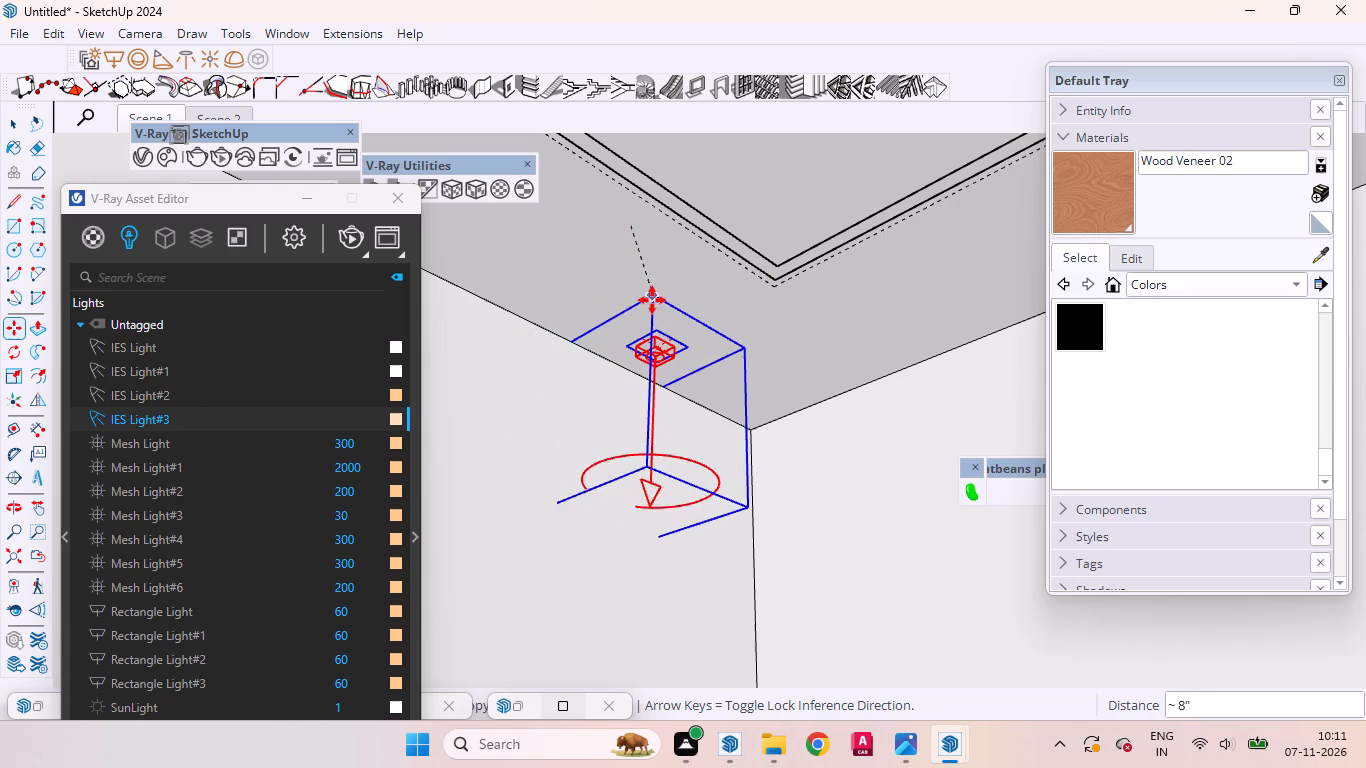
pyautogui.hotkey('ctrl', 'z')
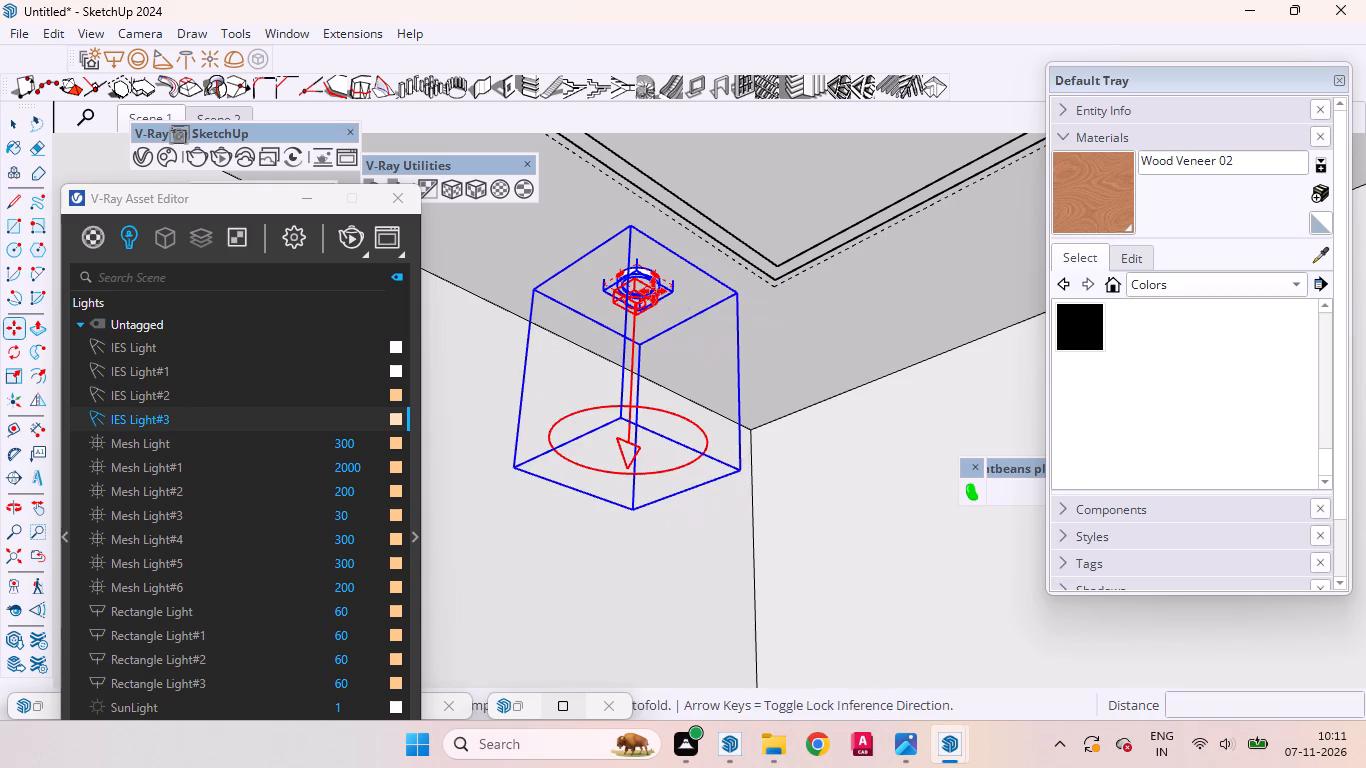
# Move the ground-floor corner pendant light with its ceiling ring about 6 1/2" along the side wall, closer to the rear wall.
pyautogui.scroll(5, 709, 300)
pyautogui.moveTo(727, 339); pyautogui.dragTo(494, 347, button='middle')
pyautogui.scroll(-3, 797, 311)
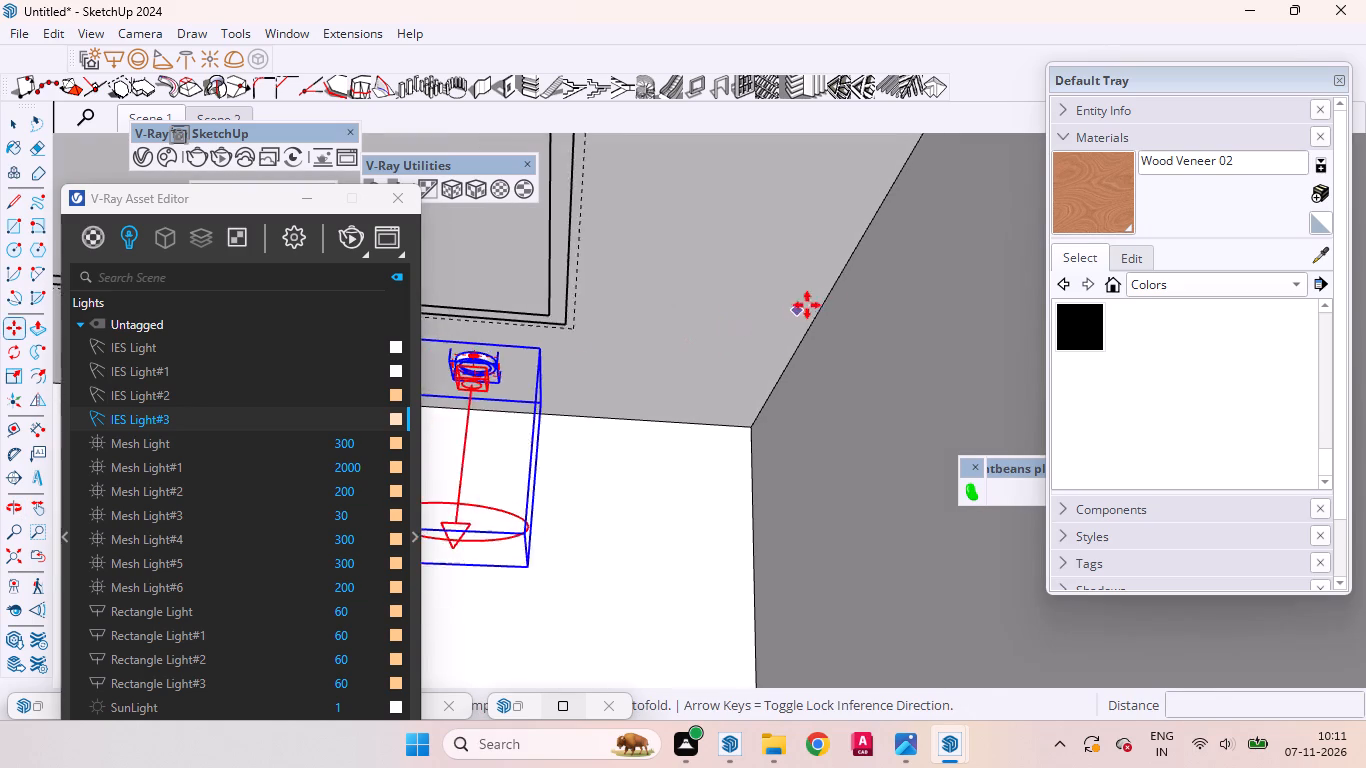
pyautogui.scroll(-3, 861, 287)
pyautogui.scroll(-4, 701, 433)
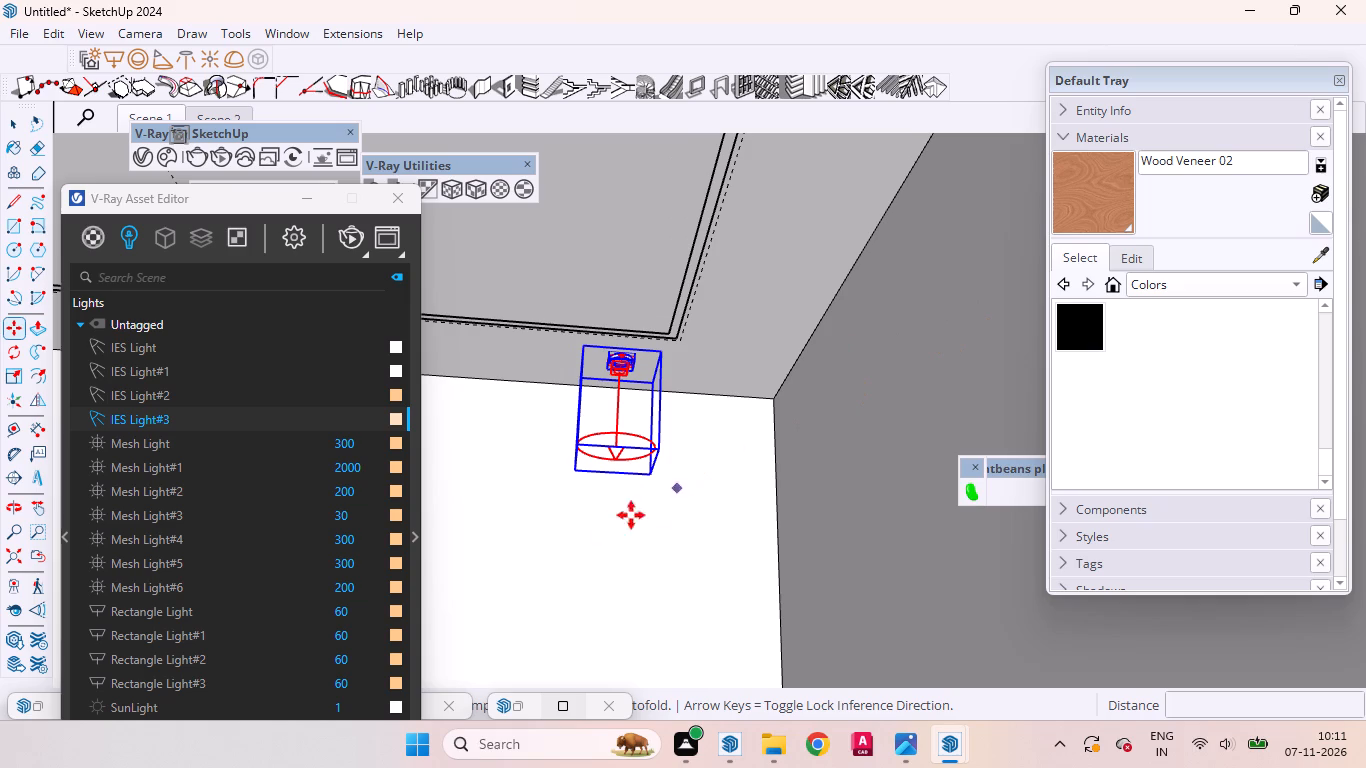
pyautogui.click(585, 533)
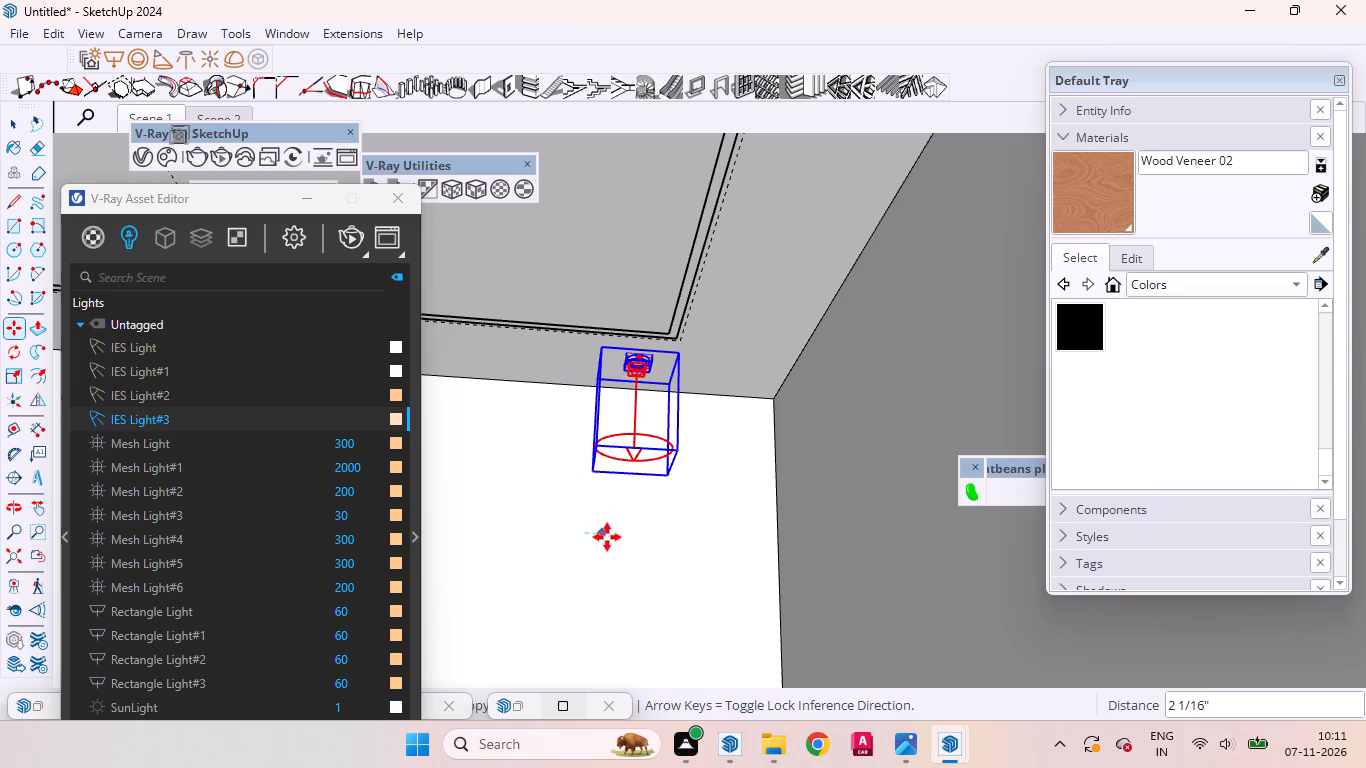
pyautogui.click(639, 542)
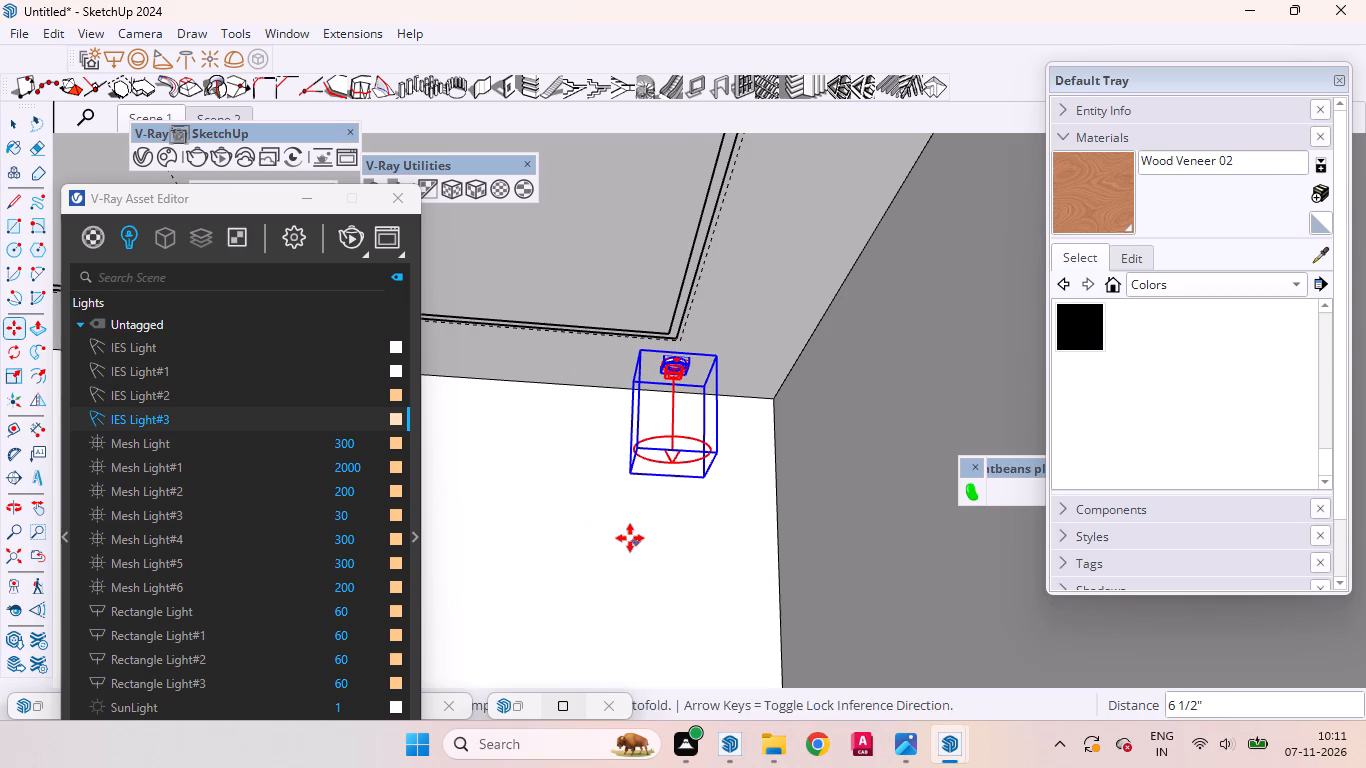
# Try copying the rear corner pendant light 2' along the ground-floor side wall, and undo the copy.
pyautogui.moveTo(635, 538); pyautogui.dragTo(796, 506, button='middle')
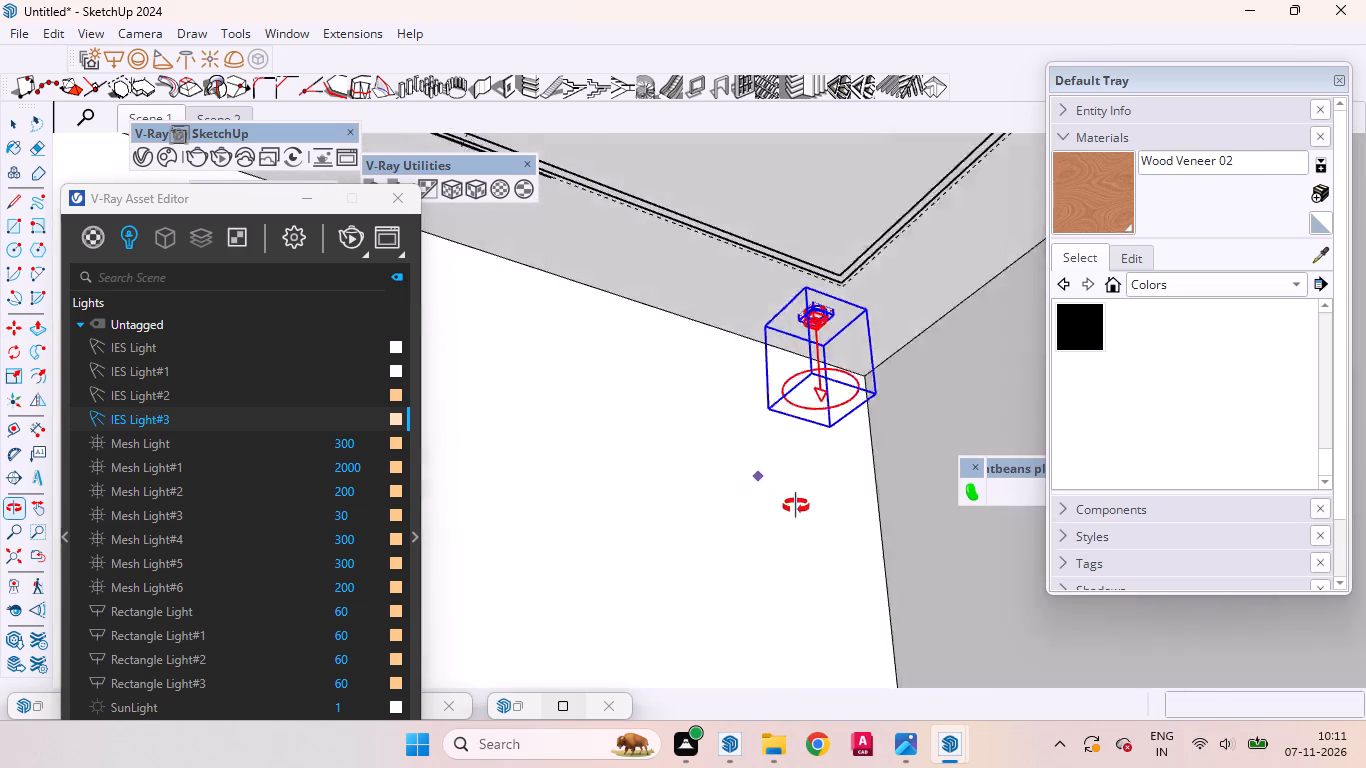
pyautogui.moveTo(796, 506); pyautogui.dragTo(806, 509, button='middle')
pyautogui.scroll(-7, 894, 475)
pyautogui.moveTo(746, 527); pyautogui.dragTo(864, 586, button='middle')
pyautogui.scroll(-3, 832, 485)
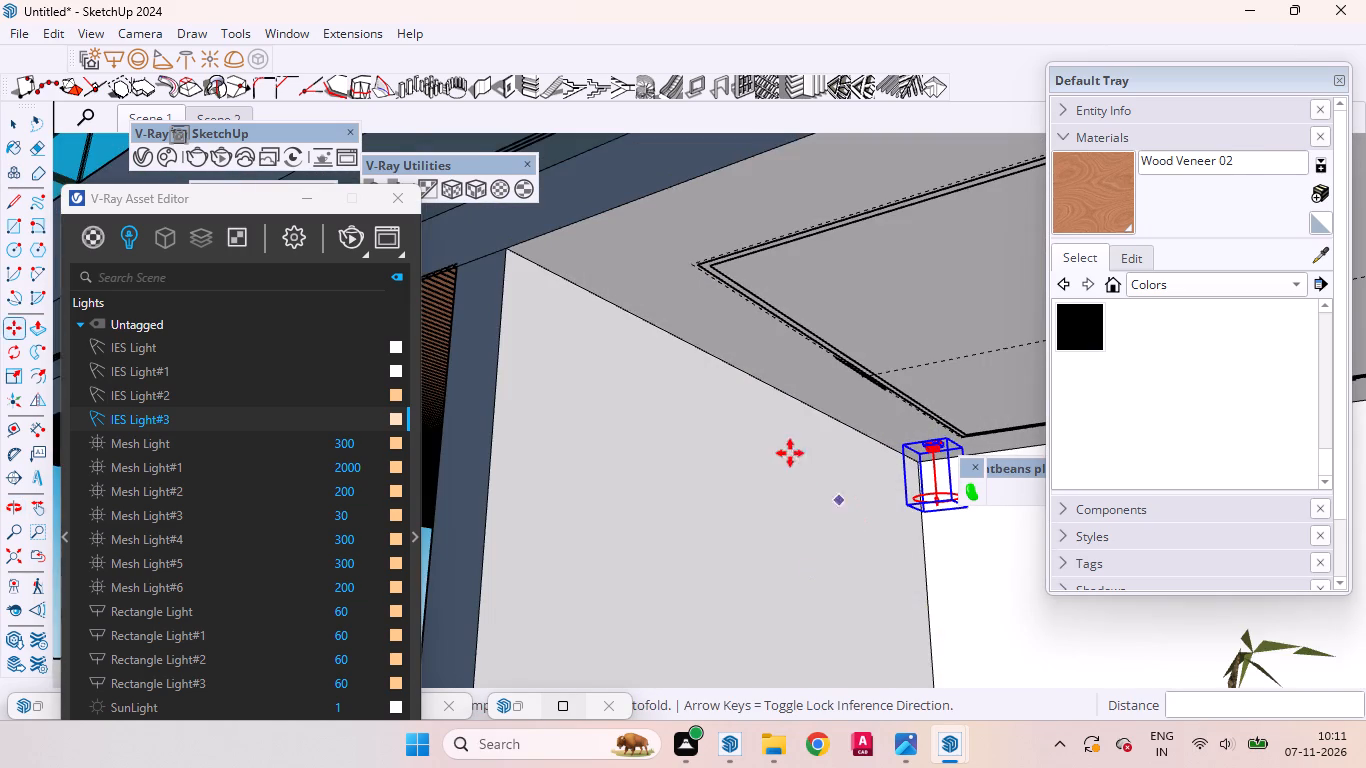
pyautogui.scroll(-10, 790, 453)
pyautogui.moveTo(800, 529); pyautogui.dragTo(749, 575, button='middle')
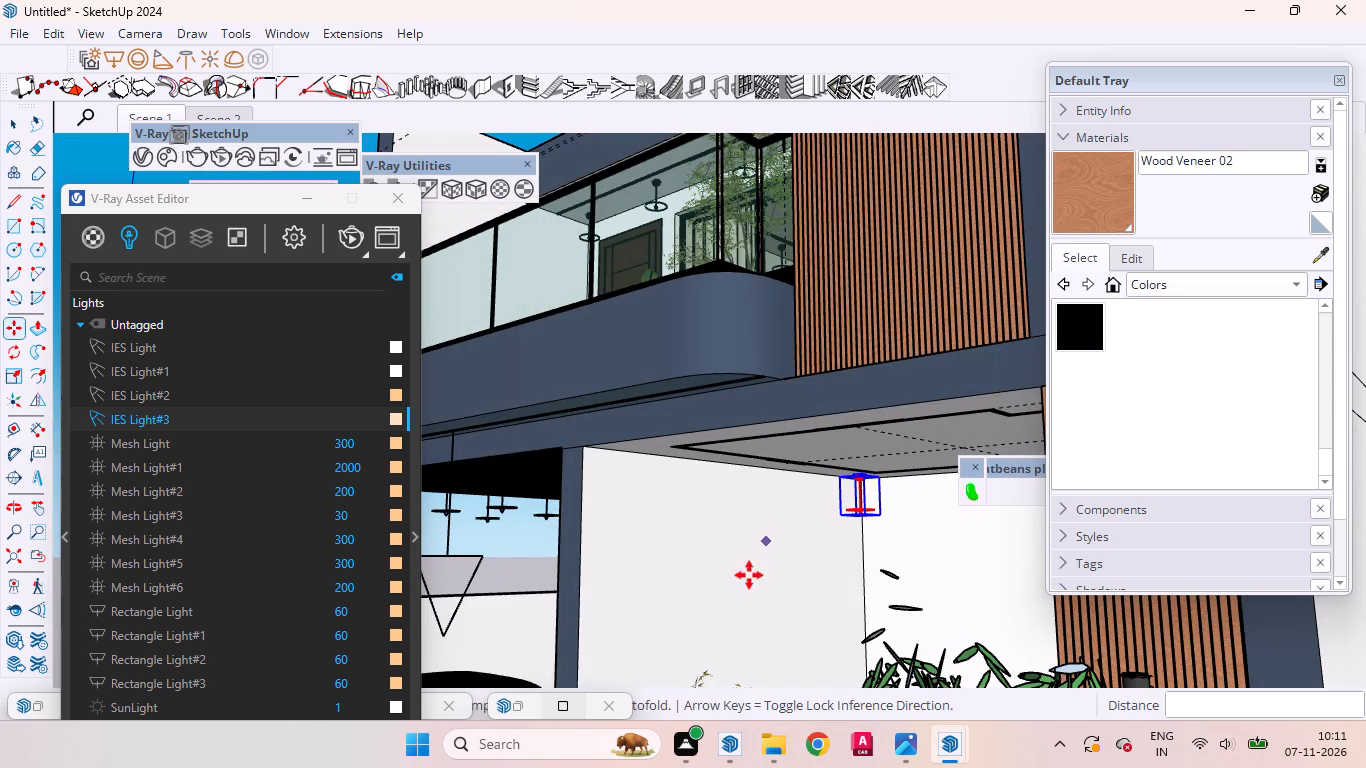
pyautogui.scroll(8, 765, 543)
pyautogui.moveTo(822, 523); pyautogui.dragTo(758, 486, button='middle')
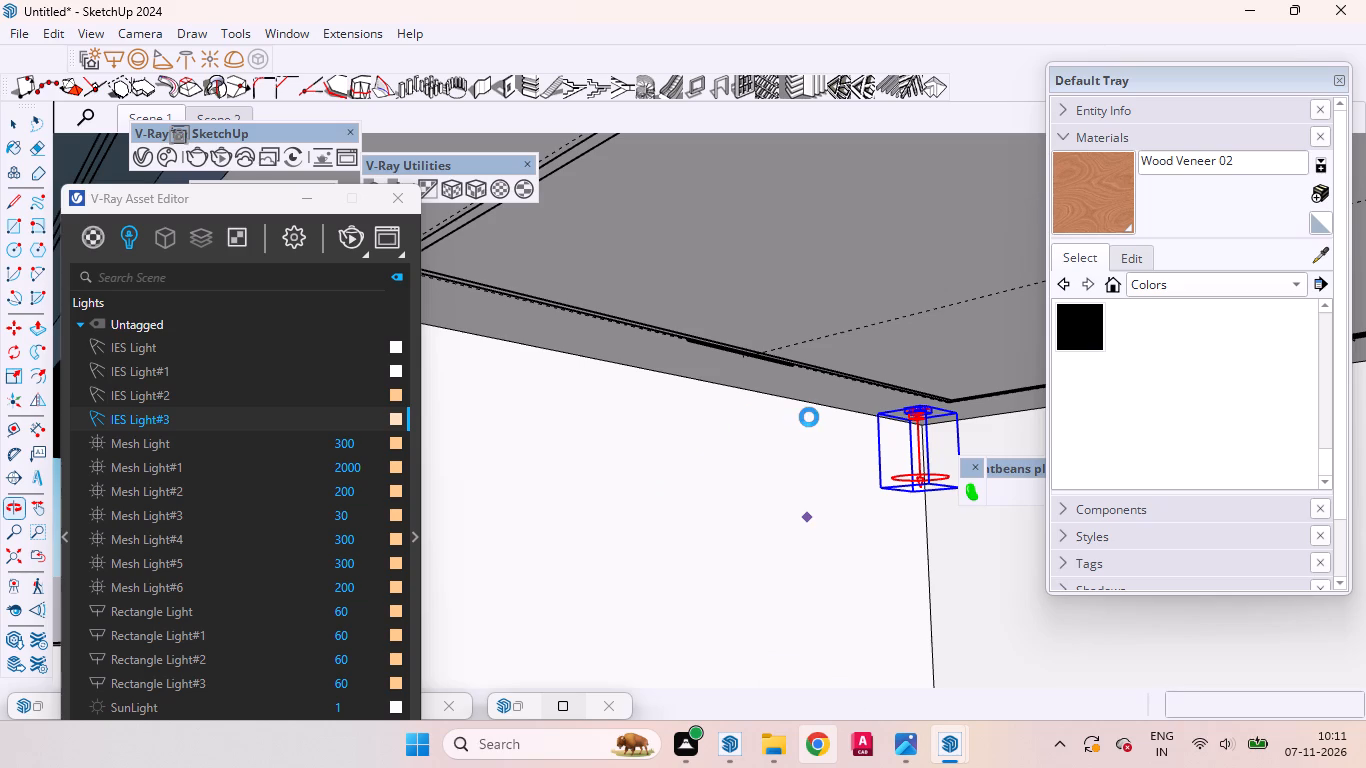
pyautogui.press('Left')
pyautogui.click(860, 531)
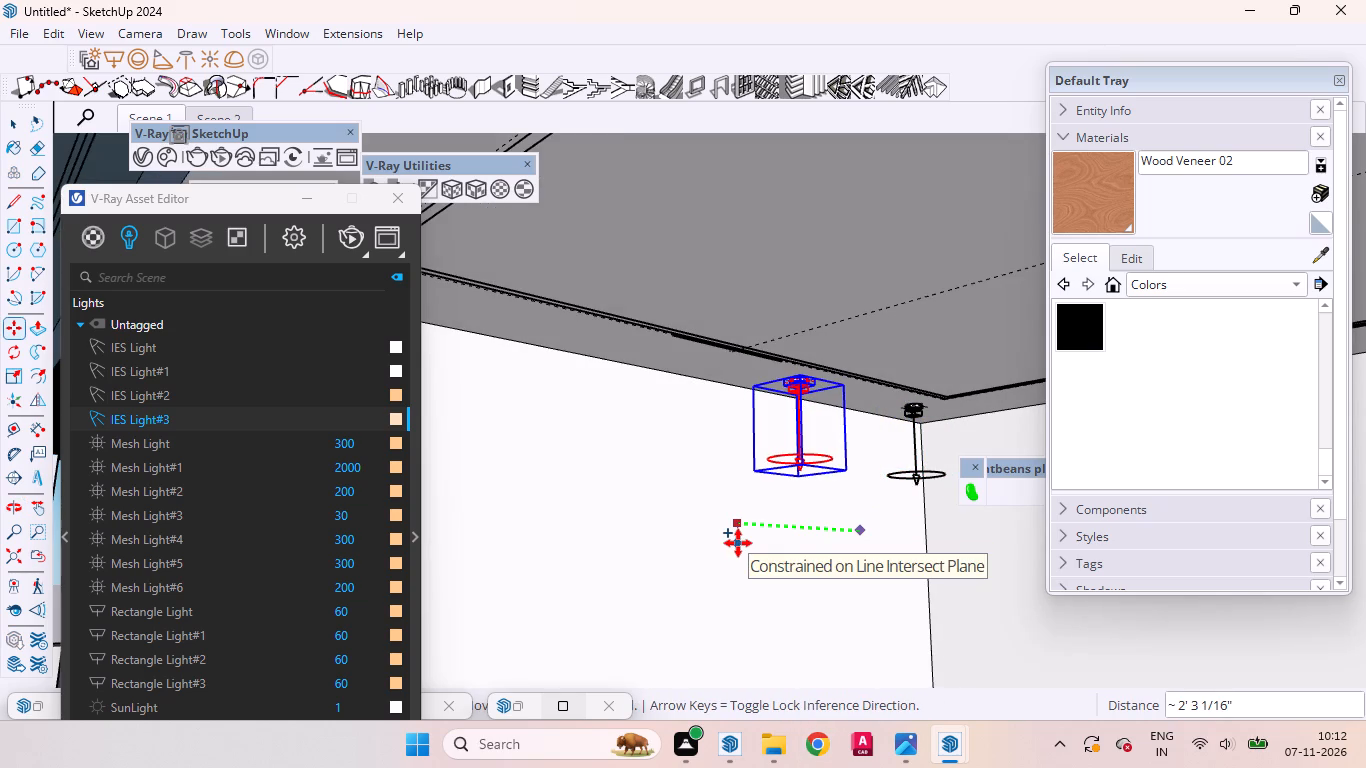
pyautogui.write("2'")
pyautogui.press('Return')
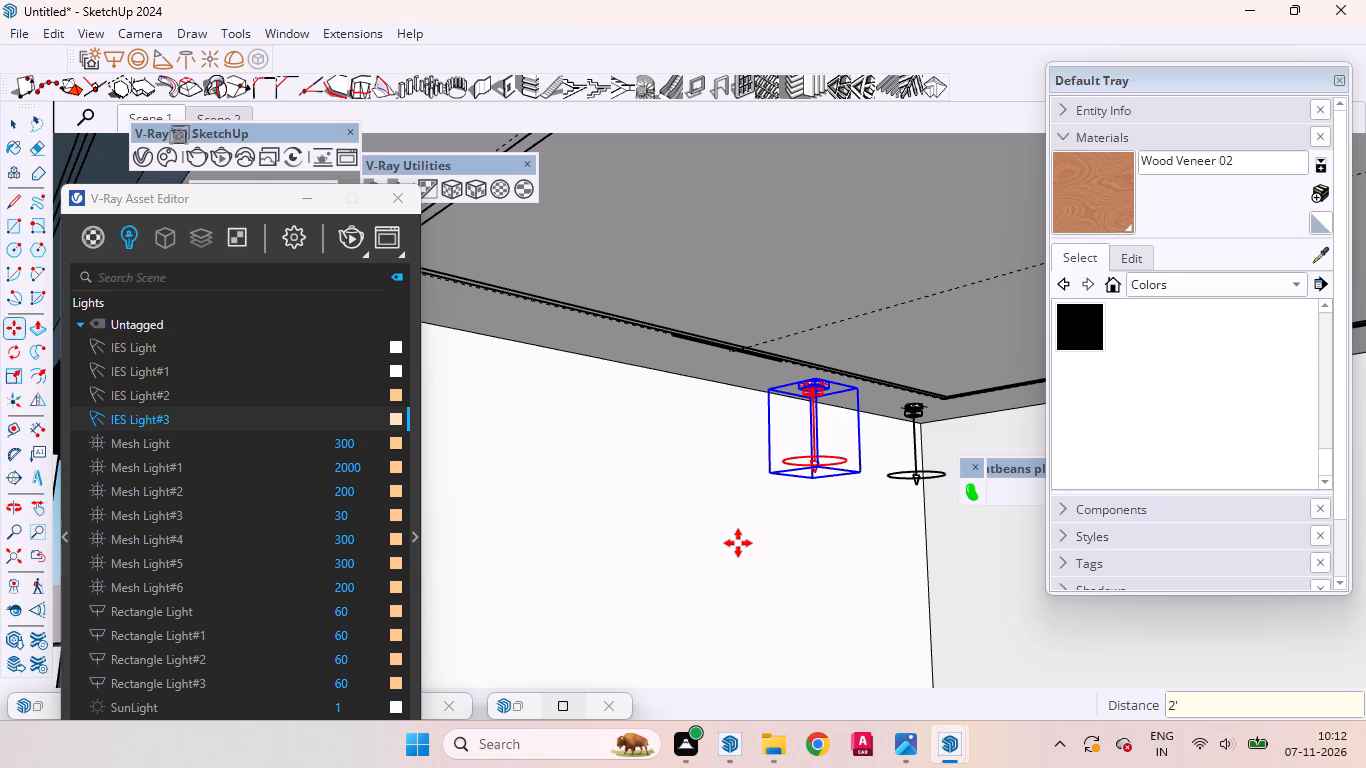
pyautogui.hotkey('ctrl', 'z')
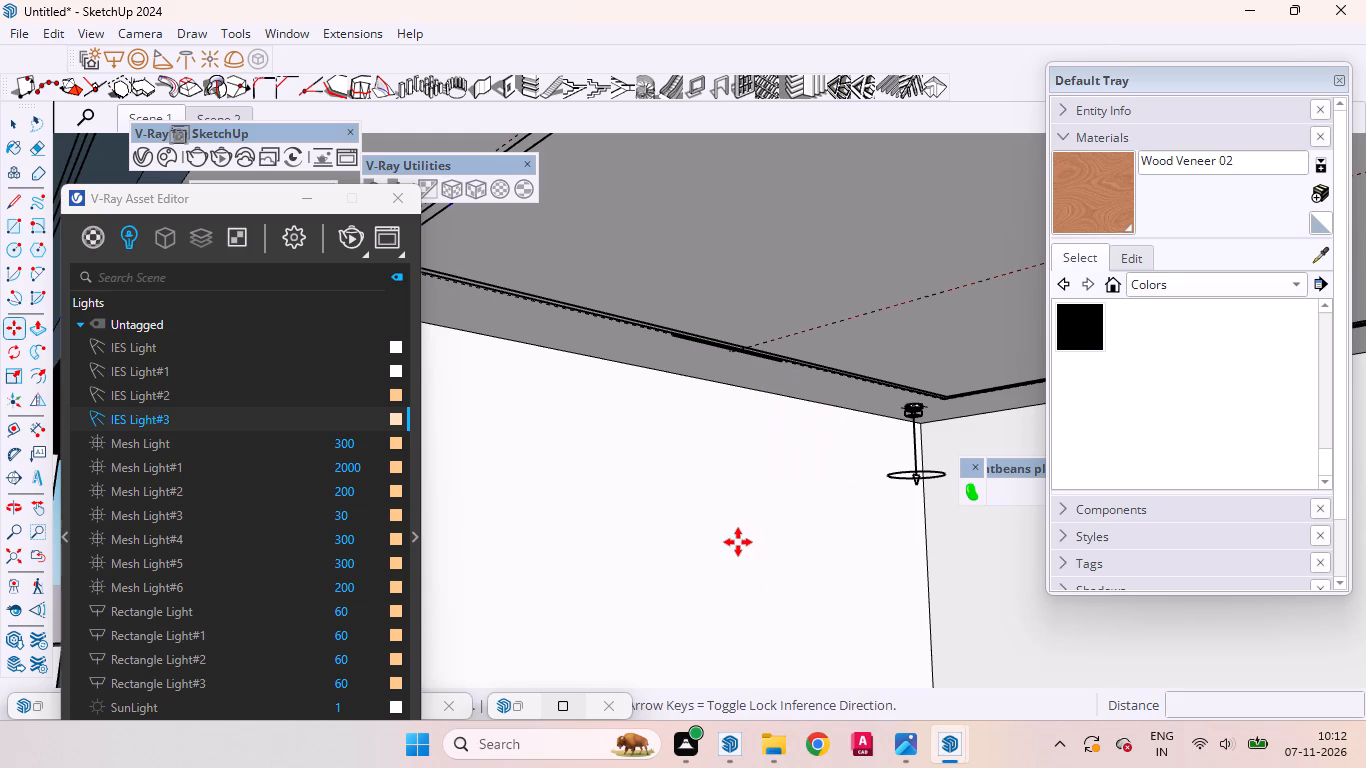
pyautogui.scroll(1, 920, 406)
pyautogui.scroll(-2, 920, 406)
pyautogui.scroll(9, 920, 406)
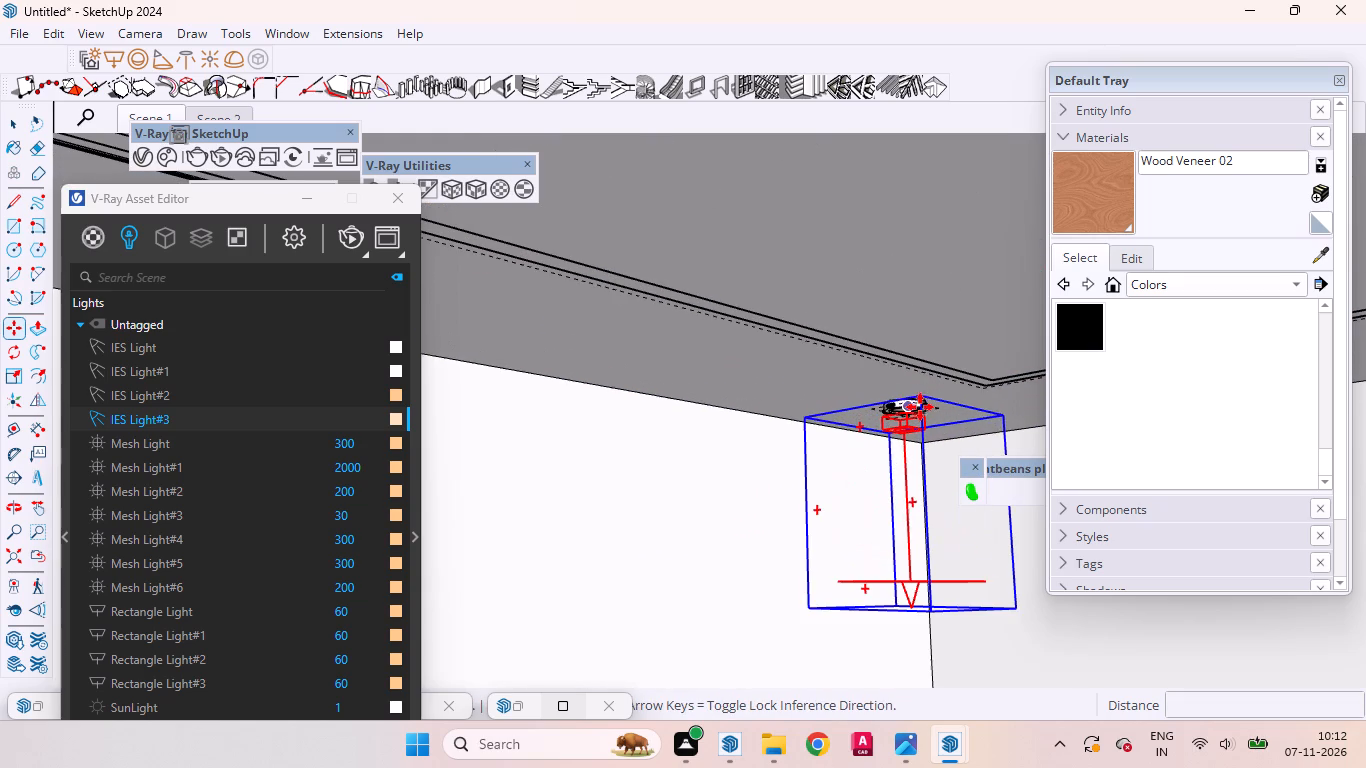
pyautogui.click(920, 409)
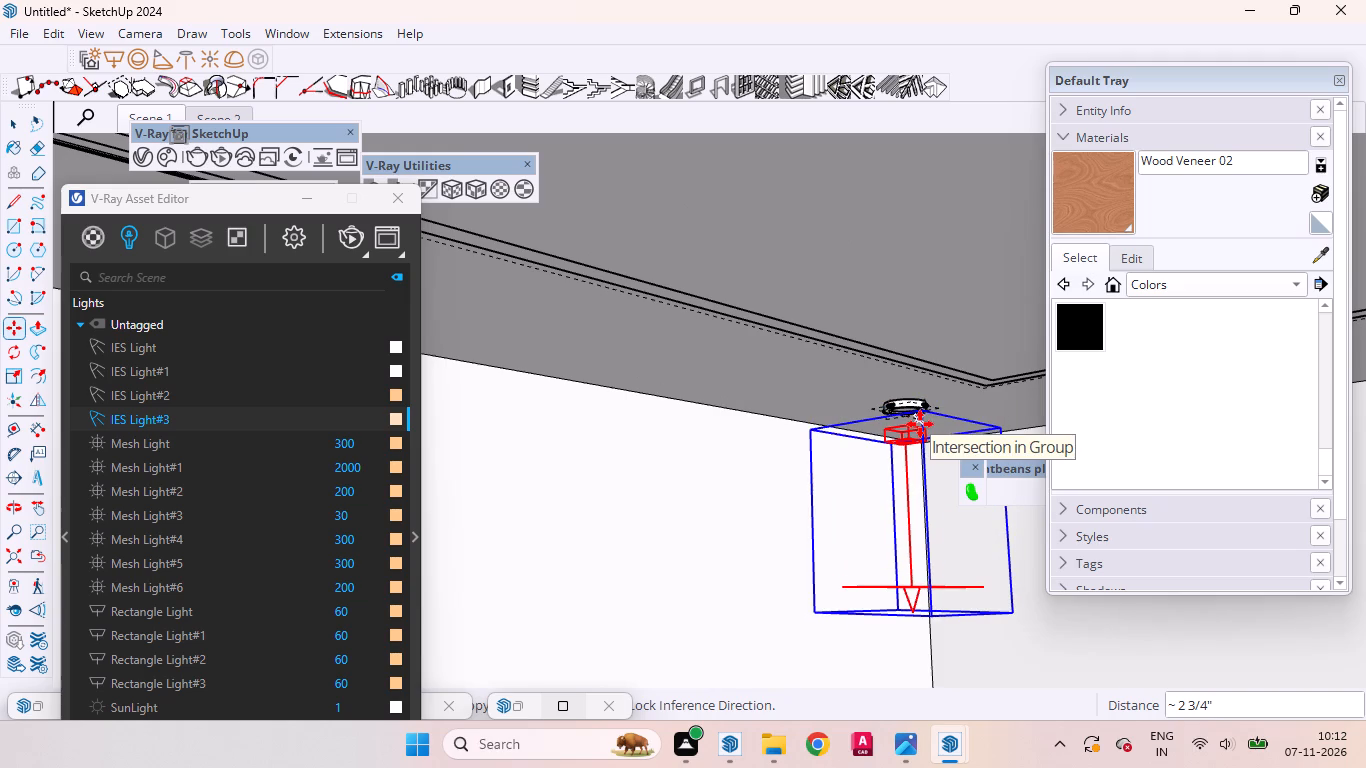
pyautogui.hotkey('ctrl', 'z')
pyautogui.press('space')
# Array the rear corner pendant light with its ceiling ring along the ground-floor side wall as three copies spaced 2'5" apart.
pyautogui.scroll(5, 914, 410)
pyautogui.moveTo(913, 435); pyautogui.dragTo(914, 422, button='middle')
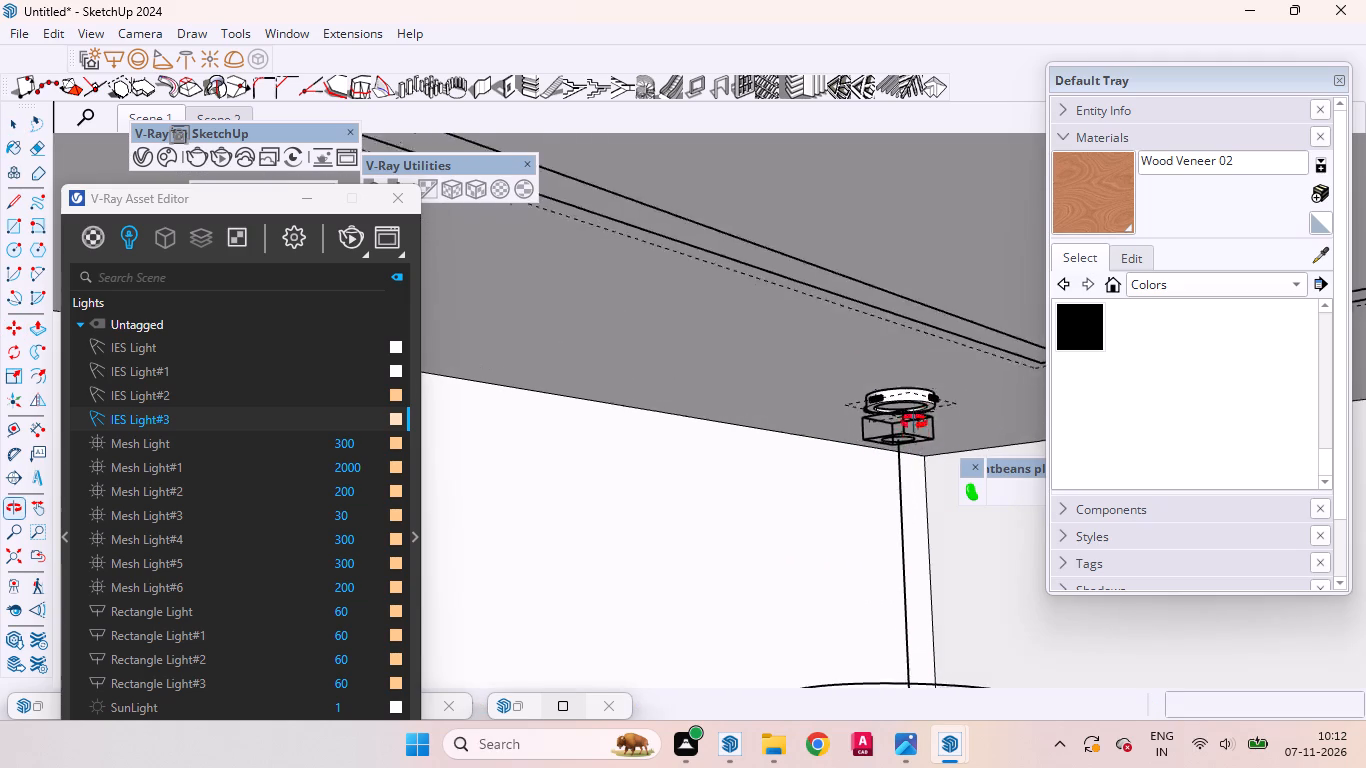
pyautogui.moveTo(914, 422); pyautogui.dragTo(913, 362, button='middle')
pyautogui.scroll(4, 914, 350)
pyautogui.click(900, 365)
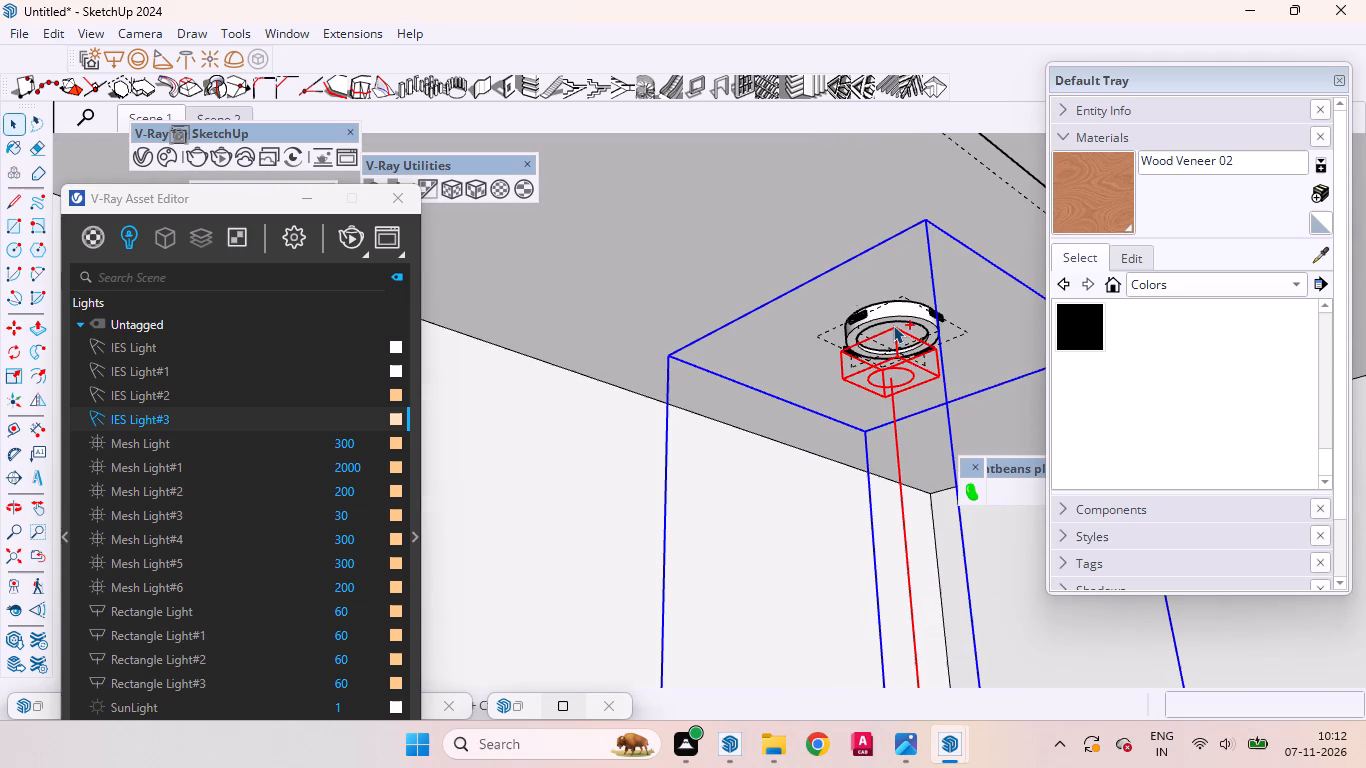
pyautogui.keyDown('ctrl'); pyautogui.click(893, 324); pyautogui.keyUp('ctrl')
pyautogui.scroll(-2, 845, 358)
pyautogui.scroll(1, 845, 358)
pyautogui.scroll(-14, 845, 358)
pyautogui.moveTo(734, 440); pyautogui.dragTo(776, 553, button='middle')
pyautogui.scroll(-2, 877, 472)
pyautogui.scroll(1, 886, 462)
pyautogui.scroll(-20, 888, 460)
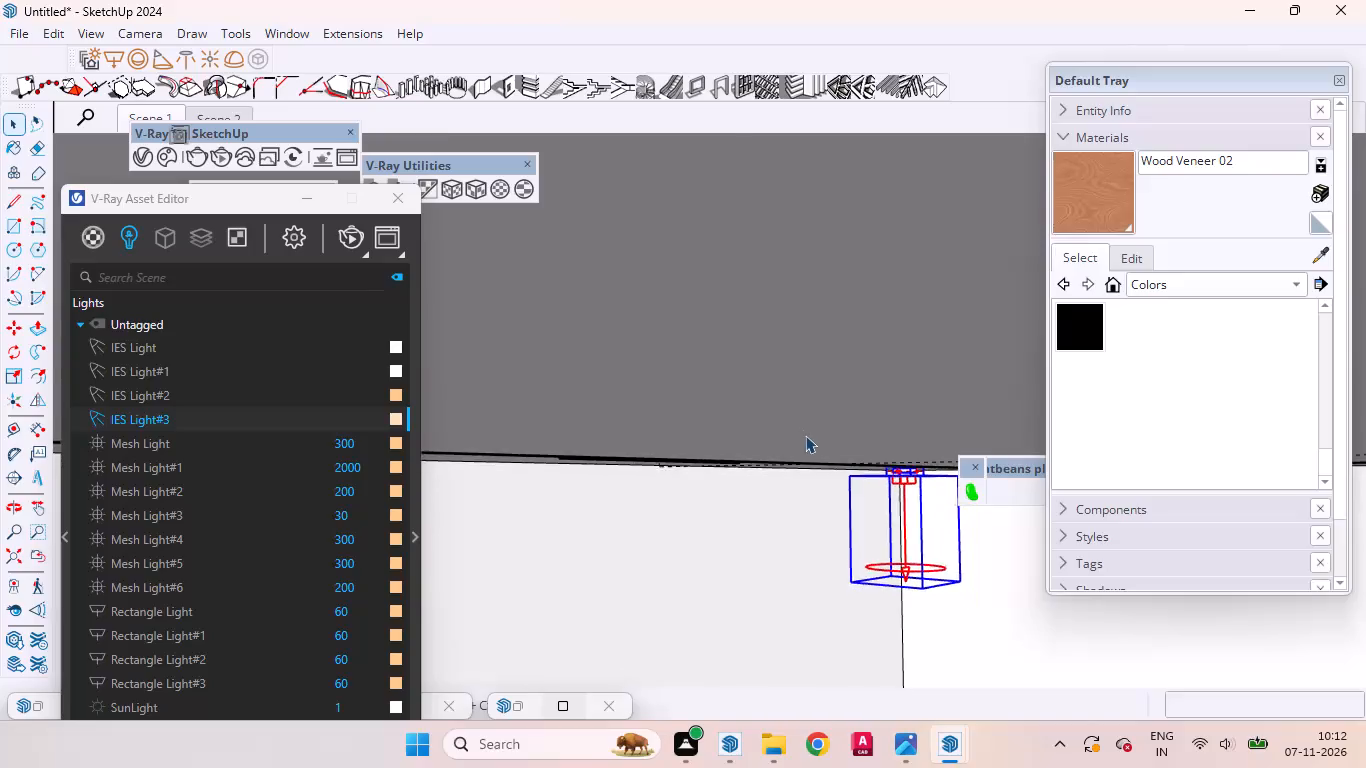
pyautogui.scroll(-3, 805, 435)
pyautogui.scroll(1, 807, 436)
pyautogui.scroll(-19, 807, 436)
pyautogui.moveTo(852, 554); pyautogui.dragTo(835, 520, button='middle')
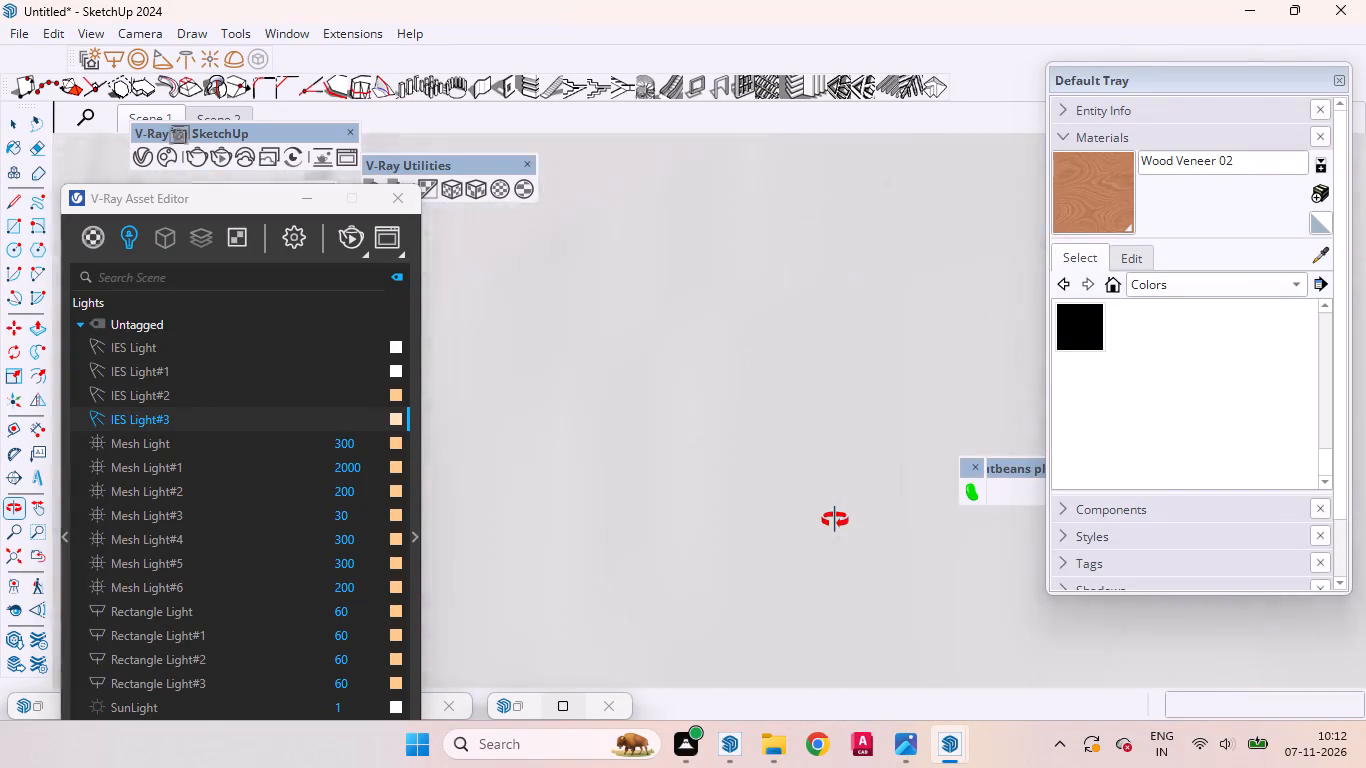
pyautogui.moveTo(835, 520); pyautogui.dragTo(852, 542, button='middle')
pyautogui.scroll(-1, 845, 518)
pyautogui.scroll(8, 839, 501)
pyautogui.moveTo(832, 479); pyautogui.dragTo(807, 486, button='middle')
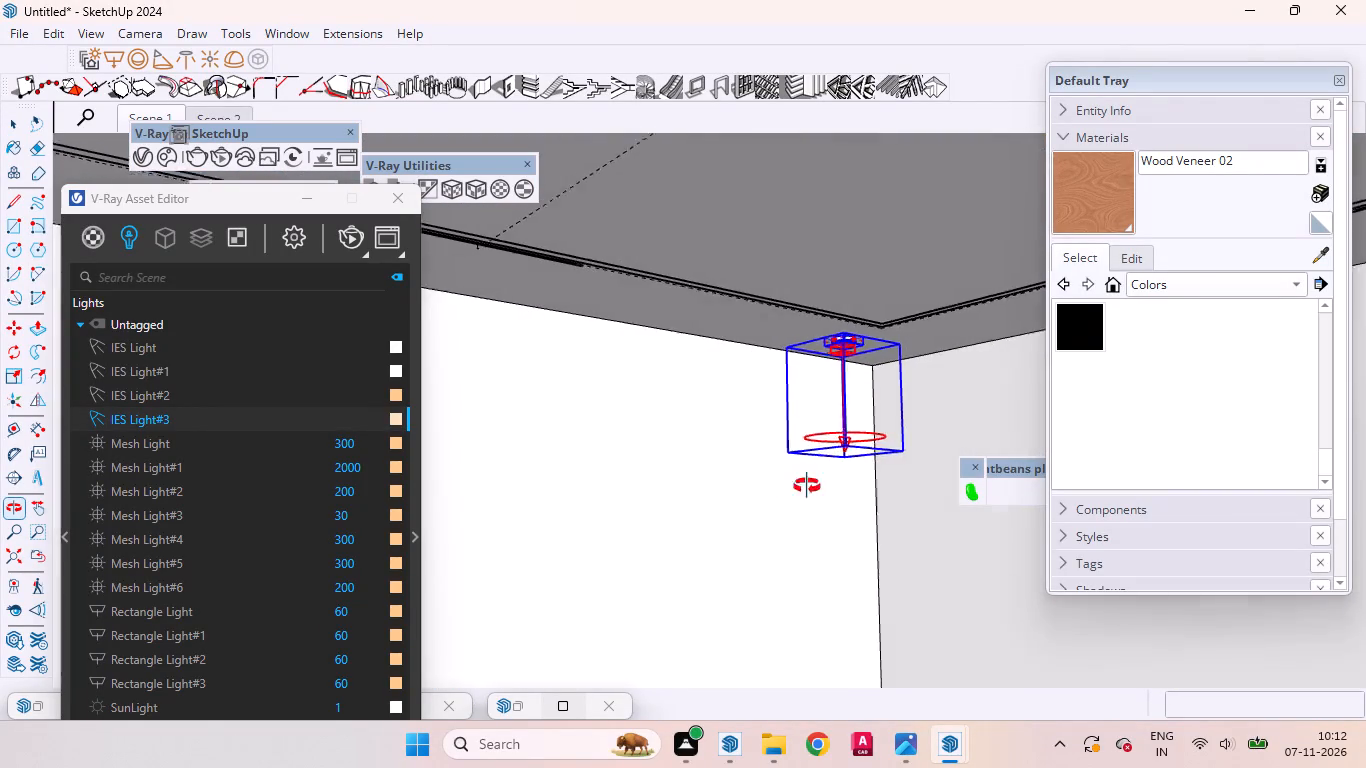
pyautogui.moveTo(807, 486); pyautogui.dragTo(893, 469, button='middle')
pyautogui.scroll(1, 893, 469)
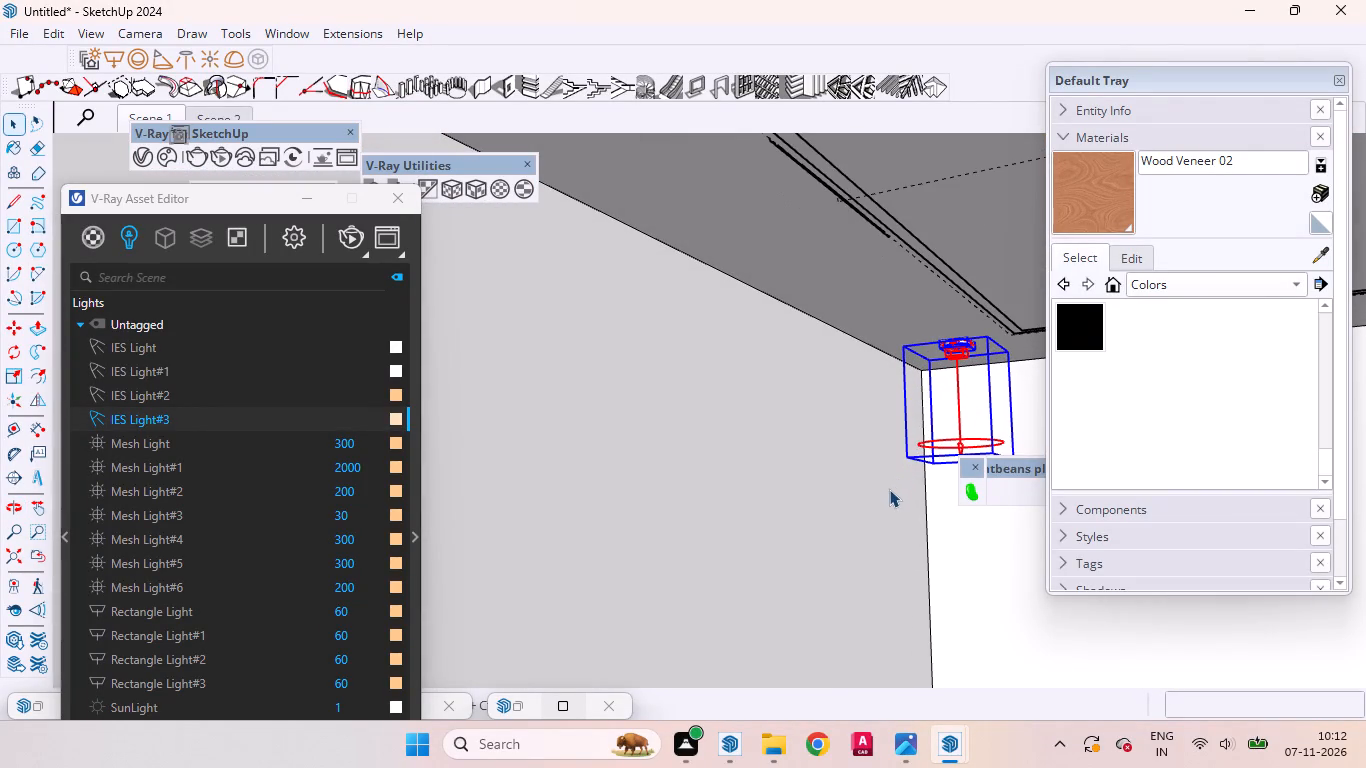
pyautogui.moveTo(888, 490); pyautogui.dragTo(857, 486, button='middle')
pyautogui.scroll(-16, 944, 488)
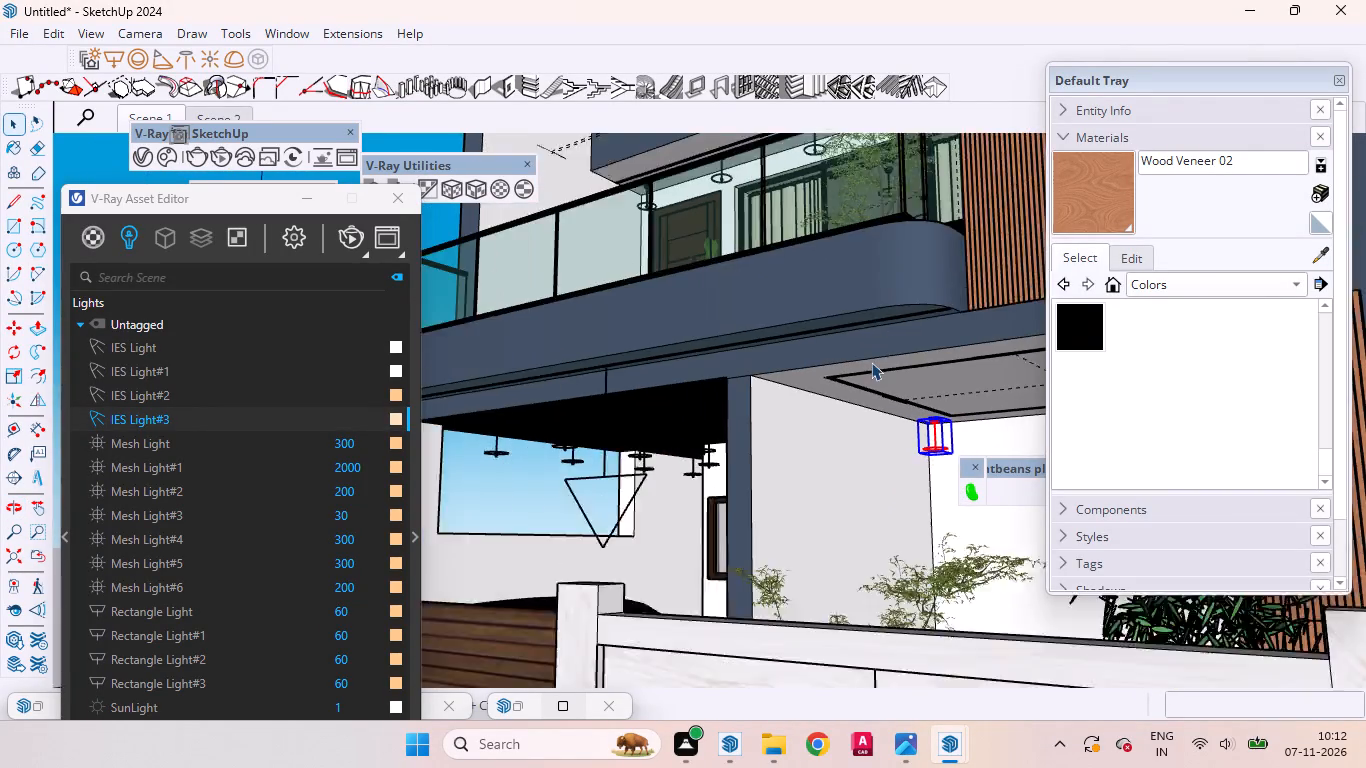
pyautogui.scroll(-5, 871, 362)
pyautogui.scroll(1, 862, 372)
pyautogui.scroll(-1, 862, 372)
pyautogui.moveTo(874, 448); pyautogui.dragTo(800, 481, button='middle')
pyautogui.scroll(1, 799, 476)
pyautogui.press('m')
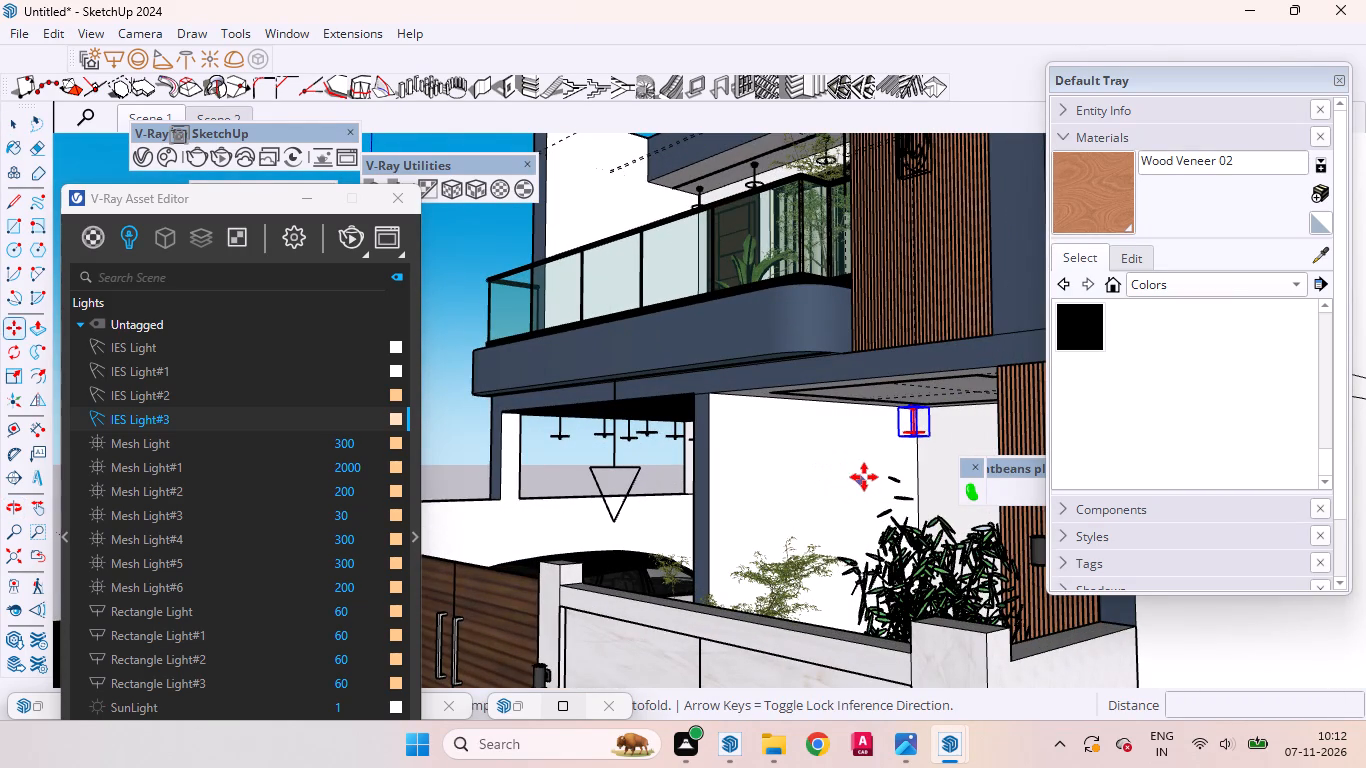
pyautogui.click(865, 470)
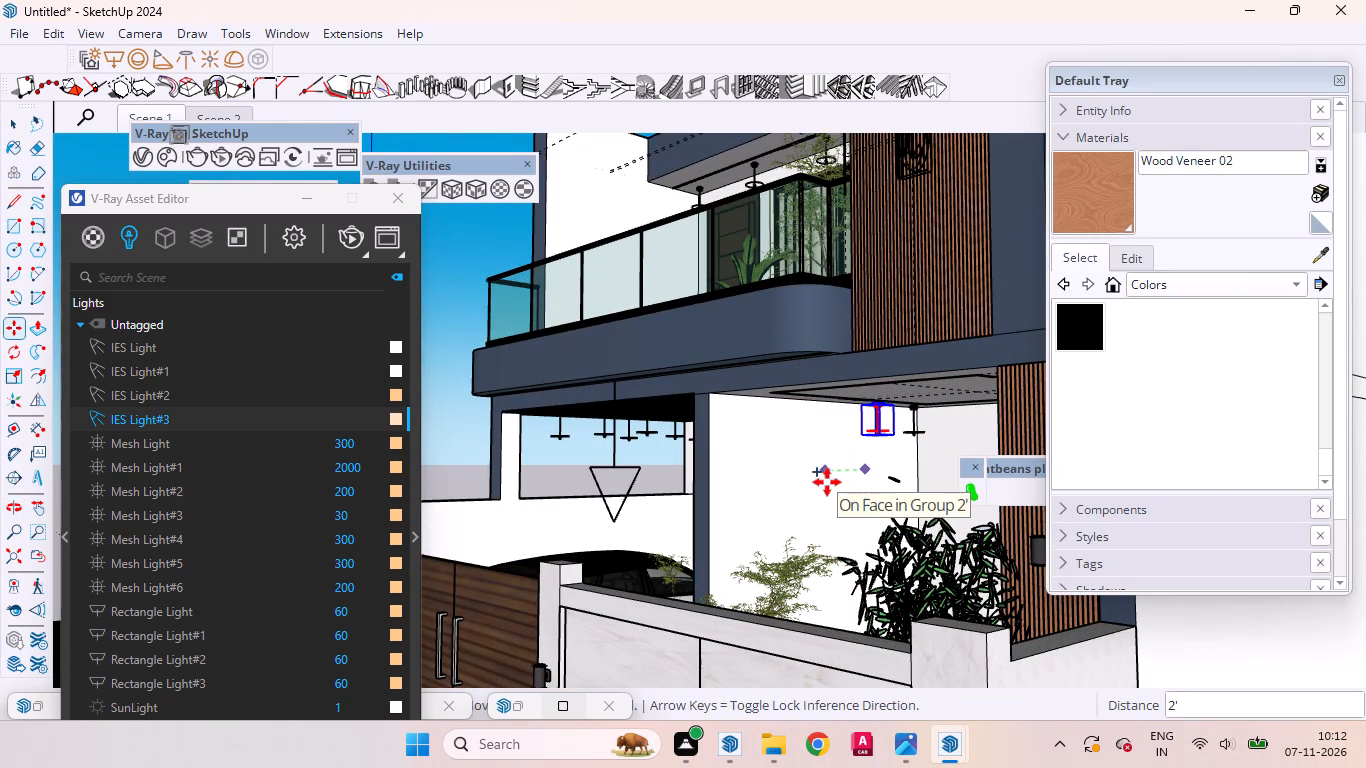
pyautogui.press('Left')
pyautogui.write("2'5")
pyautogui.press('Return')
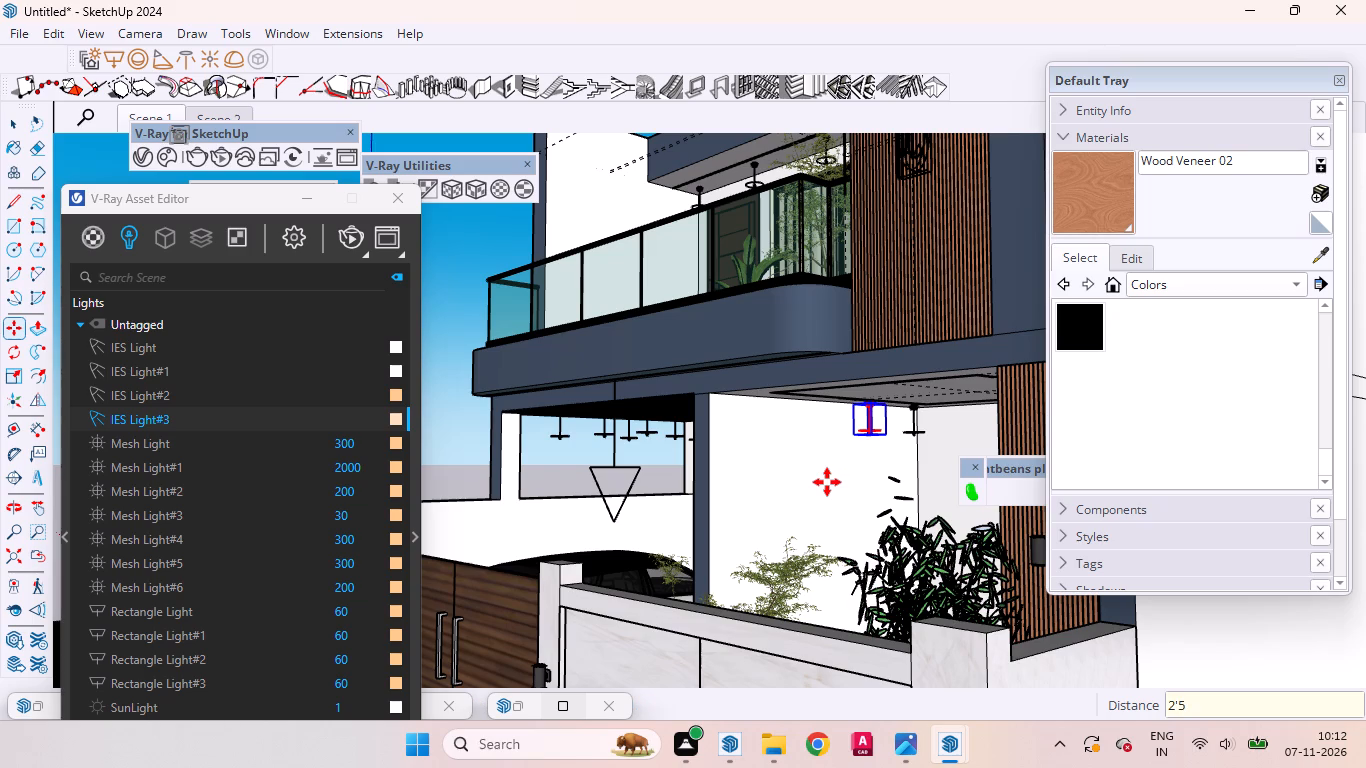
pyautogui.hotkey('shift', '*')
pyautogui.press('3')
pyautogui.press('Return')
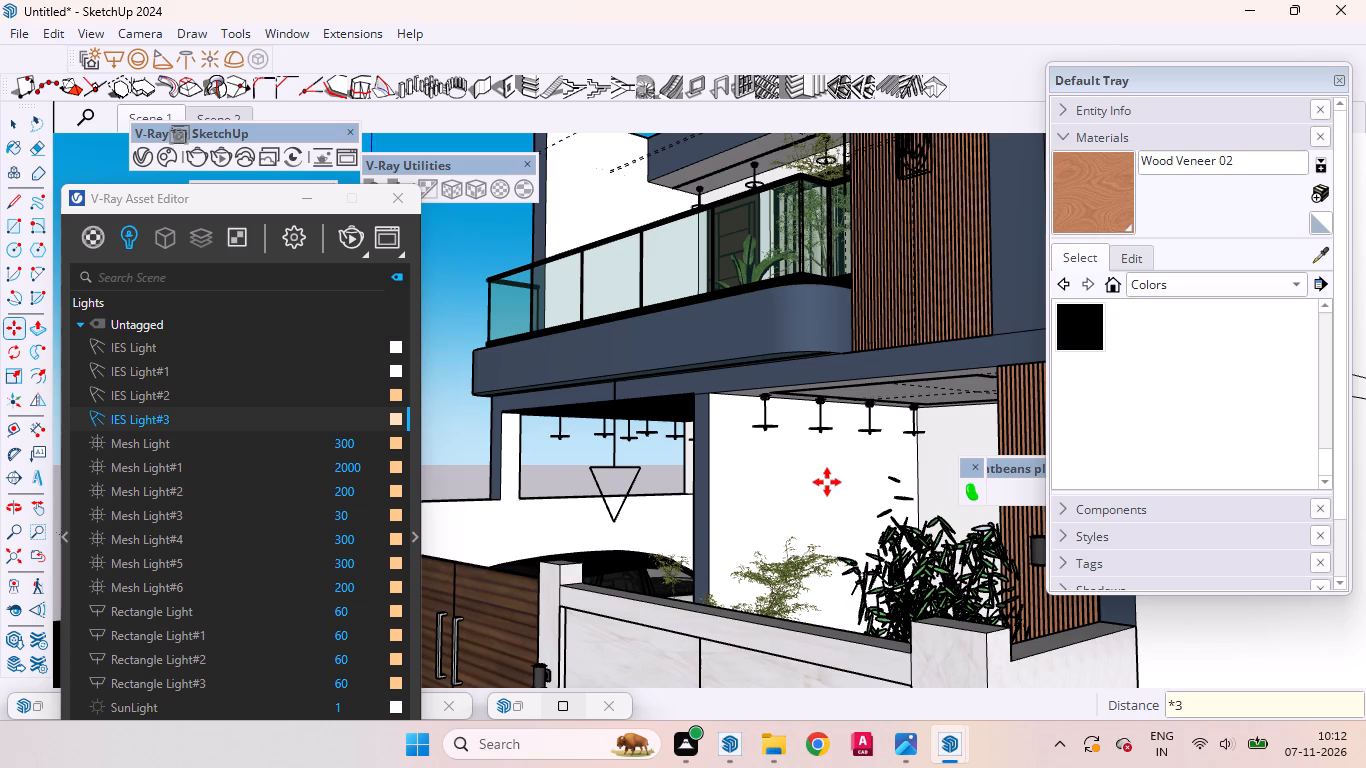
pyautogui.press('space')
# Examine the ground-floor side-wall row of pendant lights from the front of the house and close up at the rear corner.
pyautogui.scroll(4, 831, 460)
pyautogui.moveTo(817, 480); pyautogui.dragTo(790, 428, button='middle')
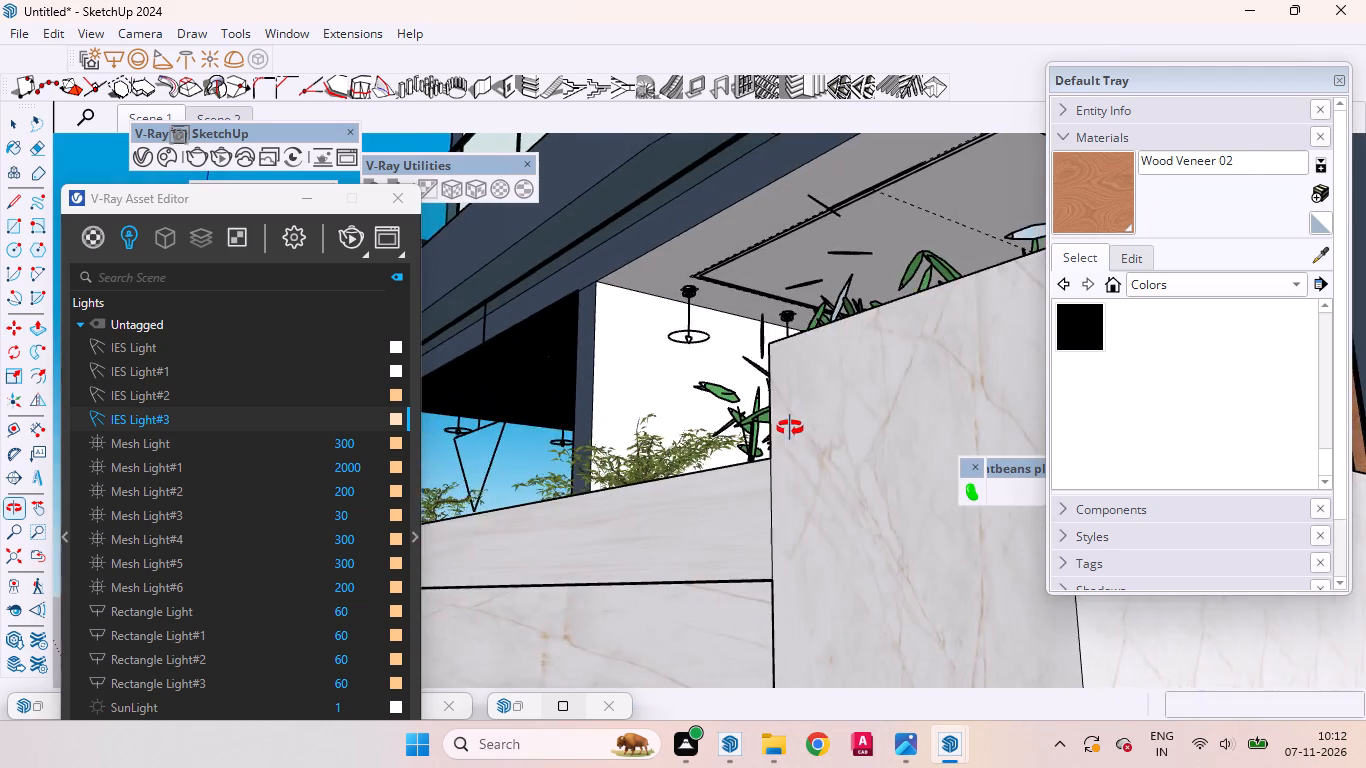
pyautogui.moveTo(790, 428); pyautogui.dragTo(928, 467, button='middle')
pyautogui.scroll(-14, 926, 452)
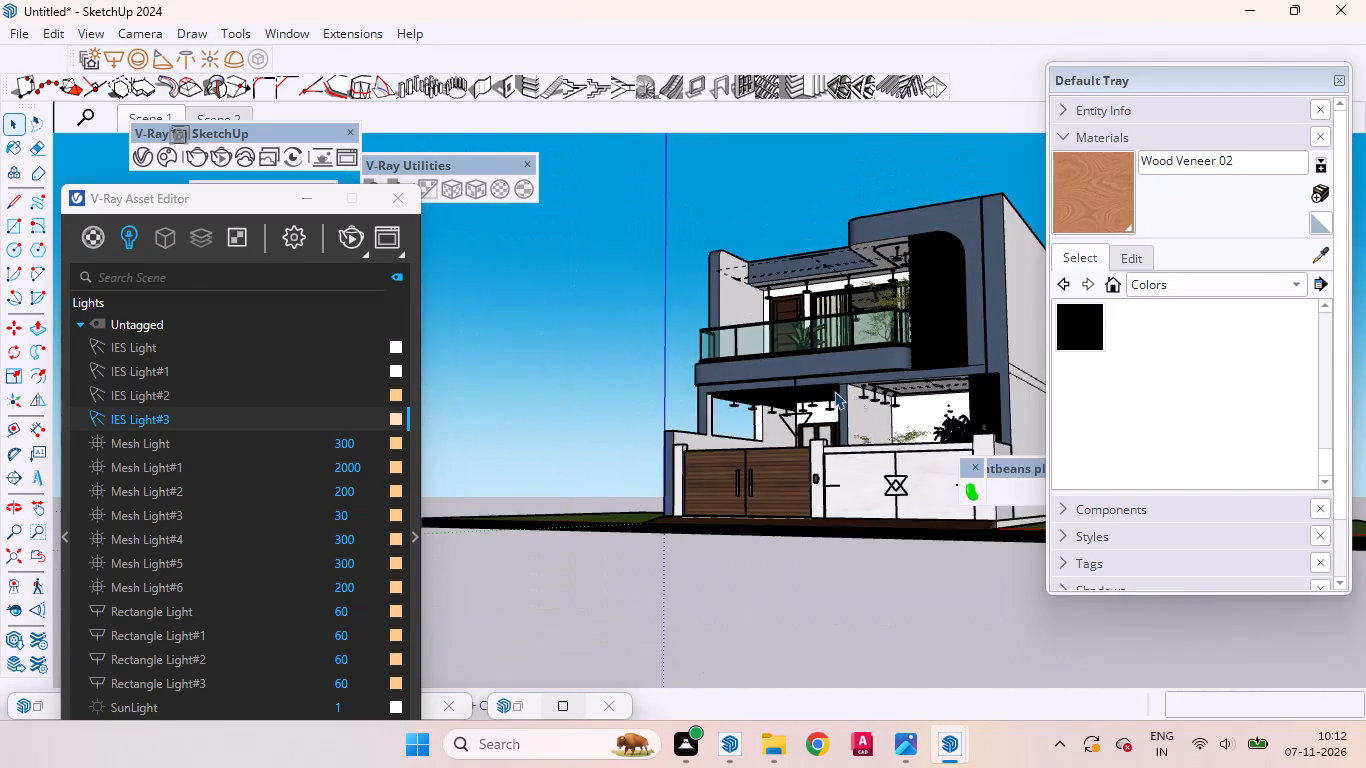
pyautogui.scroll(4, 834, 391)
pyautogui.moveTo(877, 448); pyautogui.dragTo(986, 479, button='middle')
pyautogui.scroll(-7, 563, 257)
pyautogui.scroll(3, 755, 332)
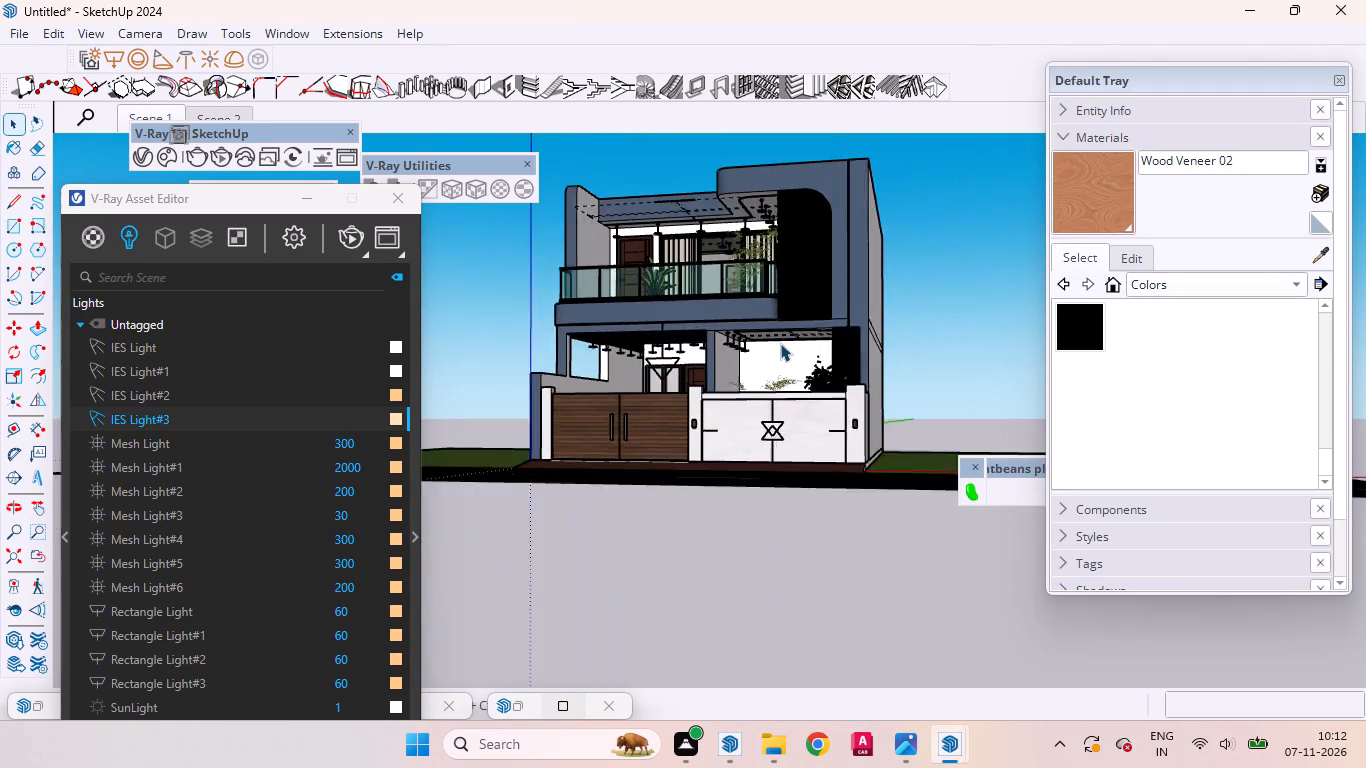
pyautogui.scroll(6, 780, 343)
pyautogui.moveTo(771, 377); pyautogui.dragTo(862, 392, button='middle')
pyautogui.scroll(2, 820, 342)
pyautogui.scroll(-1, 818, 341)
pyautogui.scroll(9, 818, 341)
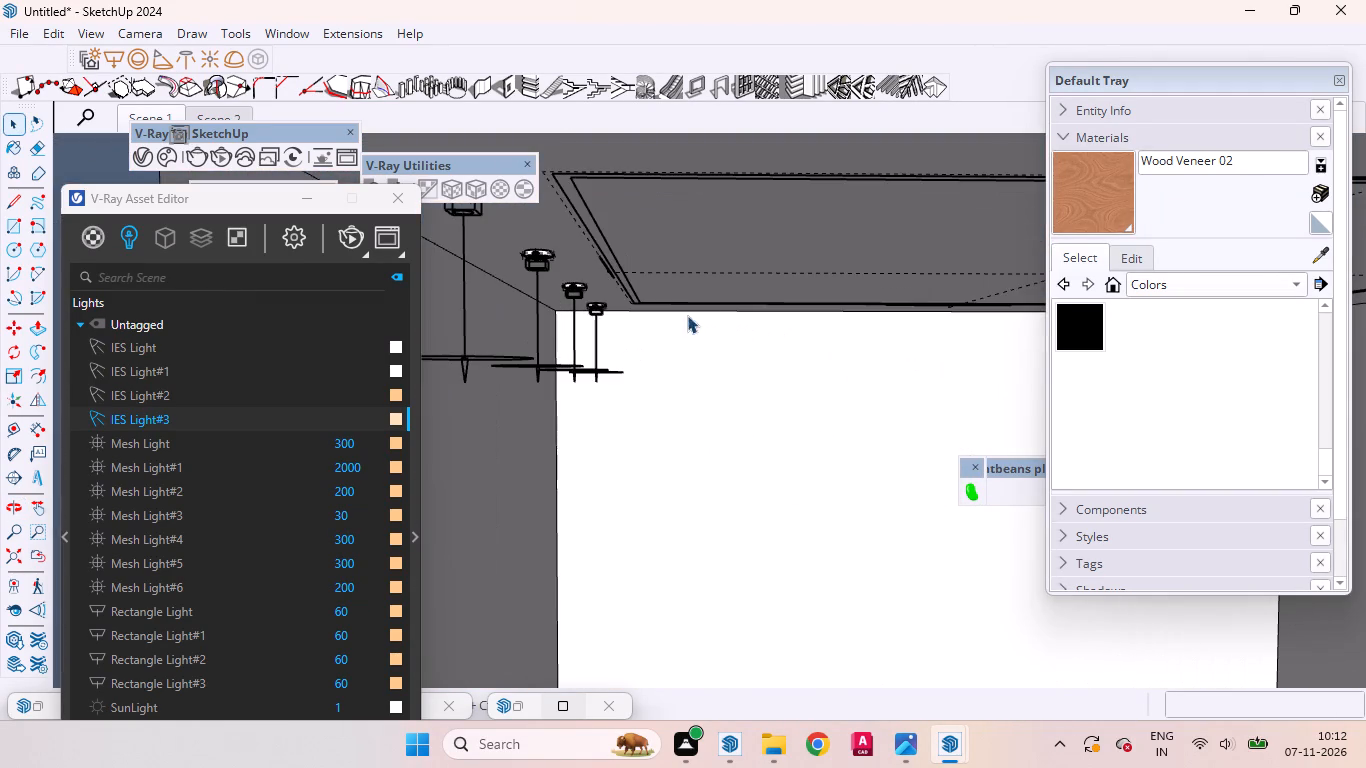
pyautogui.scroll(-2, 597, 308)
pyautogui.scroll(9, 597, 307)
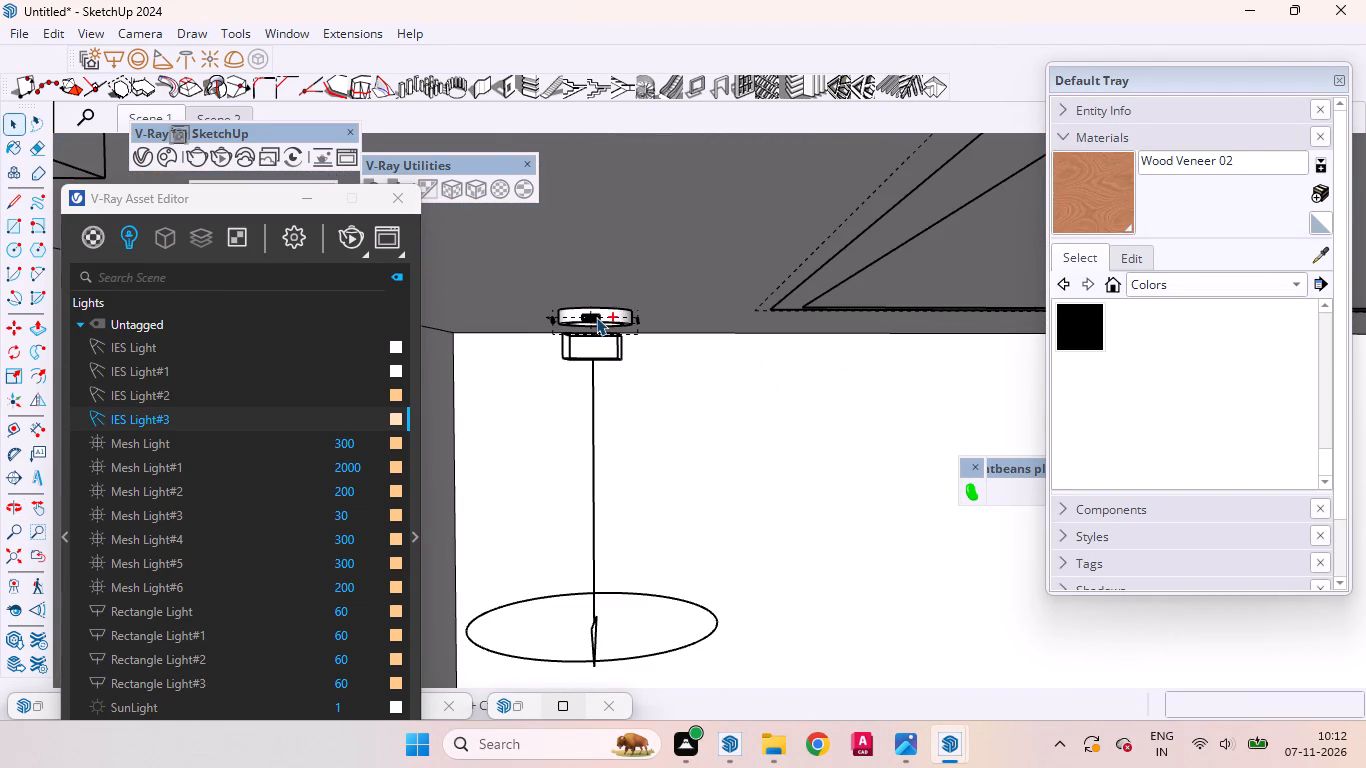
# Copy the rear corner pendant light with its ceiling ring about 2' 2 3/4" along the ground-floor rear wall.
pyautogui.keyDown('ctrl'); pyautogui.click(596, 317); pyautogui.keyUp('ctrl')
pyautogui.keyDown('ctrl'); pyautogui.click(612, 357); pyautogui.keyUp('ctrl')
pyautogui.keyDown('ctrl'); pyautogui.scroll(-2, 590, 309); pyautogui.keyUp('ctrl')
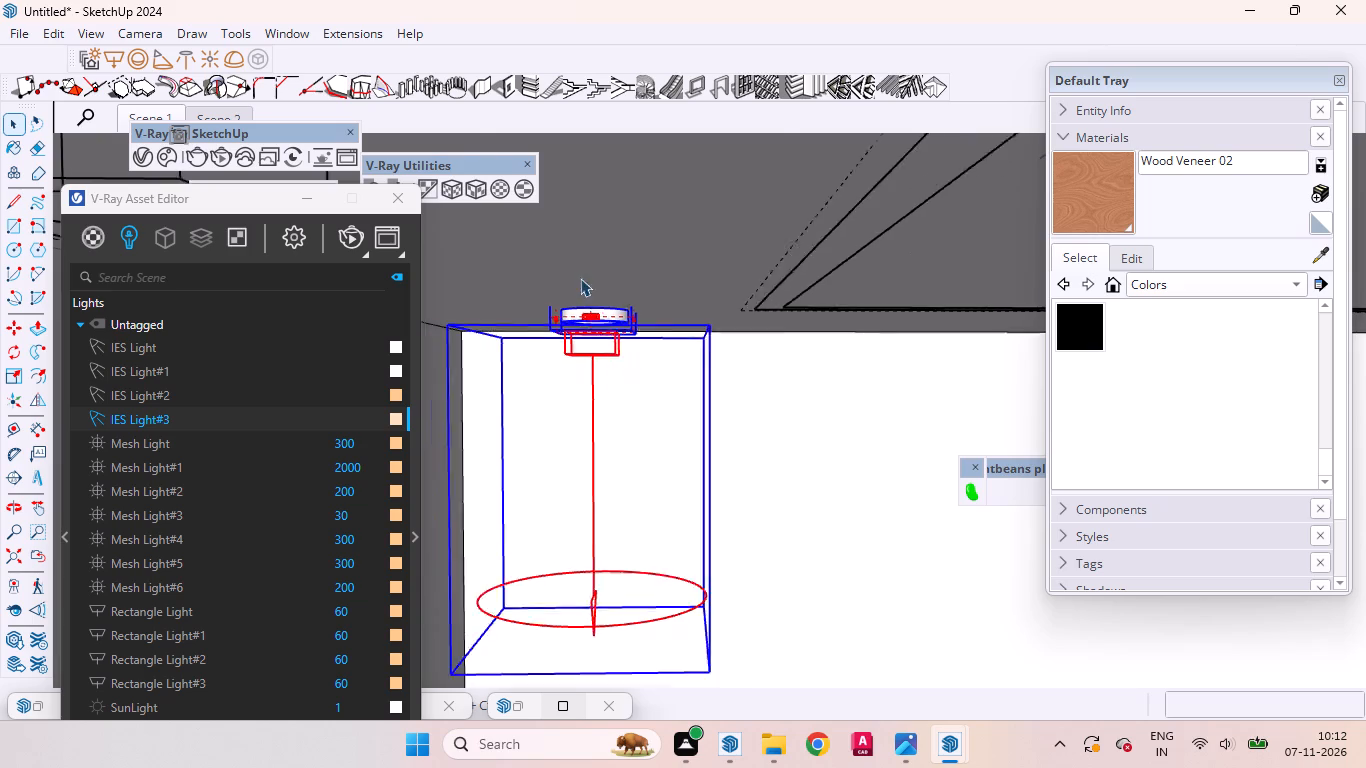
pyautogui.keyDown('ctrl'); pyautogui.scroll(-17, 580, 278); pyautogui.keyUp('ctrl')
pyautogui.scroll(1, 537, 232)
pyautogui.scroll(-6, 537, 232)
pyautogui.moveTo(575, 300); pyautogui.dragTo(545, 222, button='middle')
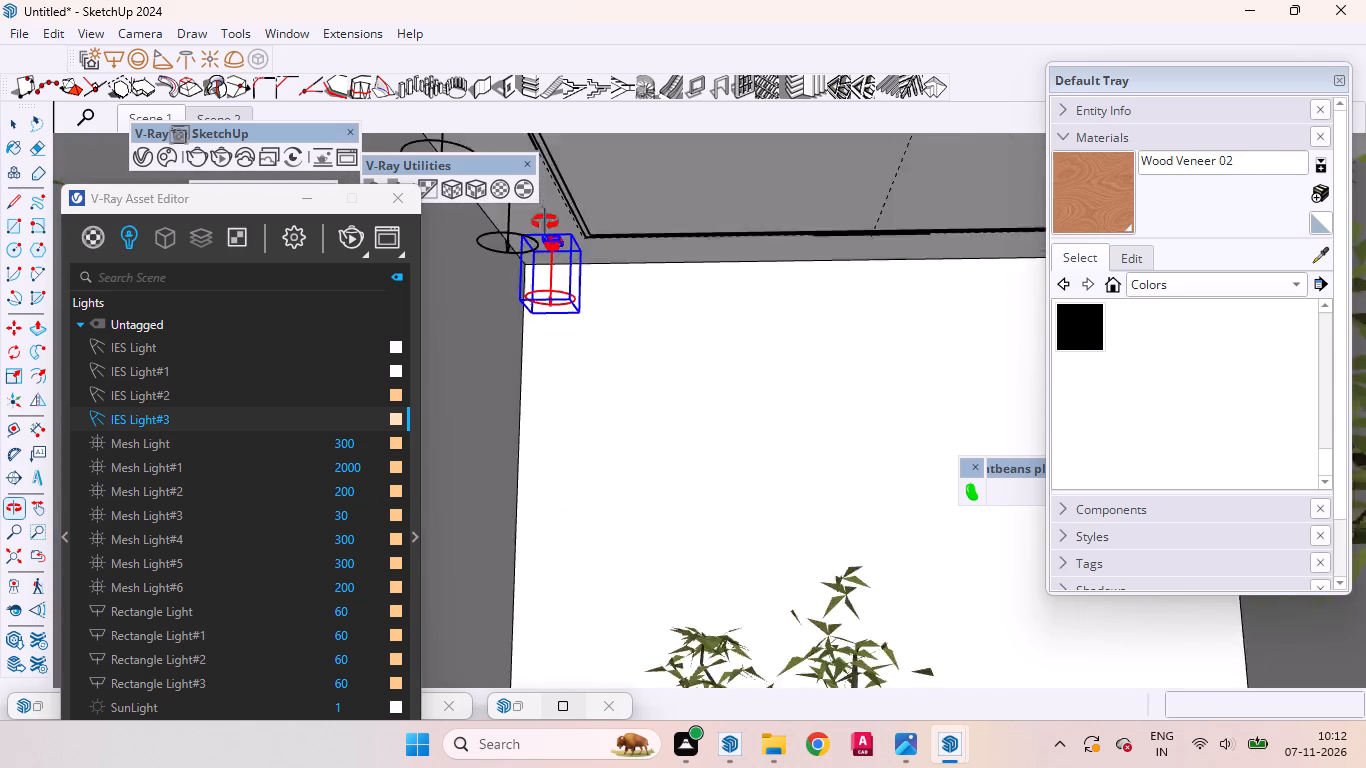
pyautogui.moveTo(545, 222); pyautogui.dragTo(597, 301, button='middle')
pyautogui.scroll(-11, 620, 298)
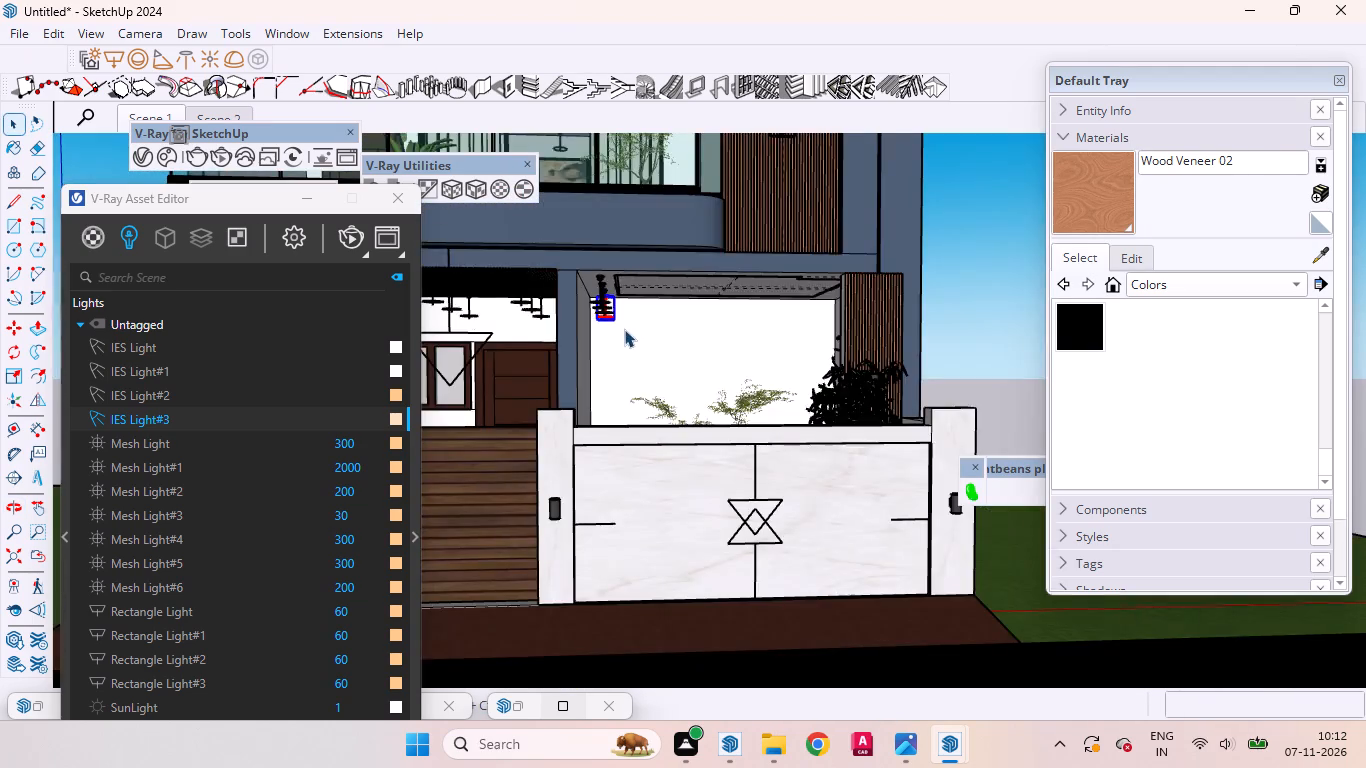
pyautogui.moveTo(628, 335); pyautogui.dragTo(679, 350, button='middle')
pyautogui.scroll(2, 685, 326)
pyautogui.scroll(-1, 685, 326)
pyautogui.scroll(3, 685, 326)
pyautogui.moveTo(682, 328); pyautogui.dragTo(618, 299, button='middle')
pyautogui.scroll(1, 618, 299)
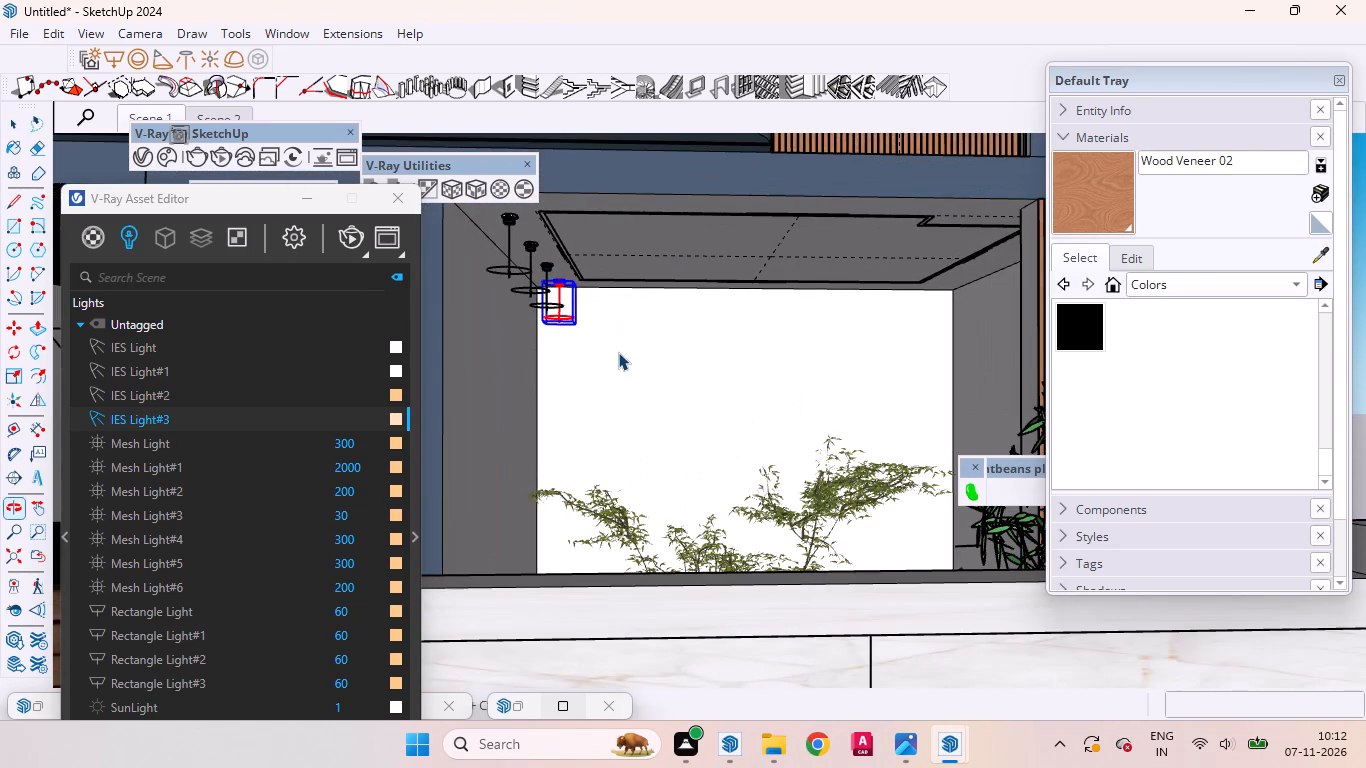
pyautogui.press('m')
pyautogui.scroll(3, 619, 352)
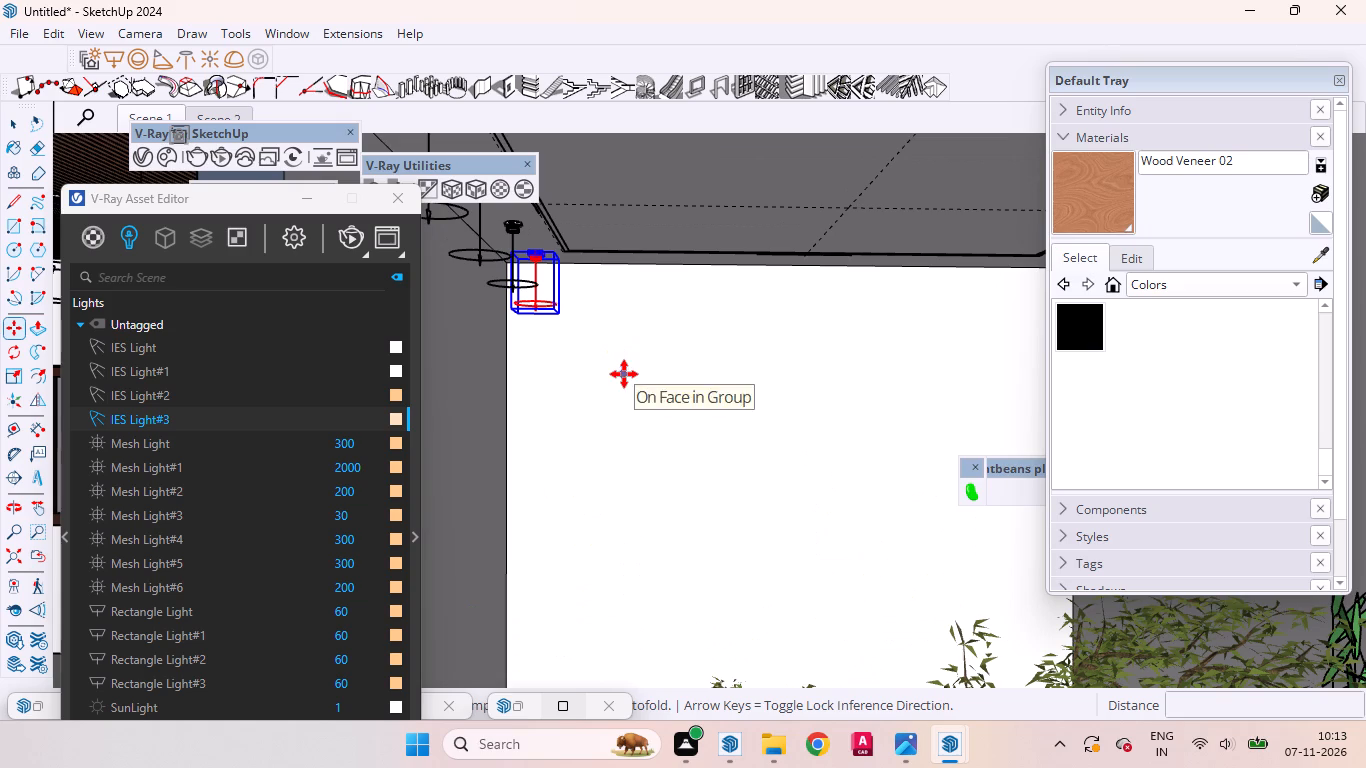
pyautogui.scroll(10, 575, 231)
pyautogui.scroll(-1, 568, 256)
pyautogui.scroll(4, 563, 262)
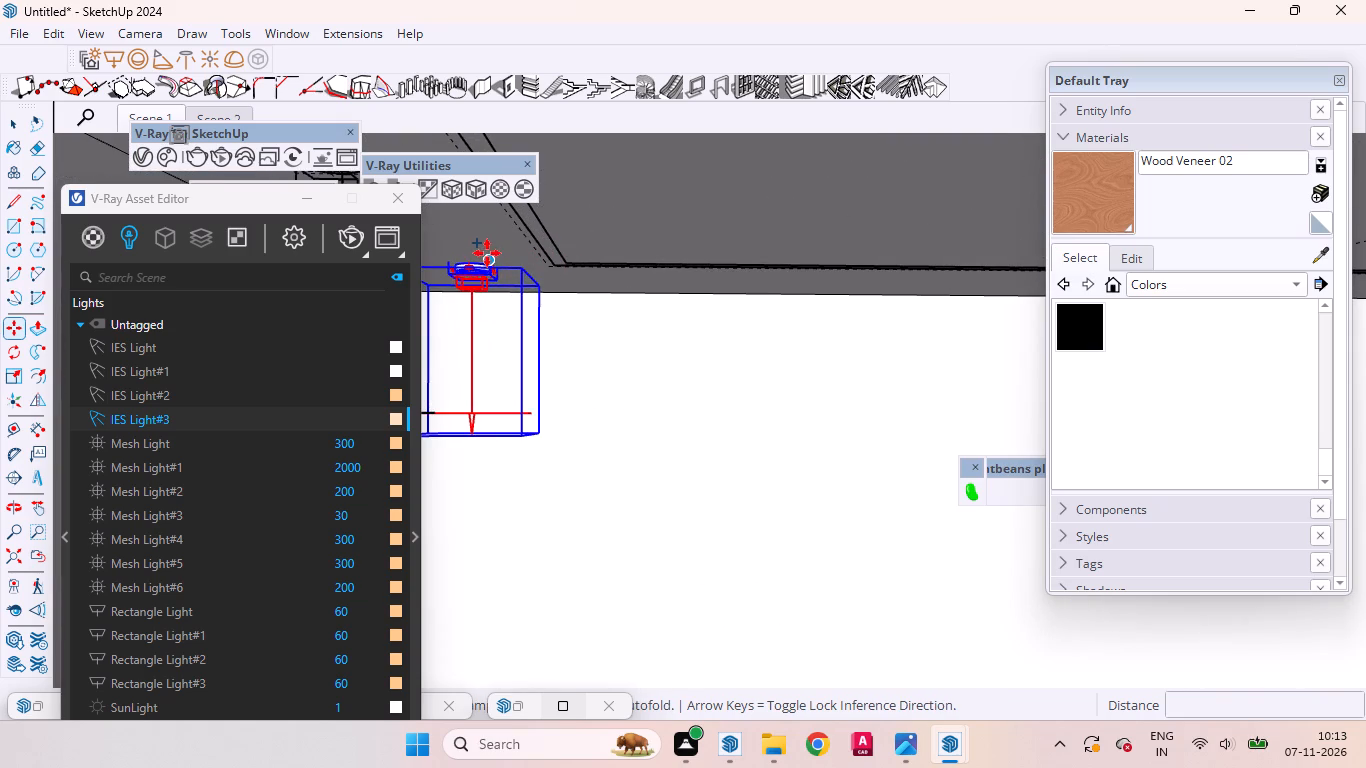
pyautogui.click(487, 253)
pyautogui.scroll(3, 822, 291)
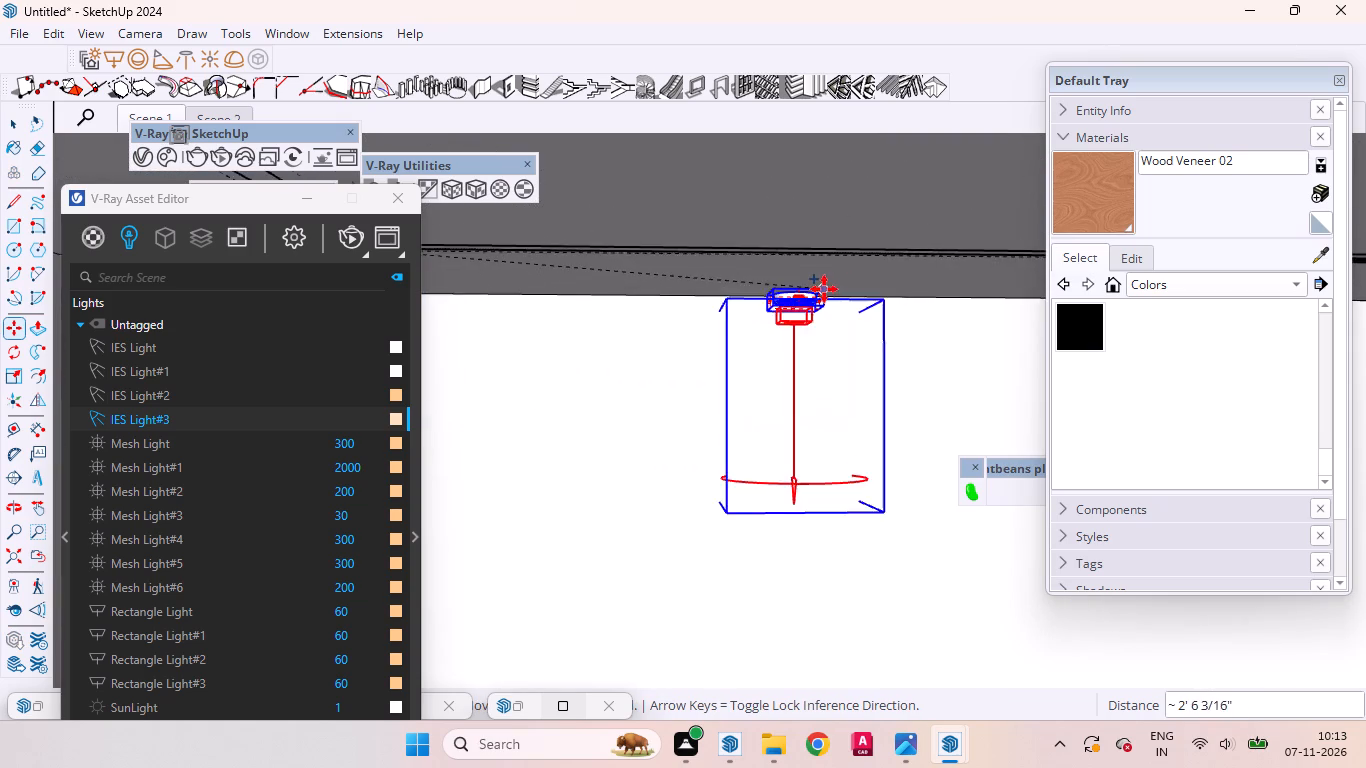
pyautogui.scroll(5, 824, 289)
pyautogui.moveTo(821, 280); pyautogui.dragTo(590, 196, button='middle')
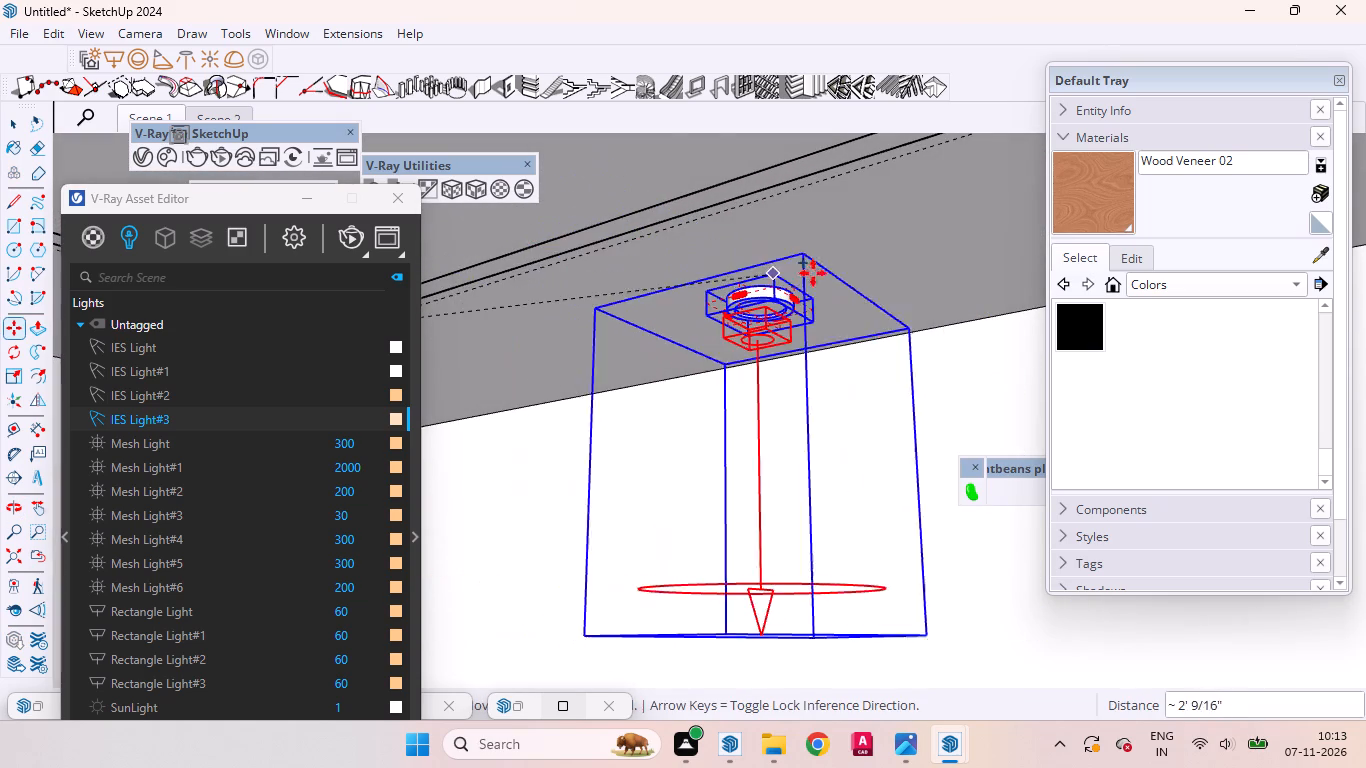
pyautogui.moveTo(813, 269); pyautogui.dragTo(632, 186, button='middle')
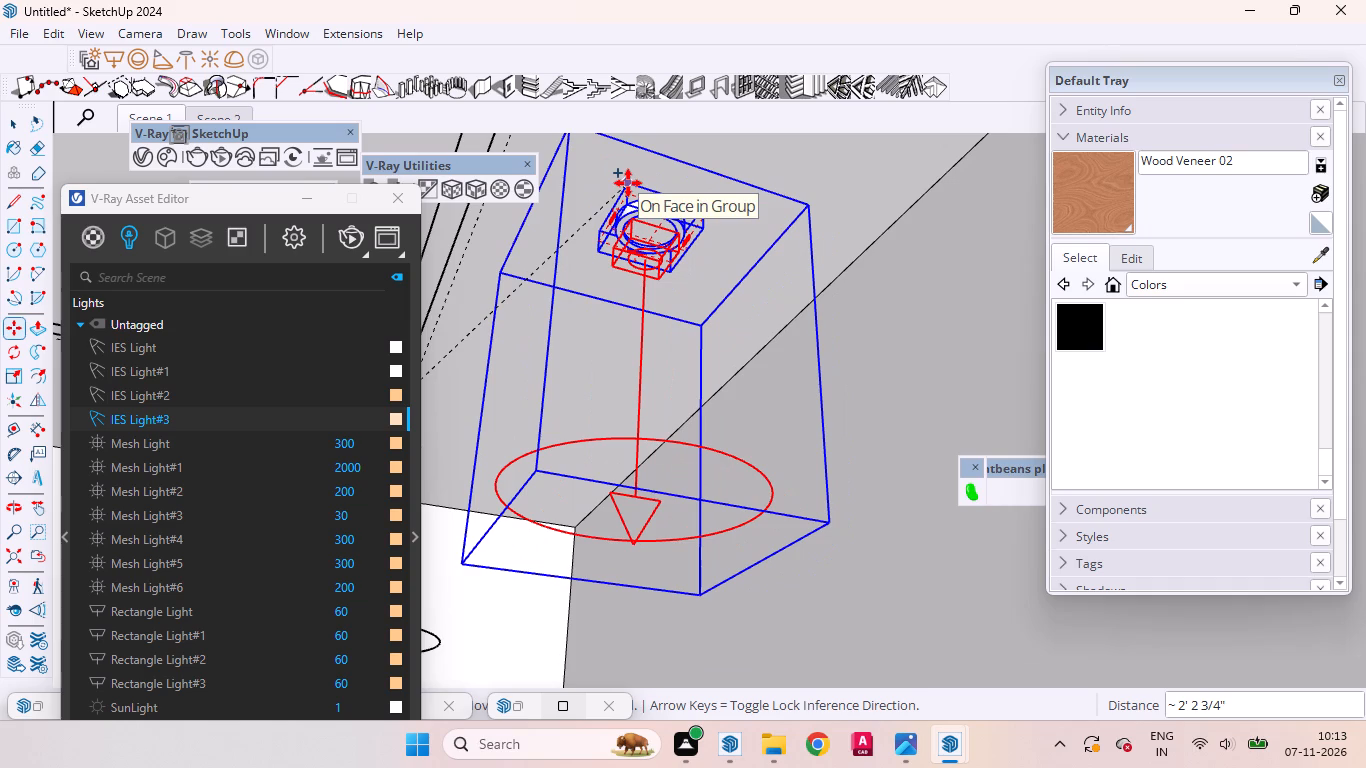
pyautogui.click(632, 183)
# Array the copied pendant light with its ceiling ring along the ground-floor rear wall as three copies spaced about 2' 9 1/8" apart.
pyautogui.moveTo(762, 275); pyautogui.dragTo(1143, 348, button='middle')
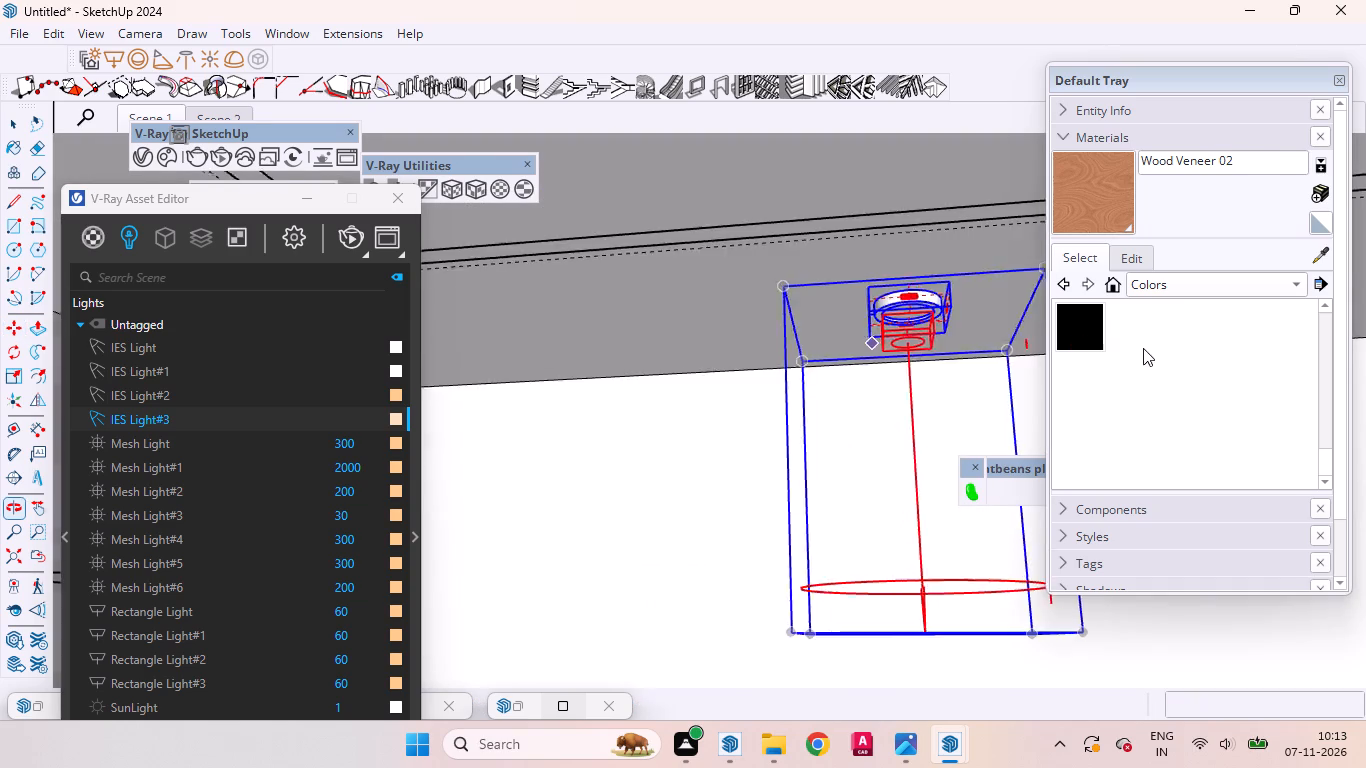
pyautogui.moveTo(1143, 348); pyautogui.dragTo(1142, 348, button='middle')
pyautogui.scroll(-20, 915, 334)
pyautogui.scroll(-6, 915, 334)
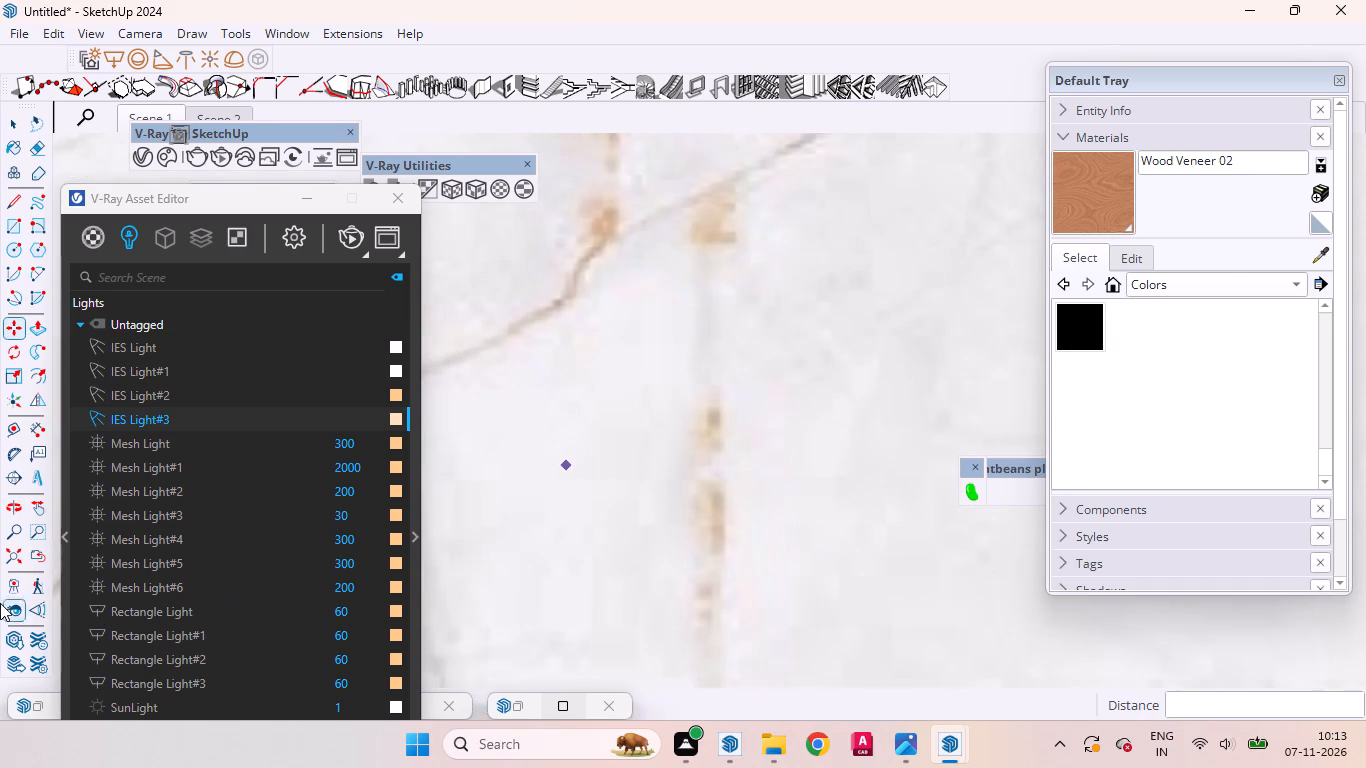
pyautogui.click(31, 556)
pyautogui.moveTo(729, 385); pyautogui.dragTo(741, 509, button='middle')
pyautogui.scroll(-20, 744, 448)
pyautogui.scroll(-16, 744, 448)
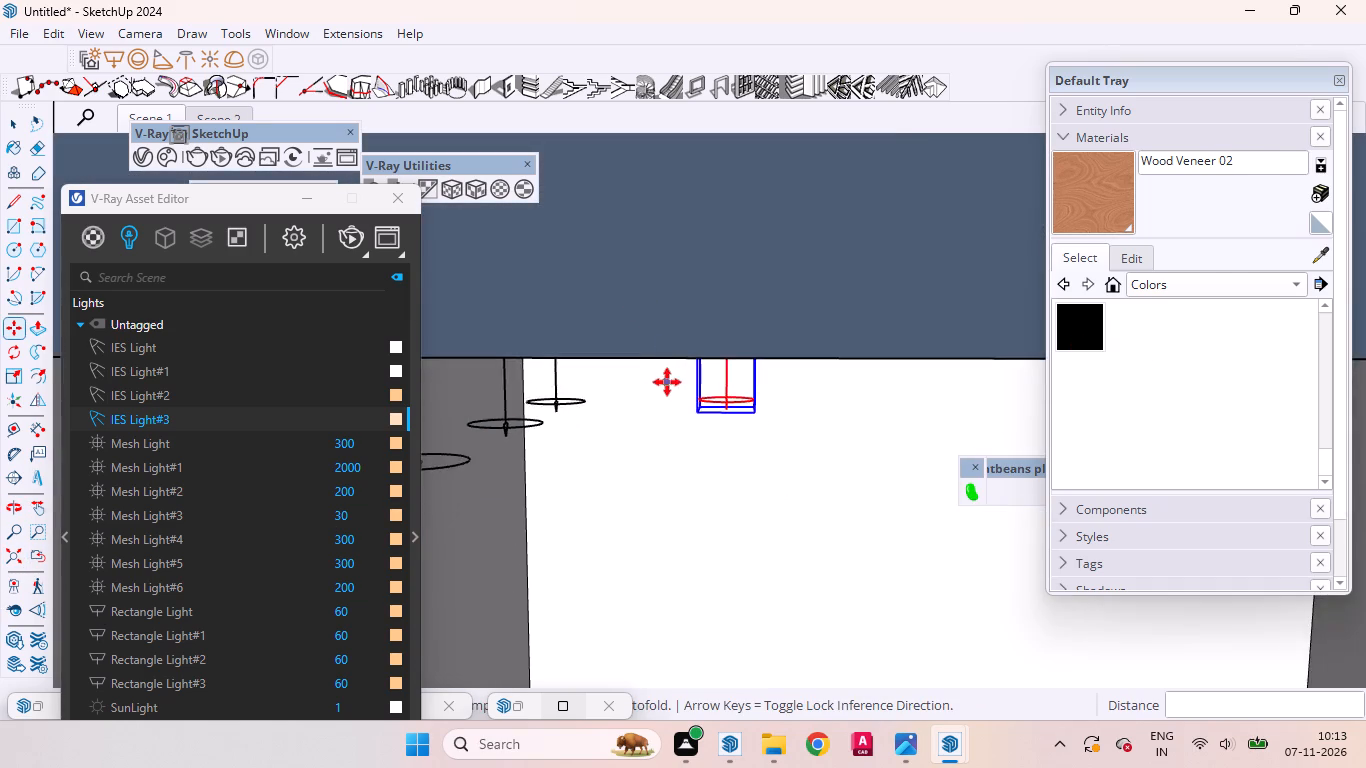
pyautogui.scroll(-19, 667, 382)
pyautogui.moveTo(660, 449); pyautogui.dragTo(712, 408, button='middle')
pyautogui.scroll(1, 661, 449)
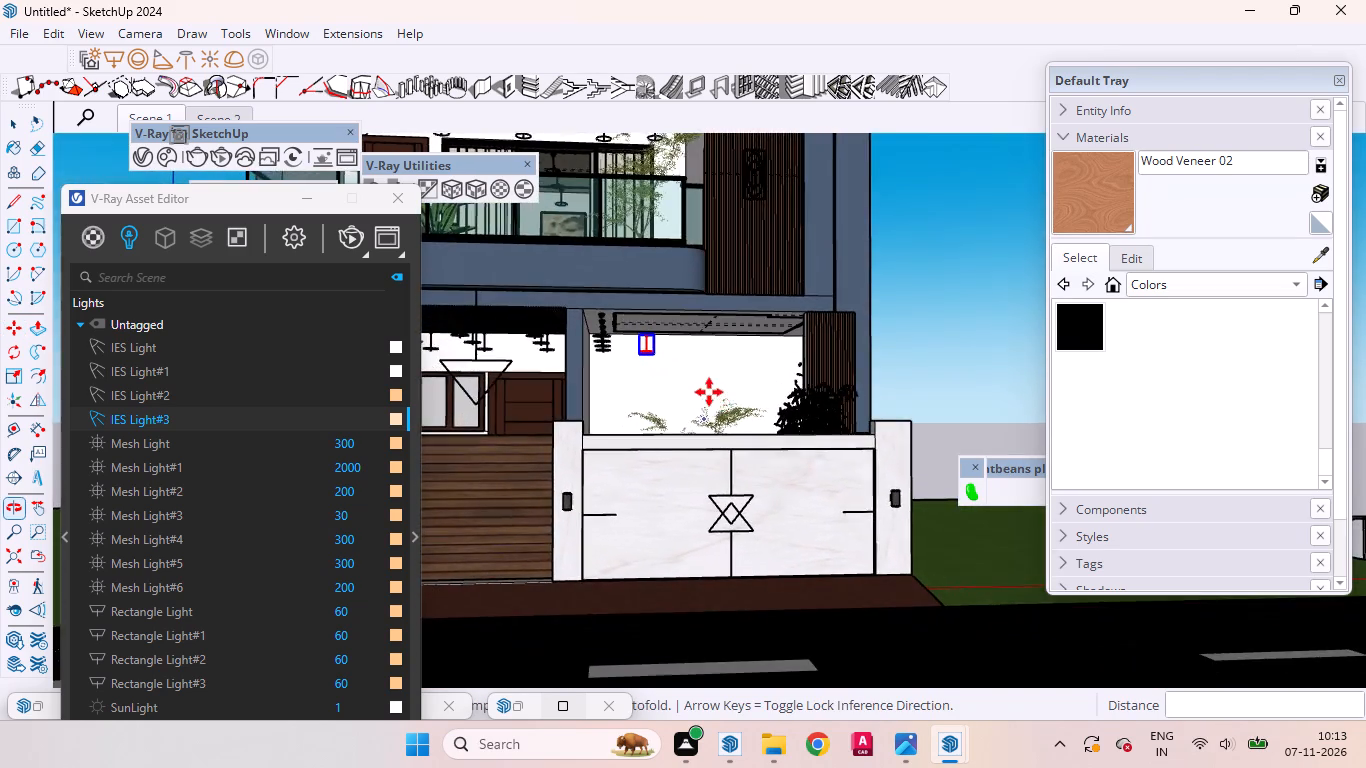
pyautogui.scroll(6, 709, 392)
pyautogui.click(580, 382)
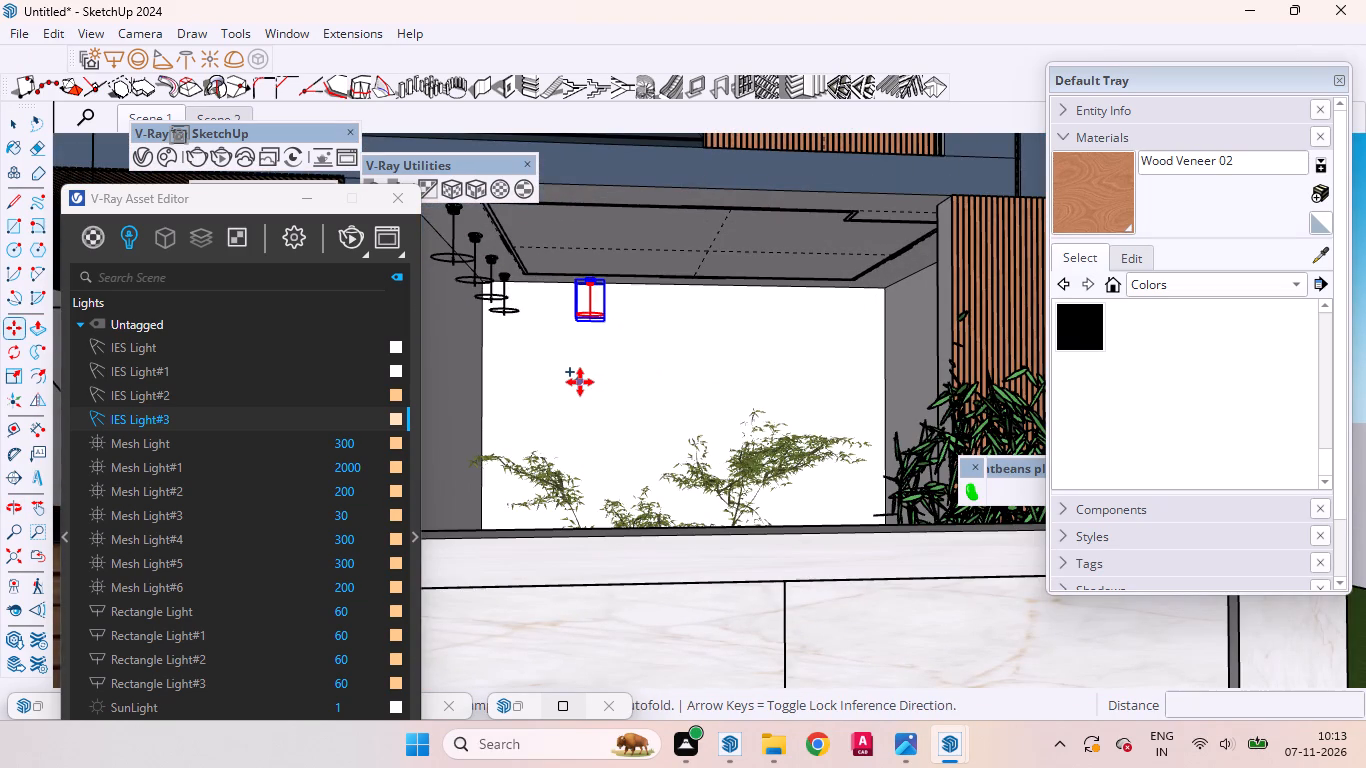
pyautogui.click(681, 380)
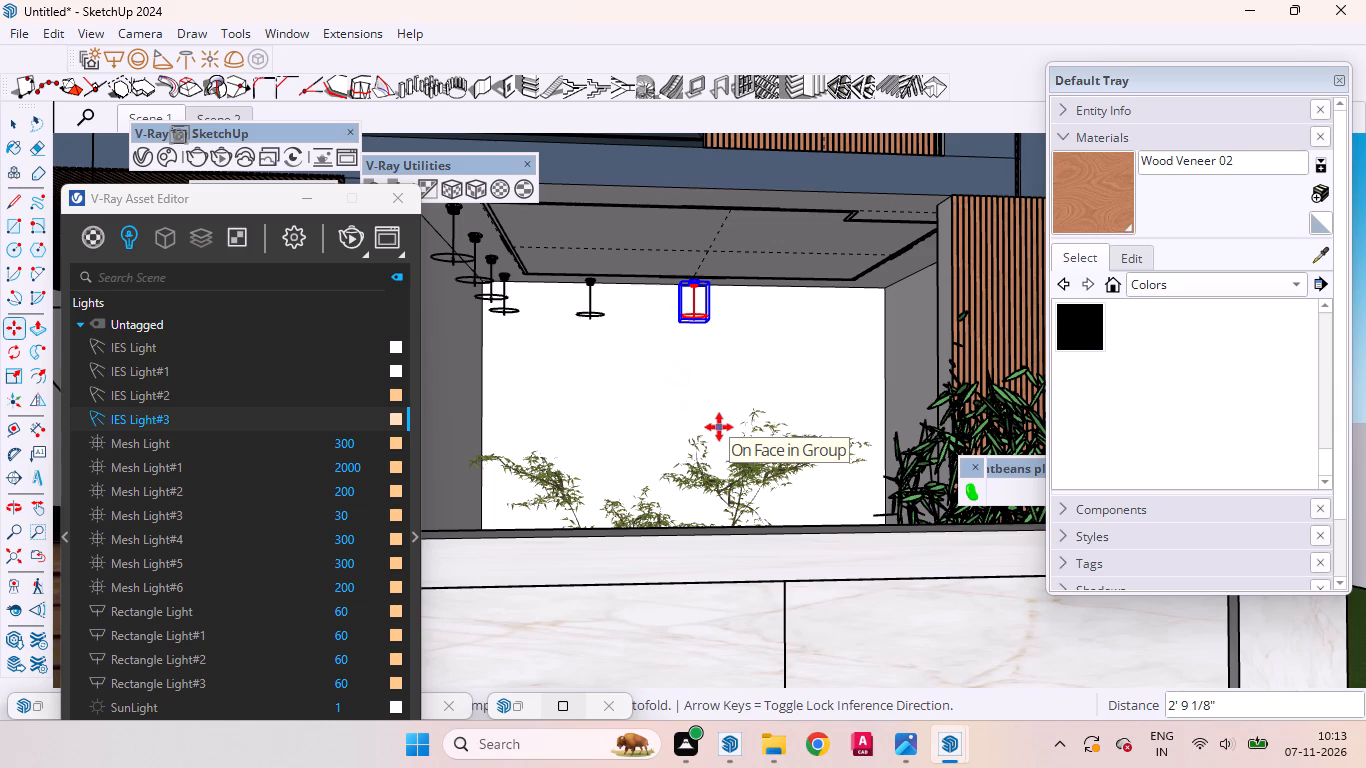
pyautogui.hotkey('shift', '*')
pyautogui.press('3')
pyautogui.hotkey('shift', 'Return')
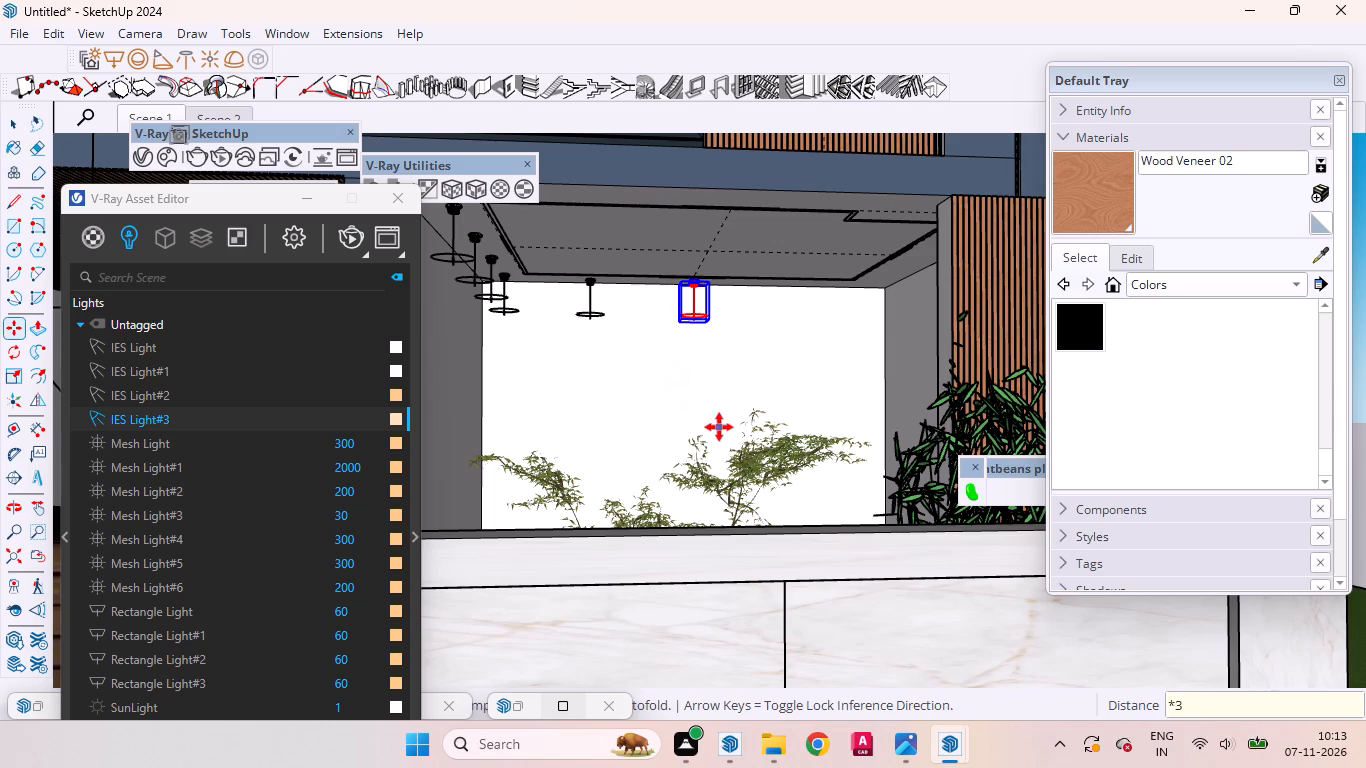
pyautogui.press('space')
# Erase the last pendant light of the rear-wall row and its ceiling ring, where they run into the opposite side wall.
pyautogui.scroll(6, 821, 252)
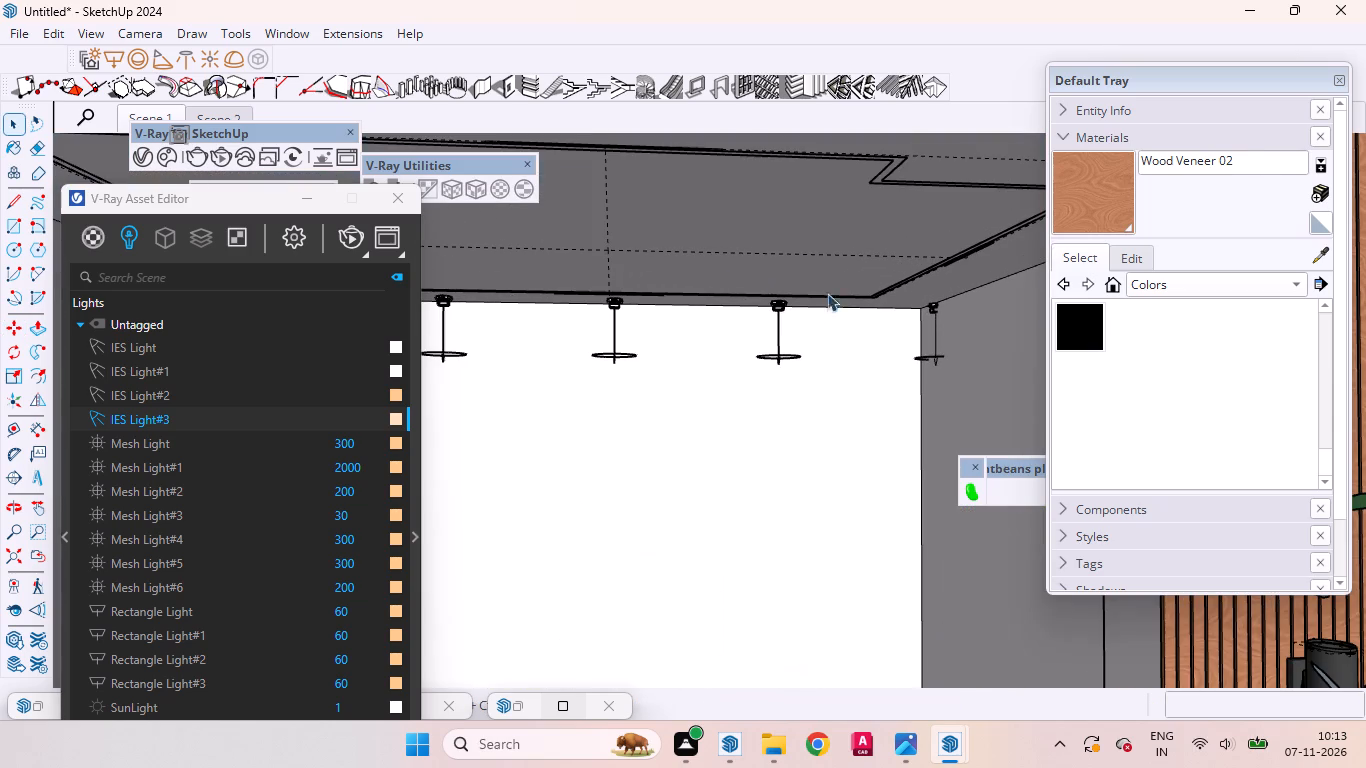
pyautogui.scroll(13, 946, 308)
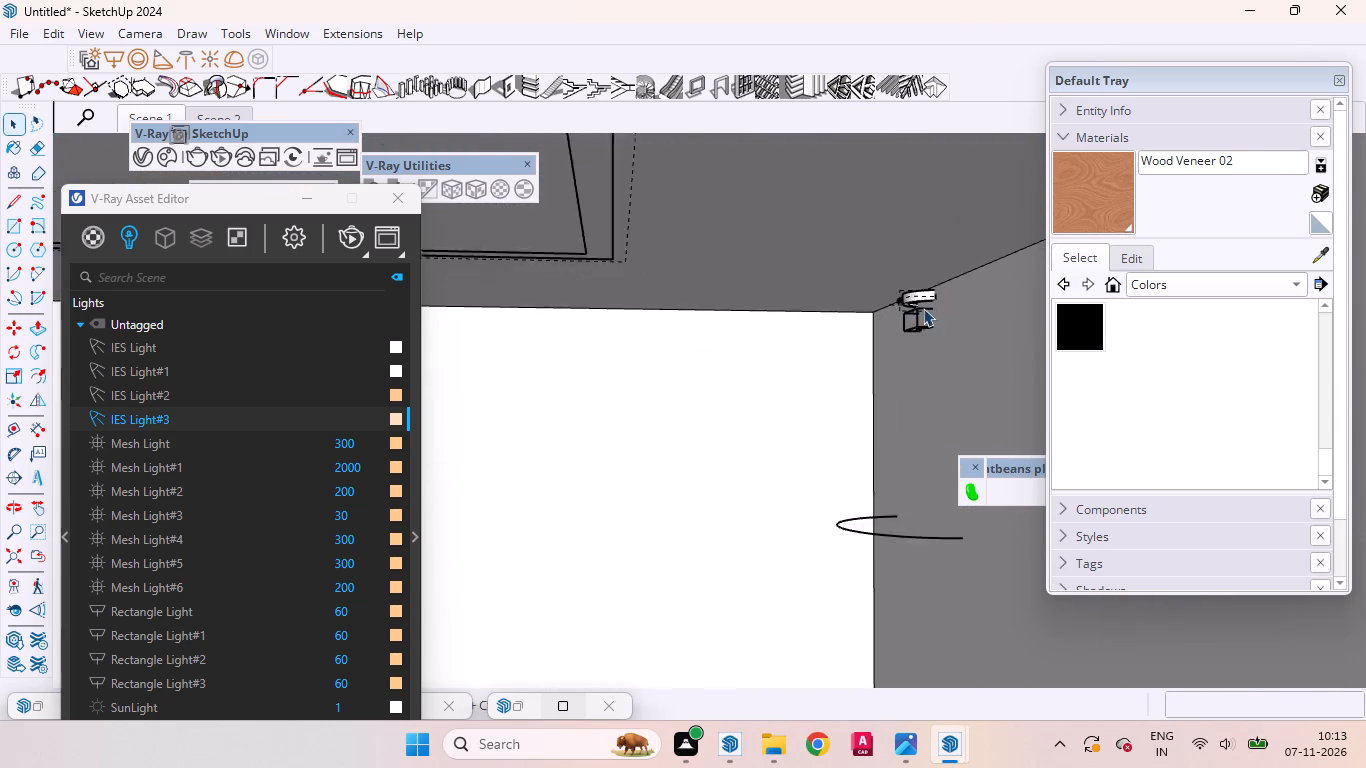
pyautogui.scroll(3, 923, 308)
pyautogui.click(922, 293)
pyautogui.rightClick(922, 293)
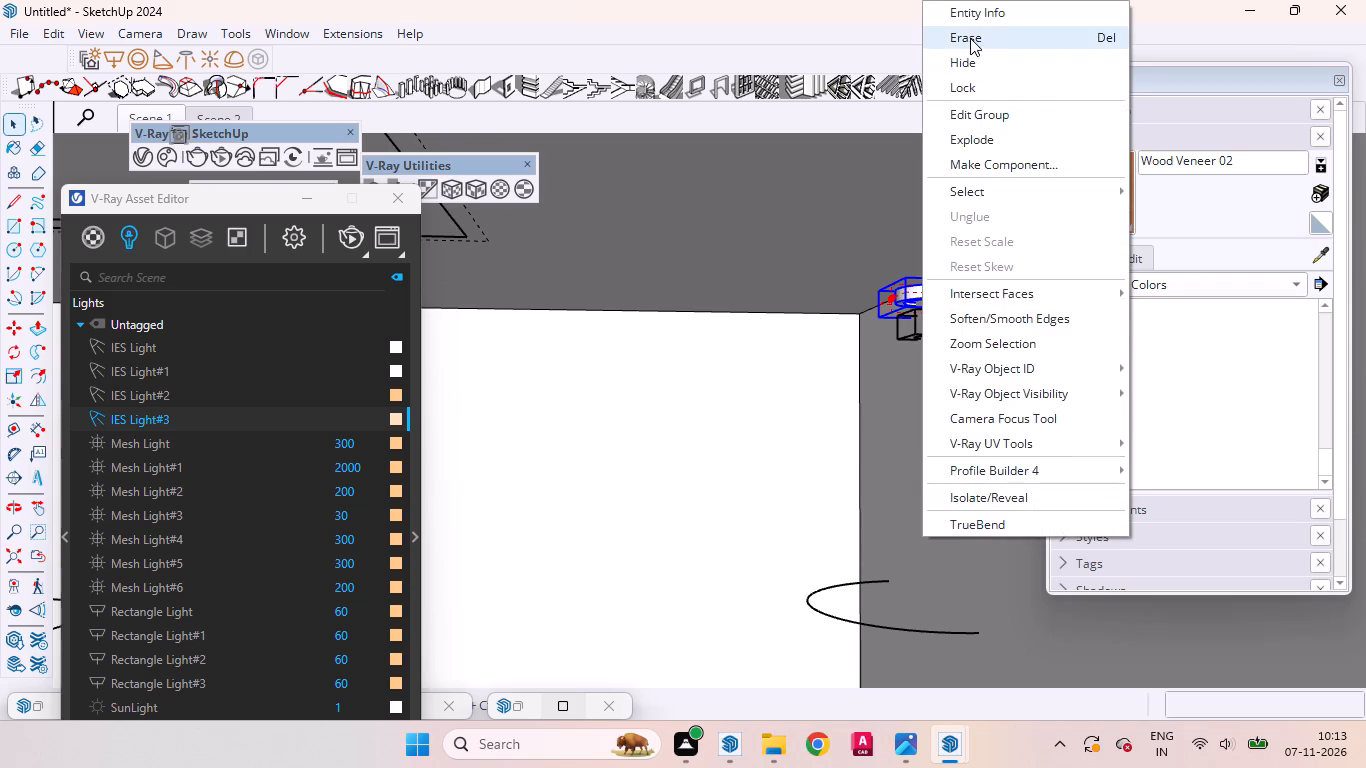
pyautogui.click(970, 35)
pyautogui.click(913, 335)
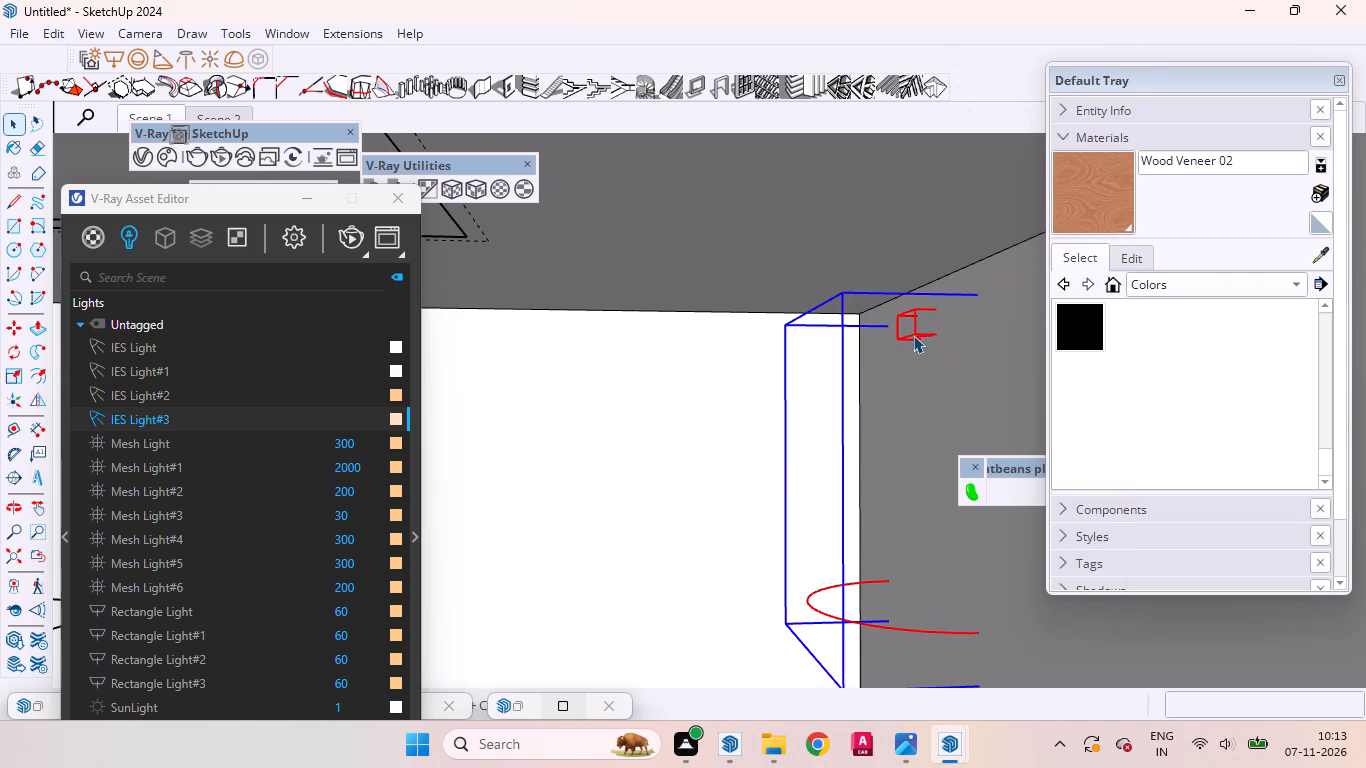
pyautogui.rightClick(913, 335)
pyautogui.click(956, 39)
# Move the middle of the three copied rear-wall pendant lights, with its ceiling ring, about 10 1/2" towards the opposite side wall.
pyautogui.scroll(-10, 829, 352)
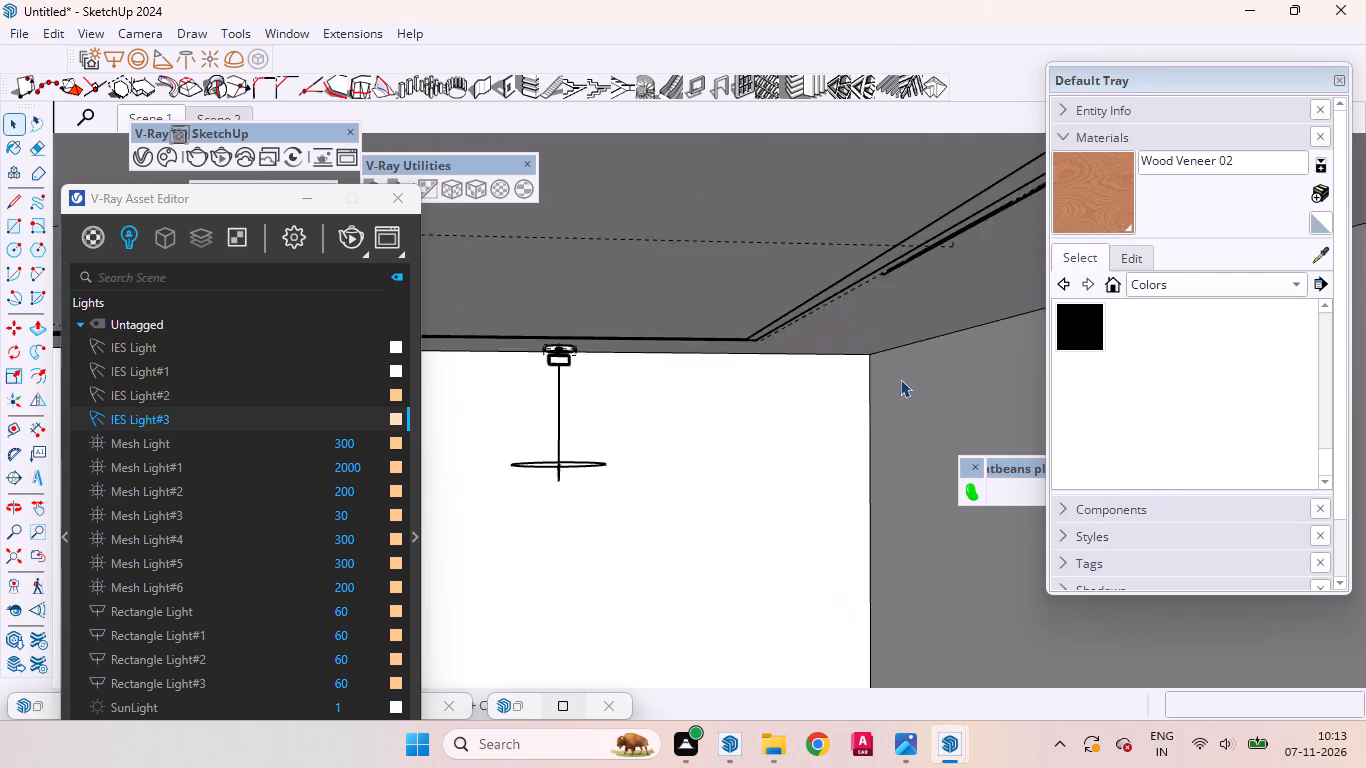
pyautogui.scroll(-20, 900, 379)
pyautogui.scroll(-8, 900, 379)
pyautogui.scroll(8, 734, 339)
pyautogui.scroll(-1, 736, 339)
pyautogui.scroll(12, 736, 339)
pyautogui.scroll(-15, 763, 470)
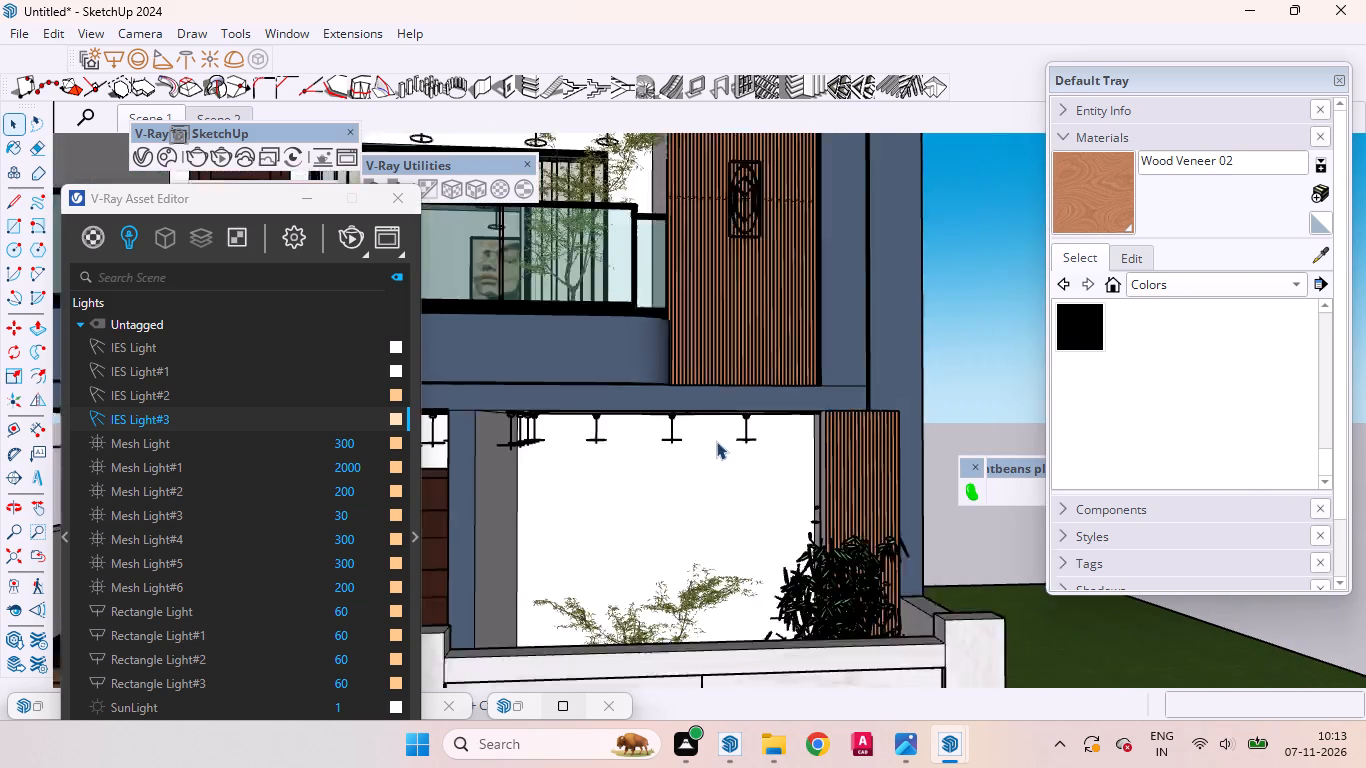
pyautogui.moveTo(679, 467); pyautogui.dragTo(663, 396, button='middle')
pyautogui.scroll(6, 658, 422)
pyautogui.scroll(-1, 658, 422)
pyautogui.scroll(4, 677, 423)
pyautogui.scroll(-2, 678, 435)
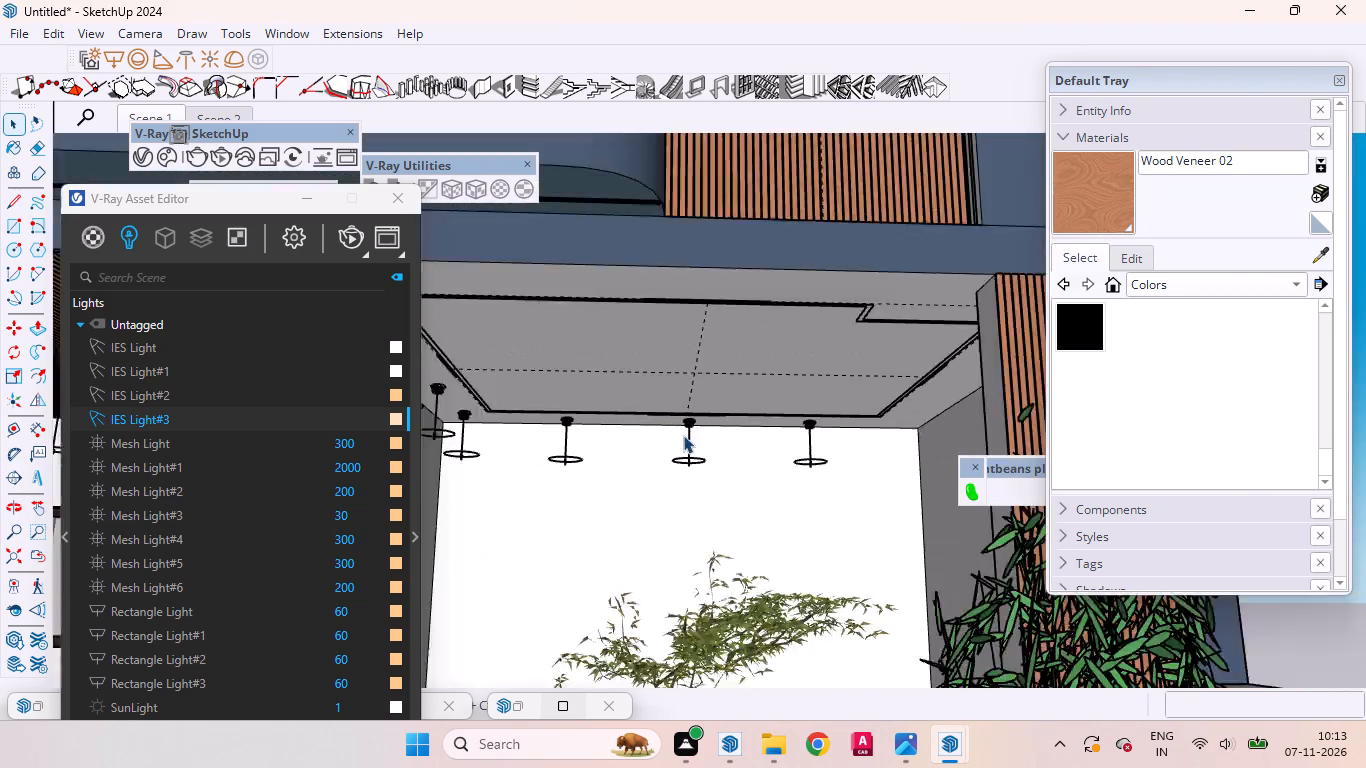
pyautogui.scroll(-3, 683, 435)
pyautogui.scroll(13, 692, 430)
pyautogui.keyDown('ctrl'); pyautogui.scroll(4, 687, 411); pyautogui.keyUp('ctrl')
pyautogui.keyDown('ctrl'); pyautogui.click(687, 411); pyautogui.keyUp('ctrl')
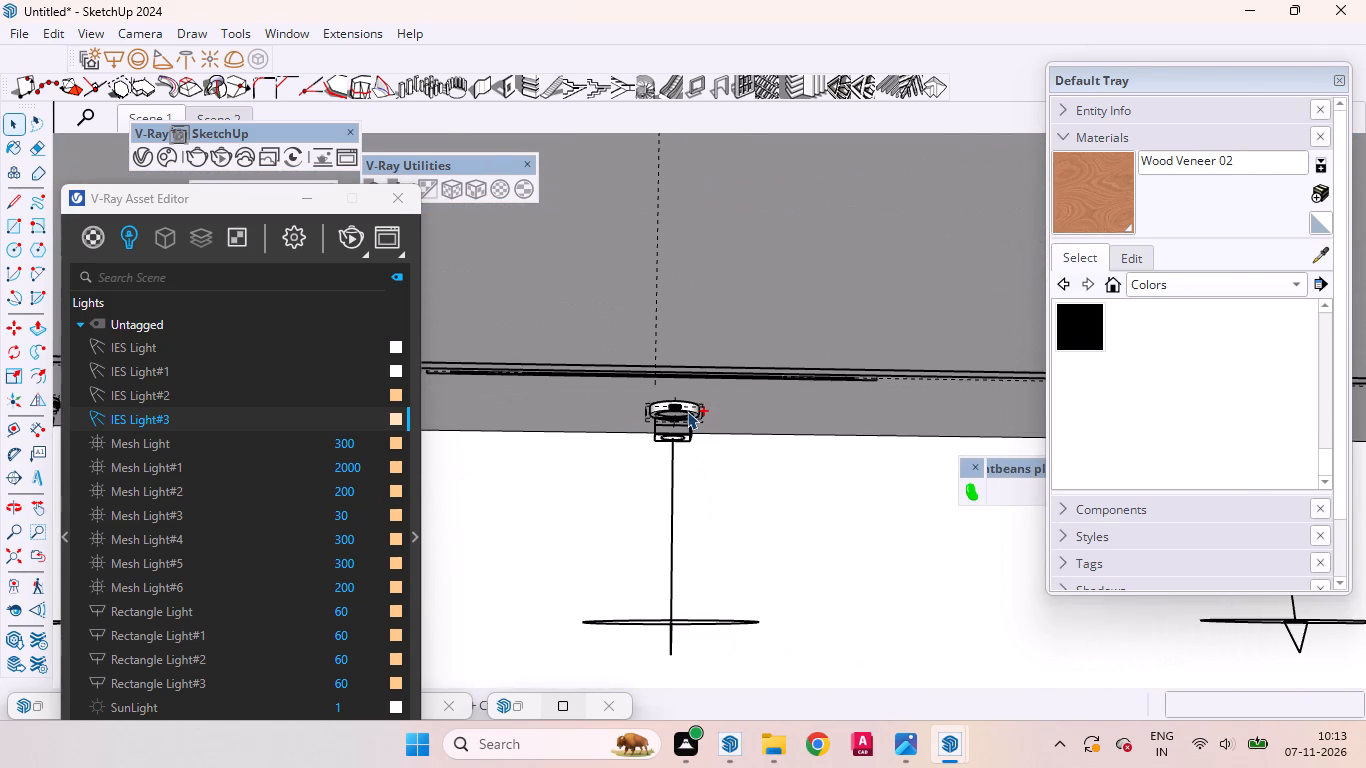
pyautogui.keyDown('ctrl'); pyautogui.click(684, 436); pyautogui.keyUp('ctrl')
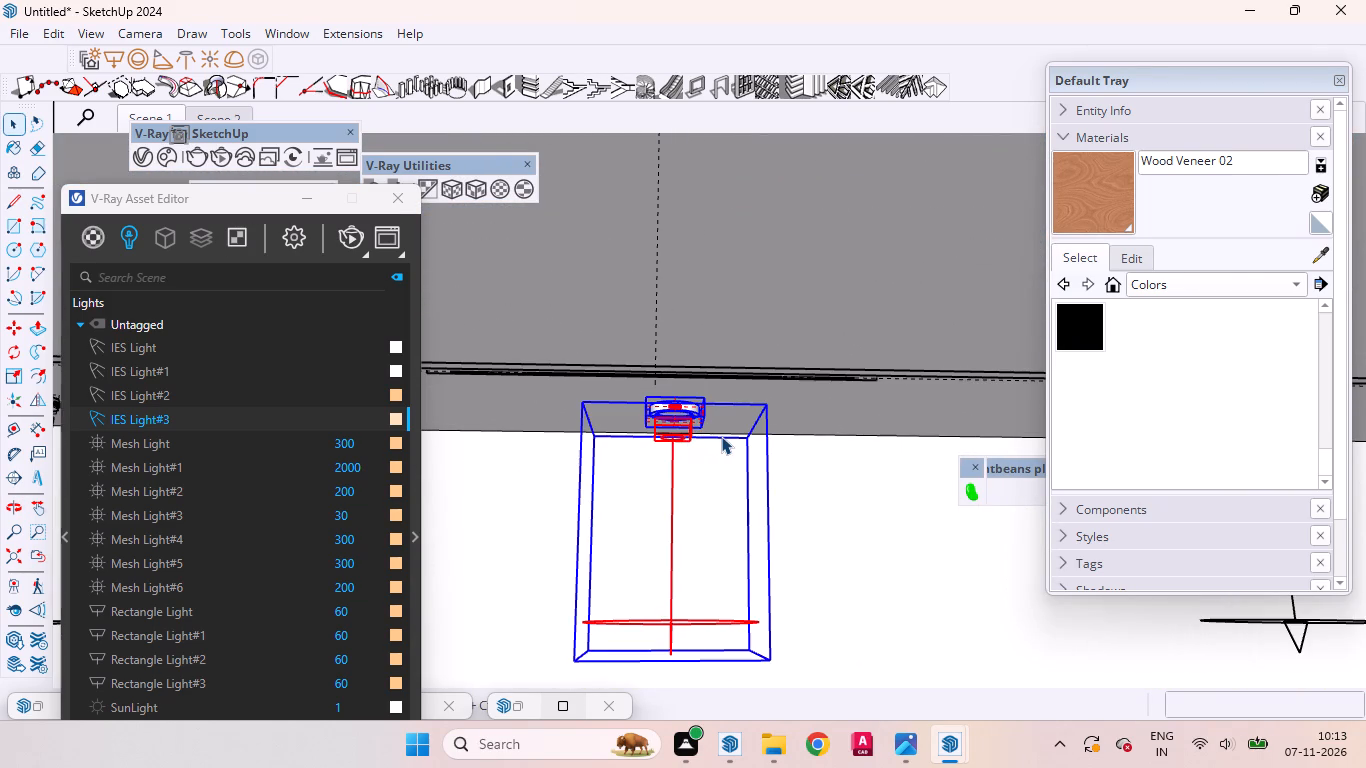
pyautogui.press('m')
pyautogui.scroll(4, 726, 426)
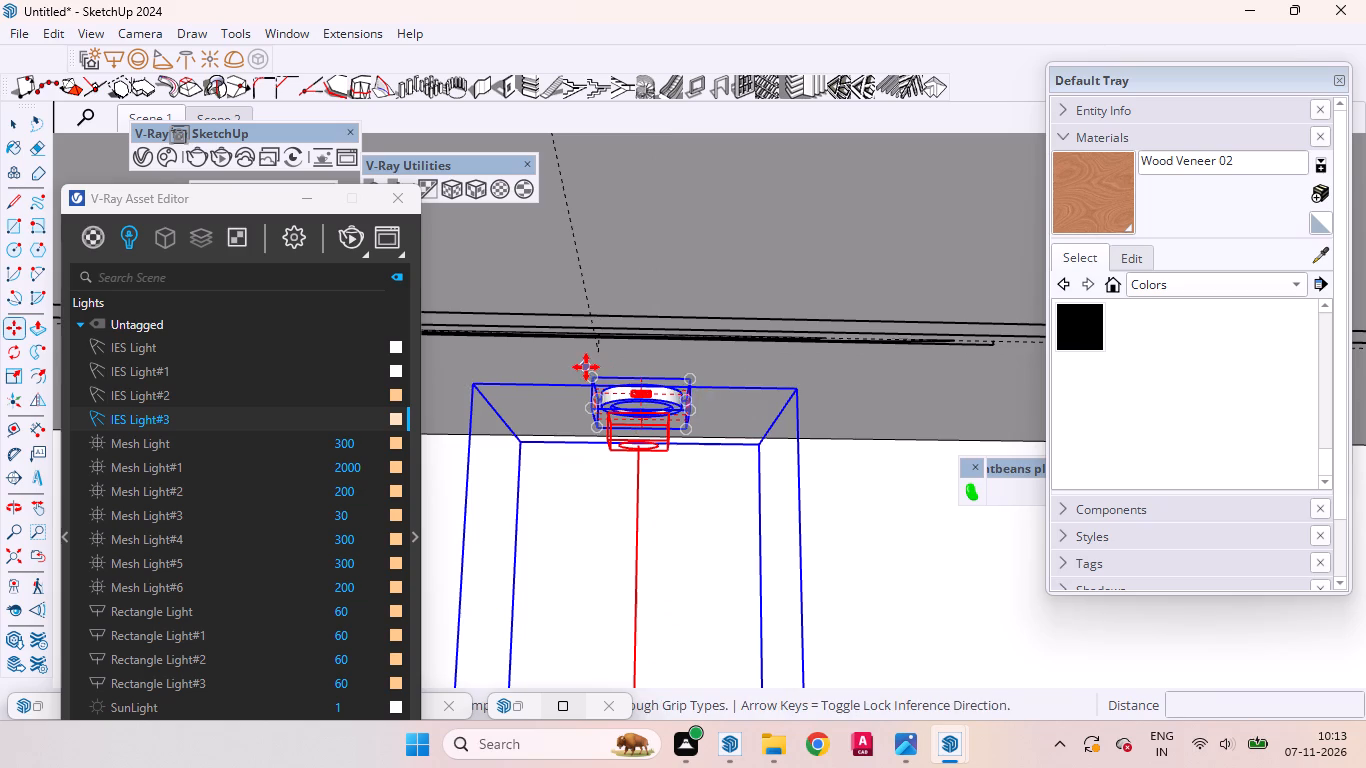
pyautogui.click(577, 363)
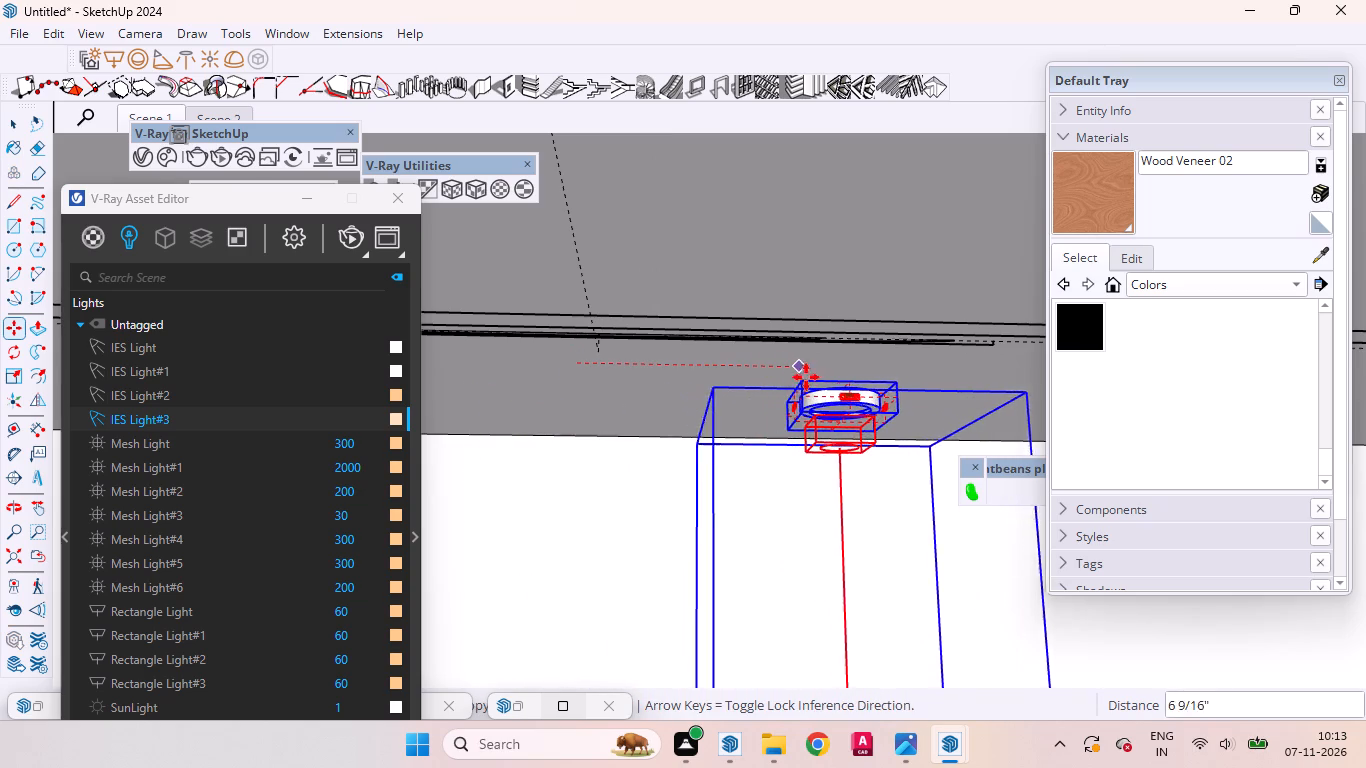
pyautogui.click(930, 369)
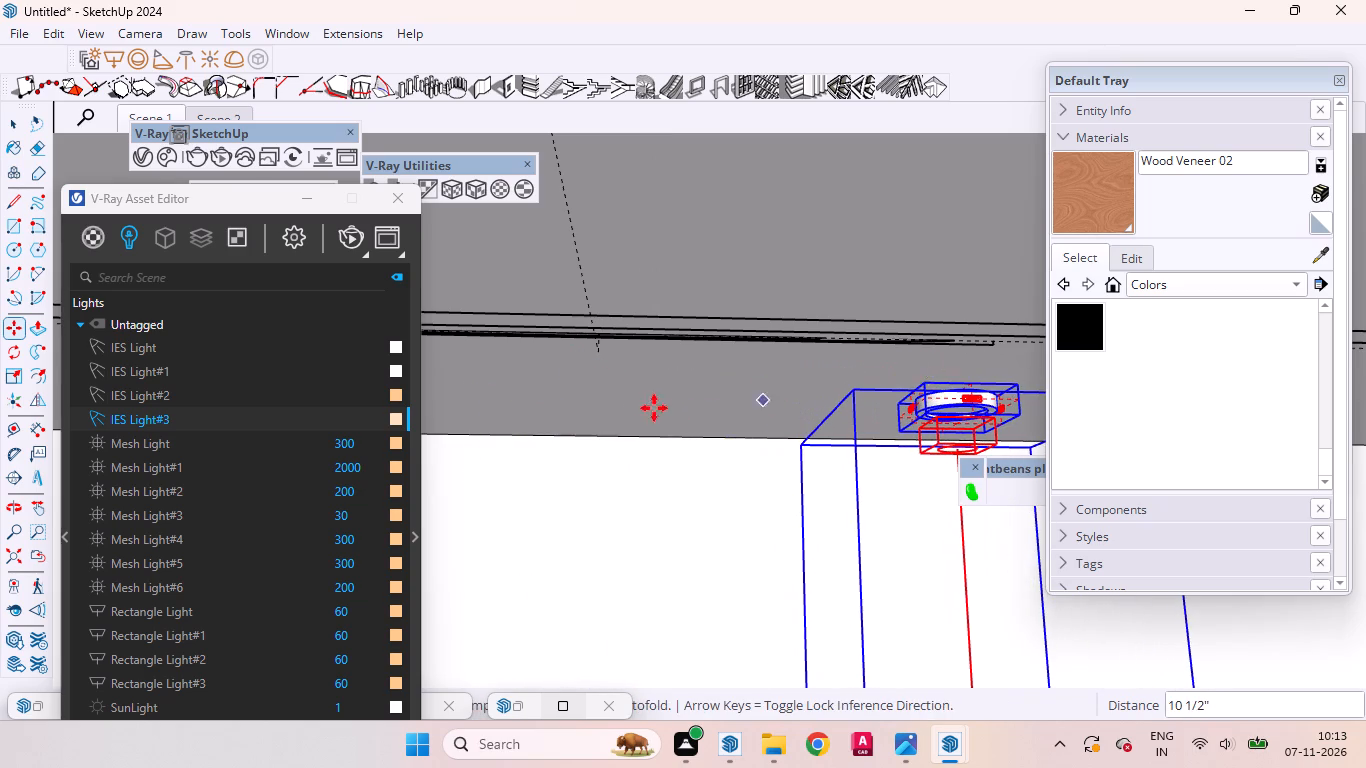
pyautogui.scroll(-20, 635, 411)
pyautogui.scroll(1, 659, 406)
pyautogui.scroll(-6, 665, 407)
pyautogui.scroll(1, 672, 412)
pyautogui.scroll(-2, 677, 417)
pyautogui.press('space')
# Move the end pendant light of the rear-wall row with its ceiling ring about 1' 11" towards the opposite corner.
pyautogui.scroll(9, 767, 427)
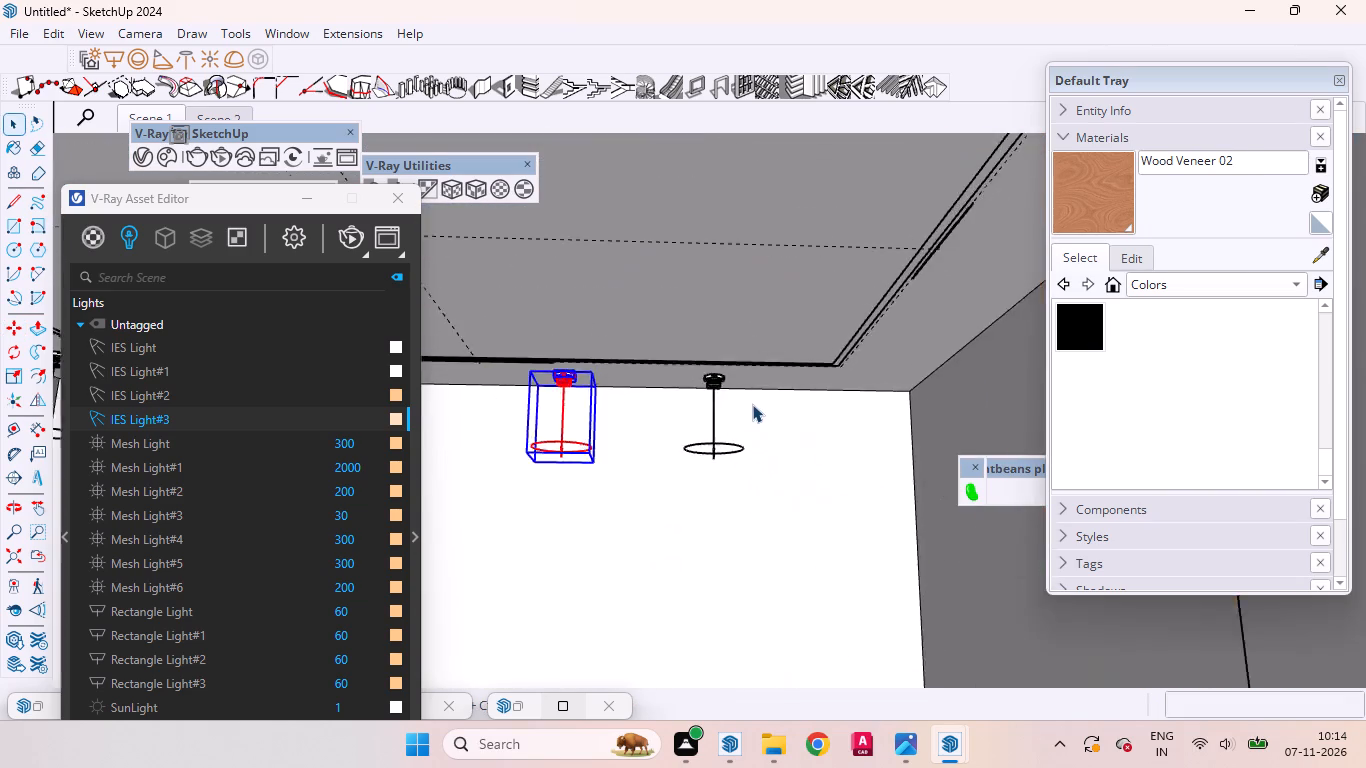
pyautogui.scroll(6, 752, 404)
pyautogui.click(710, 358)
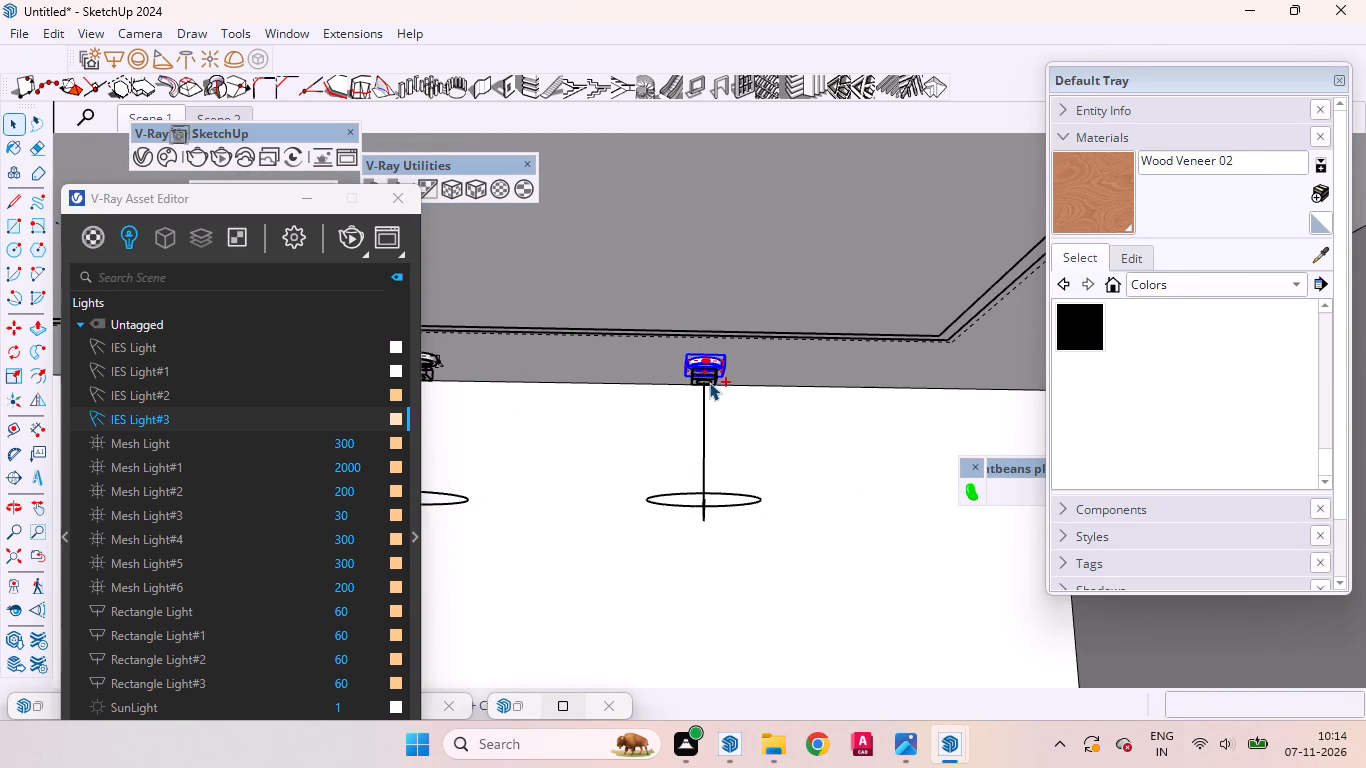
pyautogui.keyDown('ctrl'); pyautogui.click(709, 382); pyautogui.keyUp('ctrl')
pyautogui.keyDown('ctrl'); pyautogui.scroll(-18, 699, 410); pyautogui.keyUp('ctrl')
pyautogui.moveTo(686, 463); pyautogui.dragTo(746, 510, button='middle')
pyautogui.scroll(3, 687, 439)
pyautogui.moveTo(687, 455); pyautogui.dragTo(639, 427, button='middle')
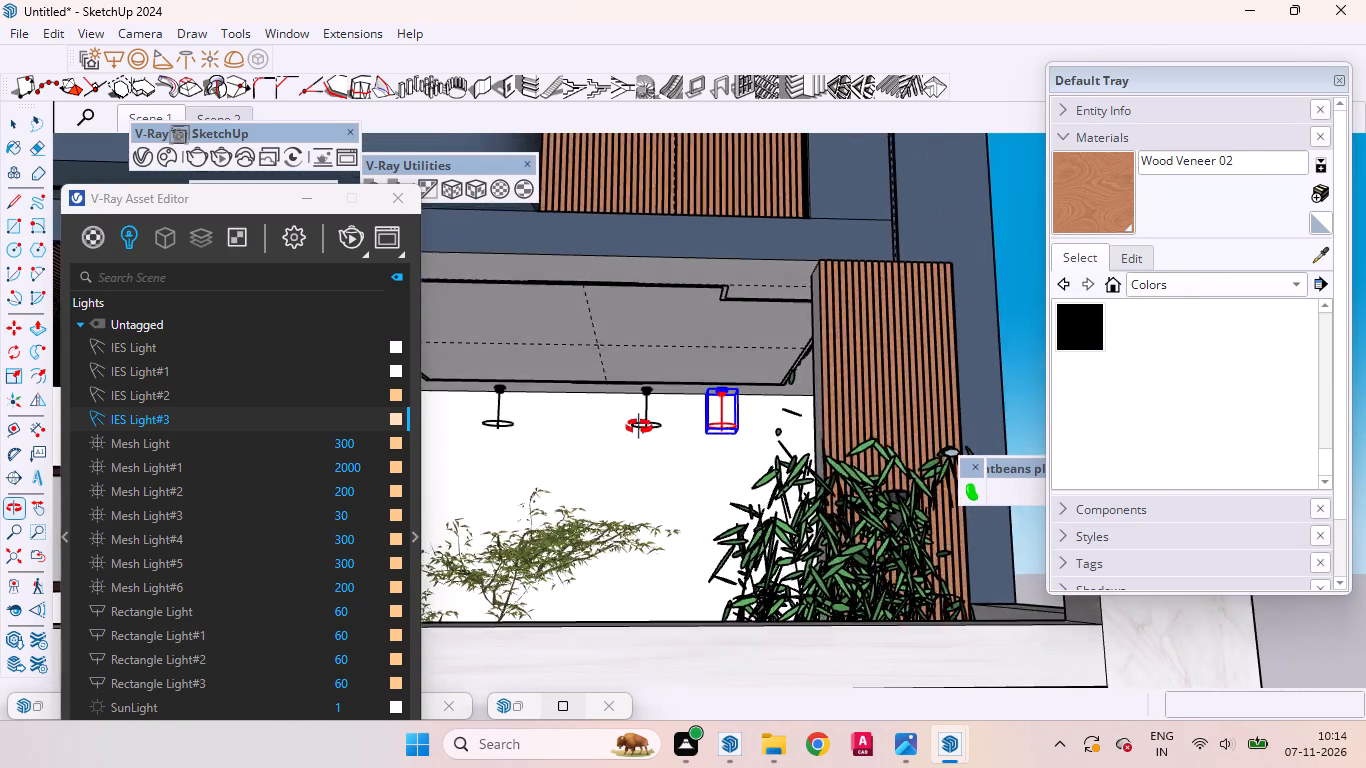
pyautogui.moveTo(639, 427); pyautogui.dragTo(659, 437, button='middle')
pyautogui.scroll(1, 659, 437)
pyautogui.press('m')
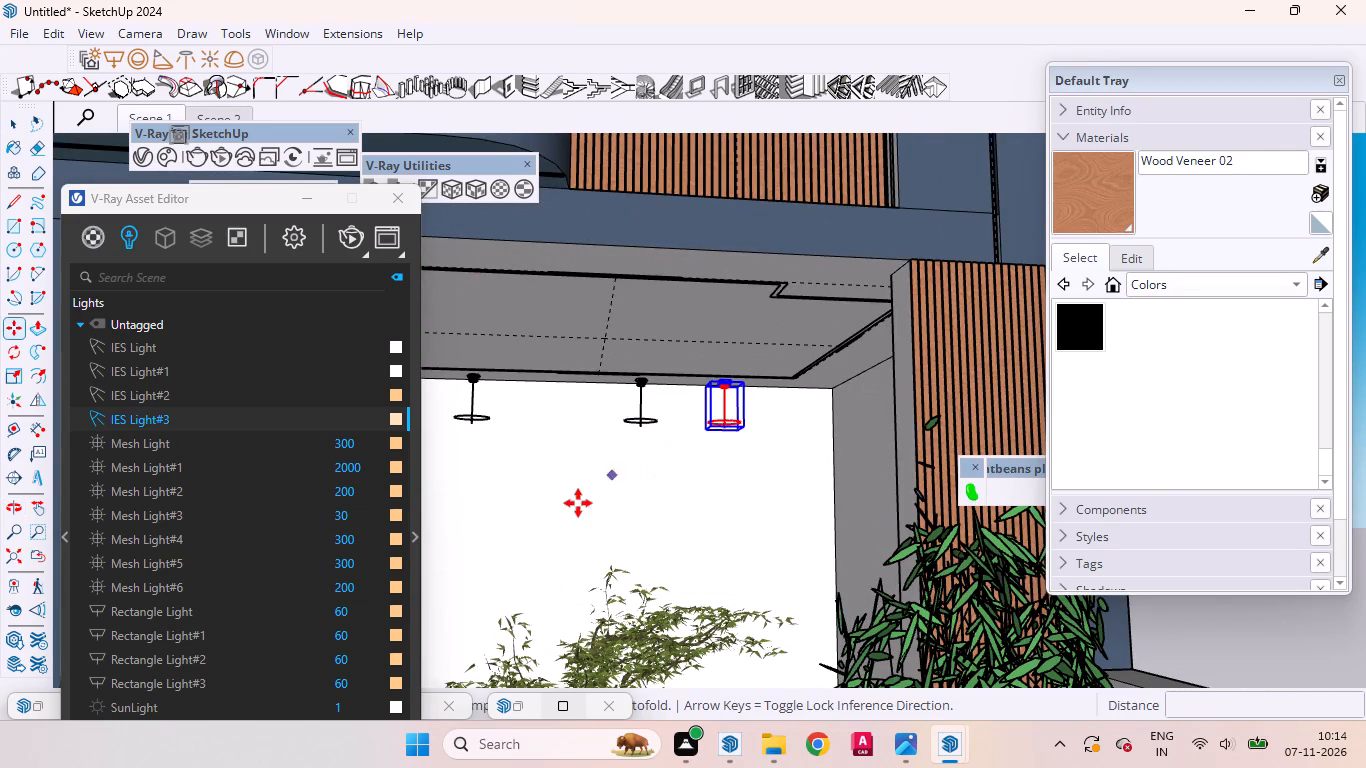
pyautogui.click(578, 503)
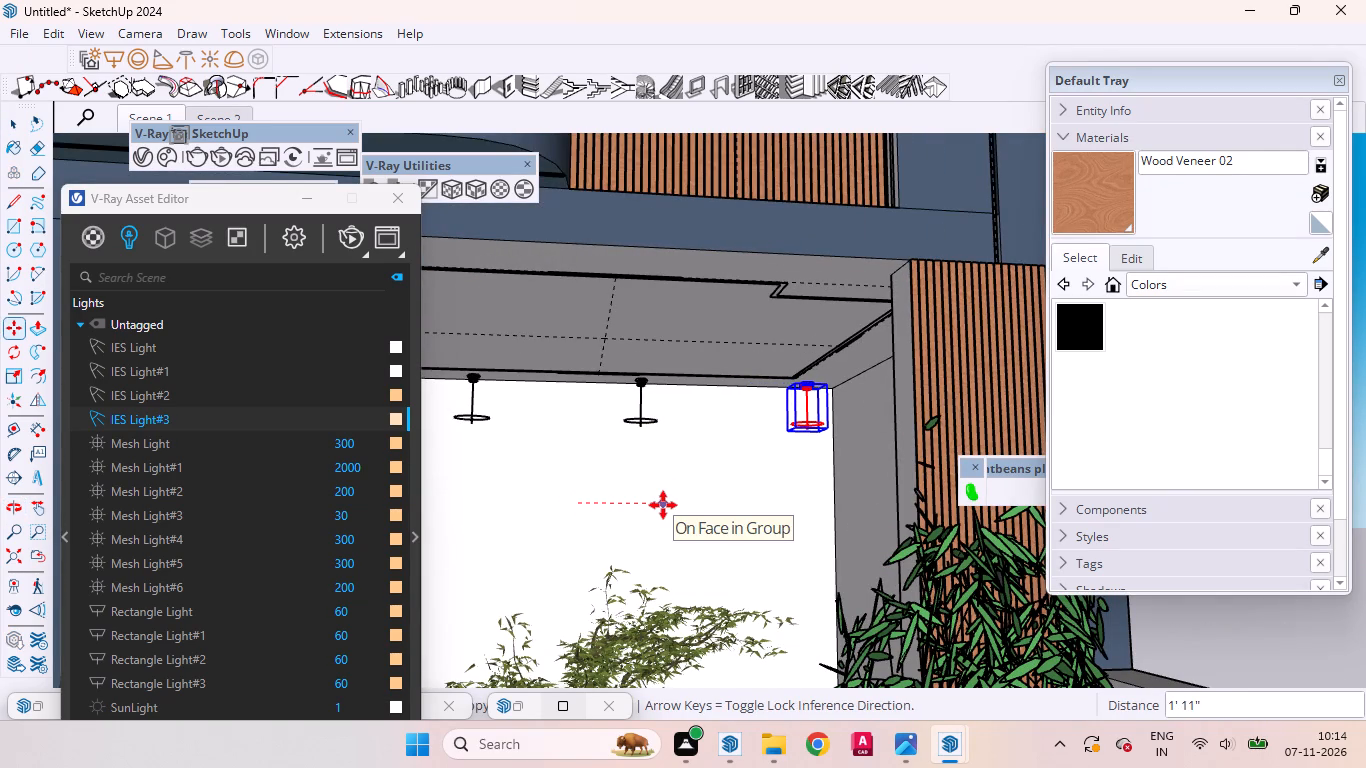
pyautogui.click(662, 503)
pyautogui.scroll(9, 779, 422)
pyautogui.moveTo(805, 444); pyautogui.dragTo(852, 421, button='middle')
pyautogui.scroll(1, 810, 444)
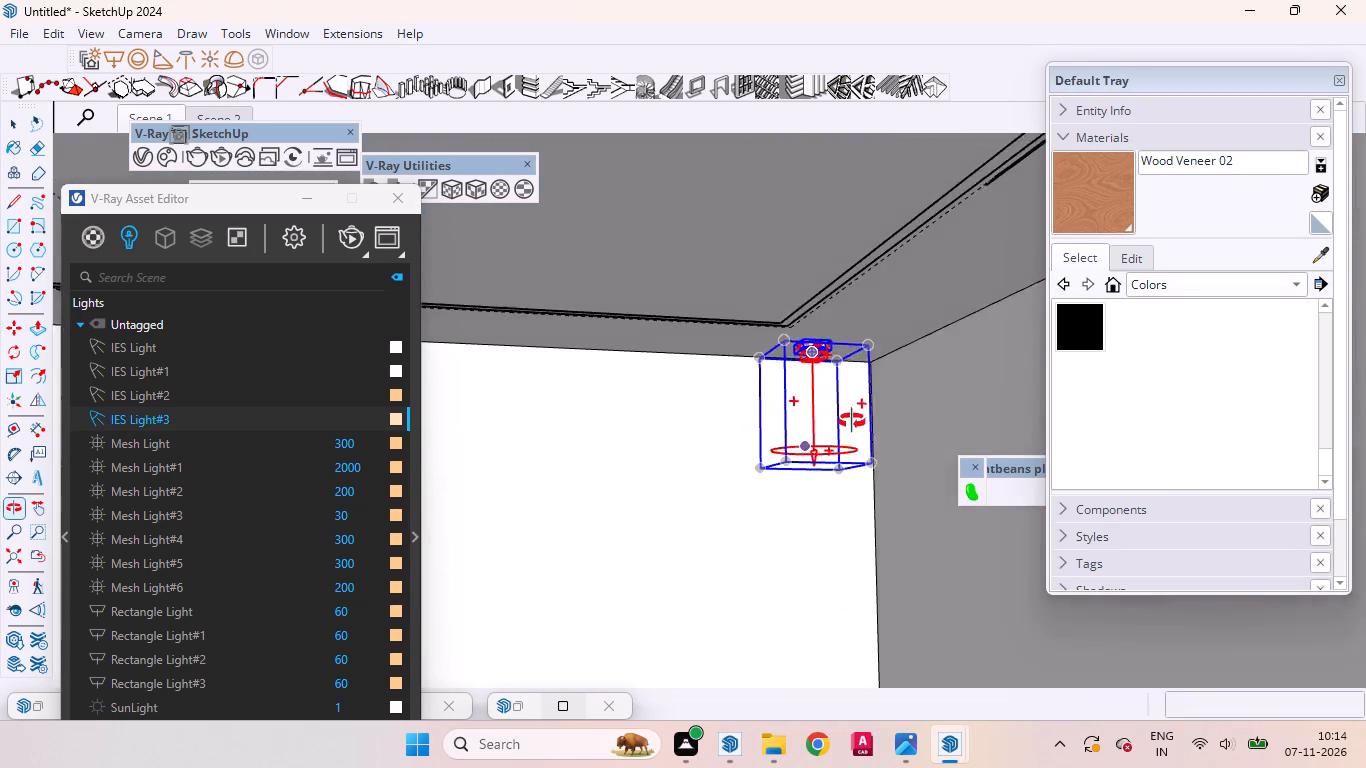
pyautogui.moveTo(852, 421); pyautogui.dragTo(915, 394, button='middle')
pyautogui.scroll(-7, 574, 418)
pyautogui.scroll(1, 500, 426)
pyautogui.scroll(-3, 500, 426)
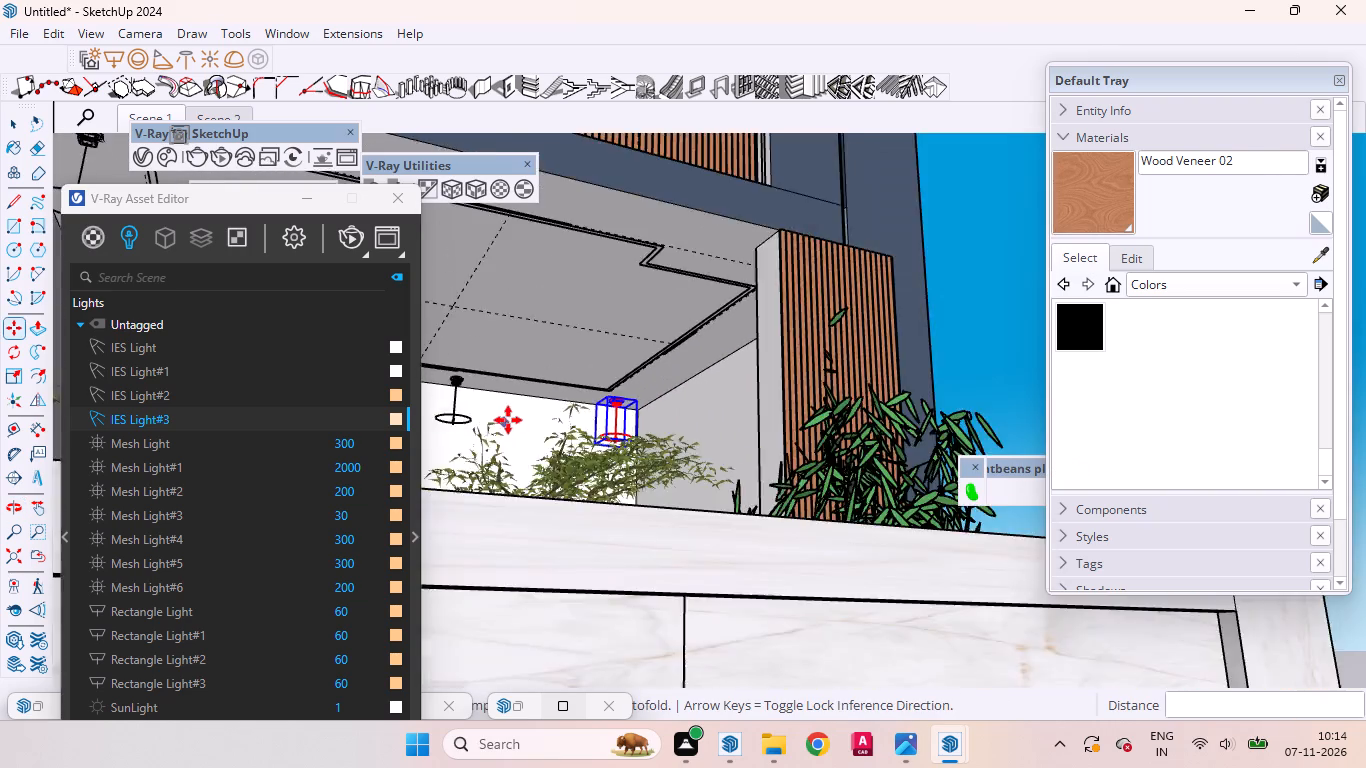
# Array the rear-corner pendant light with its ceiling ring forward along the opposite side wall as three copies spaced 2' 5" apart.
pyautogui.scroll(-9, 508, 420)
pyautogui.scroll(9, 561, 403)
pyautogui.moveTo(555, 400); pyautogui.dragTo(578, 468, button='middle')
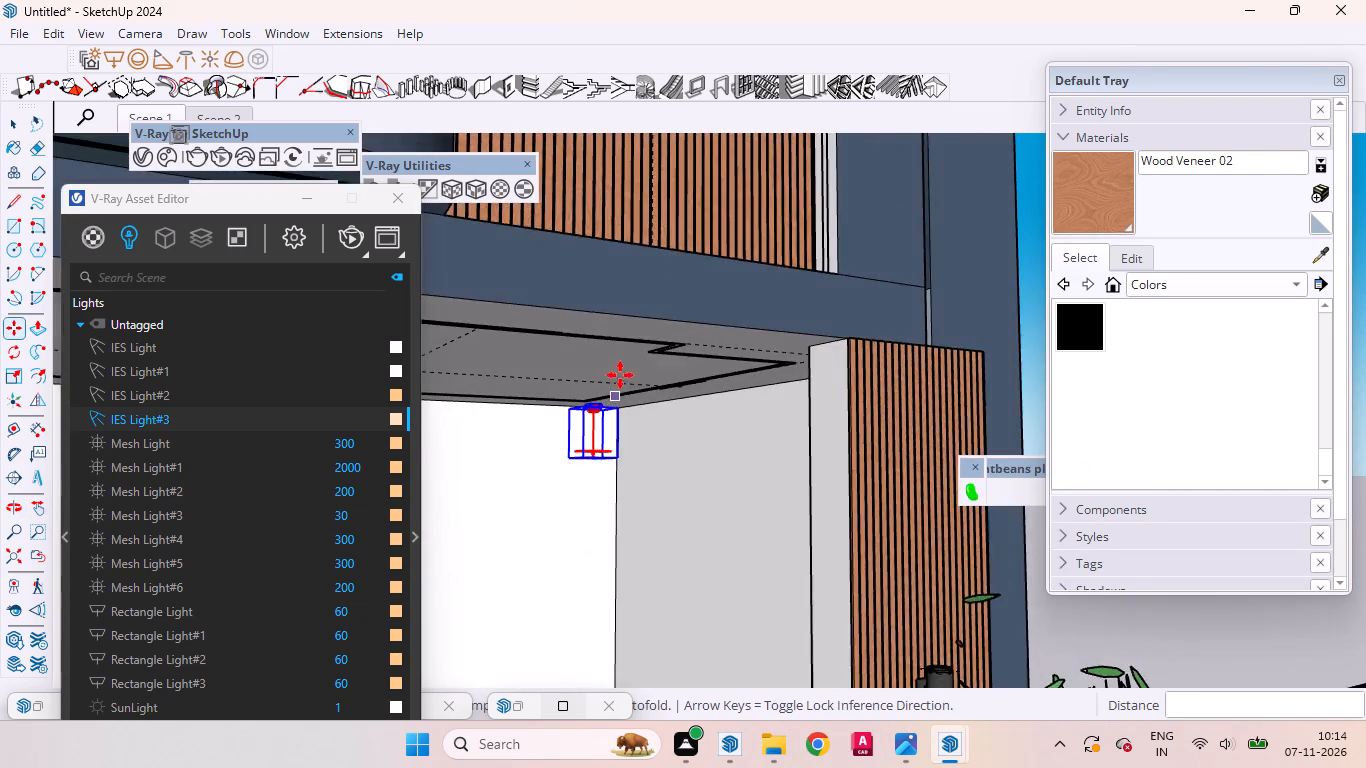
pyautogui.scroll(-10, 620, 375)
pyautogui.scroll(8, 612, 413)
pyautogui.moveTo(647, 483); pyautogui.dragTo(737, 496, button='middle')
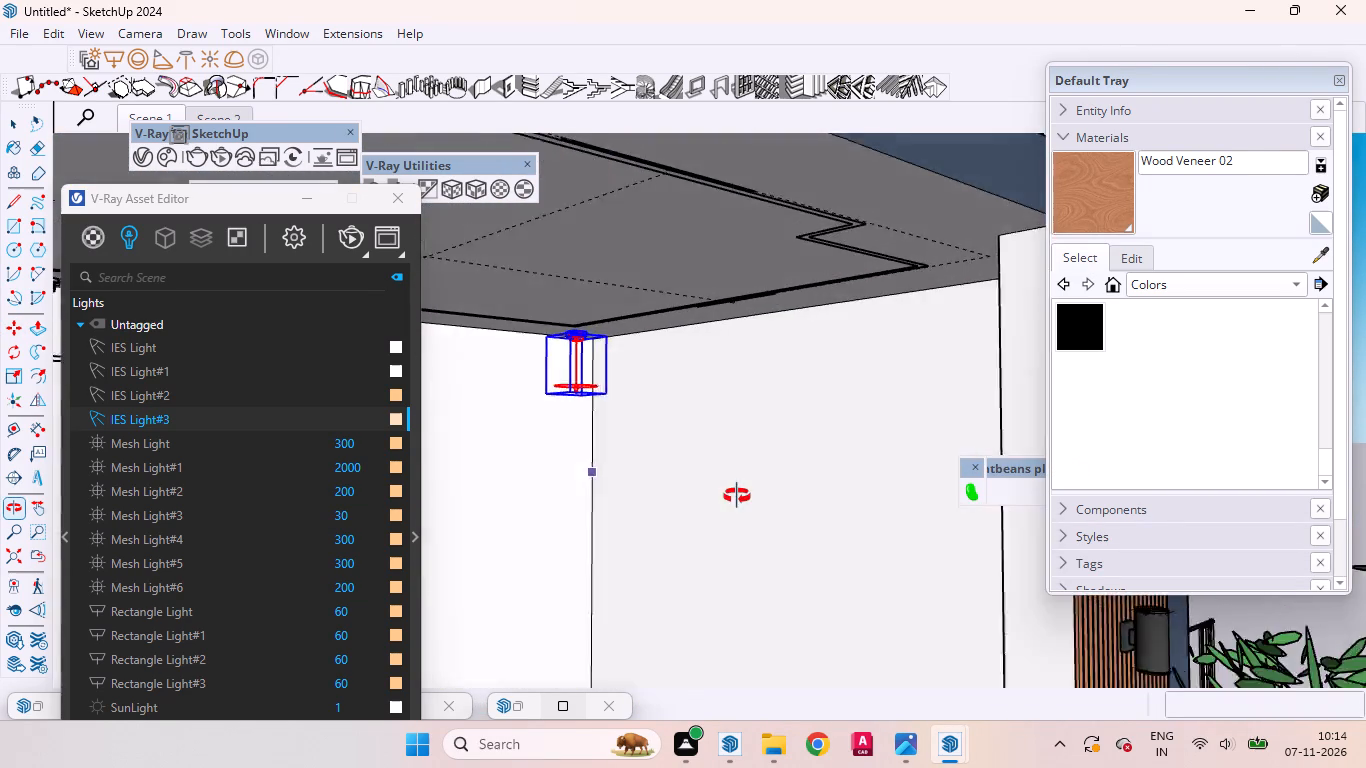
pyautogui.moveTo(737, 496); pyautogui.dragTo(810, 504, button='middle')
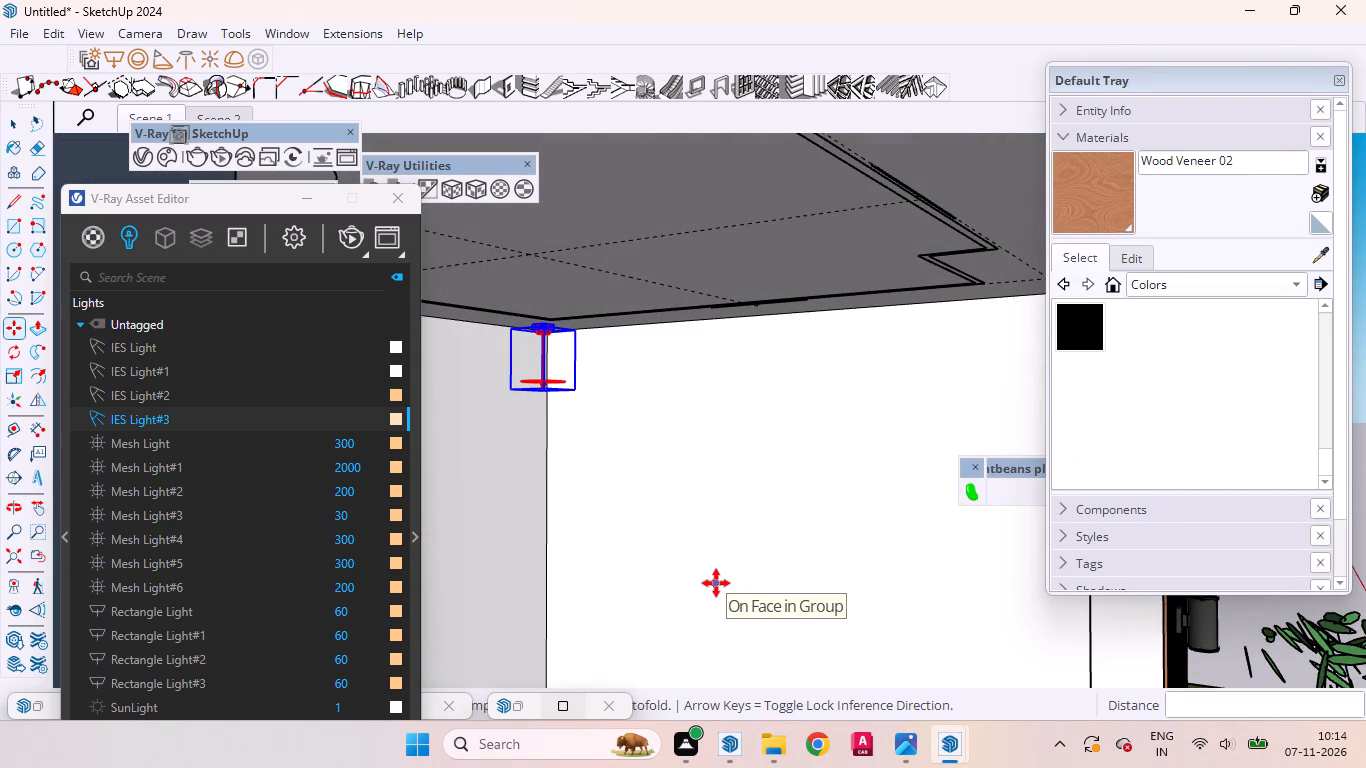
pyautogui.click(638, 509)
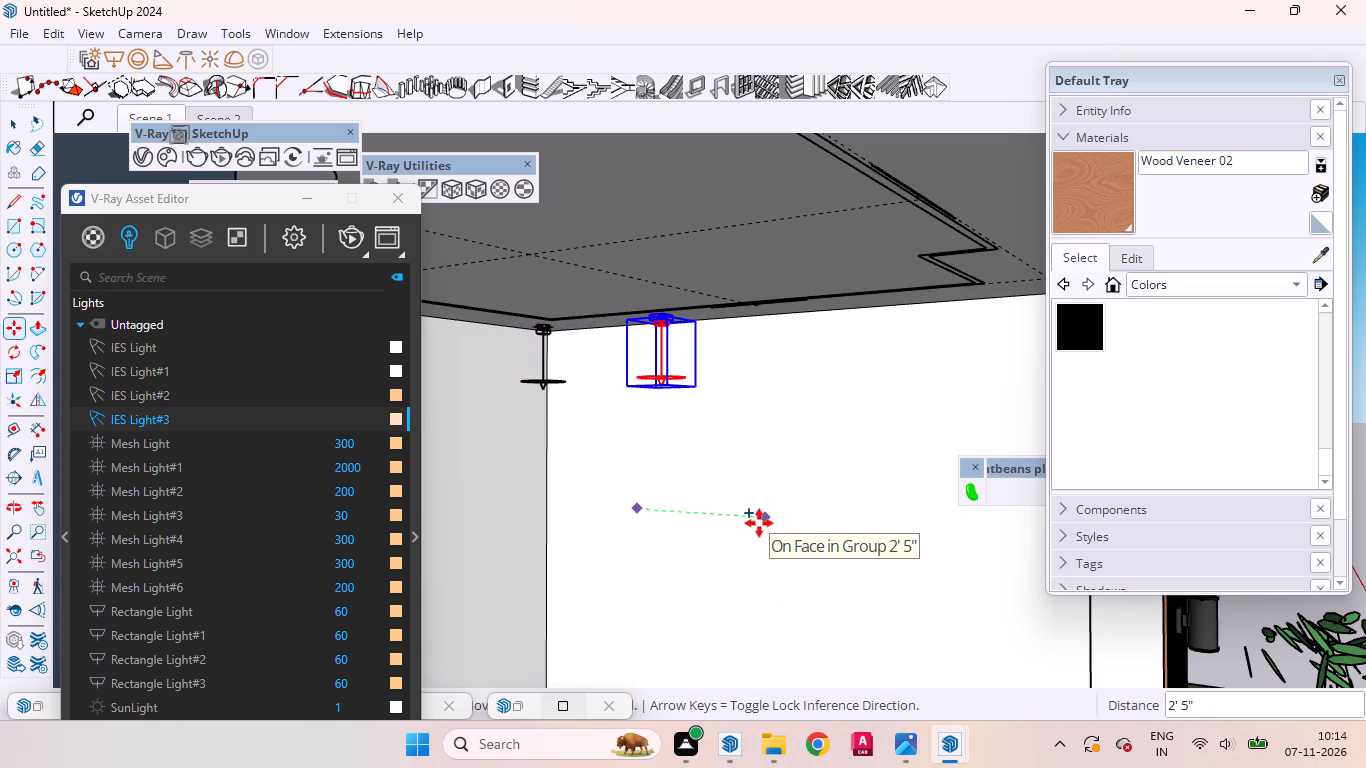
pyautogui.click(760, 522)
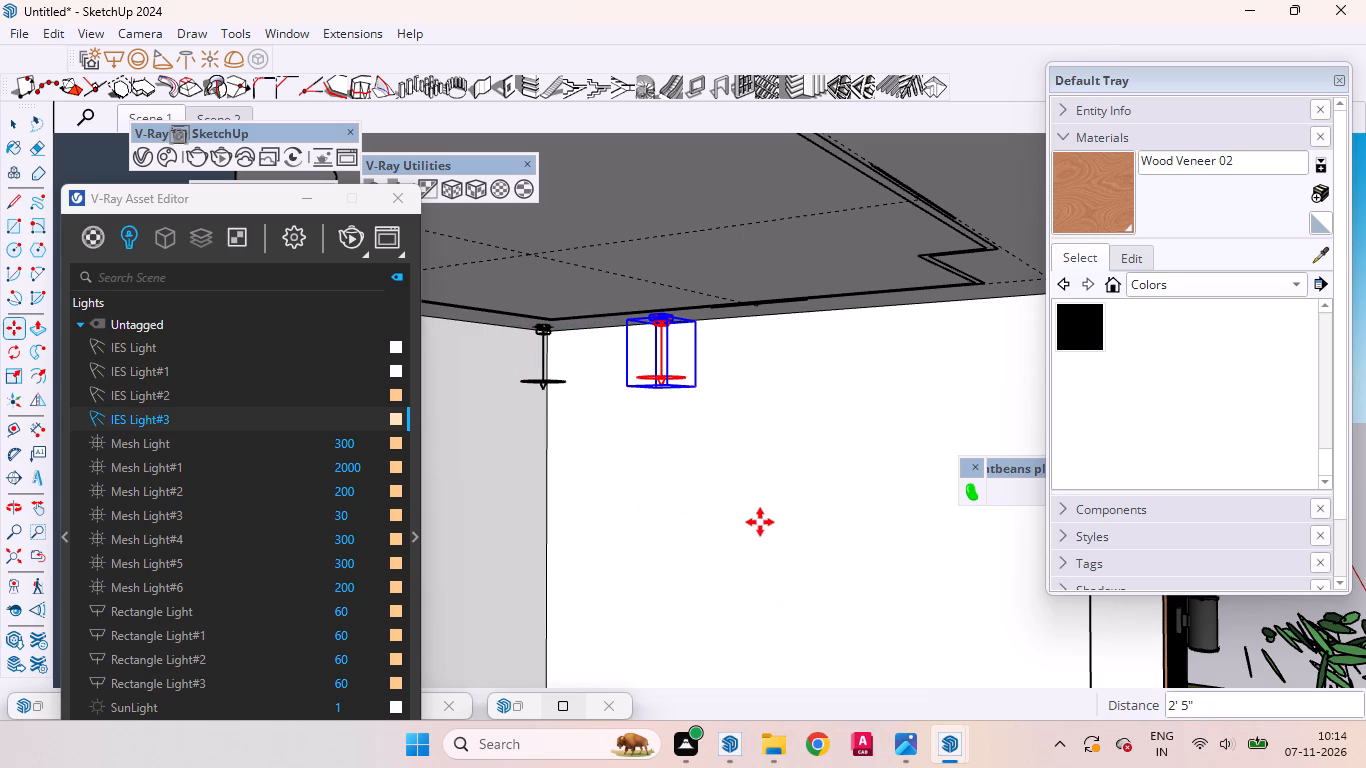
pyautogui.write('*3')
pyautogui.press('Return')
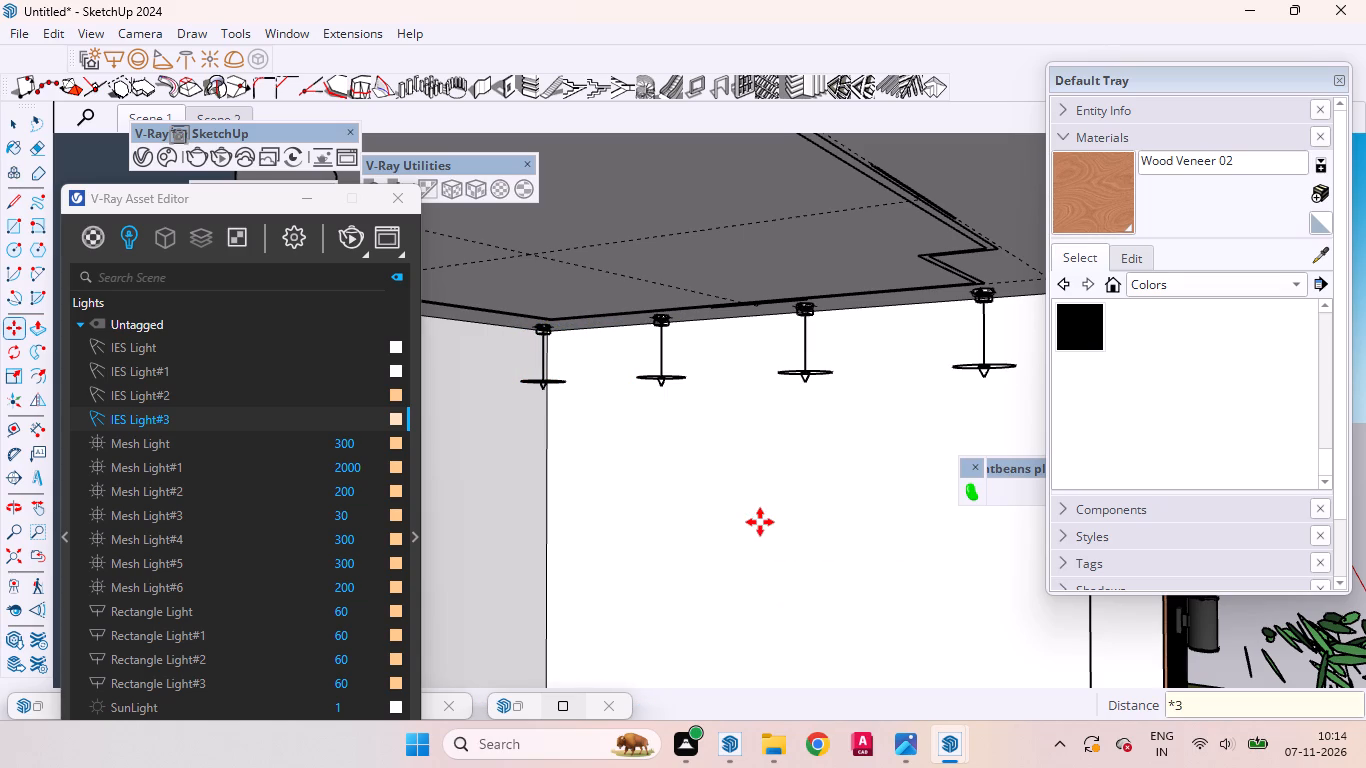
pyautogui.press('space')
# Array the first side wall's front pendant light with its ceiling ring along the ceiling's front edge as three copies spaced 2' 5" apart.
pyautogui.scroll(-4, 758, 523)
pyautogui.moveTo(748, 476); pyautogui.dragTo(544, 348, button='middle')
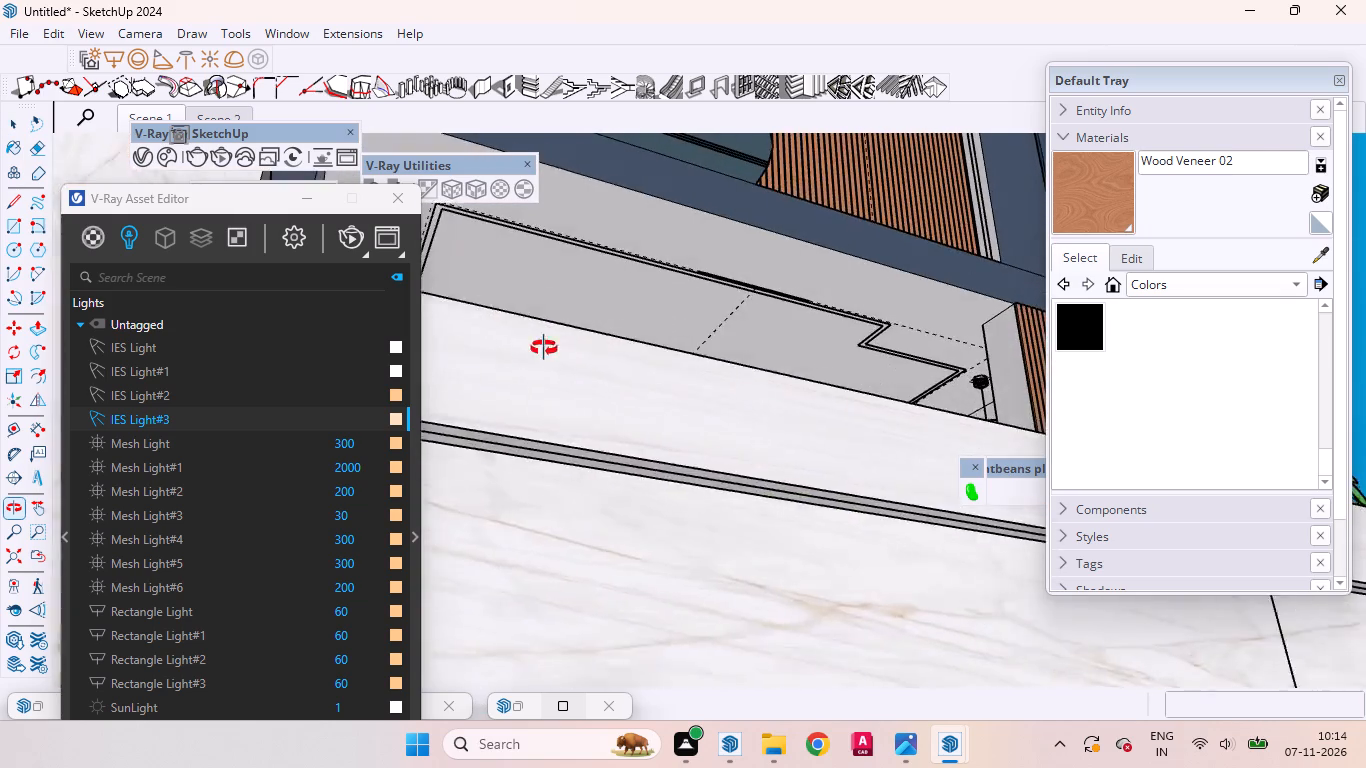
pyautogui.moveTo(544, 348); pyautogui.dragTo(544, 349, button='middle')
pyautogui.scroll(-6, 570, 369)
pyautogui.moveTo(583, 401); pyautogui.dragTo(490, 420, button='middle')
pyautogui.scroll(-1, 885, 346)
pyautogui.scroll(1, 903, 346)
pyautogui.scroll(-9, 906, 346)
pyautogui.scroll(1, 928, 341)
pyautogui.scroll(-1, 928, 341)
pyautogui.scroll(3, 765, 390)
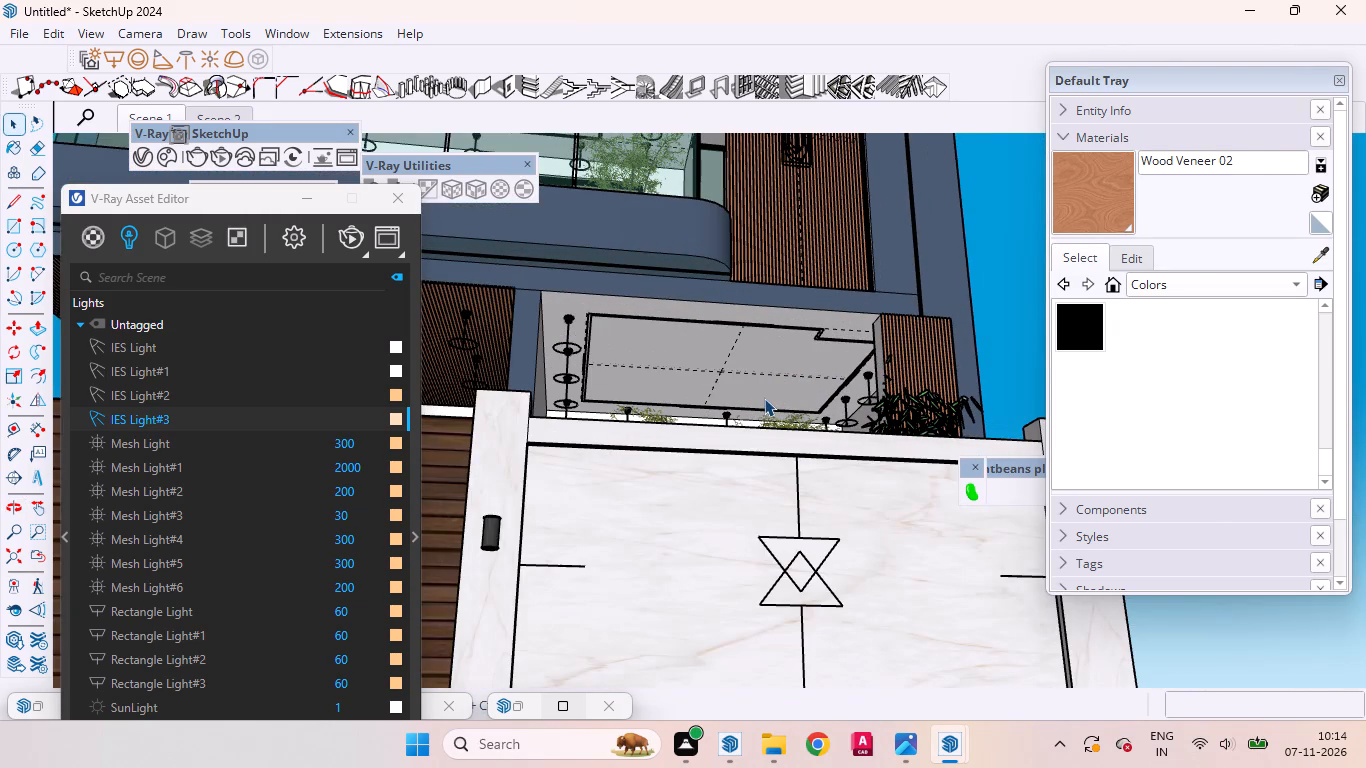
pyautogui.scroll(-3, 704, 427)
pyautogui.scroll(5, 599, 278)
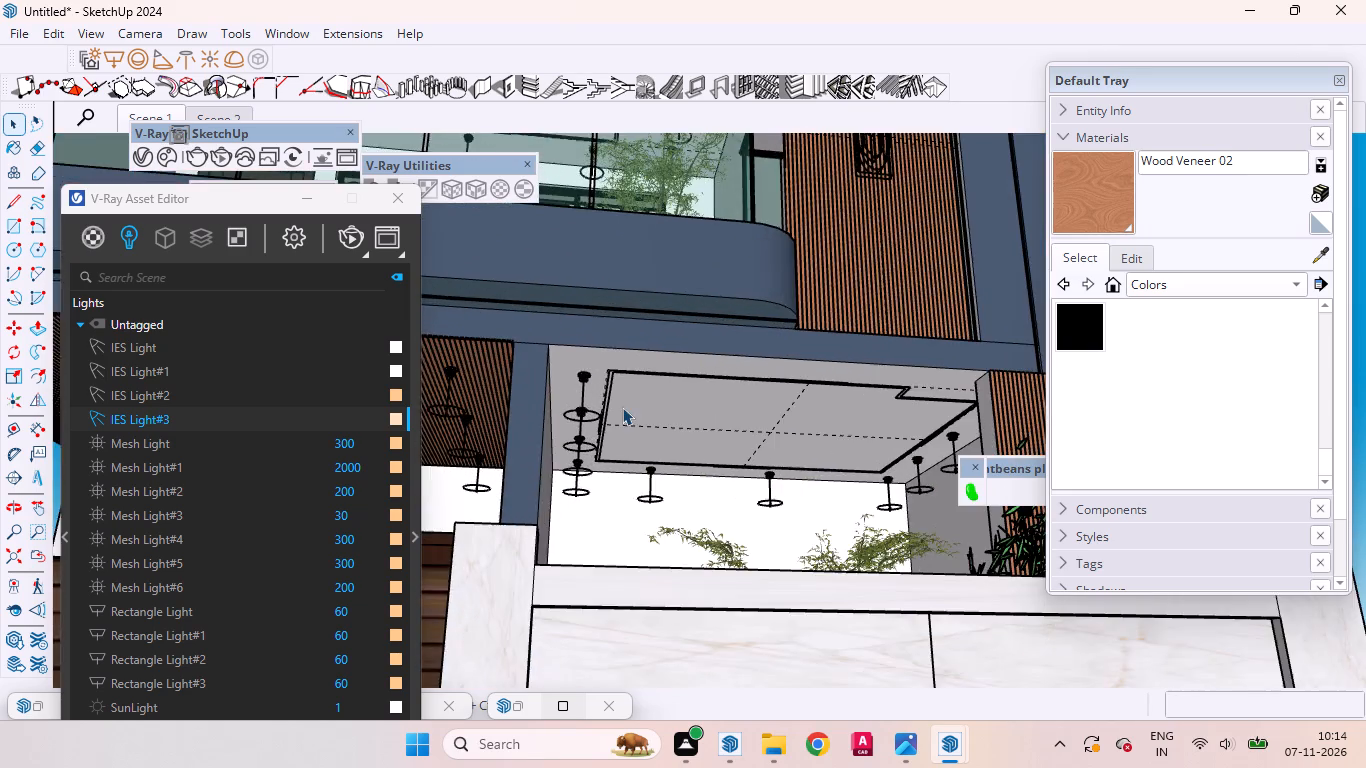
pyautogui.moveTo(618, 407); pyautogui.dragTo(453, 405, button='middle')
pyautogui.scroll(10, 460, 408)
pyautogui.scroll(-9, 888, 502)
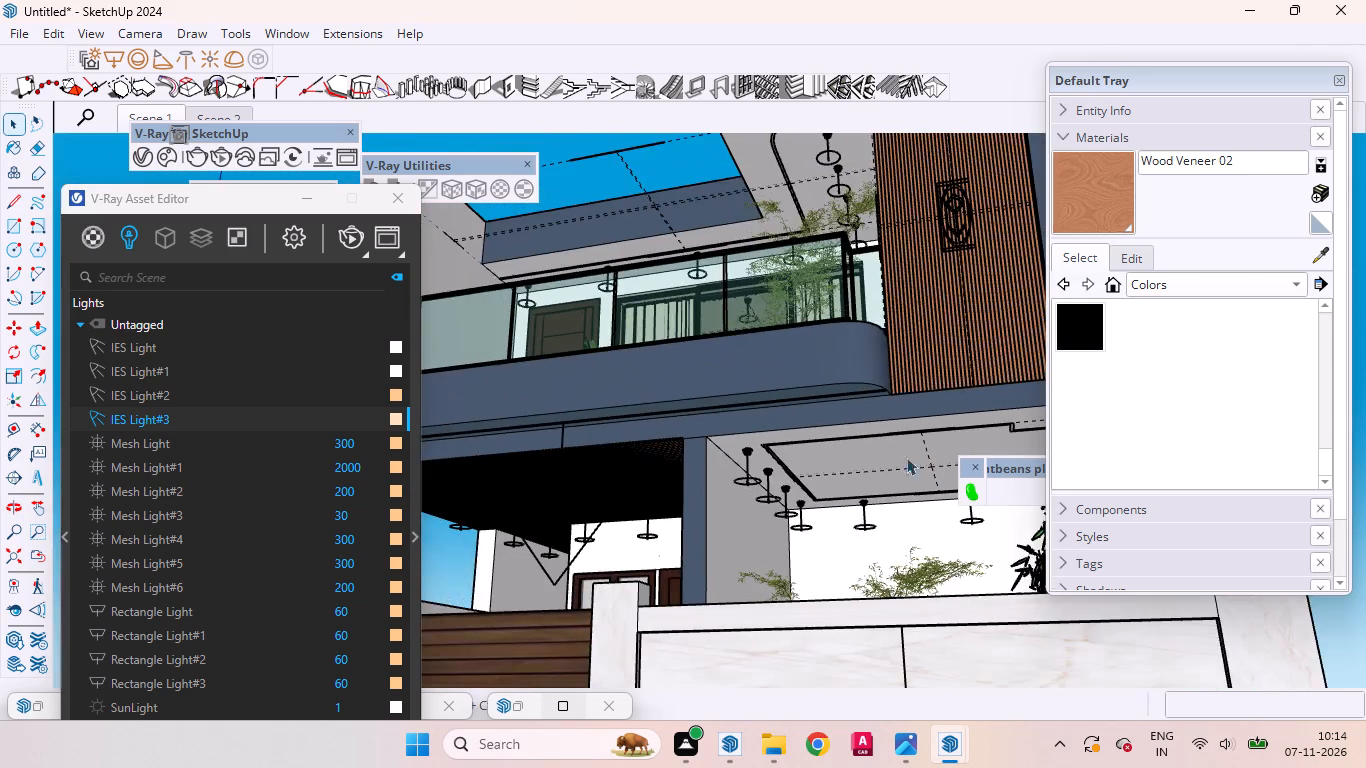
pyautogui.scroll(3, 713, 444)
pyautogui.scroll(-4, 697, 451)
pyautogui.scroll(20, 697, 451)
pyautogui.scroll(1, 697, 451)
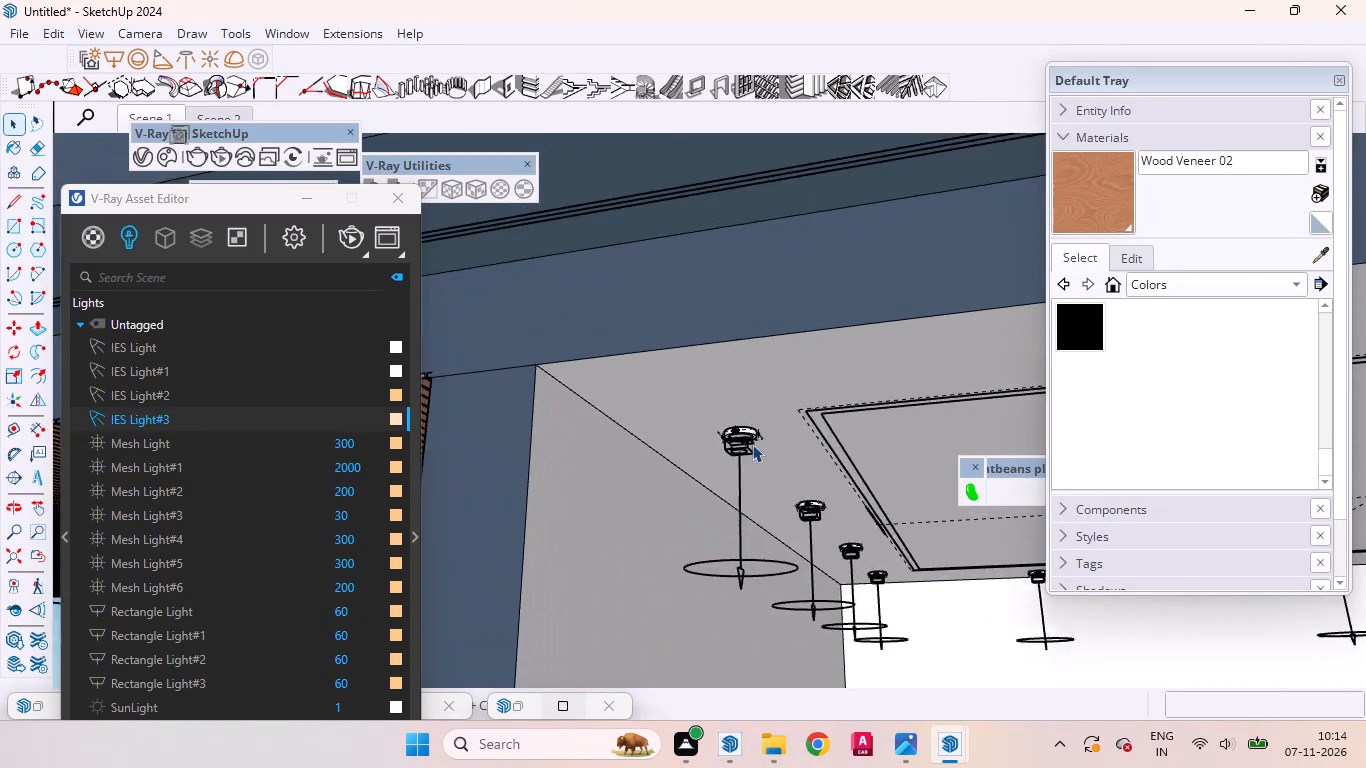
pyautogui.scroll(2, 752, 444)
pyautogui.scroll(-1, 752, 439)
pyautogui.scroll(18, 752, 438)
pyautogui.keyDown('ctrl'); pyautogui.click(735, 433); pyautogui.keyUp('ctrl')
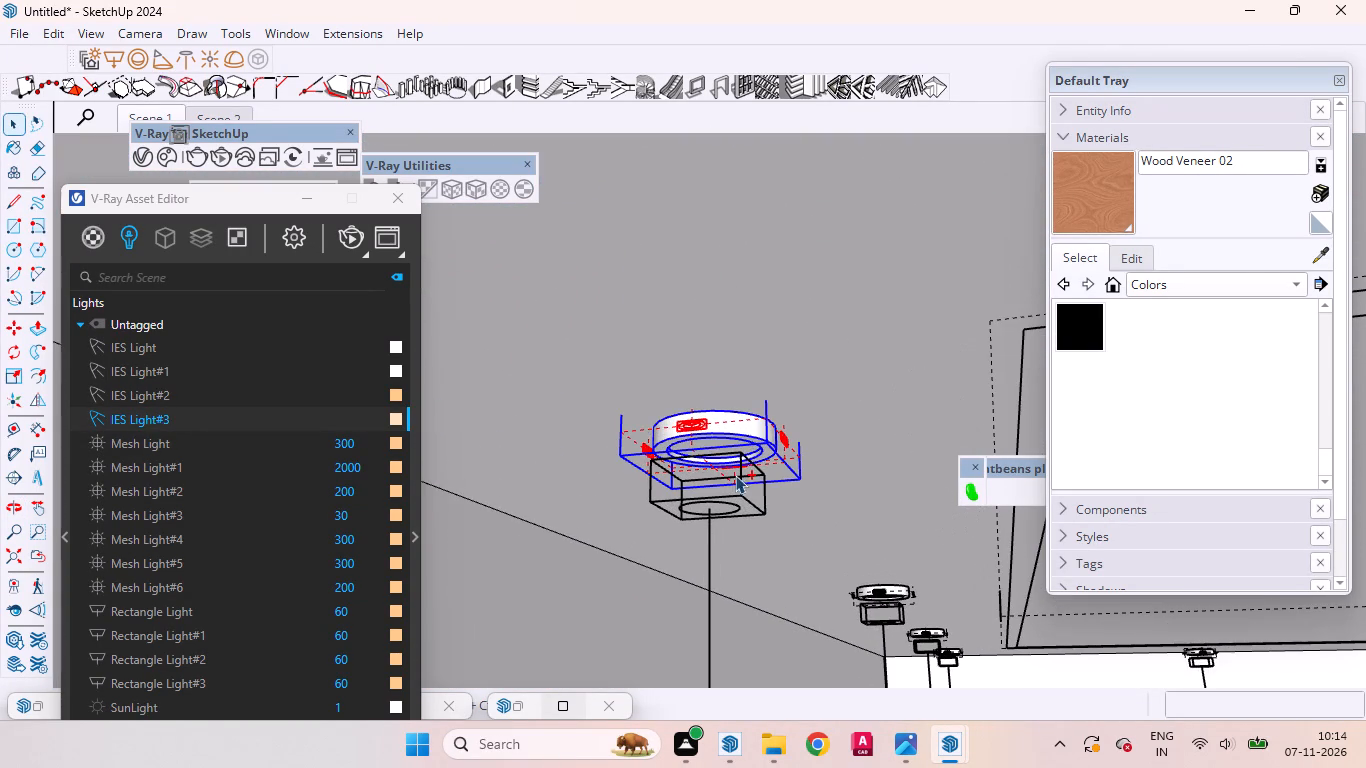
pyautogui.keyDown('ctrl'); pyautogui.click(736, 493); pyautogui.keyUp('ctrl')
pyautogui.keyDown('ctrl'); pyautogui.scroll(-1, 736, 463); pyautogui.keyUp('ctrl')
pyautogui.keyDown('ctrl'); pyautogui.scroll(1, 736, 463); pyautogui.keyUp('ctrl')
pyautogui.keyDown('ctrl'); pyautogui.scroll(-17, 736, 463); pyautogui.keyUp('ctrl')
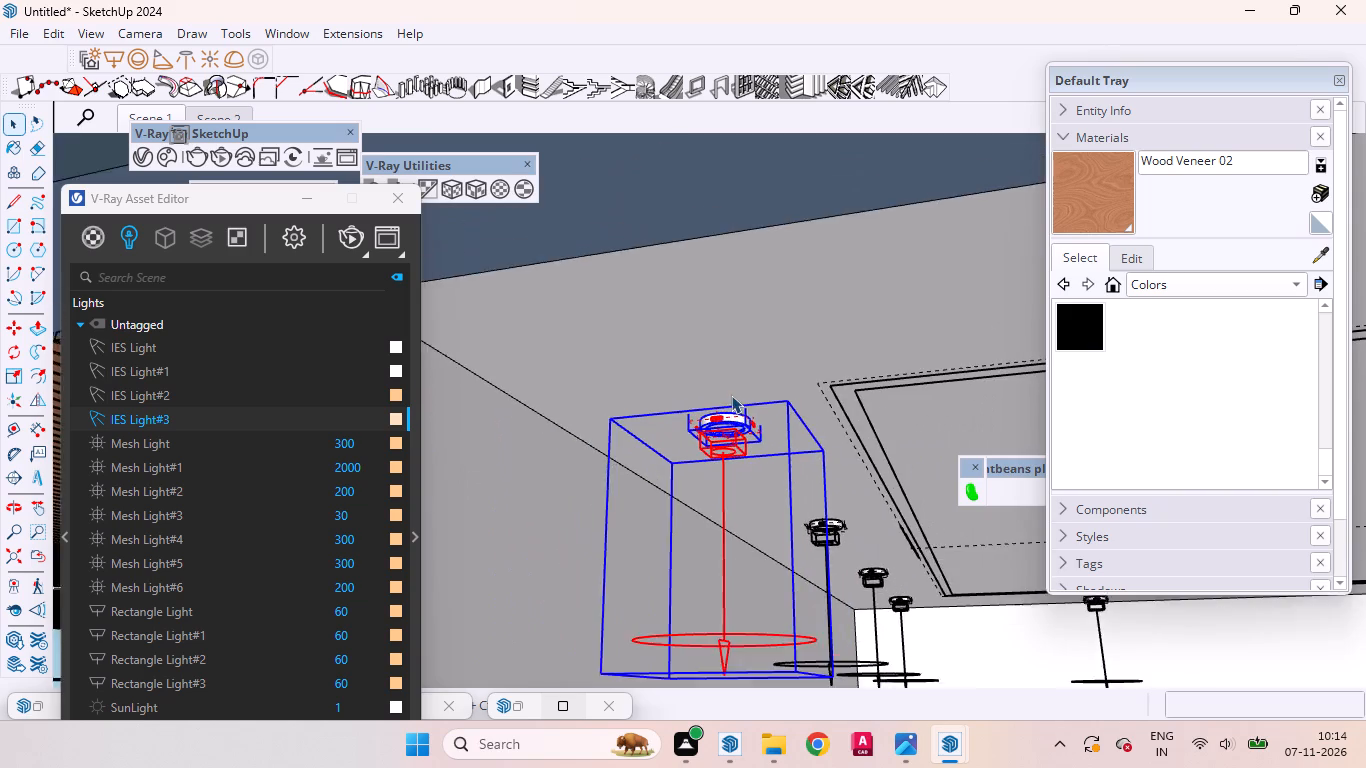
pyautogui.keyDown('ctrl'); pyautogui.scroll(-4, 731, 395); pyautogui.keyUp('ctrl')
pyautogui.scroll(1, 731, 397)
pyautogui.scroll(-7, 731, 398)
pyautogui.scroll(2, 729, 405)
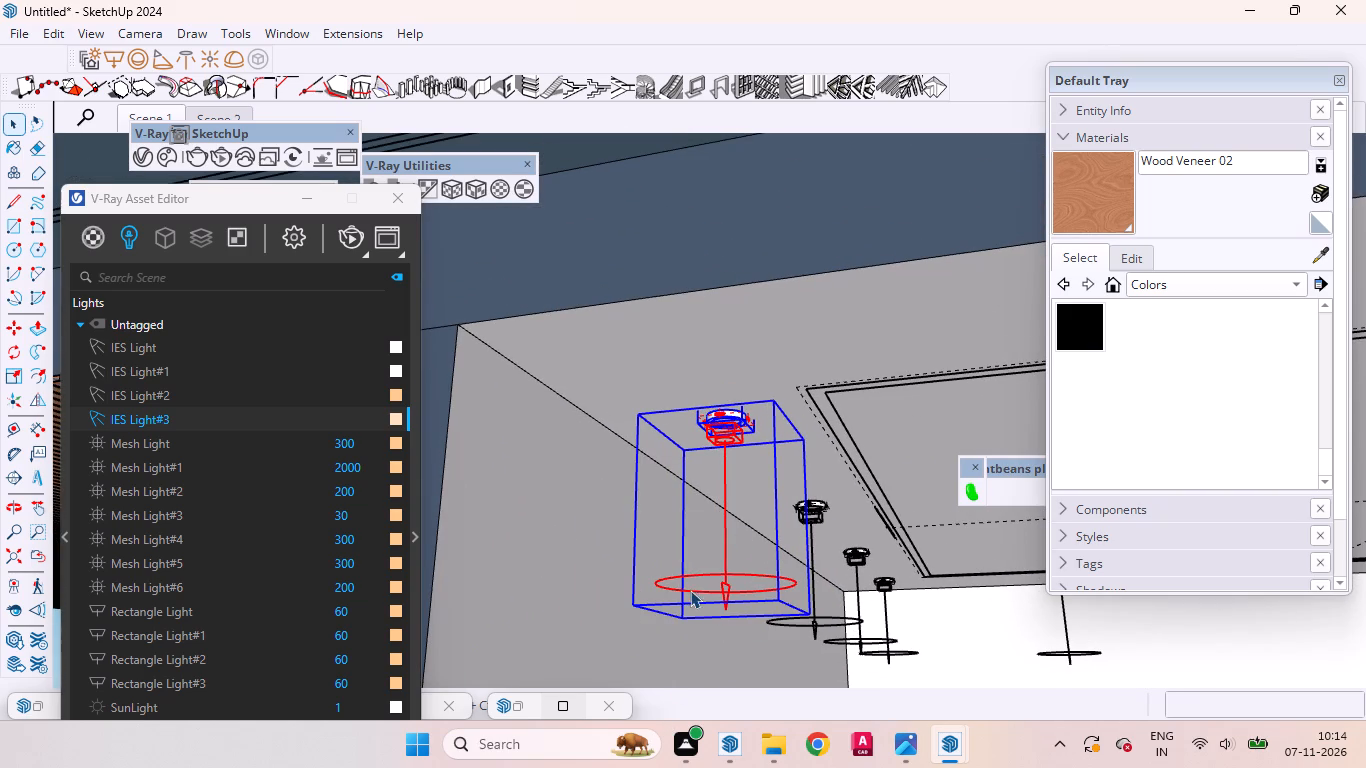
pyautogui.press('m')
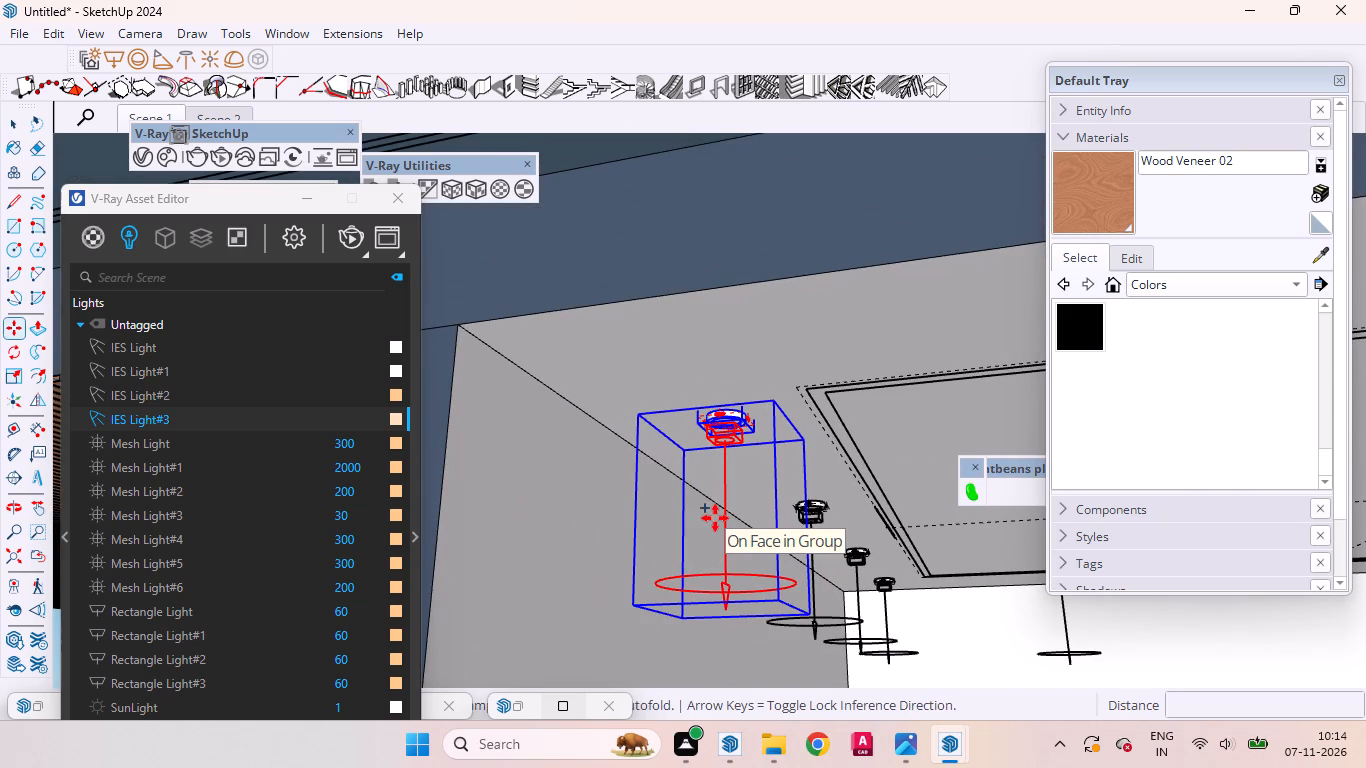
pyautogui.scroll(-20, 724, 412)
pyautogui.scroll(-2, 706, 395)
pyautogui.scroll(1, 708, 396)
pyautogui.scroll(-2, 709, 396)
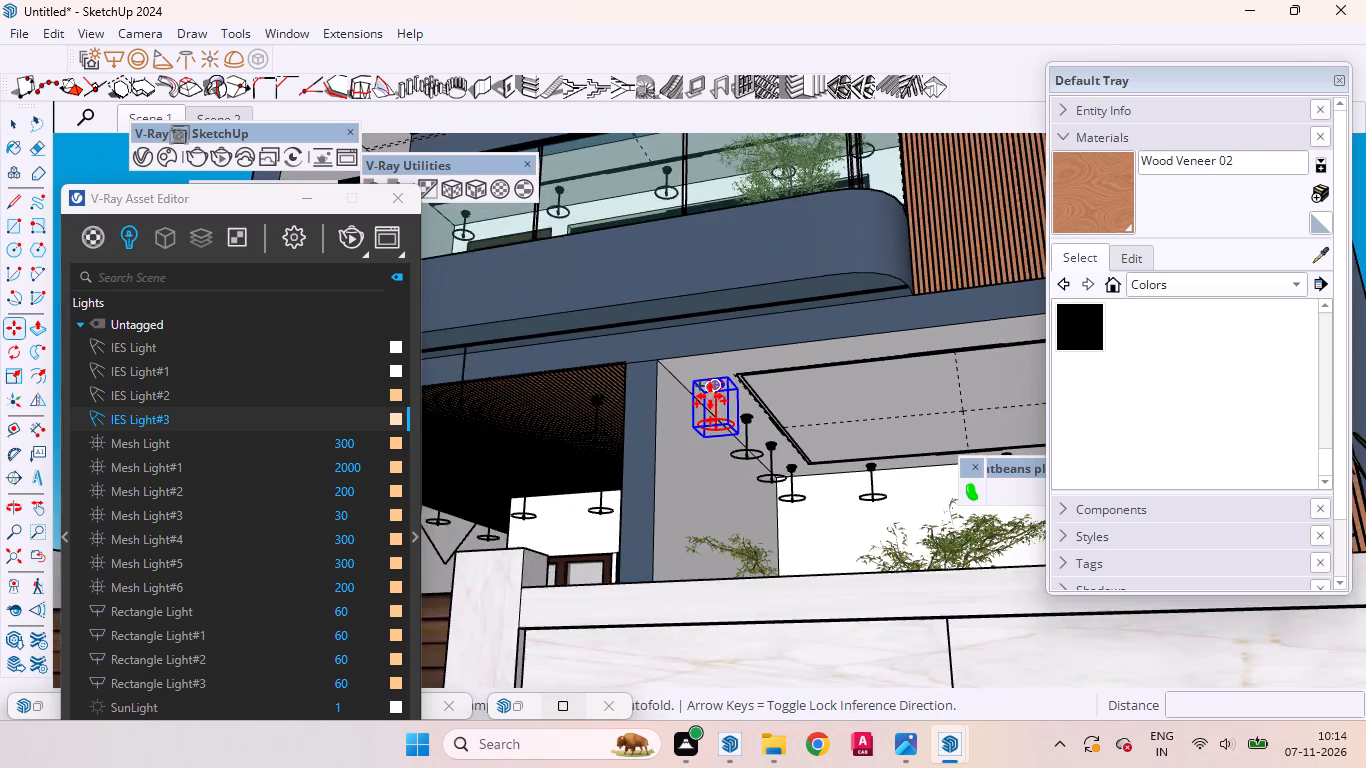
pyautogui.moveTo(725, 430); pyautogui.dragTo(898, 480, button='middle')
pyautogui.scroll(1, 860, 459)
pyautogui.scroll(-8, 641, 454)
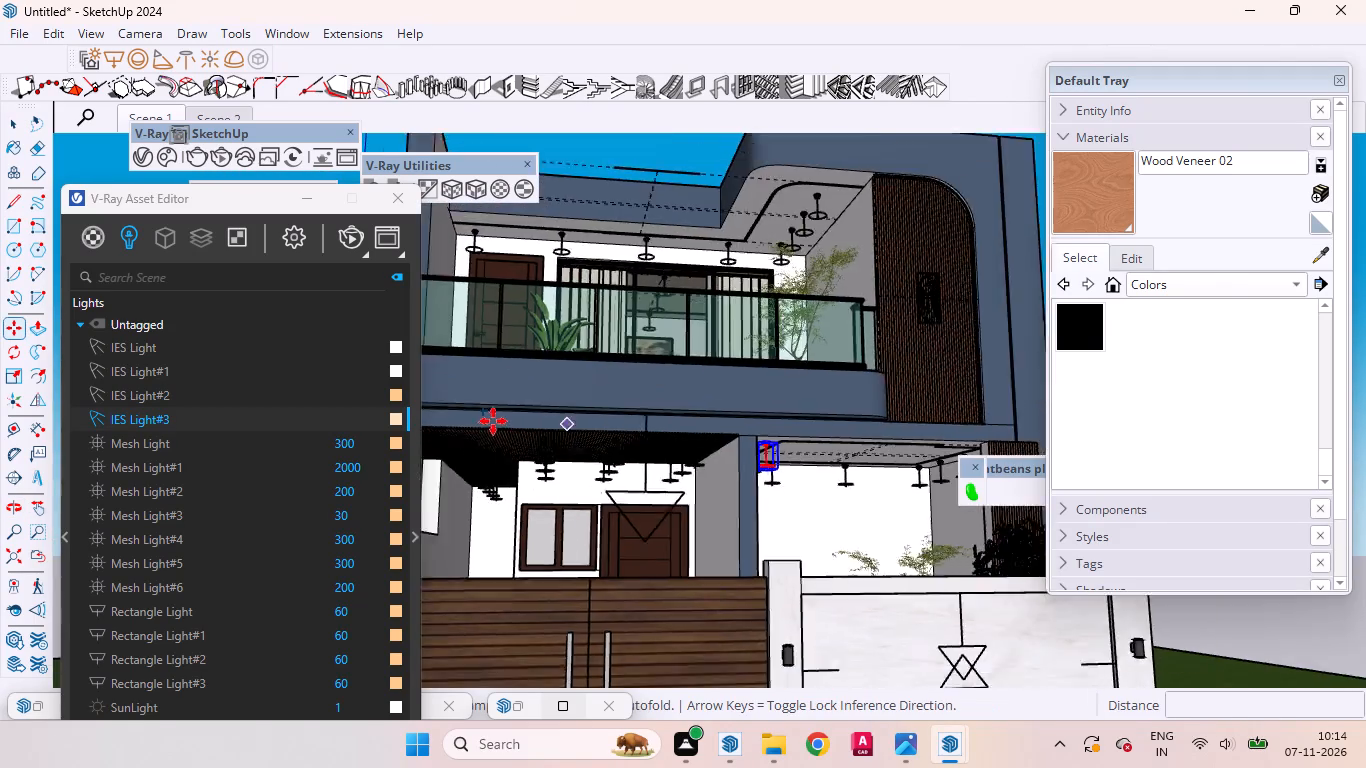
pyautogui.scroll(-1, 493, 421)
pyautogui.scroll(5, 757, 499)
pyautogui.moveTo(738, 437); pyautogui.dragTo(676, 355, button='middle')
pyautogui.scroll(4, 660, 310)
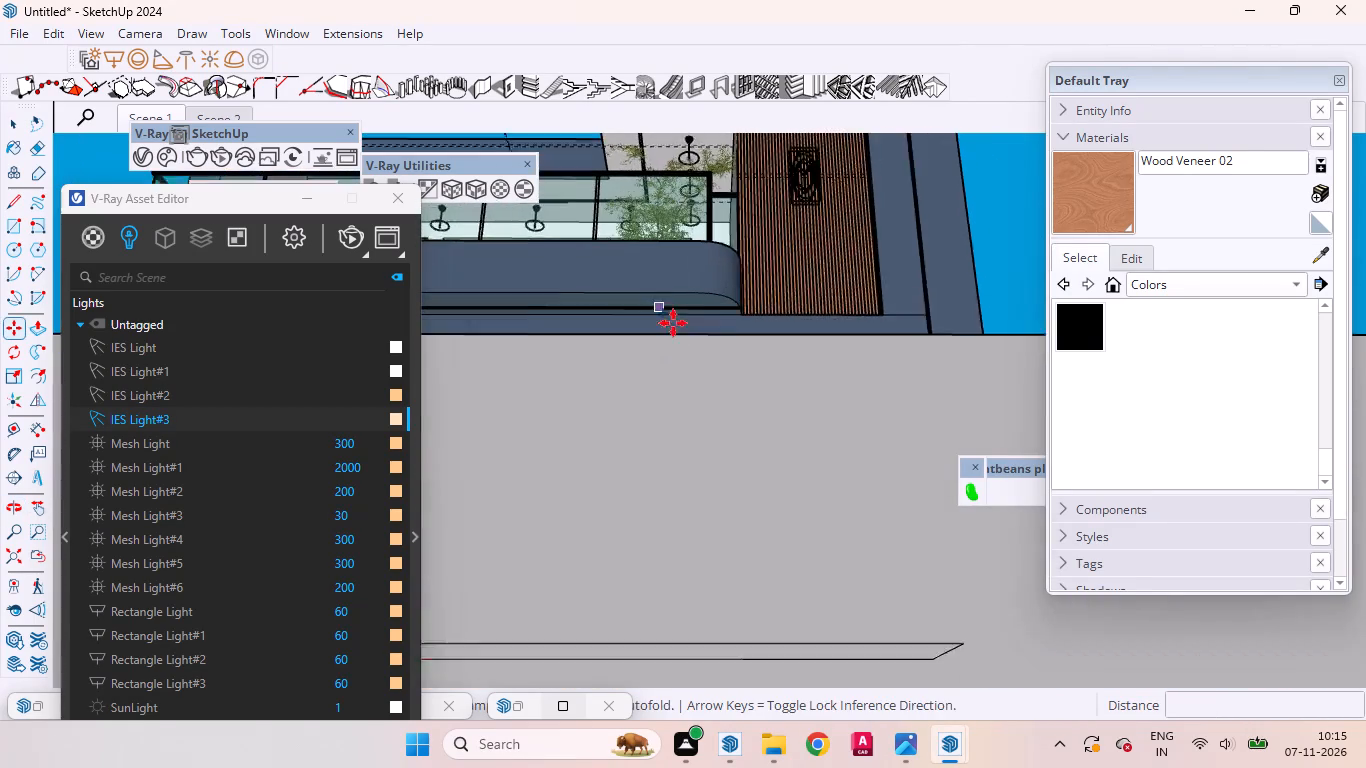
pyautogui.scroll(4, 685, 314)
pyautogui.click(648, 370)
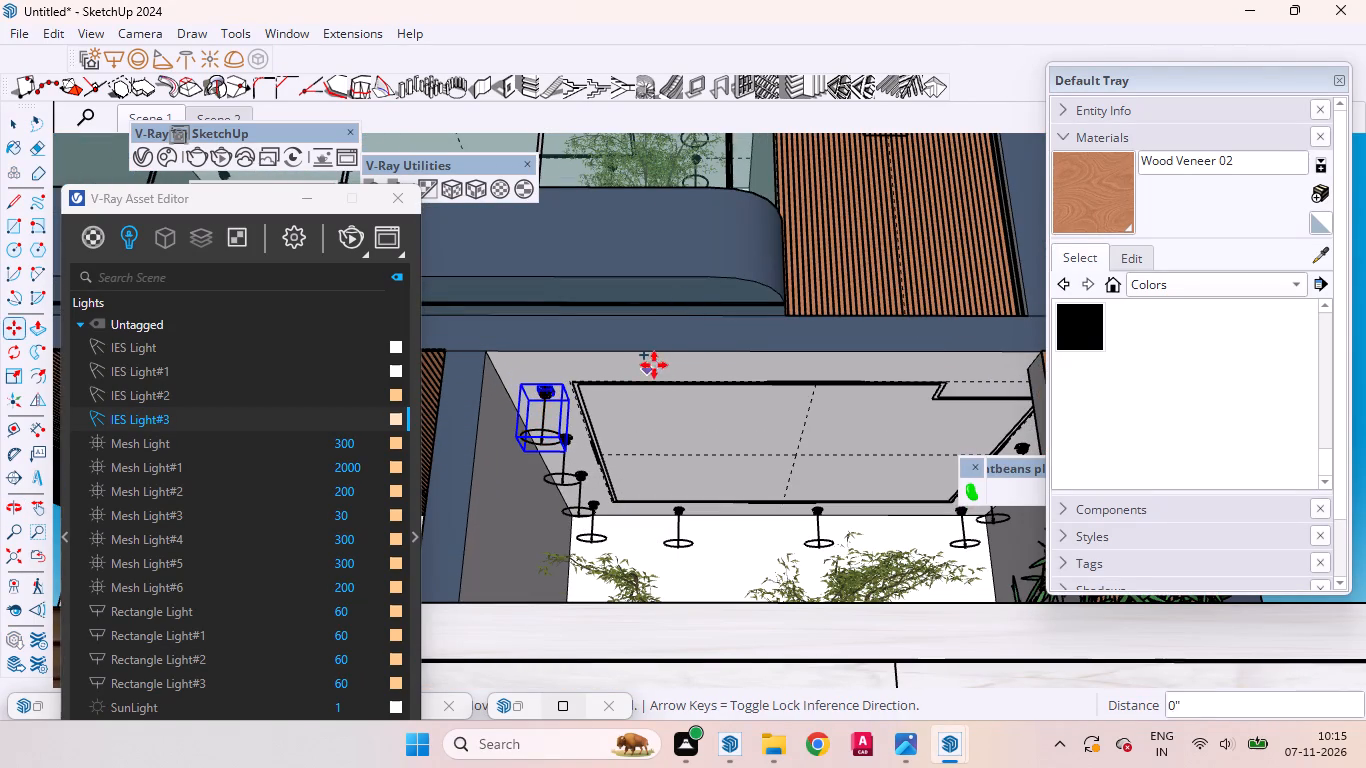
pyautogui.scroll(7, 709, 361)
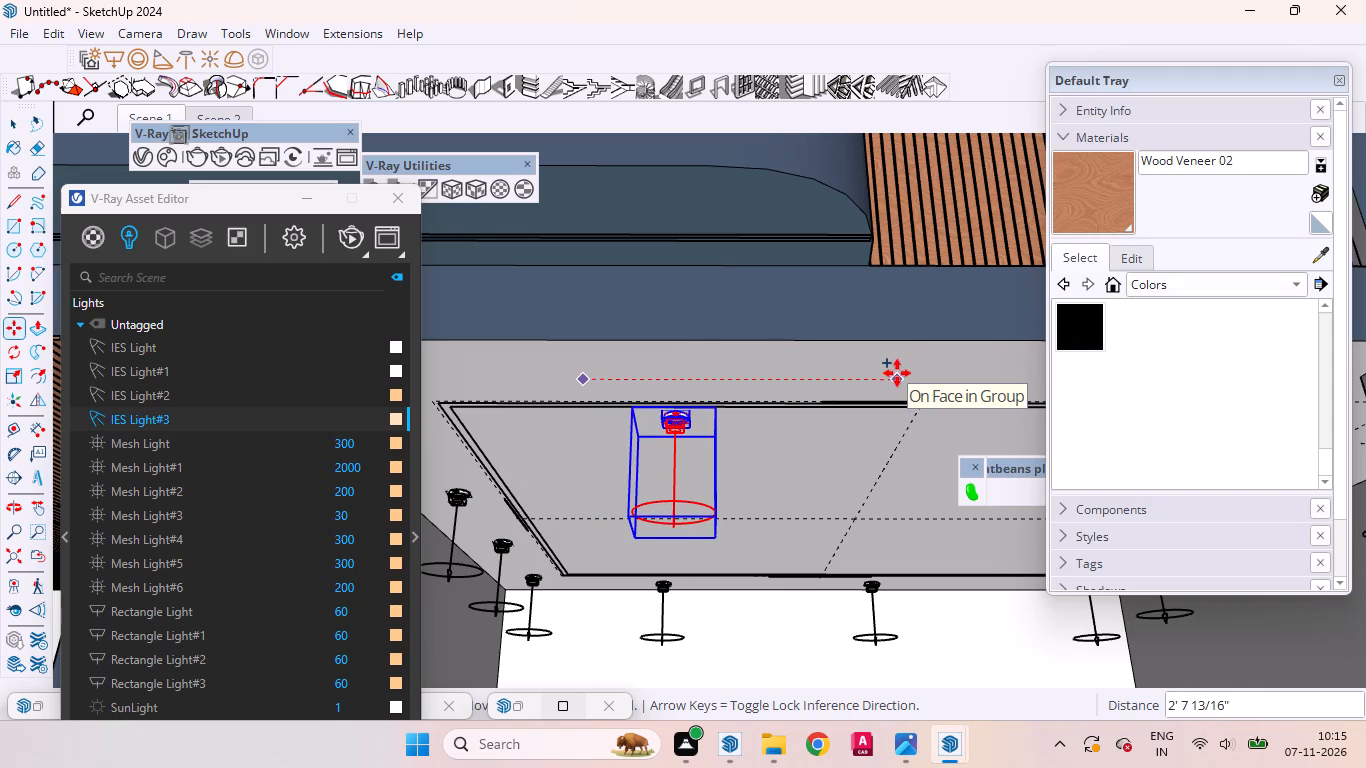
pyautogui.write("2'5")
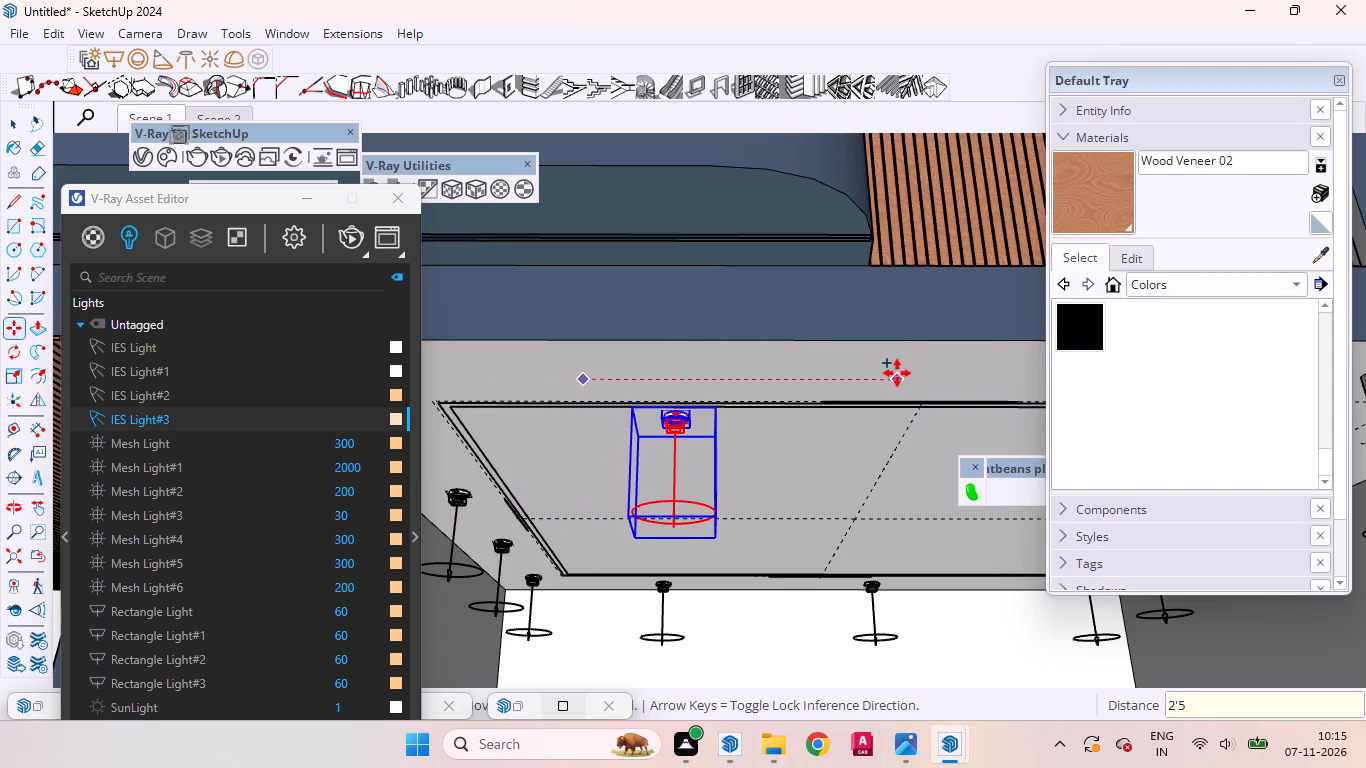
pyautogui.press('Return')
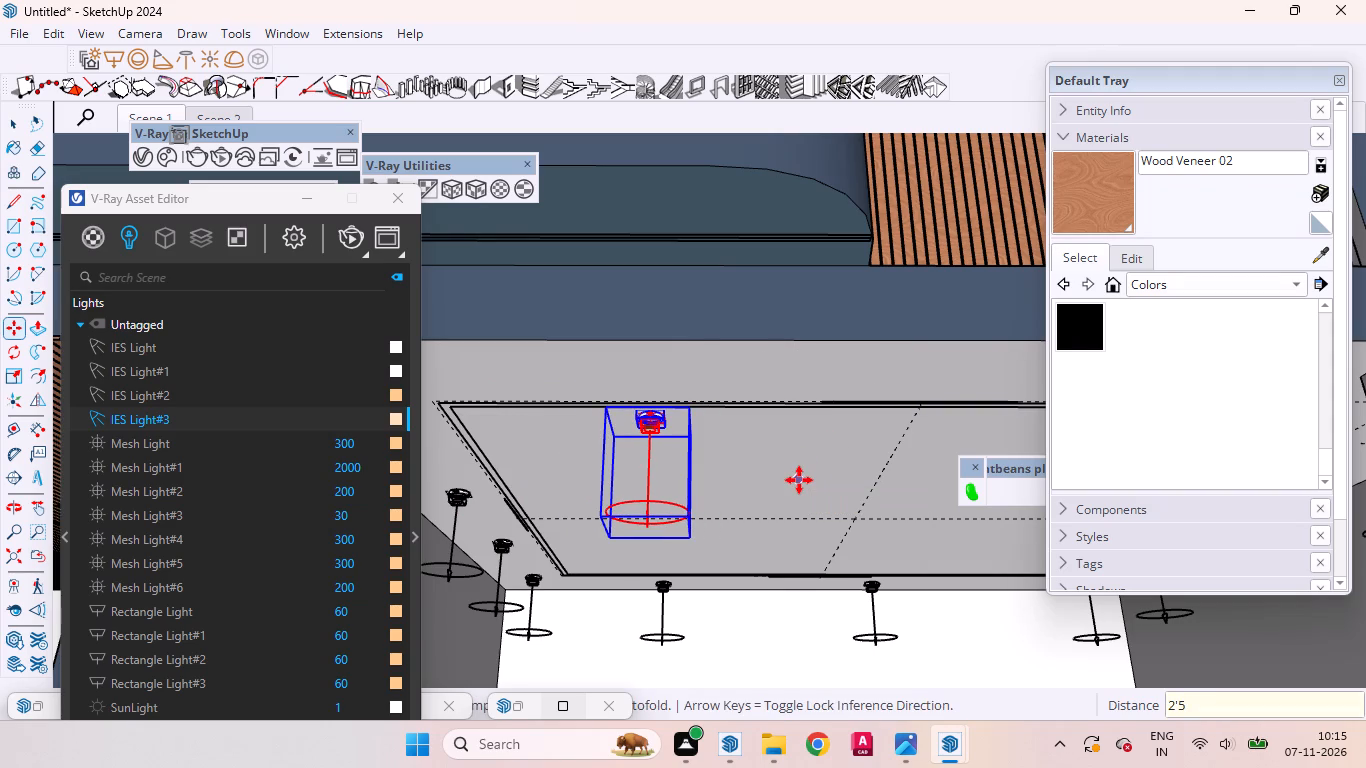
pyautogui.hotkey('shift', '*')
pyautogui.press('3')
pyautogui.press('Return')
pyautogui.press('space')
# Move the end pendant light of the new front row, with its ceiling ring, about 4" towards the wood-slatted side wall.
pyautogui.scroll(-5, 793, 484)
pyautogui.moveTo(766, 447); pyautogui.dragTo(792, 530, button='middle')
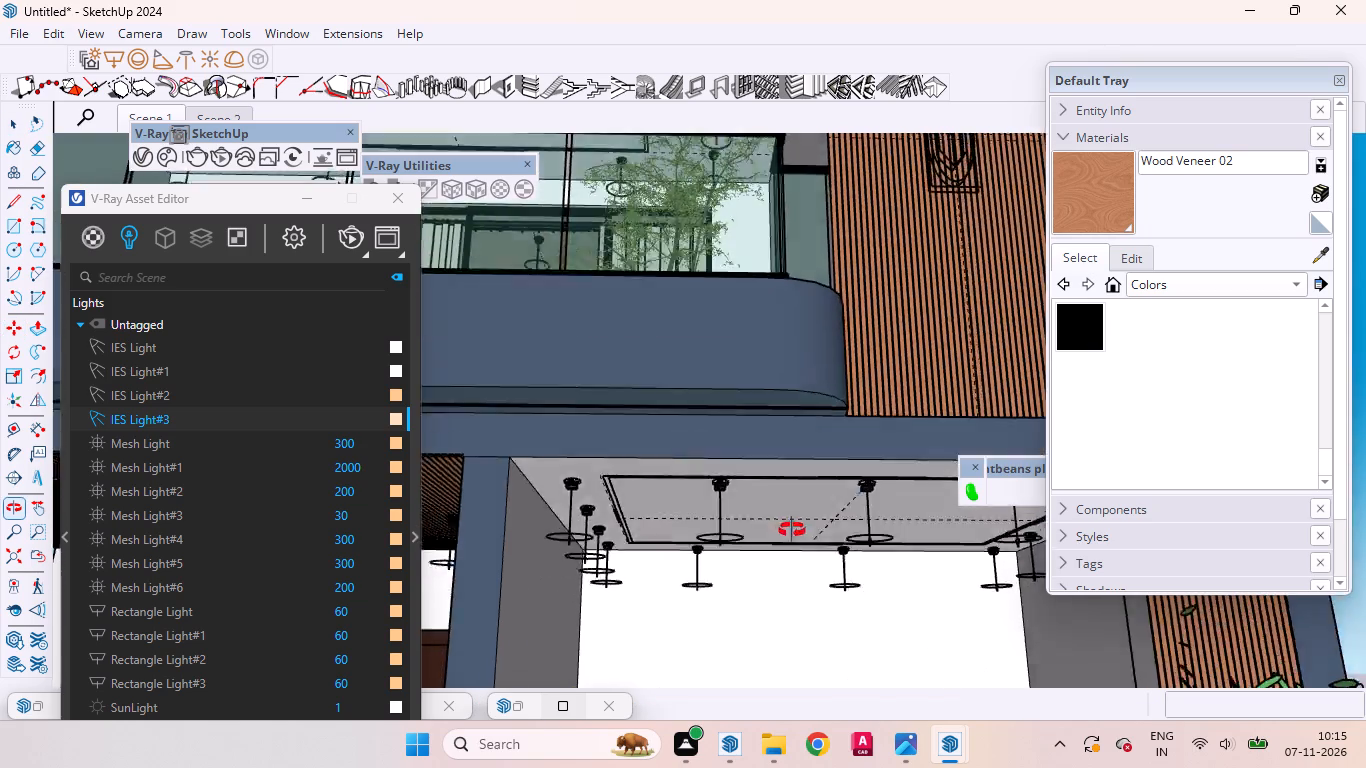
pyautogui.moveTo(792, 530); pyautogui.dragTo(801, 537, button='middle')
pyautogui.scroll(-11, 768, 455)
pyautogui.scroll(13, 833, 461)
pyautogui.moveTo(871, 449); pyautogui.dragTo(832, 403, button='middle')
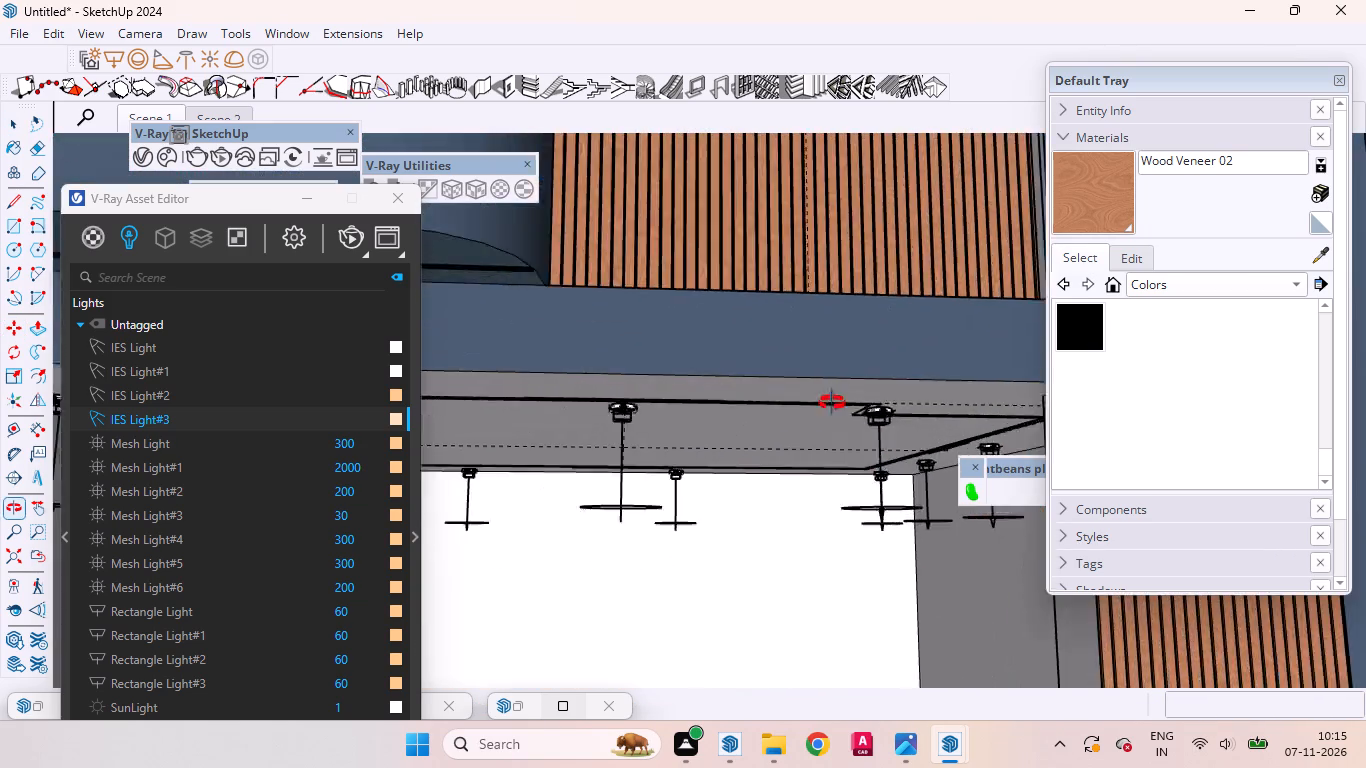
pyautogui.moveTo(832, 403); pyautogui.dragTo(901, 388, button='middle')
pyautogui.scroll(1, 905, 386)
pyautogui.scroll(-9, 905, 386)
pyautogui.scroll(1, 779, 343)
pyautogui.scroll(1, 864, 378)
pyautogui.scroll(-1, 867, 378)
pyautogui.scroll(2, 884, 375)
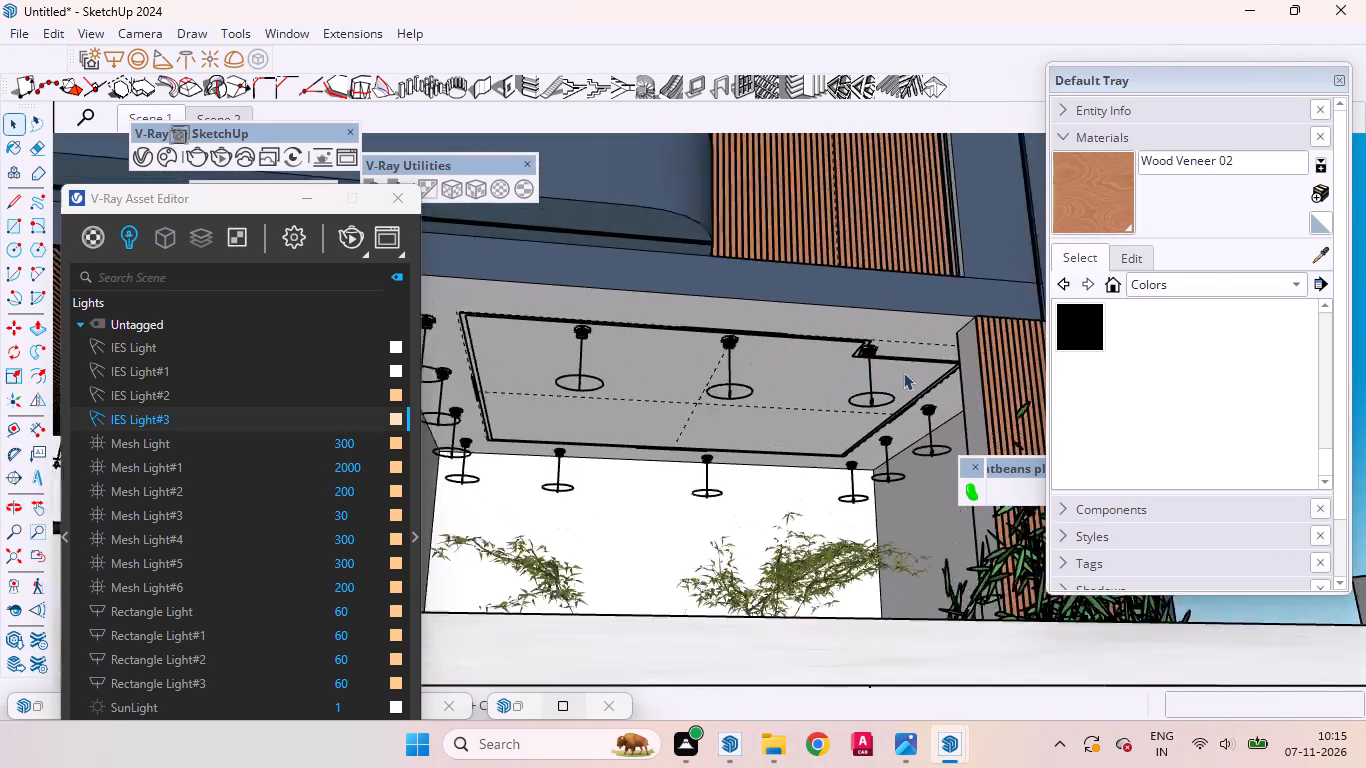
pyautogui.scroll(2, 903, 372)
pyautogui.moveTo(918, 370); pyautogui.dragTo(856, 355, button='middle')
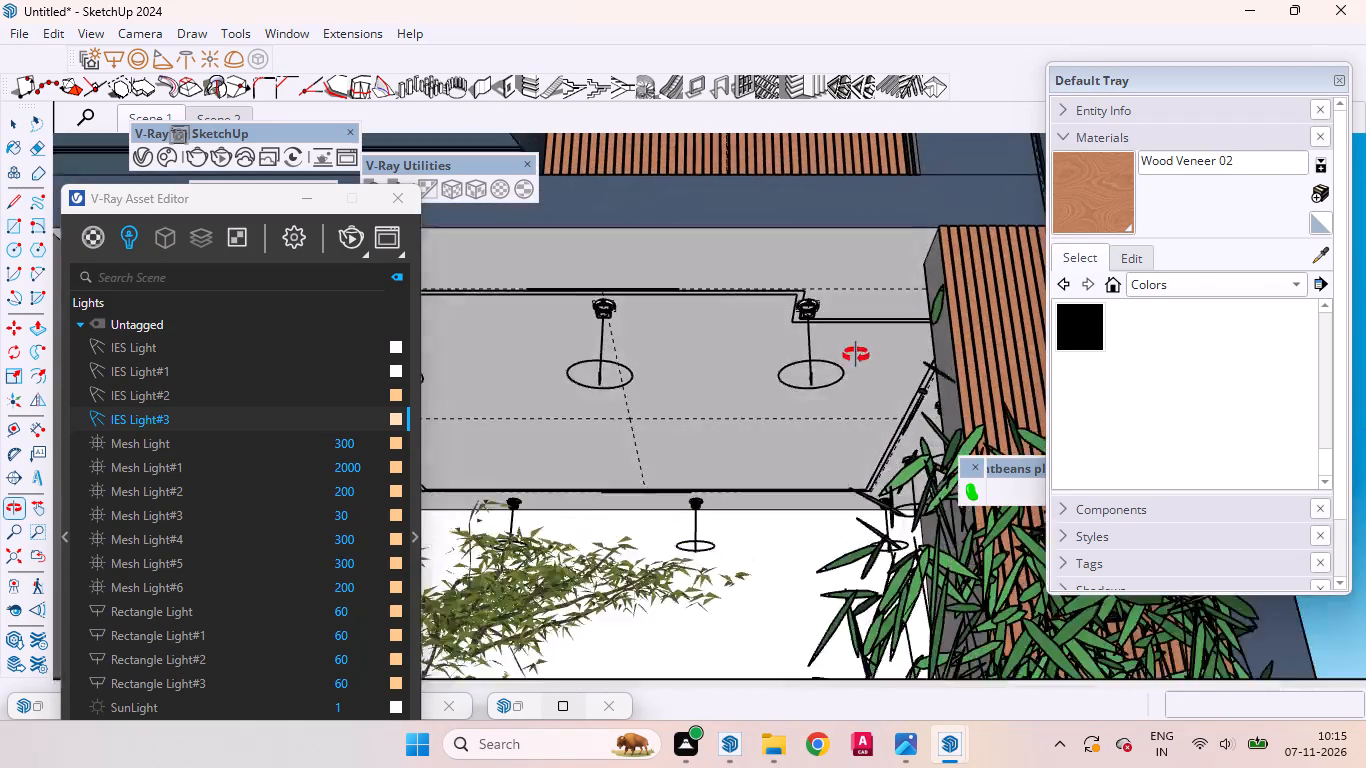
pyautogui.moveTo(856, 355); pyautogui.dragTo(860, 375, button='middle')
pyautogui.scroll(-8, 842, 454)
pyautogui.scroll(4, 832, 409)
pyautogui.scroll(-1, 832, 409)
pyautogui.scroll(12, 832, 409)
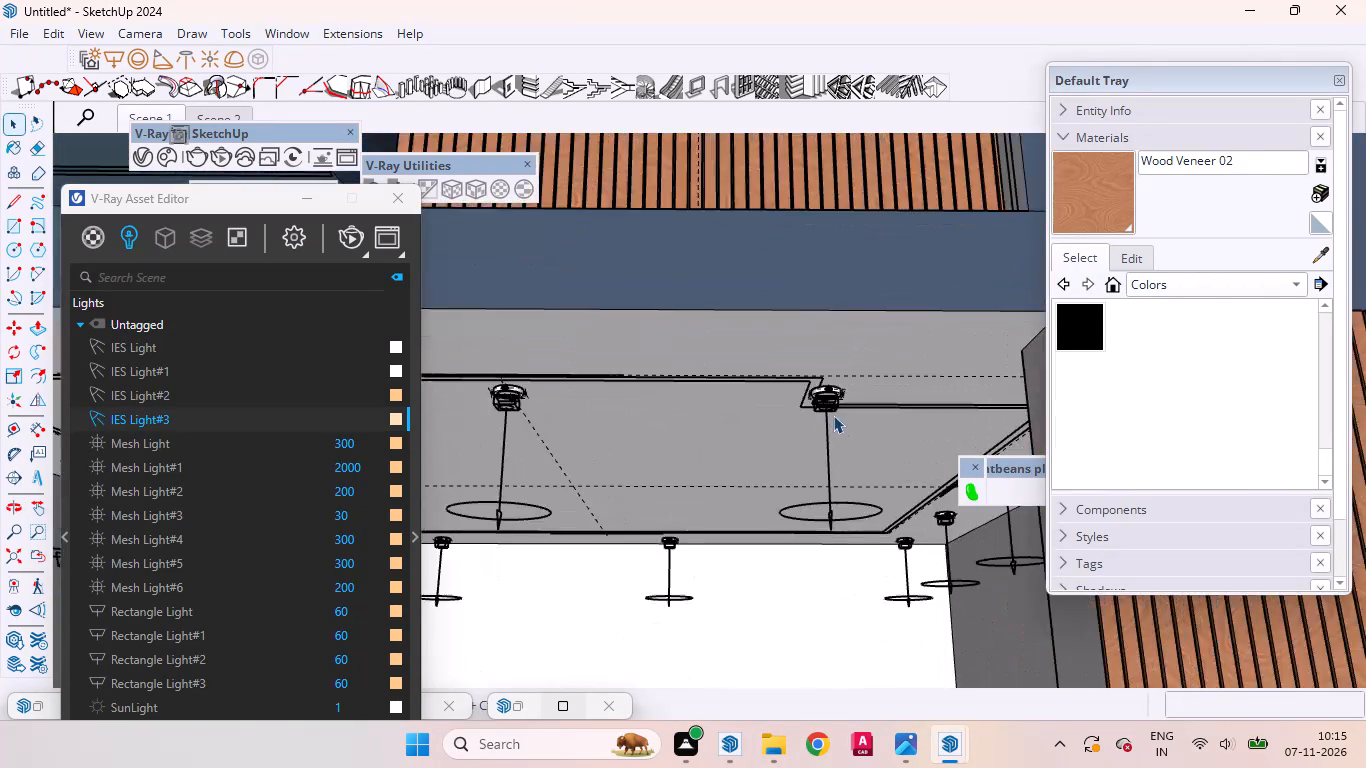
pyautogui.scroll(7, 833, 415)
pyautogui.keyDown('ctrl'); pyautogui.click(831, 367); pyautogui.keyUp('ctrl')
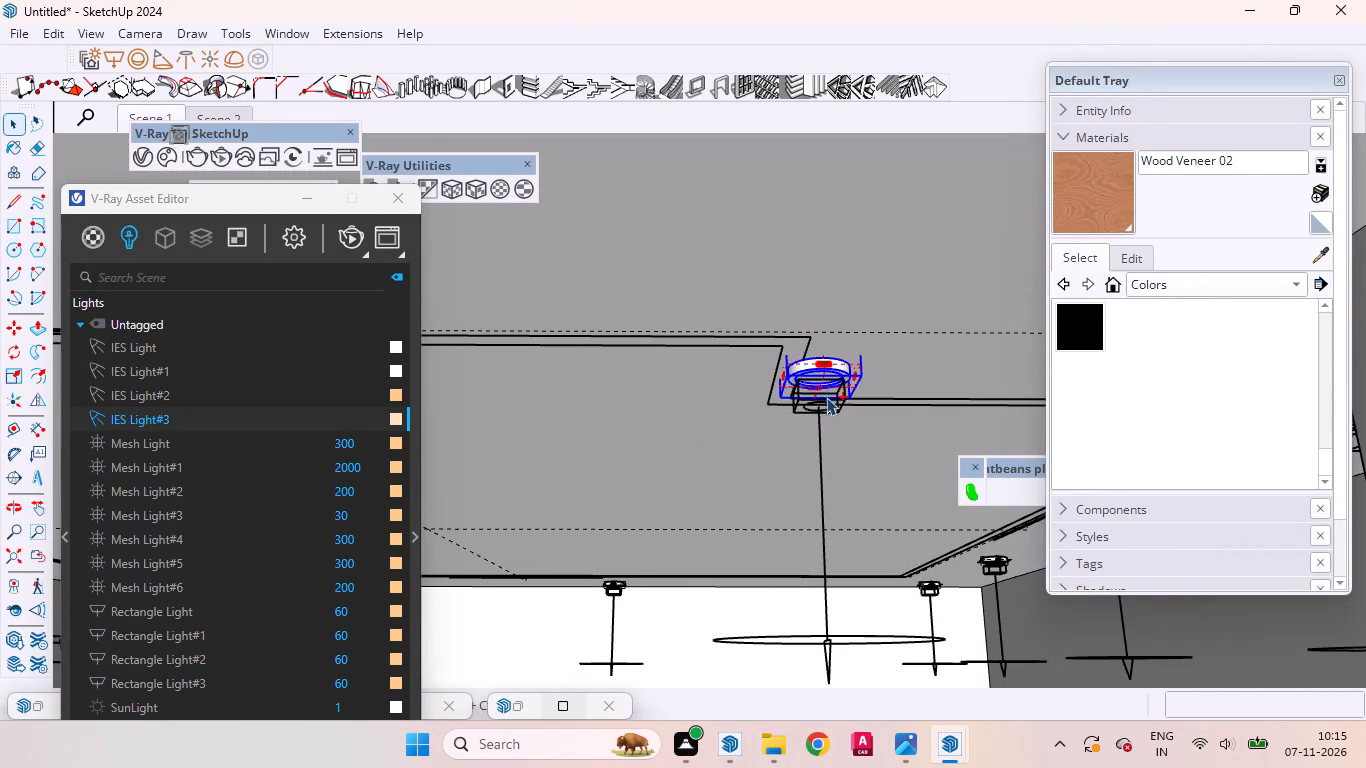
pyautogui.keyDown('ctrl'); pyautogui.click(827, 403); pyautogui.keyUp('ctrl')
pyautogui.press('m')
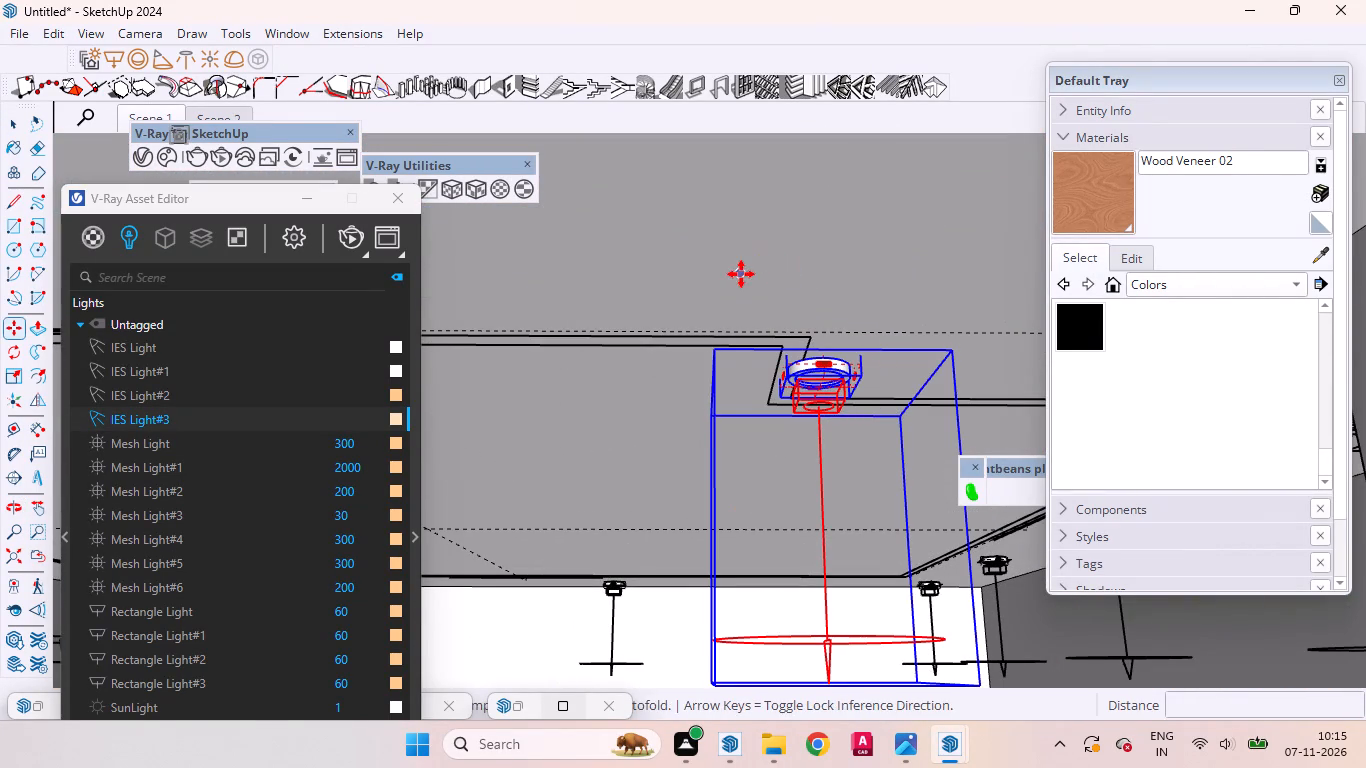
pyautogui.click(741, 274)
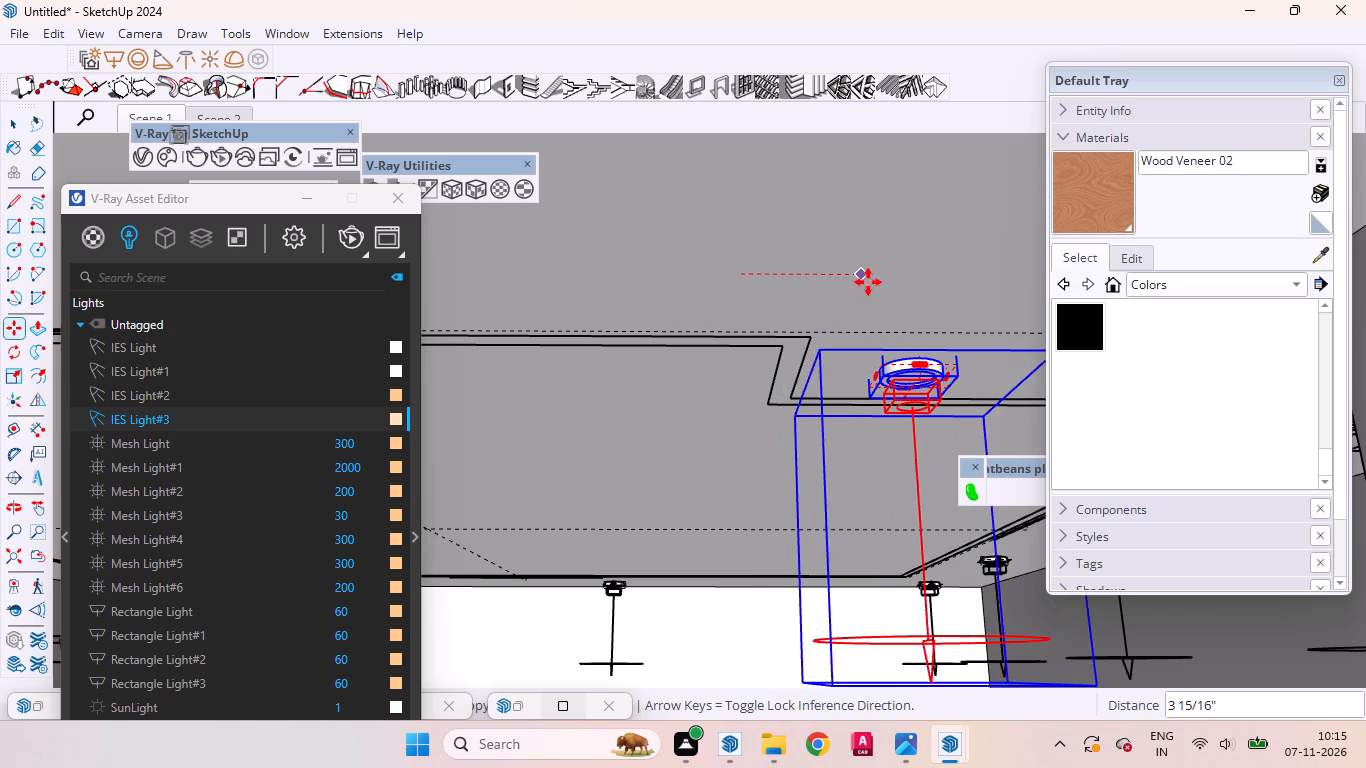
pyautogui.click(876, 282)
pyautogui.press('space')
pyautogui.scroll(-7, 715, 518)
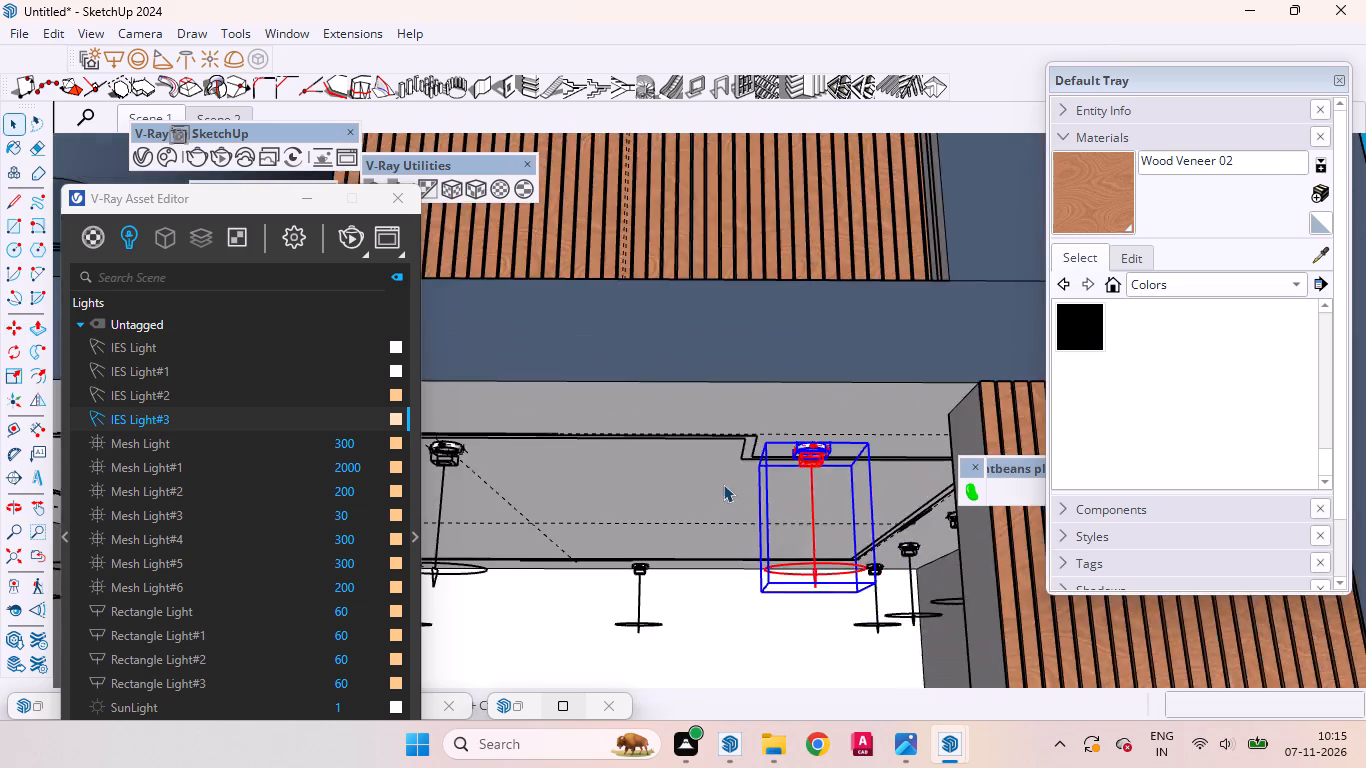
pyautogui.scroll(-19, 723, 484)
pyautogui.click(930, 389)
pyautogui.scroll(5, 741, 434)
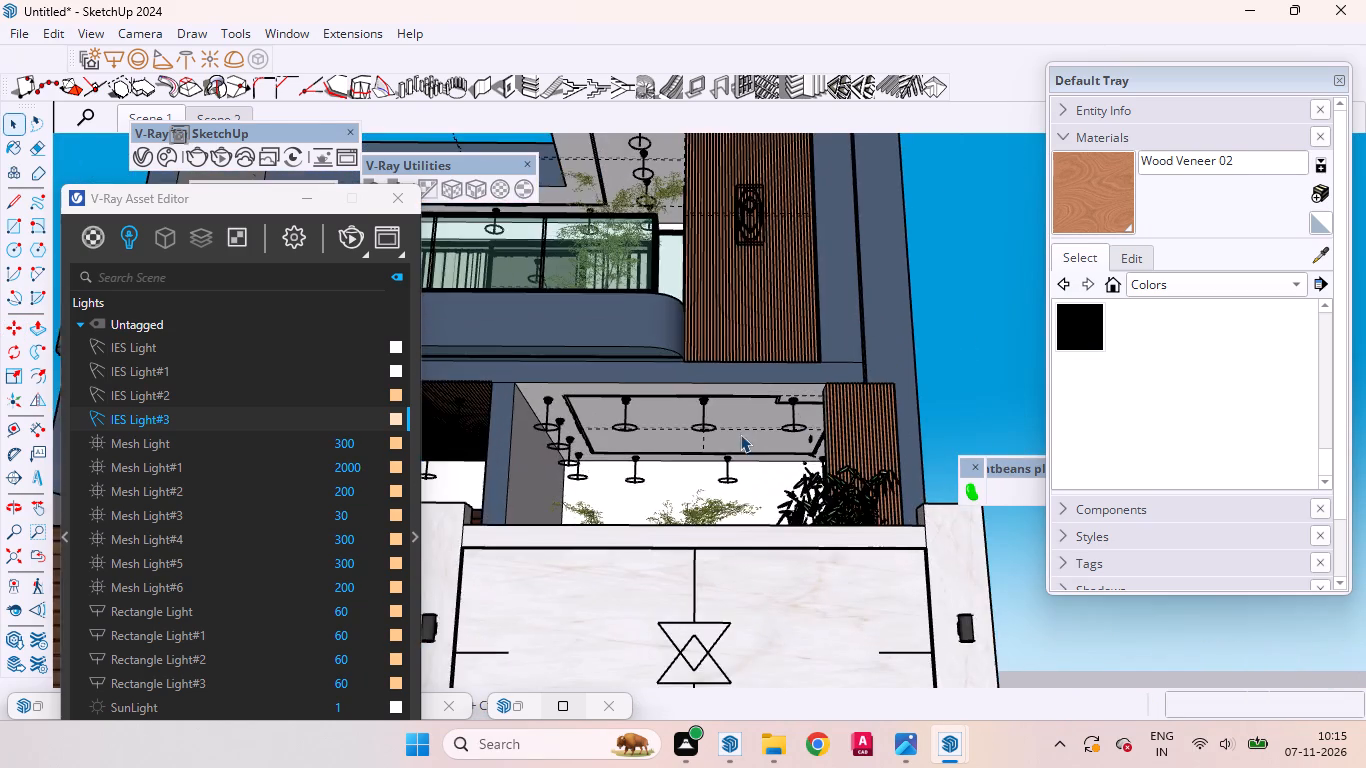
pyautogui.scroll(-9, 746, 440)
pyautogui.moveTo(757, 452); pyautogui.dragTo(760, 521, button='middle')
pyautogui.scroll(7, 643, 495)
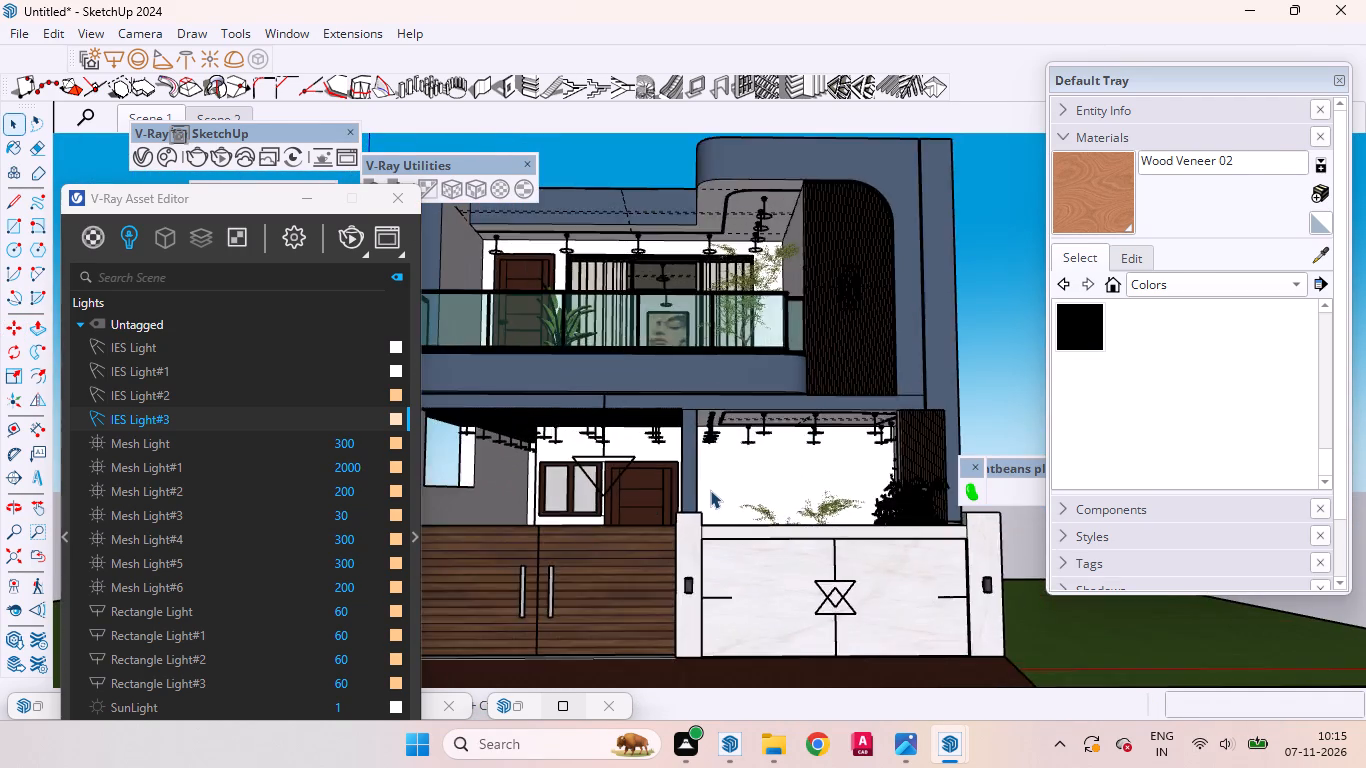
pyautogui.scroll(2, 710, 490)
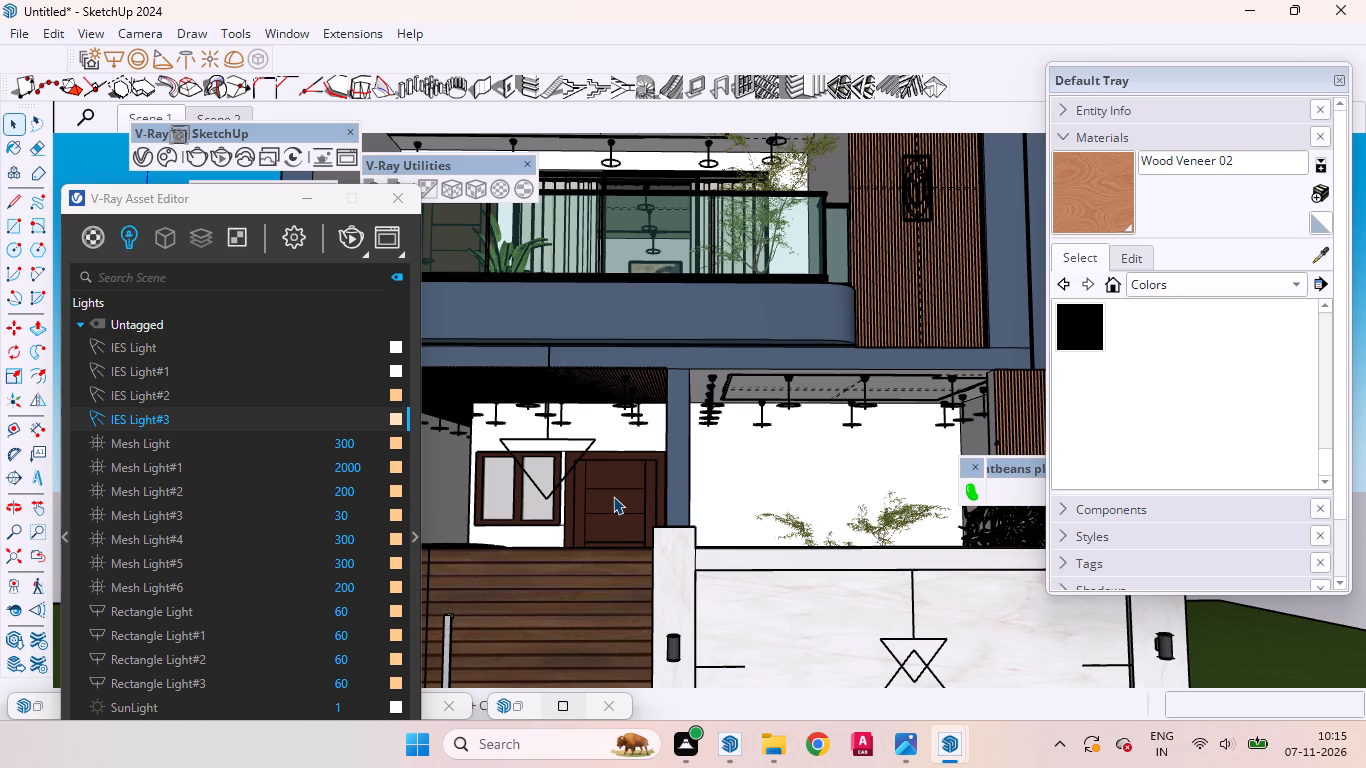
# Examine the blank rear wall of the ground-floor bay beside the entrance door, from the front and from above.
pyautogui.scroll(-1, 613, 497)
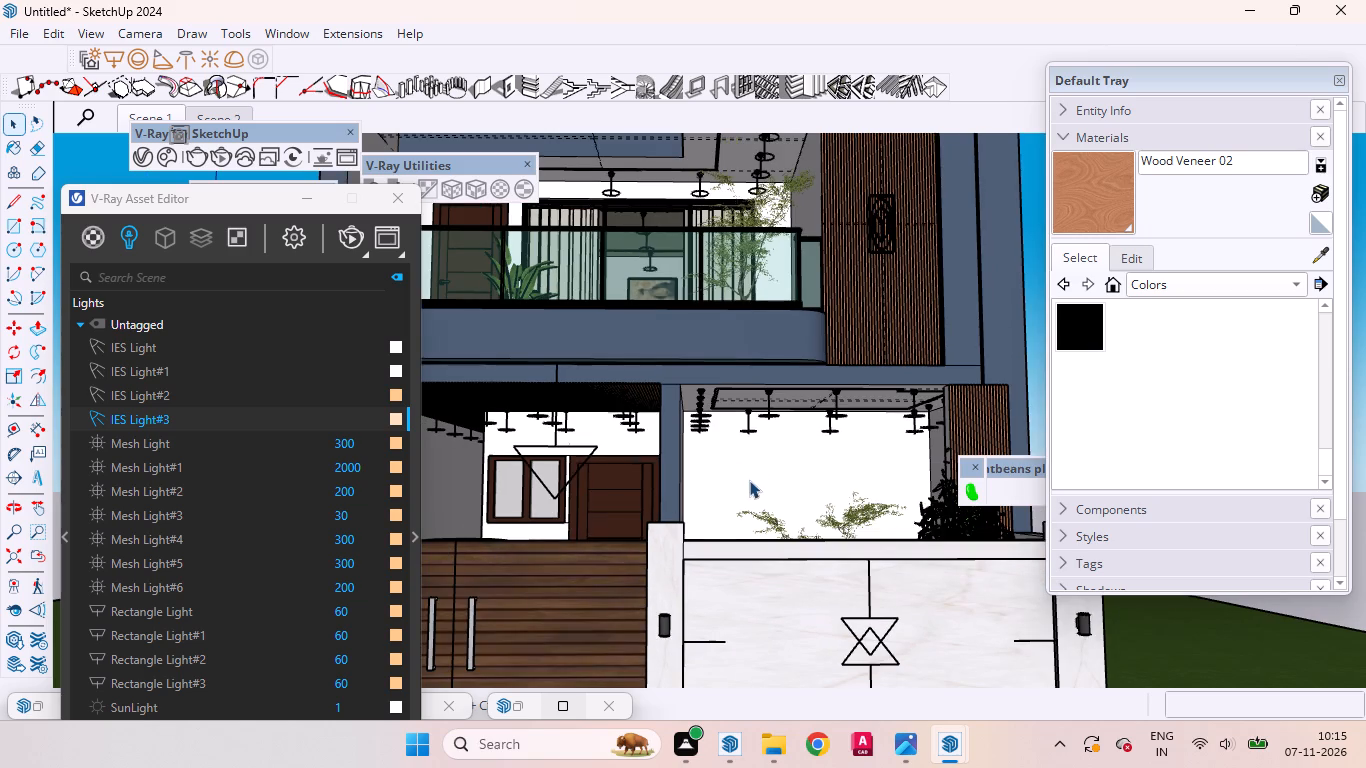
pyautogui.moveTo(749, 480); pyautogui.dragTo(734, 555, button='middle')
pyautogui.scroll(4, 738, 552)
pyautogui.click(752, 527)
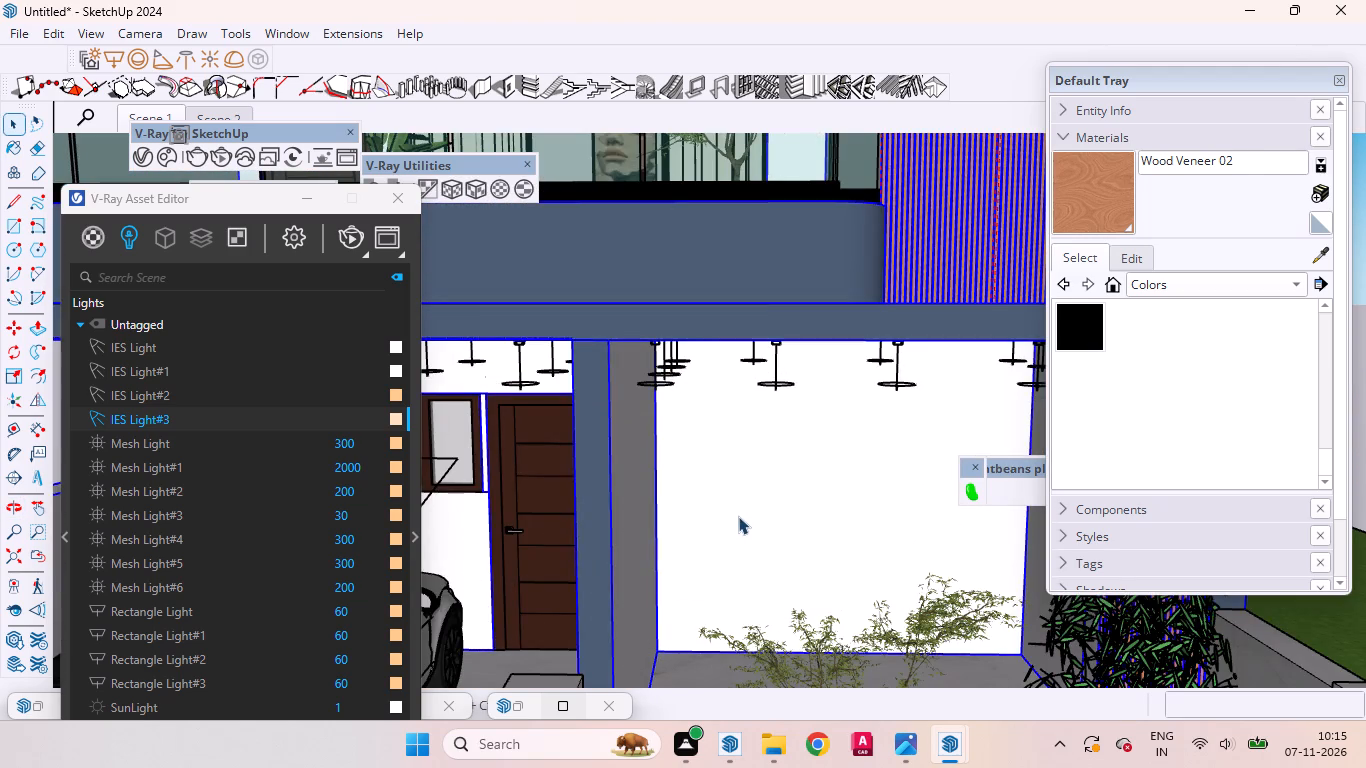
pyautogui.doubleClick(738, 516)
pyautogui.click(732, 487)
pyautogui.scroll(-7, 656, 366)
pyautogui.scroll(5, 802, 446)
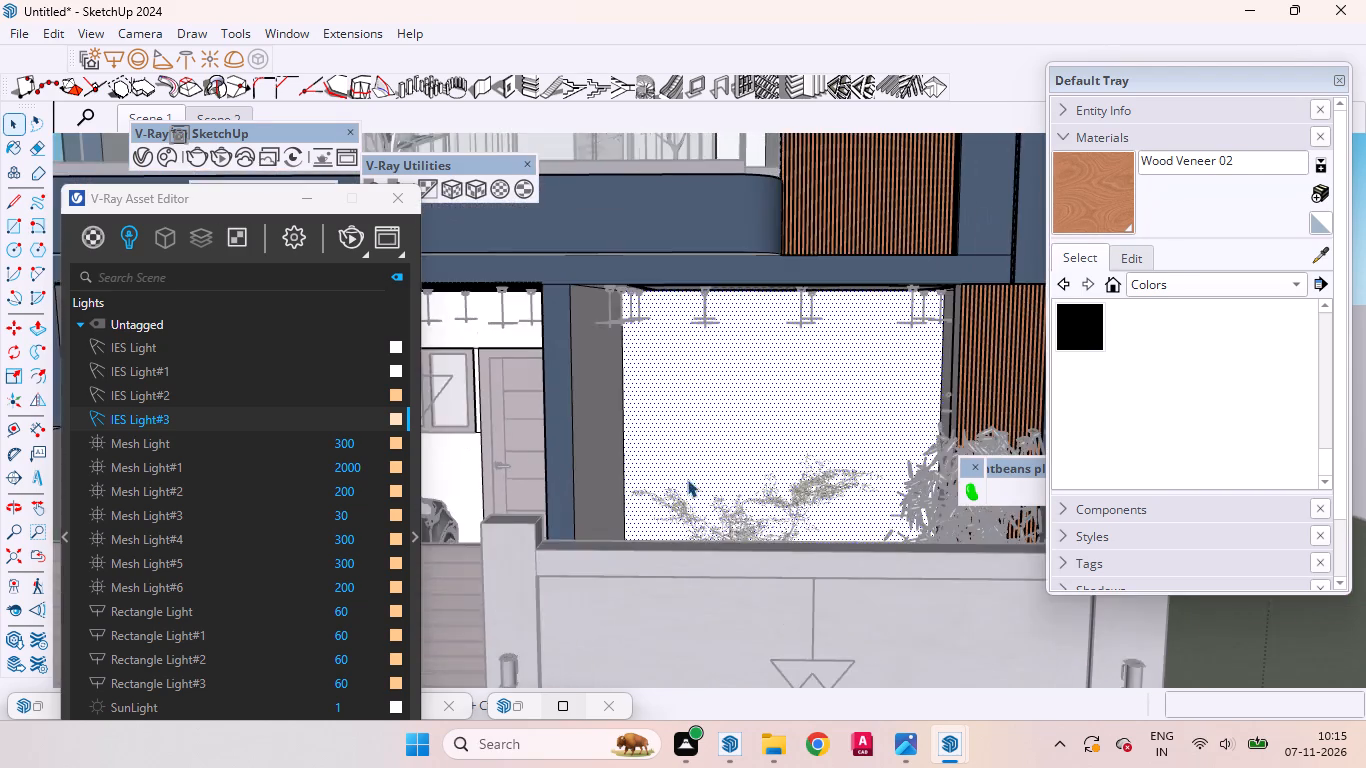
pyautogui.moveTo(690, 494); pyautogui.dragTo(940, 638, button='middle')
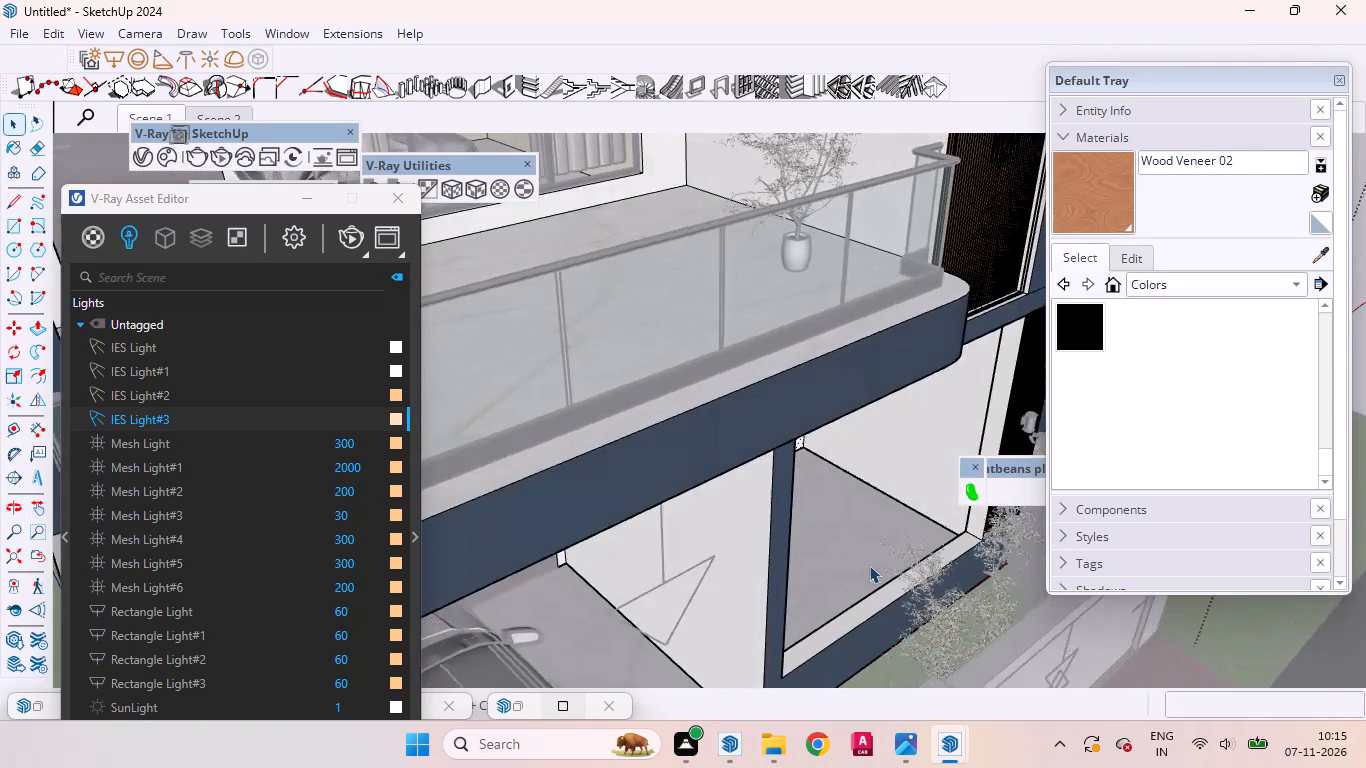
pyautogui.scroll(20, 871, 565)
pyautogui.scroll(1, 871, 565)
pyautogui.moveTo(599, 573); pyautogui.dragTo(605, 673, button='middle')
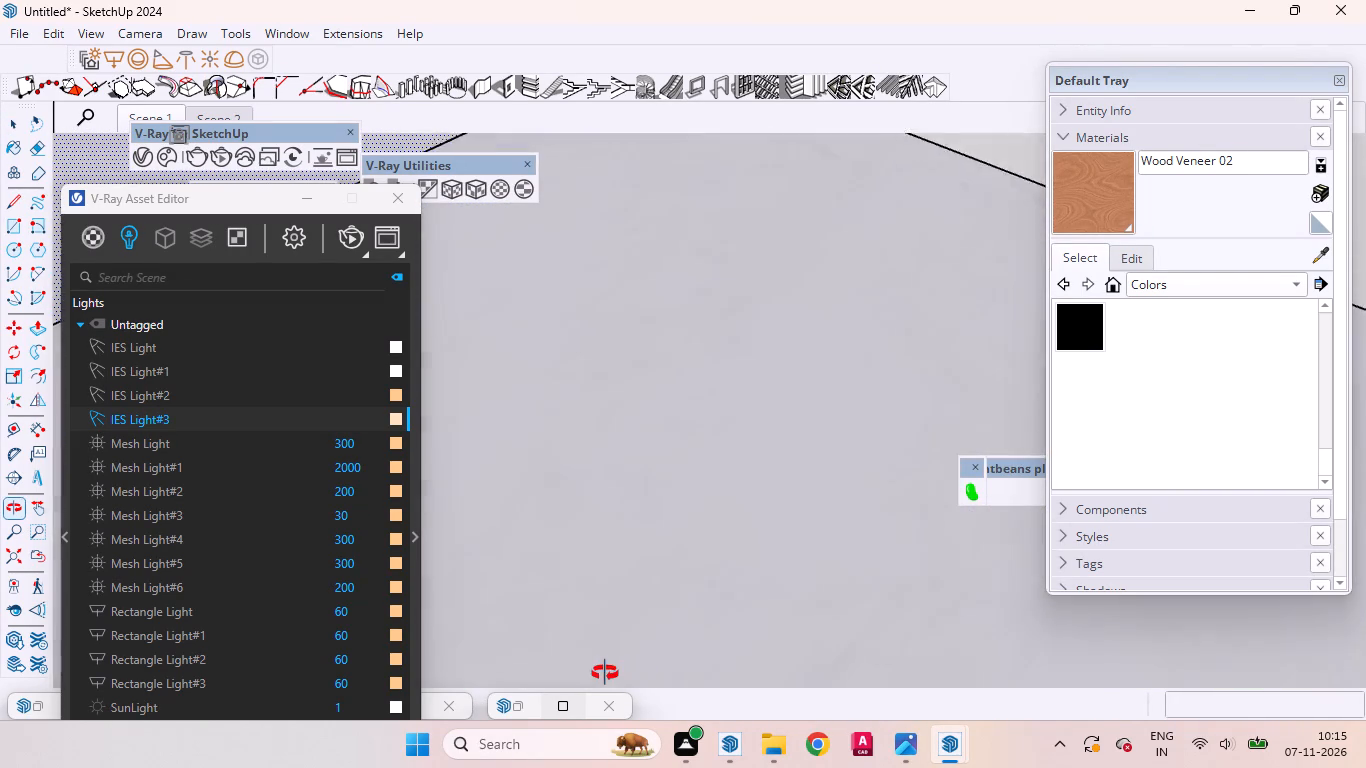
pyautogui.moveTo(605, 673); pyautogui.dragTo(520, 708, button='middle')
pyautogui.scroll(-17, 727, 319)
pyautogui.scroll(1, 727, 293)
pyautogui.scroll(-8, 730, 293)
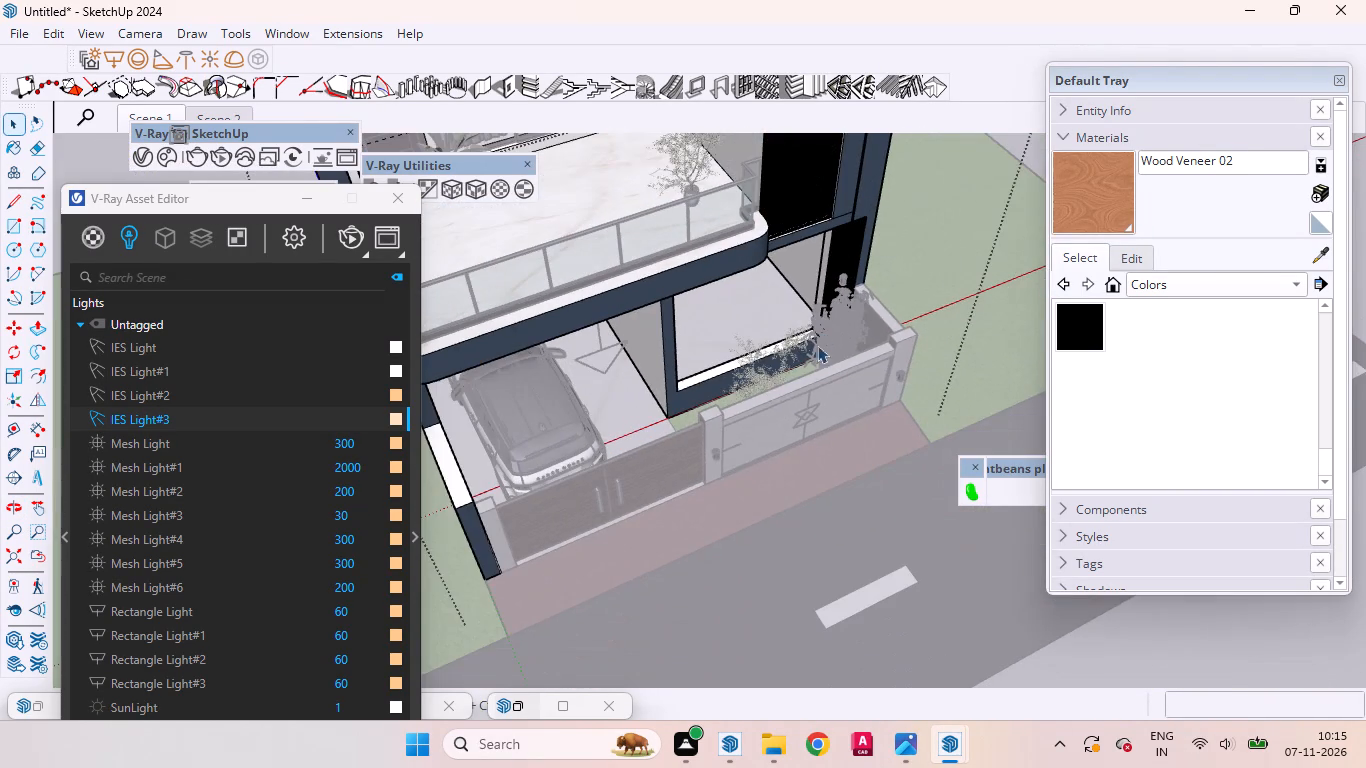
pyautogui.click(929, 260)
pyautogui.tripleClick(947, 246)
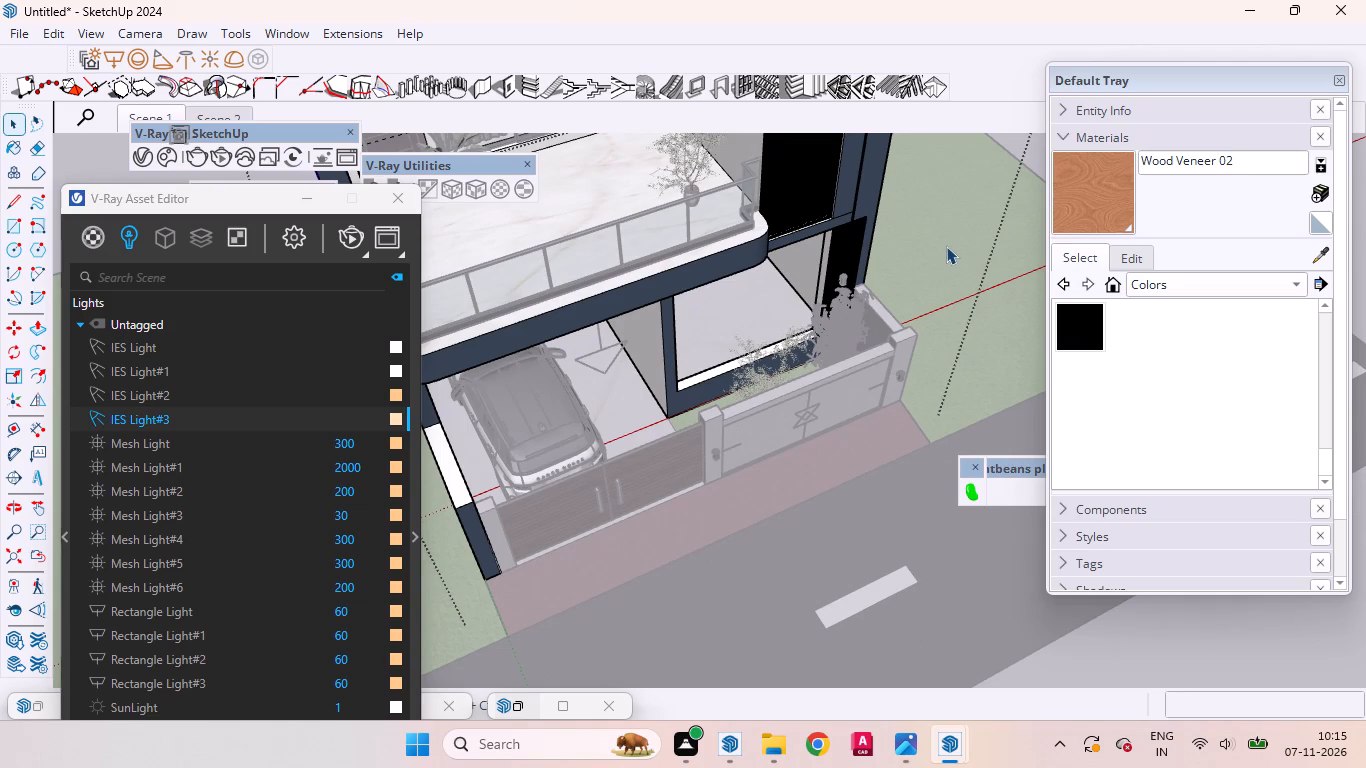
pyautogui.doubleClick(997, 150)
pyautogui.doubleClick(1005, 141)
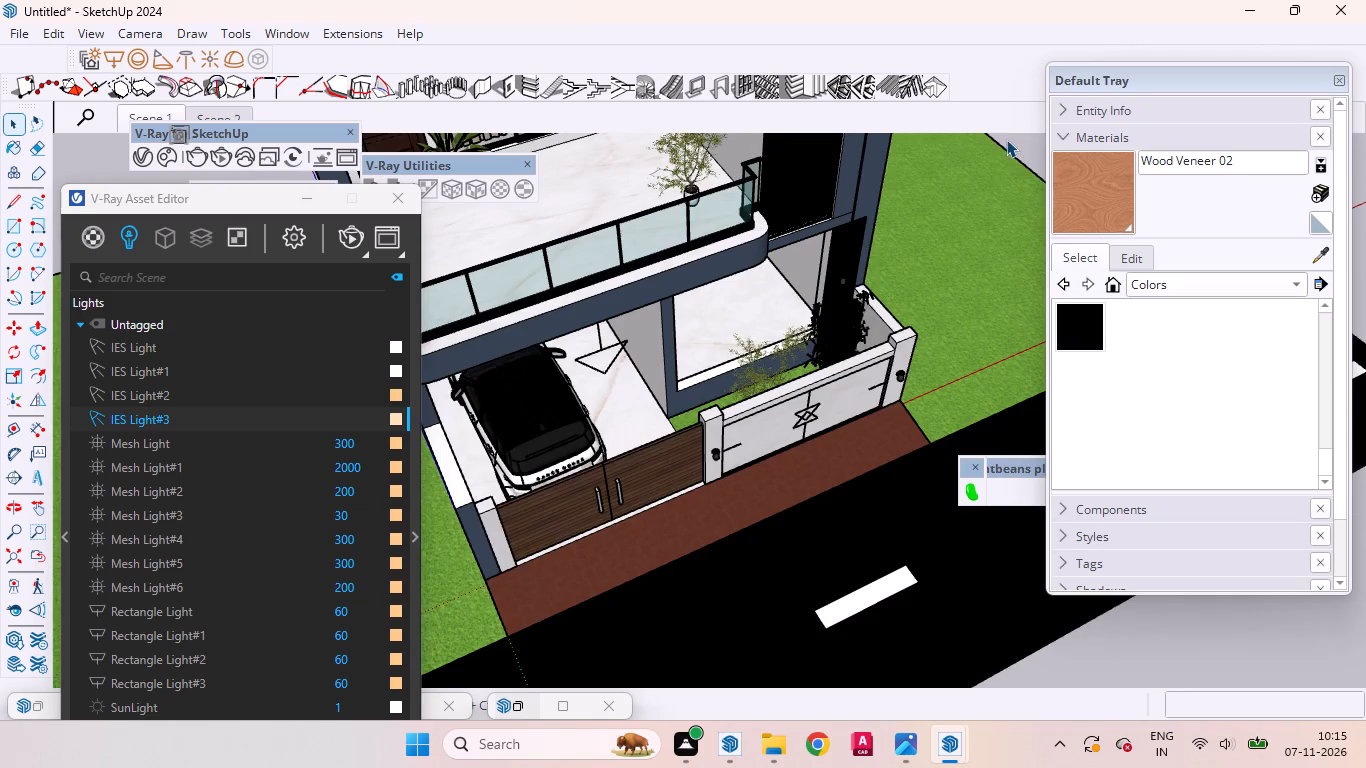
# Inspect the same bay's rear wall, floor and front opening again, both close up and within the whole front elevation.
pyautogui.scroll(11, 758, 321)
pyautogui.scroll(-1, 707, 364)
pyautogui.scroll(2, 706, 367)
pyautogui.scroll(-4, 706, 367)
pyautogui.moveTo(686, 358); pyautogui.dragTo(684, 356, button='middle')
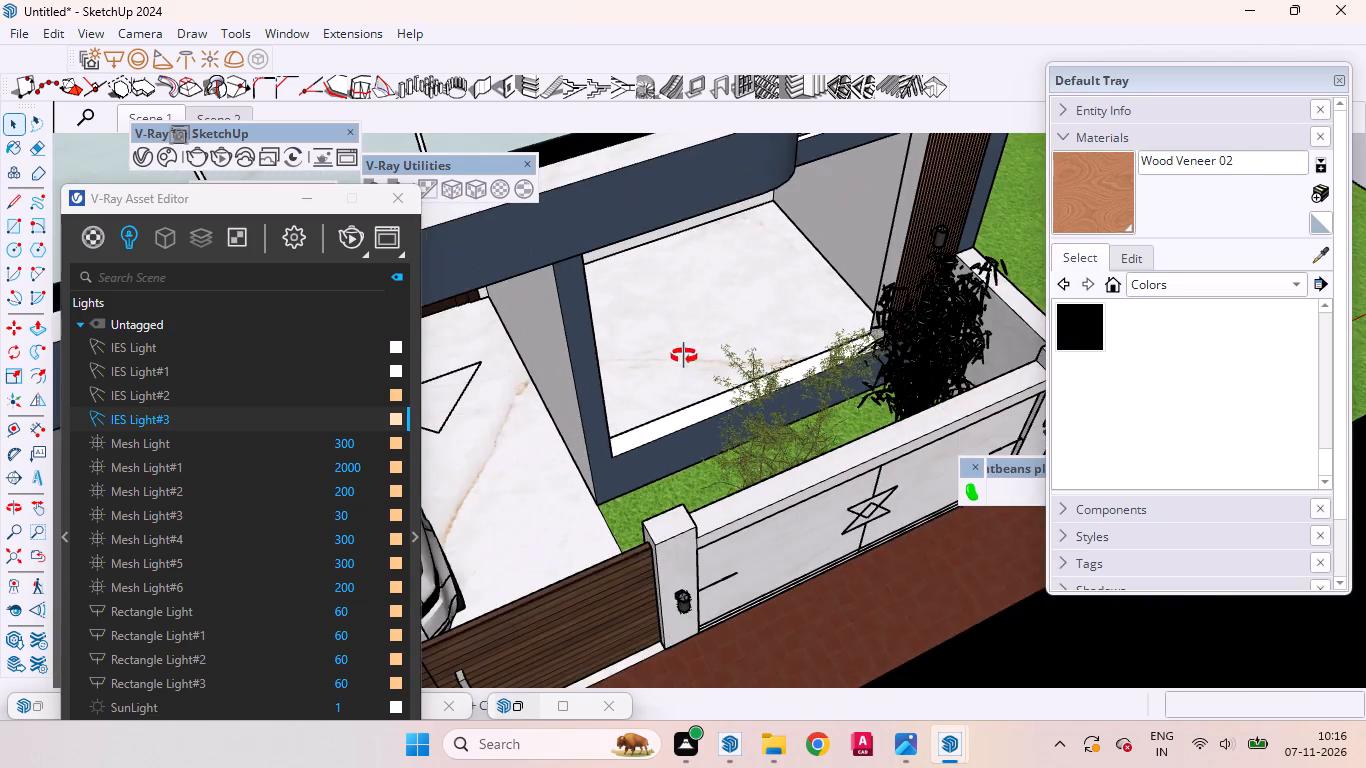
pyautogui.moveTo(684, 356); pyautogui.dragTo(524, 207, button='middle')
pyautogui.scroll(3, 730, 304)
pyautogui.scroll(-7, 776, 255)
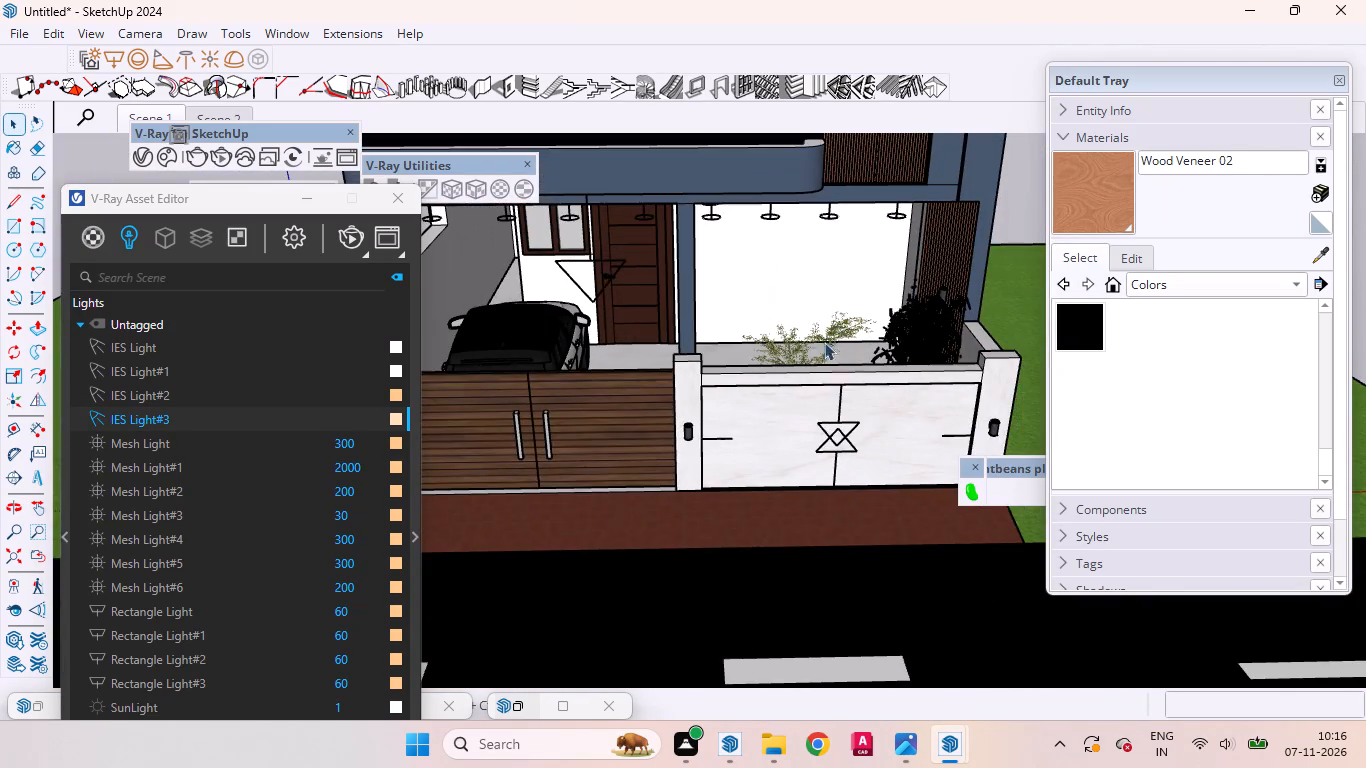
pyautogui.moveTo(803, 332); pyautogui.dragTo(787, 383, button='middle')
pyautogui.scroll(8, 734, 295)
pyautogui.click(780, 380)
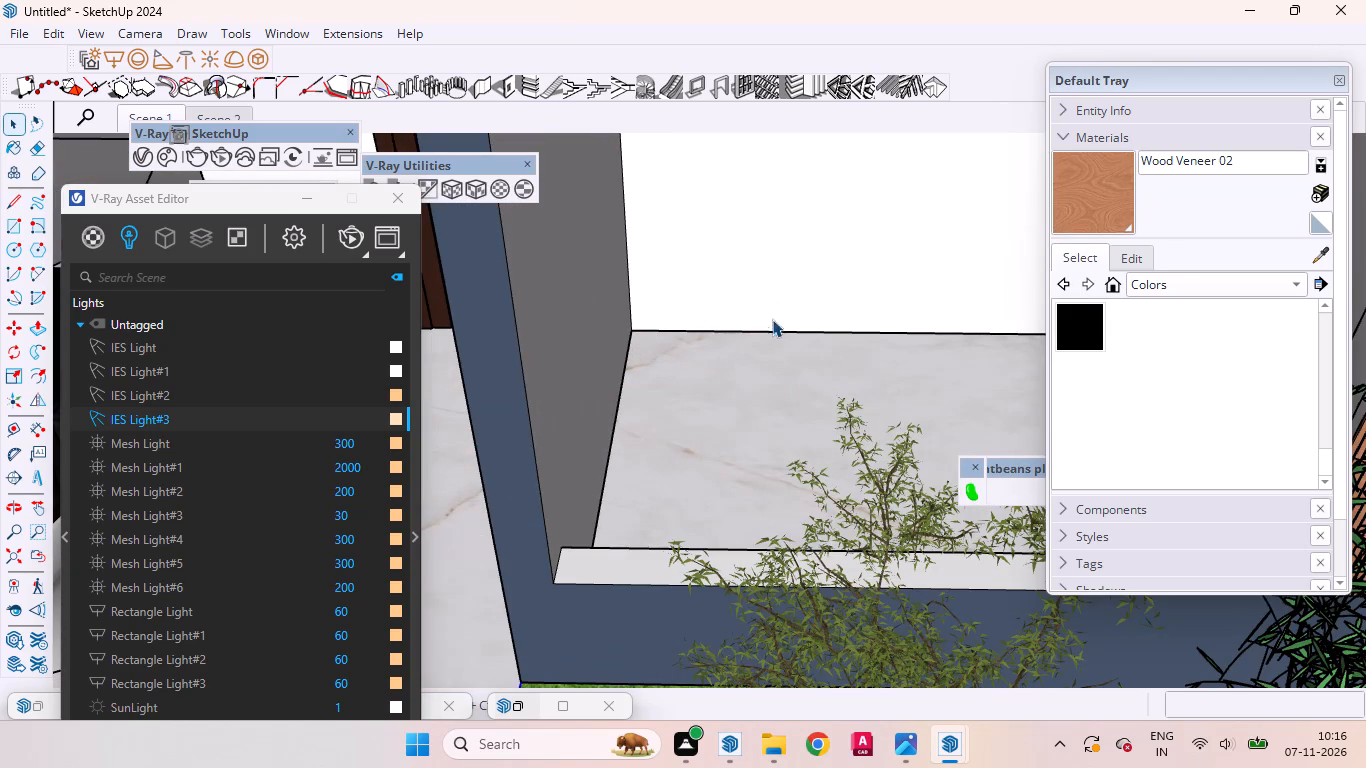
pyautogui.doubleClick(779, 225)
pyautogui.click(780, 256)
pyautogui.scroll(-10, 754, 389)
pyautogui.moveTo(745, 378); pyautogui.dragTo(743, 359, button='middle')
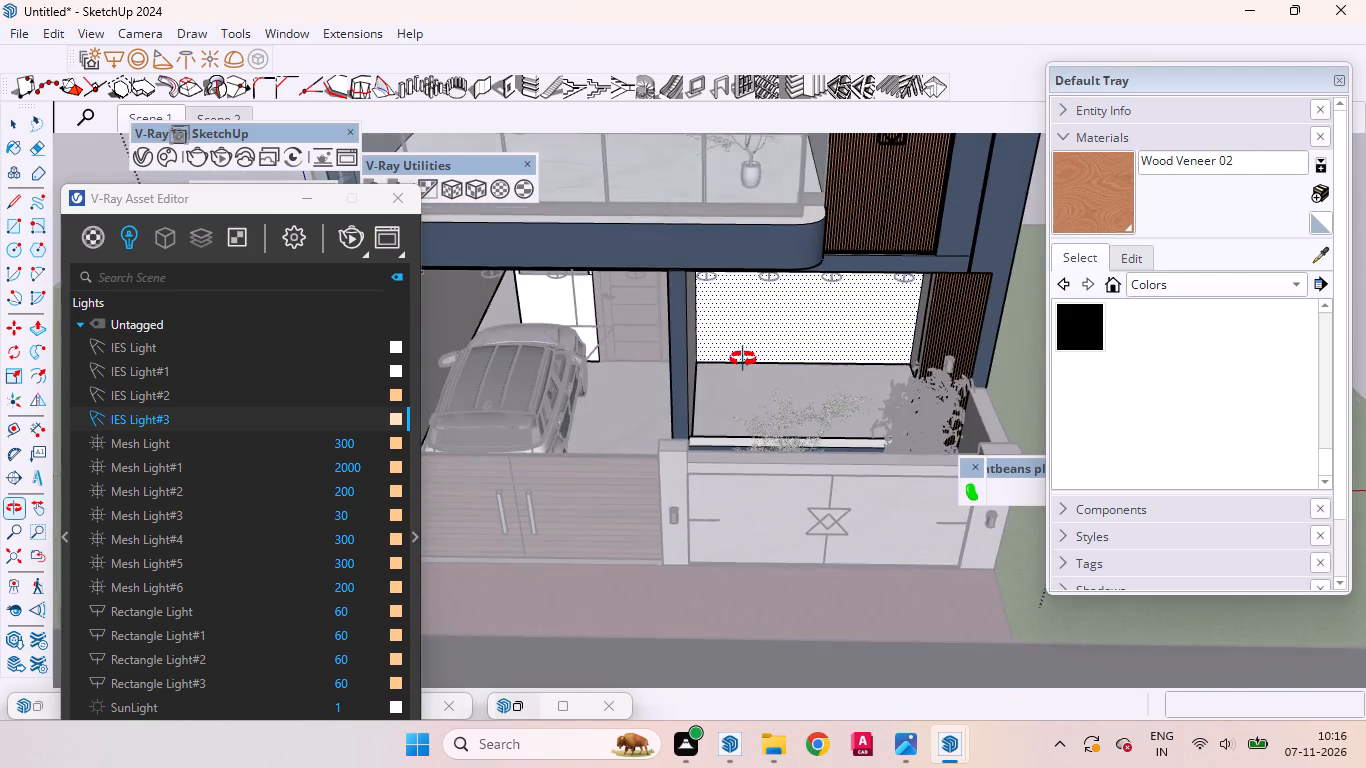
pyautogui.moveTo(743, 359); pyautogui.dragTo(733, 299, button='middle')
pyautogui.scroll(1, 737, 304)
pyautogui.scroll(-15, 748, 393)
pyautogui.click(938, 301)
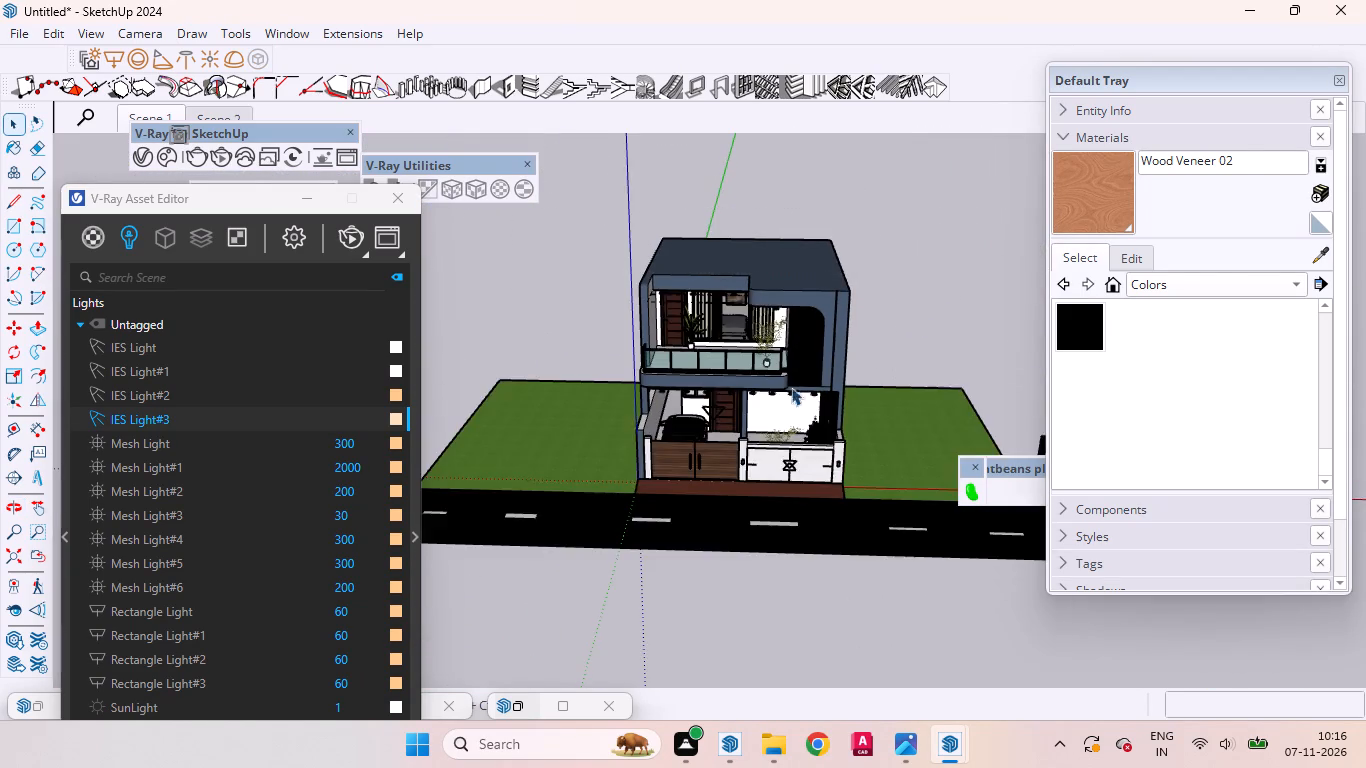
pyautogui.scroll(9, 666, 419)
pyautogui.moveTo(807, 438); pyautogui.dragTo(736, 375, button='middle')
pyautogui.scroll(1, 736, 375)
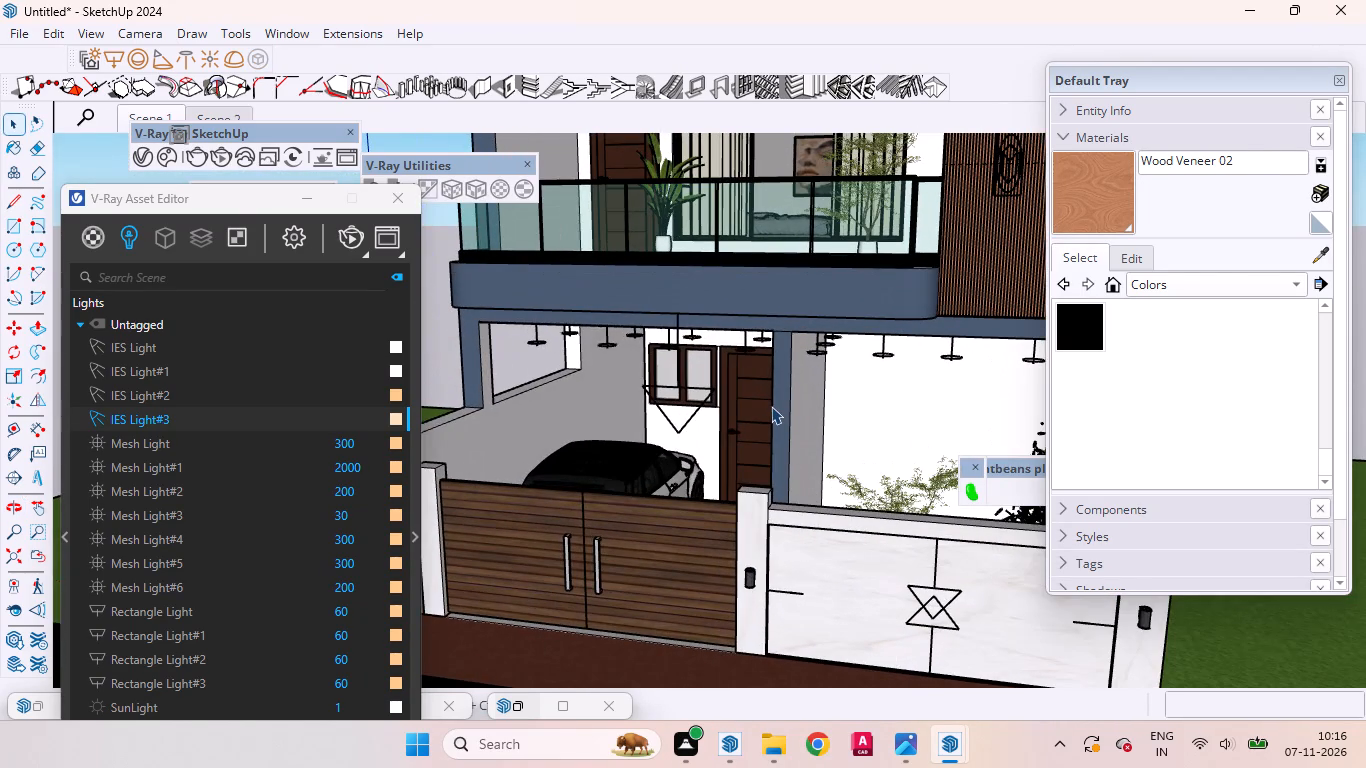
# Place a vertical guide on the bay's rear wall, 3' in from its side edge nearest the entrance door.
pyautogui.press('t')
pyautogui.scroll(5, 800, 409)
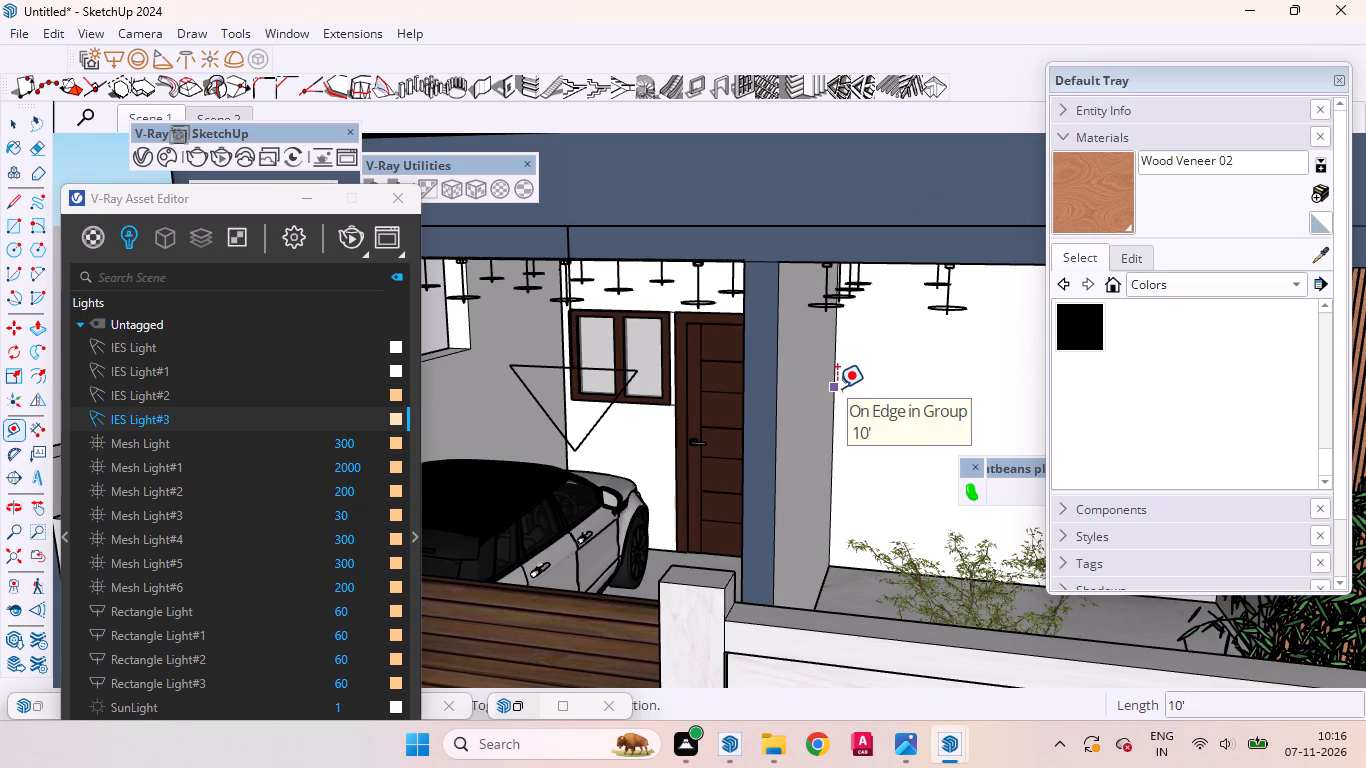
pyautogui.click(837, 388)
pyautogui.scroll(-10, 907, 388)
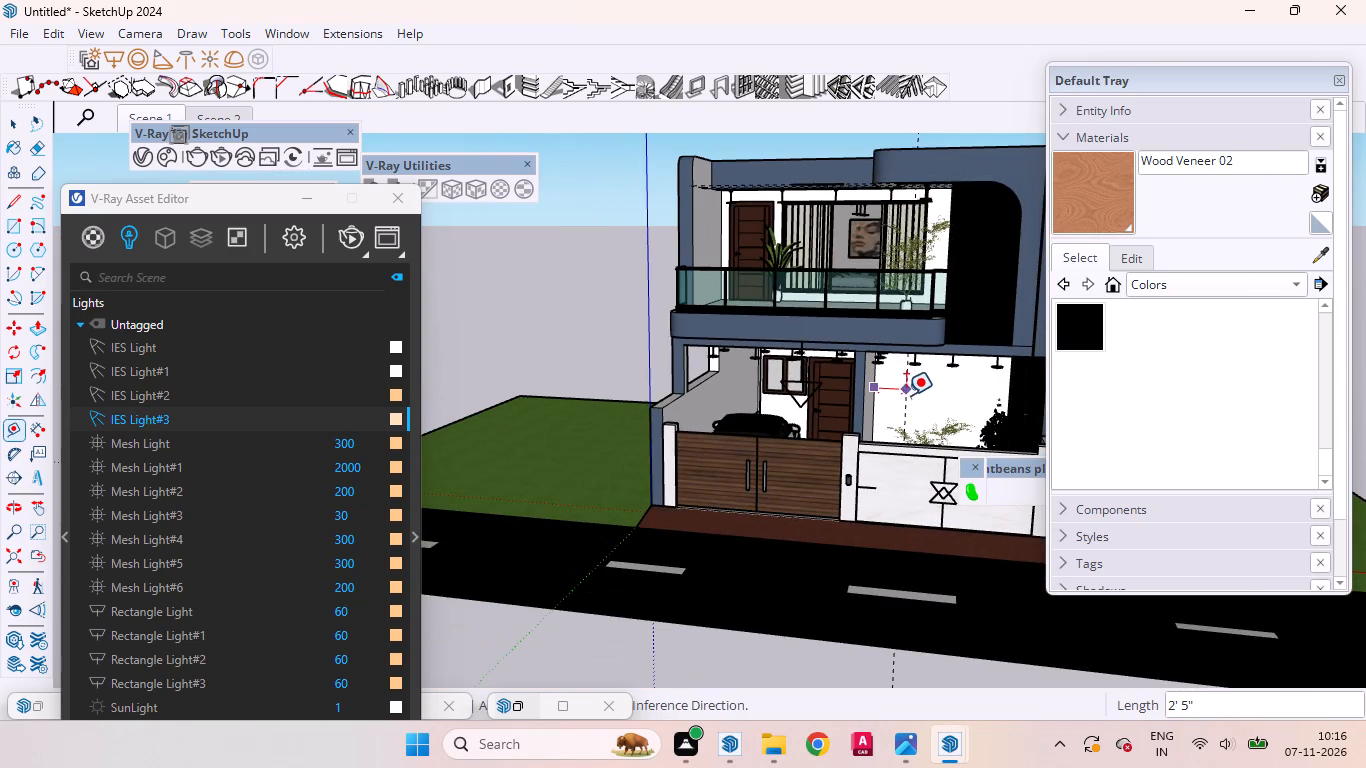
pyautogui.scroll(7, 920, 401)
pyautogui.middleClick(1001, 496)
pyautogui.scroll(1, 1009, 500)
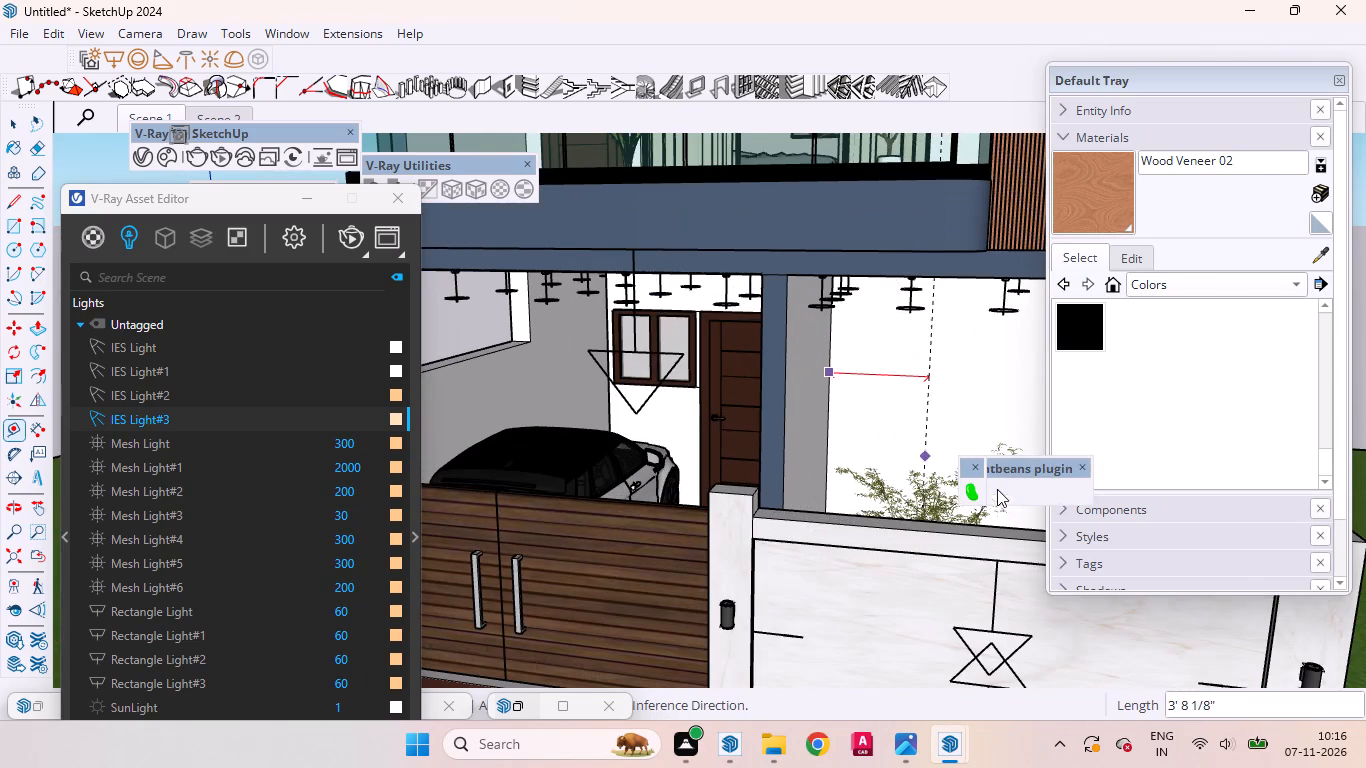
pyautogui.scroll(-11, 881, 416)
pyautogui.moveTo(865, 406); pyautogui.dragTo(920, 423, button='middle')
pyautogui.scroll(3, 886, 410)
pyautogui.scroll(-1, 886, 410)
pyautogui.scroll(2, 886, 410)
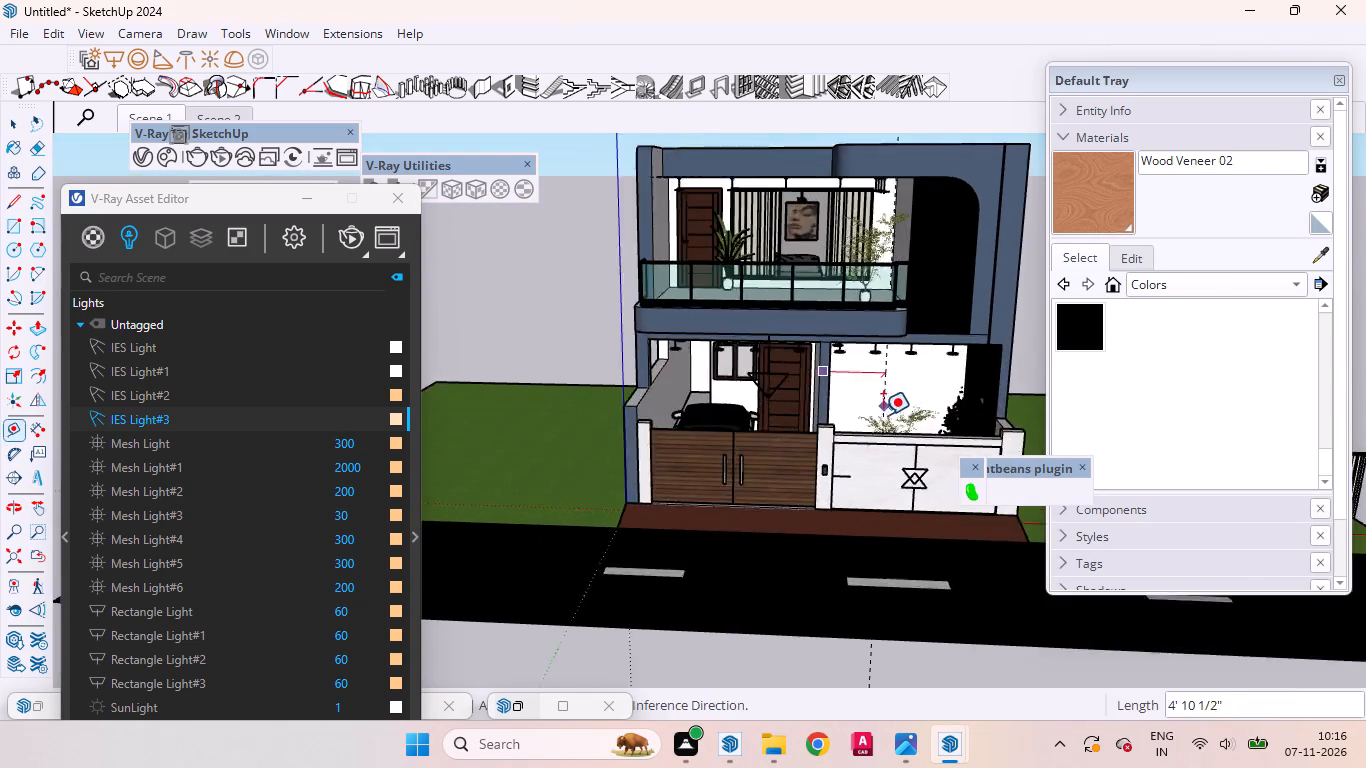
pyautogui.scroll(1, 883, 415)
pyautogui.moveTo(878, 414); pyautogui.dragTo(813, 392, button='middle')
pyautogui.scroll(7, 850, 392)
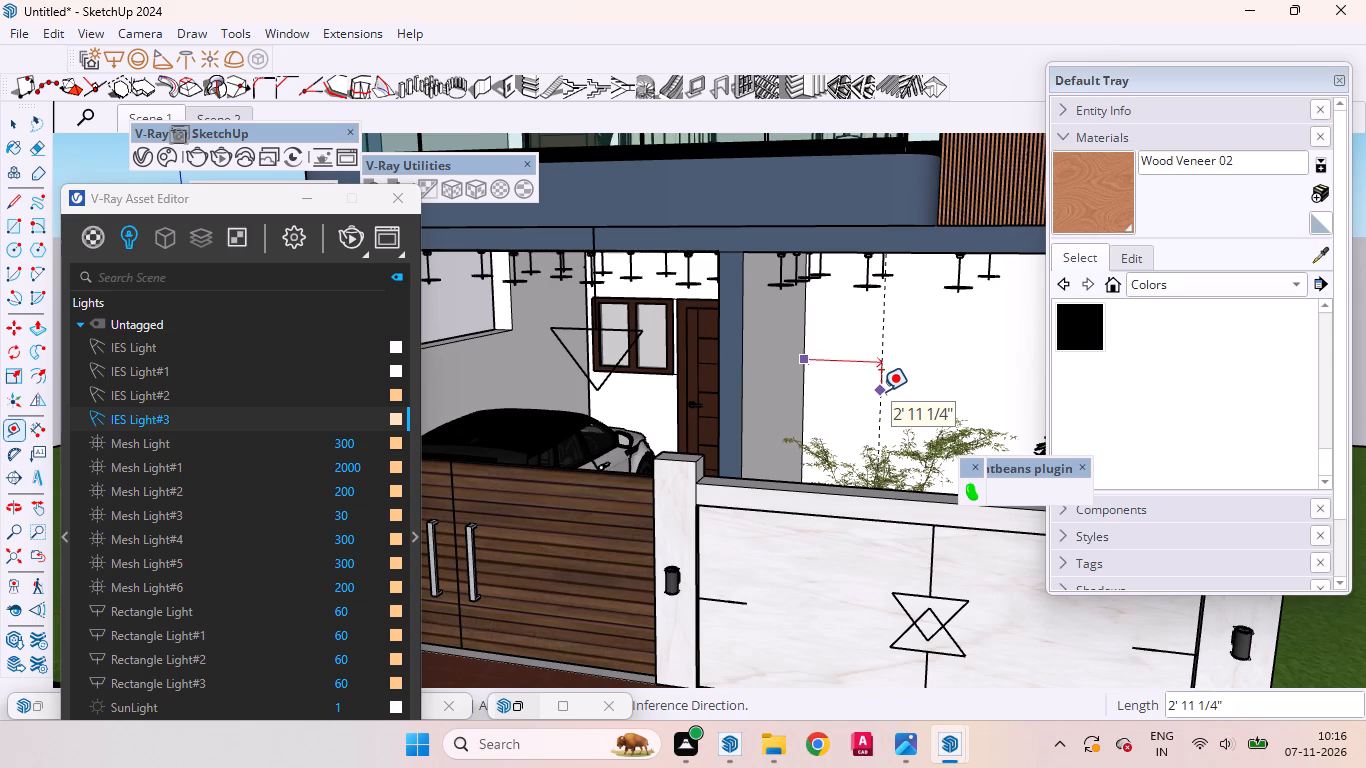
pyautogui.press('2')
pyautogui.press('BackSpace')
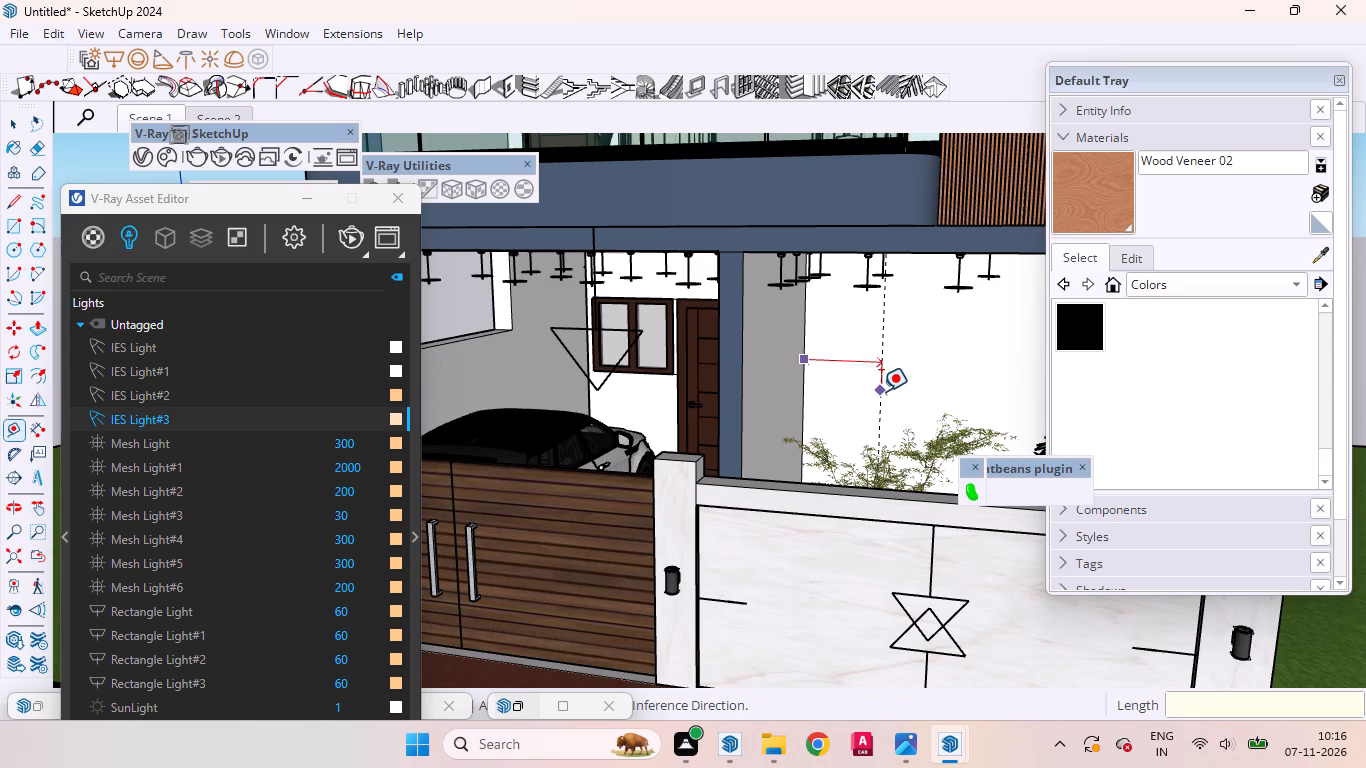
pyautogui.write("3'")
pyautogui.press('Return')
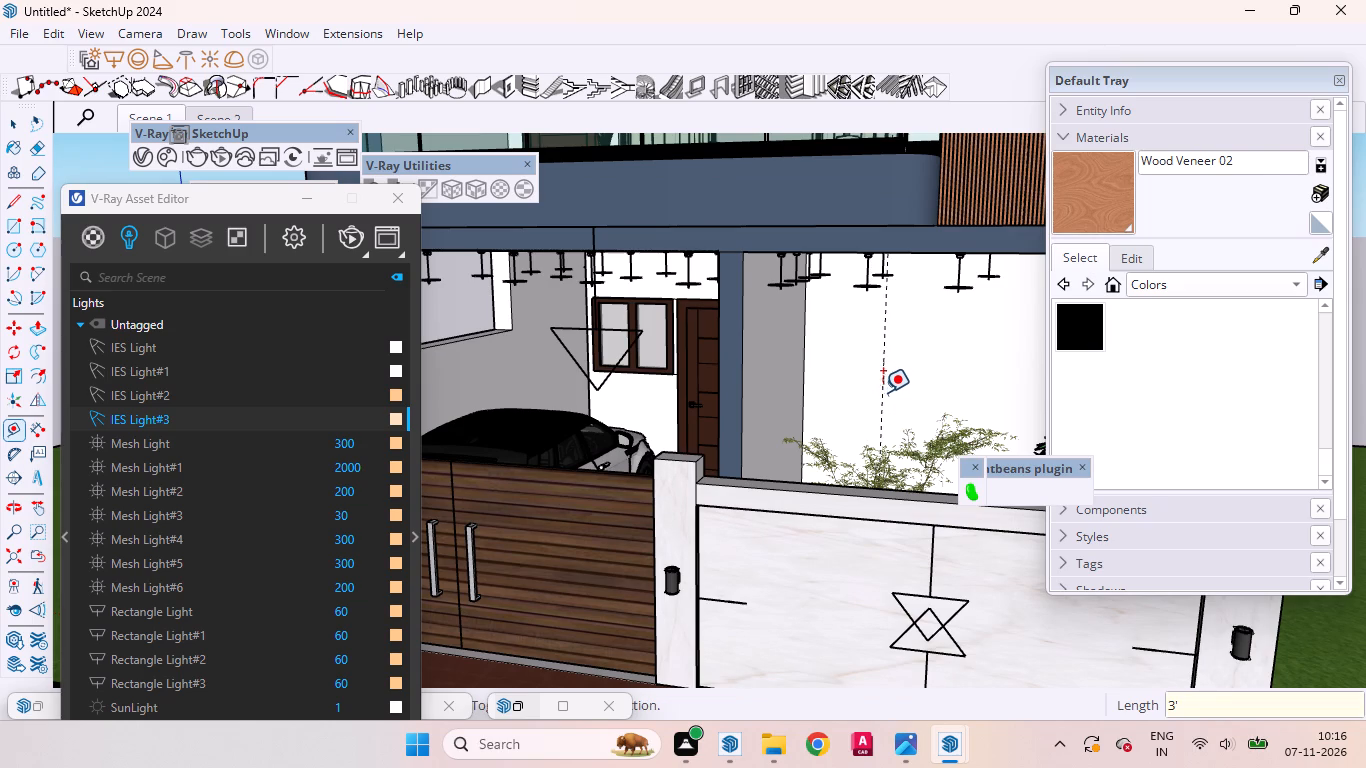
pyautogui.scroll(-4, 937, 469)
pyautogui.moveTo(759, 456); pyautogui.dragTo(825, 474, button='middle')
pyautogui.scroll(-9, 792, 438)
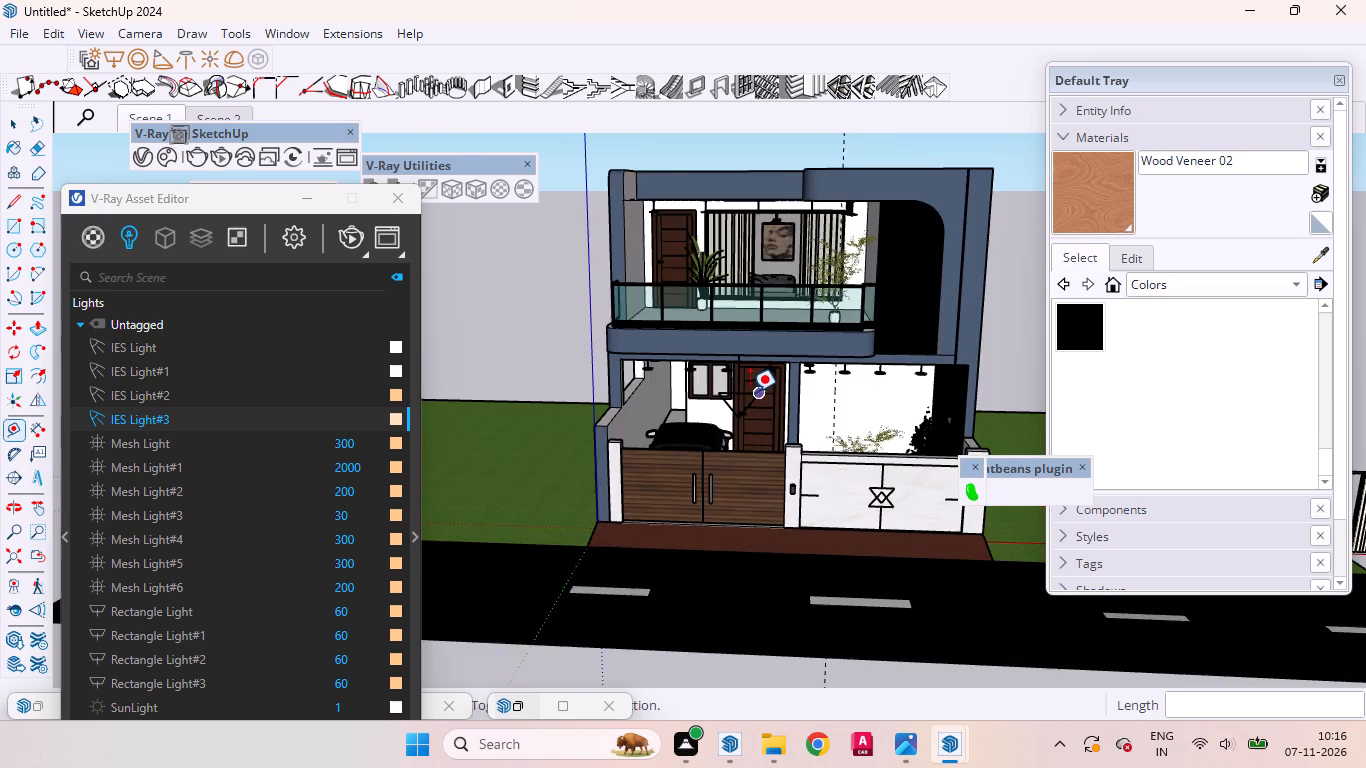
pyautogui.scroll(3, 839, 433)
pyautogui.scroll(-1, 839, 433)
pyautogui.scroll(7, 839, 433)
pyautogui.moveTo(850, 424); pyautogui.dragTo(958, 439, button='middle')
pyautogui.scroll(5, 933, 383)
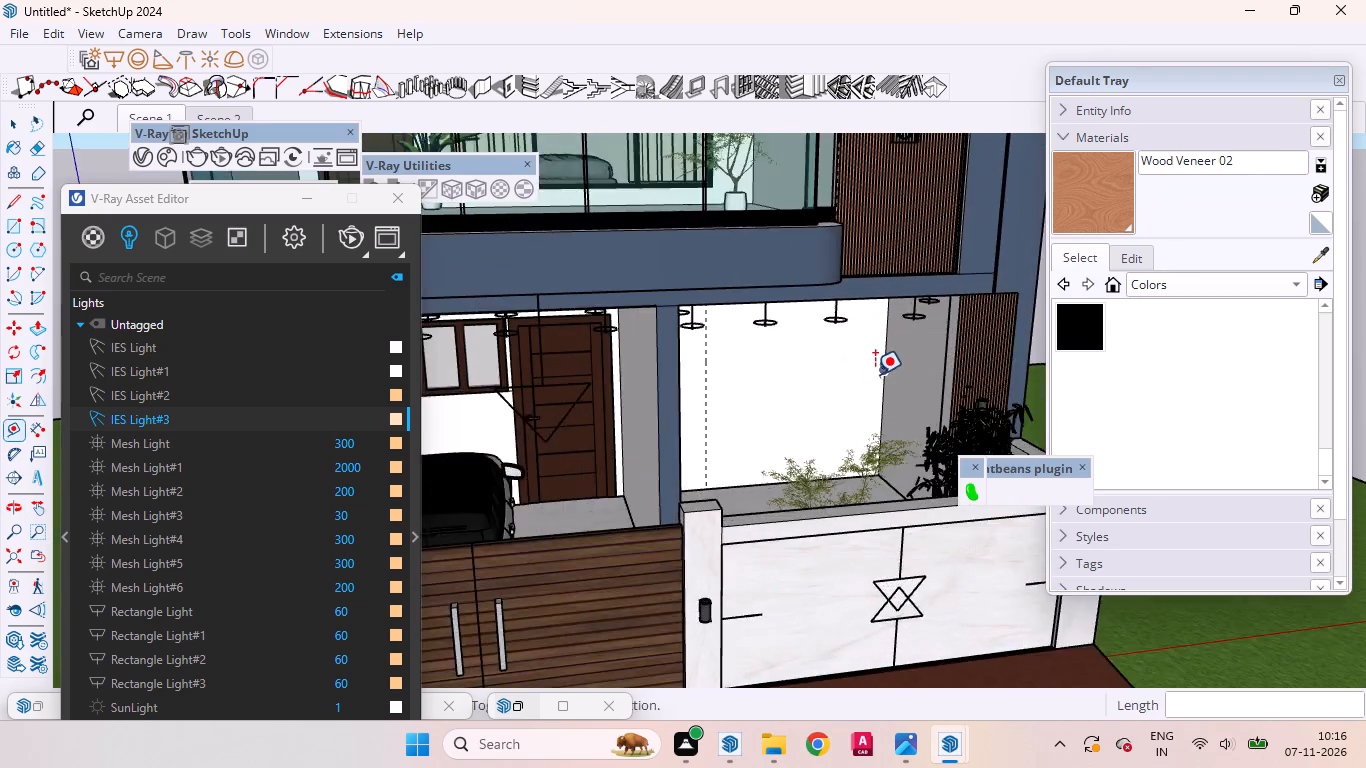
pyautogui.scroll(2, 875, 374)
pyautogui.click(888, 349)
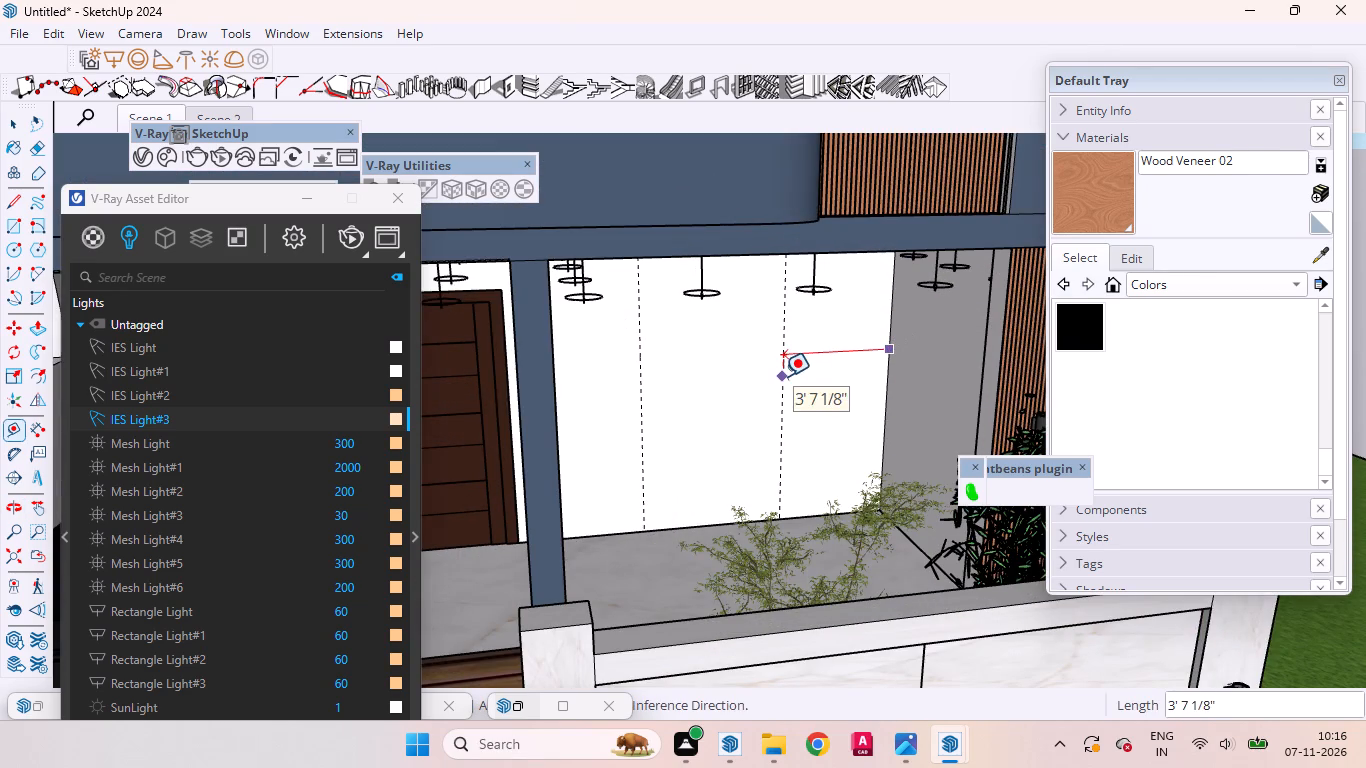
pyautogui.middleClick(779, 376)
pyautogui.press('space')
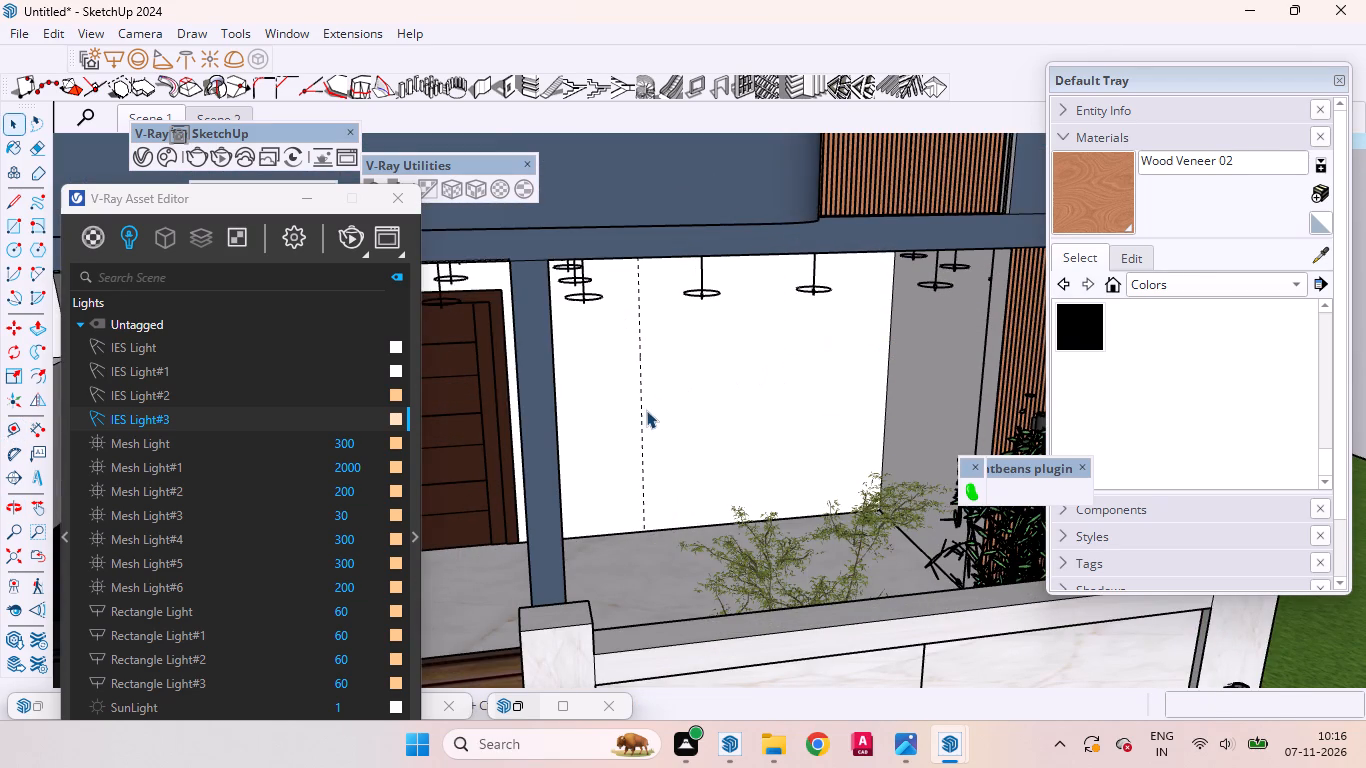
# Place a second vertical guide on the rear wall, 3' from the first guide, towards the wood-slatted side.
pyautogui.press('t')
pyautogui.scroll(3, 627, 390)
pyautogui.click(649, 366)
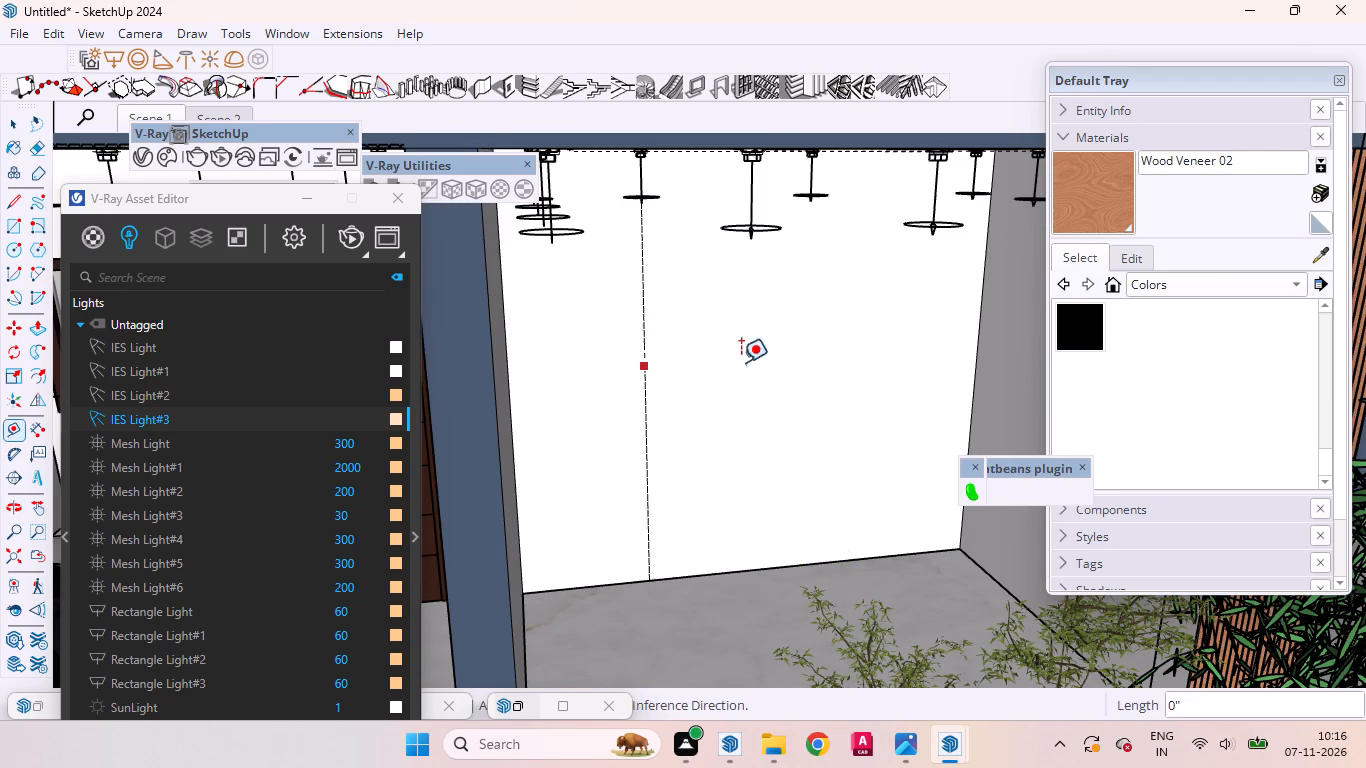
pyautogui.moveTo(803, 358); pyautogui.dragTo(700, 342, button='middle')
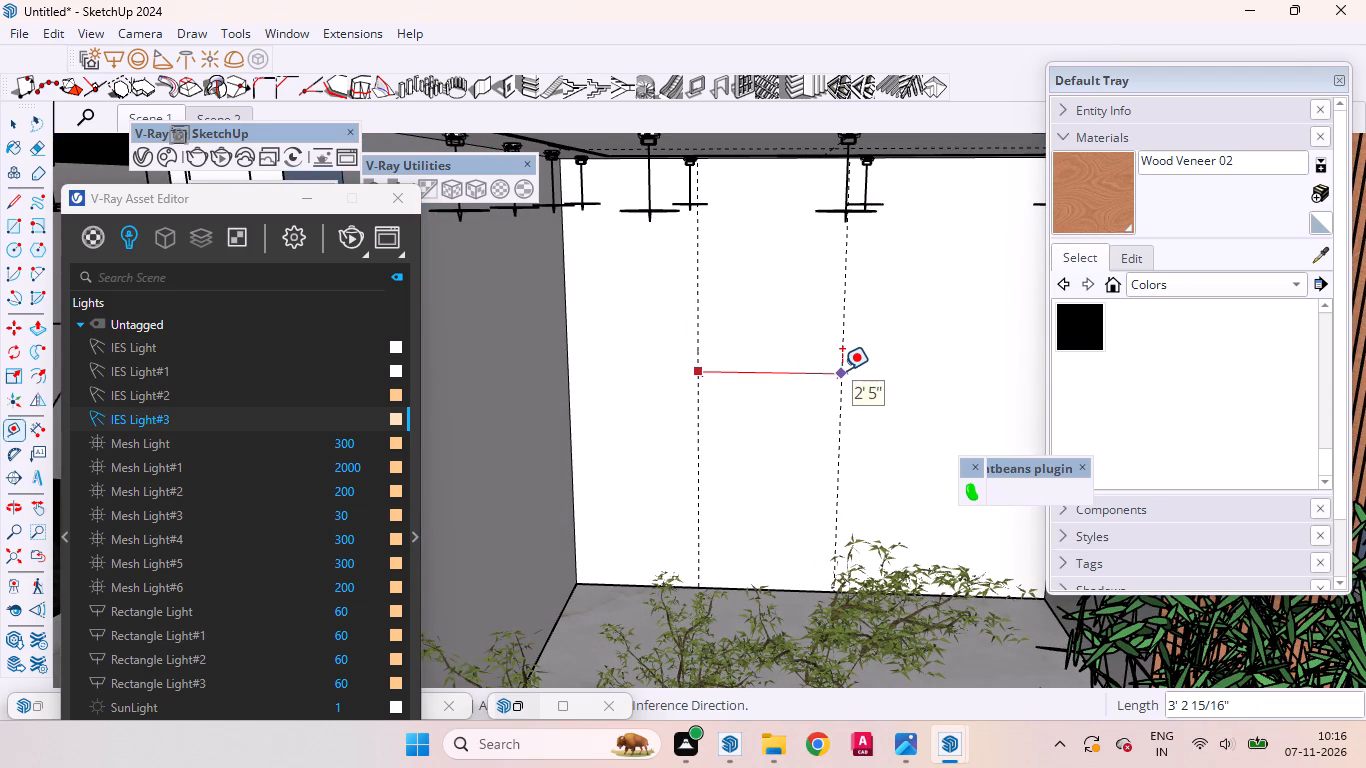
pyautogui.write("3'")
pyautogui.press('Return')
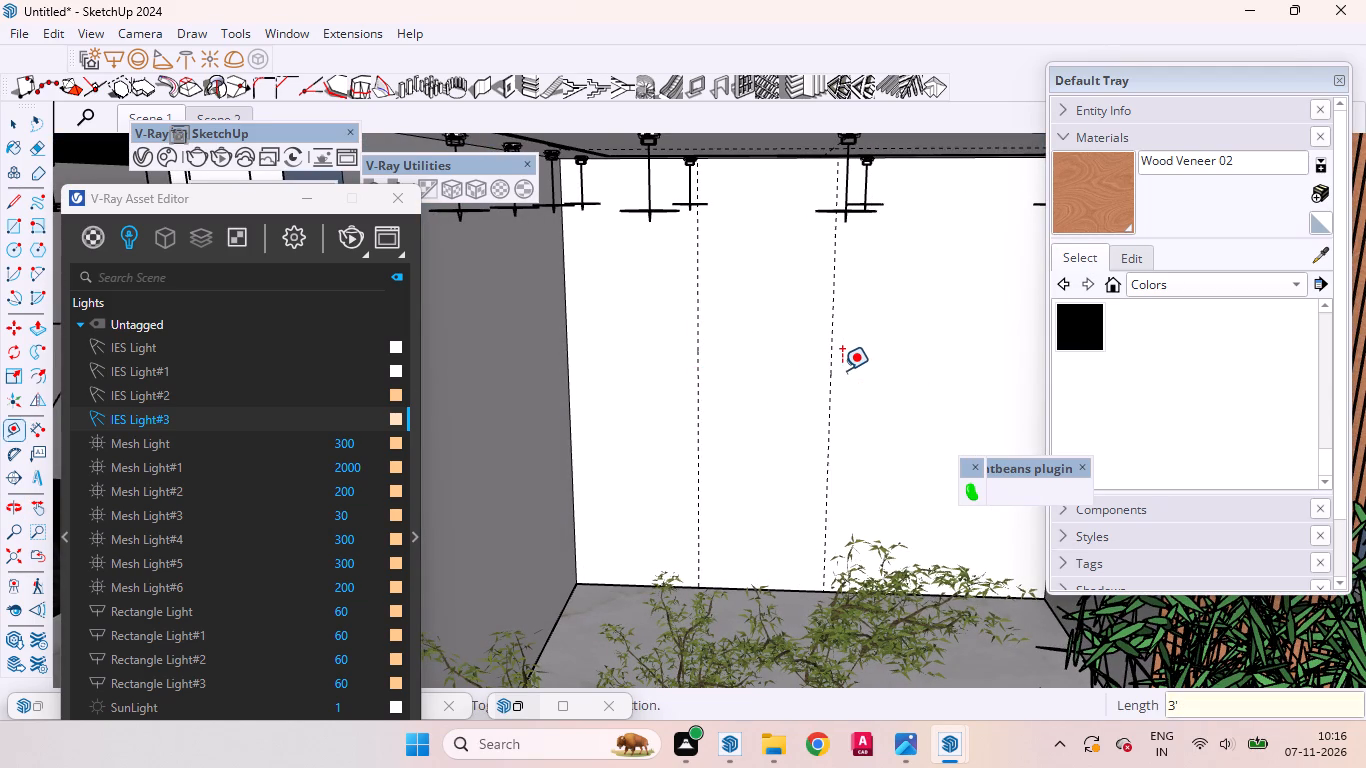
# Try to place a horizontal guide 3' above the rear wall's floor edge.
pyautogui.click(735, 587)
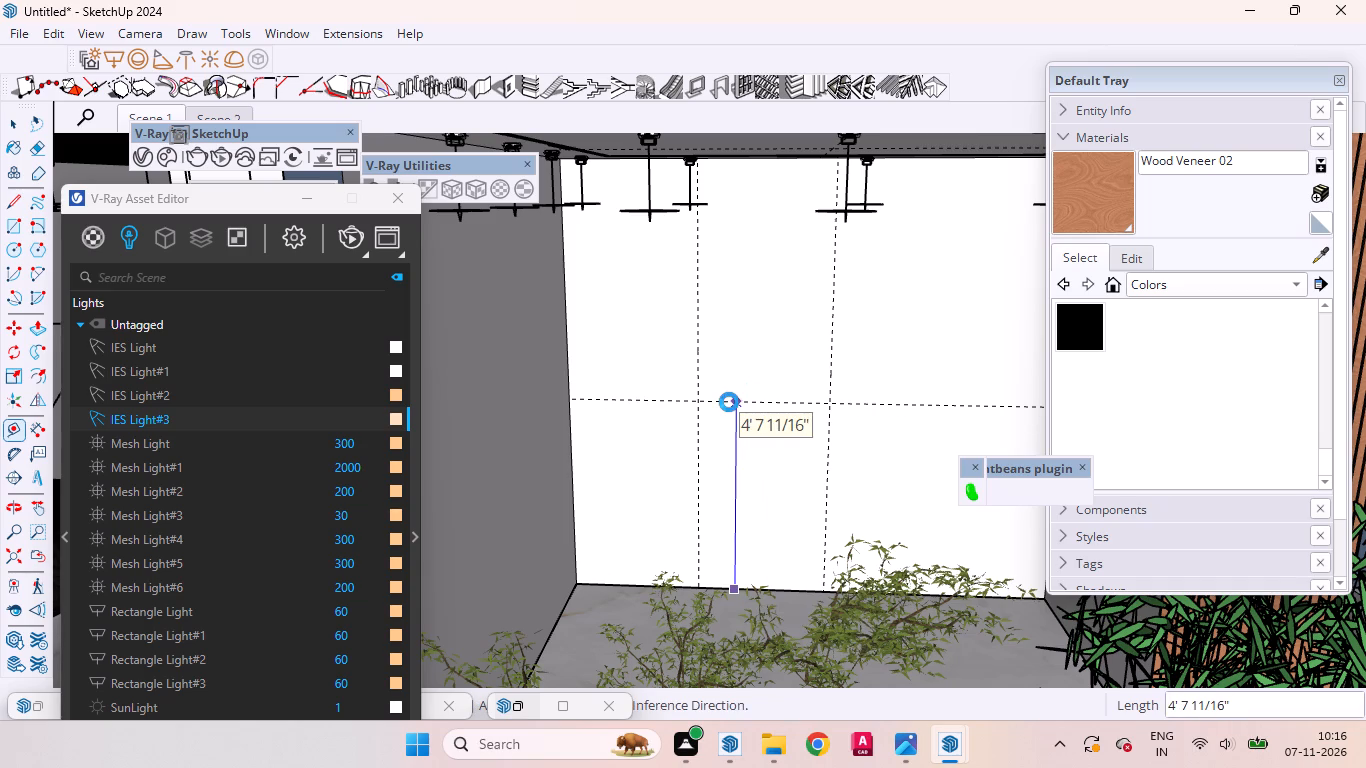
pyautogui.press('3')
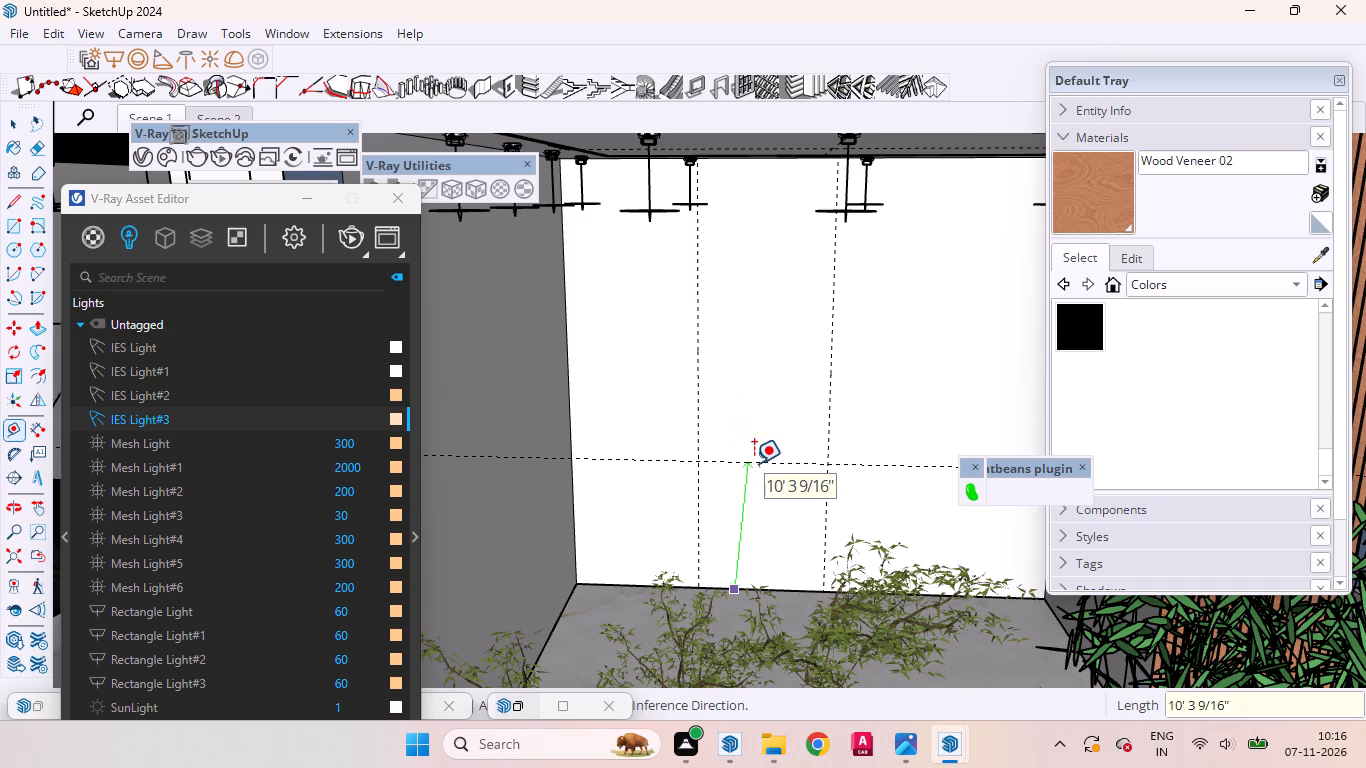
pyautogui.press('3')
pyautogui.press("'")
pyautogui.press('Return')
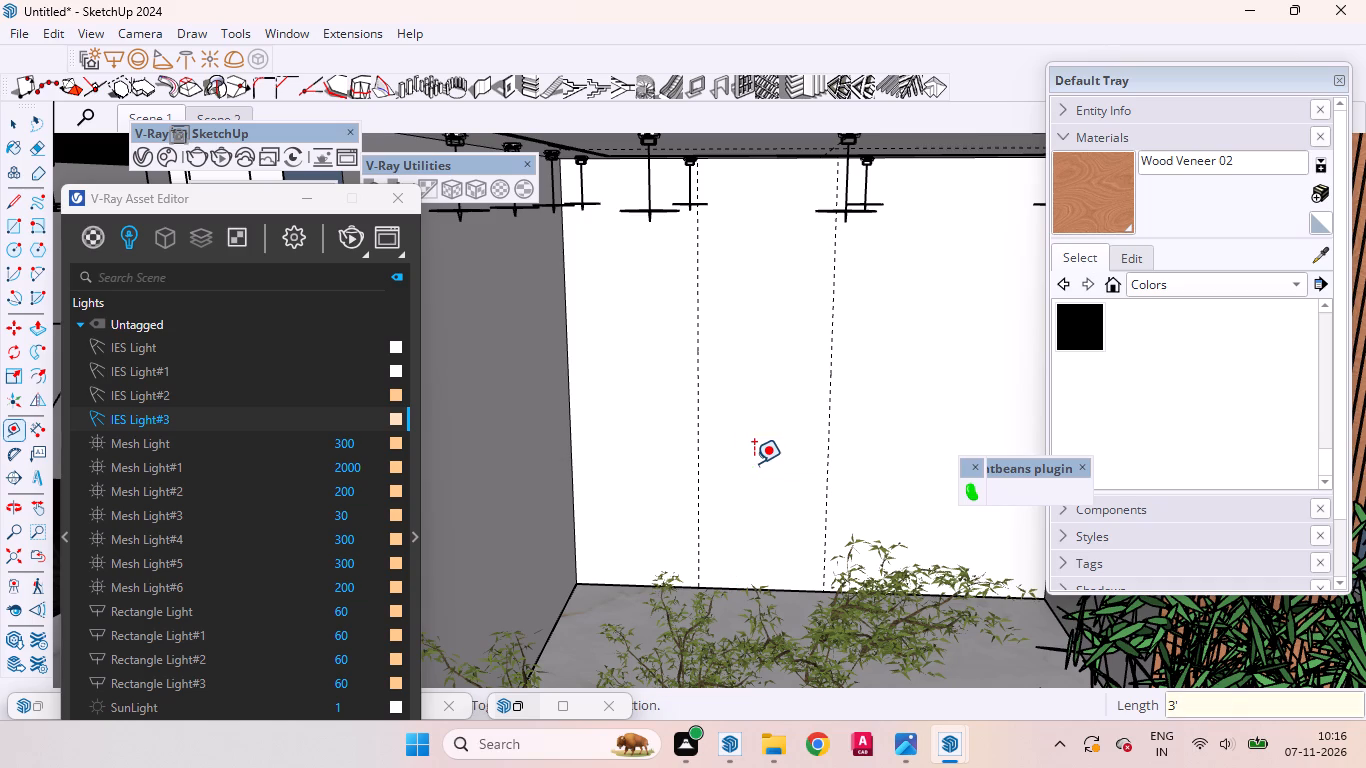
# Place a horizontal guide on the rear wall, 3' vertically above its floor edge.
pyautogui.click(788, 590)
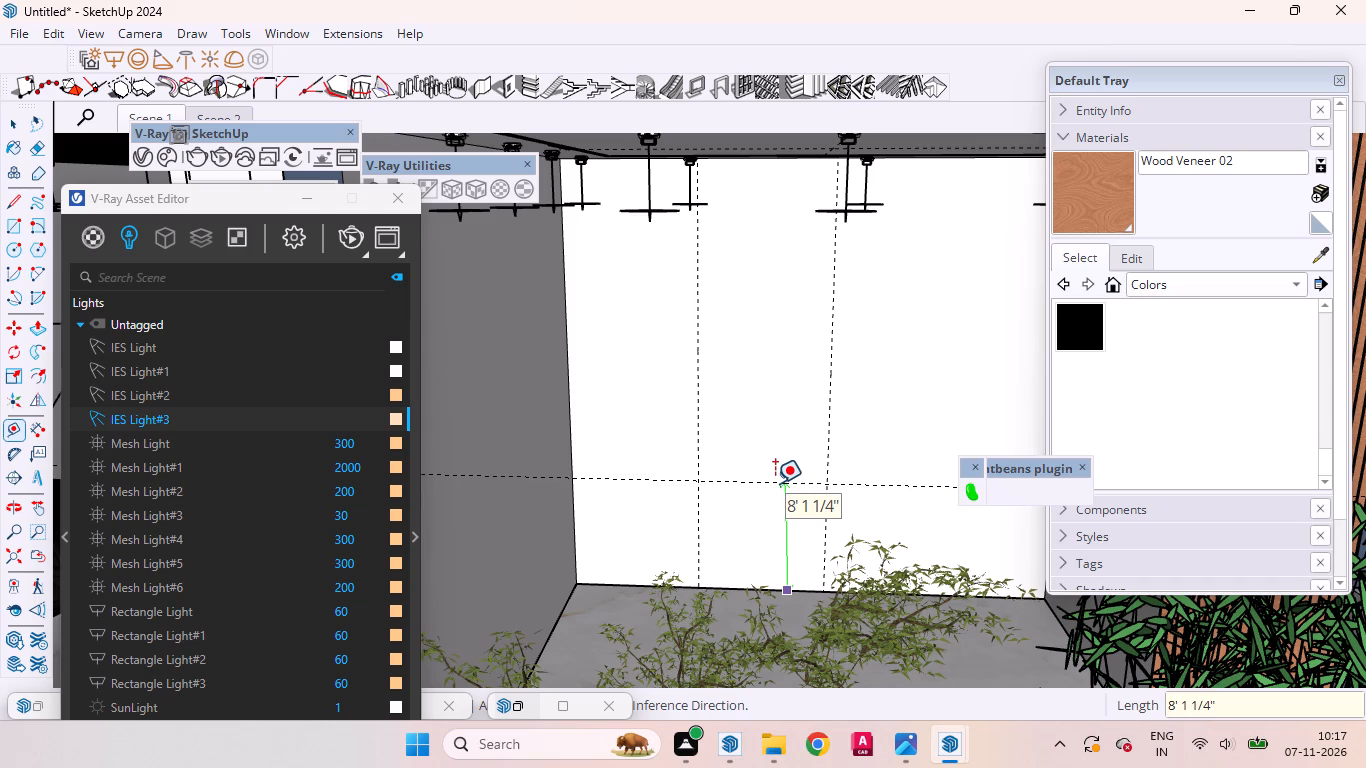
pyautogui.press('Up')
pyautogui.write("3'")
pyautogui.press('Return')
# Place a second horizontal guide on the rear wall, 4' vertically above the lower horizontal guide.
pyautogui.click(771, 469)
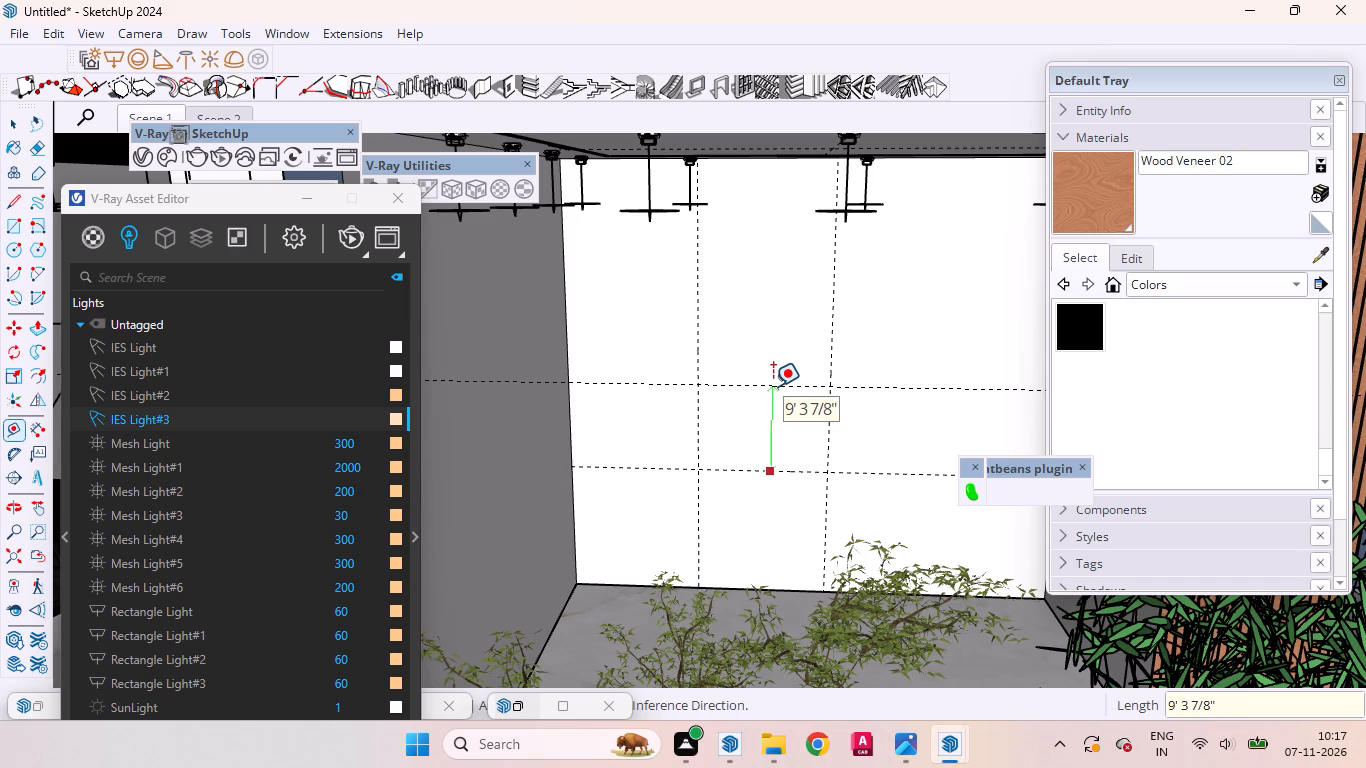
pyautogui.press('Up')
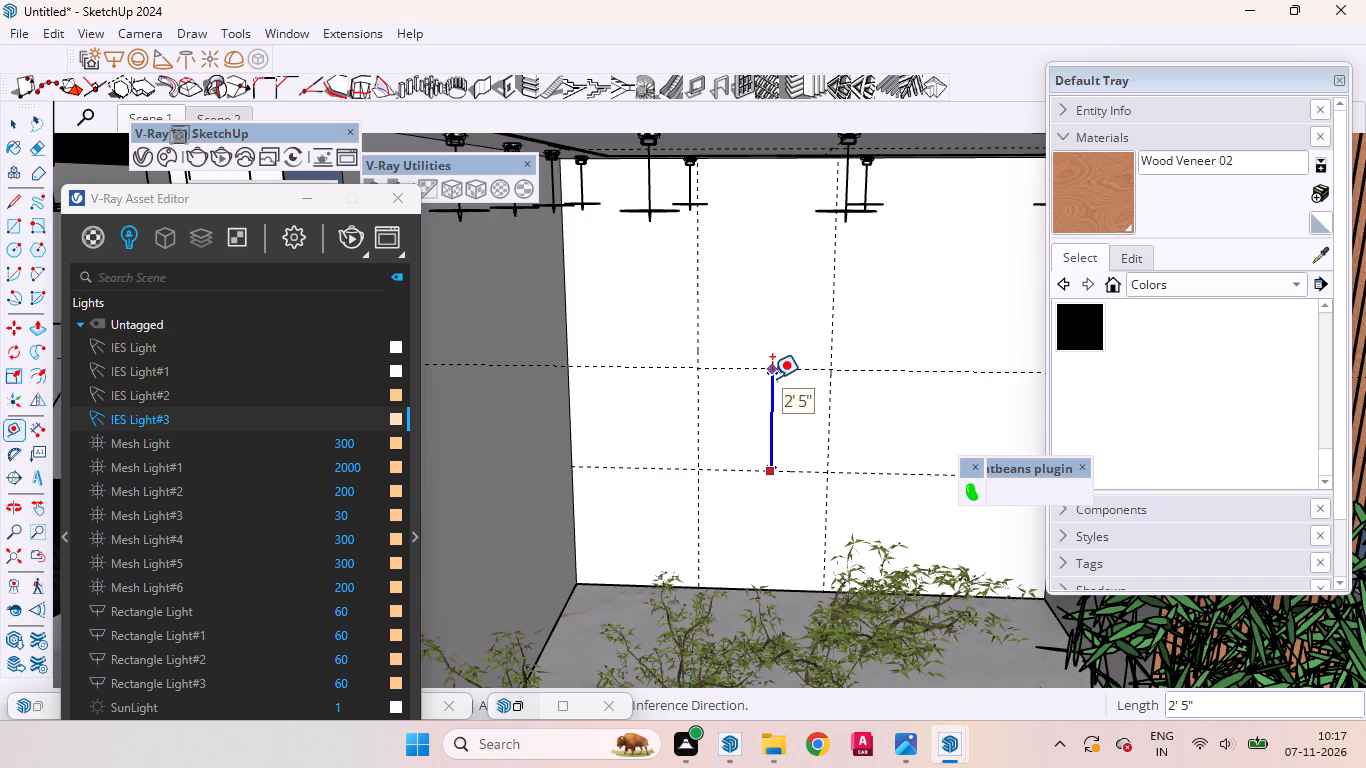
pyautogui.press('4')
pyautogui.press("'")
pyautogui.press('Return')
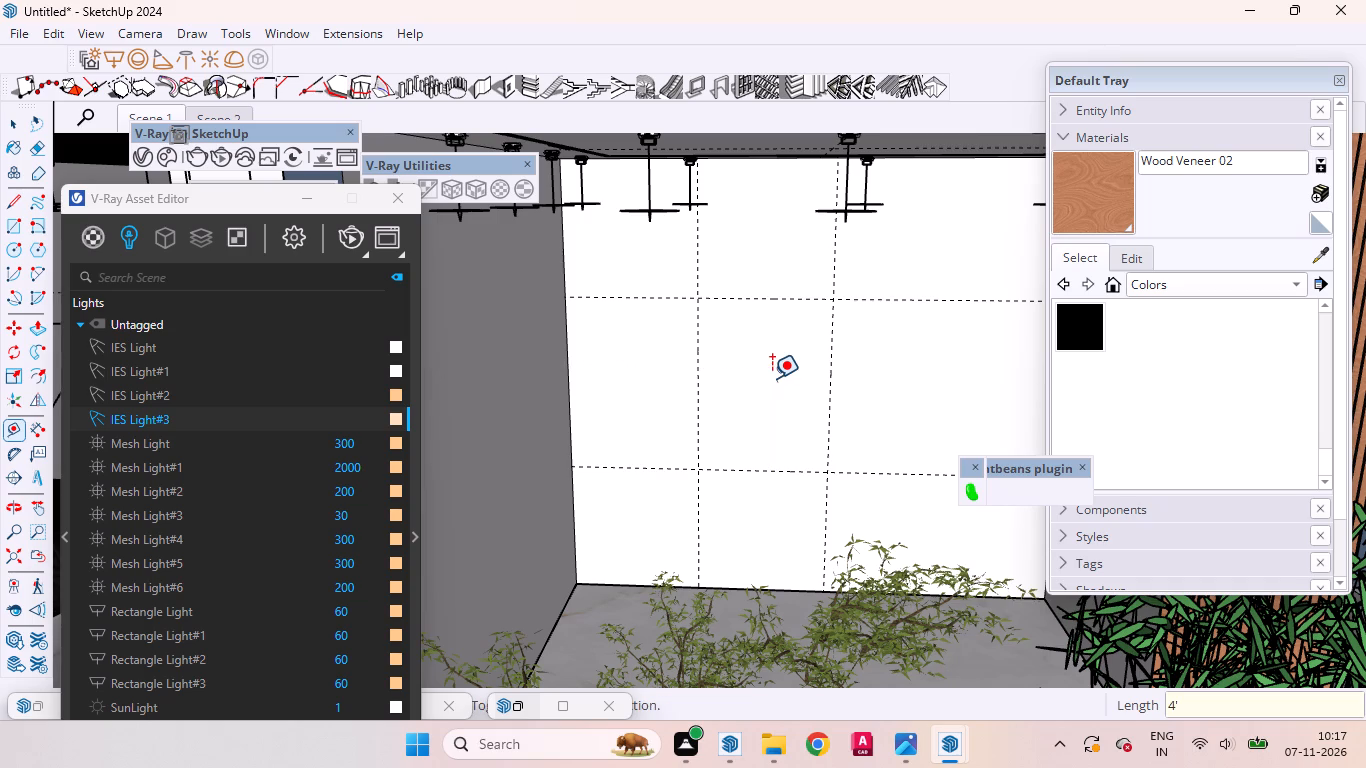
# Create a new empty group to hold the framed panel for the ground-floor rear wall.
pyautogui.press('space')
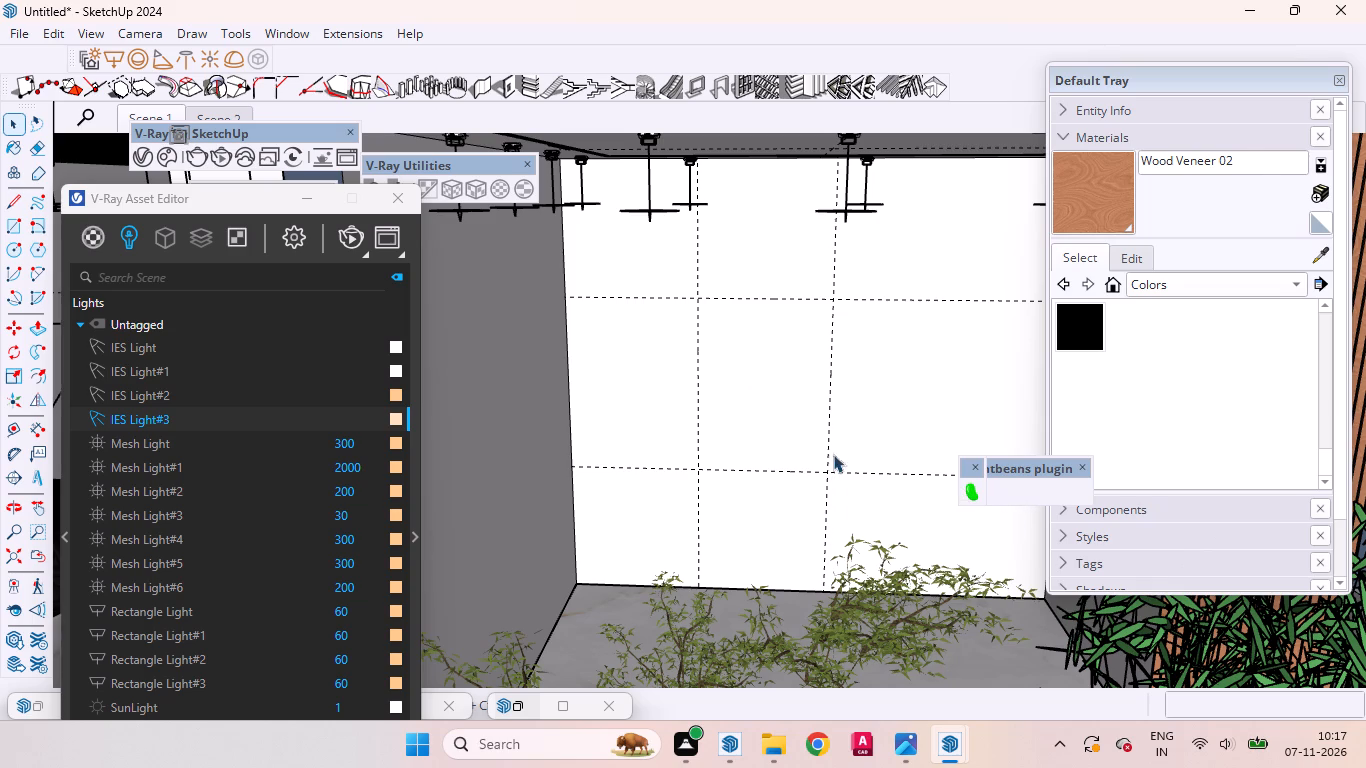
pyautogui.scroll(-19, 837, 430)
pyautogui.moveTo(845, 436); pyautogui.dragTo(825, 397, button='middle')
pyautogui.scroll(5, 895, 361)
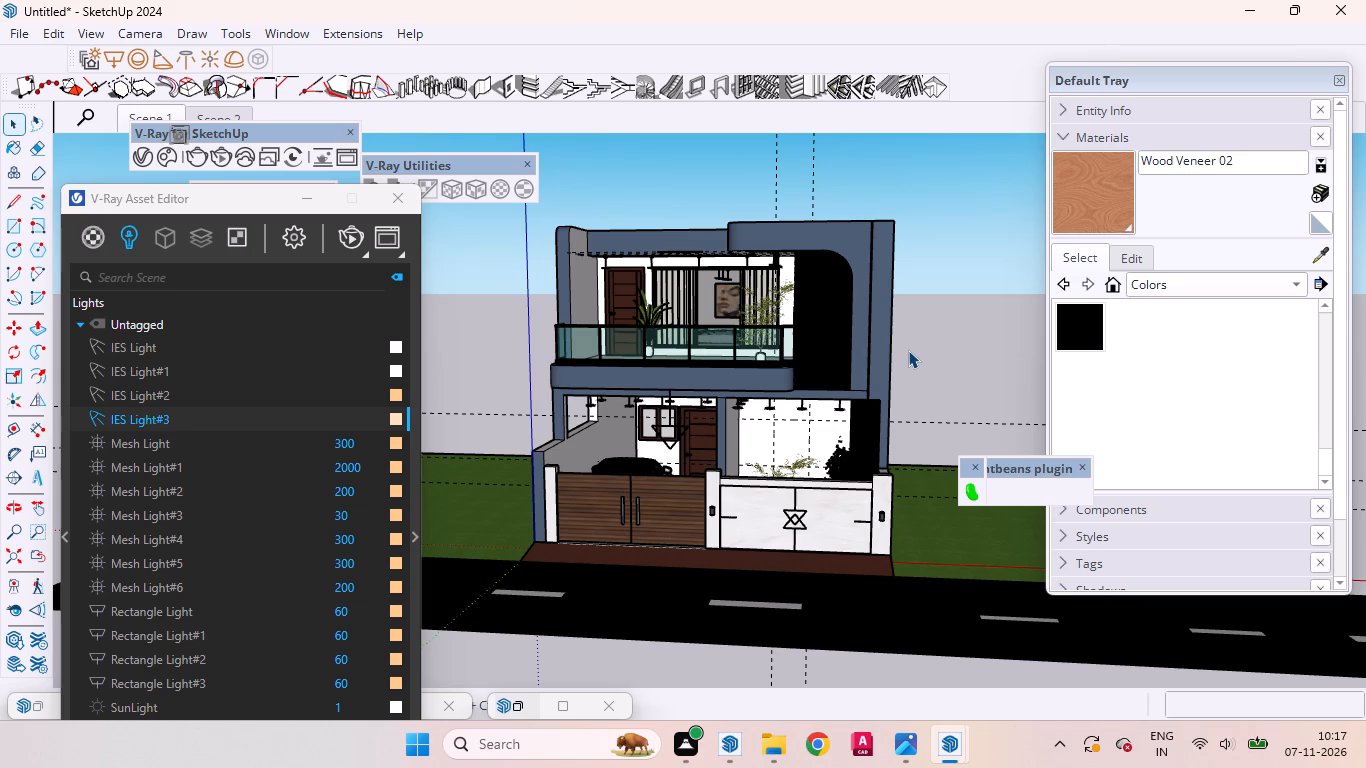
pyautogui.rightClick(909, 350)
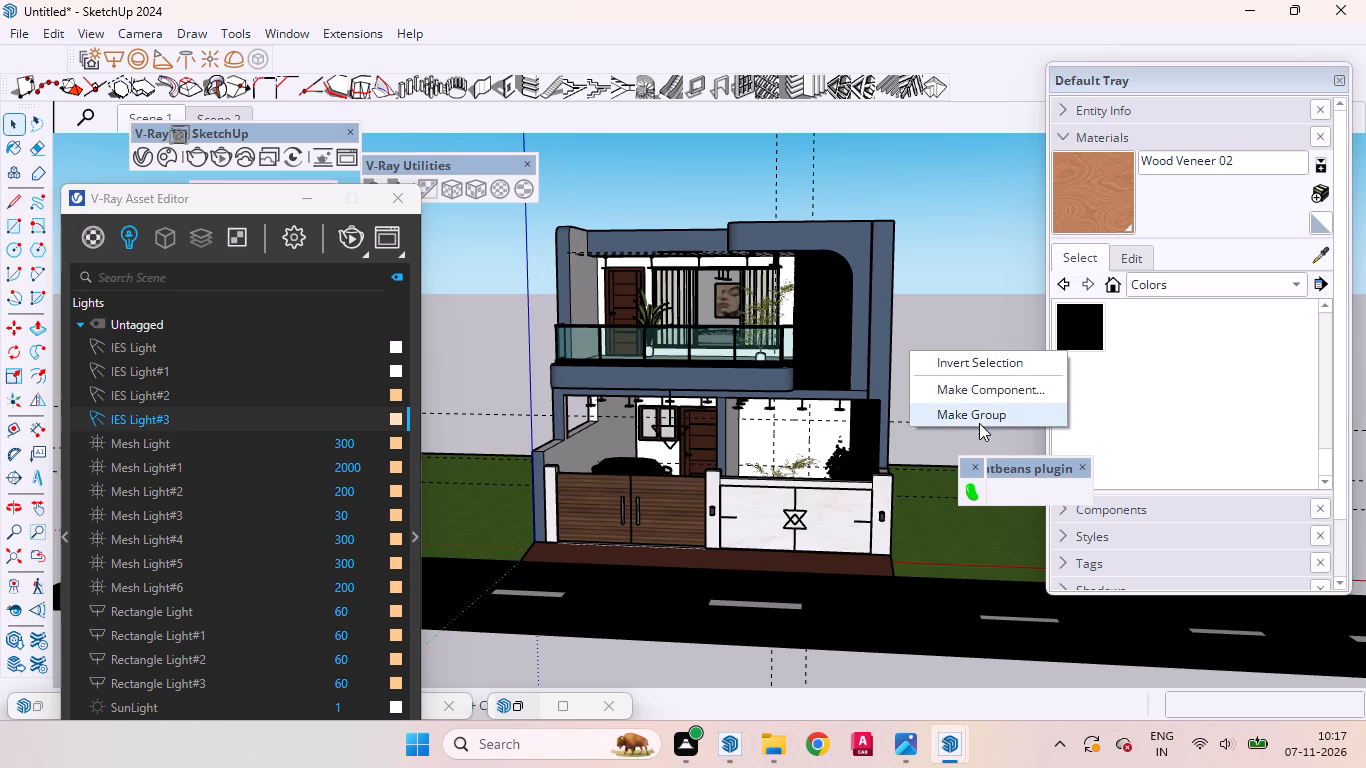
pyautogui.click(979, 423)
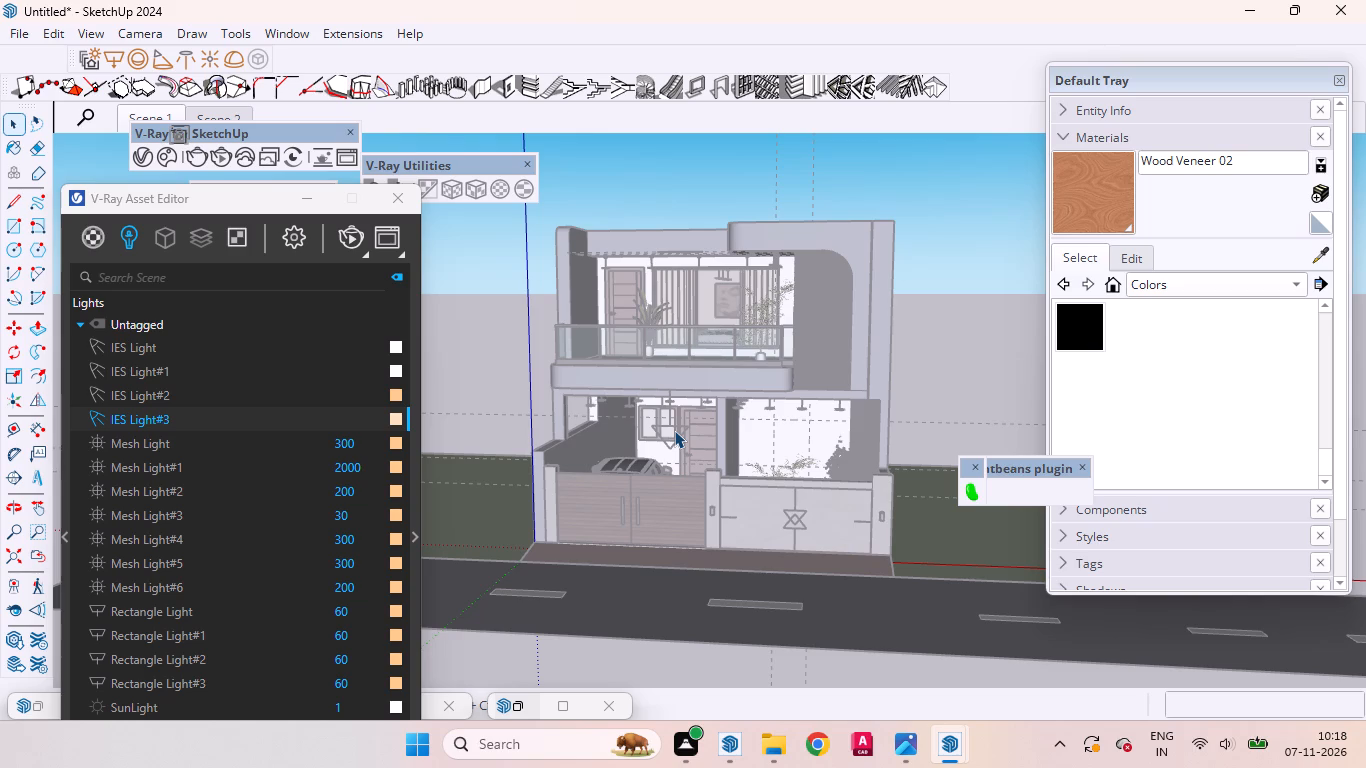
# Draw a rectangle about 3' by 3' 10" on the rear wall, between the opposite intersections of the guides.
pyautogui.press('r')
pyautogui.scroll(11, 762, 468)
pyautogui.scroll(-1, 784, 437)
pyautogui.scroll(3, 785, 437)
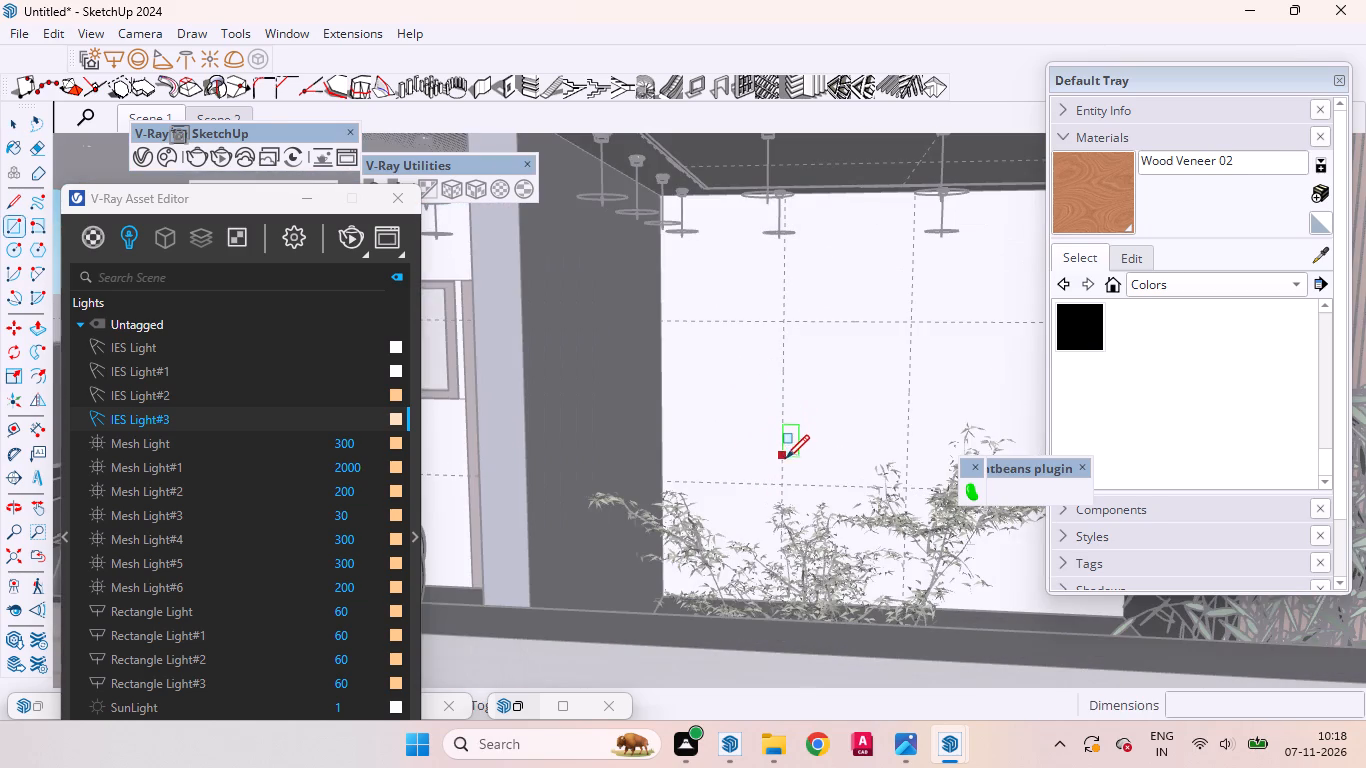
pyautogui.click(781, 483)
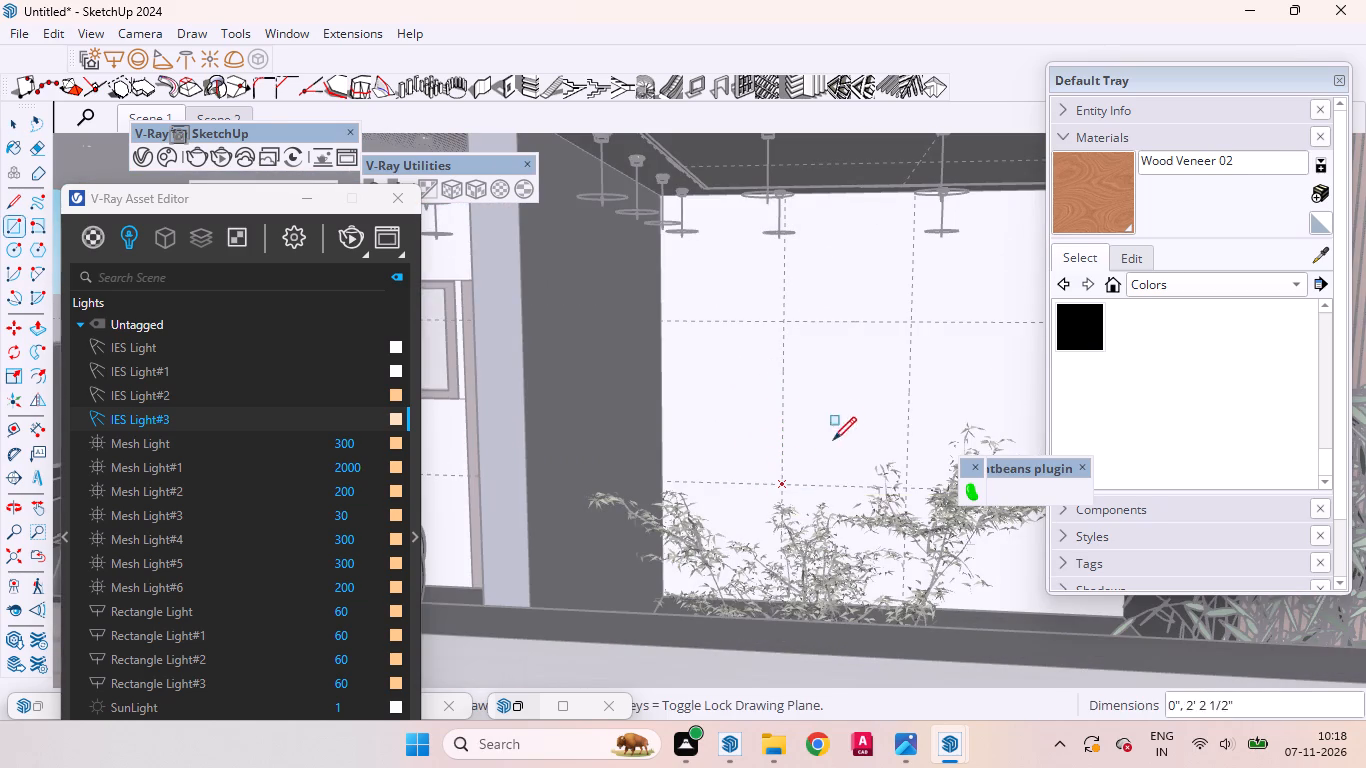
pyautogui.click(913, 328)
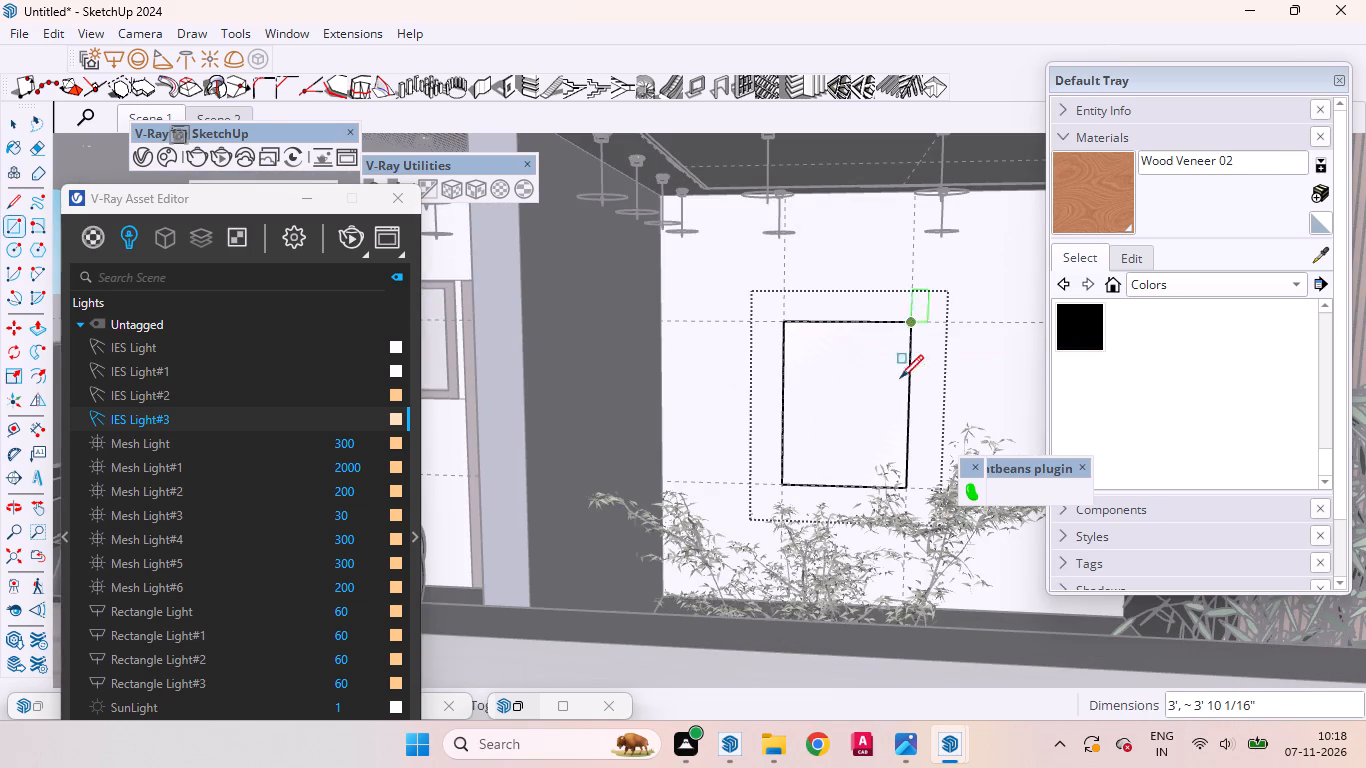
# Extrude the rear-wall rectangle 20 mm into a panel and close its group.
pyautogui.press('p')
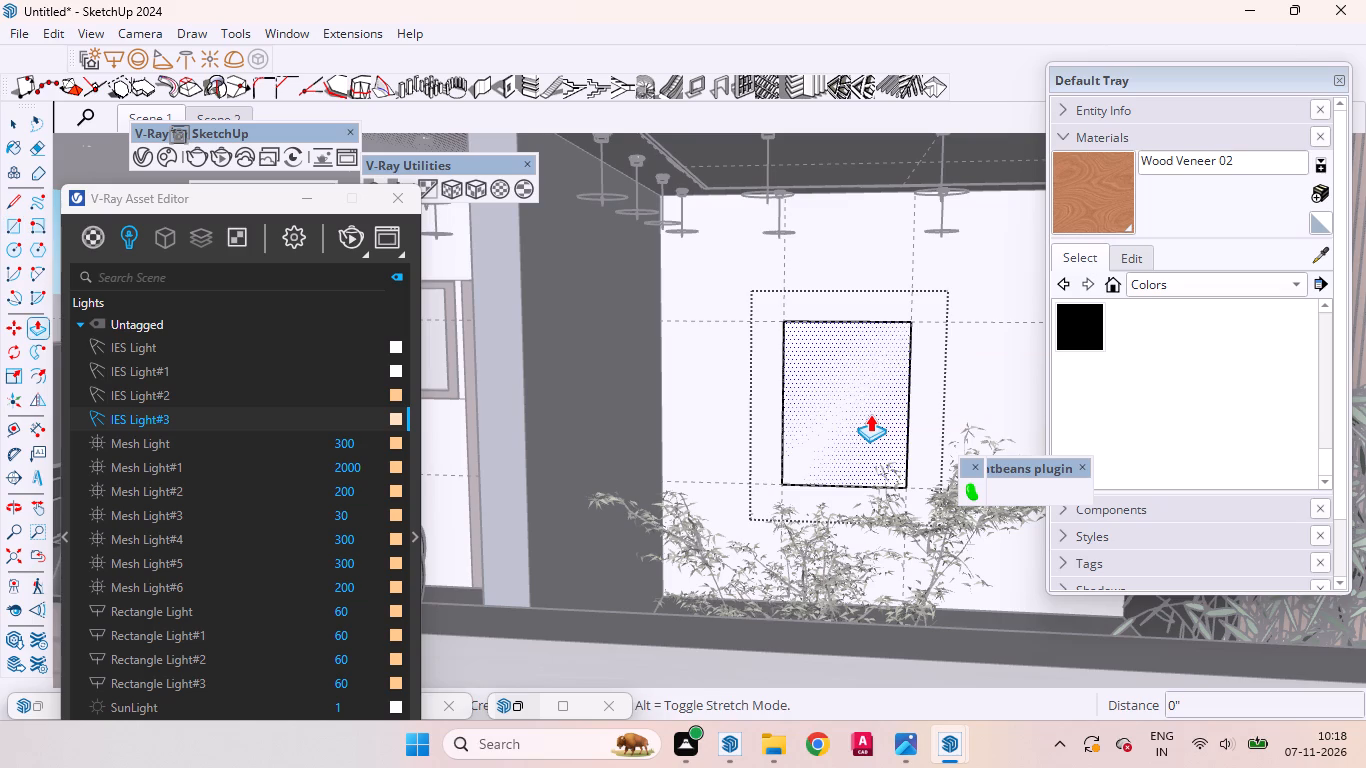
pyautogui.click(870, 414)
pyautogui.write('20mm')
pyautogui.press('Return')
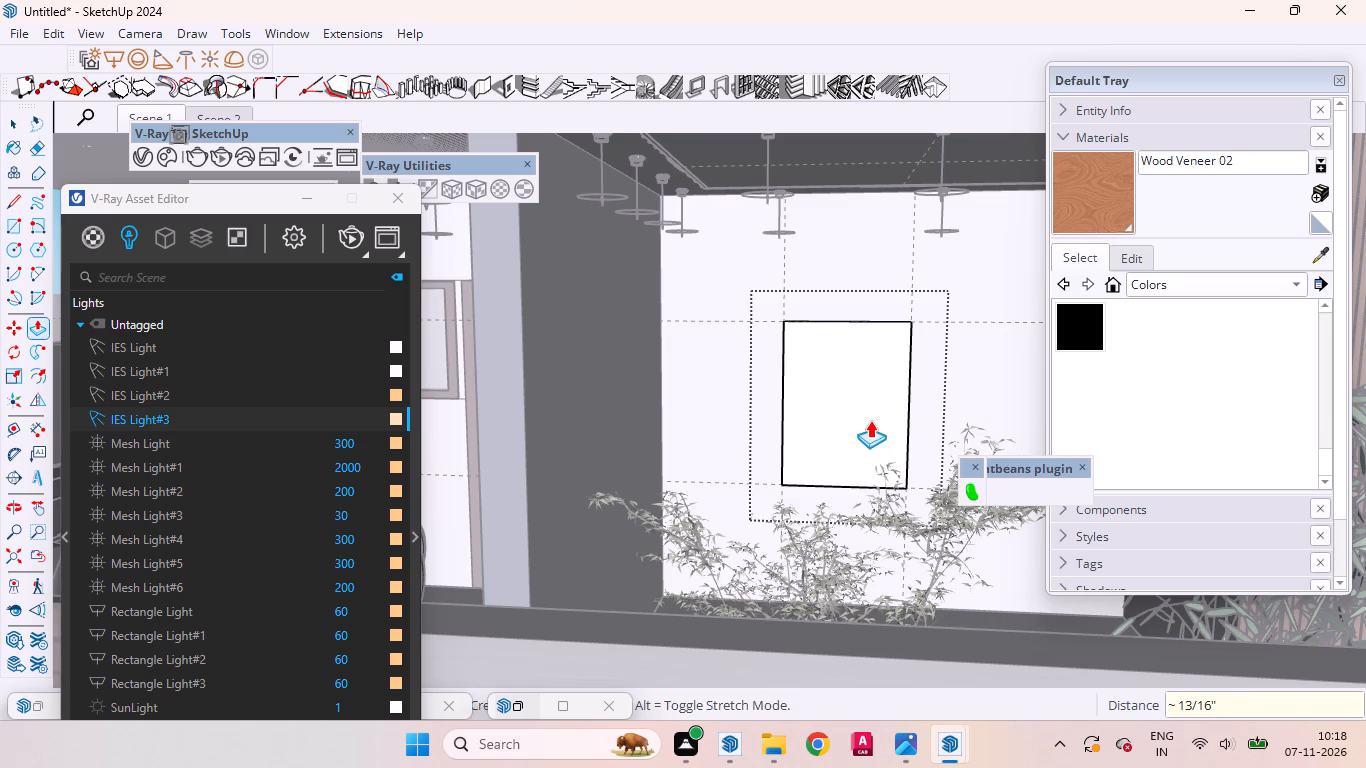
pyautogui.press('space')
pyautogui.scroll(9, 868, 411)
pyautogui.scroll(-1, 797, 399)
pyautogui.scroll(2, 797, 398)
pyautogui.moveTo(764, 414); pyautogui.dragTo(863, 448, button='middle')
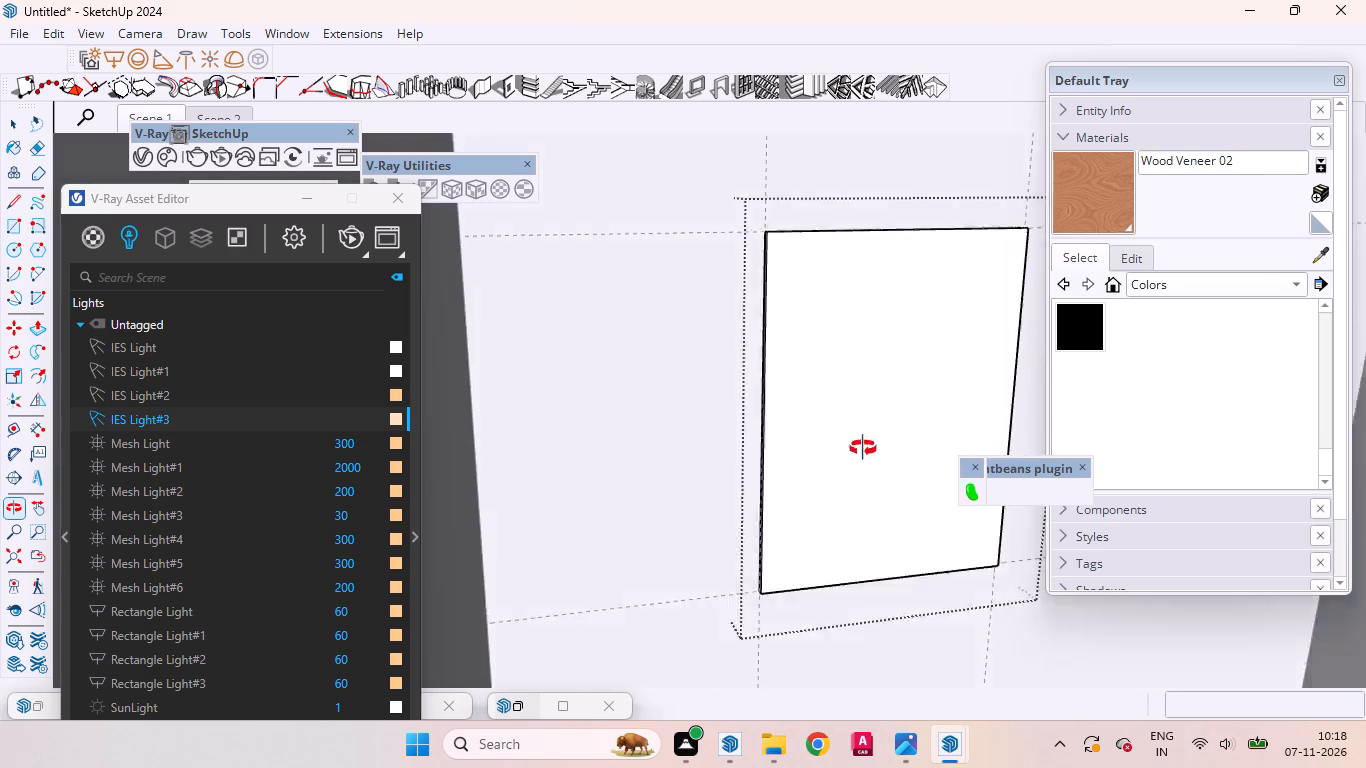
pyautogui.moveTo(863, 448); pyautogui.dragTo(823, 435, button='middle')
pyautogui.scroll(9, 773, 354)
pyautogui.moveTo(676, 308); pyautogui.dragTo(825, 361, button='middle')
pyautogui.scroll(1, 751, 343)
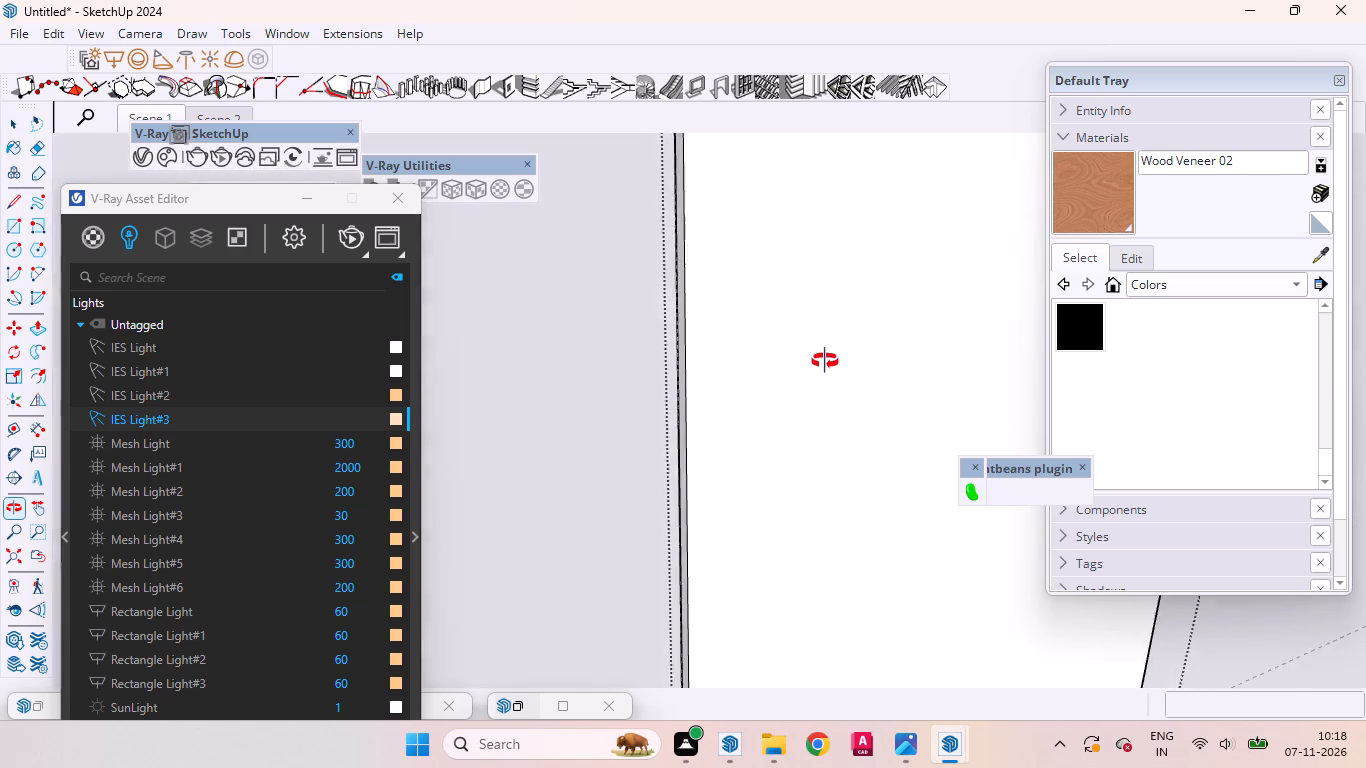
pyautogui.moveTo(825, 361); pyautogui.dragTo(683, 347, button='middle')
pyautogui.scroll(-20, 660, 345)
pyautogui.scroll(-2, 660, 345)
pyautogui.scroll(1, 639, 316)
pyautogui.scroll(-1, 639, 316)
pyautogui.scroll(1, 639, 316)
pyautogui.scroll(-5, 639, 316)
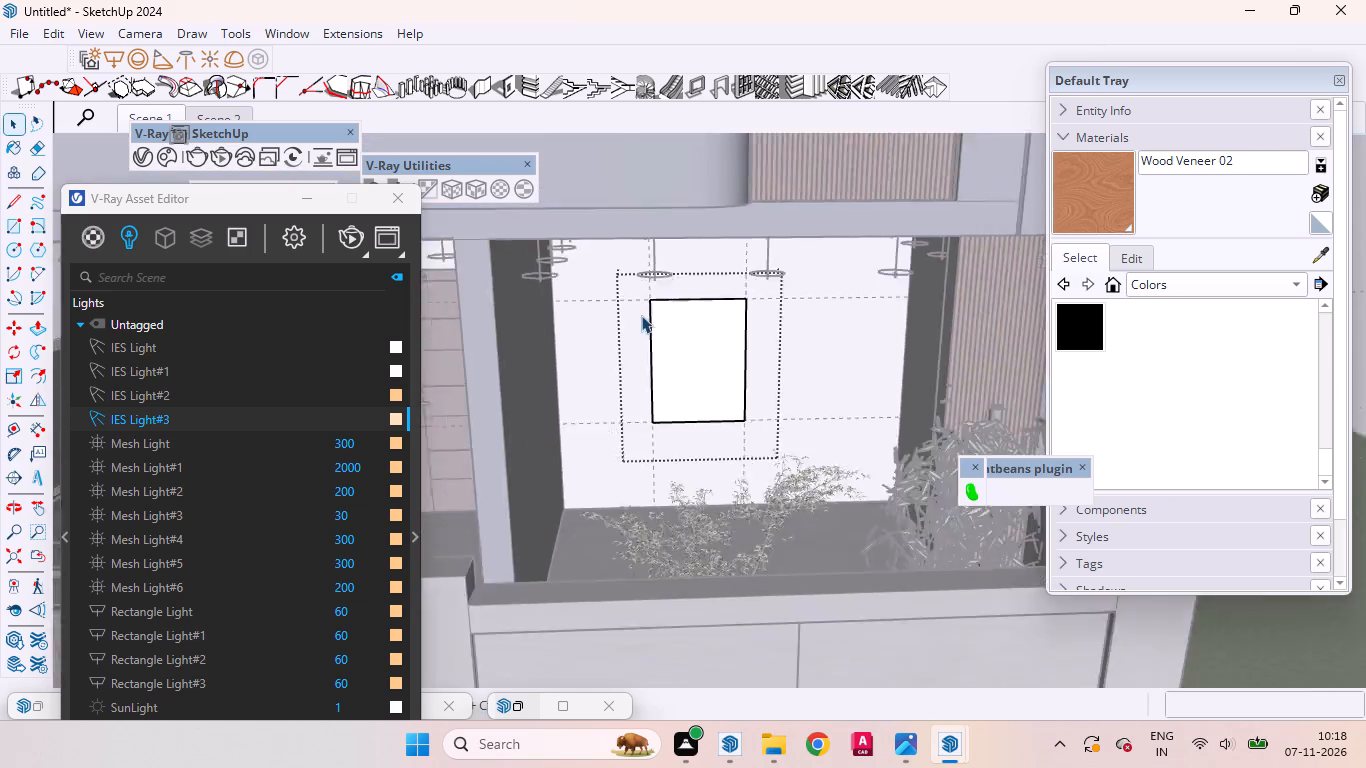
pyautogui.scroll(-9, 641, 315)
pyautogui.scroll(1, 651, 307)
pyautogui.scroll(-6, 651, 307)
pyautogui.click(857, 252)
# Scale the wall panel's height to about 0.87 by raising its bottom edge, keeping the top edge in place.
pyautogui.scroll(11, 673, 331)
pyautogui.moveTo(663, 340); pyautogui.dragTo(662, 340, button='middle')
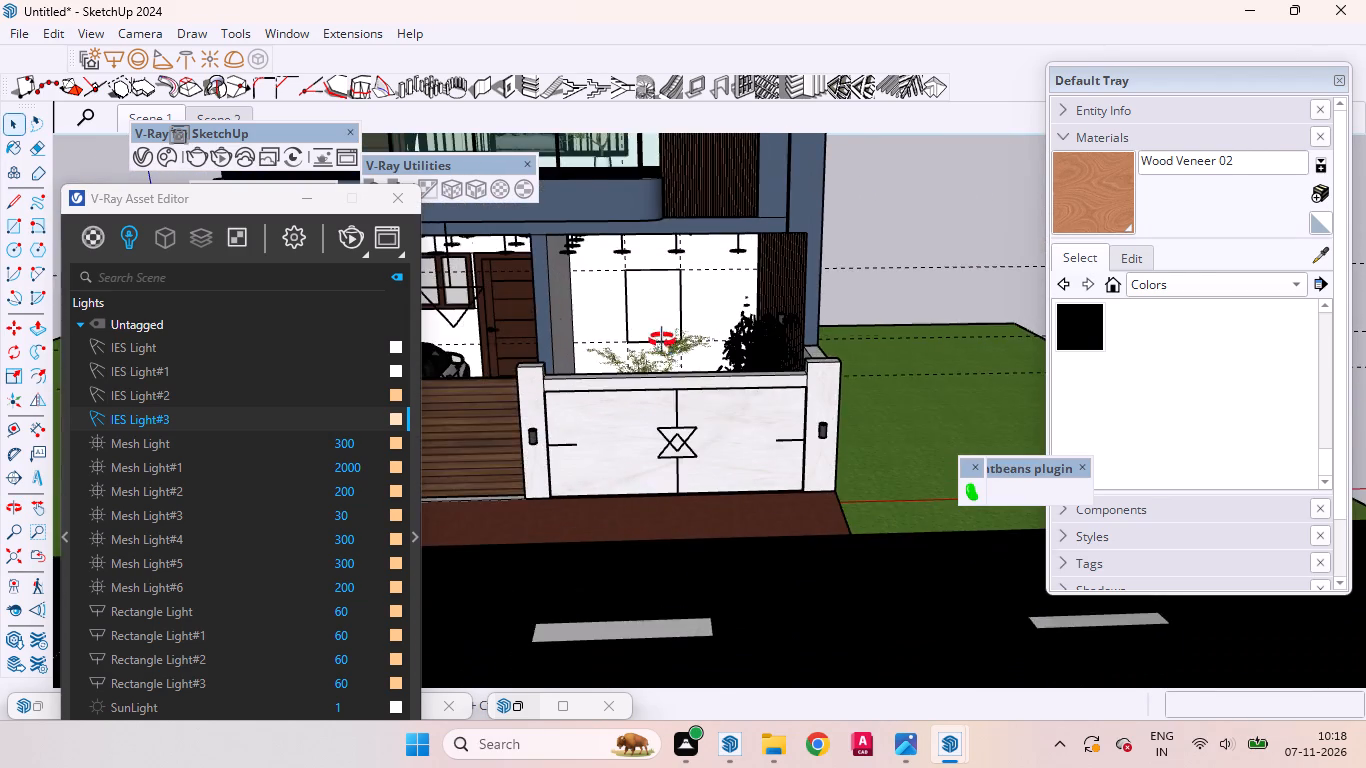
pyautogui.moveTo(662, 340); pyautogui.dragTo(640, 322, button='middle')
pyautogui.scroll(3, 647, 319)
pyautogui.scroll(-4, 695, 292)
pyautogui.click(682, 292)
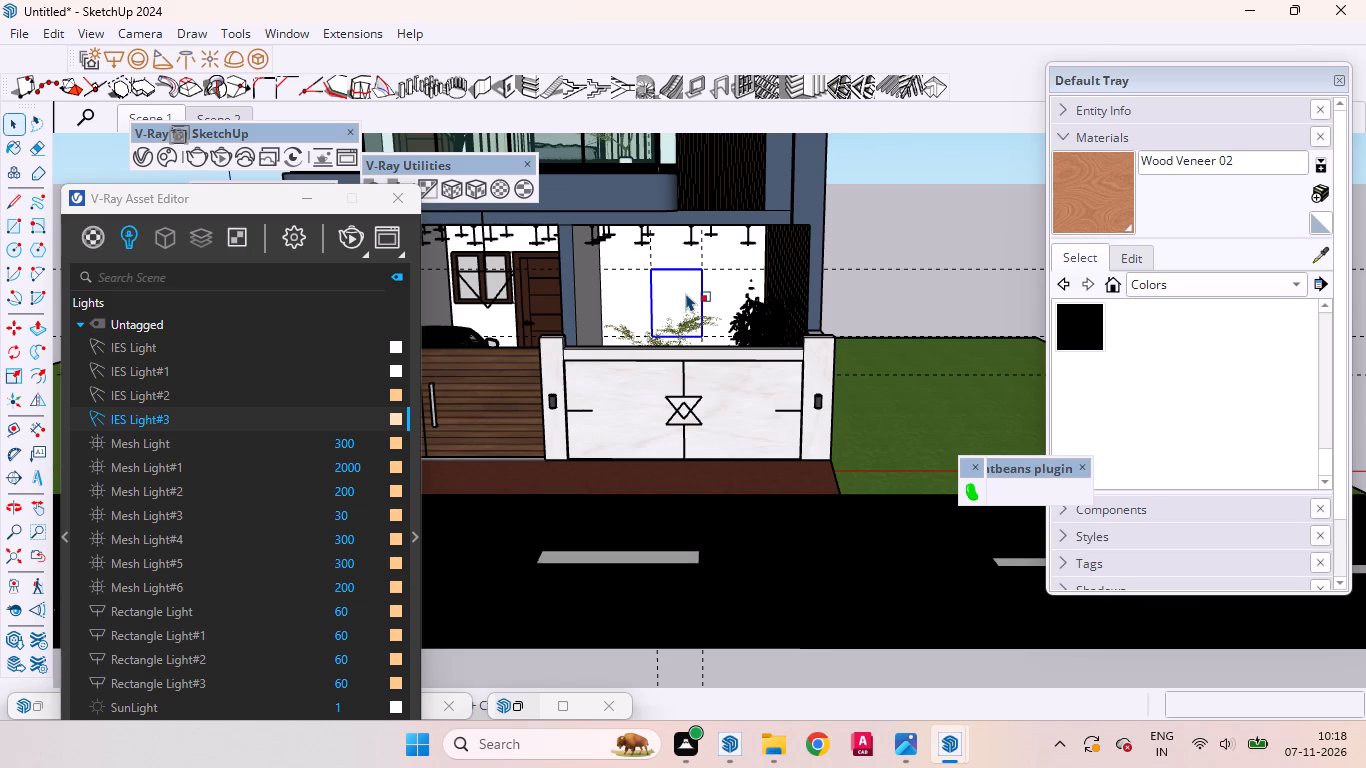
pyautogui.press('s')
pyautogui.scroll(9, 677, 315)
pyautogui.moveTo(683, 381); pyautogui.dragTo(828, 453, button='middle')
pyautogui.scroll(6, 502, 281)
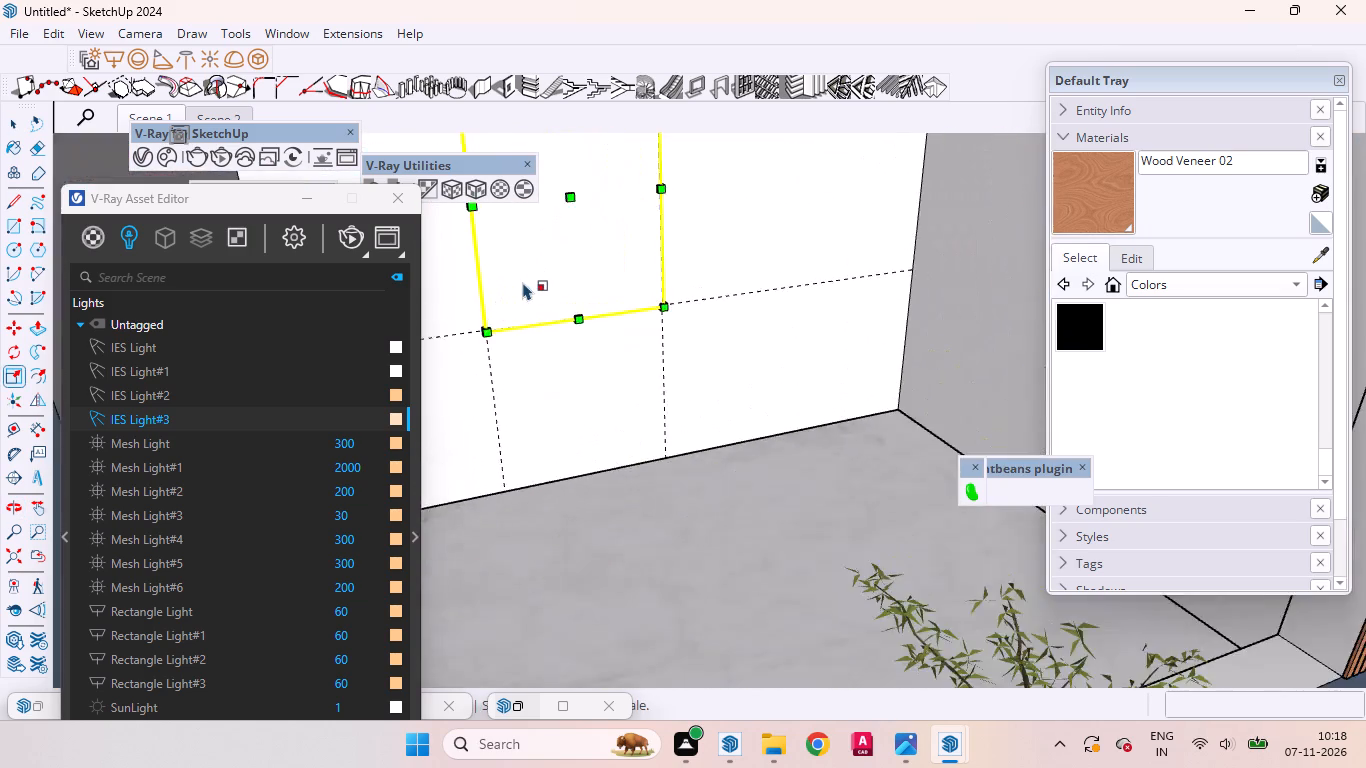
pyautogui.scroll(15, 523, 282)
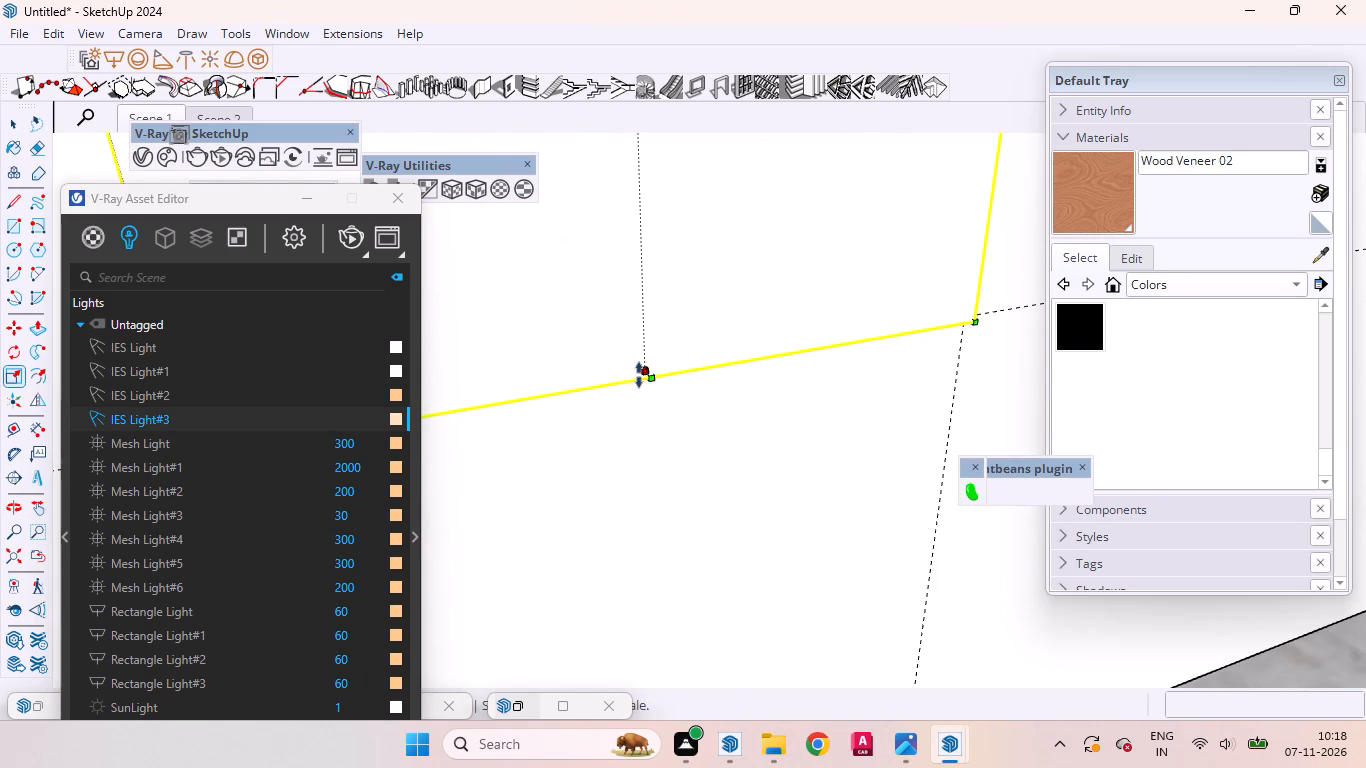
pyautogui.click(638, 370)
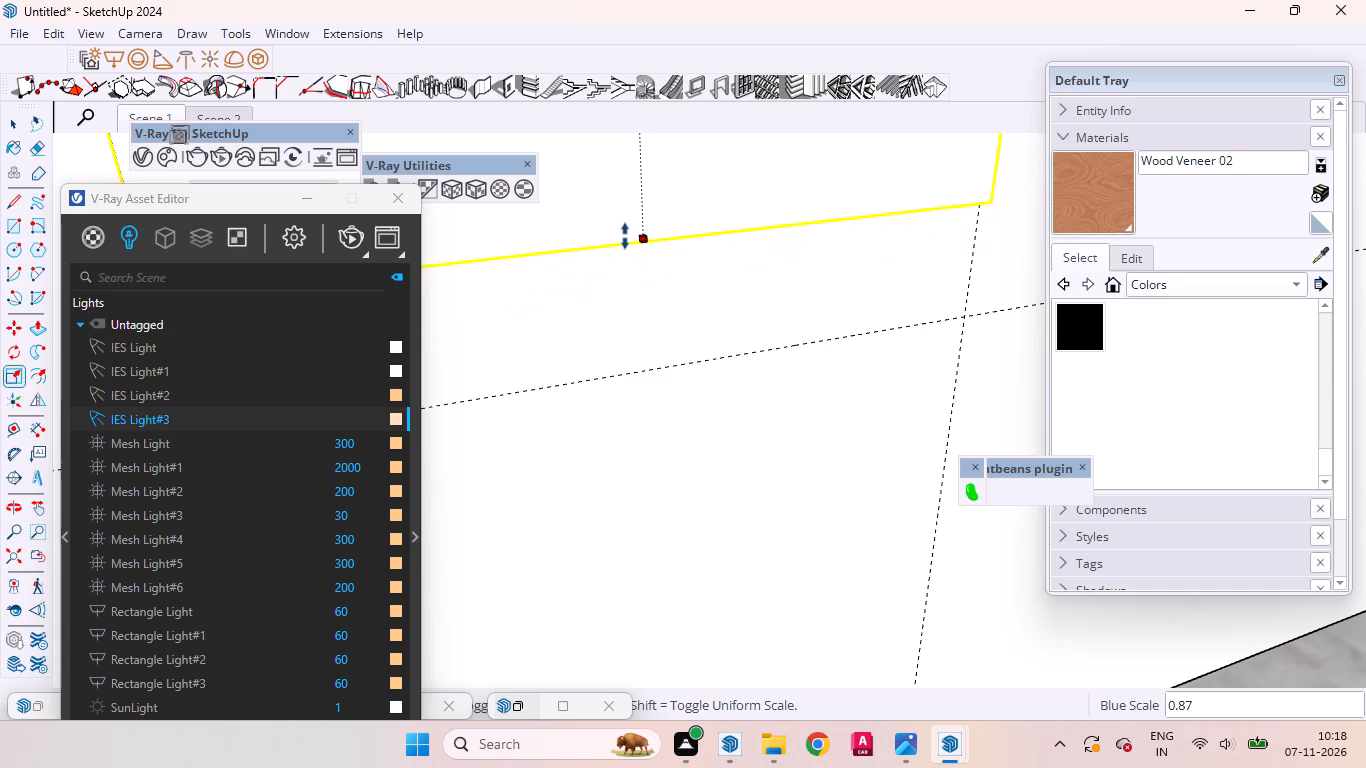
pyautogui.click(625, 236)
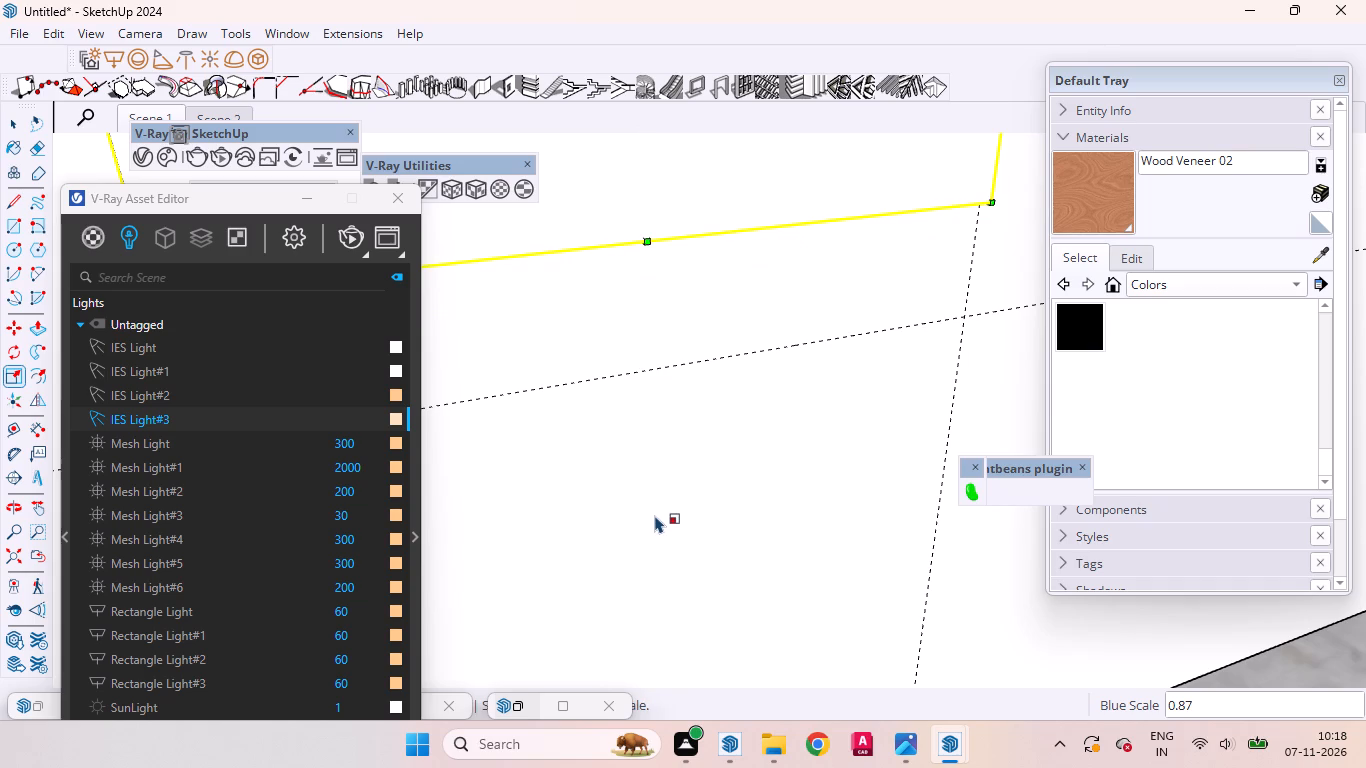
pyautogui.scroll(-15, 659, 488)
pyautogui.moveTo(711, 411); pyautogui.dragTo(585, 414, button='middle')
pyautogui.scroll(-12, 619, 429)
pyautogui.press('space')
pyautogui.click(924, 269)
# Open the wall panel's group and offset its front face outline slightly inward to form a thin frame border.
pyautogui.scroll(4, 675, 418)
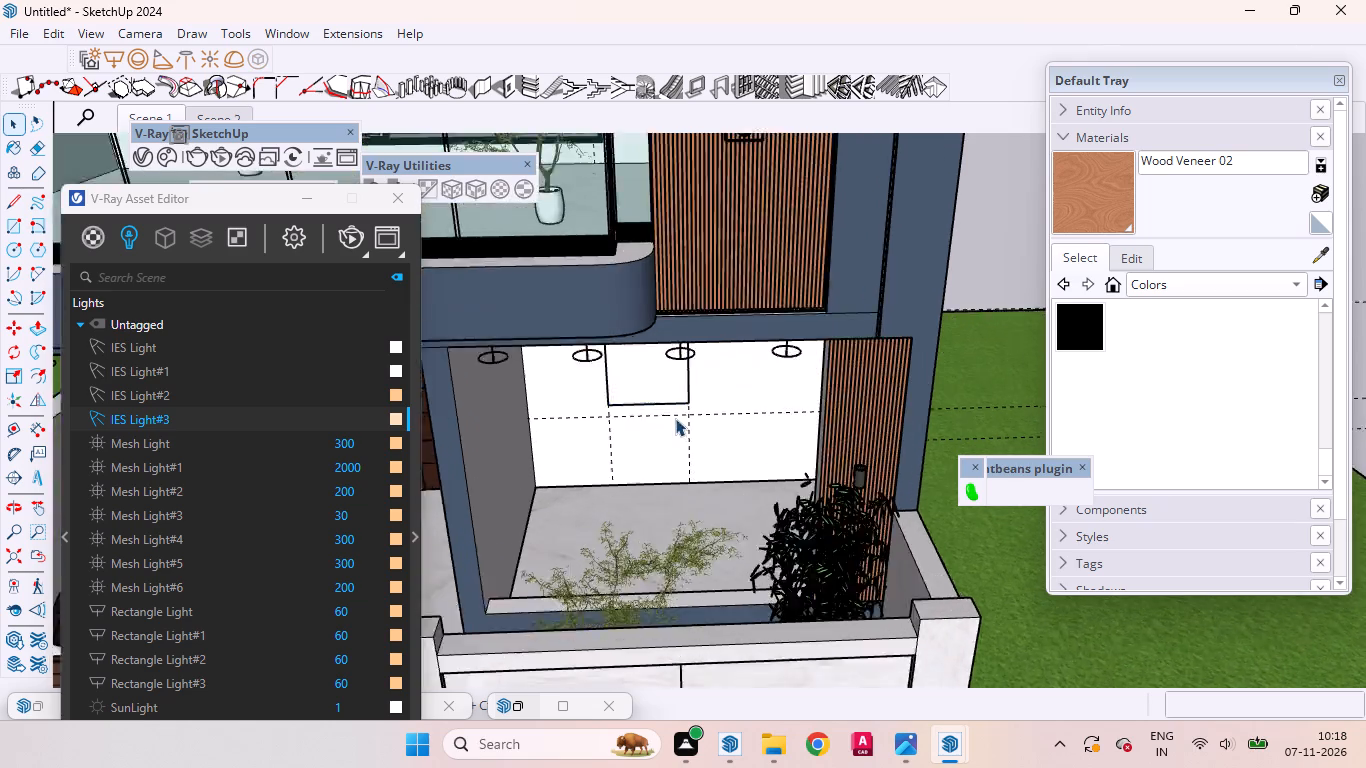
pyautogui.moveTo(655, 428); pyautogui.dragTo(639, 371, button='middle')
pyautogui.scroll(5, 642, 368)
pyautogui.click(654, 388)
pyautogui.scroll(-3, 791, 365)
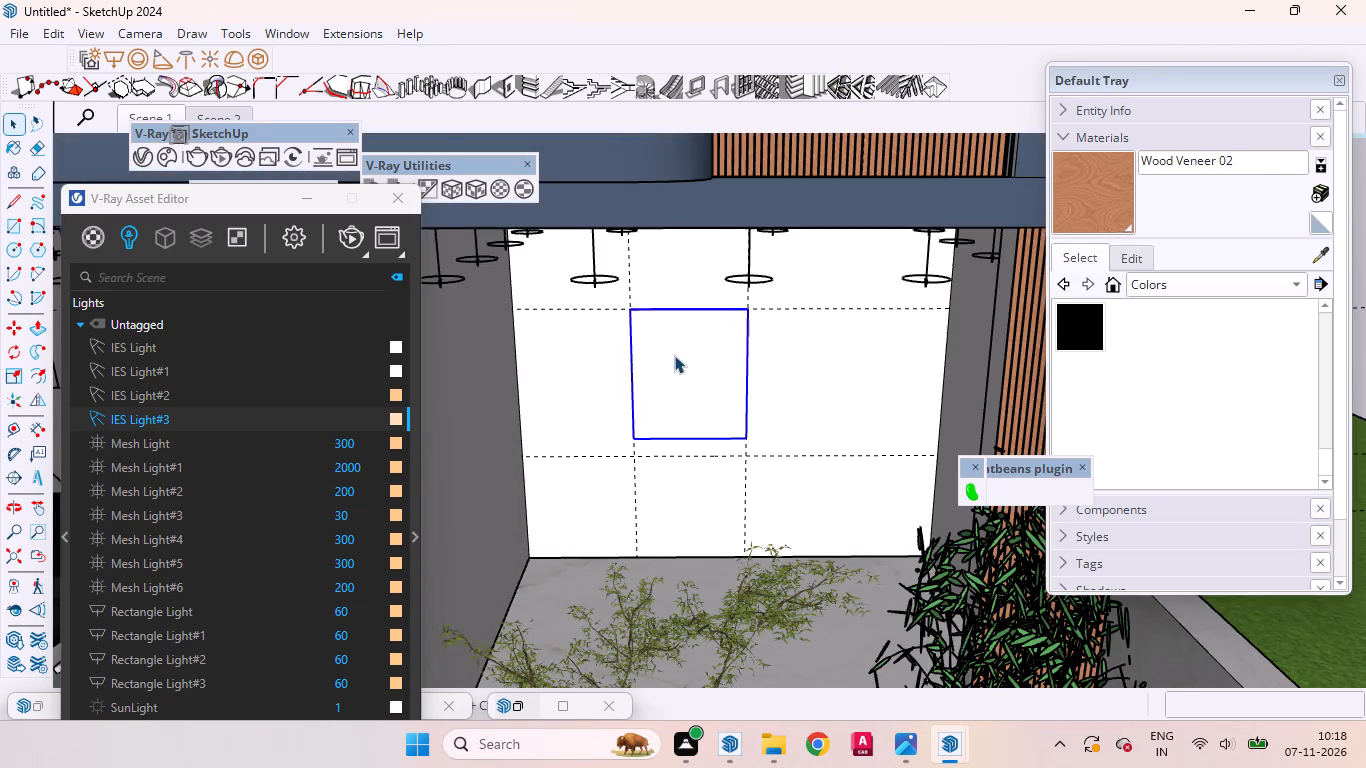
pyautogui.scroll(-4, 671, 387)
pyautogui.moveTo(692, 387); pyautogui.dragTo(673, 361, button='middle')
pyautogui.scroll(4, 673, 361)
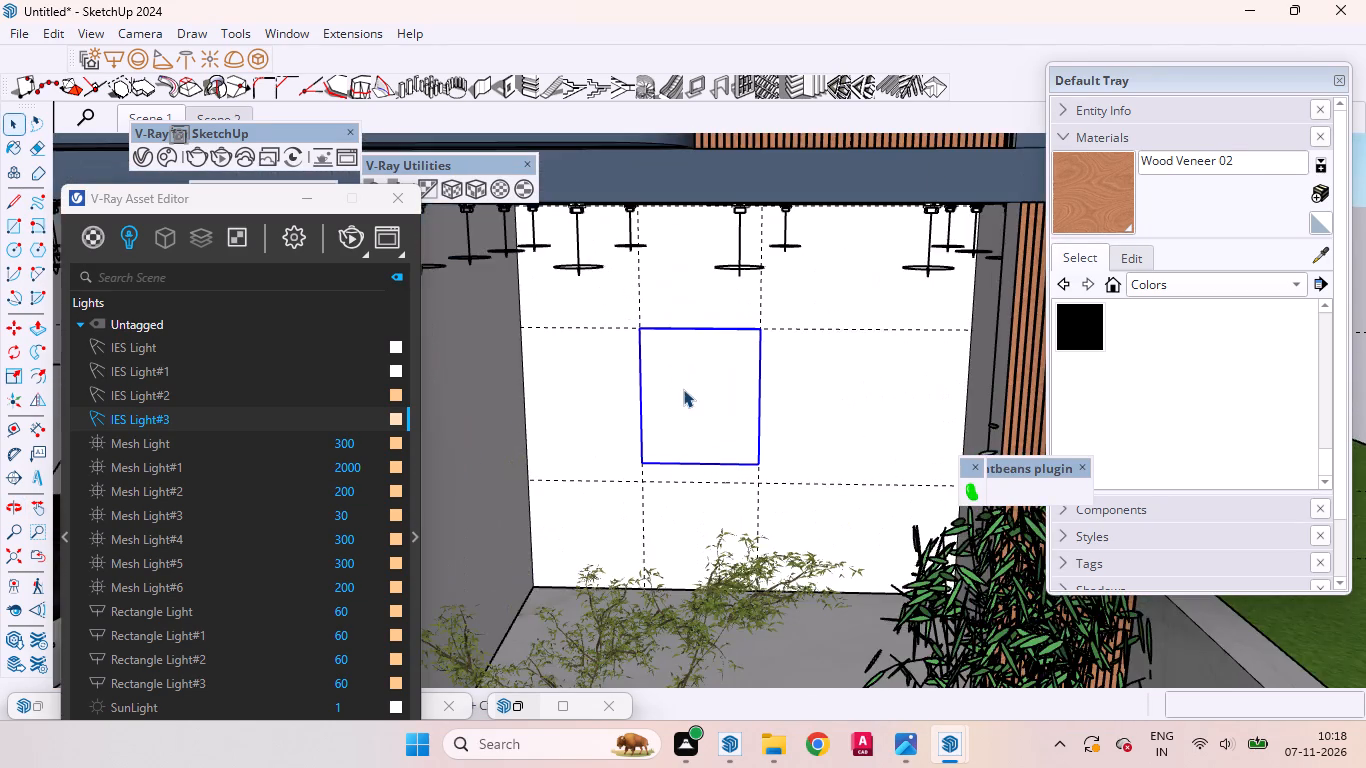
pyautogui.tripleClick(684, 389)
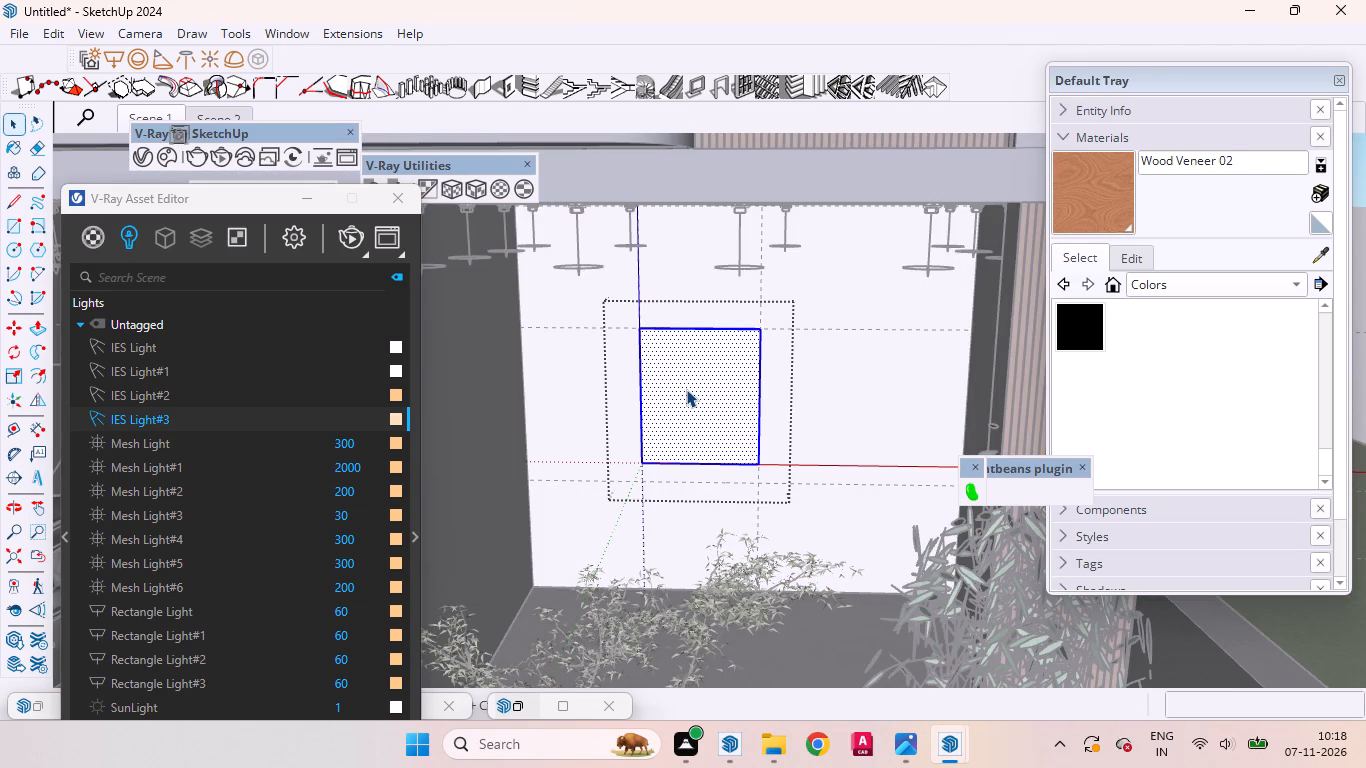
pyautogui.press('f')
pyautogui.click(658, 387)
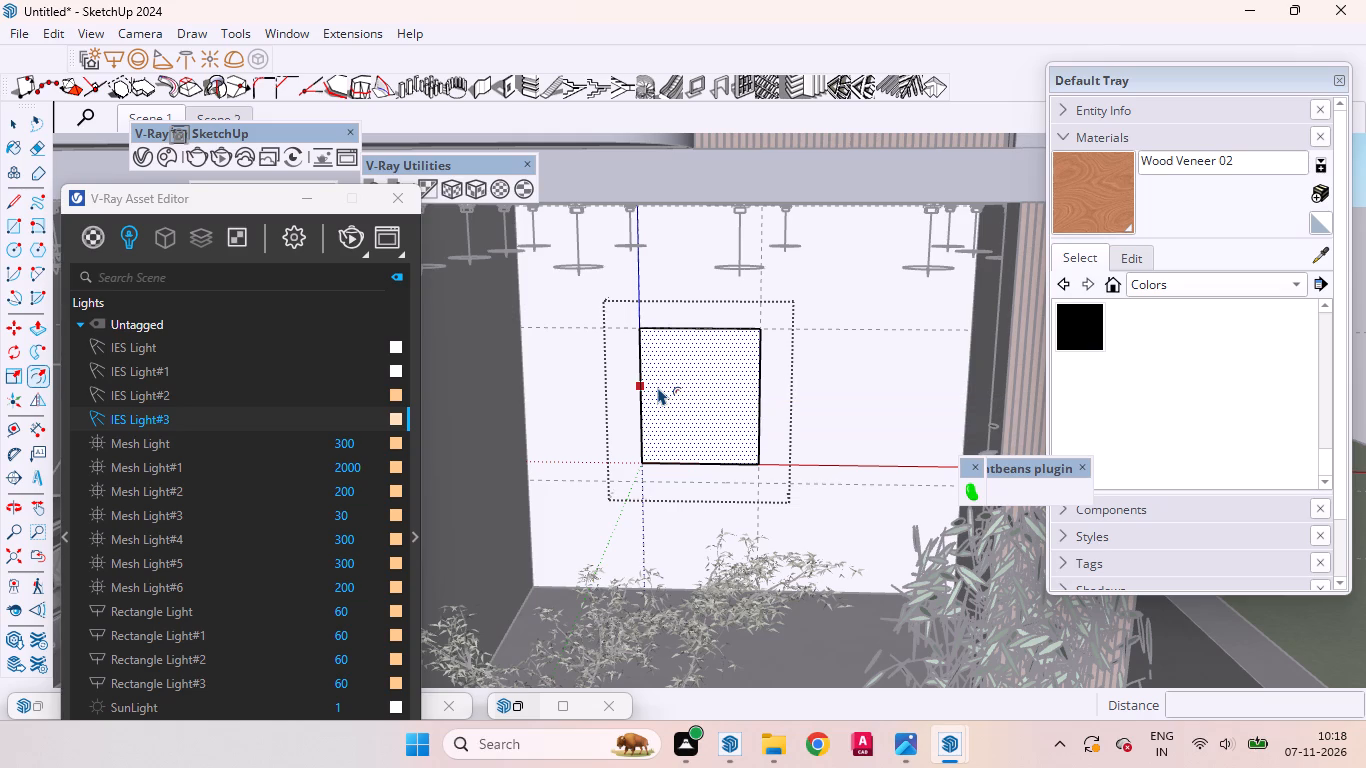
pyautogui.click(658, 387)
pyautogui.press('space')
pyautogui.click(680, 386)
# Recess the panel's inner face 10 mm inside the frame border and close the group.
pyautogui.scroll(4, 682, 386)
pyautogui.moveTo(674, 417); pyautogui.dragTo(828, 525, button='middle')
pyautogui.moveTo(811, 511); pyautogui.dragTo(674, 317, button='middle')
pyautogui.scroll(1, 674, 314)
pyautogui.scroll(-7, 658, 286)
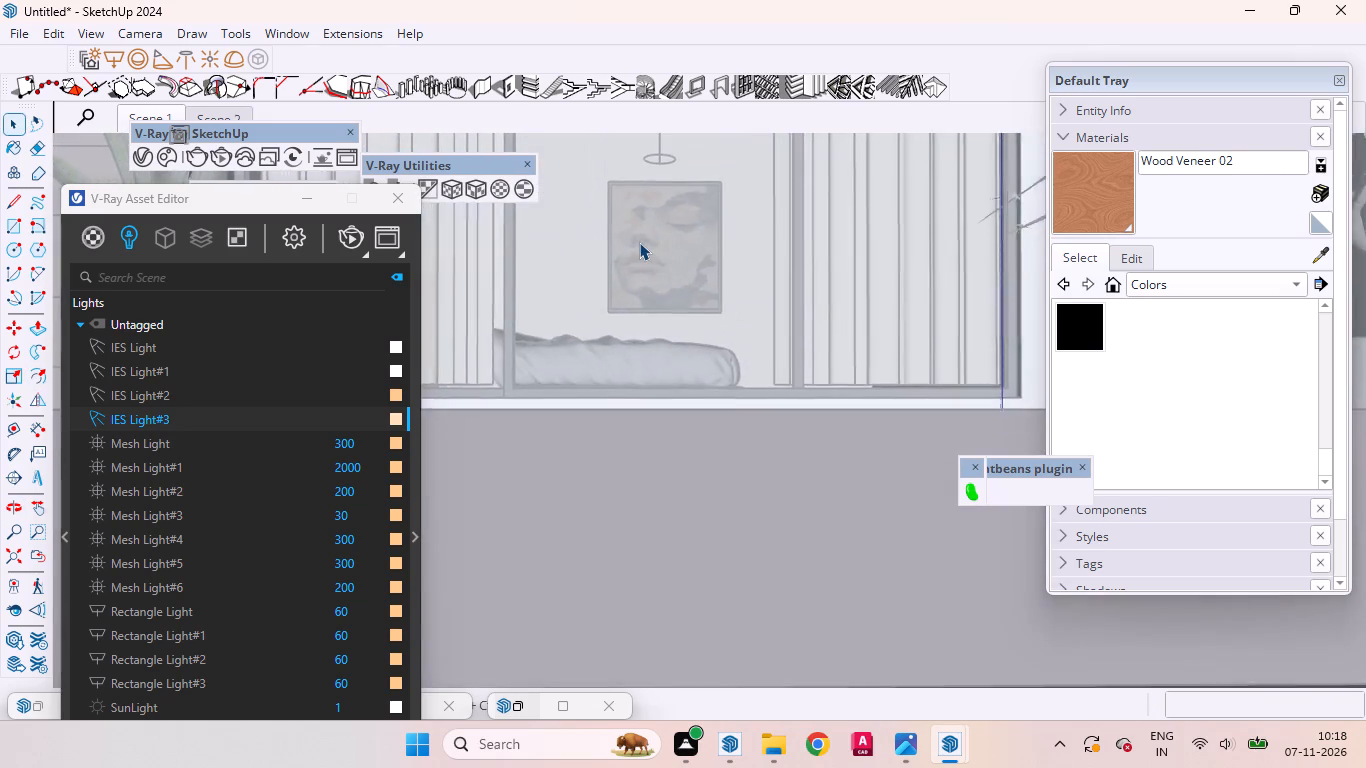
pyautogui.scroll(-20, 639, 242)
pyautogui.scroll(-5, 639, 242)
pyautogui.scroll(1, 662, 254)
pyautogui.scroll(-15, 662, 254)
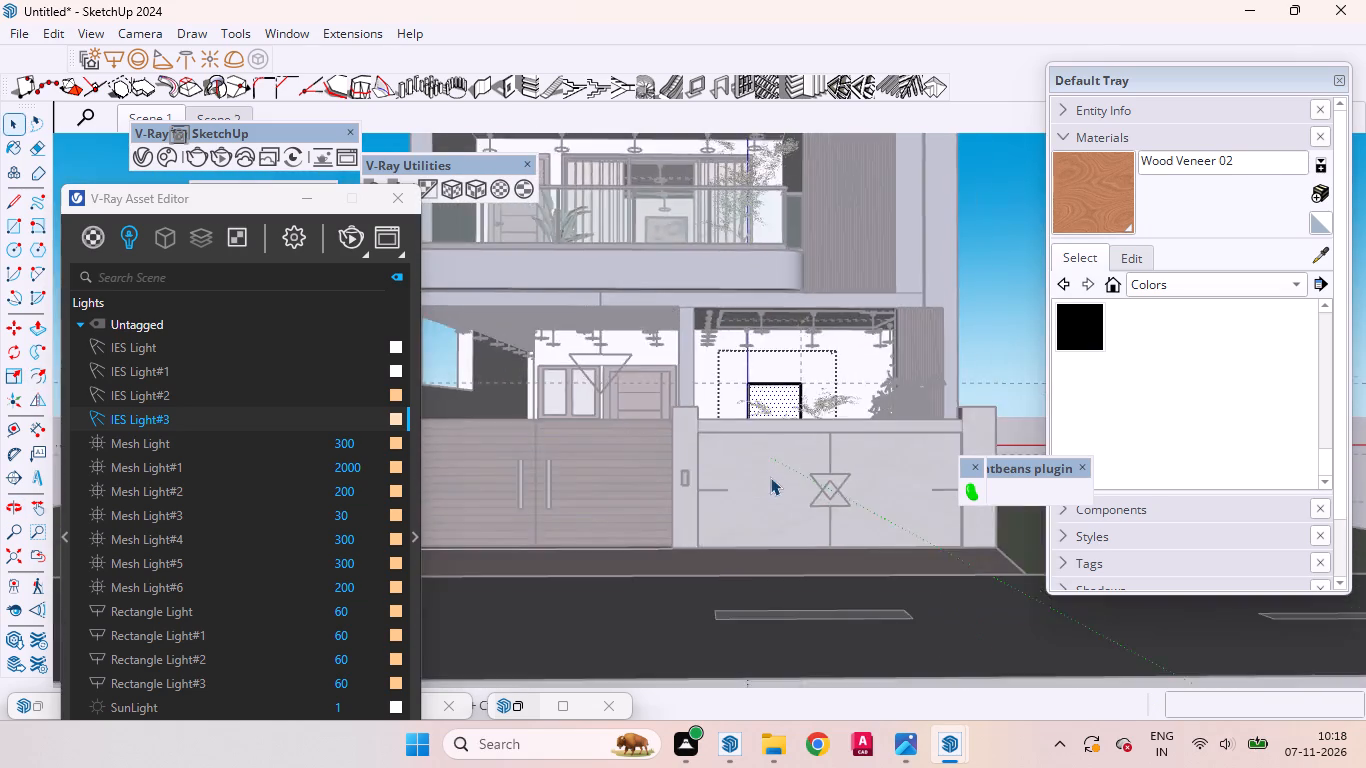
pyautogui.scroll(13, 770, 477)
pyautogui.moveTo(776, 352); pyautogui.dragTo(870, 416, button='middle')
pyautogui.scroll(9, 858, 410)
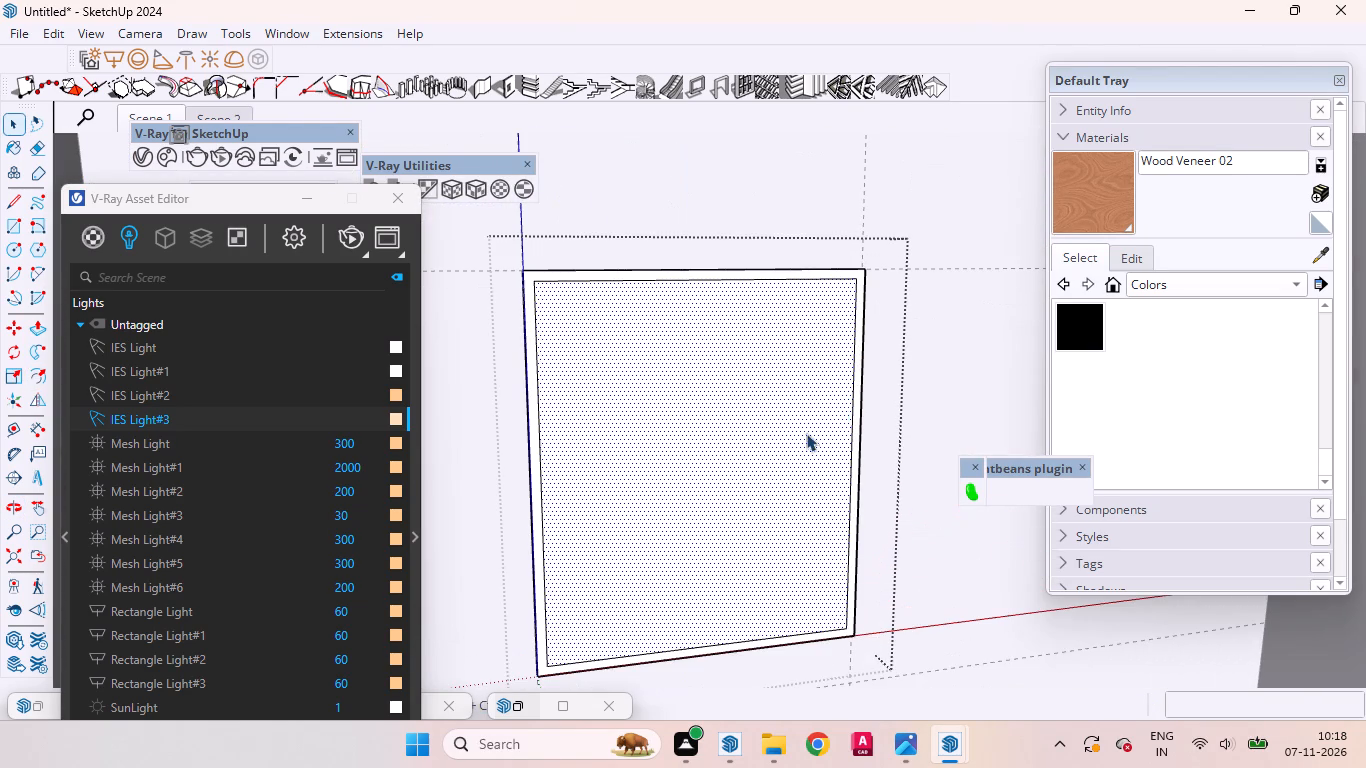
pyautogui.press('p')
pyautogui.click(773, 442)
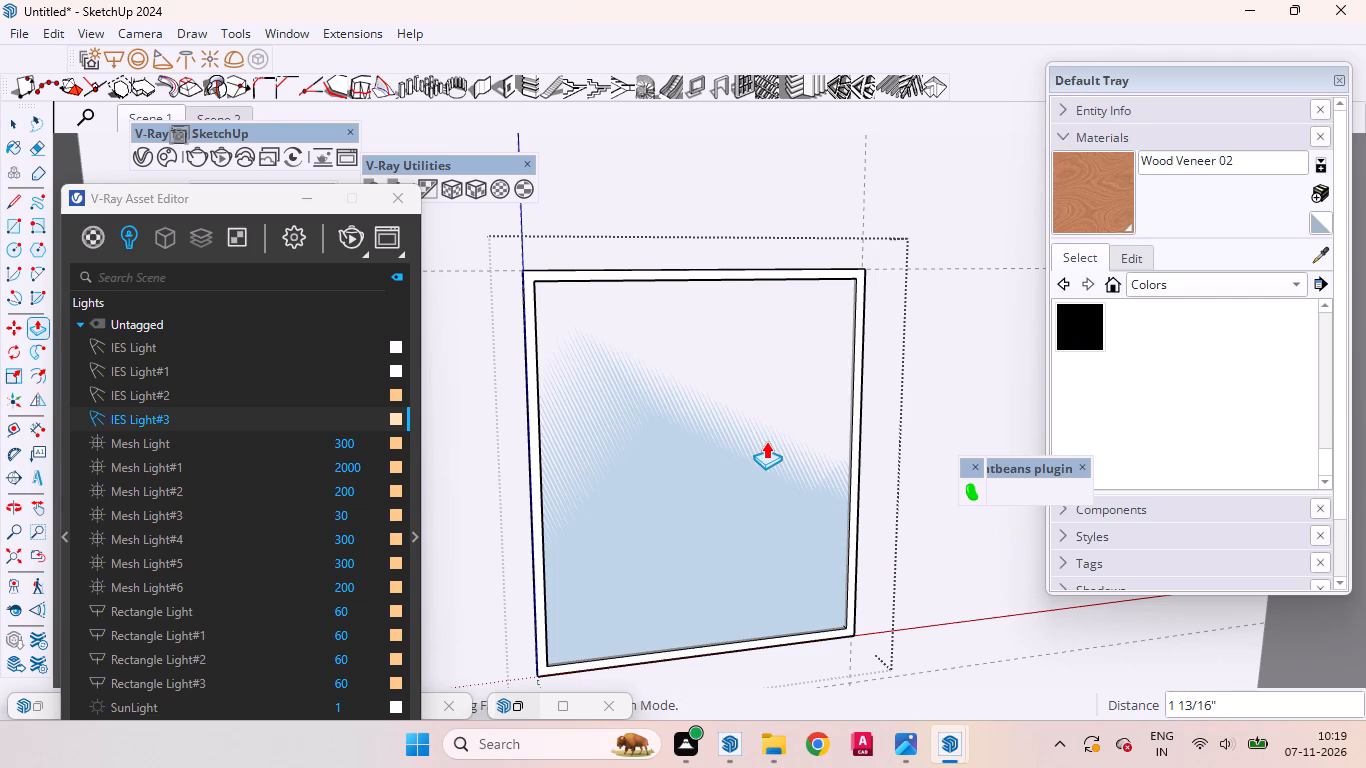
pyautogui.write('10')
pyautogui.write('mm')
pyautogui.press('Return')
pyautogui.press('space')
pyautogui.scroll(5, 835, 343)
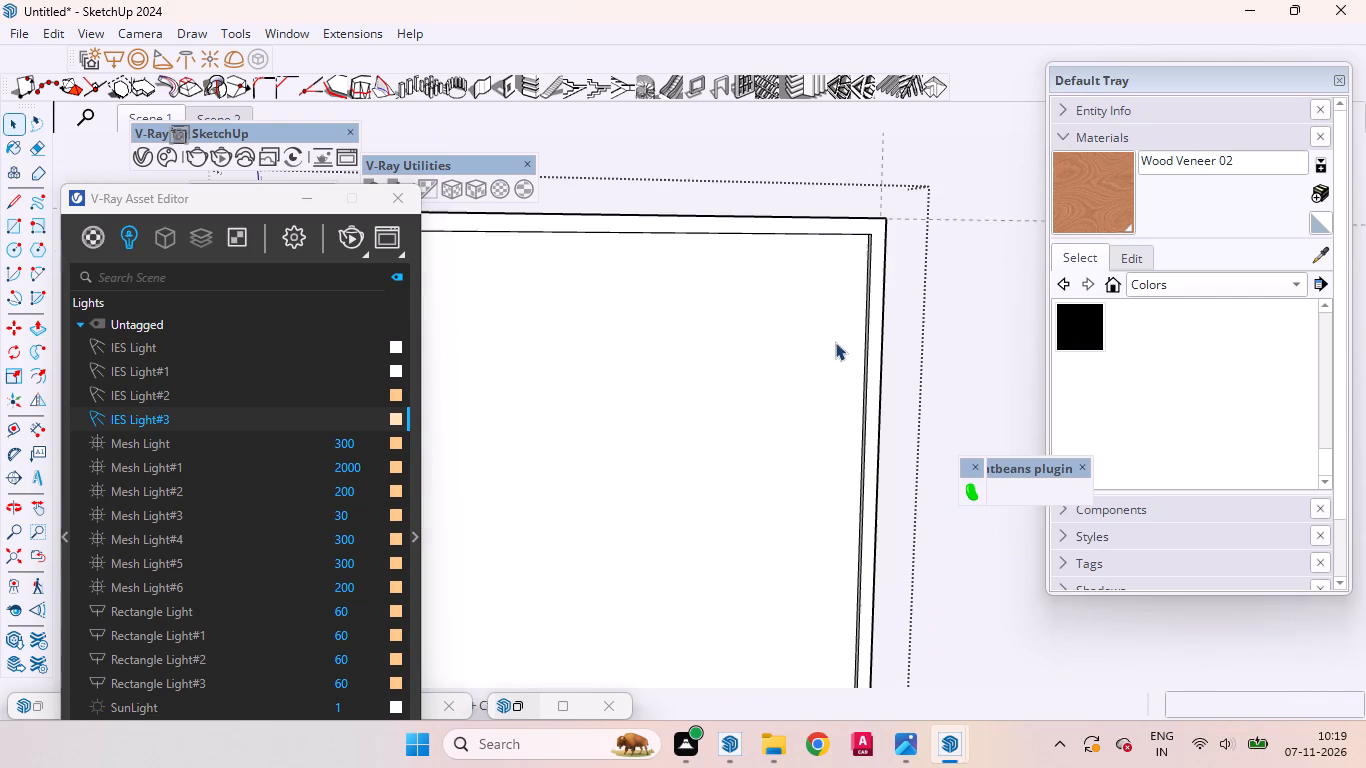
pyautogui.scroll(-20, 815, 343)
pyautogui.scroll(-10, 815, 343)
pyautogui.moveTo(712, 442); pyautogui.dragTo(557, 463, button='middle')
pyautogui.scroll(1, 565, 453)
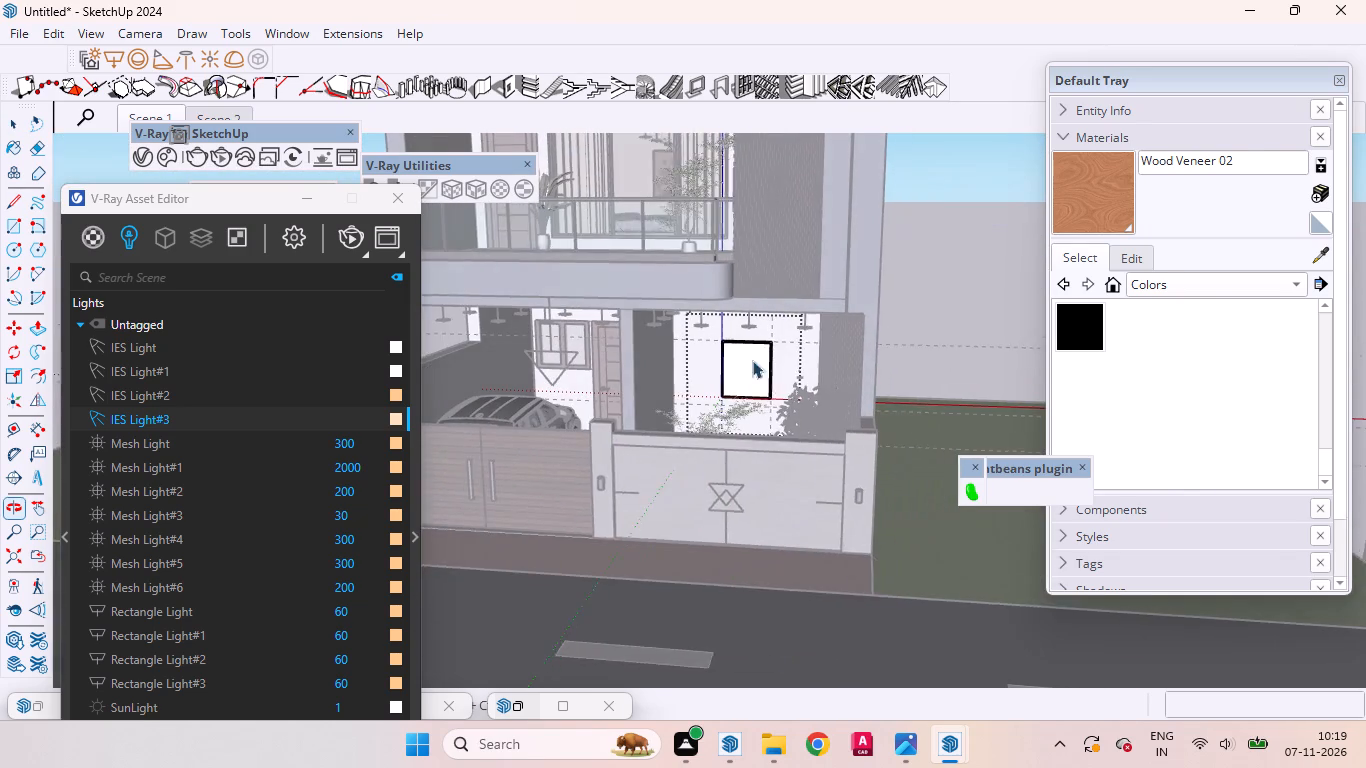
pyautogui.click(951, 291)
pyautogui.click(959, 289)
# Paint the whole framed panel on the rear wall with the black Color M09 material.
pyautogui.scroll(6, 779, 357)
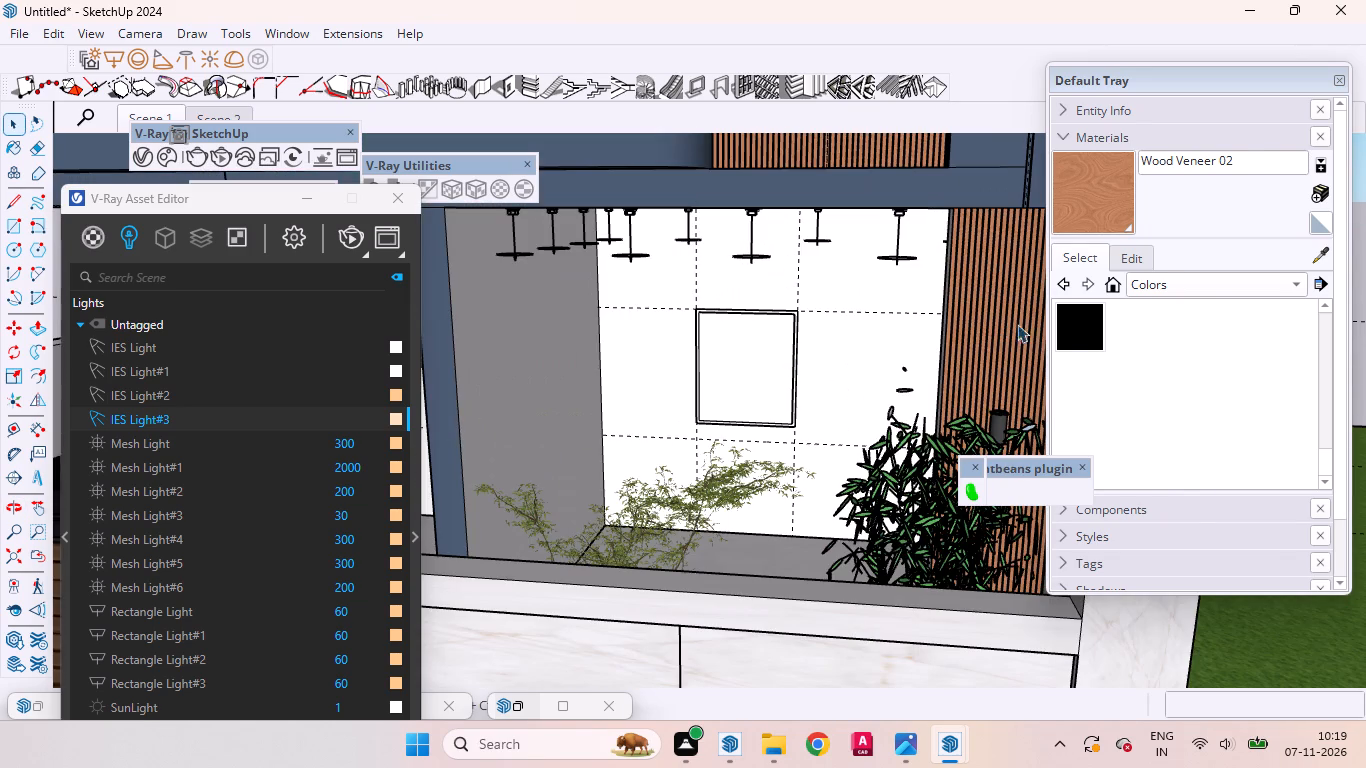
pyautogui.click(1068, 328)
pyautogui.scroll(9, 767, 356)
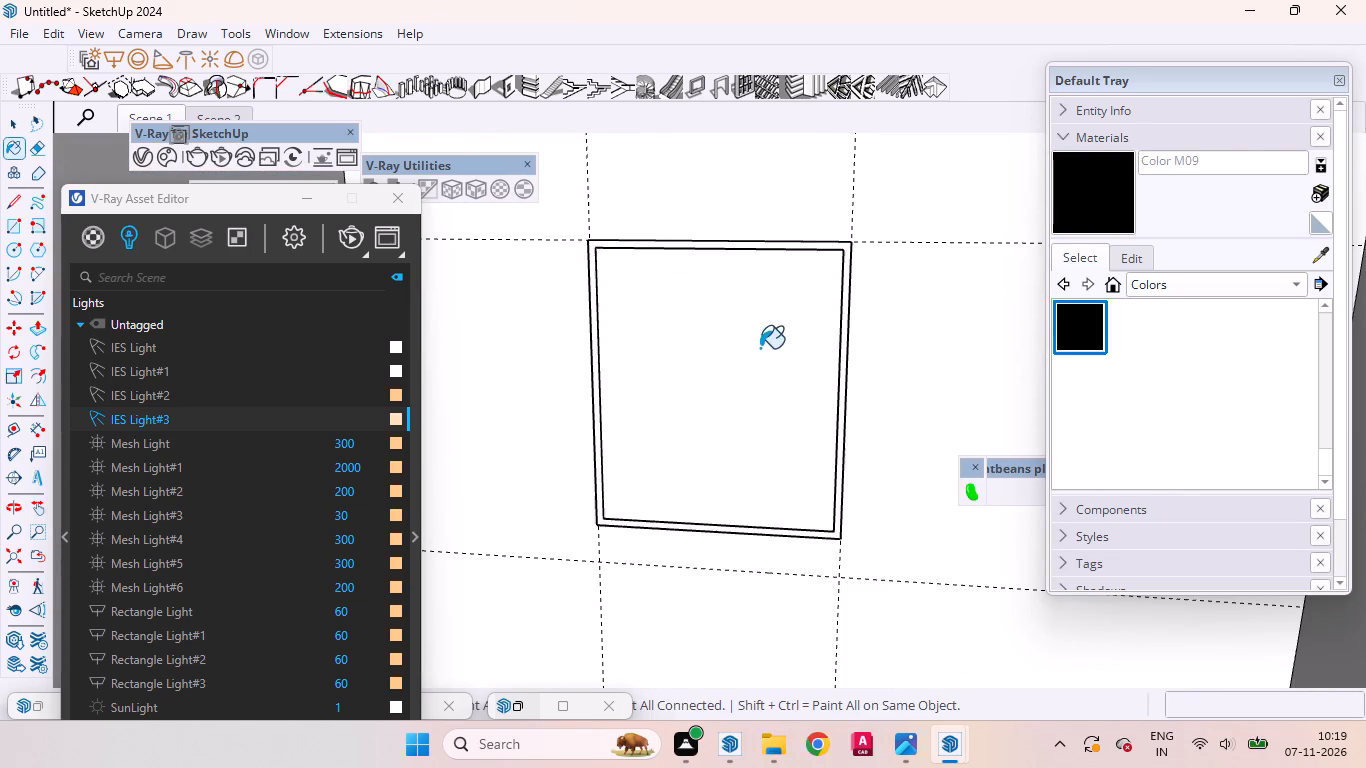
pyautogui.click(760, 348)
# Select the recessed face inside the framed panel's group and load the abstract ship artwork 5b6995aa84b03f0428f89d735297b681 from Downloads as a new material's texture.
pyautogui.press('space')
pyautogui.doubleClick(774, 381)
pyautogui.click(748, 398)
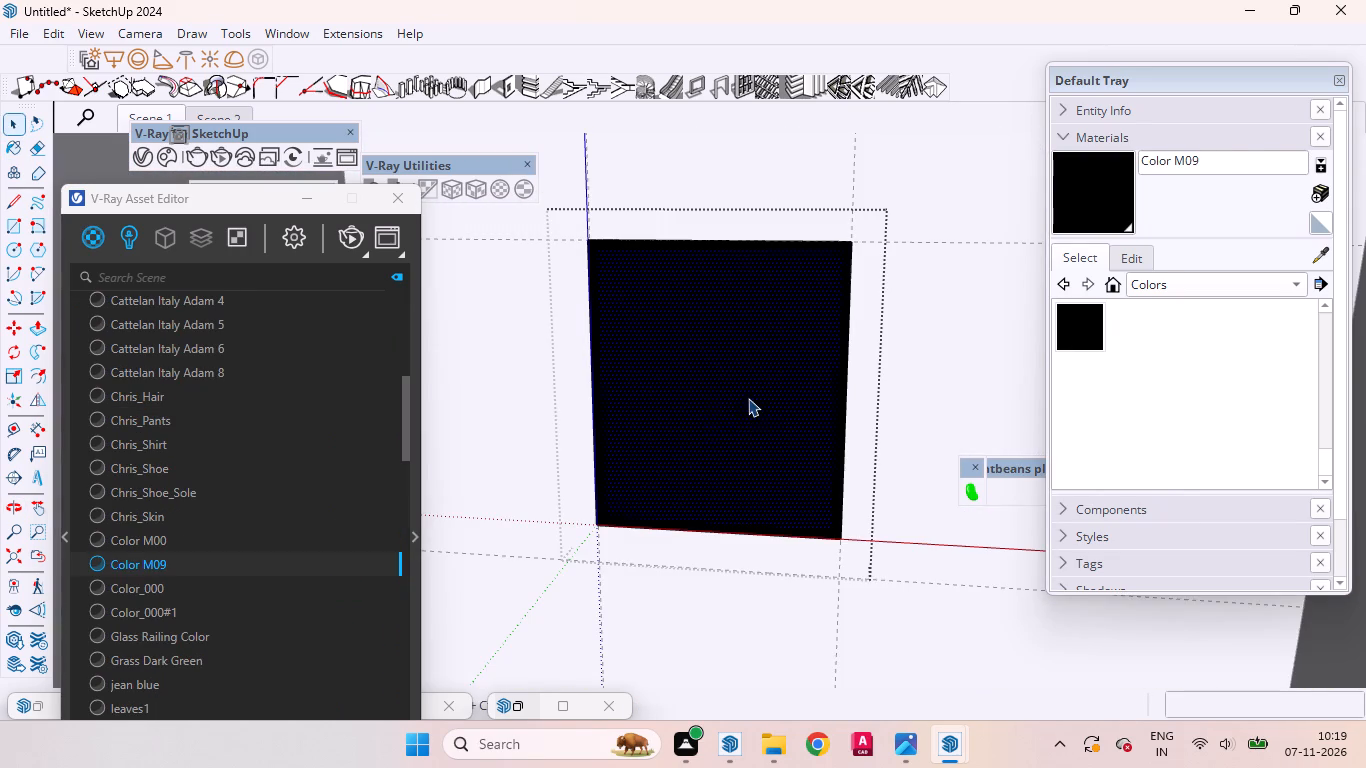
pyautogui.scroll(-20, 769, 374)
pyautogui.scroll(-10, 769, 374)
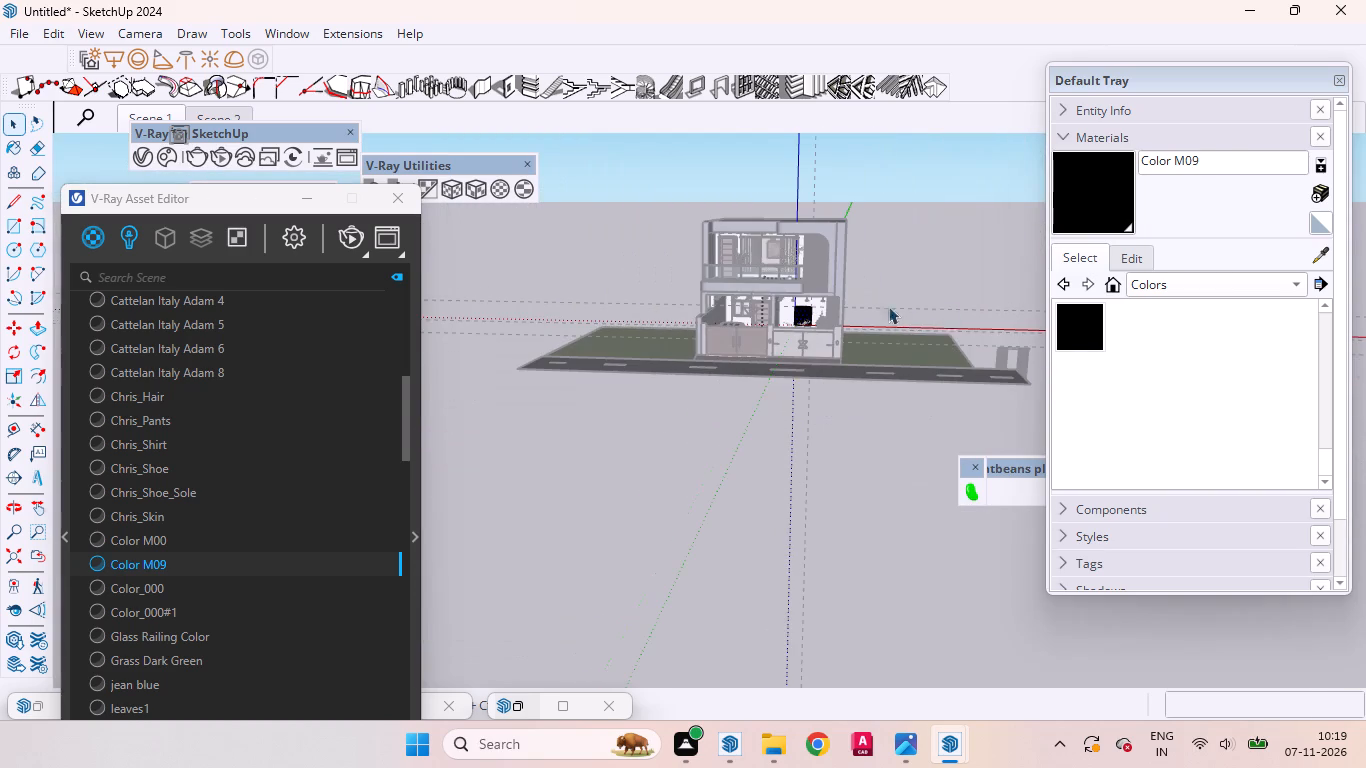
pyautogui.click(1316, 197)
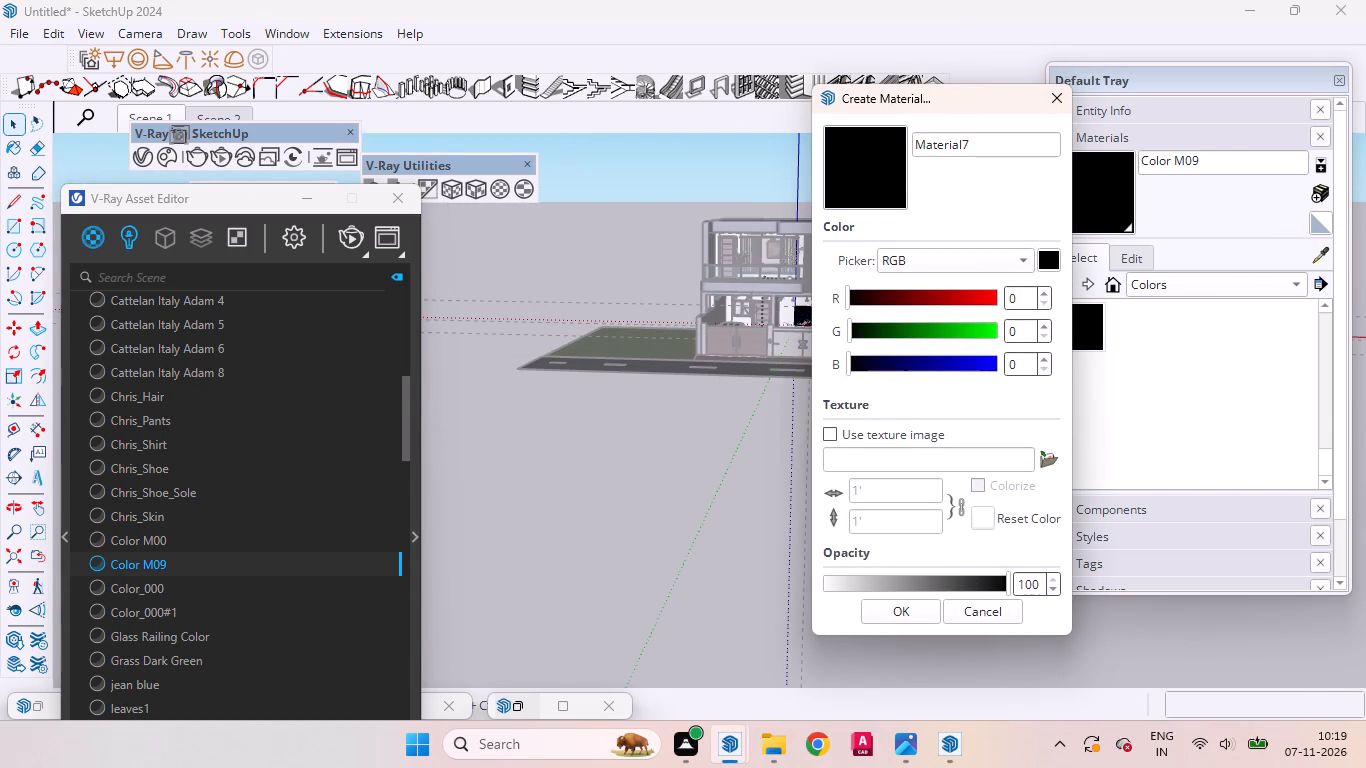
pyautogui.click(1040, 456)
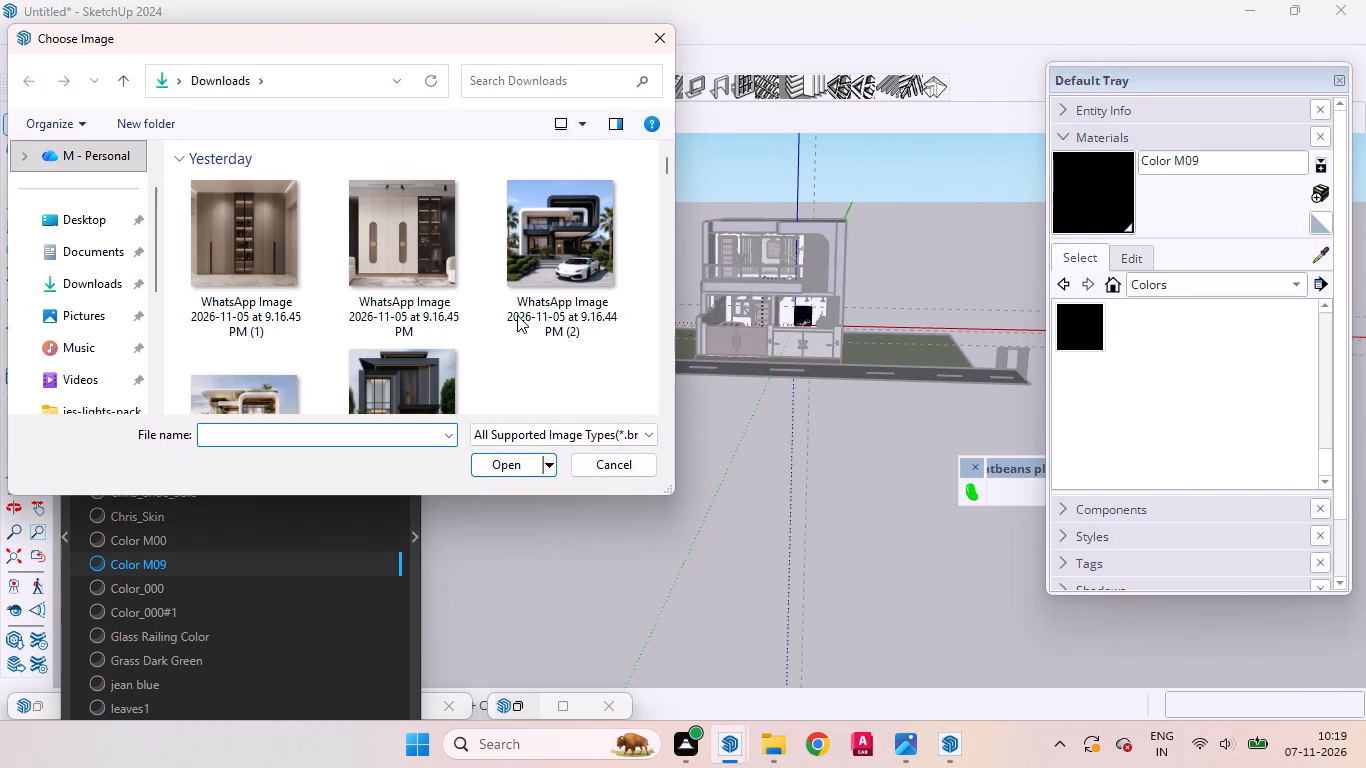
pyautogui.click(73, 270)
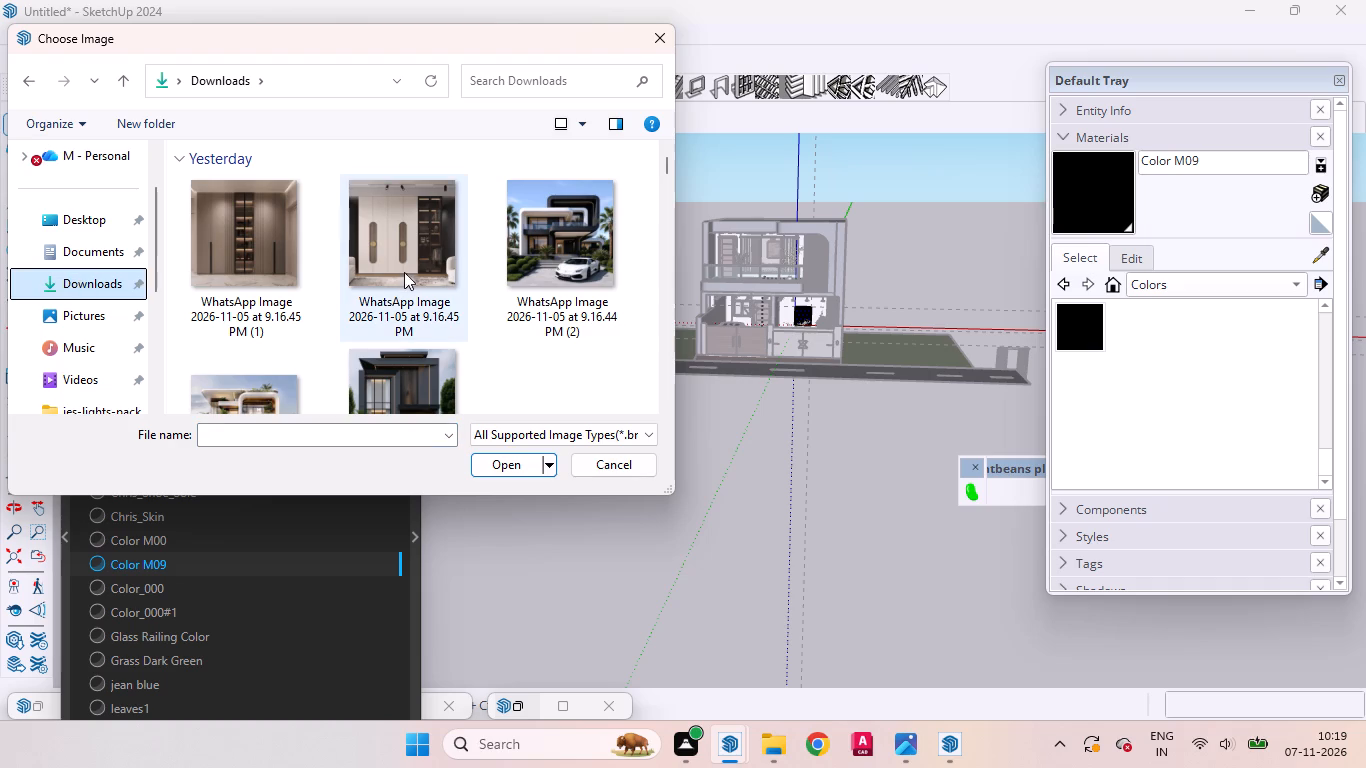
pyautogui.scroll(-5, 480, 304)
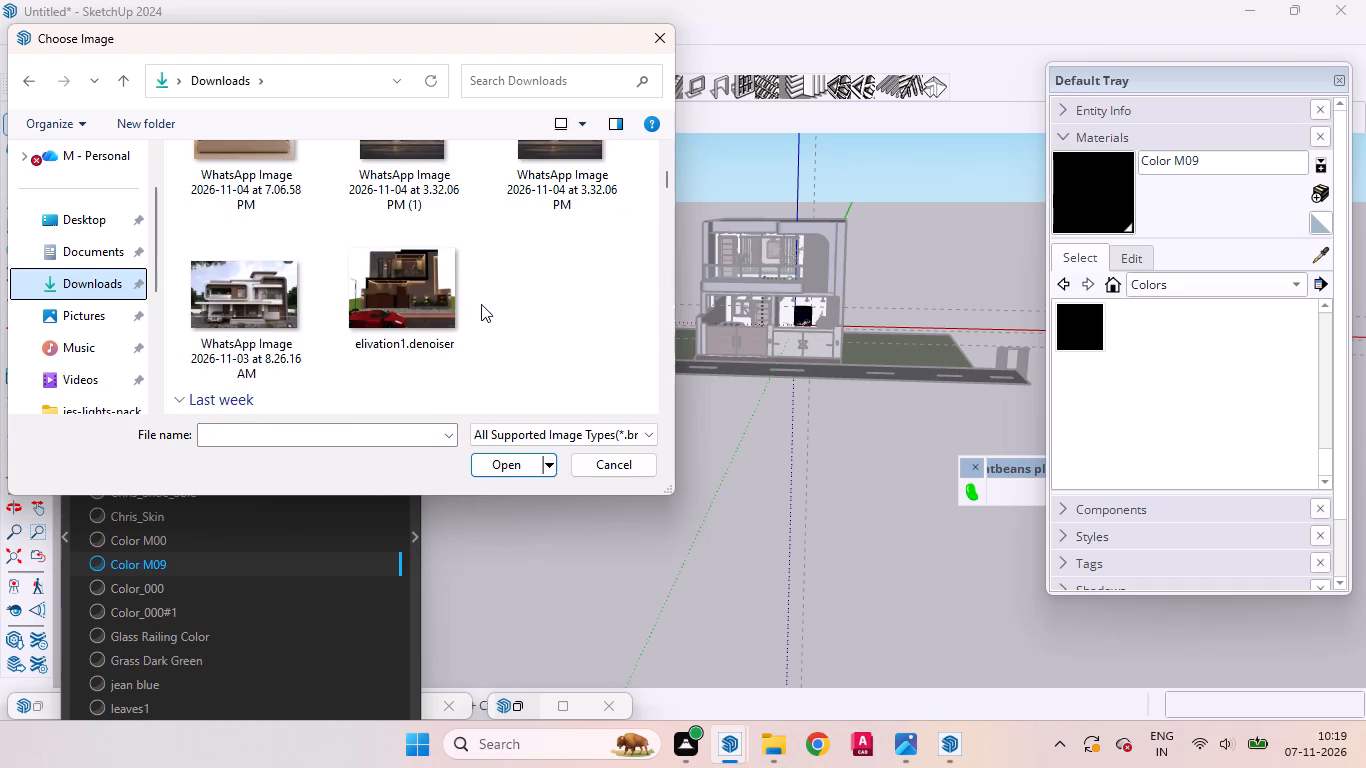
pyautogui.scroll(-1, 481, 304)
pyautogui.scroll(1, 481, 304)
pyautogui.scroll(-7, 481, 304)
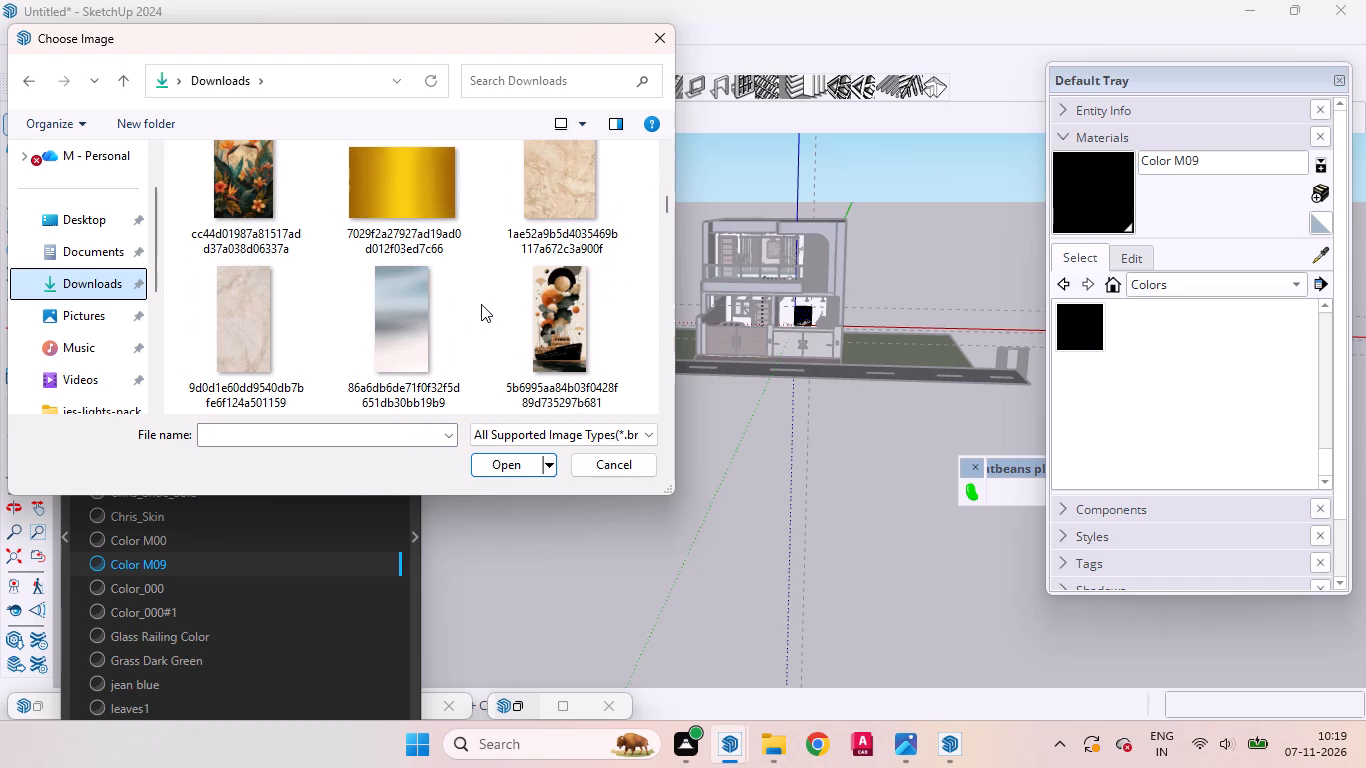
pyautogui.scroll(2, 481, 314)
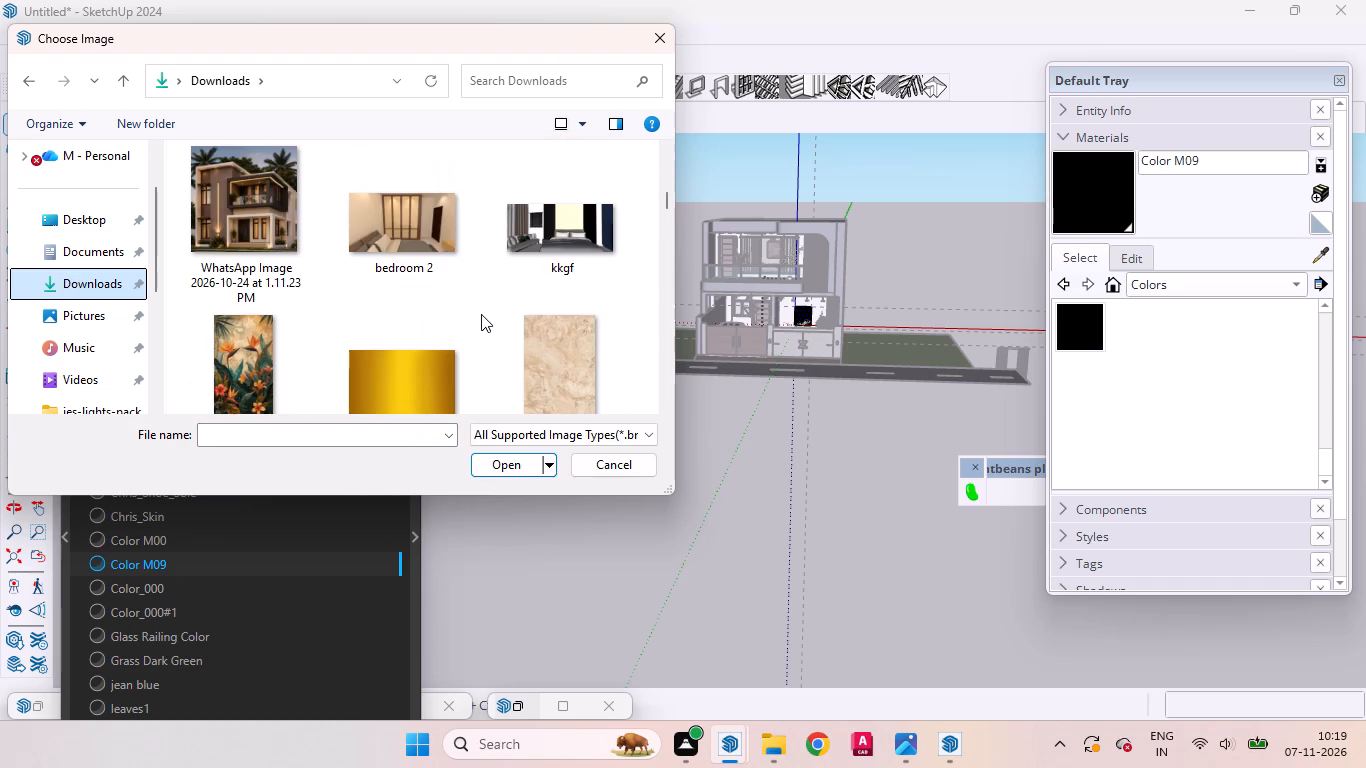
pyautogui.scroll(-3, 481, 314)
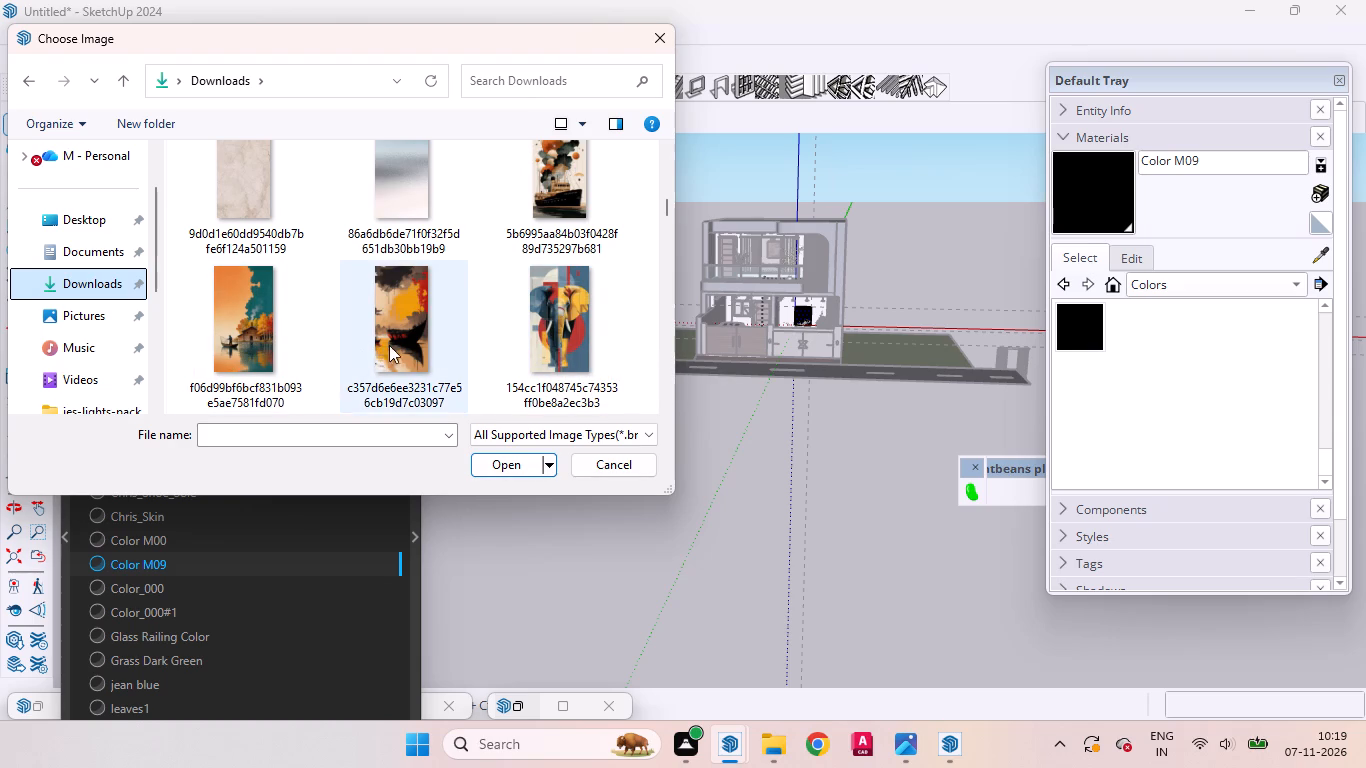
pyautogui.scroll(1, 397, 348)
pyautogui.click(563, 211)
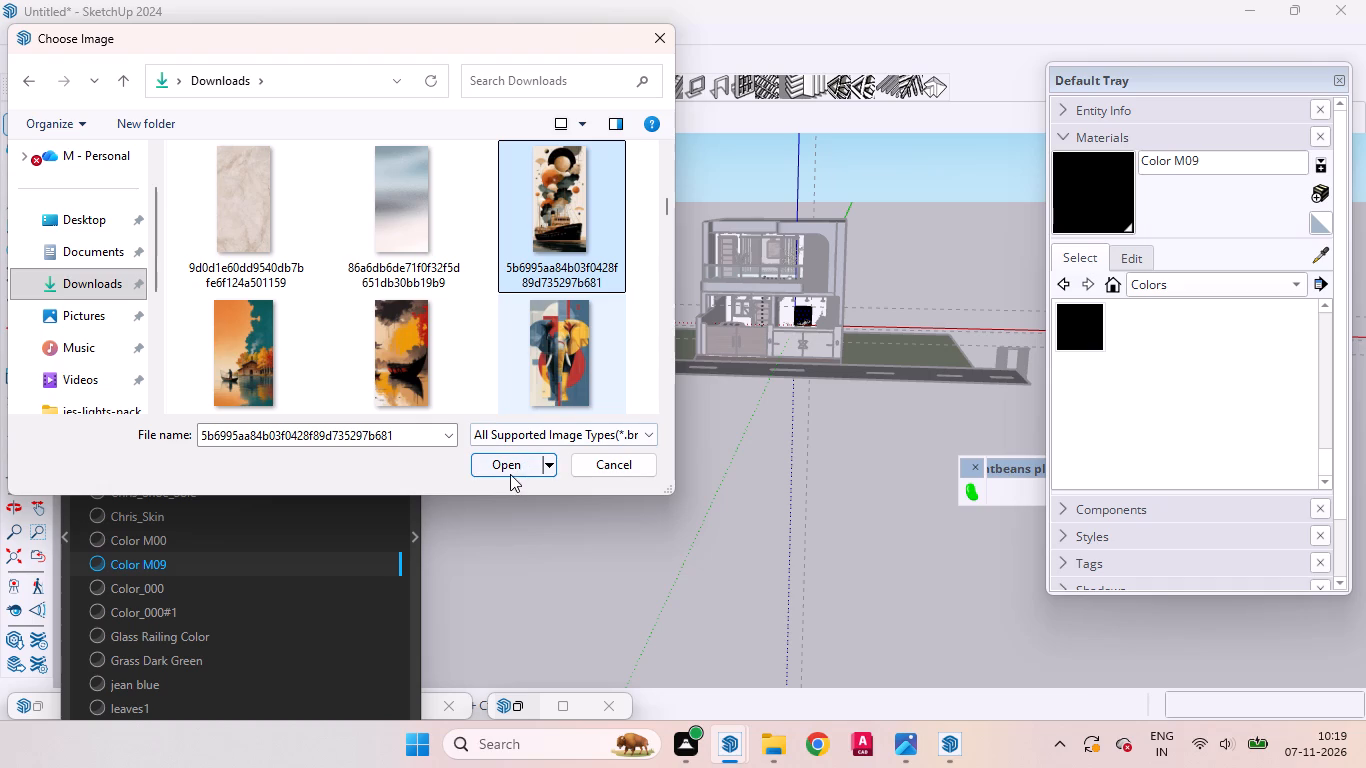
pyautogui.click(506, 468)
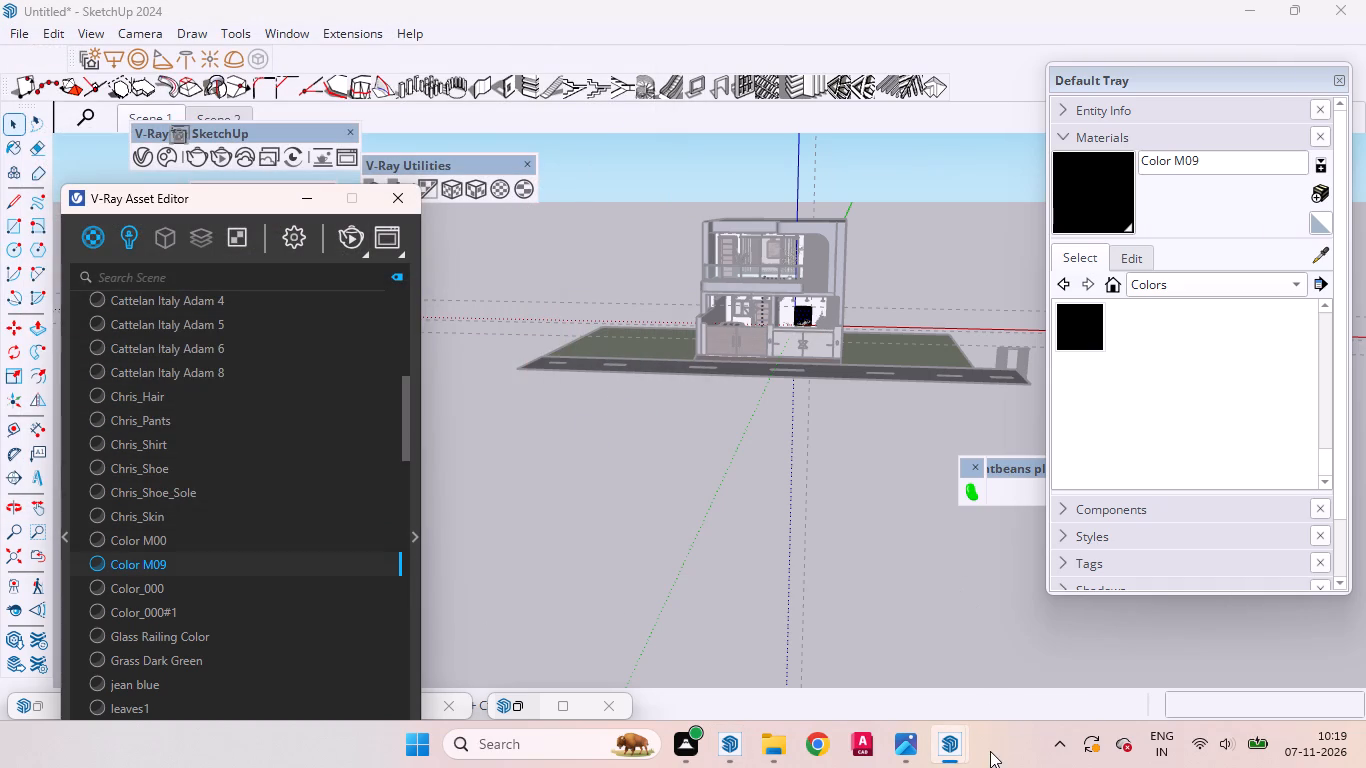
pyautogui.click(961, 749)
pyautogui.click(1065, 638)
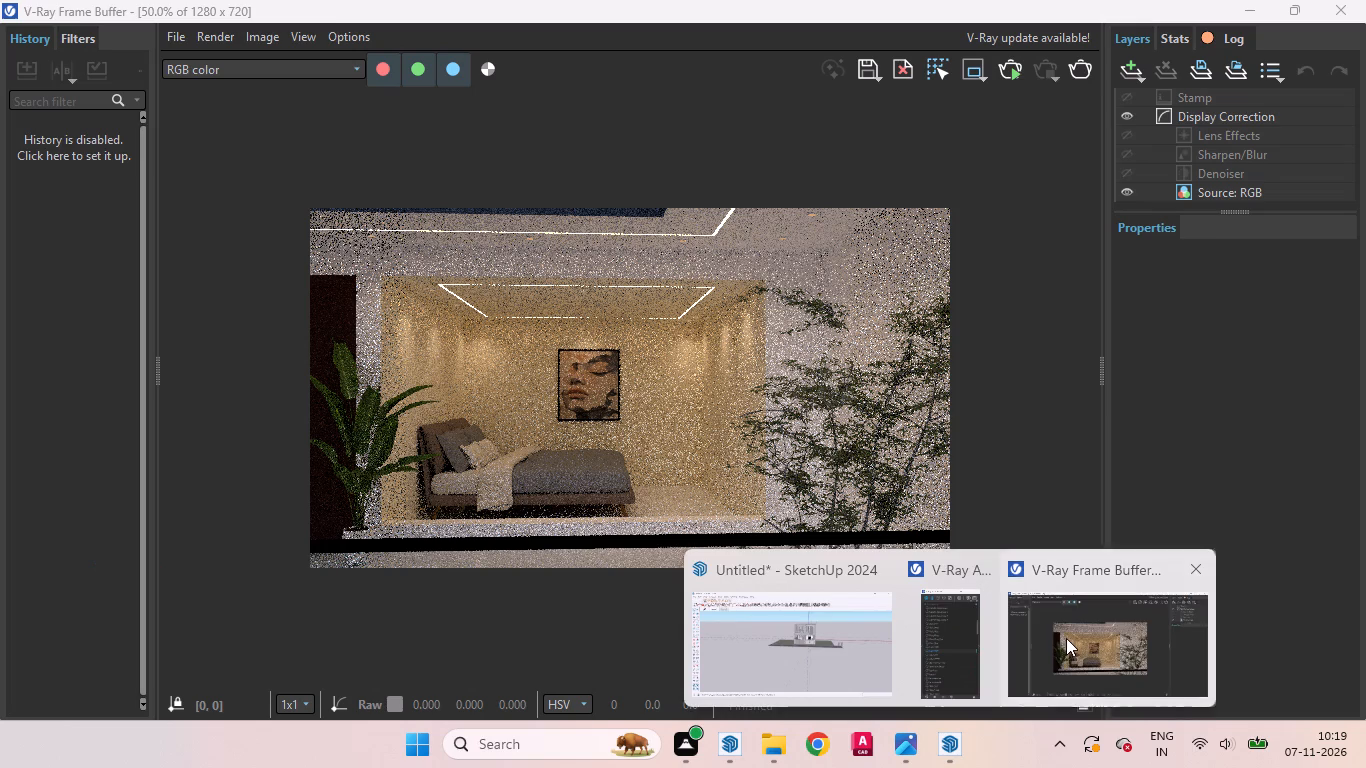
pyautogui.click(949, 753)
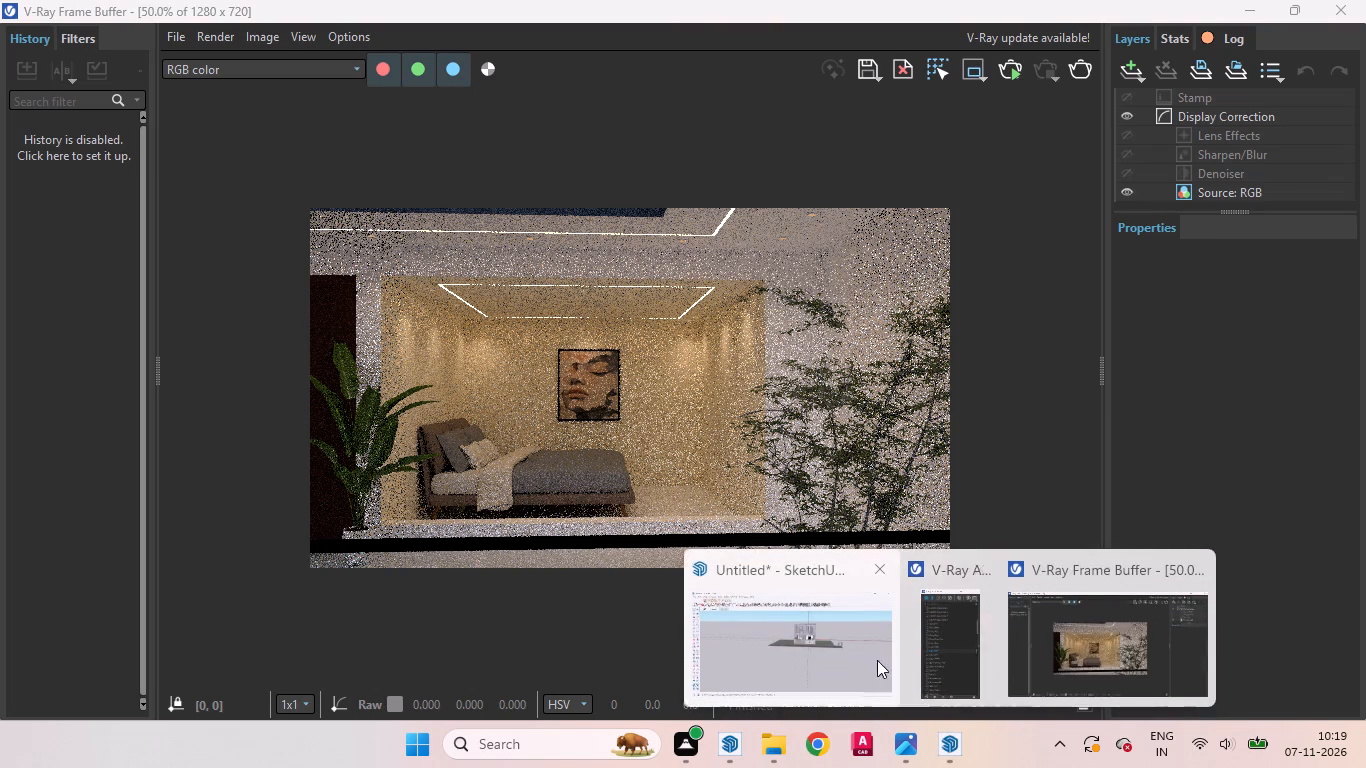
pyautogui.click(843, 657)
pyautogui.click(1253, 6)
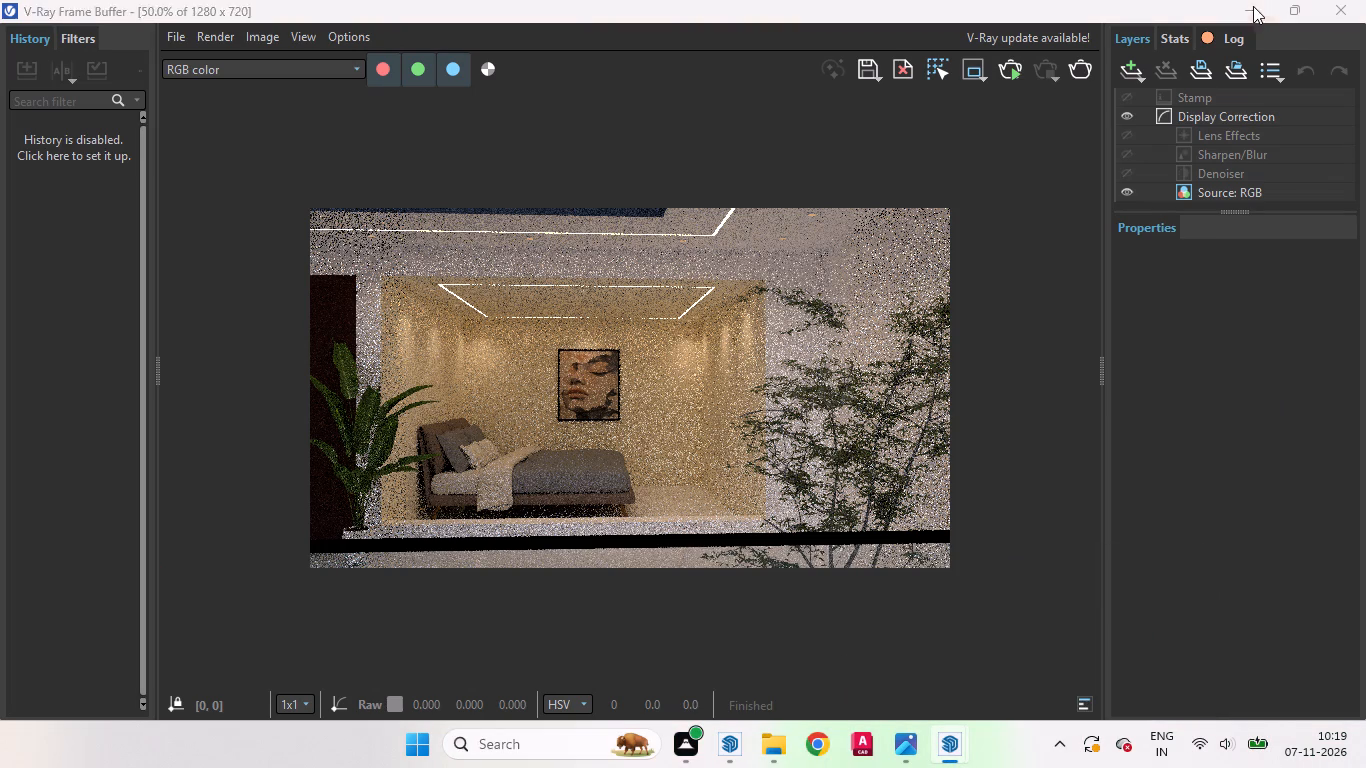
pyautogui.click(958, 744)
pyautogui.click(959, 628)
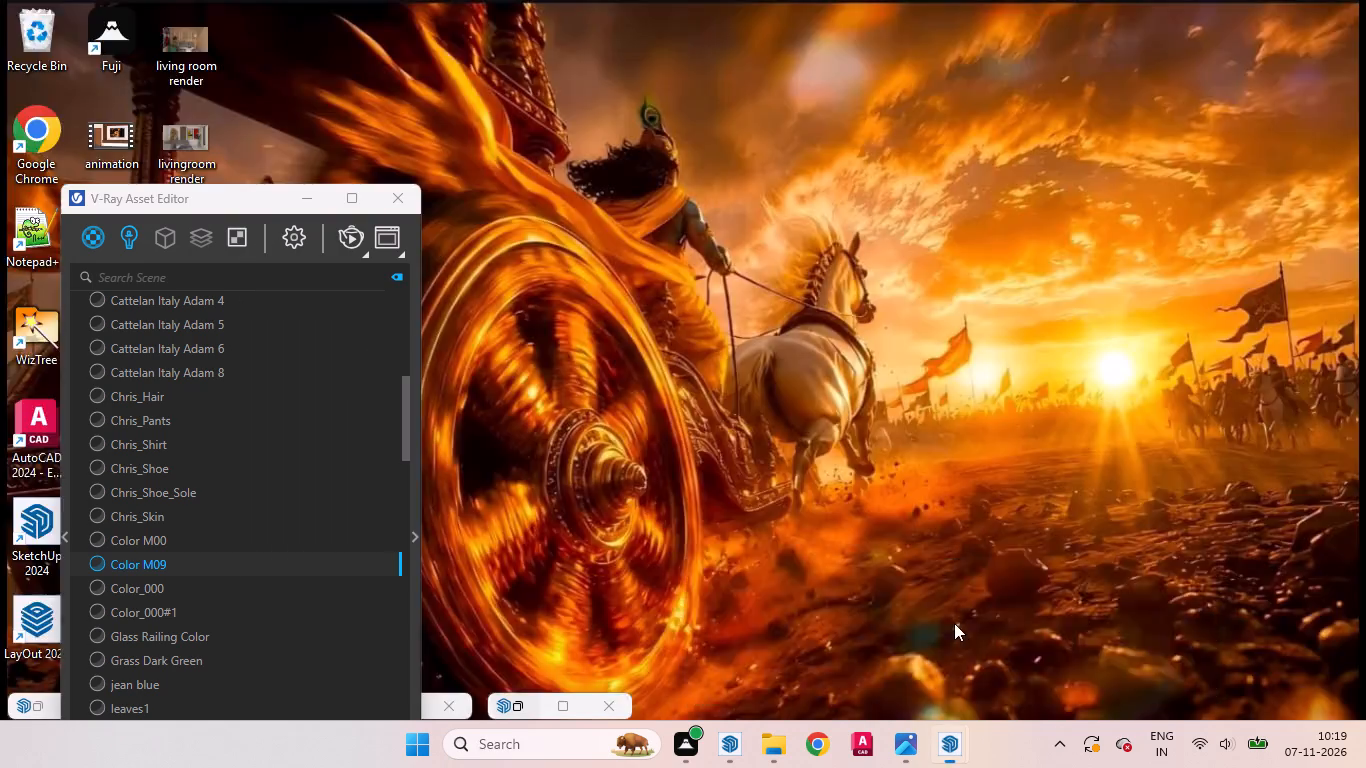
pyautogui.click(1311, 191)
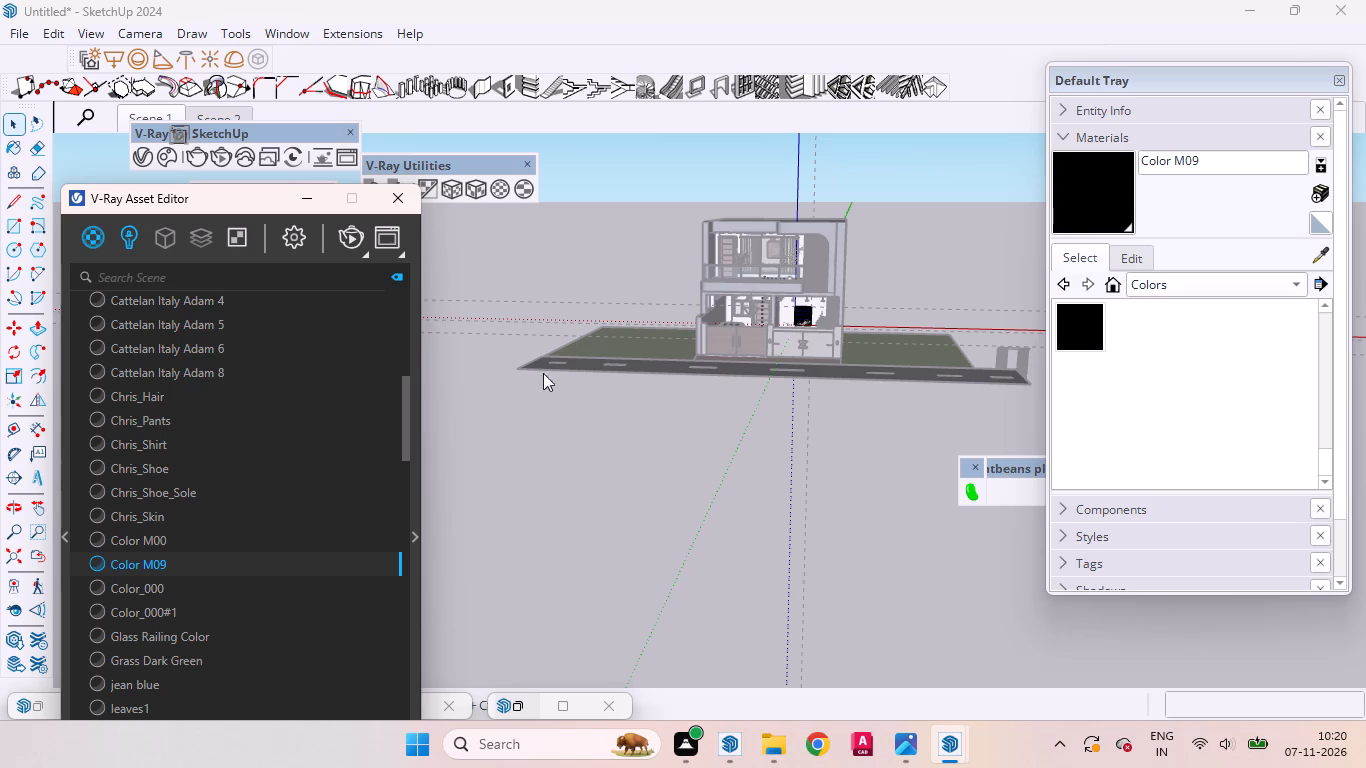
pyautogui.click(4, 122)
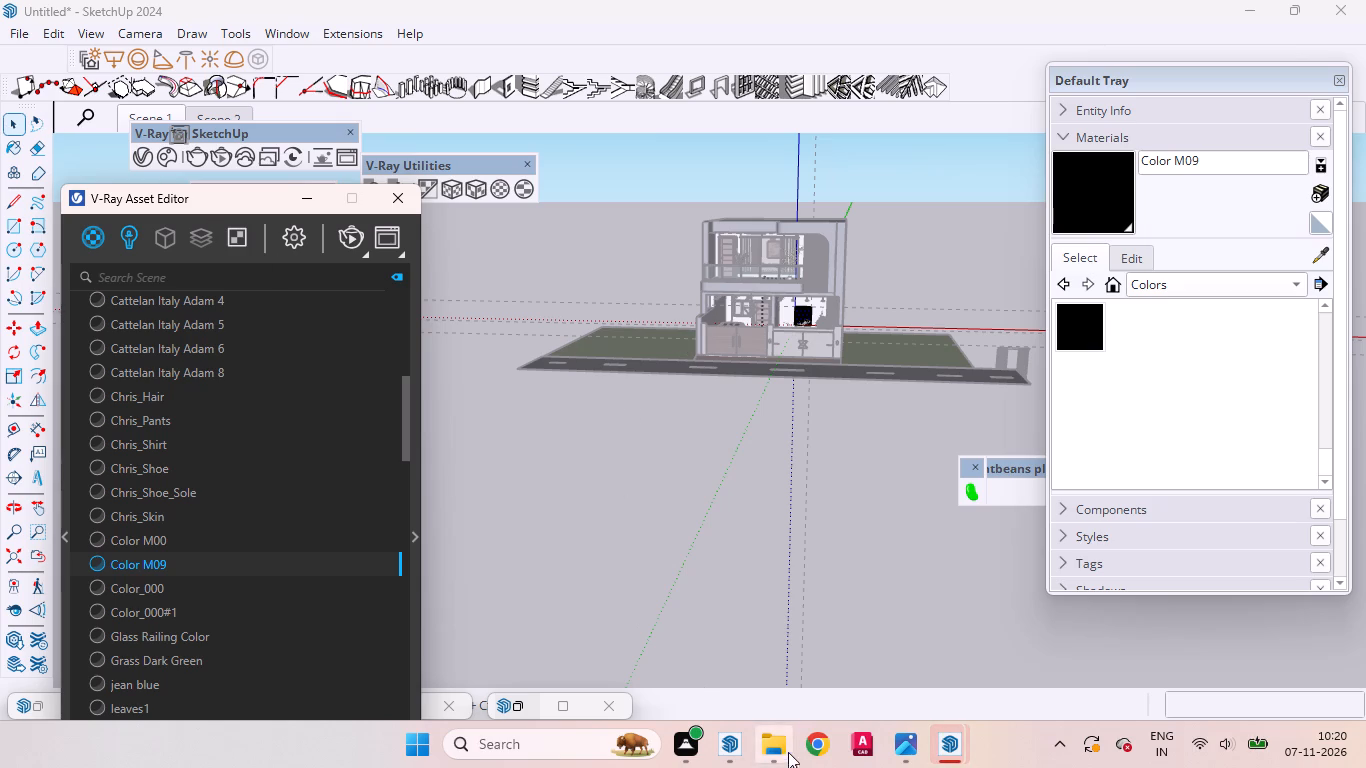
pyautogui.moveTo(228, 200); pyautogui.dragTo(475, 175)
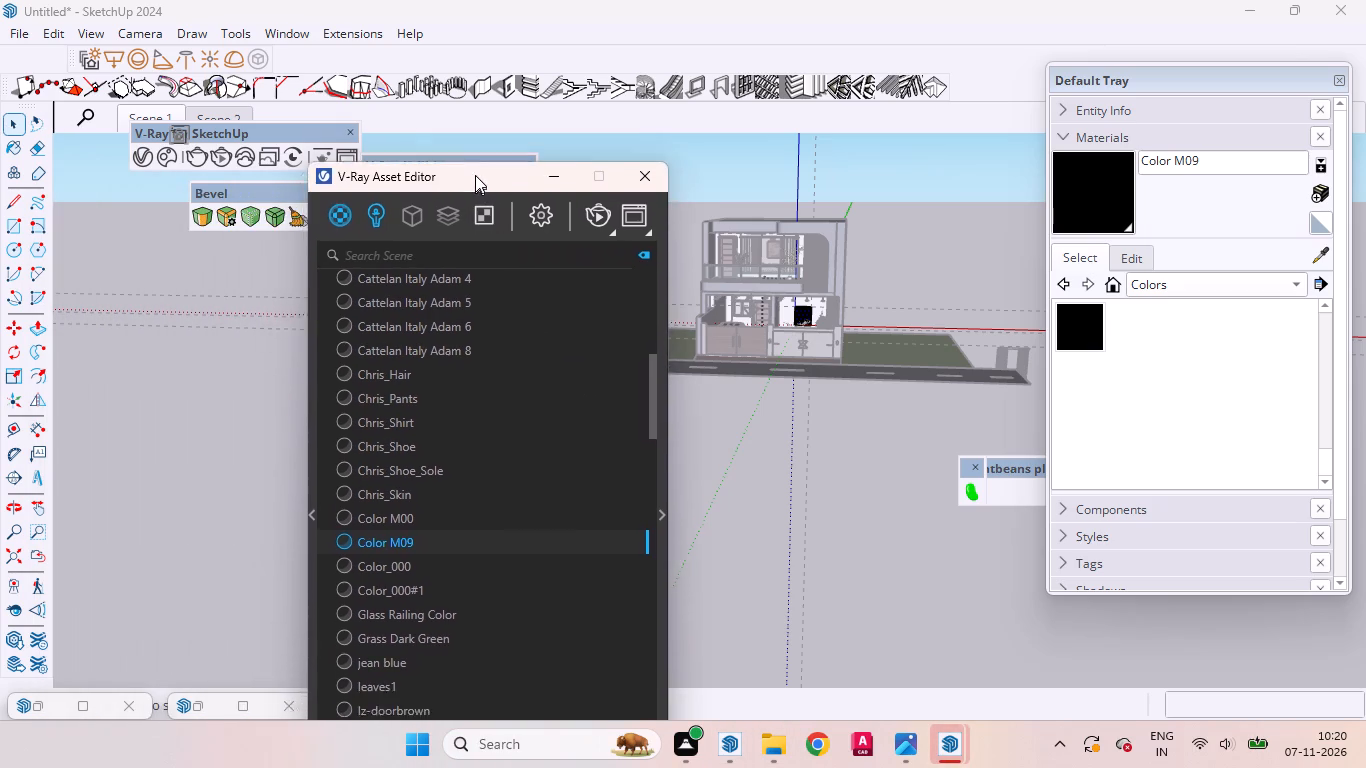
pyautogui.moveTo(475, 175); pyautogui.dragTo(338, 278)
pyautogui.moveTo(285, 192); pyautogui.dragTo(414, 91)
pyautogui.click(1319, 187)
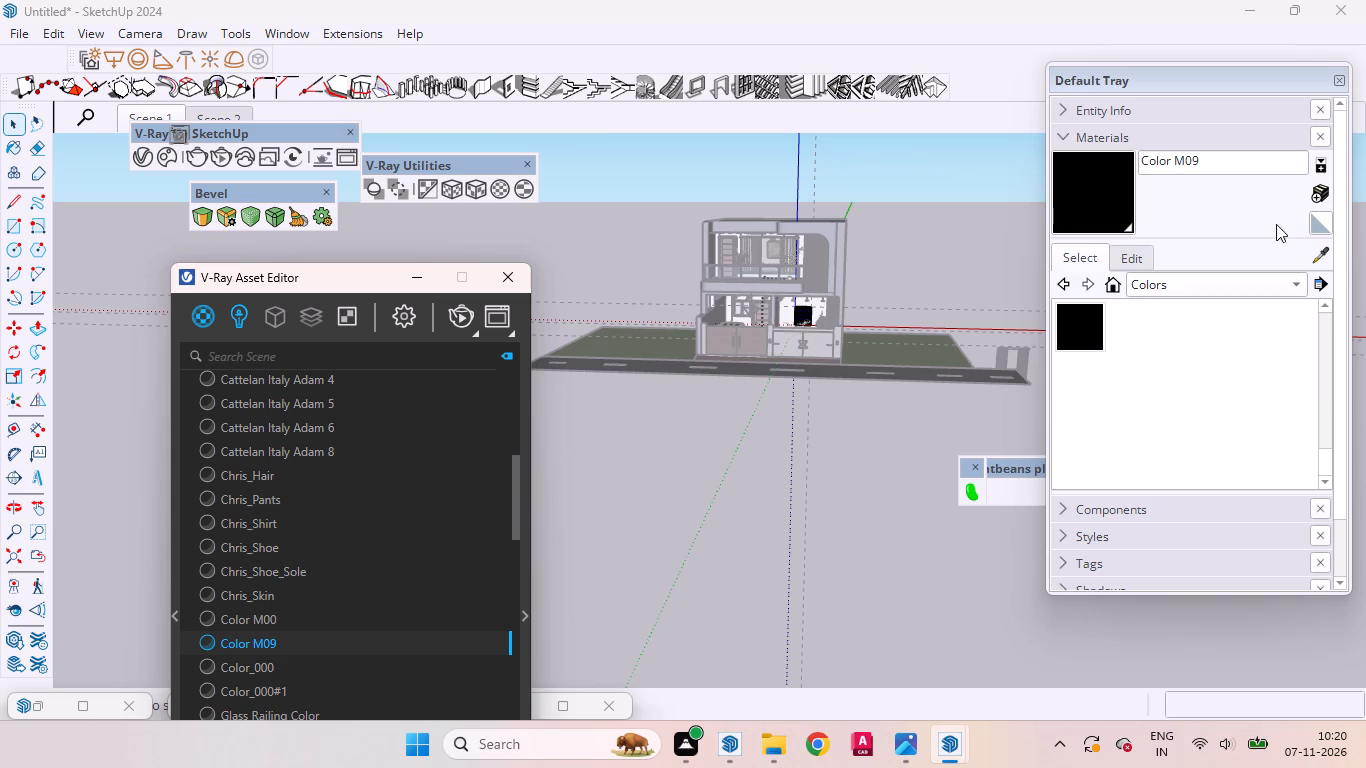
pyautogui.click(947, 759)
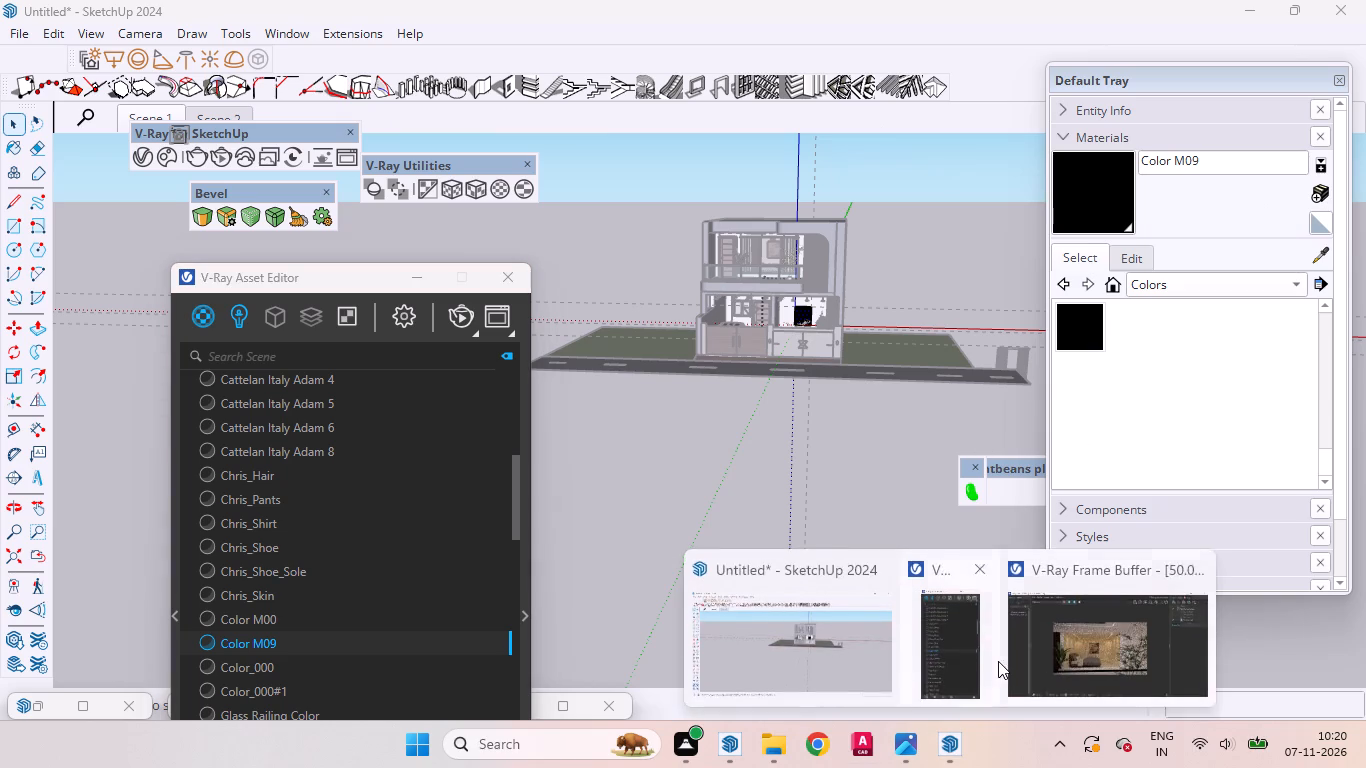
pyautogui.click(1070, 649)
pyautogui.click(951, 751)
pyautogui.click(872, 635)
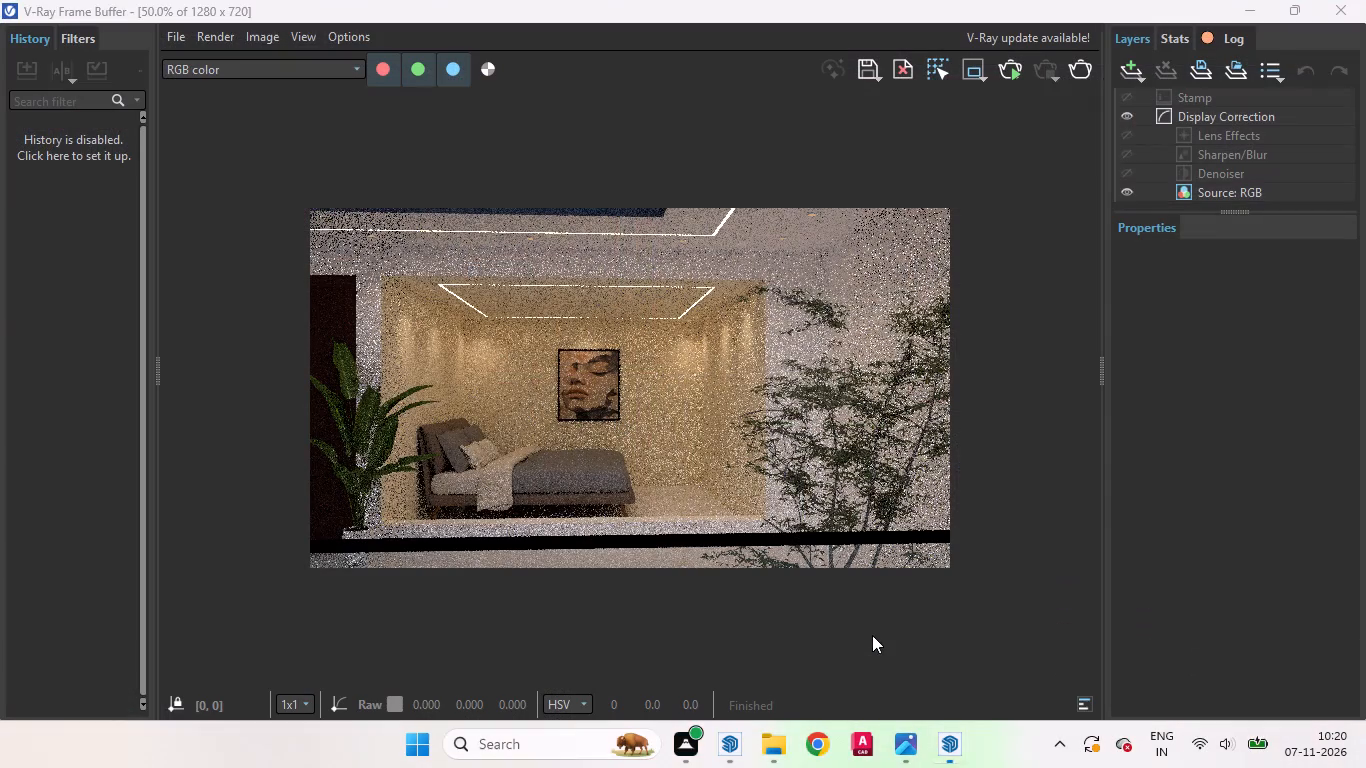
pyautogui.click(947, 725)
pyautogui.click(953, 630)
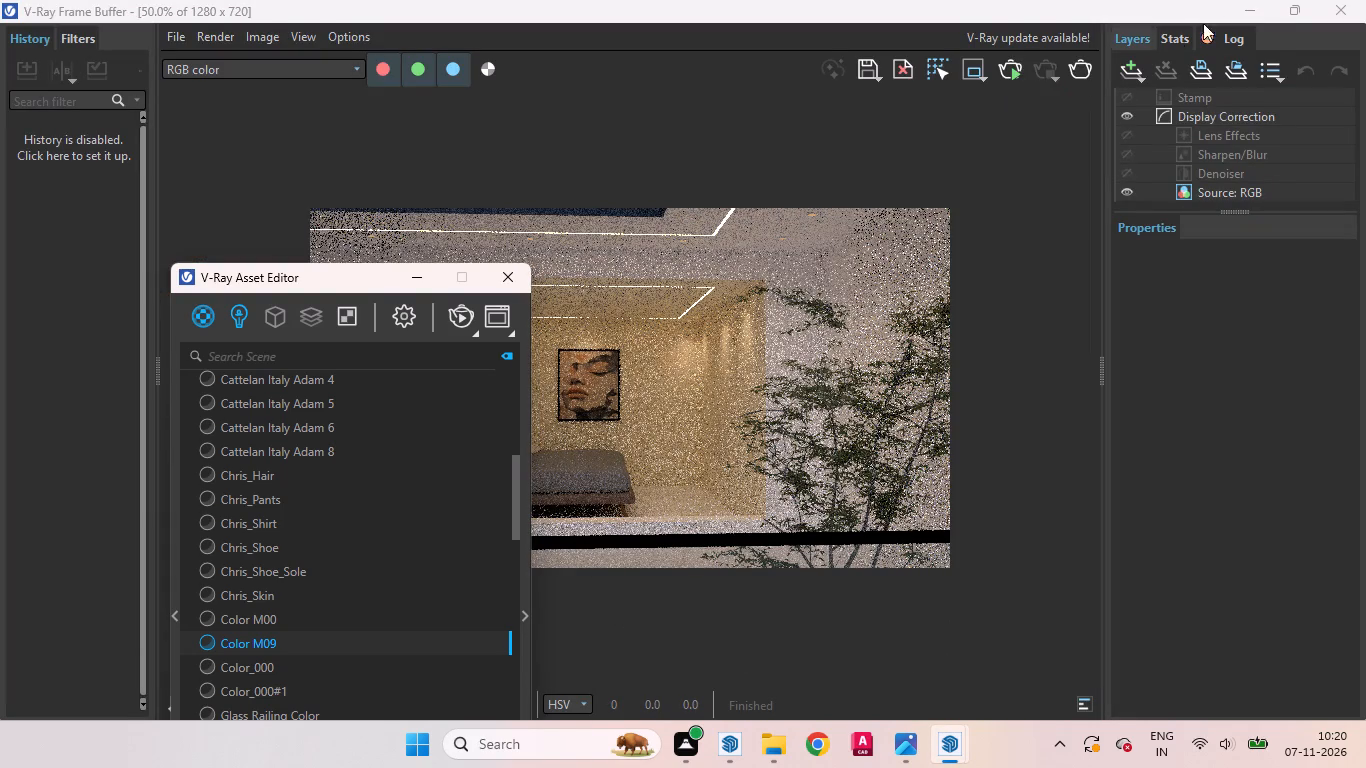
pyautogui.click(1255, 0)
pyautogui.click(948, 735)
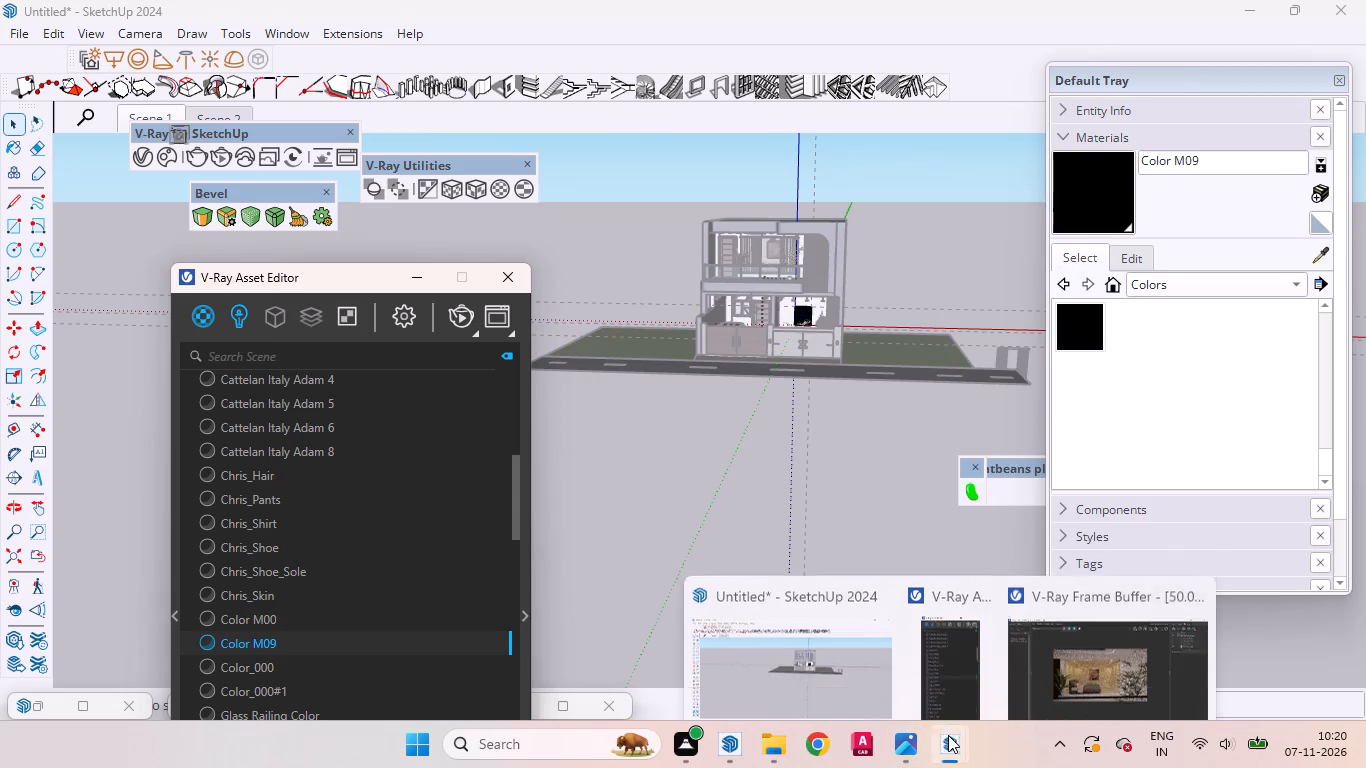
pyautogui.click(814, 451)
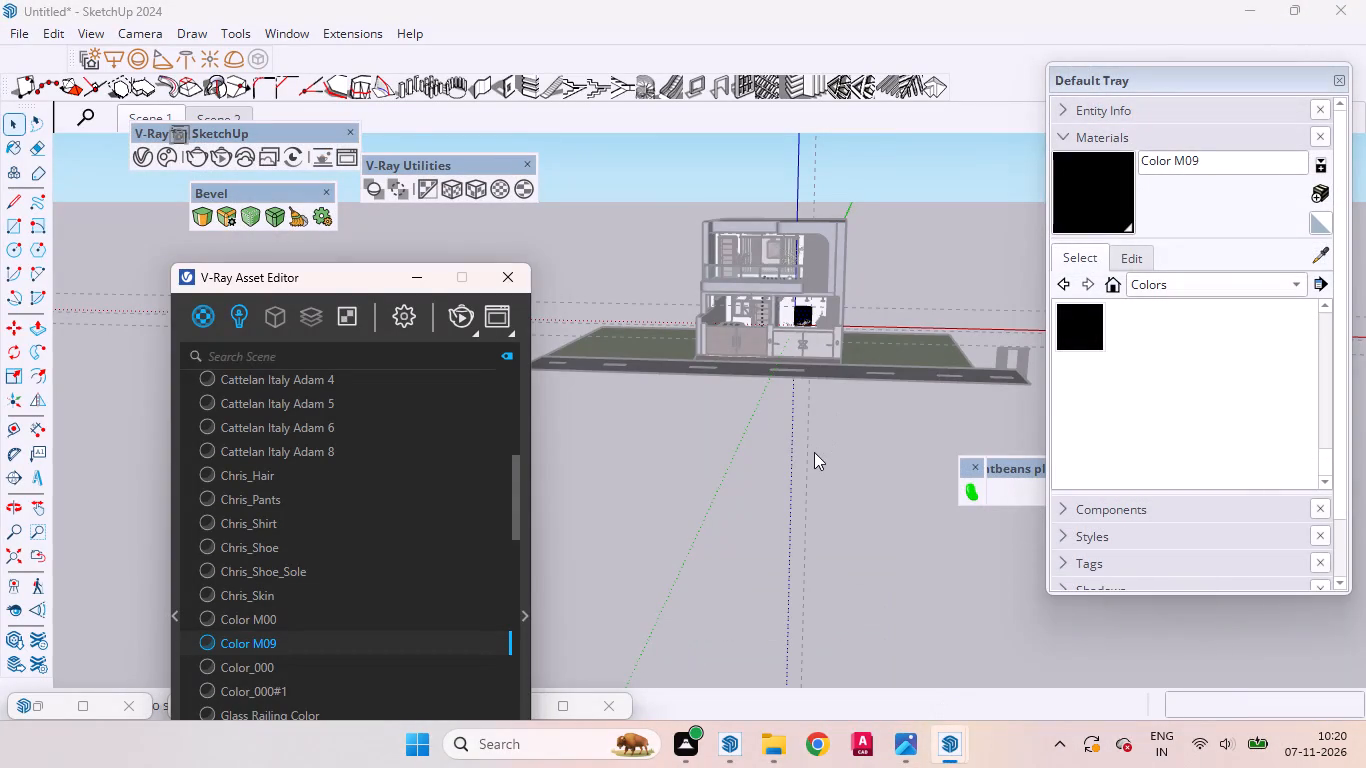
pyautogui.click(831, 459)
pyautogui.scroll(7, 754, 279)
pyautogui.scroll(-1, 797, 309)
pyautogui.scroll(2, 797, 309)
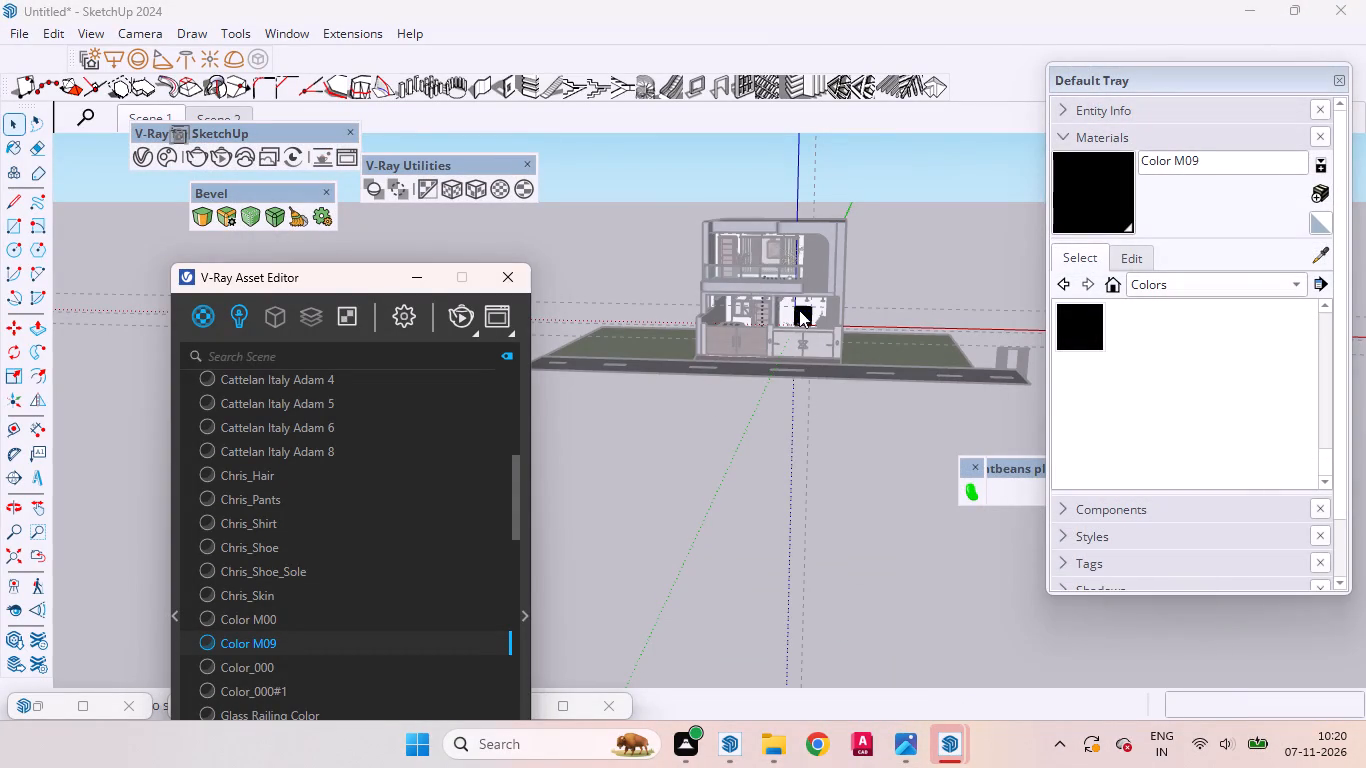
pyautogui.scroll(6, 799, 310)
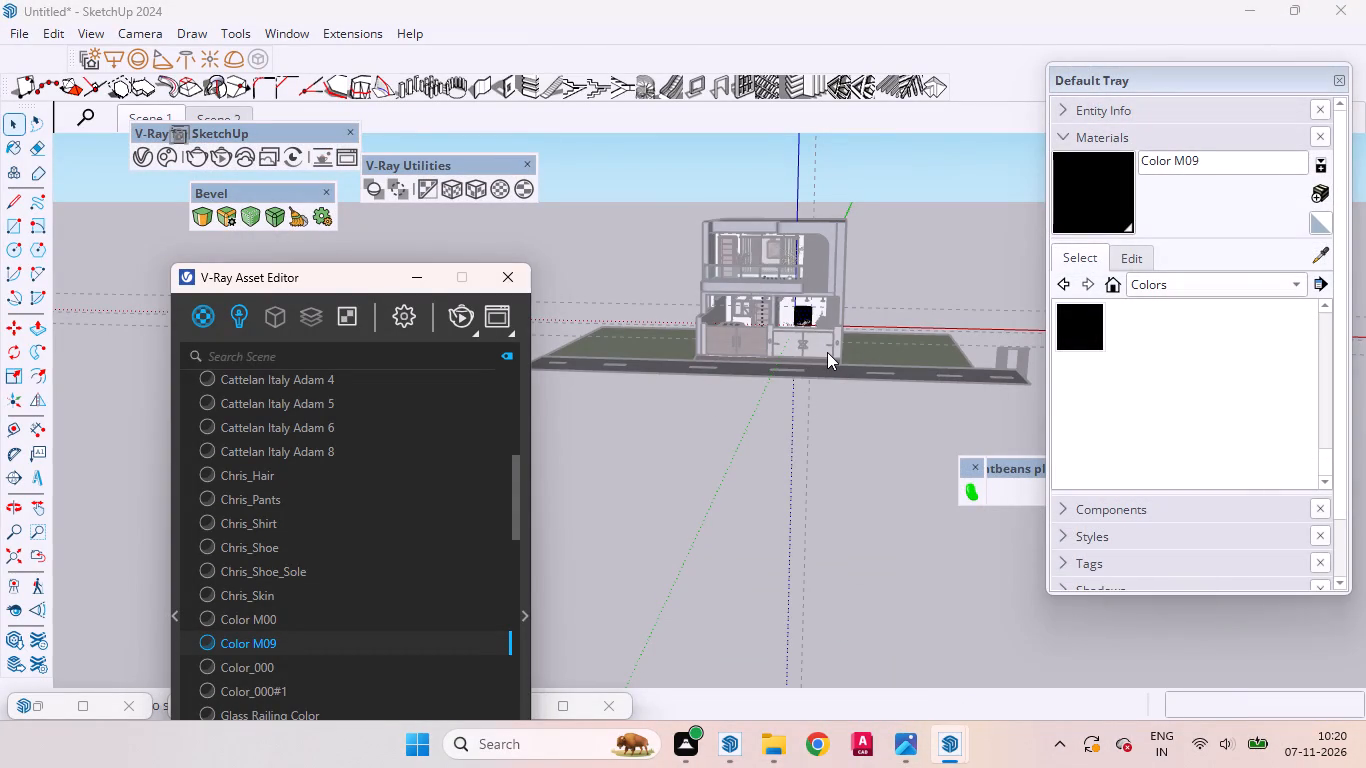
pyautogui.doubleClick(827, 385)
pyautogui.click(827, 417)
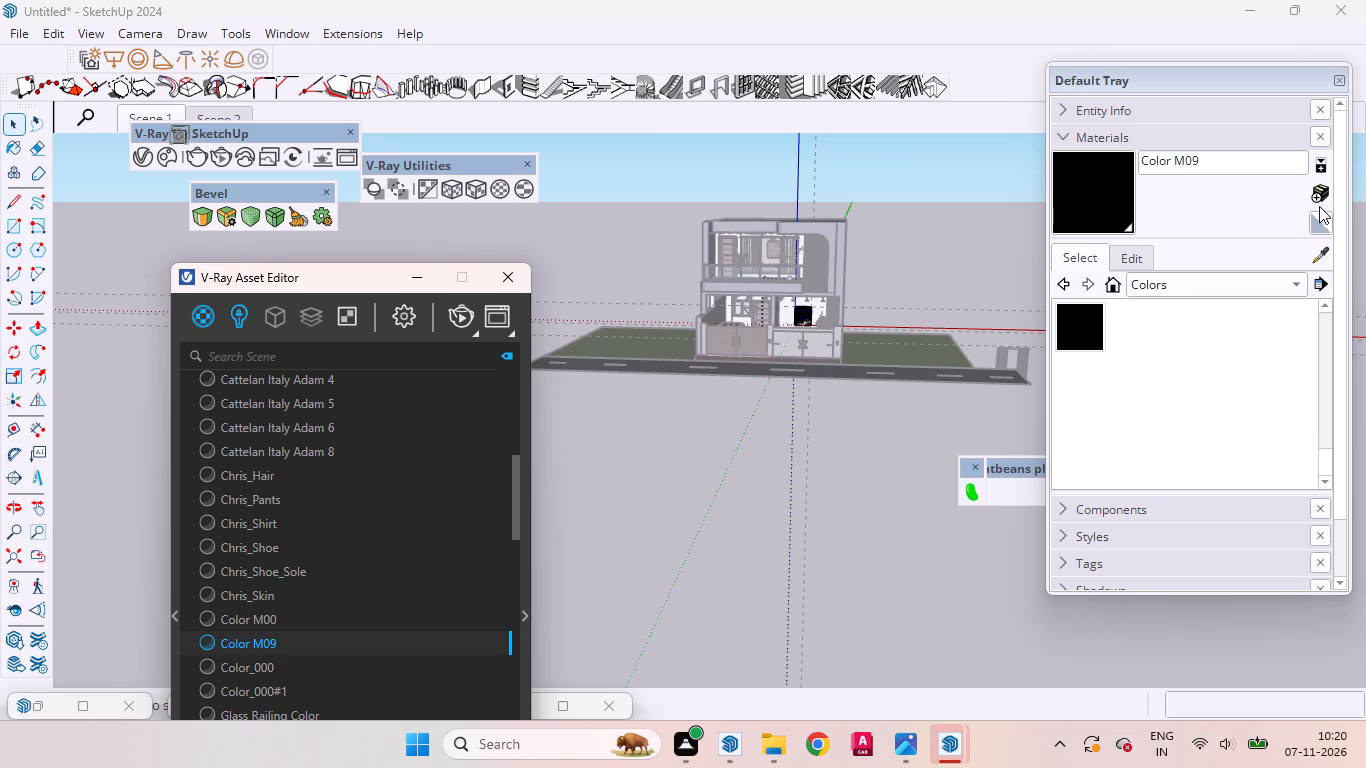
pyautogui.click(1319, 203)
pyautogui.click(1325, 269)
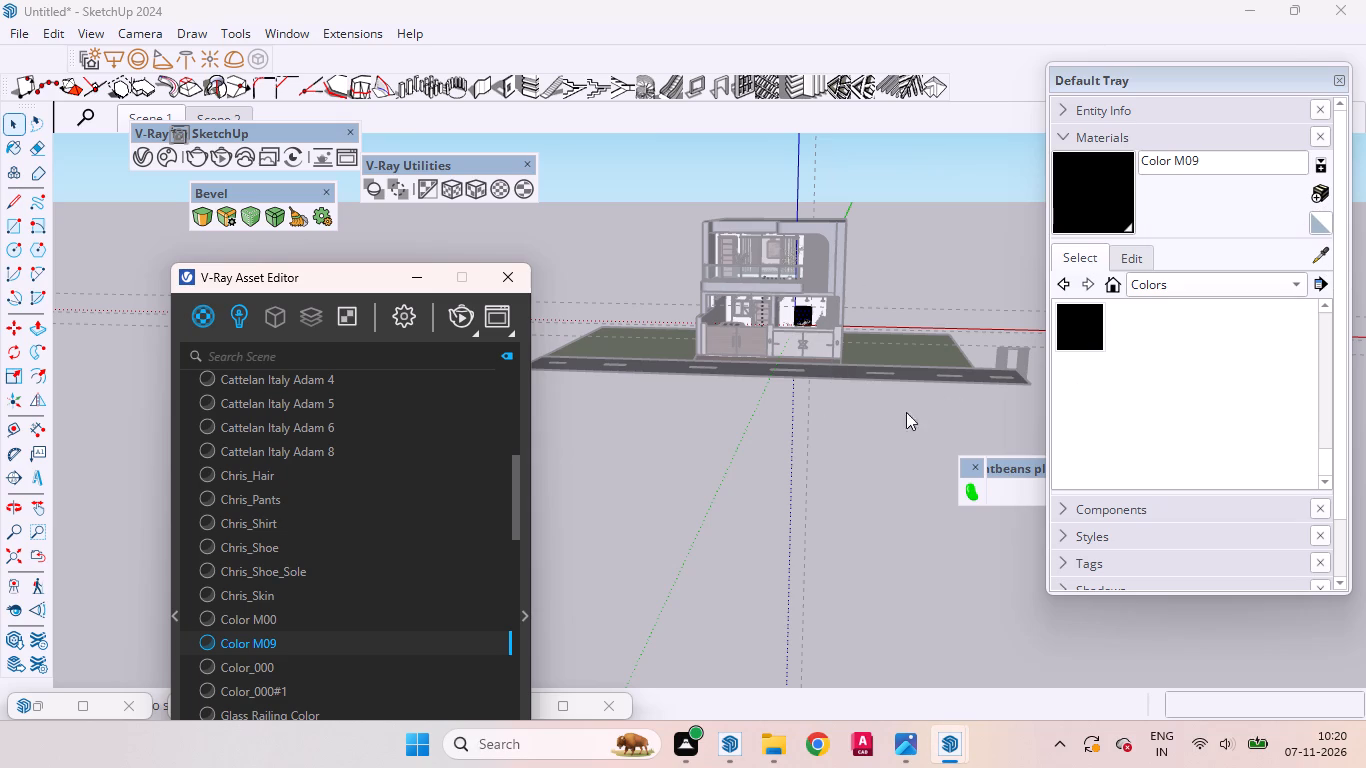
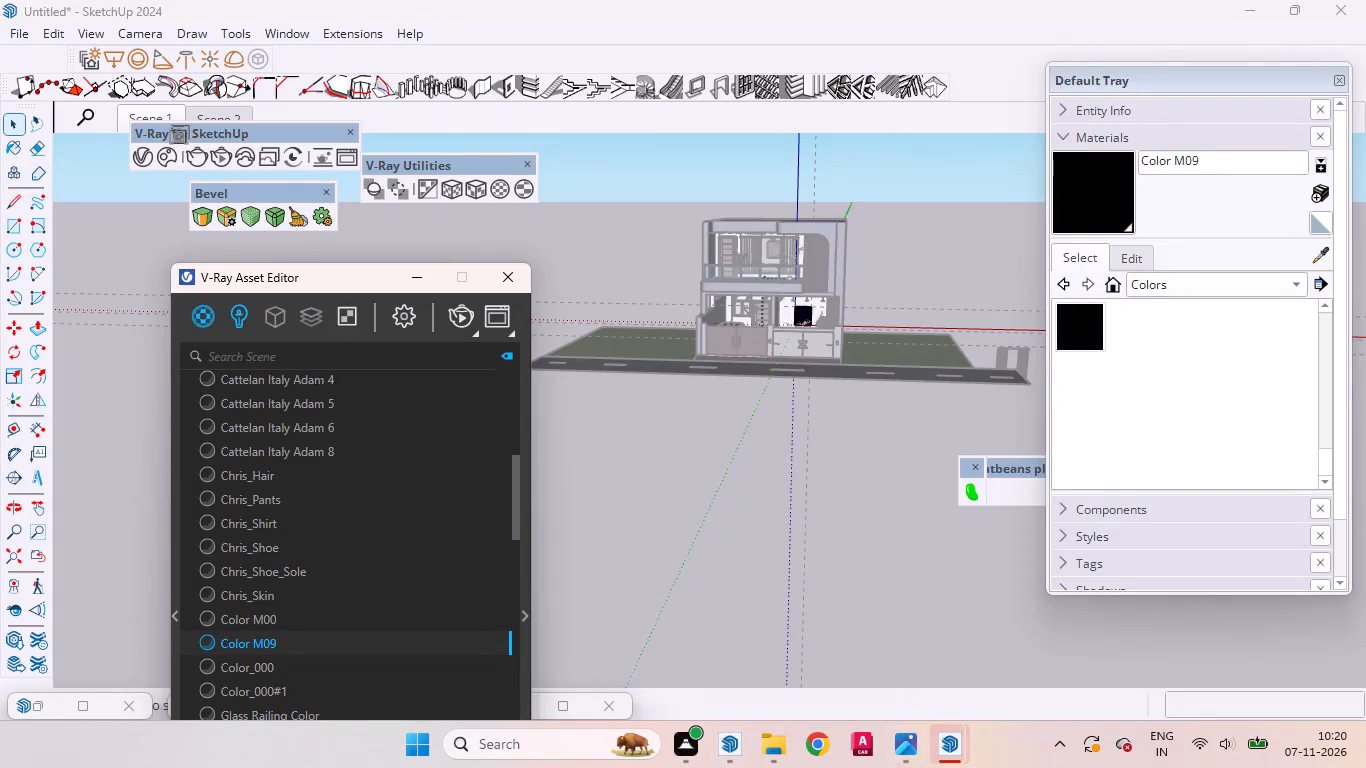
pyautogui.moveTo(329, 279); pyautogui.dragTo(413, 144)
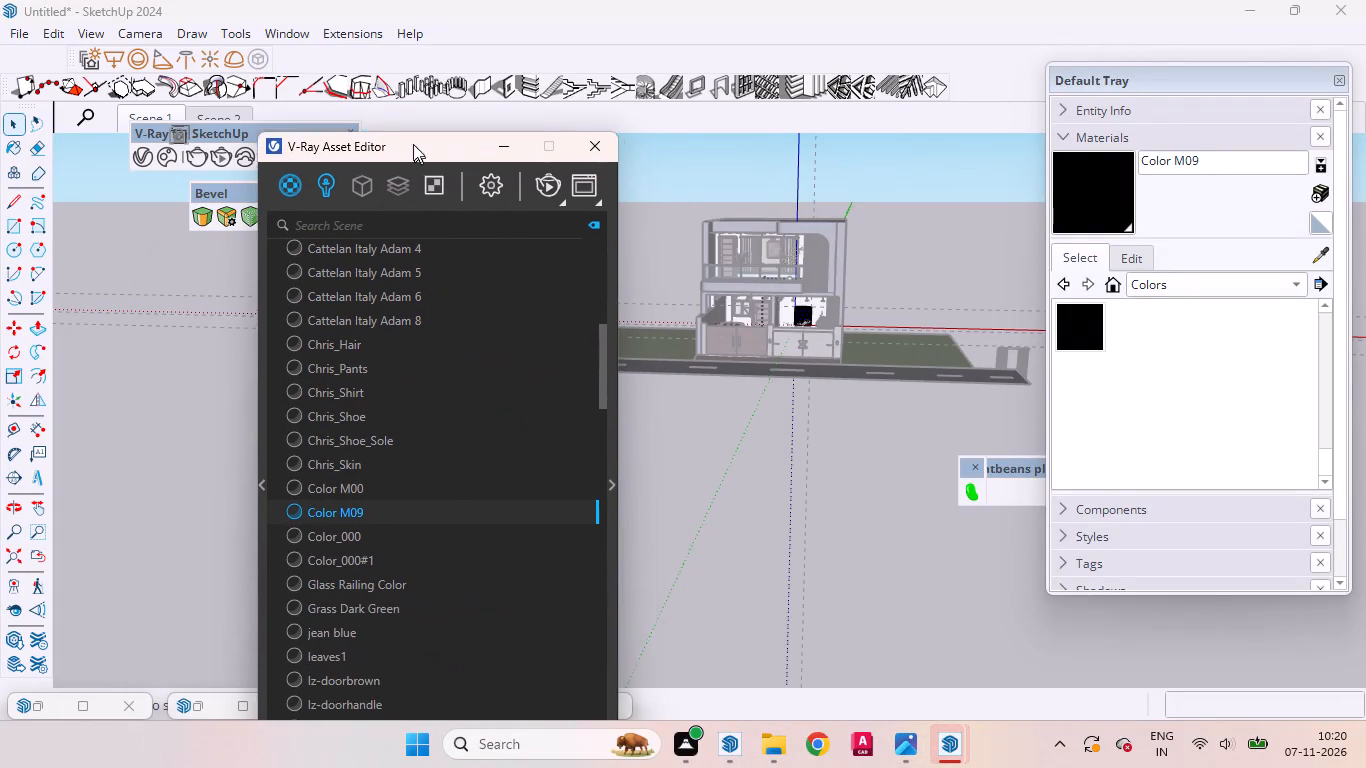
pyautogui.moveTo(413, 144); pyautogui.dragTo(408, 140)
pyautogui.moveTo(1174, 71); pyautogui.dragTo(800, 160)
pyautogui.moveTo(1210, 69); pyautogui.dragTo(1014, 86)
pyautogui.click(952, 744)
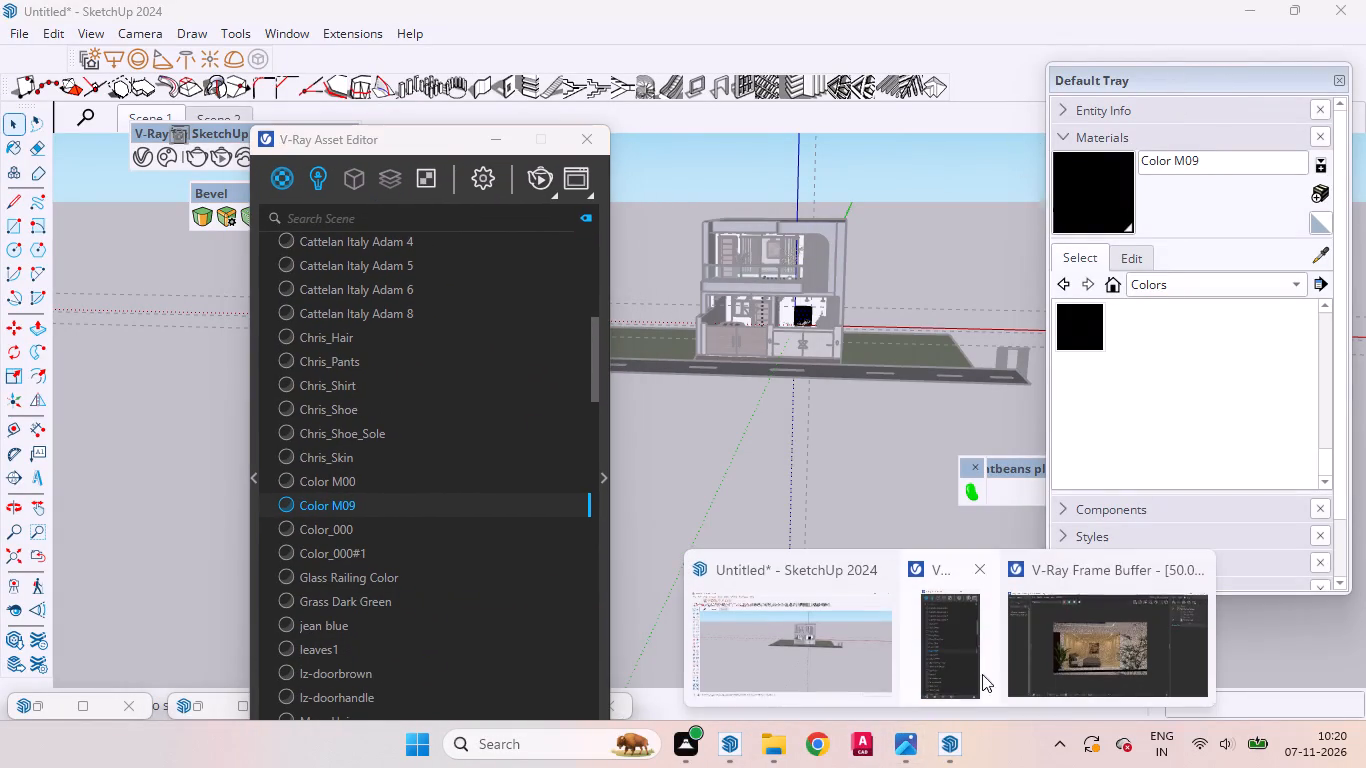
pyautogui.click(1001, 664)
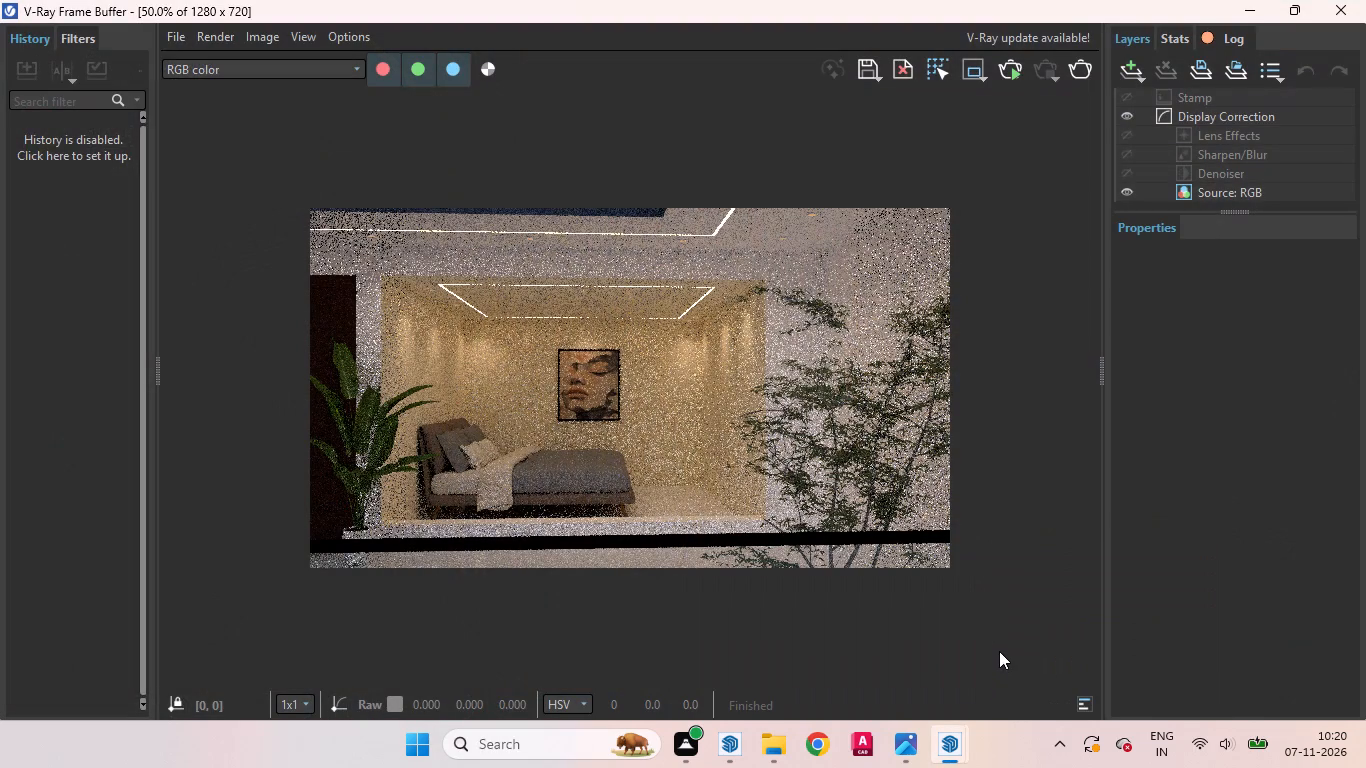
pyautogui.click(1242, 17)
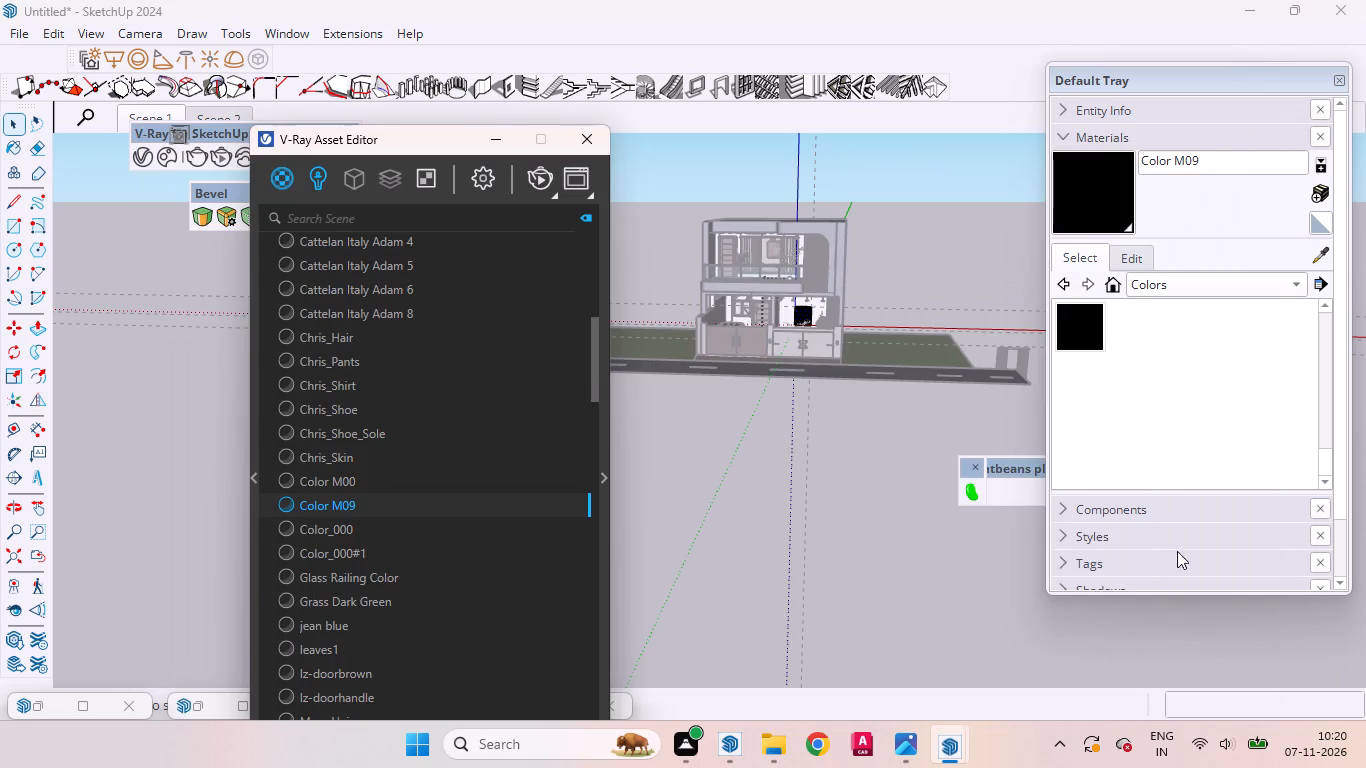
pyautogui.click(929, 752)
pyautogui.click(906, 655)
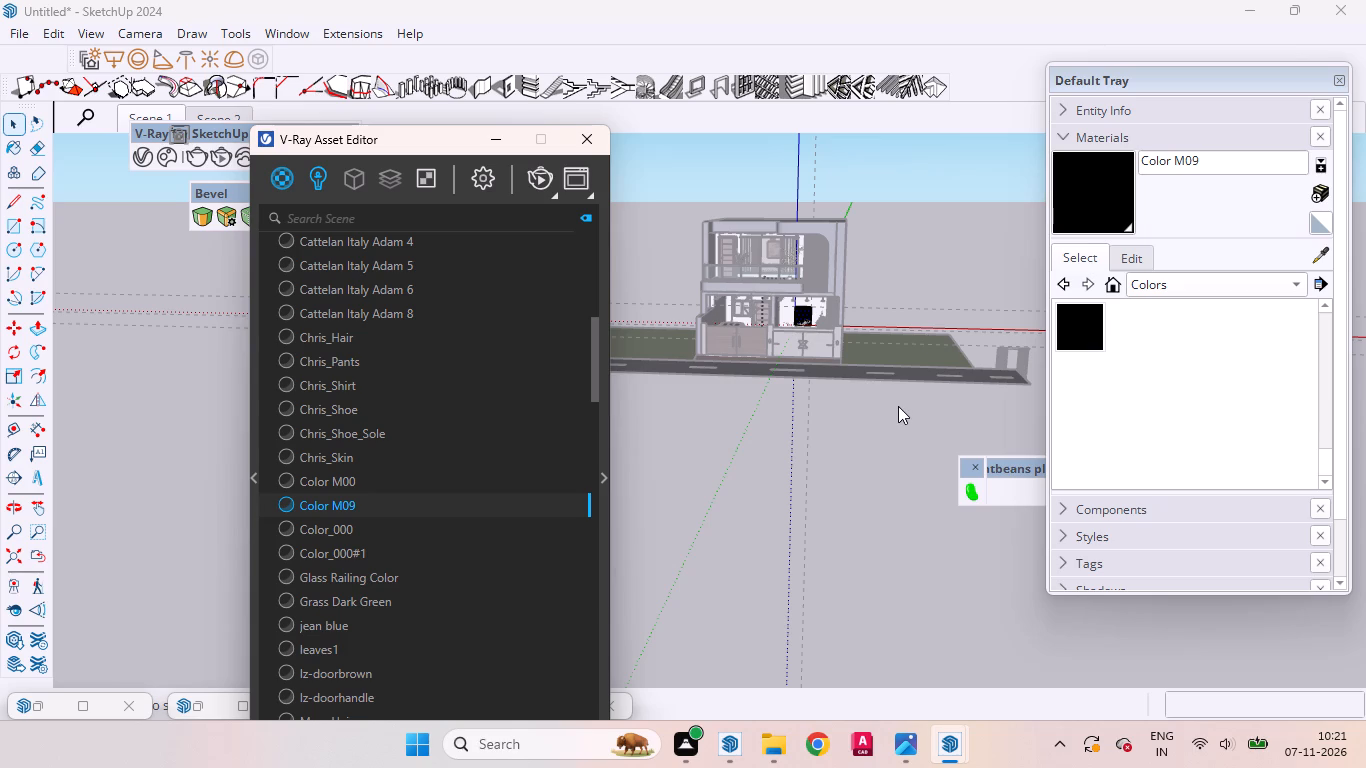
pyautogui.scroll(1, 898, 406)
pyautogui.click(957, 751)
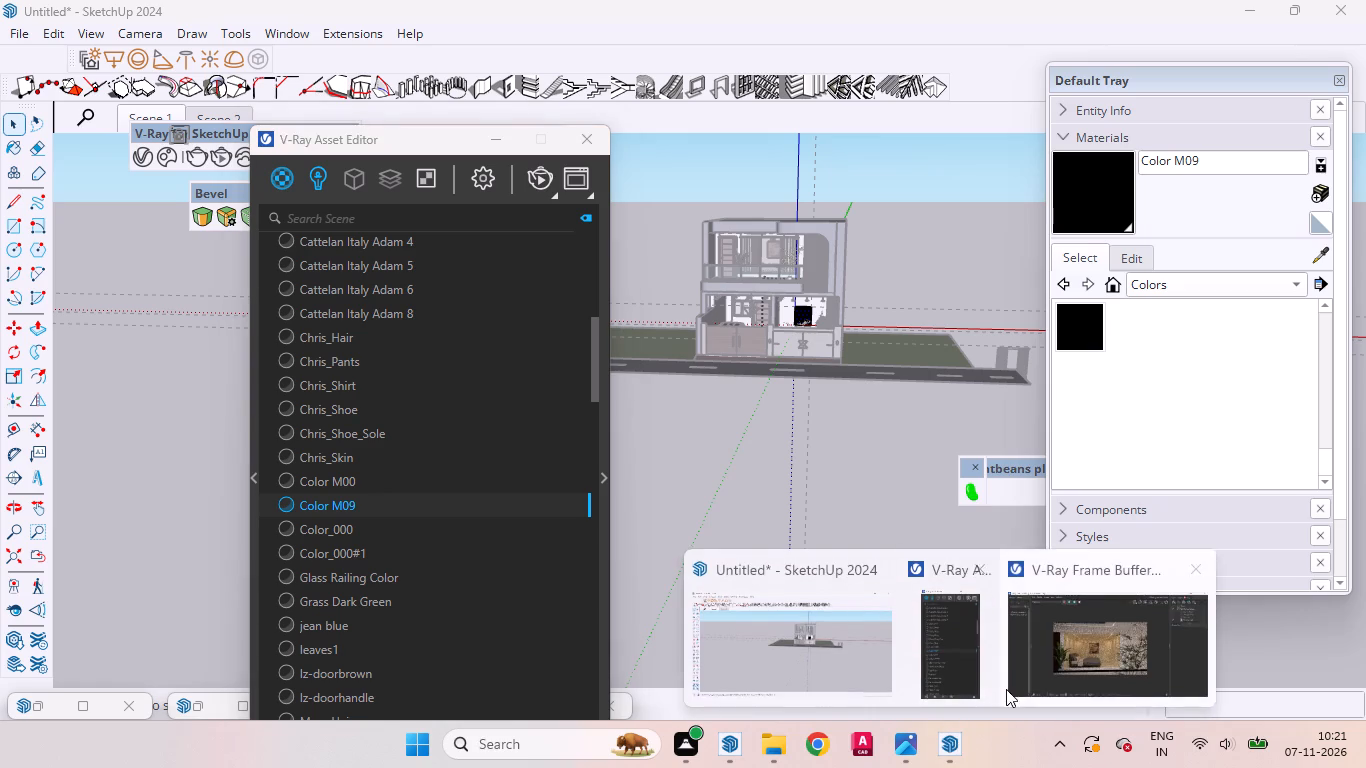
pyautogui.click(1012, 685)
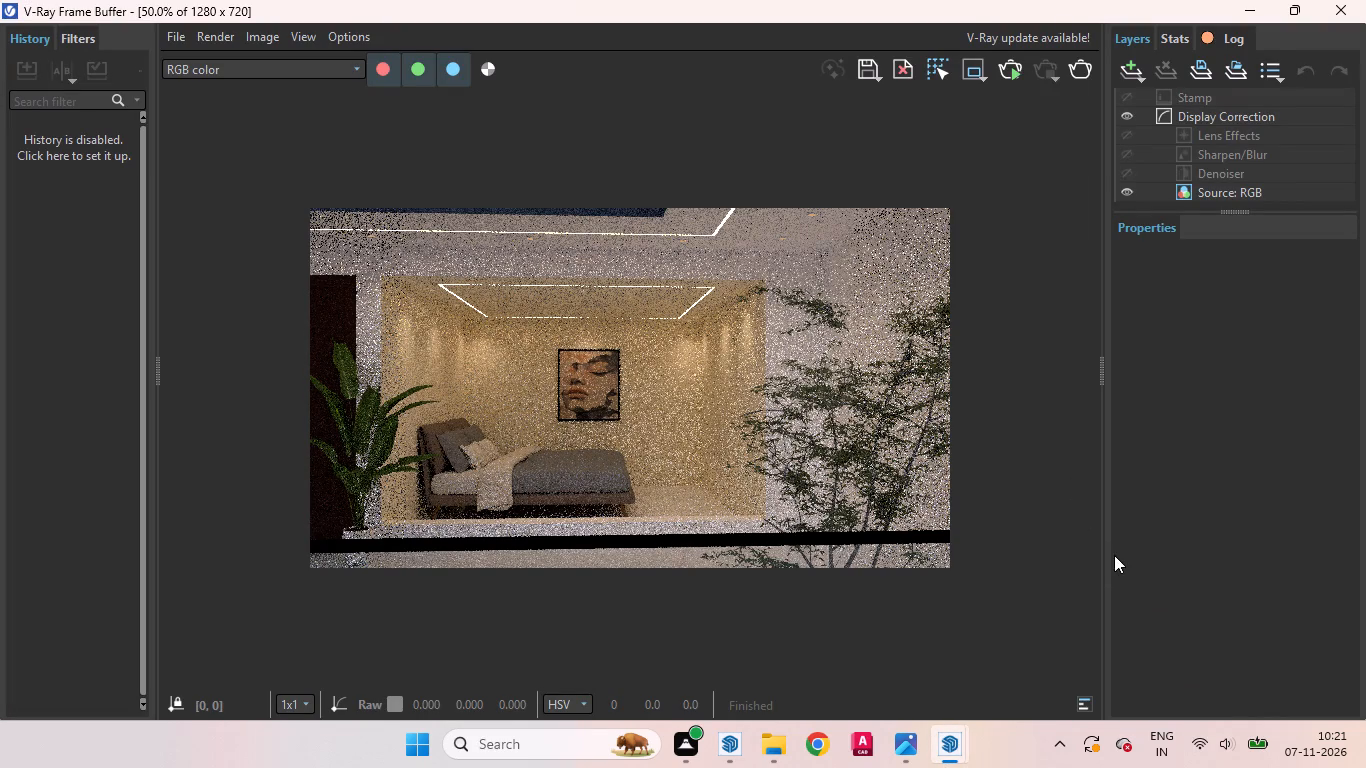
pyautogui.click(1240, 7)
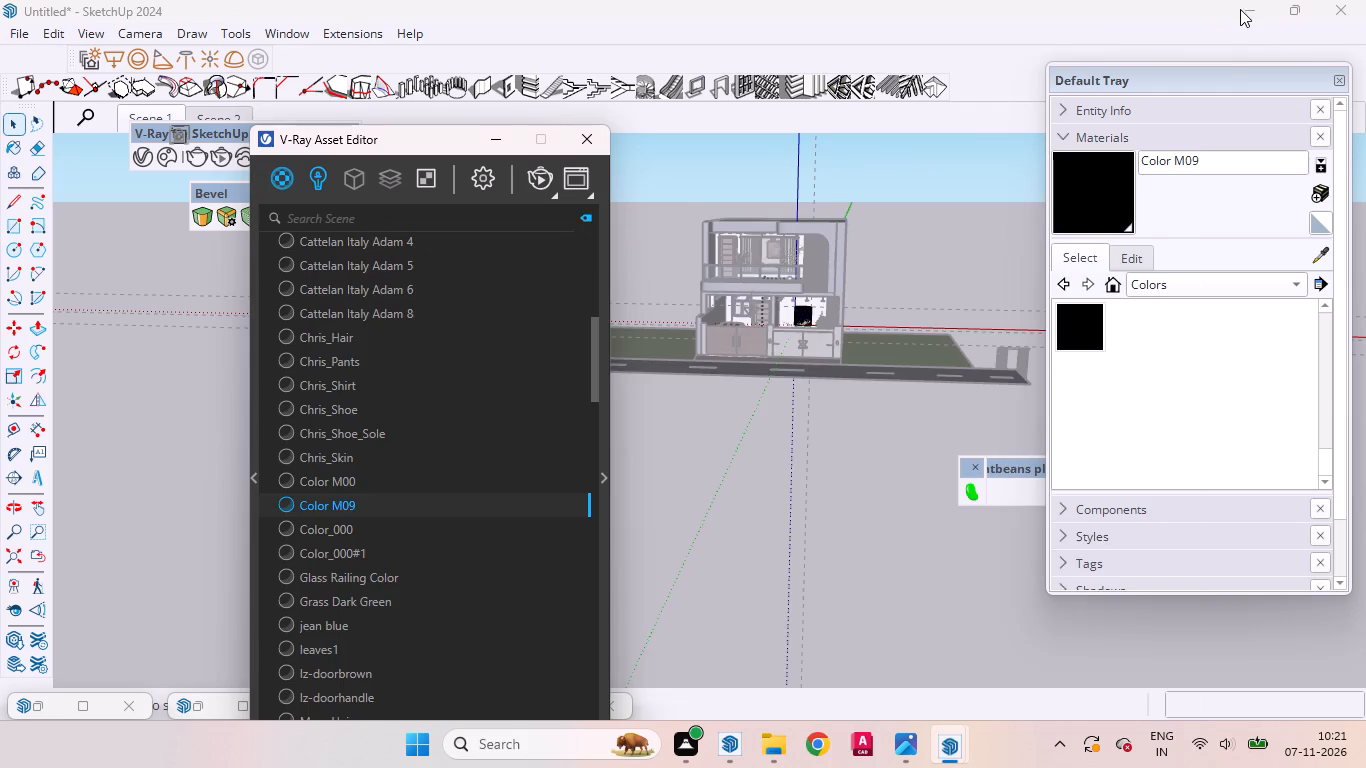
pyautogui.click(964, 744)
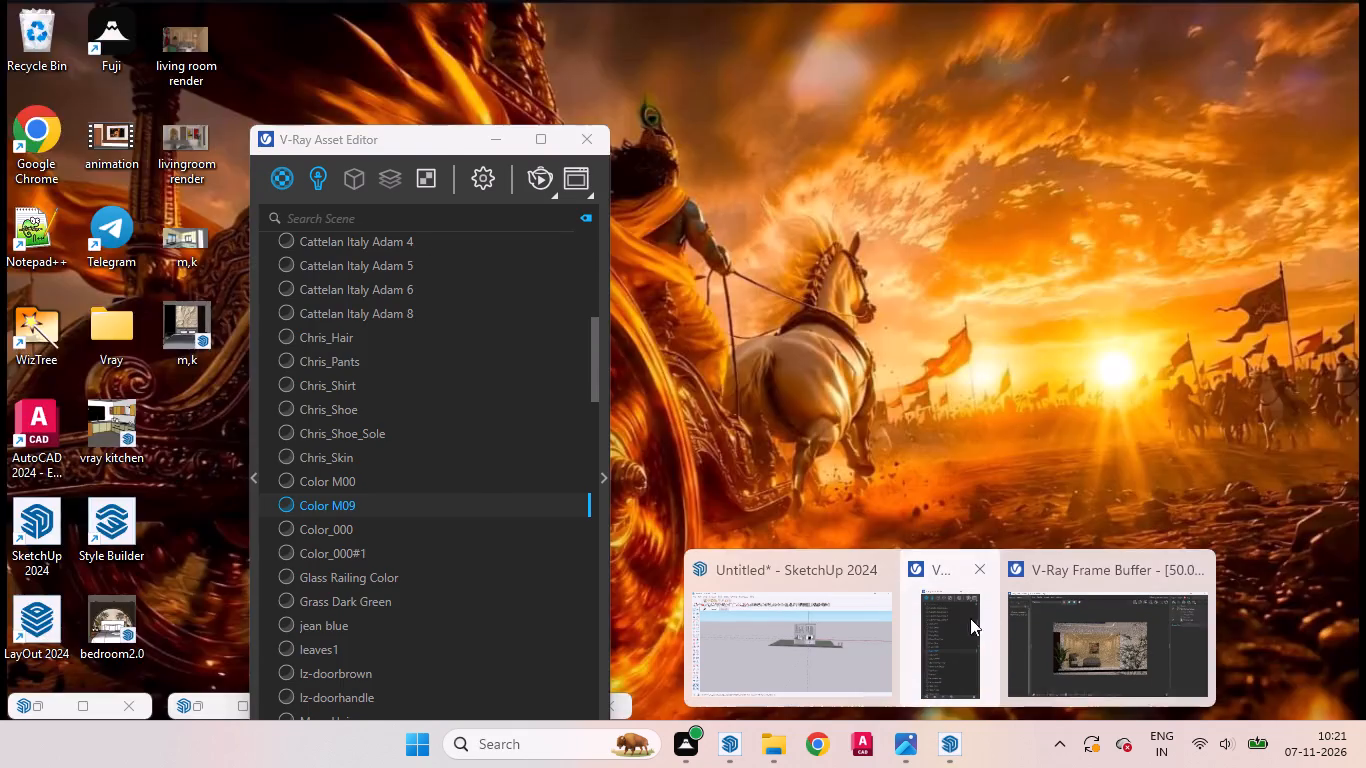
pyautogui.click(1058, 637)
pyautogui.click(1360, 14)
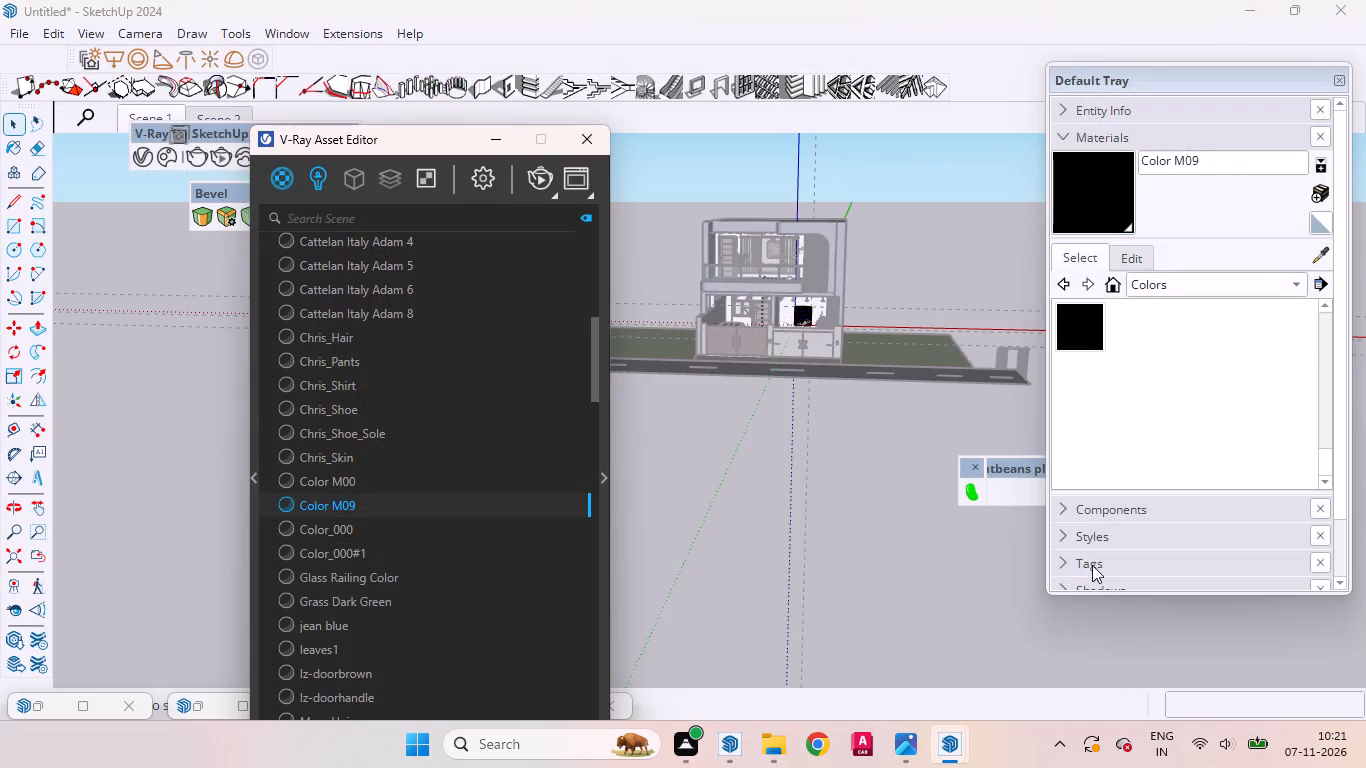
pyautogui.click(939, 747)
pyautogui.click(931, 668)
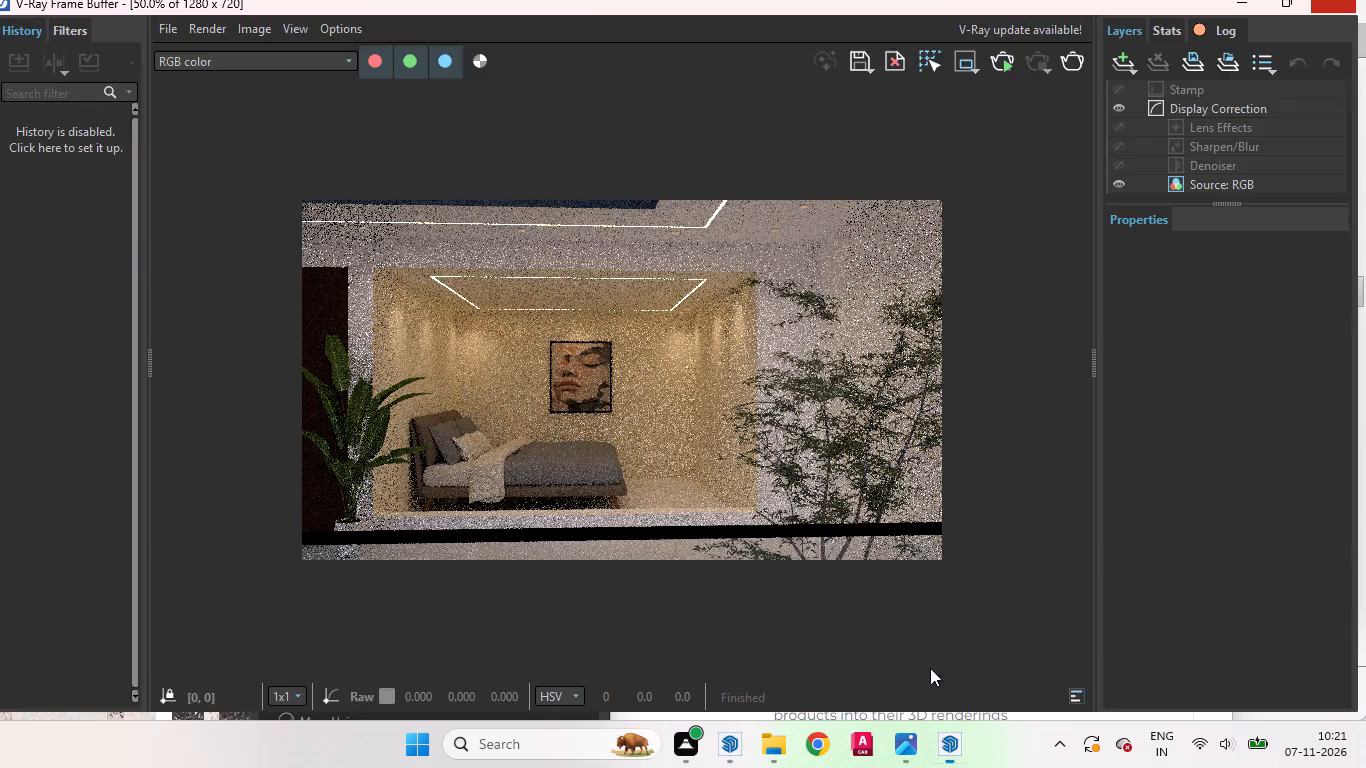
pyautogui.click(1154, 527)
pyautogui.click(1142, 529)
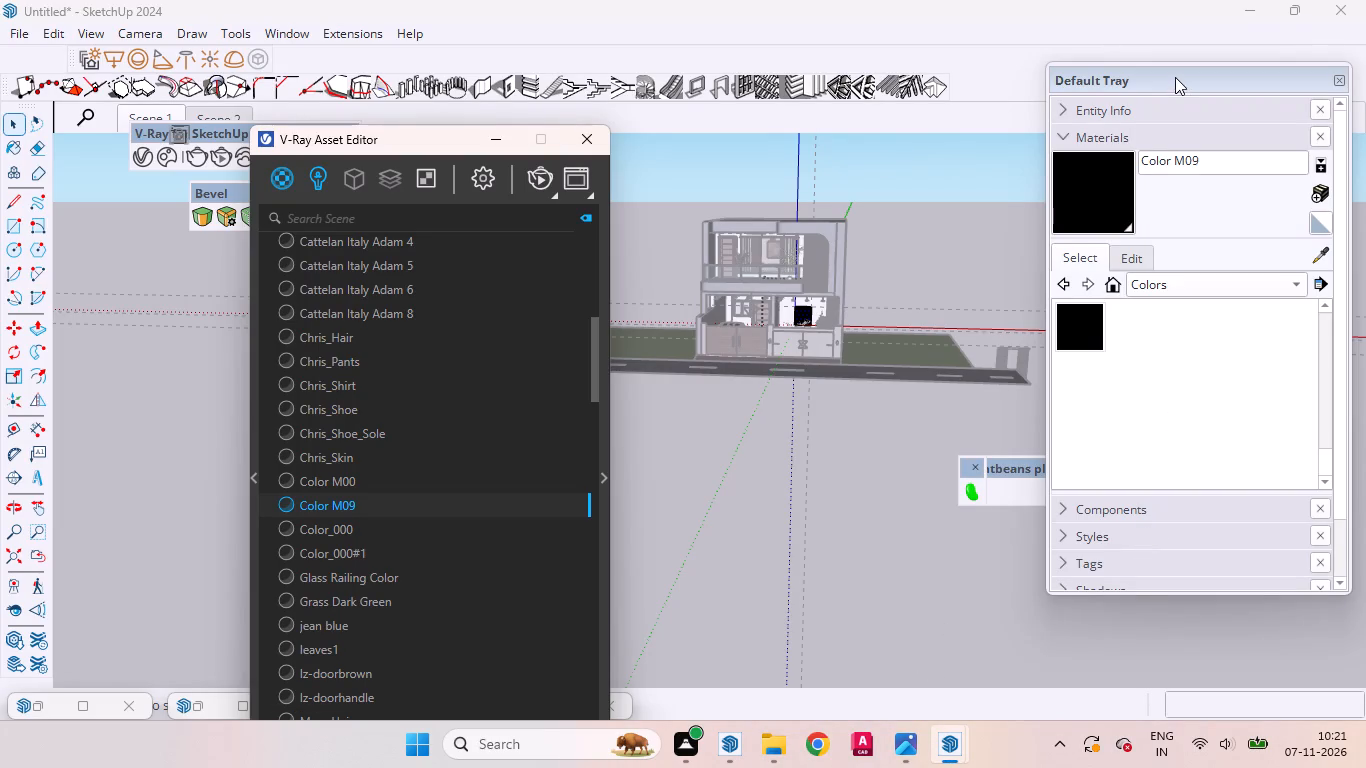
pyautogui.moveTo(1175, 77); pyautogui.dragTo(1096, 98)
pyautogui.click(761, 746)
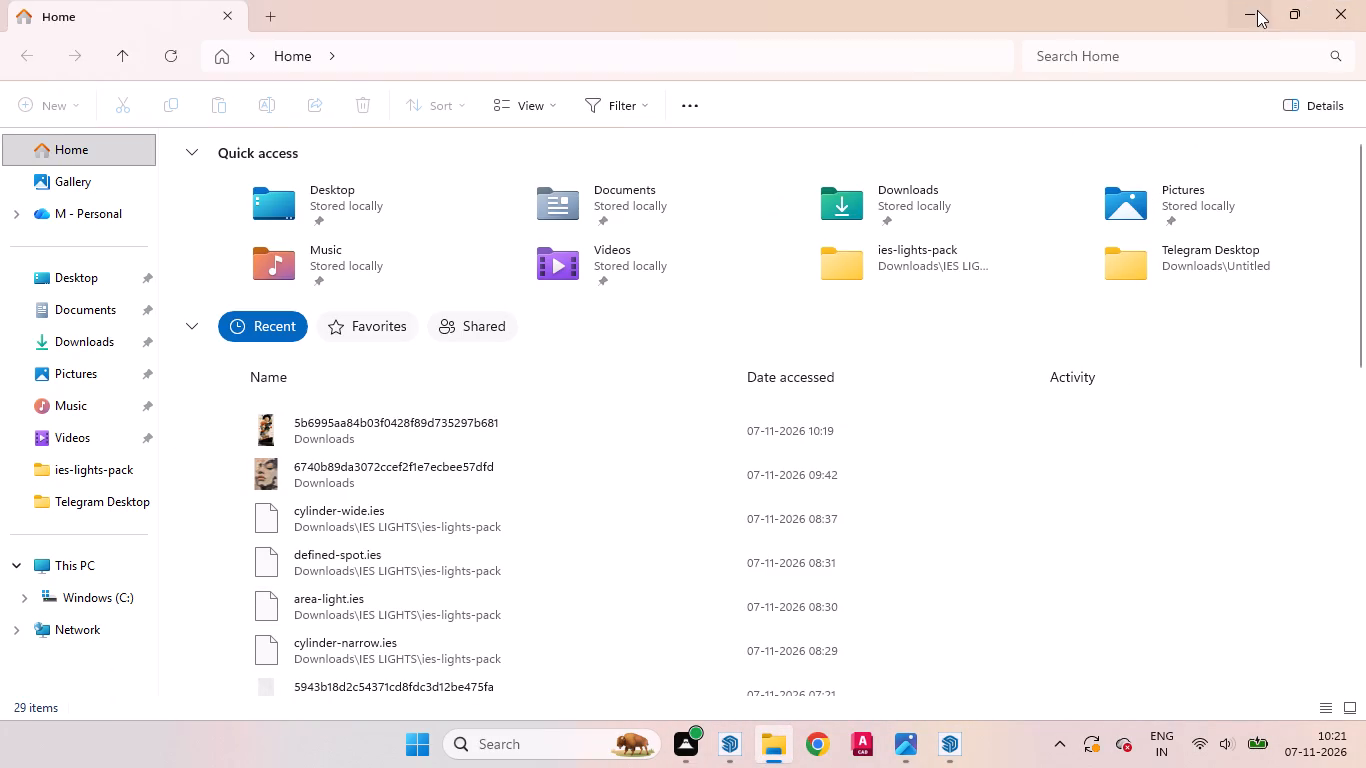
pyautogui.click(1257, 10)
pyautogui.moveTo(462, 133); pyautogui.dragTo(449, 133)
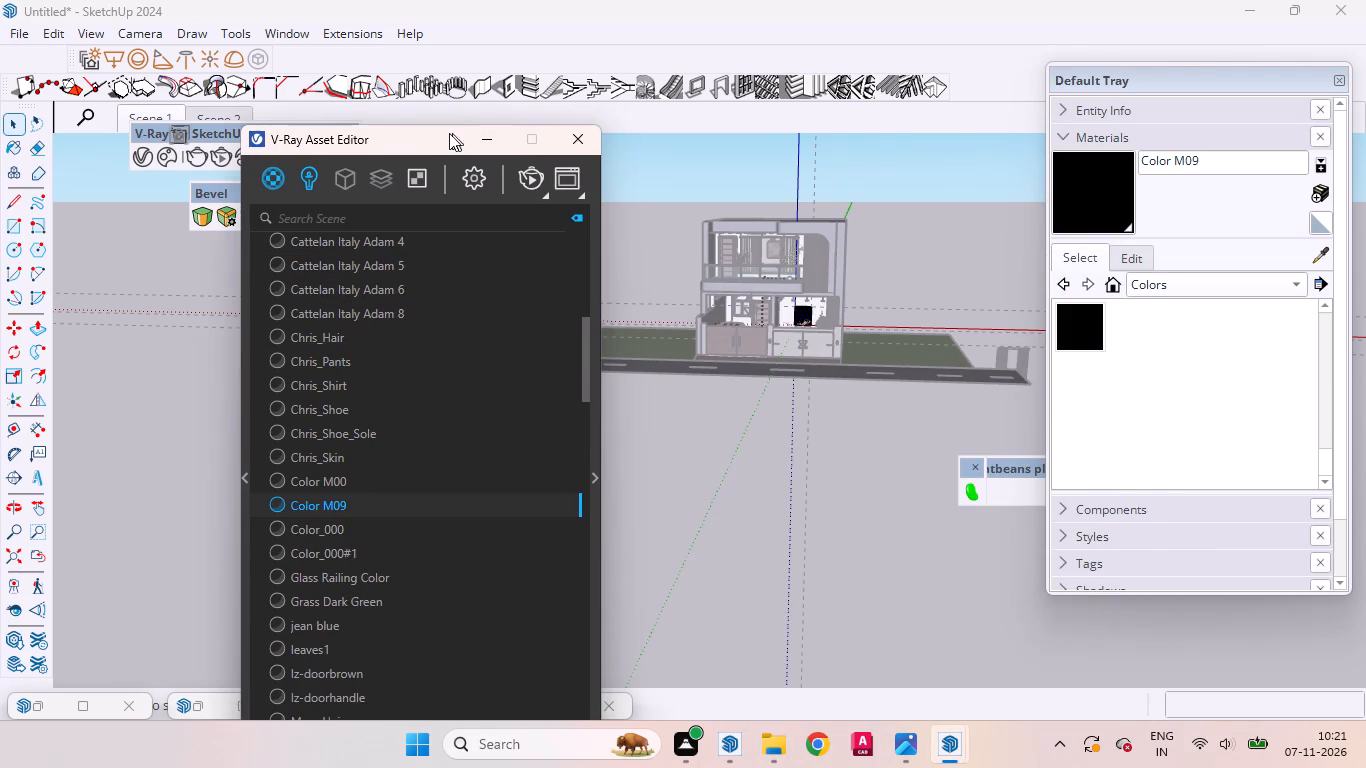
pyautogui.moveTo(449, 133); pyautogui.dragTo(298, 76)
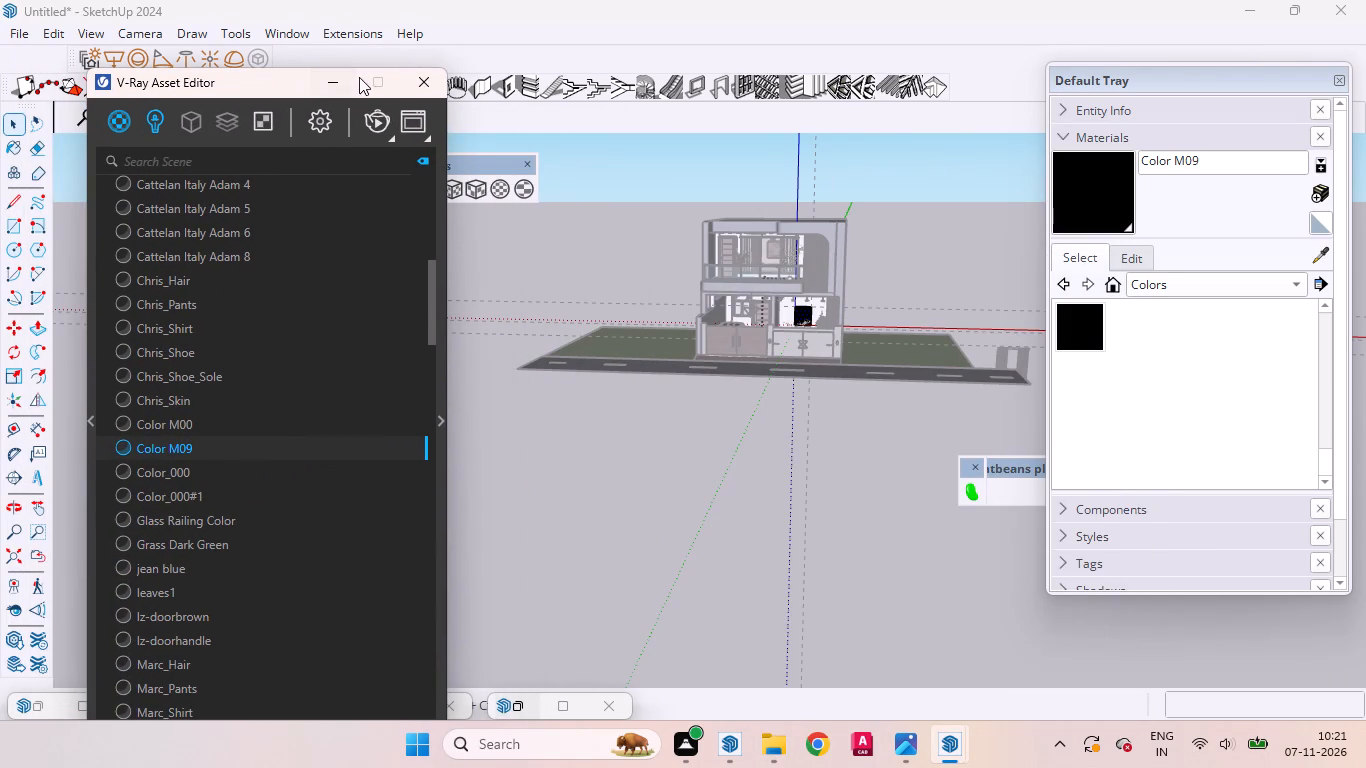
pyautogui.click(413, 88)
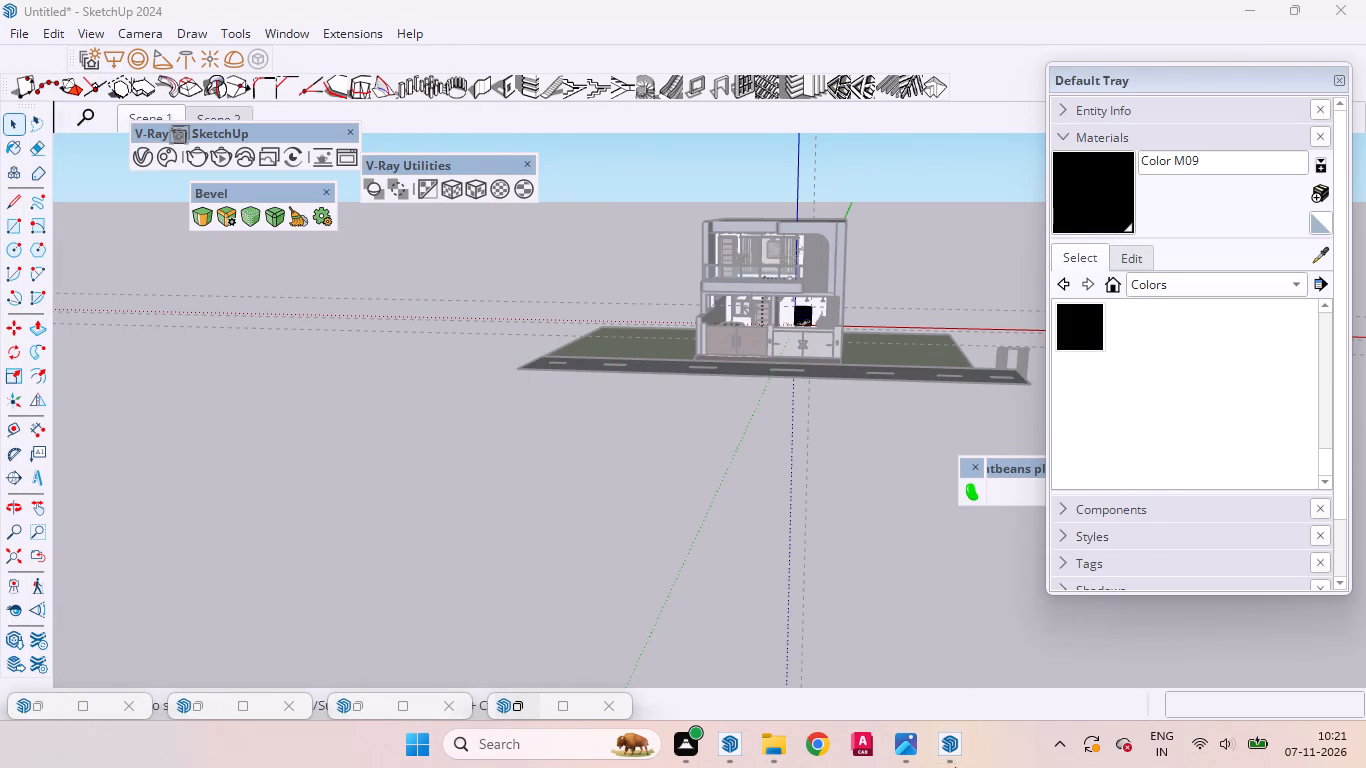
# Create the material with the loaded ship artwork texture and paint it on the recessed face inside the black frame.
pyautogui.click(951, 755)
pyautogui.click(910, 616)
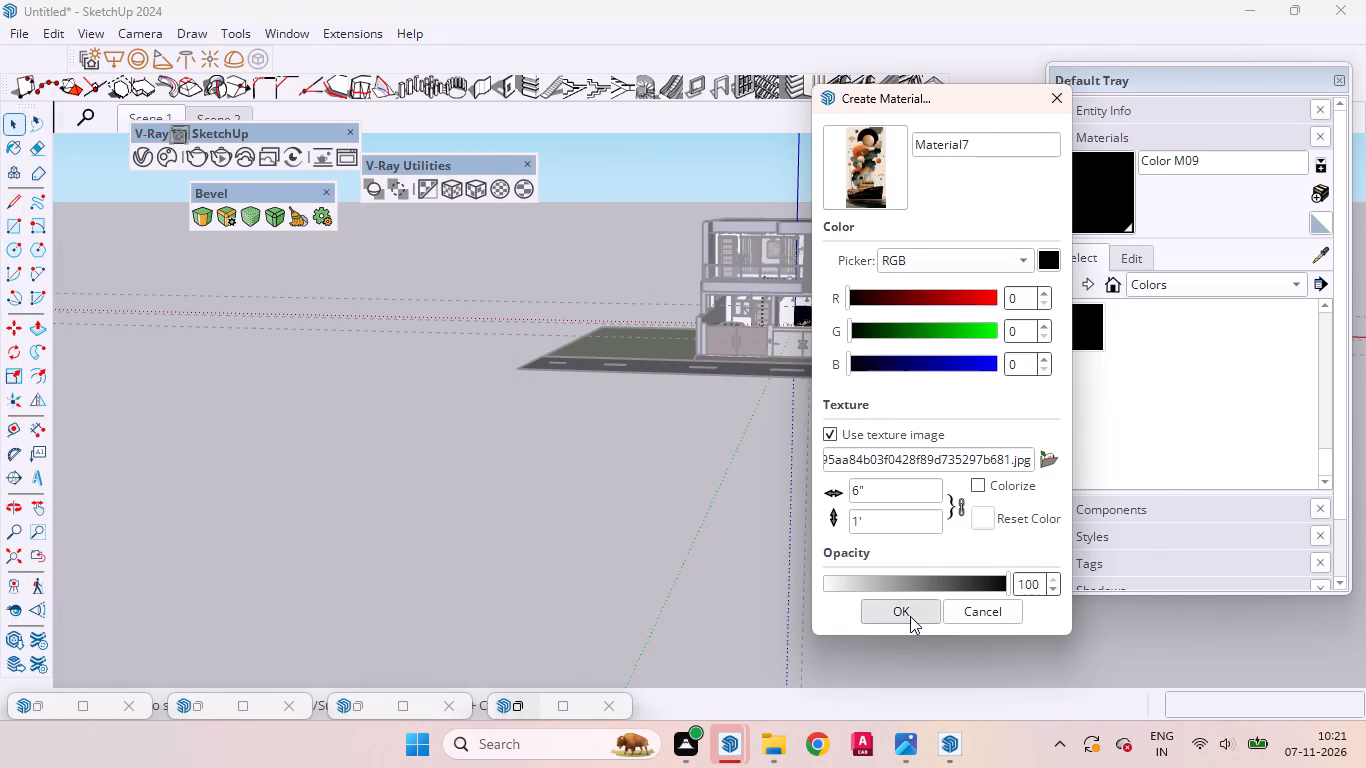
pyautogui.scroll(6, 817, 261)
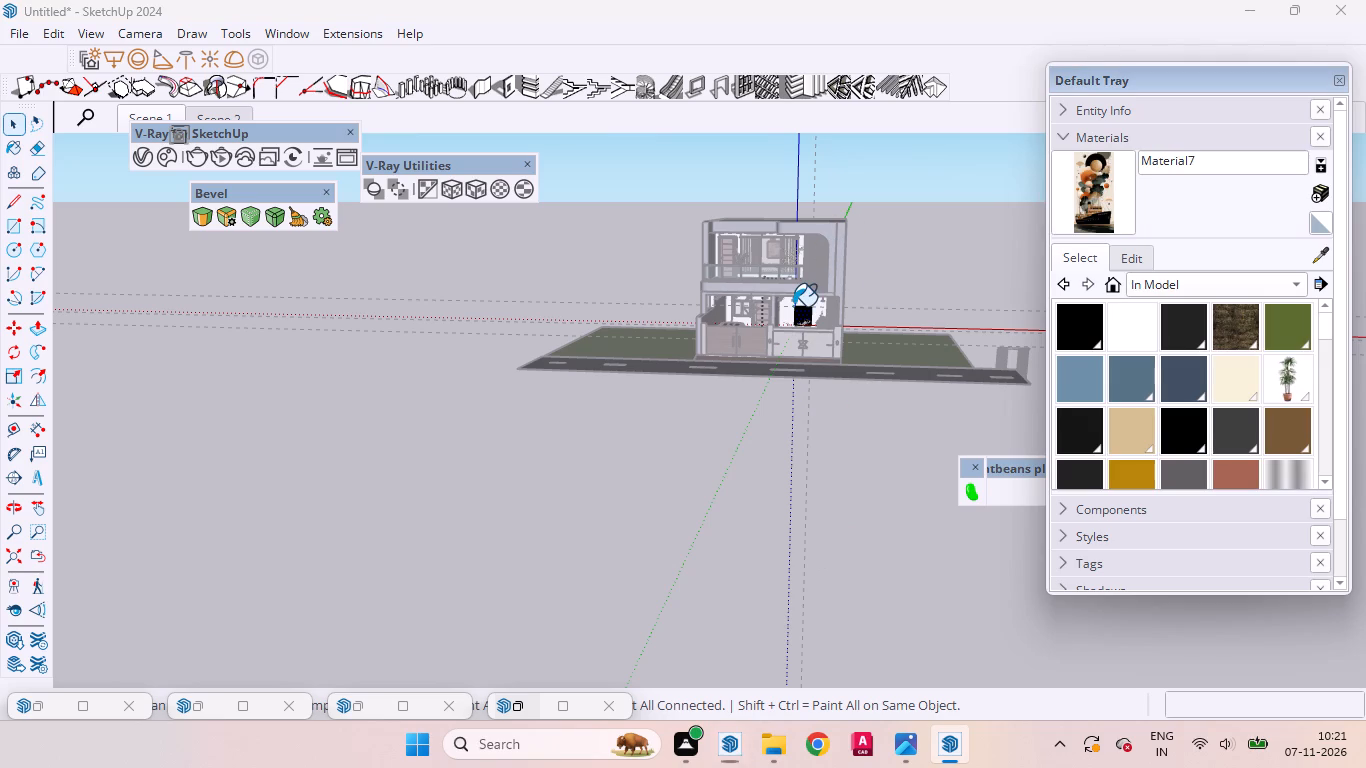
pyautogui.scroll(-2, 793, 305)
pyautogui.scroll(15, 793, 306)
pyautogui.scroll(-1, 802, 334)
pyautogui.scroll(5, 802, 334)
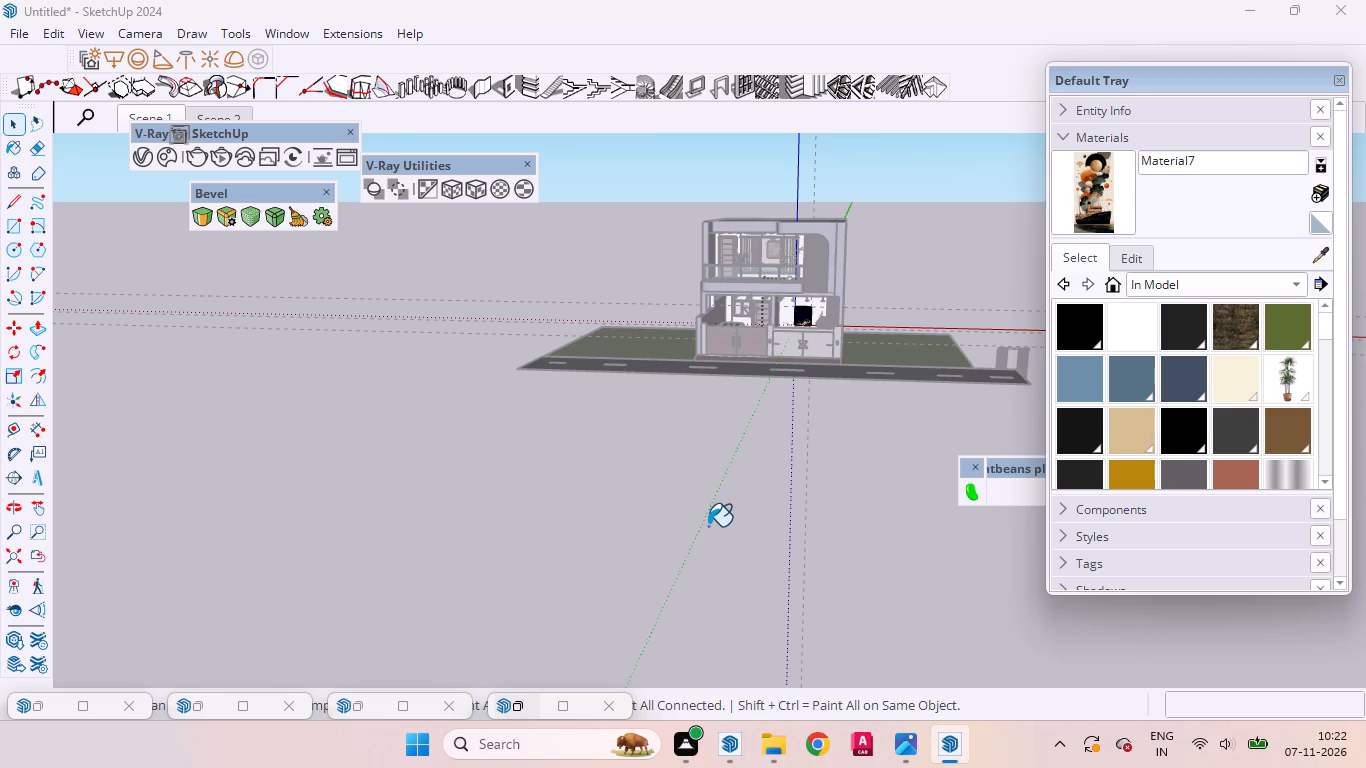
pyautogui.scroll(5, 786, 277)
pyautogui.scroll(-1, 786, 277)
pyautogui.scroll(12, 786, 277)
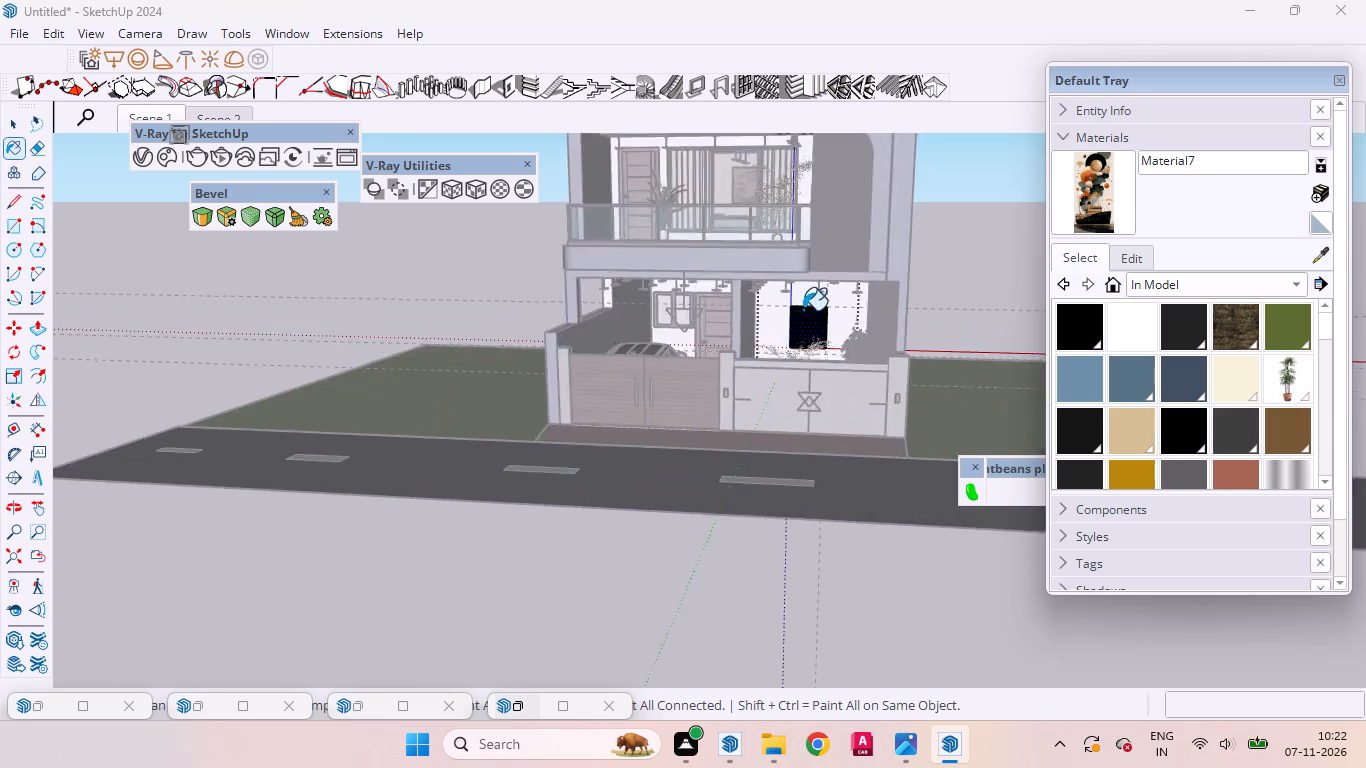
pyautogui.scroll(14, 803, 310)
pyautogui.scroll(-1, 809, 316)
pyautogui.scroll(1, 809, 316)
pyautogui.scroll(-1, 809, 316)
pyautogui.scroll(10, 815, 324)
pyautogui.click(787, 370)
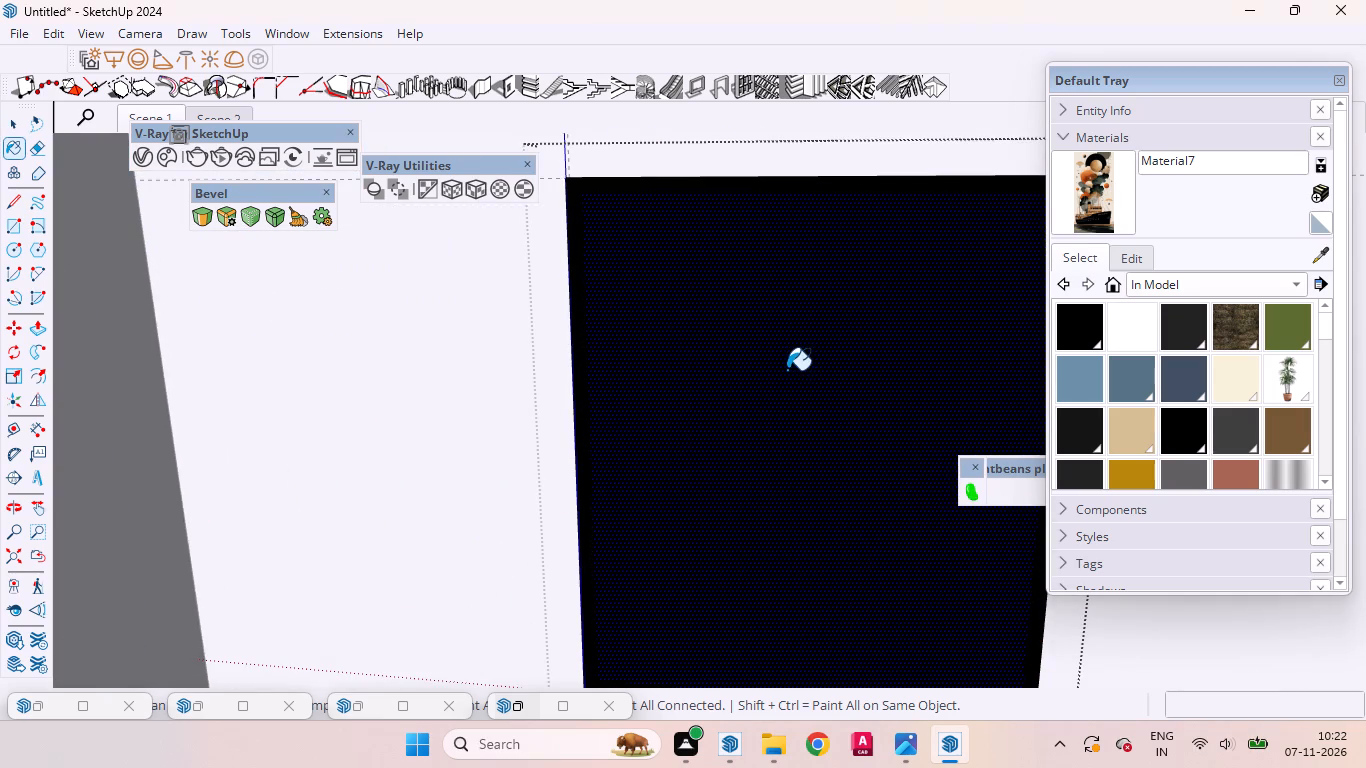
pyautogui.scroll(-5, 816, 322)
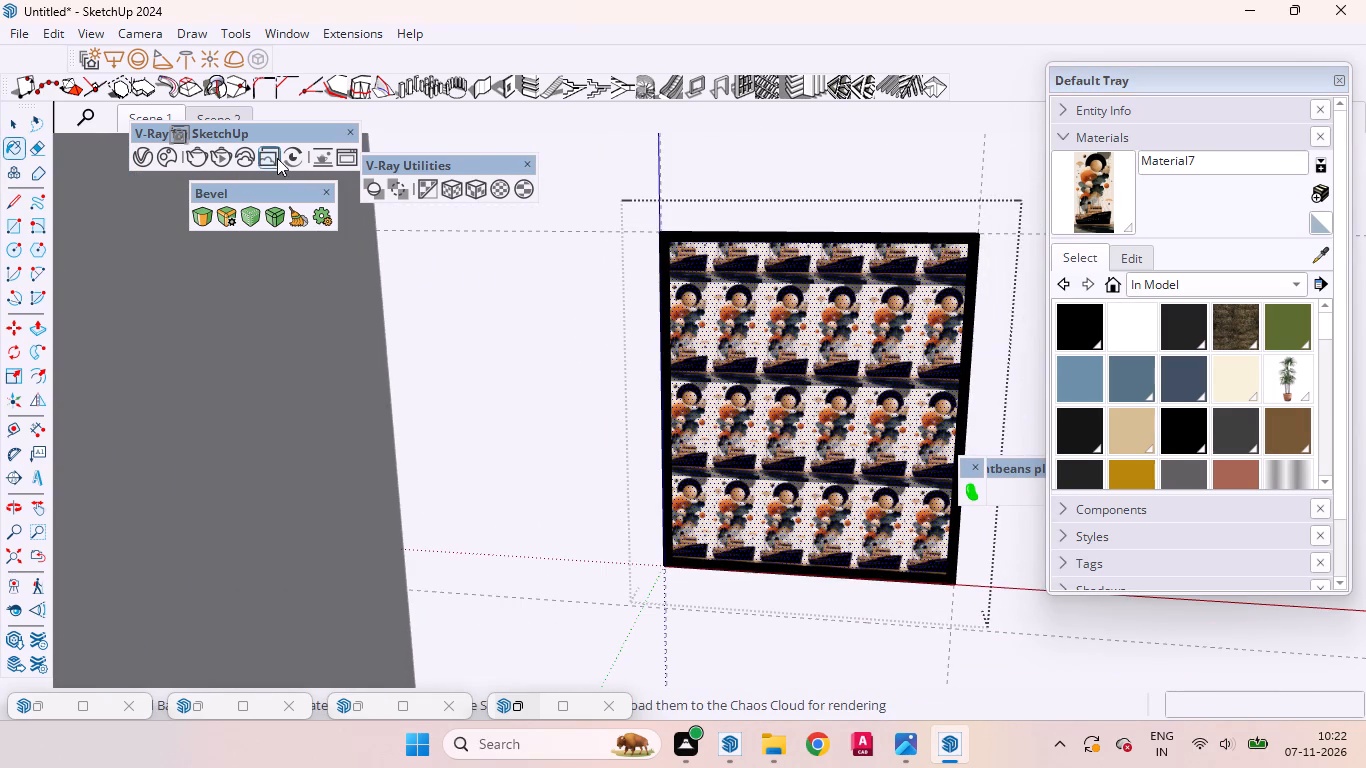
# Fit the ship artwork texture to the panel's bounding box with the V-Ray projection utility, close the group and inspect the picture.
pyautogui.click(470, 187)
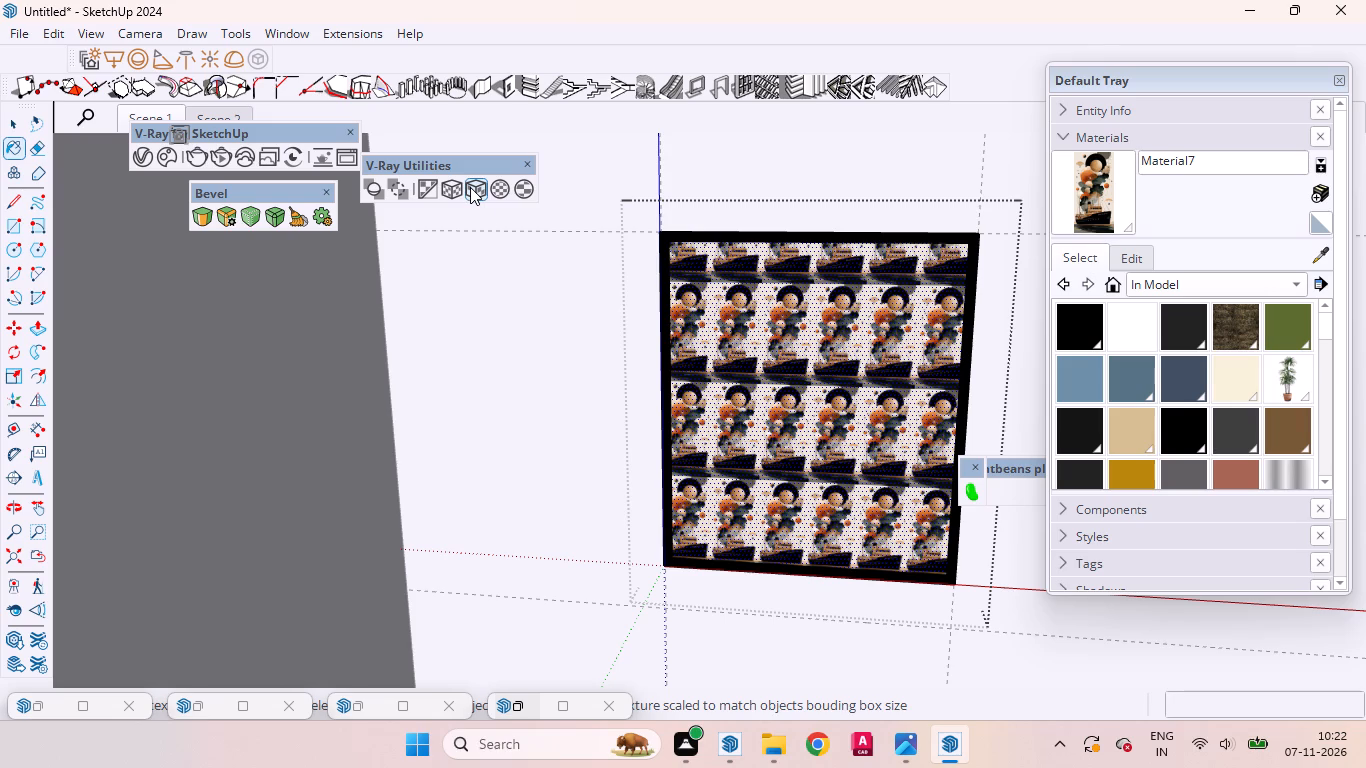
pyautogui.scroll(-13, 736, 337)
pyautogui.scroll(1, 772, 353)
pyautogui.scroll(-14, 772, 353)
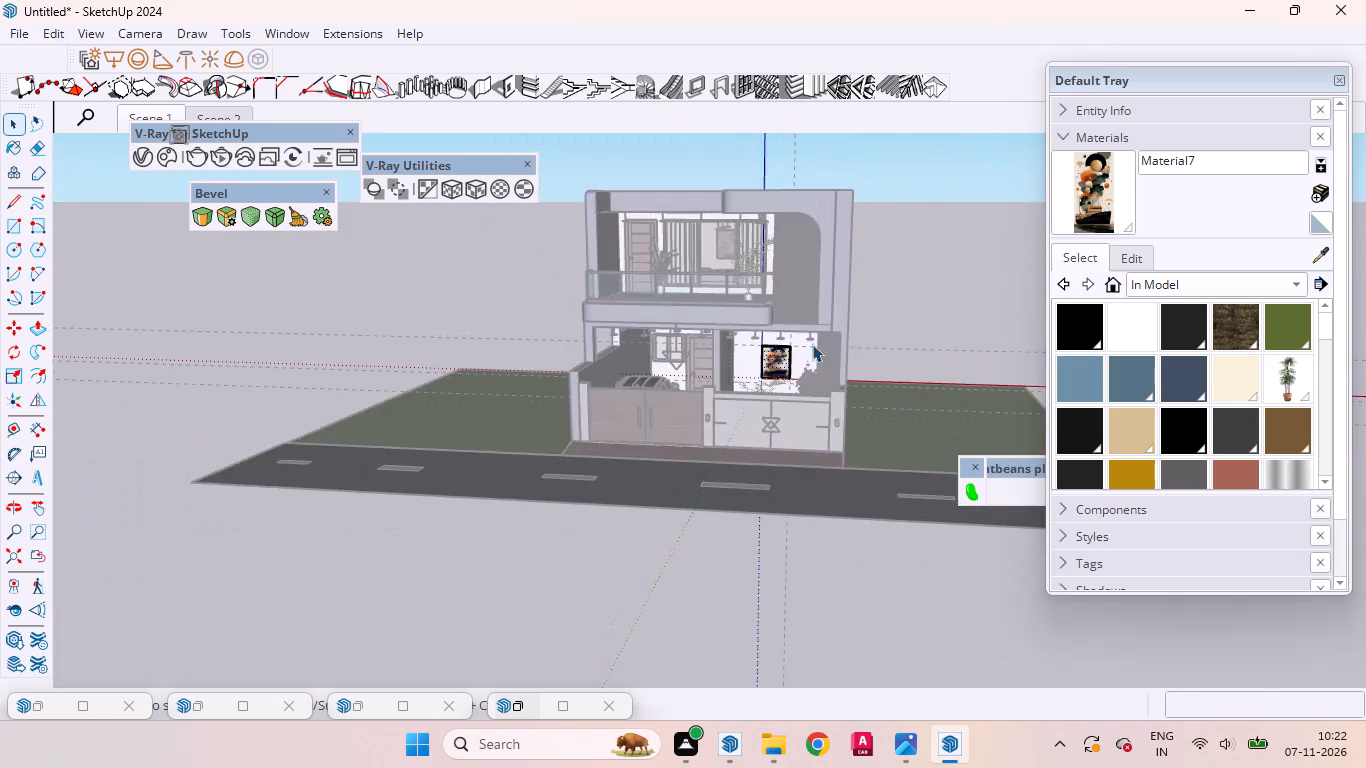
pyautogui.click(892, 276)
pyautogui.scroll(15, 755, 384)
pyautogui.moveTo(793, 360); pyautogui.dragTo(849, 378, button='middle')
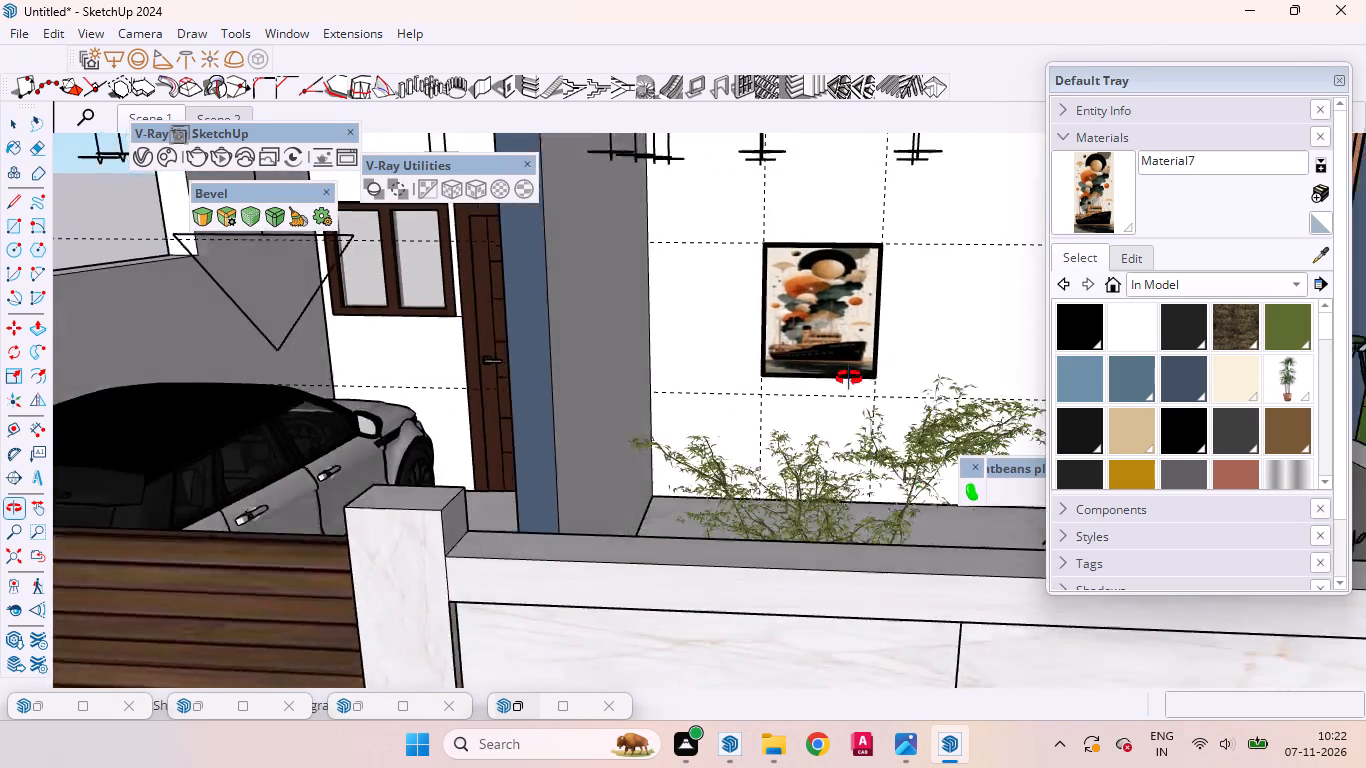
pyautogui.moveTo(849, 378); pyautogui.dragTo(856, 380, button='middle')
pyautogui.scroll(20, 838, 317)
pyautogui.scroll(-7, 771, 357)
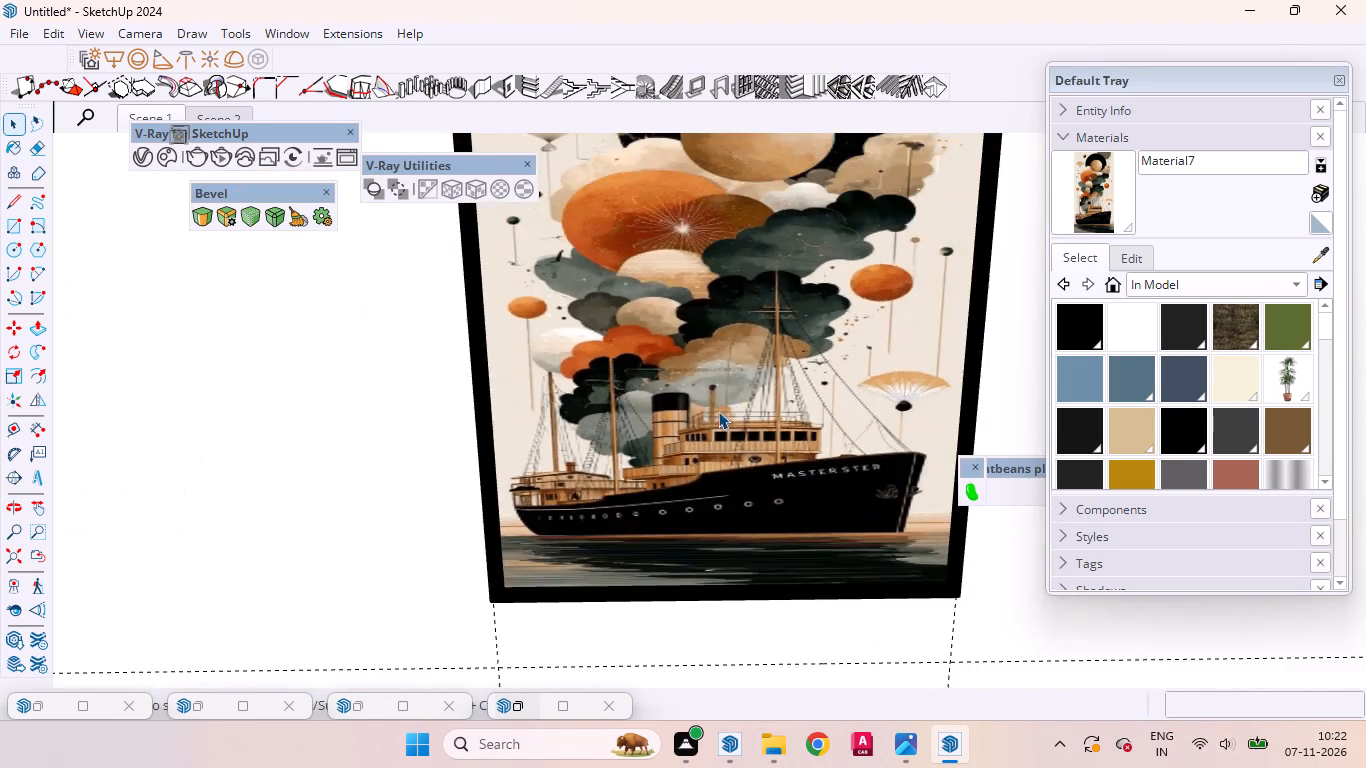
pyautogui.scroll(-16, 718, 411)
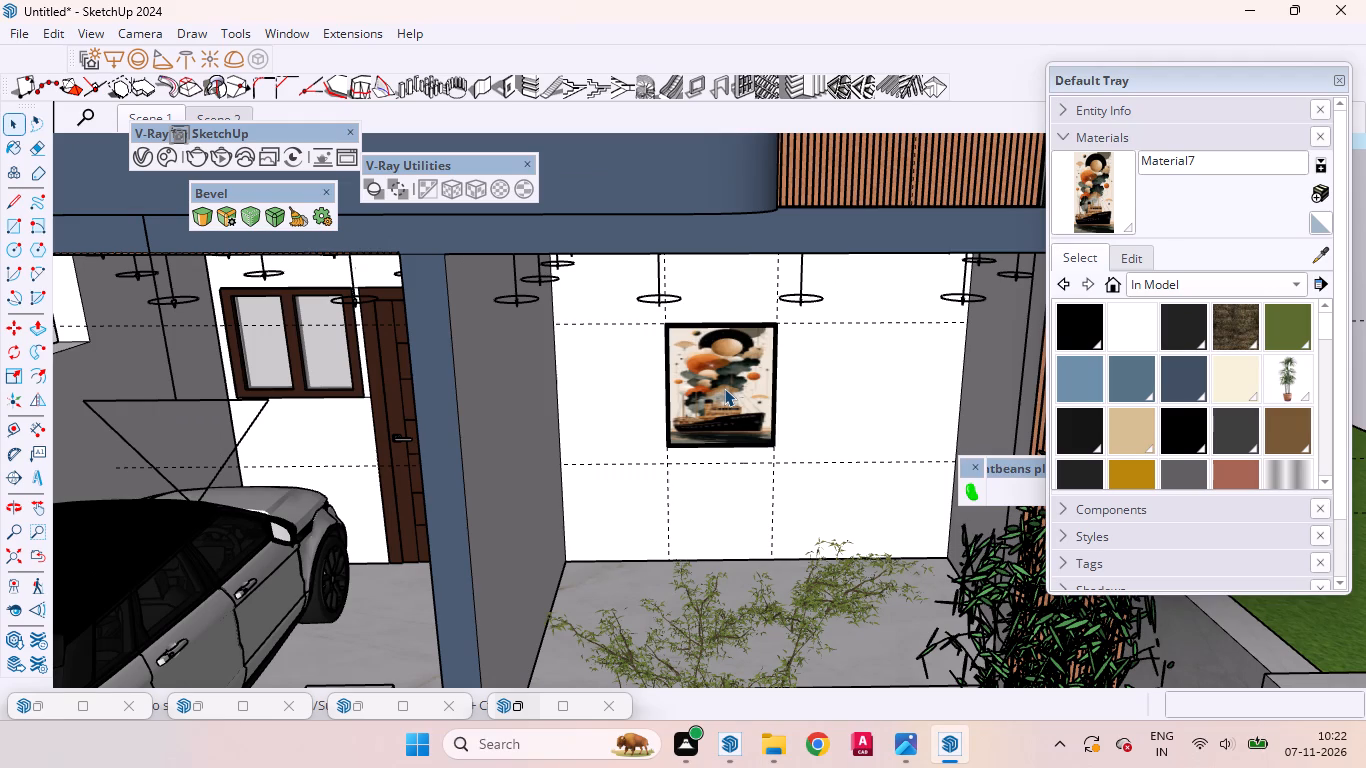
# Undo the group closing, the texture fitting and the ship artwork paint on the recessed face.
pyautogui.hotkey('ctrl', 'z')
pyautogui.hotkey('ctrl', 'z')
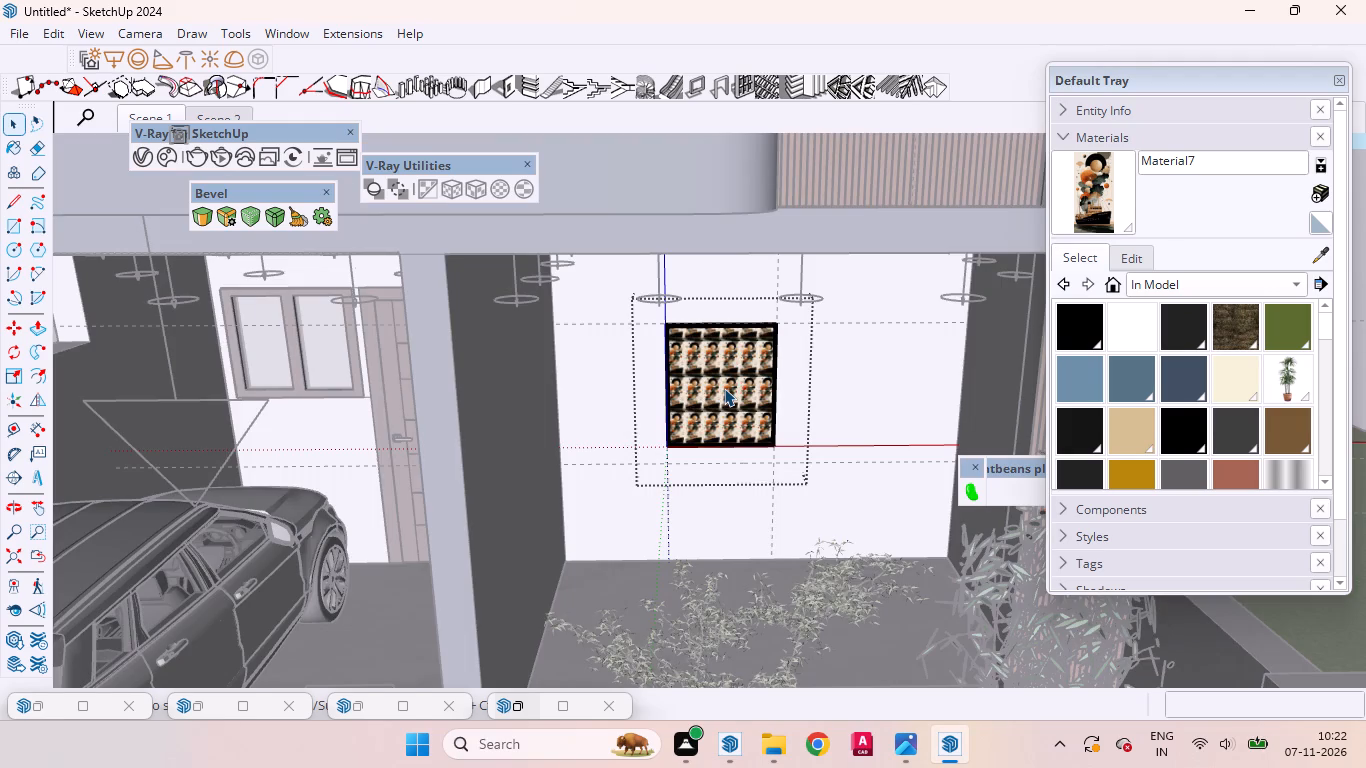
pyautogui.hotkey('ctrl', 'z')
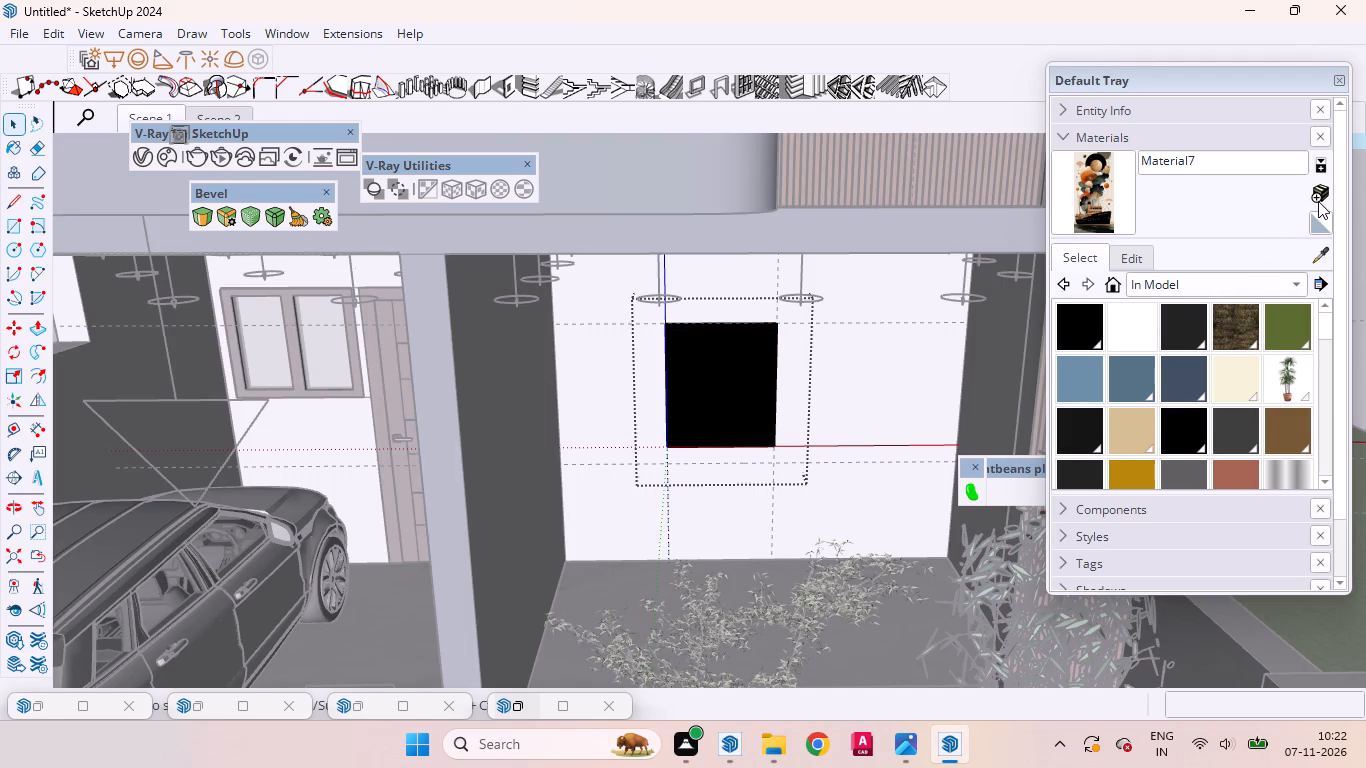
# Create a new material using the geometric elephant artwork 154cc1f048745c74353ff0be8a2ec3b3 from Downloads as its texture.
pyautogui.click(1318, 200)
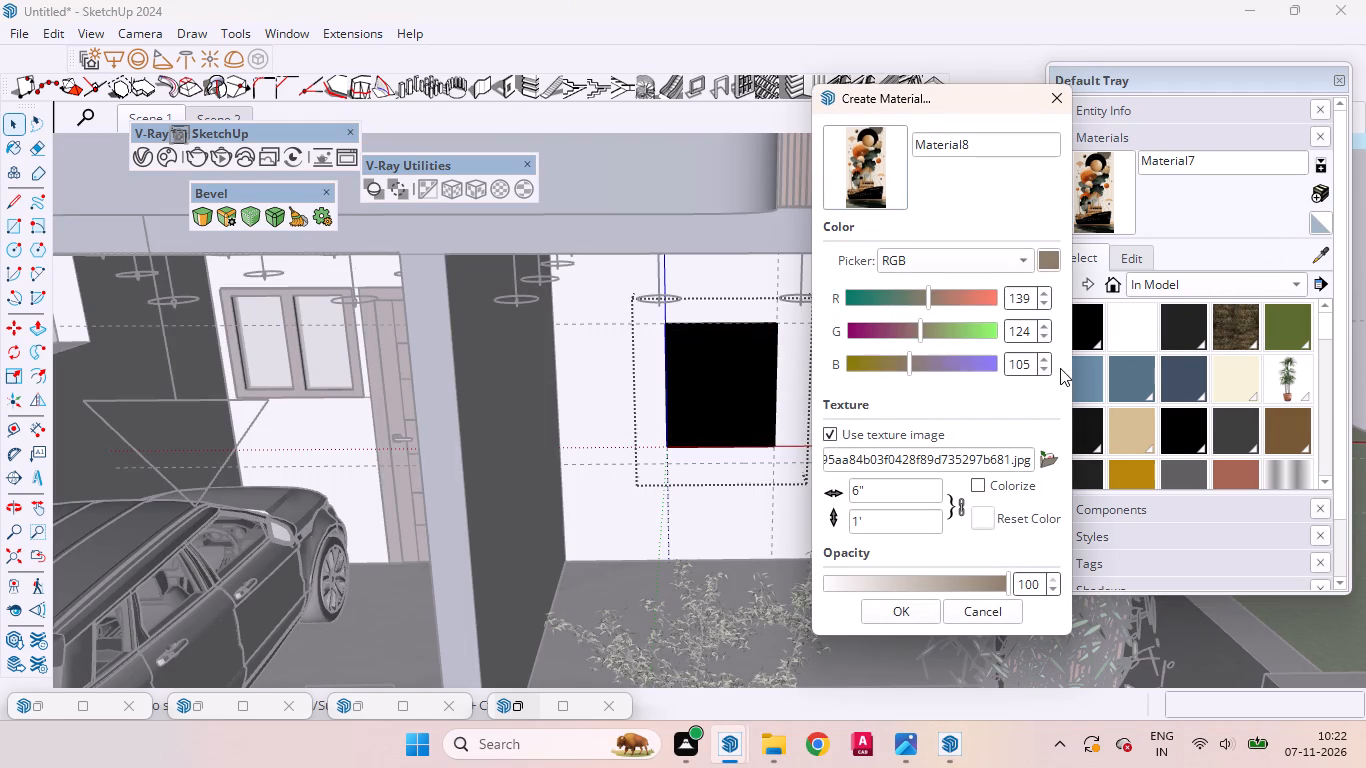
pyautogui.click(1049, 457)
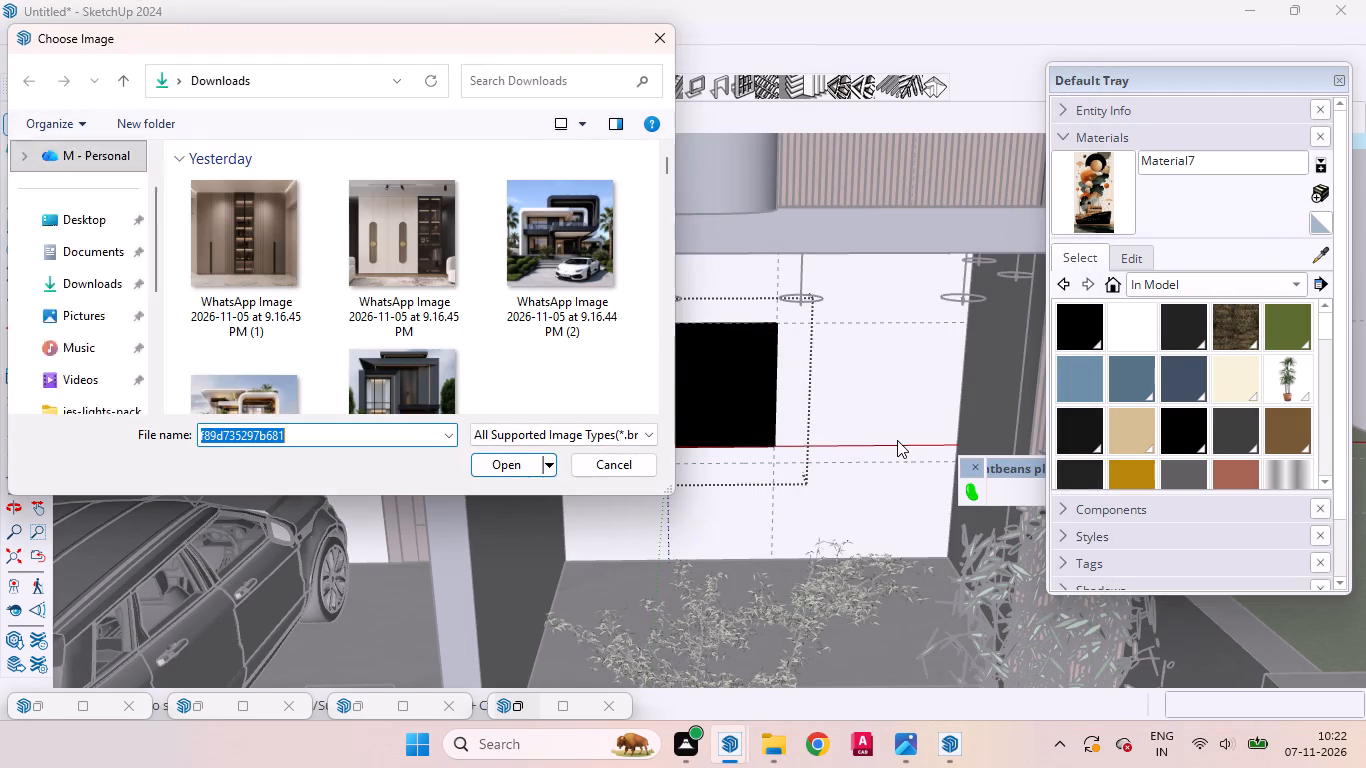
pyautogui.scroll(-1, 357, 307)
pyautogui.click(95, 275)
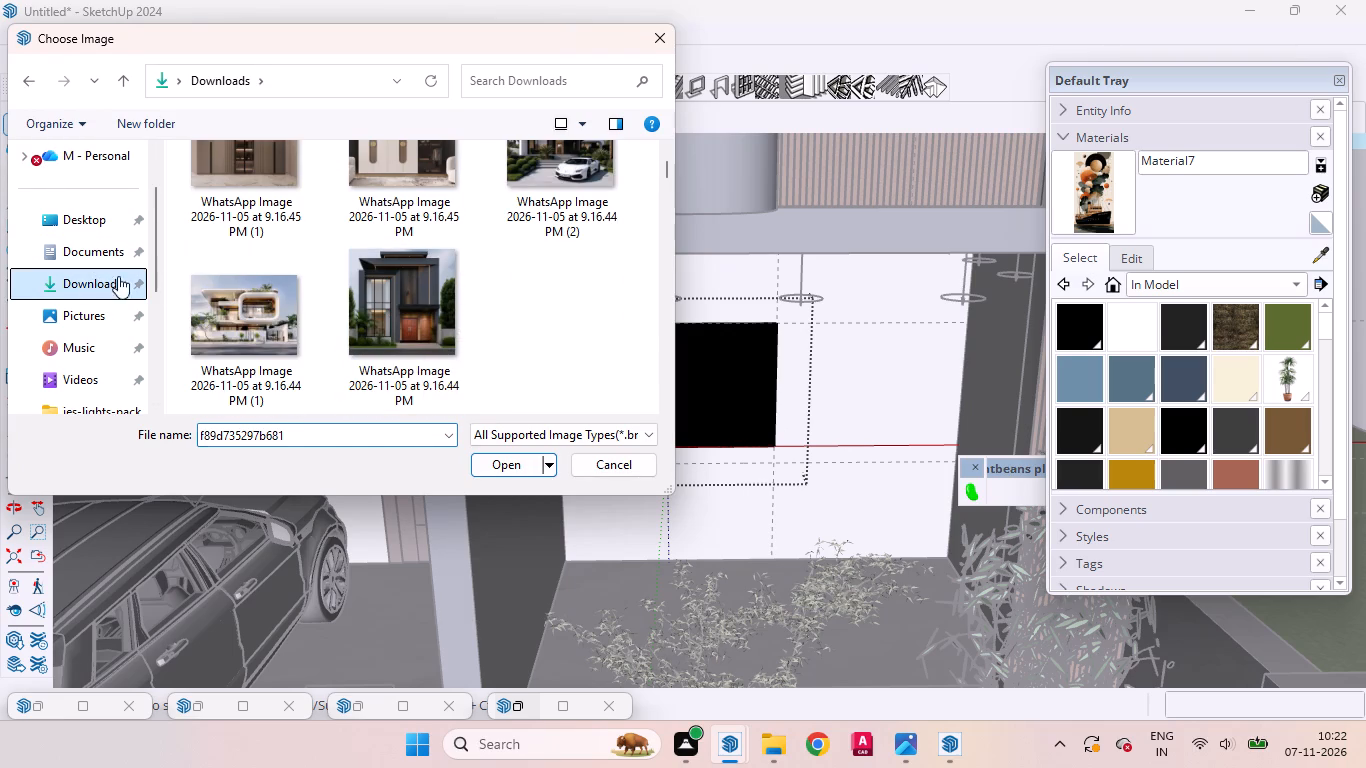
pyautogui.scroll(-7, 409, 275)
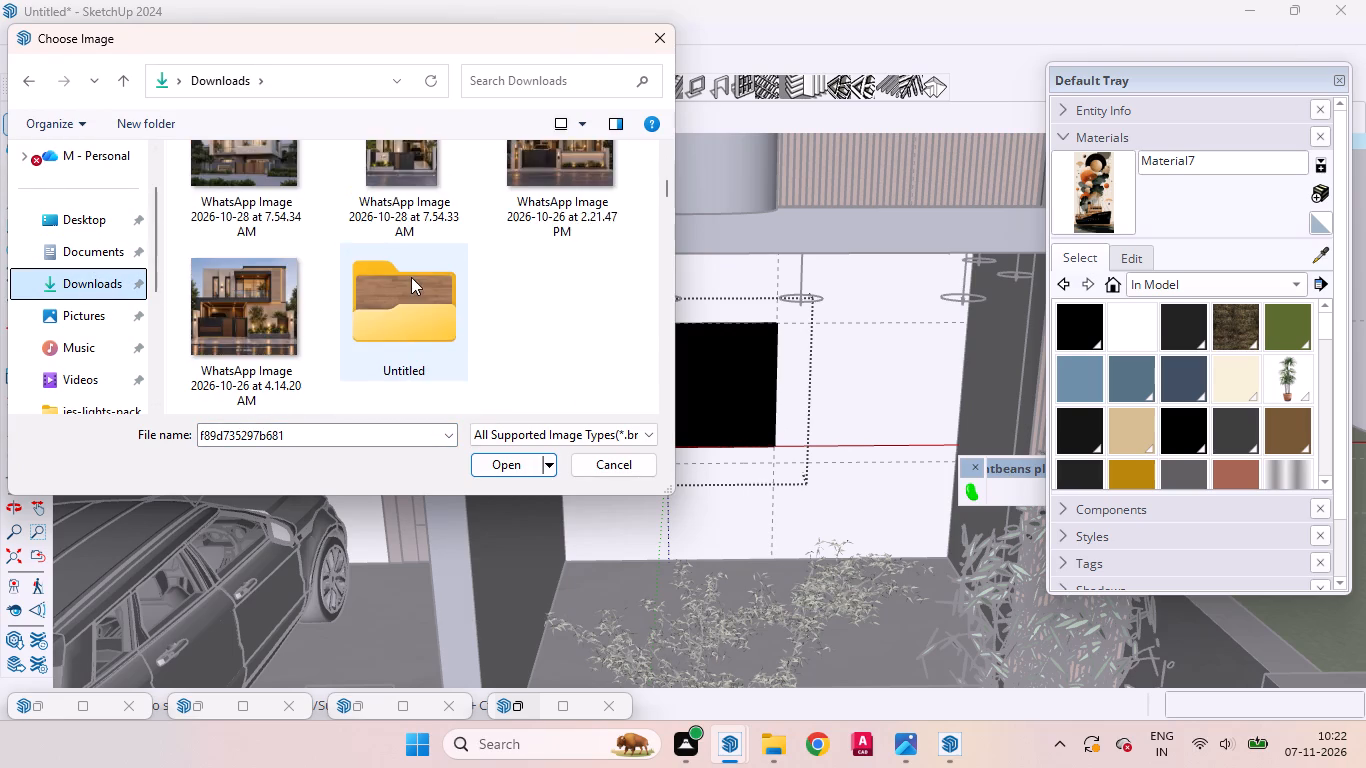
pyautogui.scroll(-6, 411, 277)
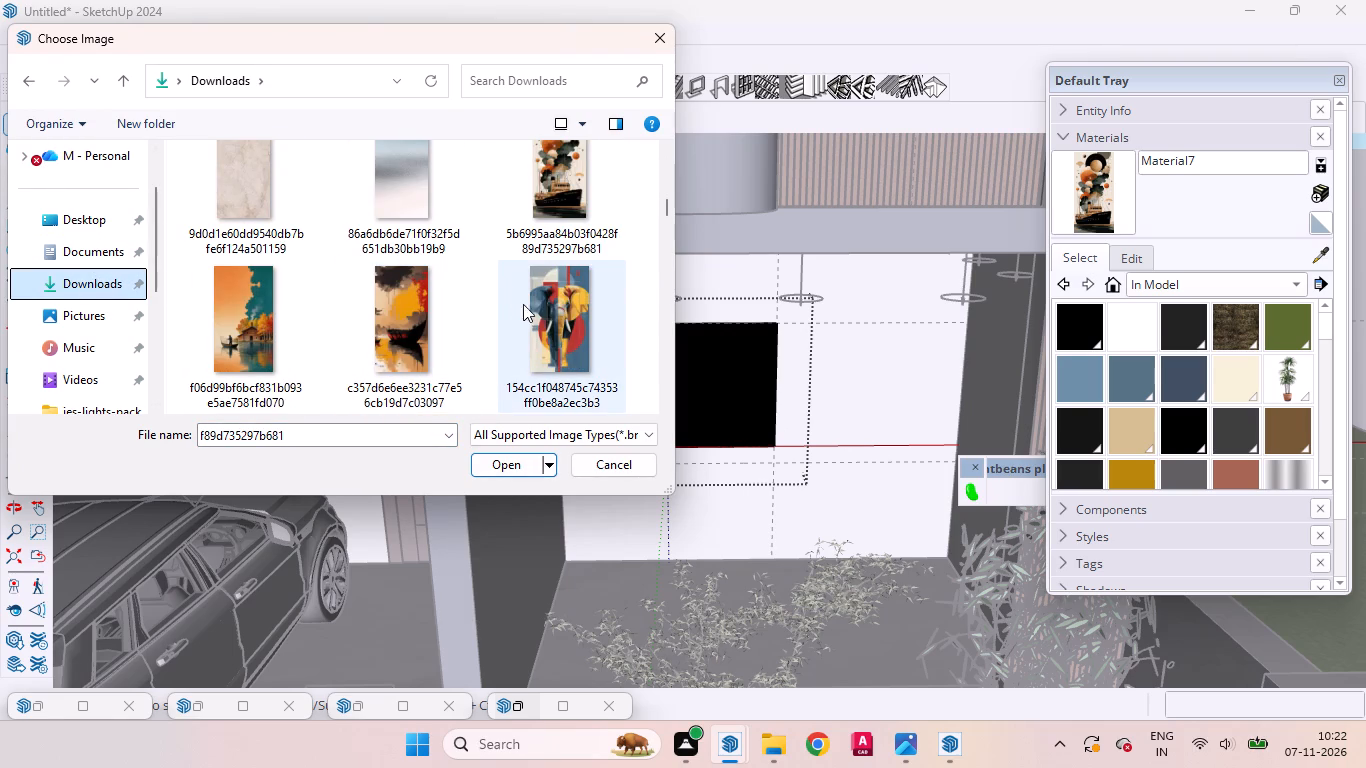
pyautogui.scroll(-1, 517, 317)
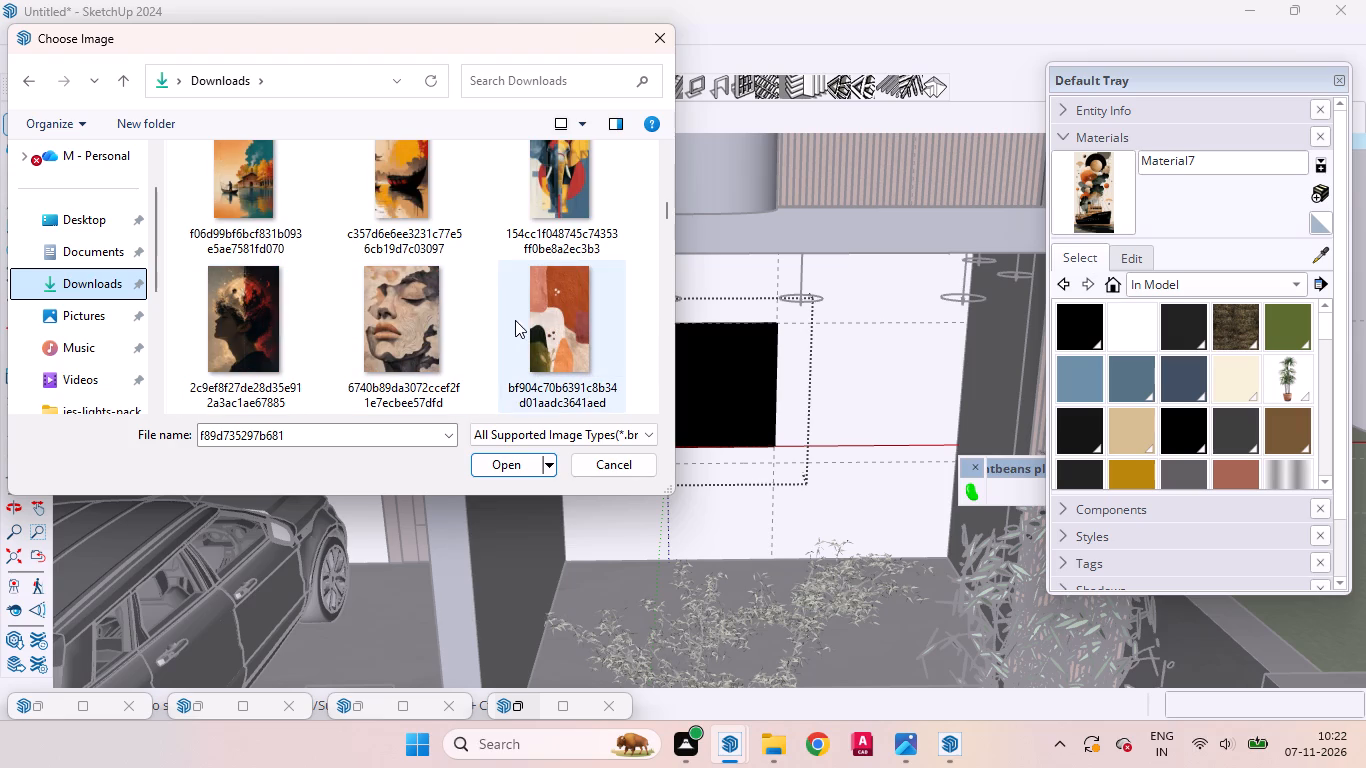
pyautogui.click(563, 189)
pyautogui.click(503, 468)
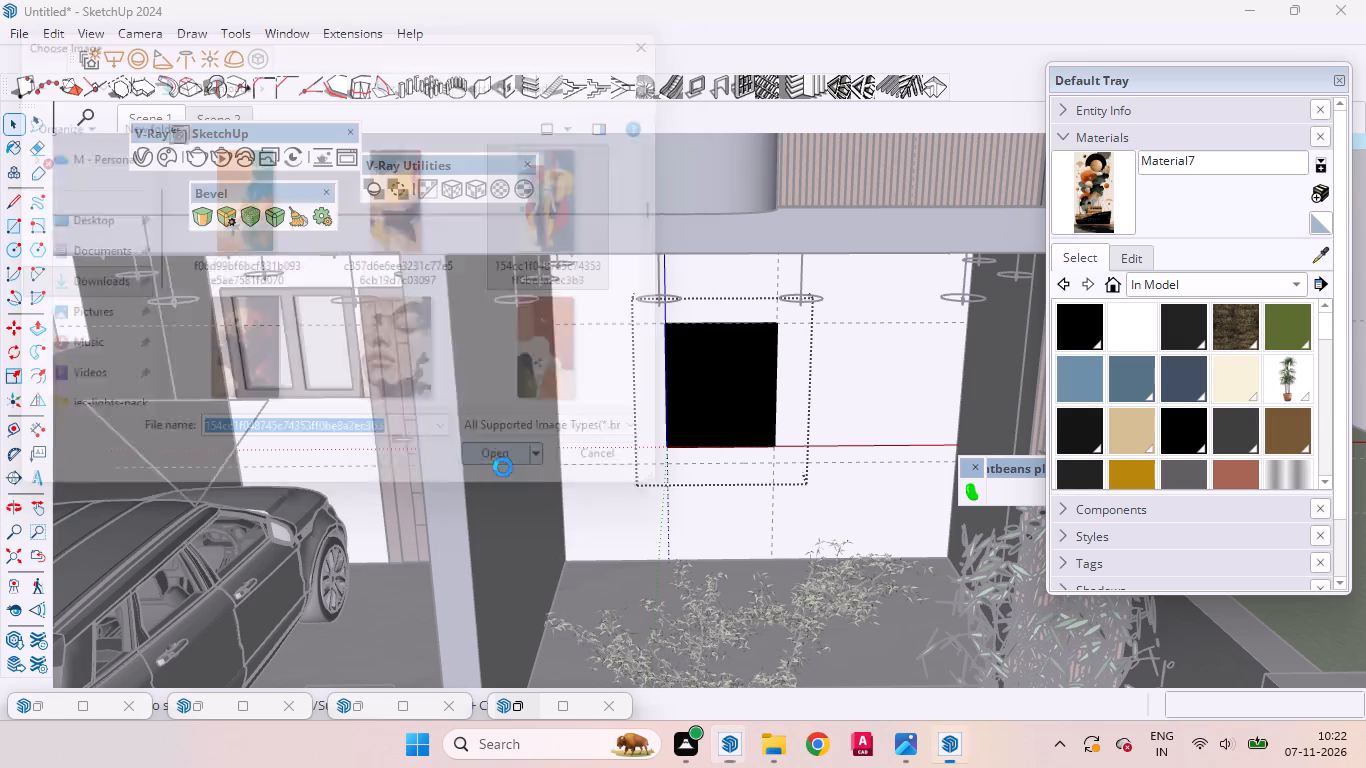
pyautogui.click(907, 605)
# Paint the elephant artwork material on the recessed face inside the black frame.
pyautogui.scroll(2, 713, 380)
pyautogui.scroll(-2, 713, 380)
pyautogui.scroll(4, 713, 380)
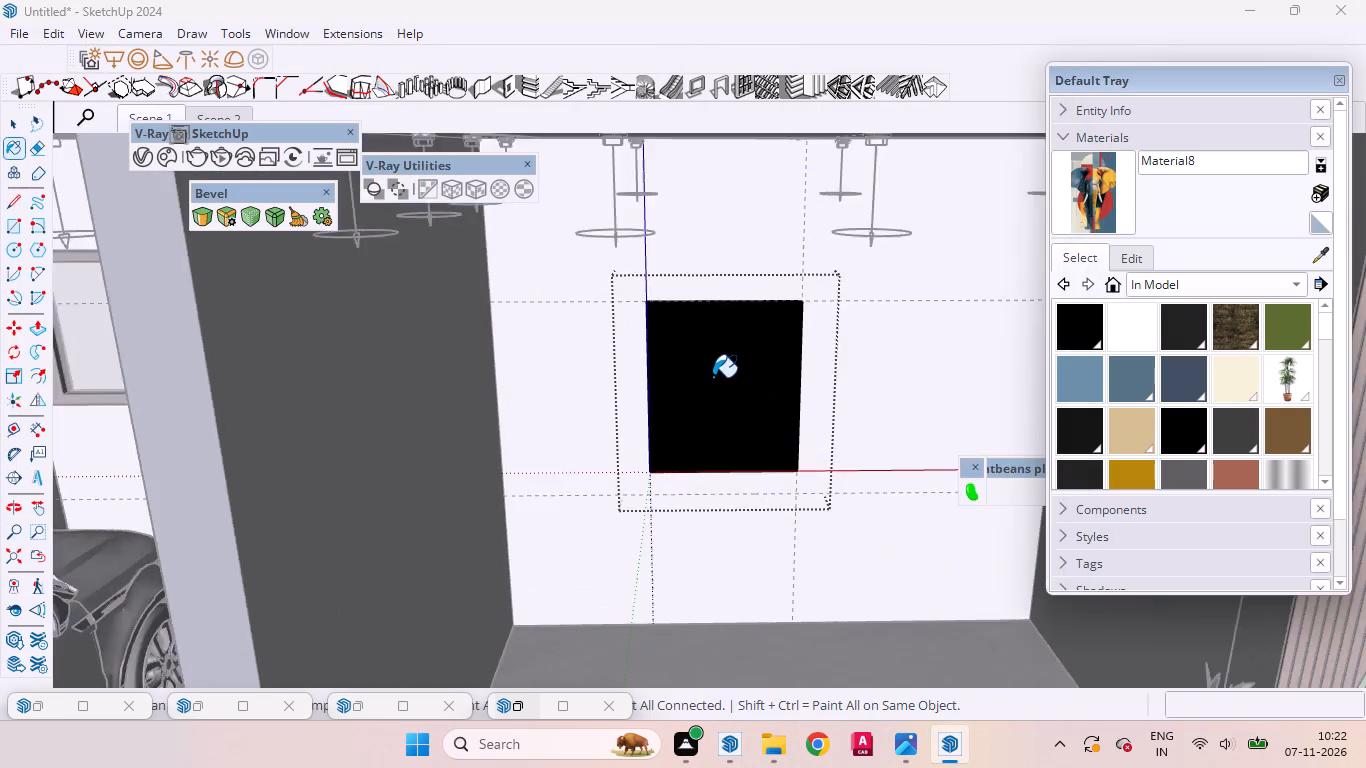
pyautogui.scroll(9, 713, 377)
pyautogui.scroll(-1, 712, 372)
pyautogui.scroll(1, 712, 372)
pyautogui.press('space')
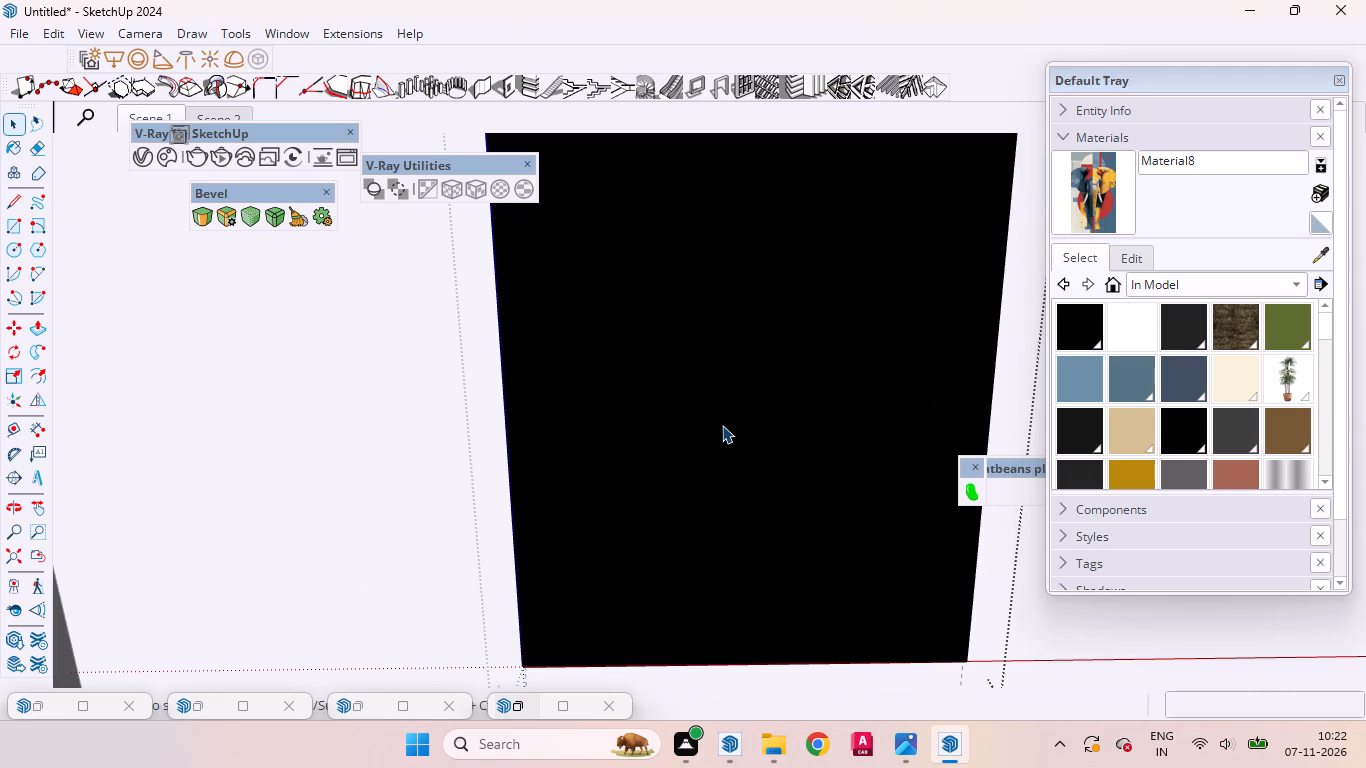
pyautogui.click(718, 423)
pyautogui.click(1077, 204)
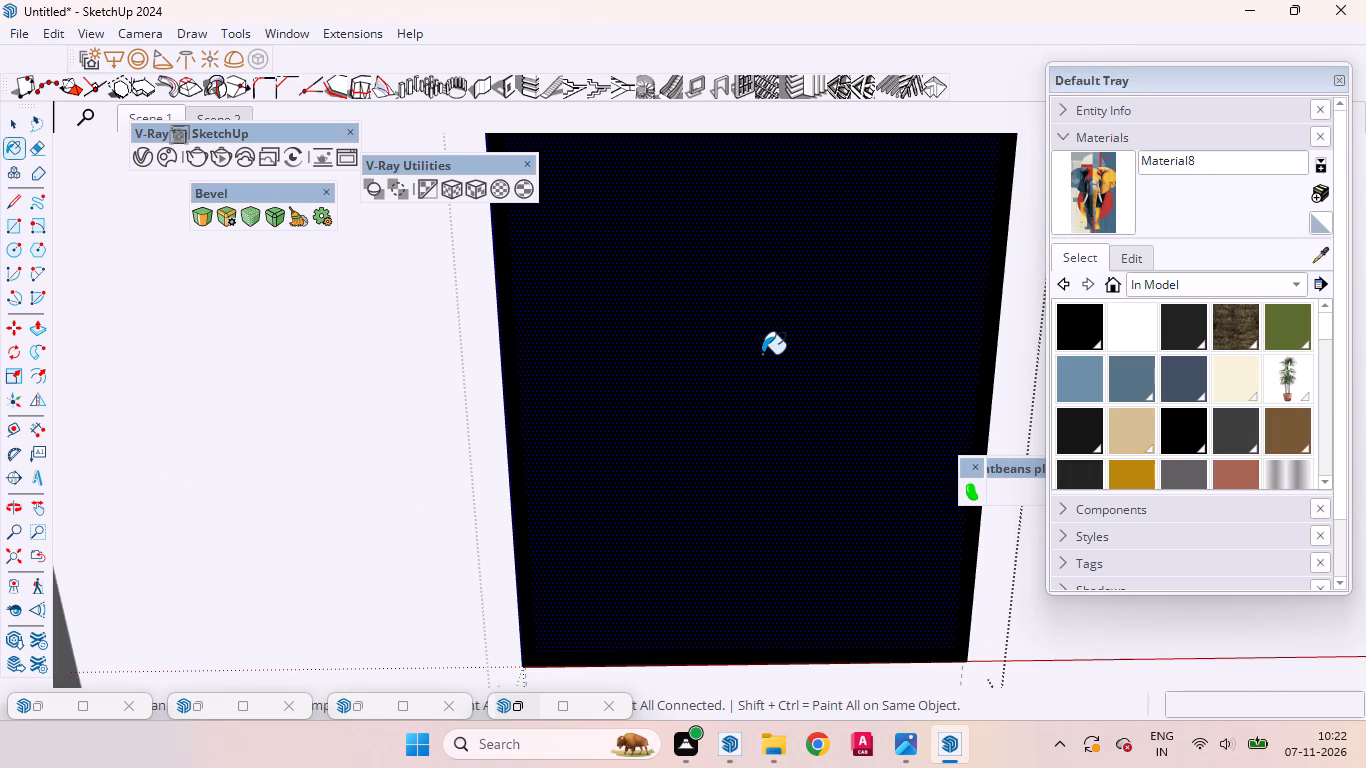
pyautogui.click(762, 354)
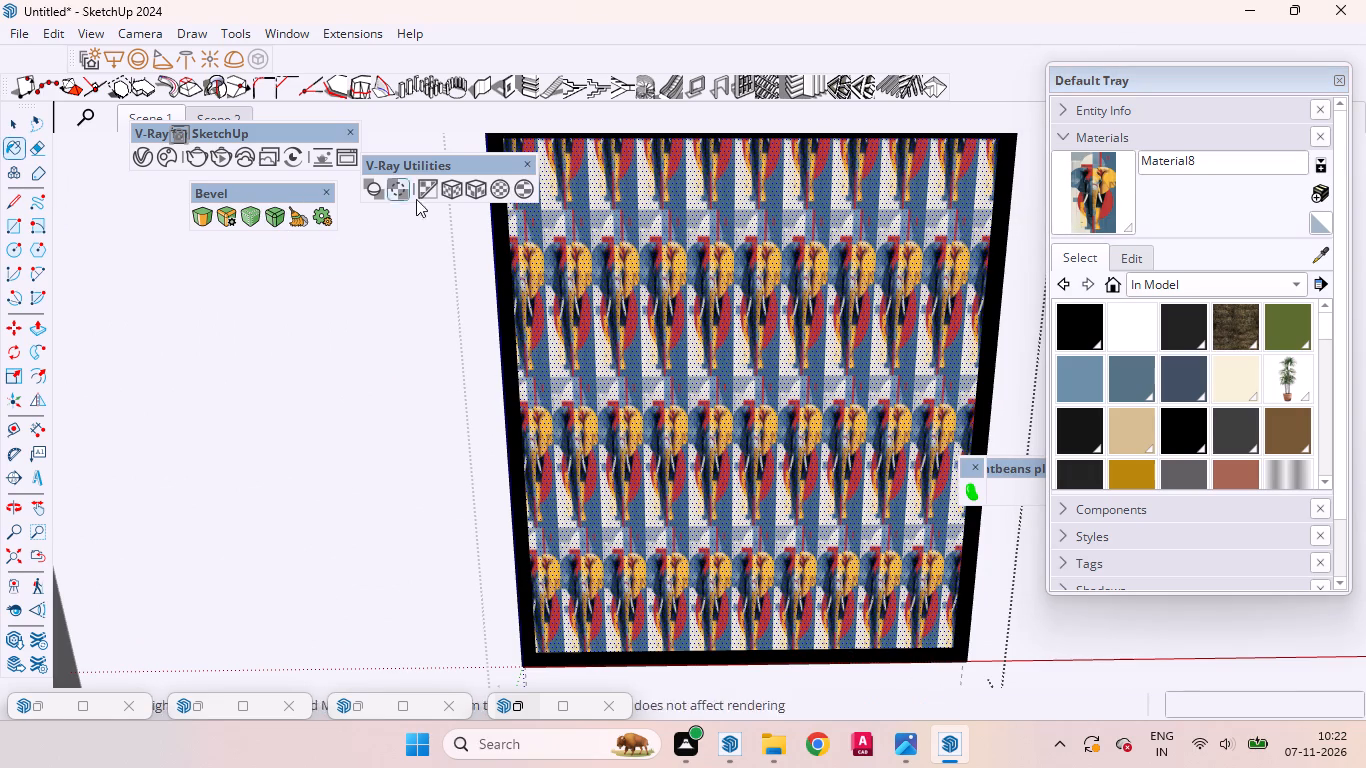
# Fit the elephant artwork texture to the recessed face with the V-Ray projection utility and close the panel's group.
pyautogui.click(474, 189)
pyautogui.scroll(-11, 579, 429)
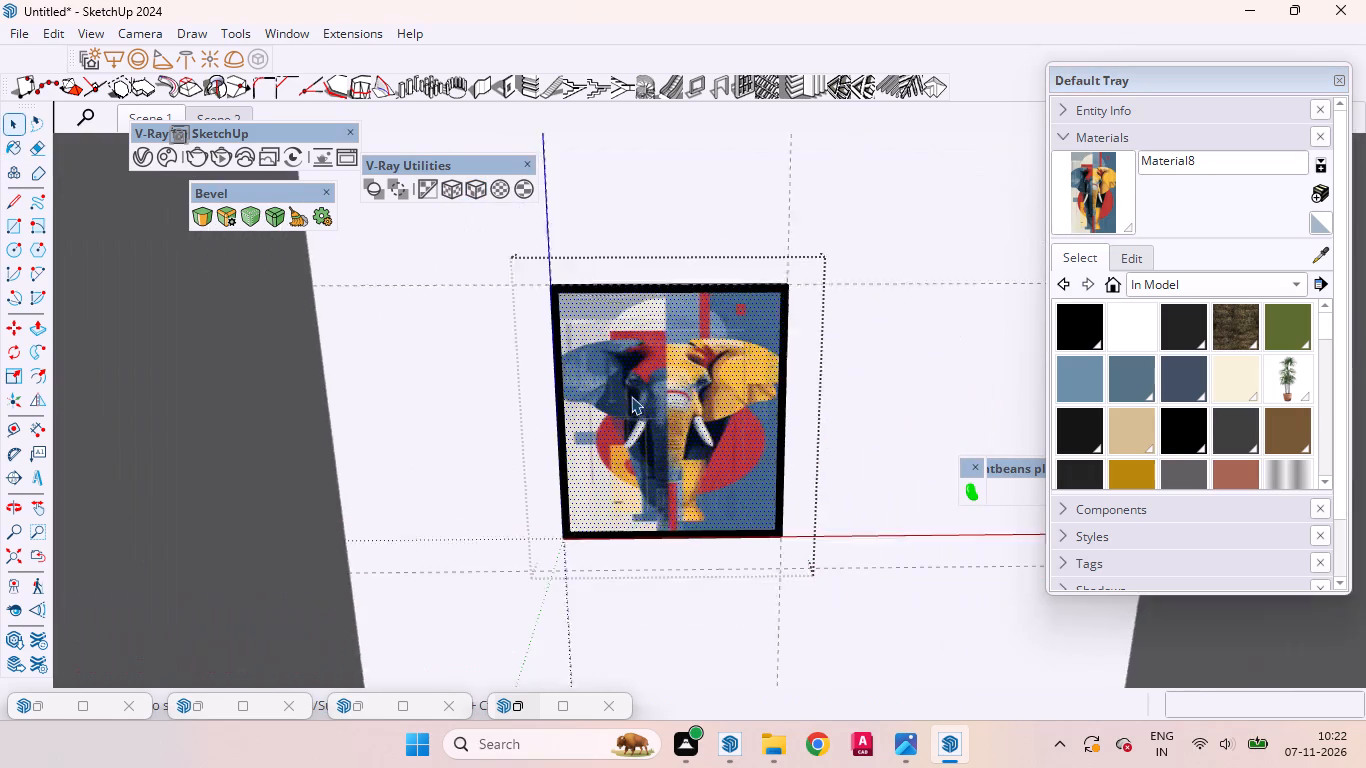
pyautogui.scroll(-20, 631, 396)
pyautogui.scroll(-2, 631, 396)
pyautogui.doubleClick(836, 321)
# Delete the horizontal guide lines running across the house model.
pyautogui.scroll(2, 646, 401)
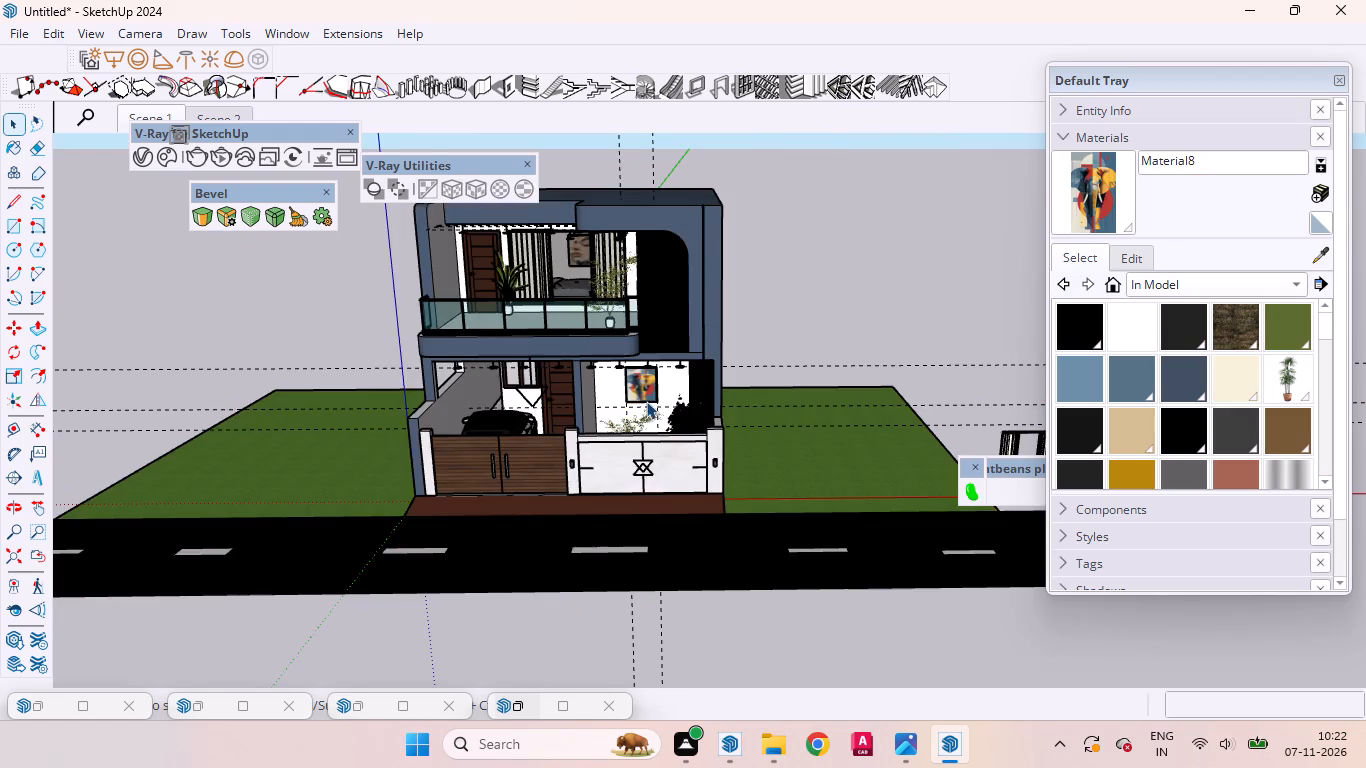
pyautogui.scroll(9, 646, 401)
pyautogui.scroll(-20, 534, 430)
pyautogui.scroll(-2, 534, 430)
pyautogui.scroll(1, 533, 391)
pyautogui.scroll(-1, 534, 391)
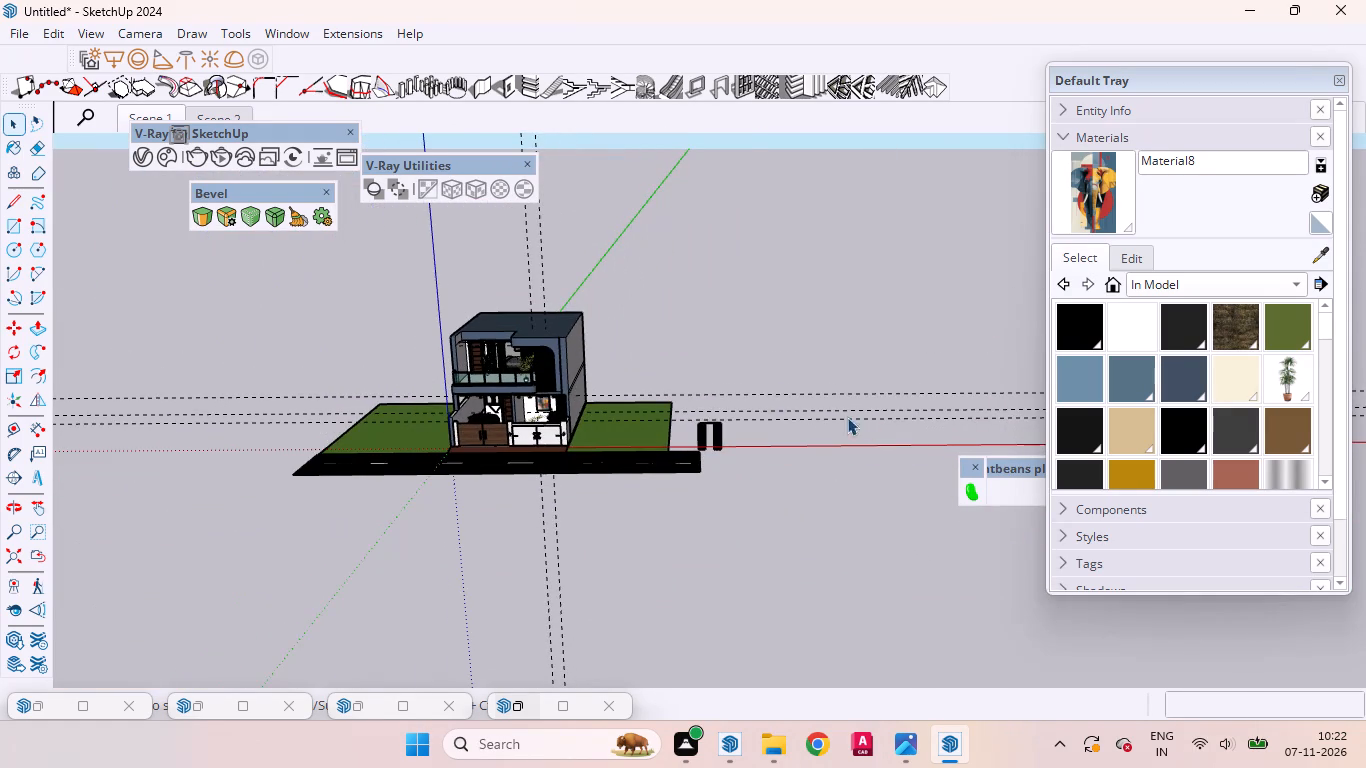
pyautogui.moveTo(903, 457); pyautogui.dragTo(796, 301)
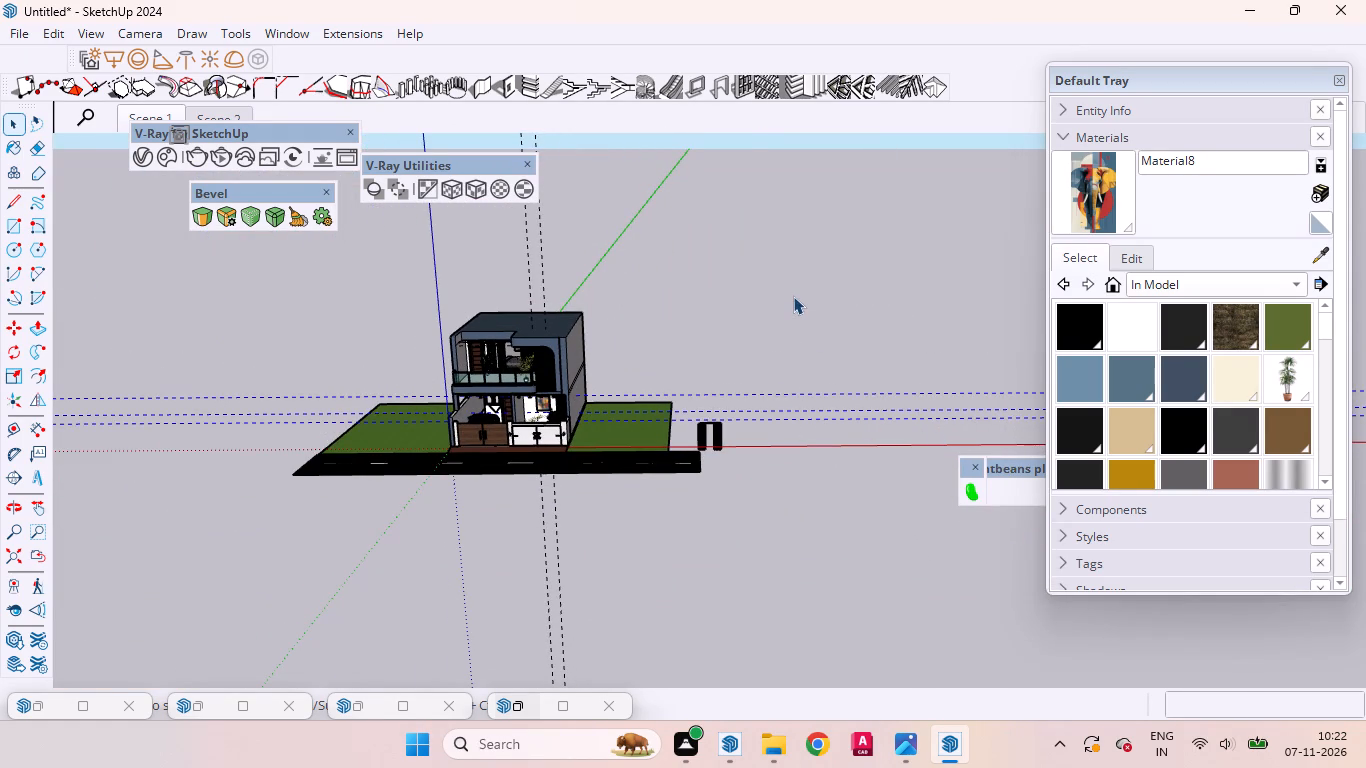
pyautogui.press('Delete')
# Delete the remaining vertical guide lines passing through the house.
pyautogui.scroll(1, 589, 421)
pyautogui.scroll(-1, 589, 421)
pyautogui.scroll(9, 589, 422)
pyautogui.scroll(-2, 511, 402)
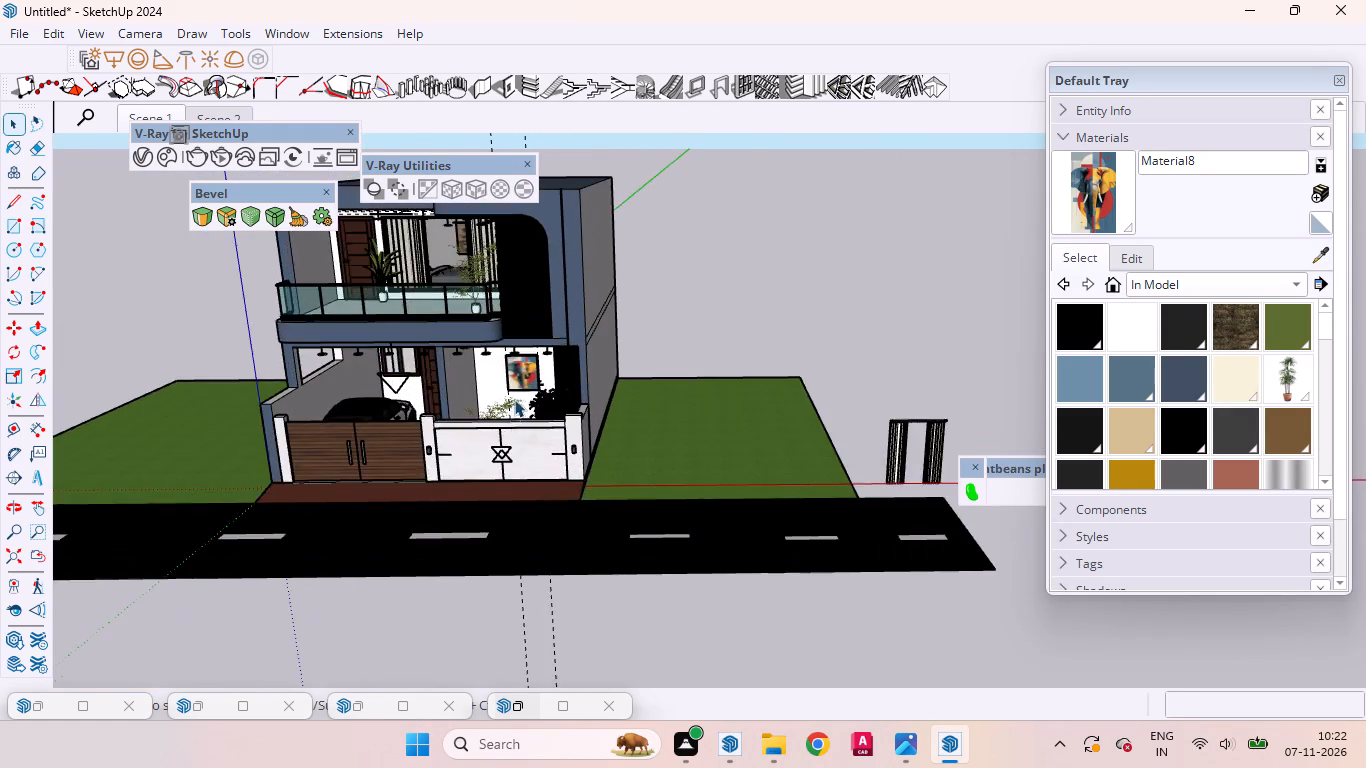
pyautogui.scroll(-10, 514, 399)
pyautogui.moveTo(597, 552); pyautogui.dragTo(467, 460)
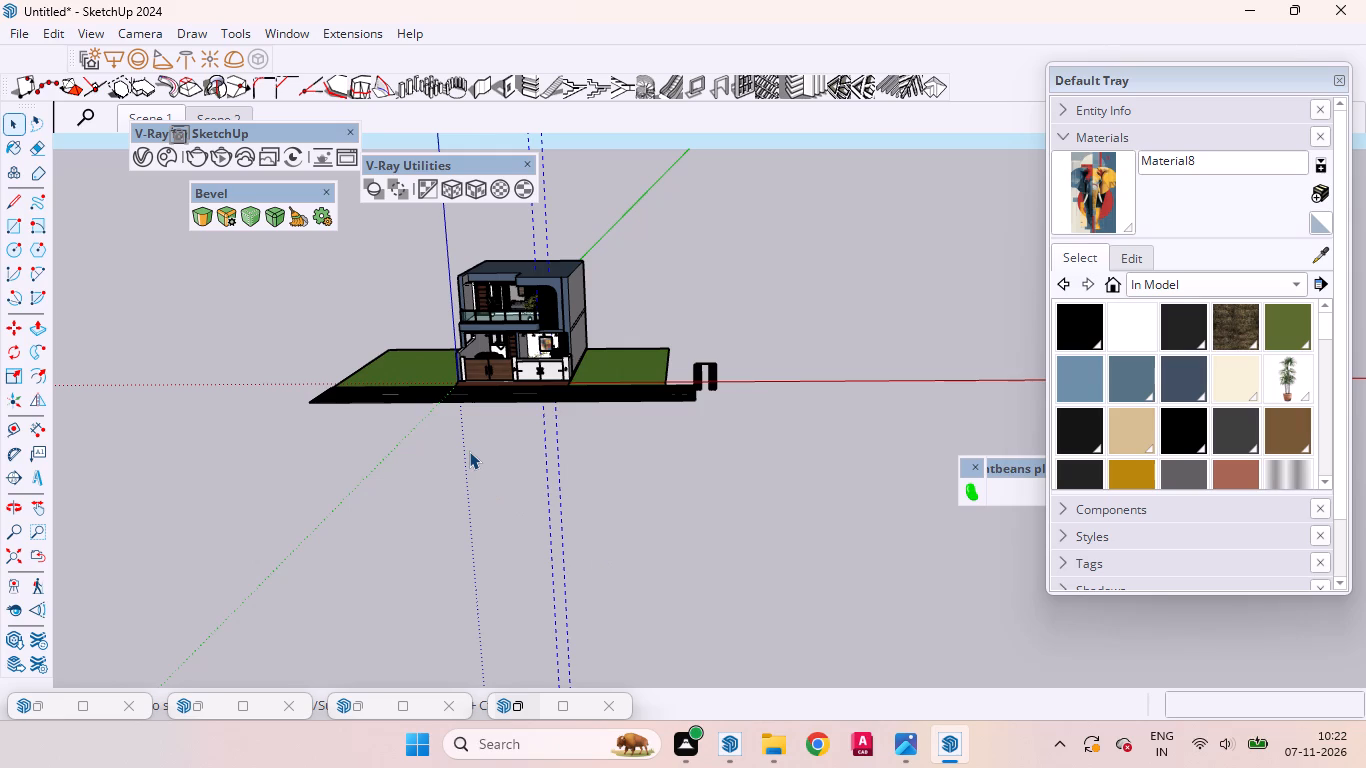
pyautogui.press('Delete')
pyautogui.click(709, 546)
# Narrow the framed elephant picture on the ground-floor rear wall by scaling it to about 0.93 along the red axis.
pyautogui.scroll(5, 688, 414)
pyautogui.scroll(-5, 889, 458)
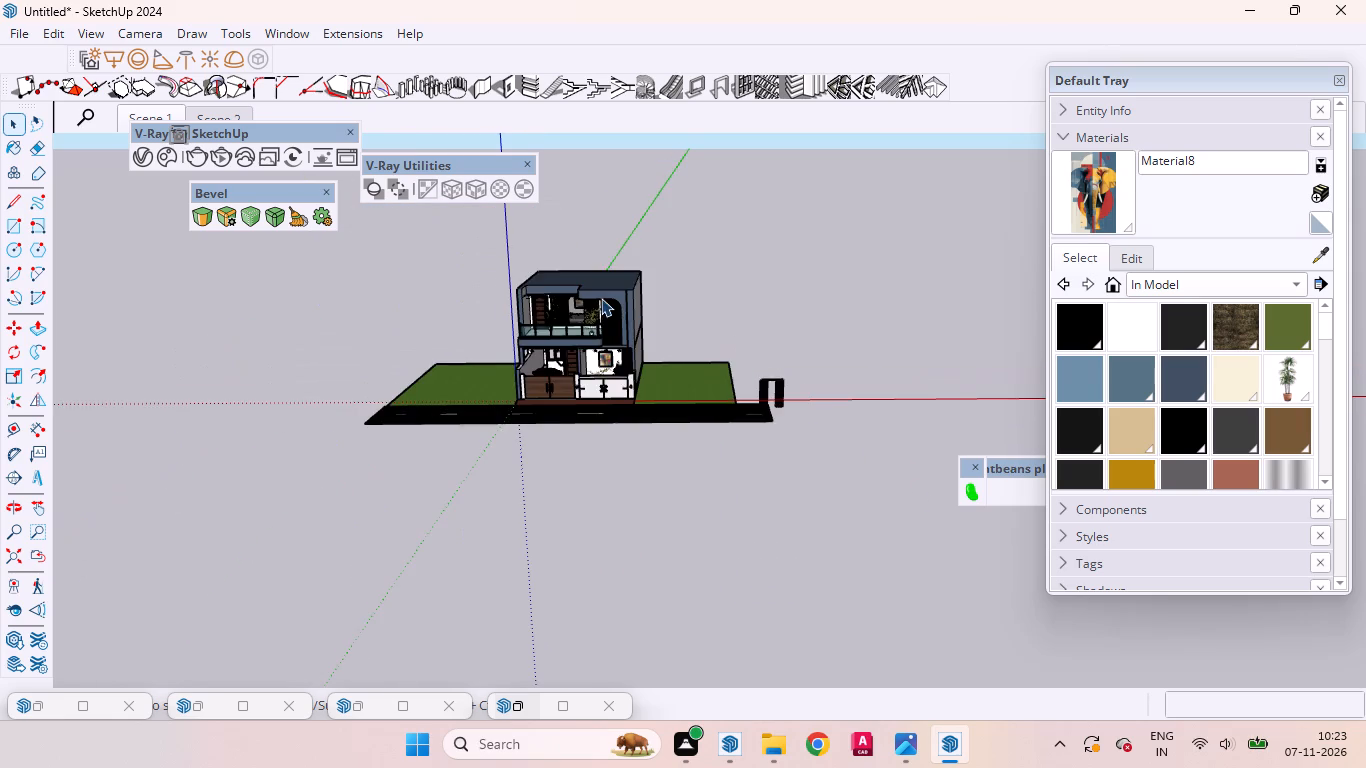
pyautogui.scroll(20, 601, 298)
pyautogui.scroll(1, 601, 298)
pyautogui.moveTo(612, 472); pyautogui.dragTo(589, 413, button='middle')
pyautogui.scroll(17, 611, 415)
pyautogui.scroll(-8, 705, 454)
pyautogui.scroll(3, 703, 379)
pyautogui.scroll(-5, 703, 379)
pyautogui.moveTo(742, 472); pyautogui.dragTo(792, 482, button='middle')
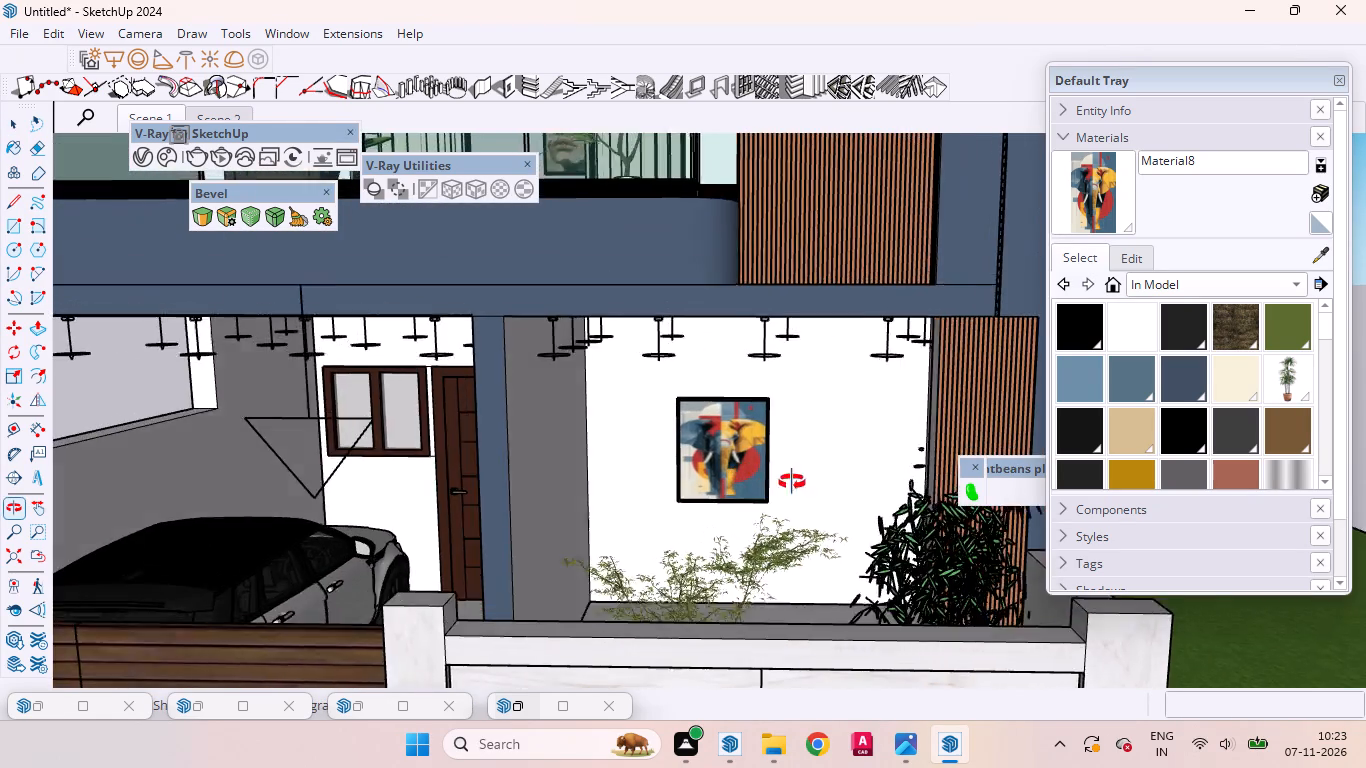
pyautogui.moveTo(792, 482); pyautogui.dragTo(810, 482, button='middle')
pyautogui.scroll(8, 720, 456)
pyautogui.click(681, 476)
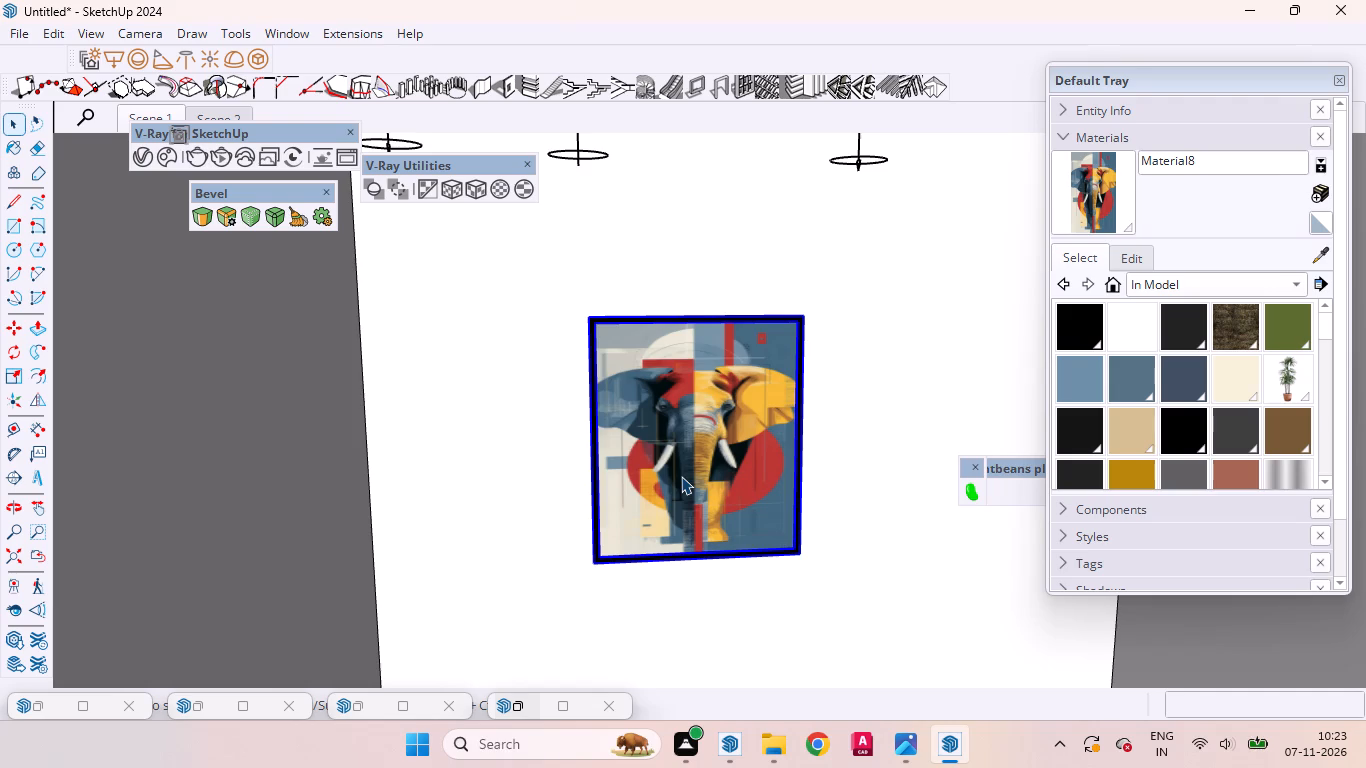
pyautogui.press('s')
pyautogui.scroll(10, 663, 471)
pyautogui.moveTo(559, 437); pyautogui.dragTo(669, 437, button='middle')
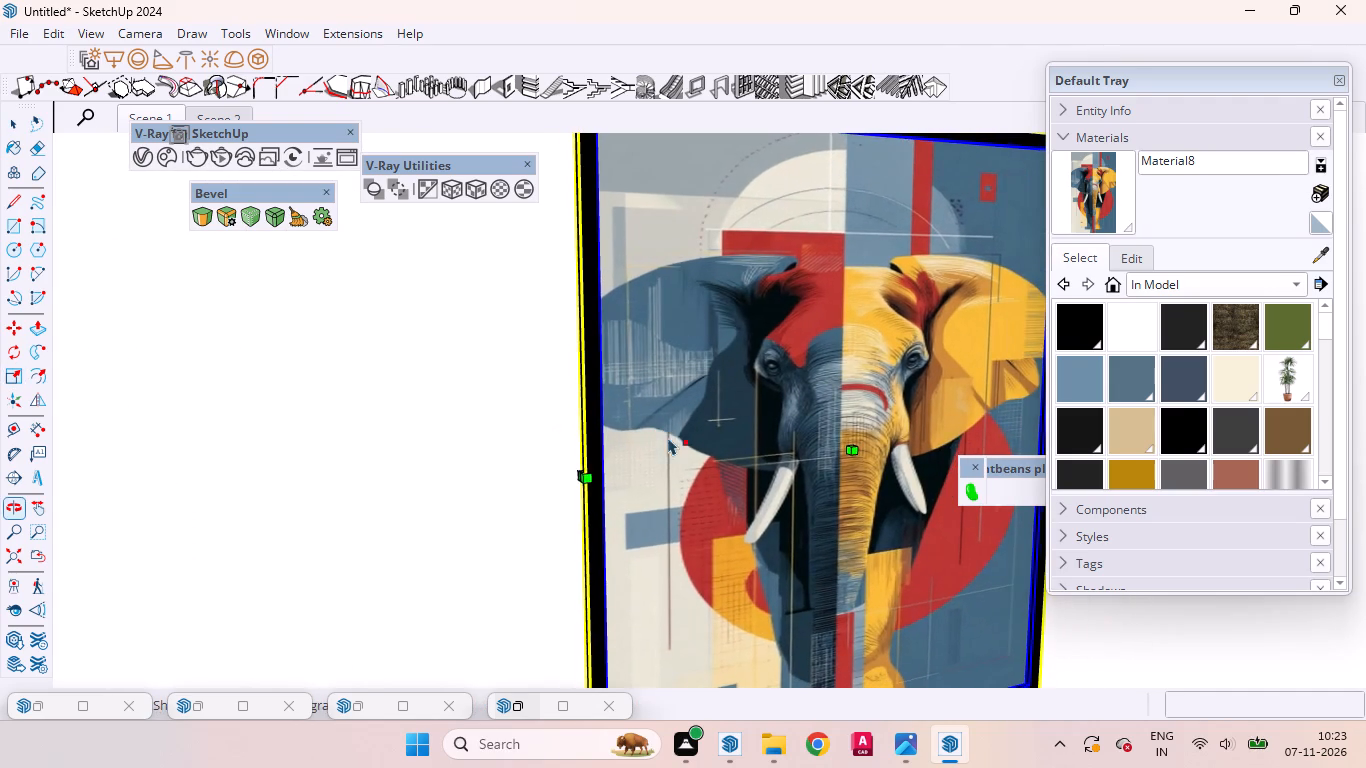
pyautogui.scroll(3, 572, 471)
pyautogui.scroll(-1, 573, 470)
pyautogui.scroll(7, 574, 470)
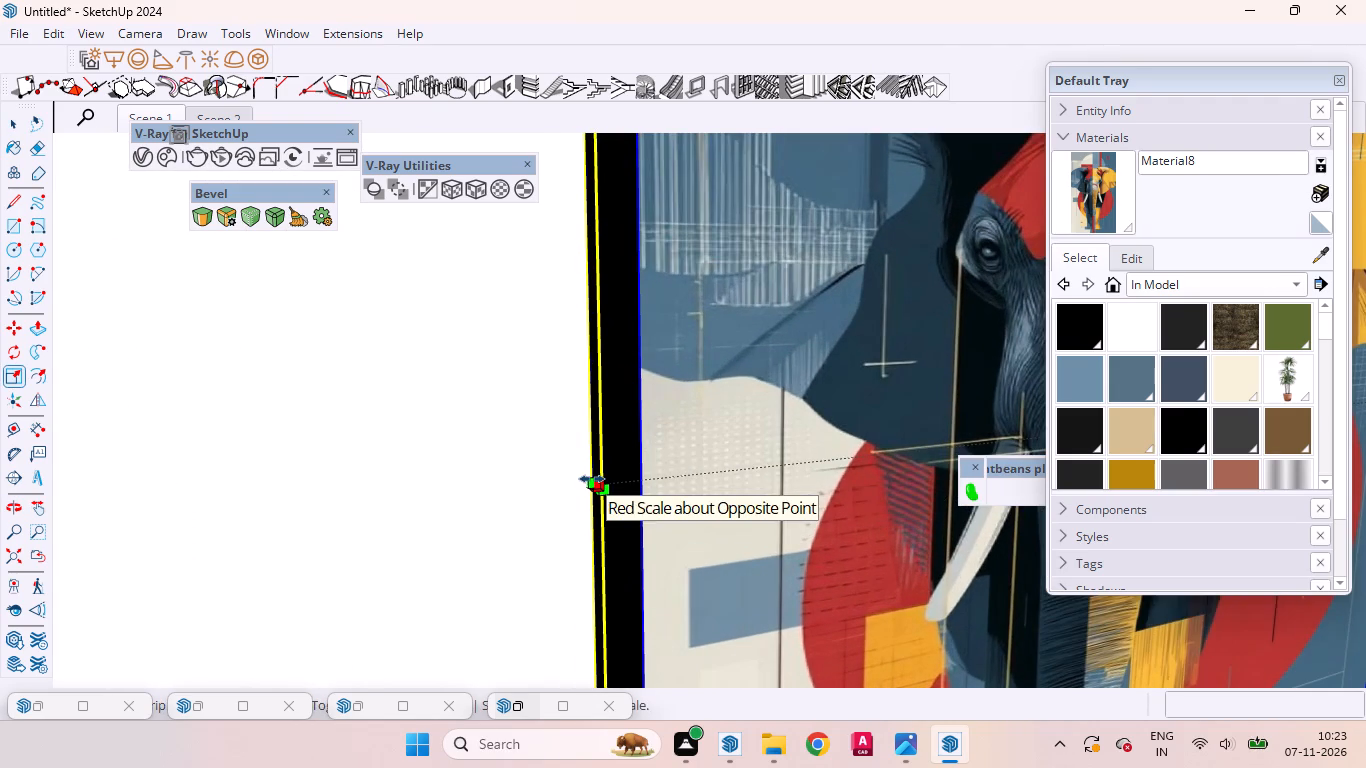
pyautogui.click(592, 479)
pyautogui.click(685, 459)
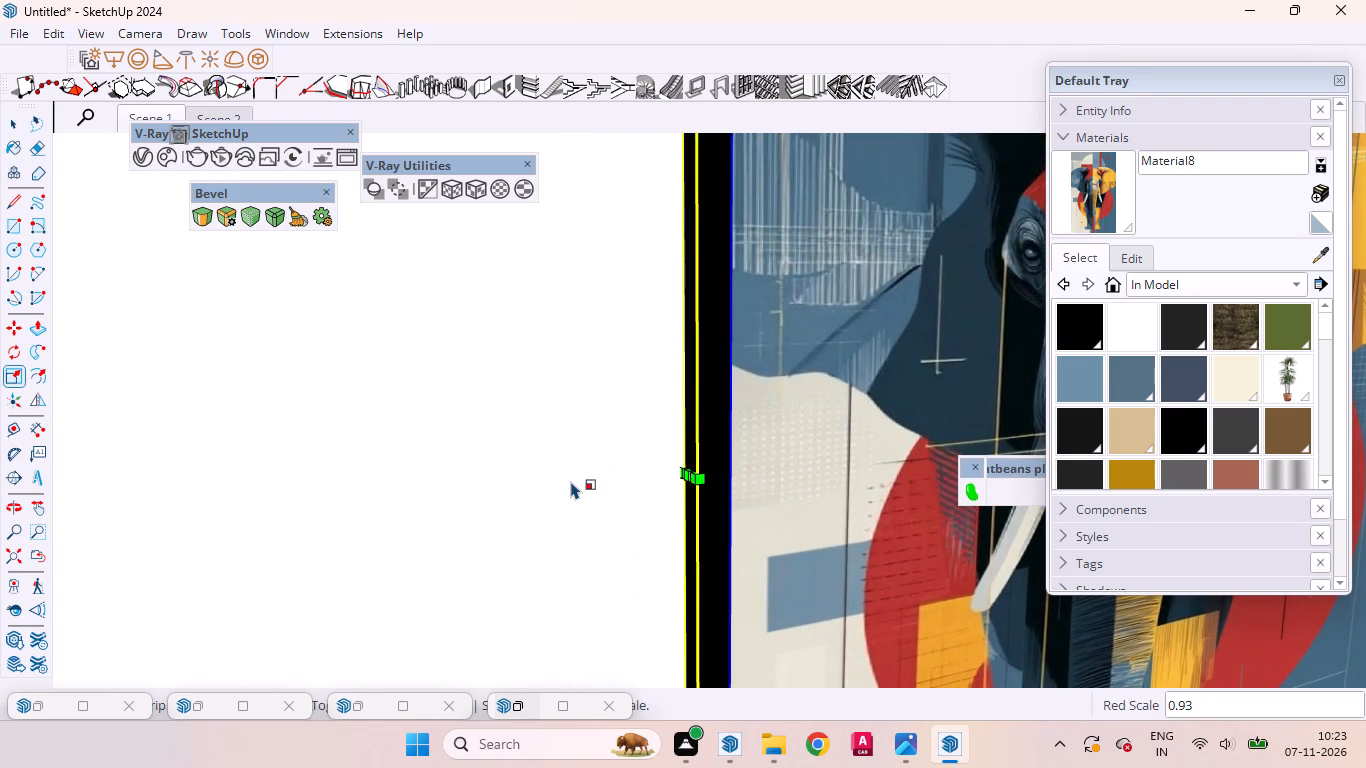
pyautogui.press('space')
# Examine the framed elephant picture on the ground-floor wall up close and within the whole front elevation.
pyautogui.scroll(-18, 568, 482)
pyautogui.moveTo(612, 416); pyautogui.dragTo(462, 384, button='middle')
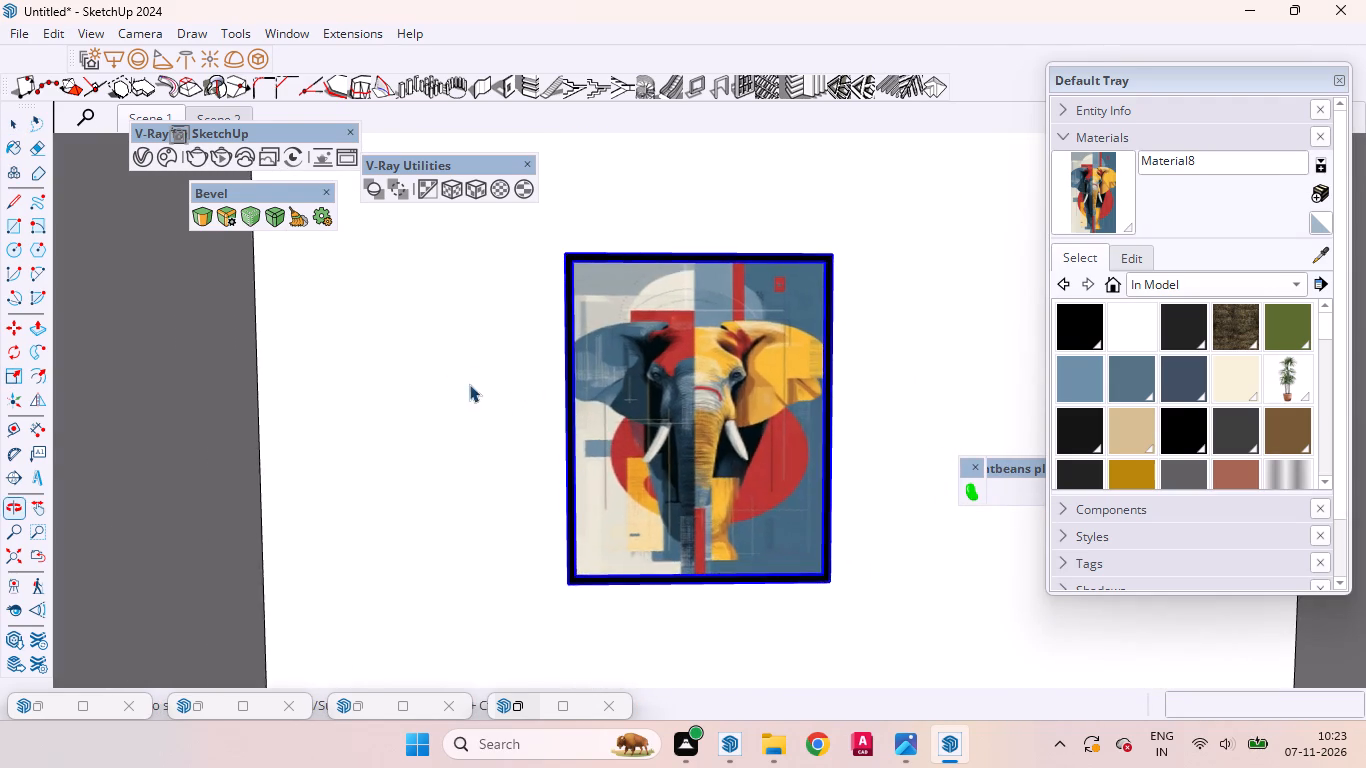
pyautogui.scroll(-5, 485, 381)
pyautogui.scroll(1, 512, 375)
pyautogui.scroll(-14, 520, 369)
pyautogui.scroll(1, 594, 372)
pyautogui.moveTo(614, 404); pyautogui.dragTo(652, 477, button='middle')
pyautogui.scroll(-6, 652, 477)
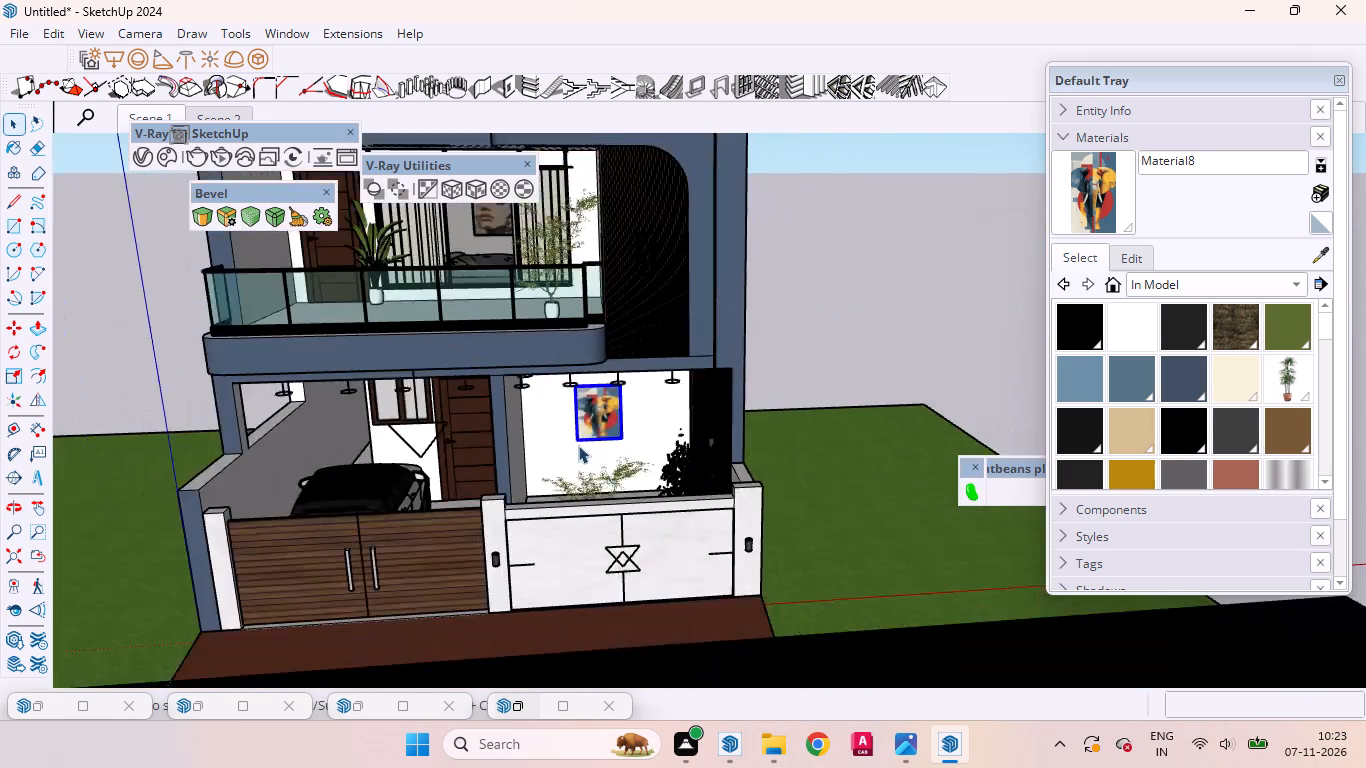
pyautogui.scroll(-3, 578, 445)
pyautogui.click(840, 341)
pyautogui.scroll(14, 613, 395)
pyautogui.moveTo(552, 471); pyautogui.dragTo(557, 474, button='middle')
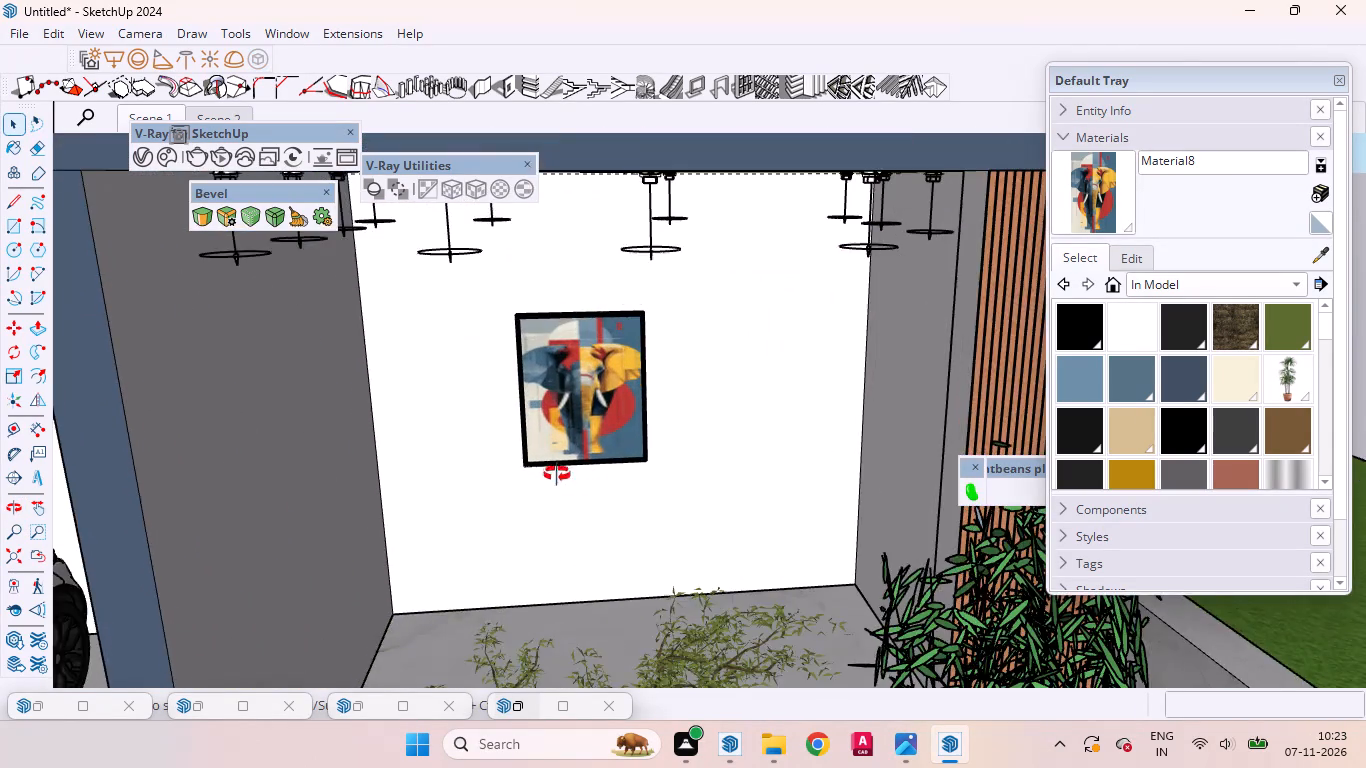
pyautogui.moveTo(557, 474); pyautogui.dragTo(568, 448, button='middle')
pyautogui.scroll(-11, 576, 445)
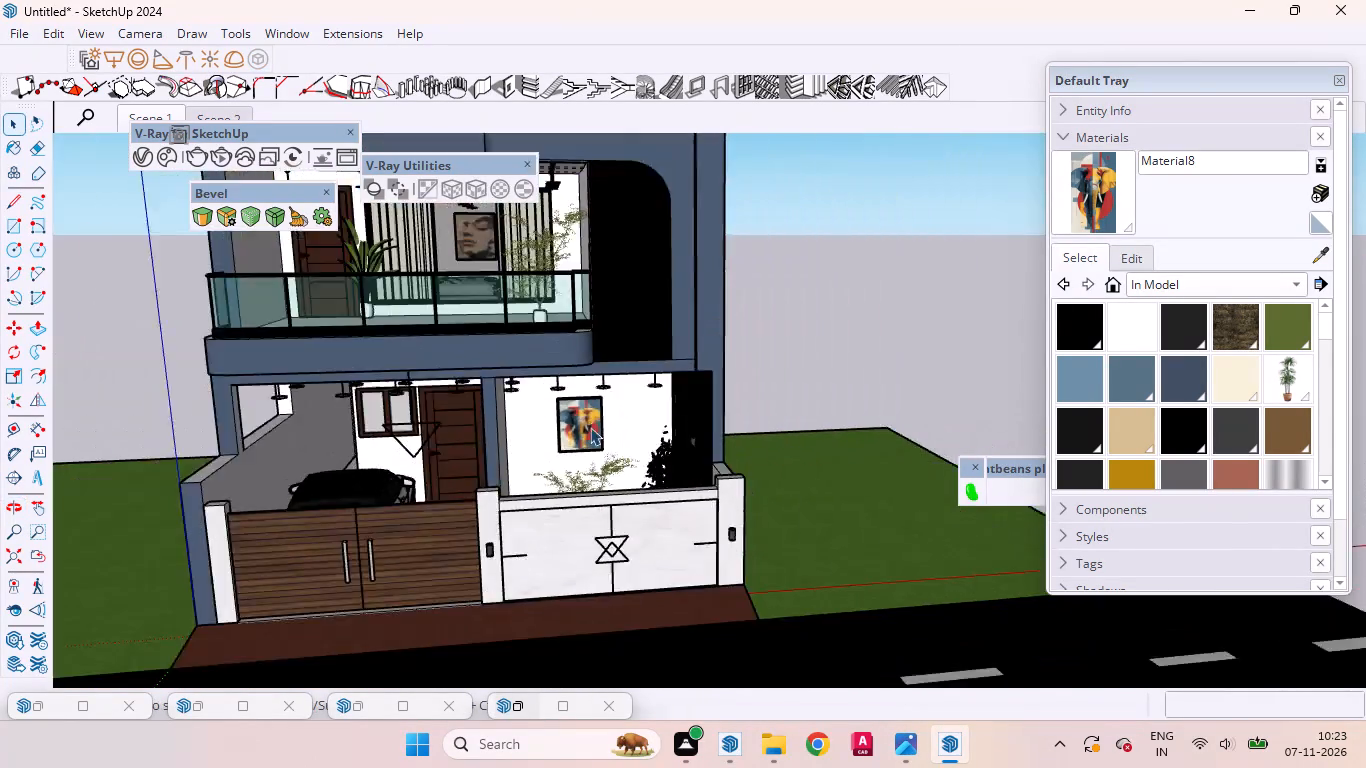
pyautogui.scroll(-6, 590, 427)
pyautogui.scroll(9, 595, 417)
pyautogui.scroll(-5, 636, 451)
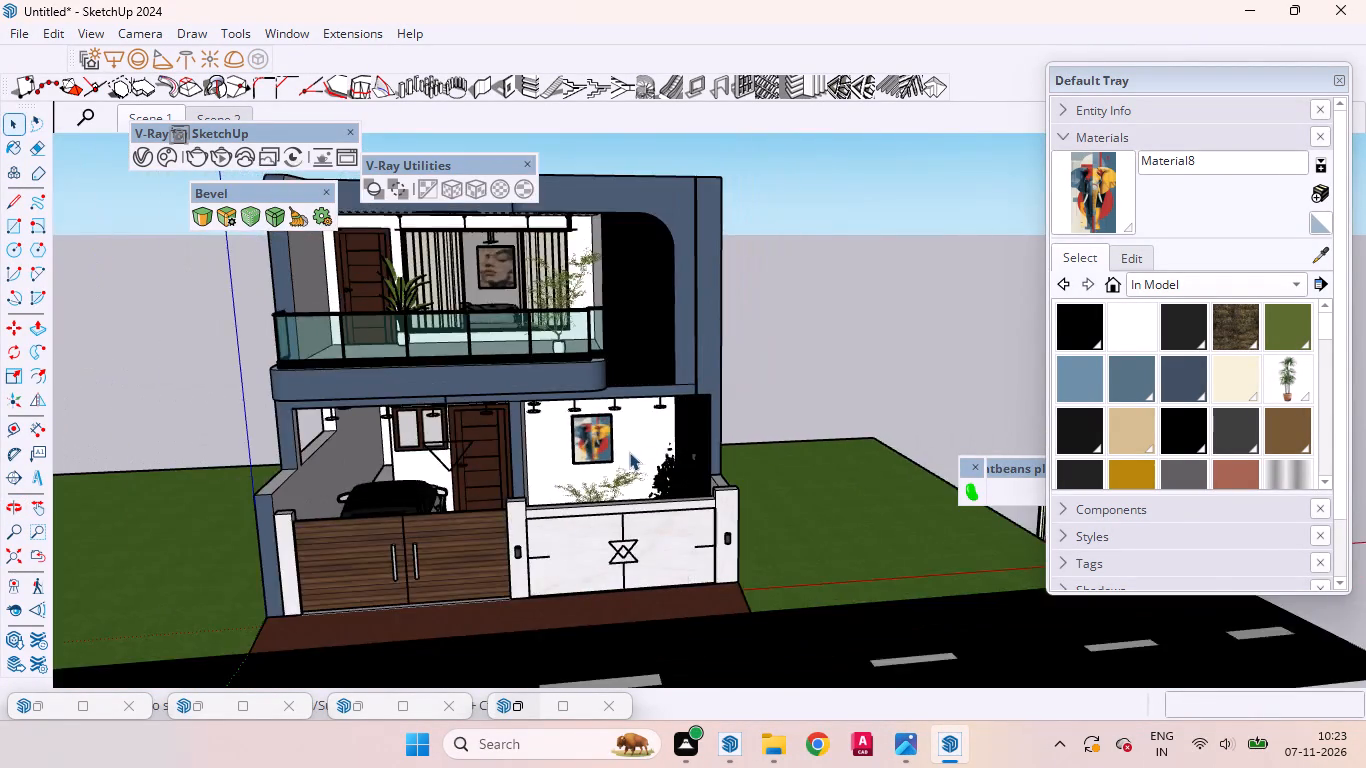
pyautogui.scroll(1, 629, 453)
pyautogui.moveTo(629, 456); pyautogui.dragTo(613, 392, button='middle')
pyautogui.scroll(-6, 704, 443)
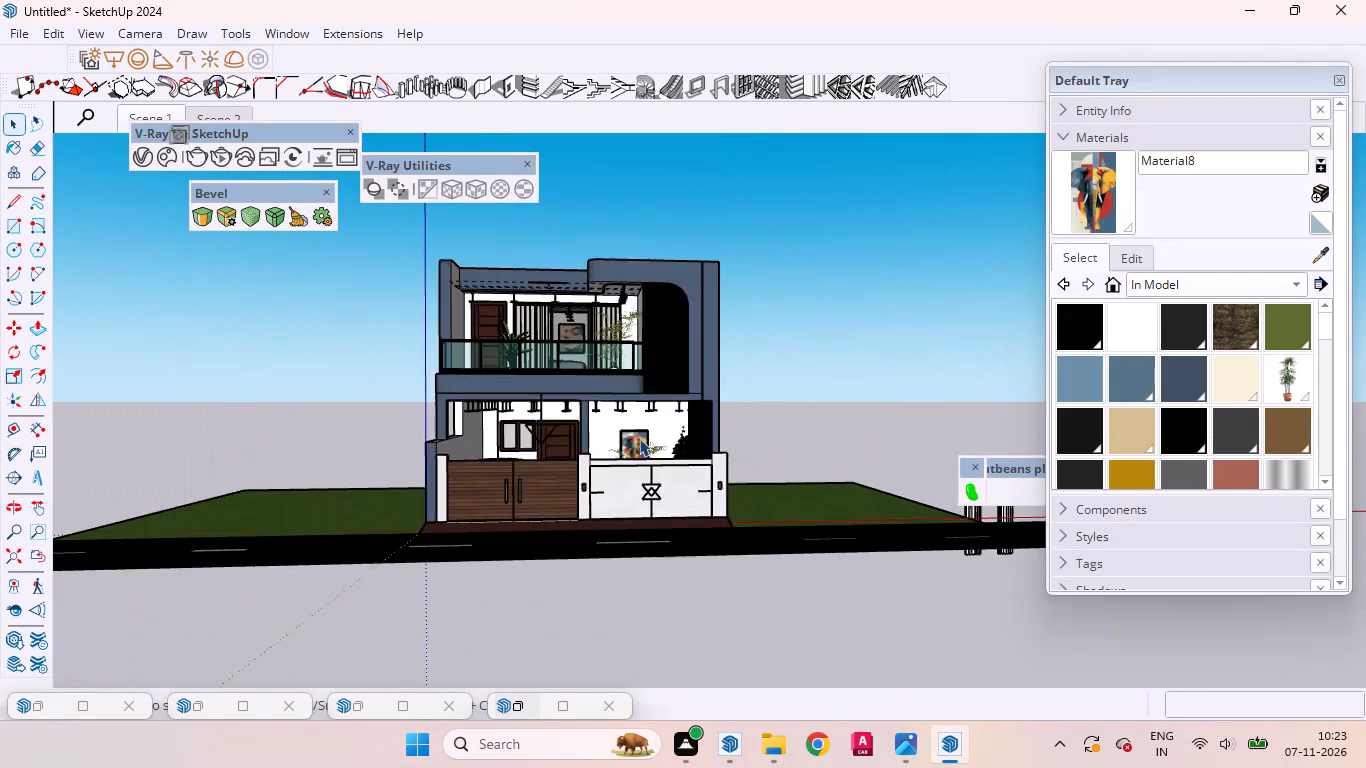
pyautogui.scroll(9, 639, 438)
pyautogui.scroll(-4, 639, 438)
pyautogui.moveTo(648, 439); pyautogui.dragTo(499, 473, button='middle')
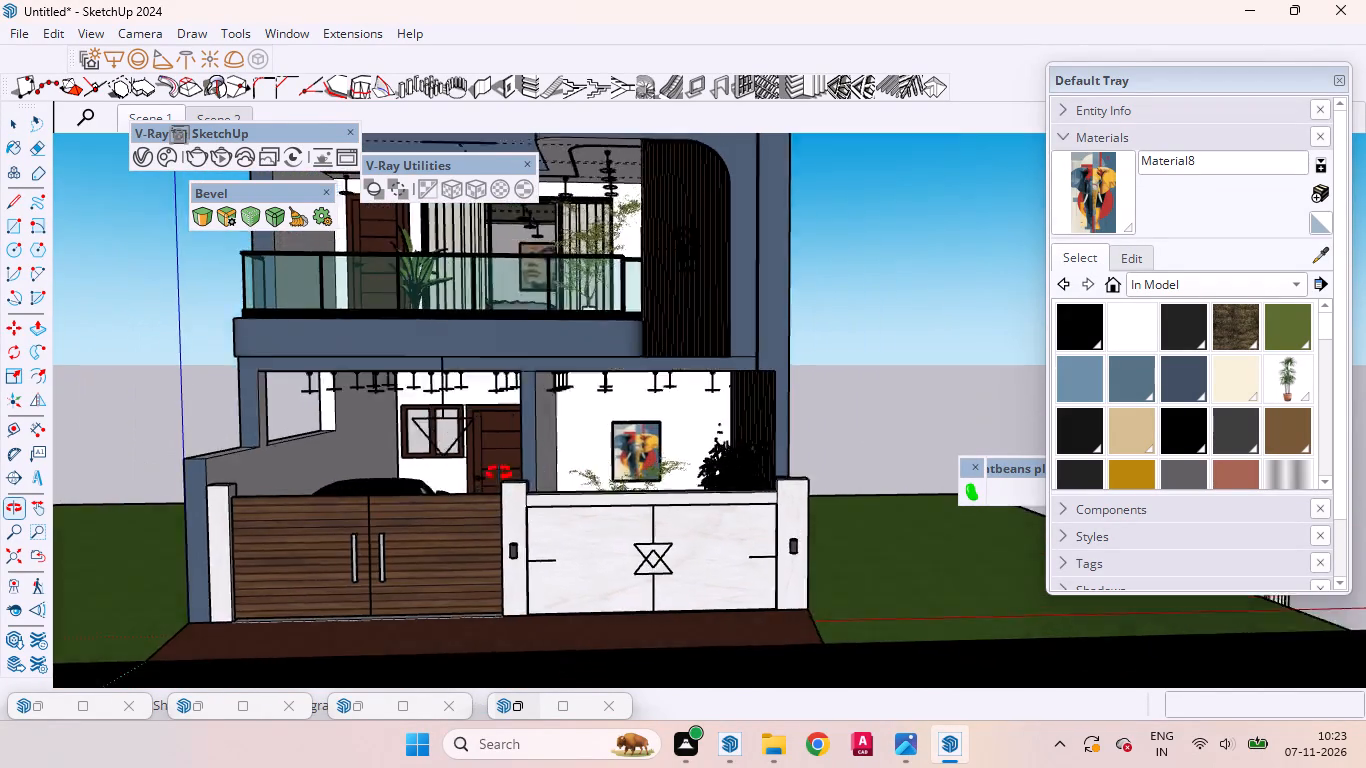
pyautogui.moveTo(499, 473); pyautogui.dragTo(615, 518, button='middle')
pyautogui.scroll(-1, 615, 518)
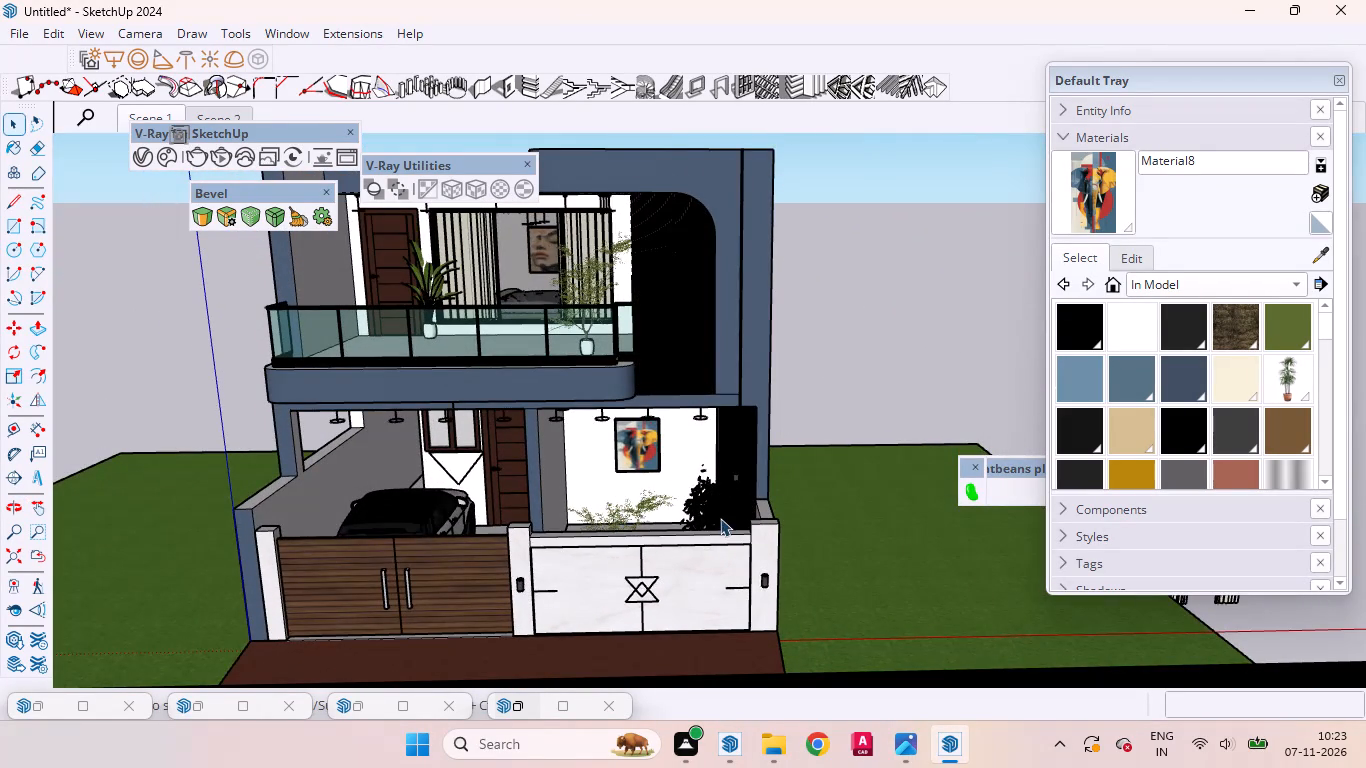
pyautogui.scroll(-4, 823, 448)
pyautogui.scroll(1, 827, 471)
pyautogui.scroll(-1, 827, 475)
pyautogui.click(823, 379)
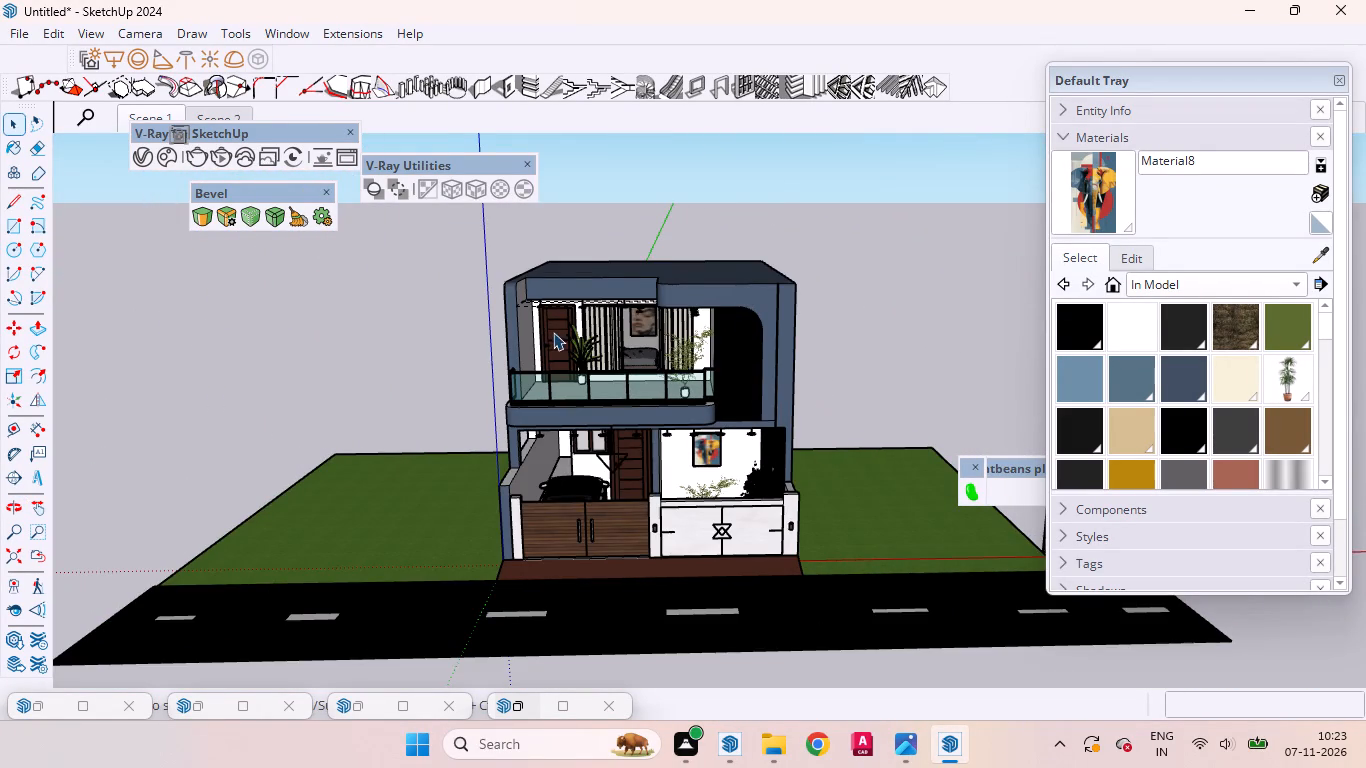
# Hide the window component in the upper-floor bedroom opening behind the balcony.
pyautogui.scroll(11, 553, 332)
pyautogui.scroll(-10, 635, 325)
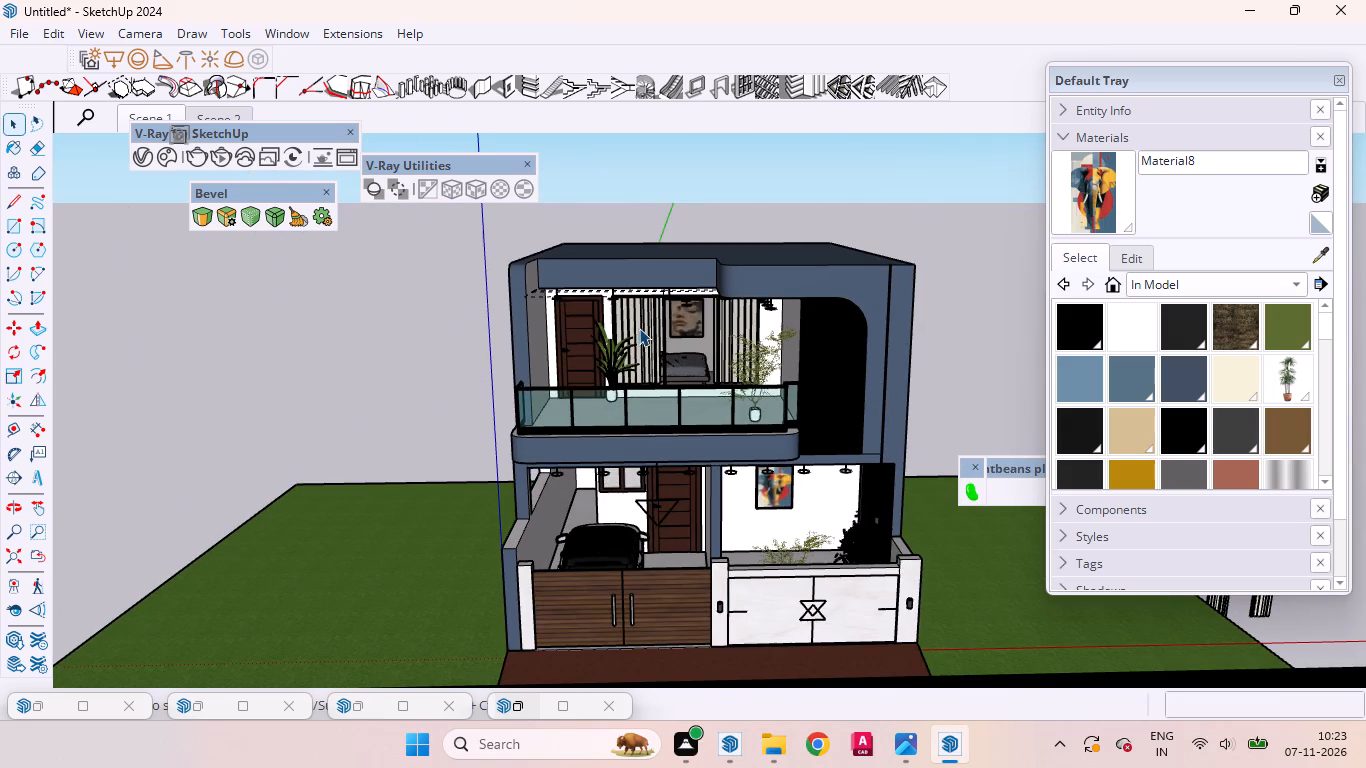
pyautogui.click(639, 326)
pyautogui.rightClick(639, 326)
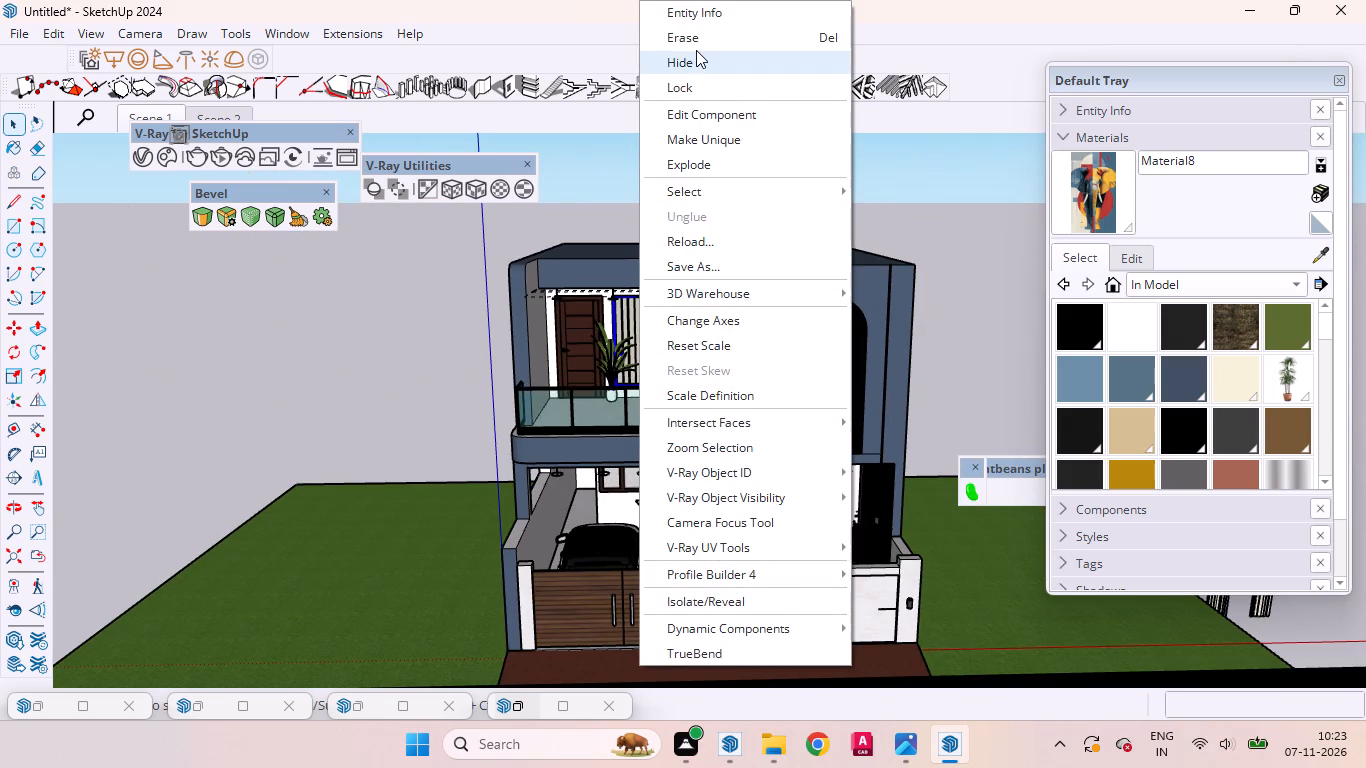
pyautogui.click(696, 57)
pyautogui.scroll(12, 670, 314)
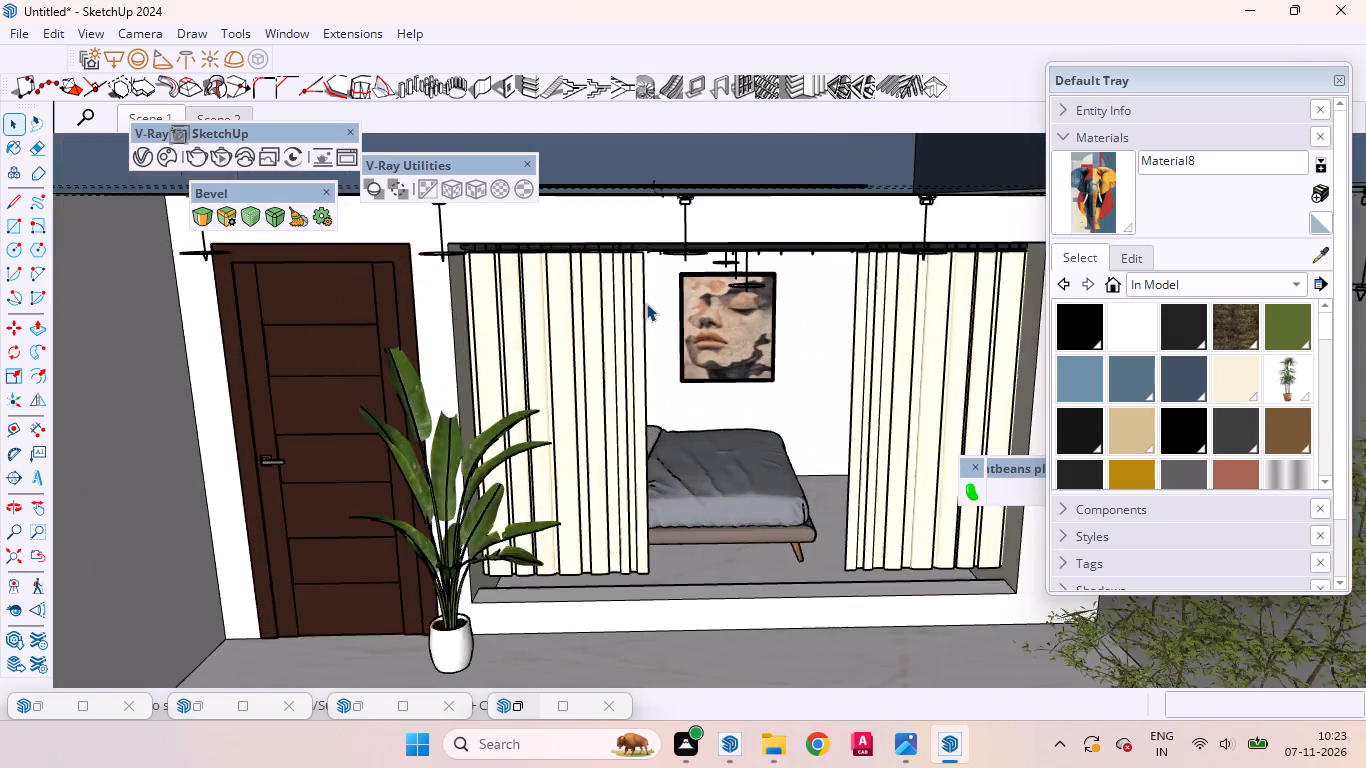
# Copy the upper-floor bedroom curtains down about 16' 2" to the ground-floor front opening, aligning their top corner with the opening's corner beside the car porch.
pyautogui.scroll(1, 646, 303)
pyautogui.scroll(-5, 615, 412)
pyautogui.click(572, 375)
pyautogui.scroll(5, 572, 376)
pyautogui.moveTo(568, 379); pyautogui.dragTo(557, 314, button='middle')
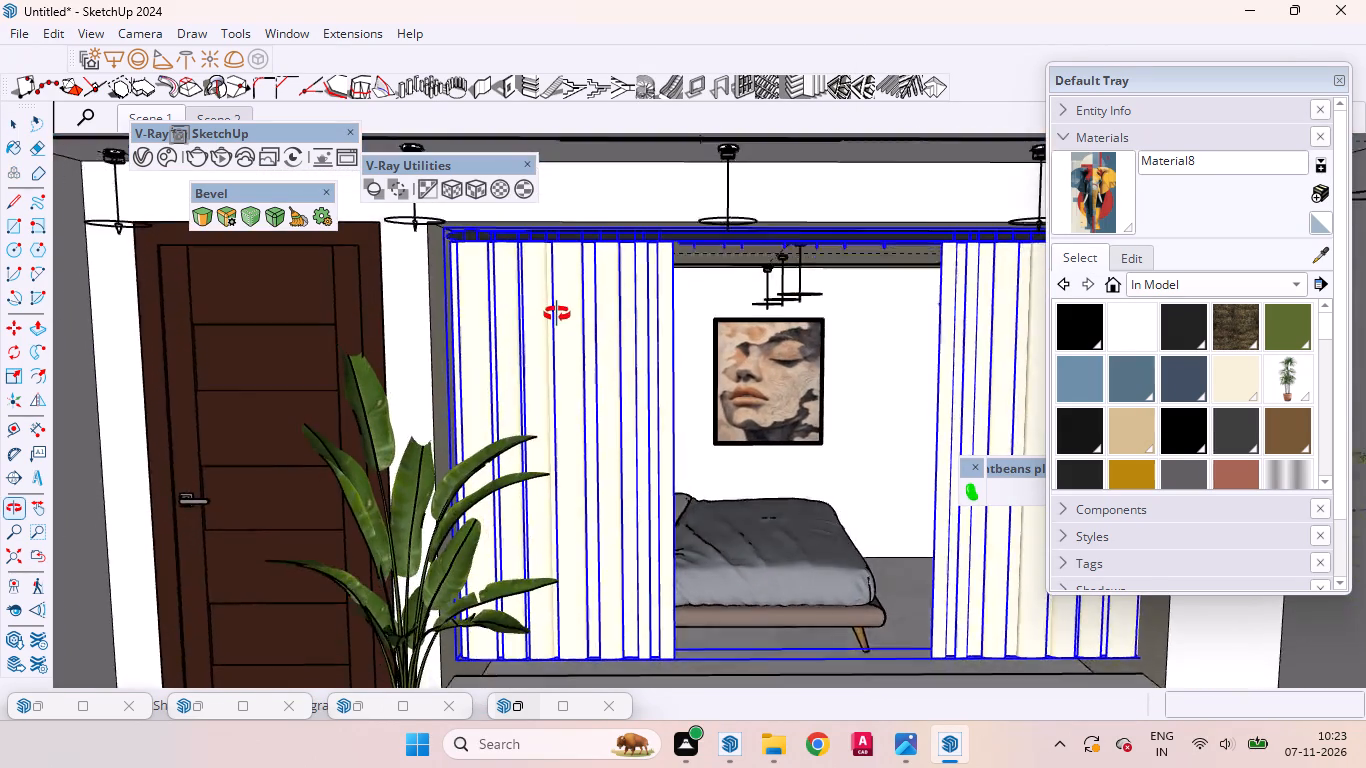
pyautogui.moveTo(557, 314); pyautogui.dragTo(545, 307, button='middle')
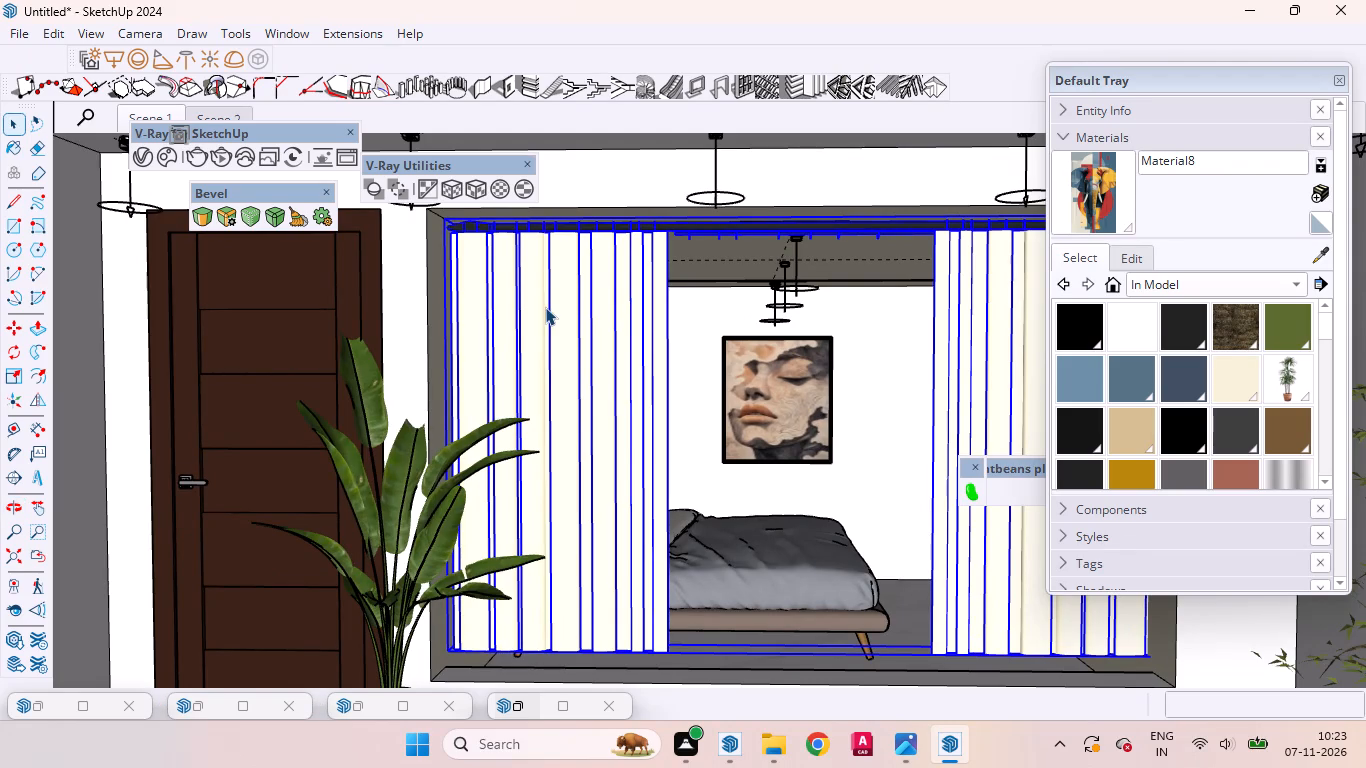
pyautogui.press('m')
pyautogui.scroll(4, 451, 227)
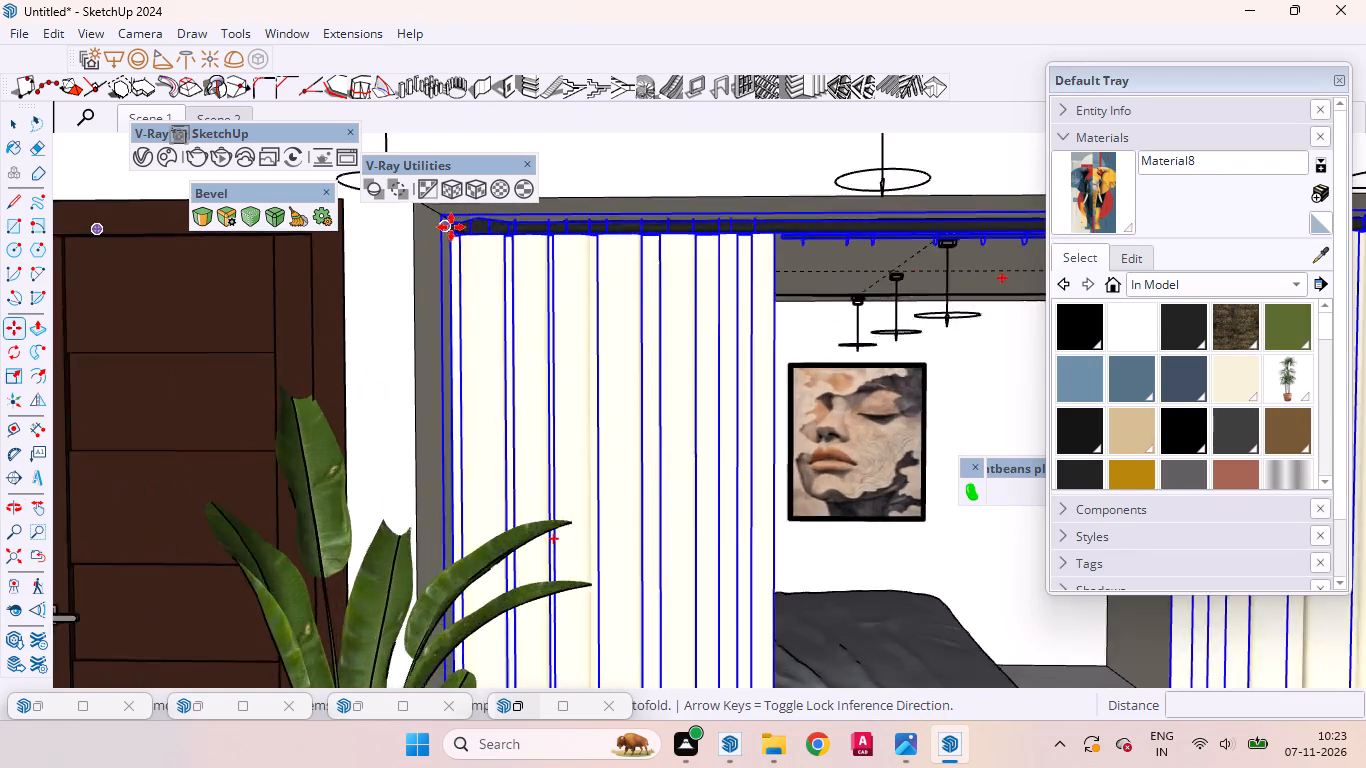
pyautogui.scroll(4, 451, 227)
pyautogui.scroll(-3, 480, 348)
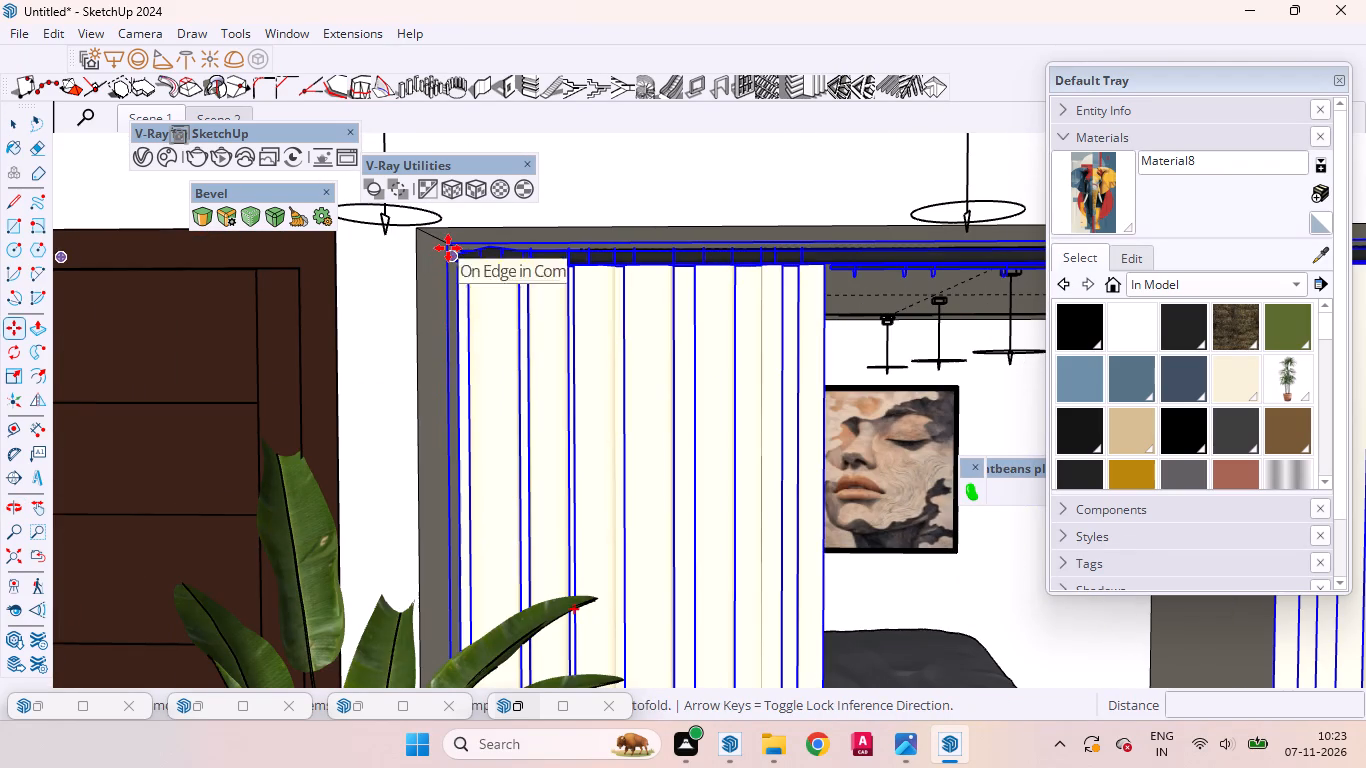
pyautogui.click(448, 244)
pyautogui.scroll(-13, 492, 368)
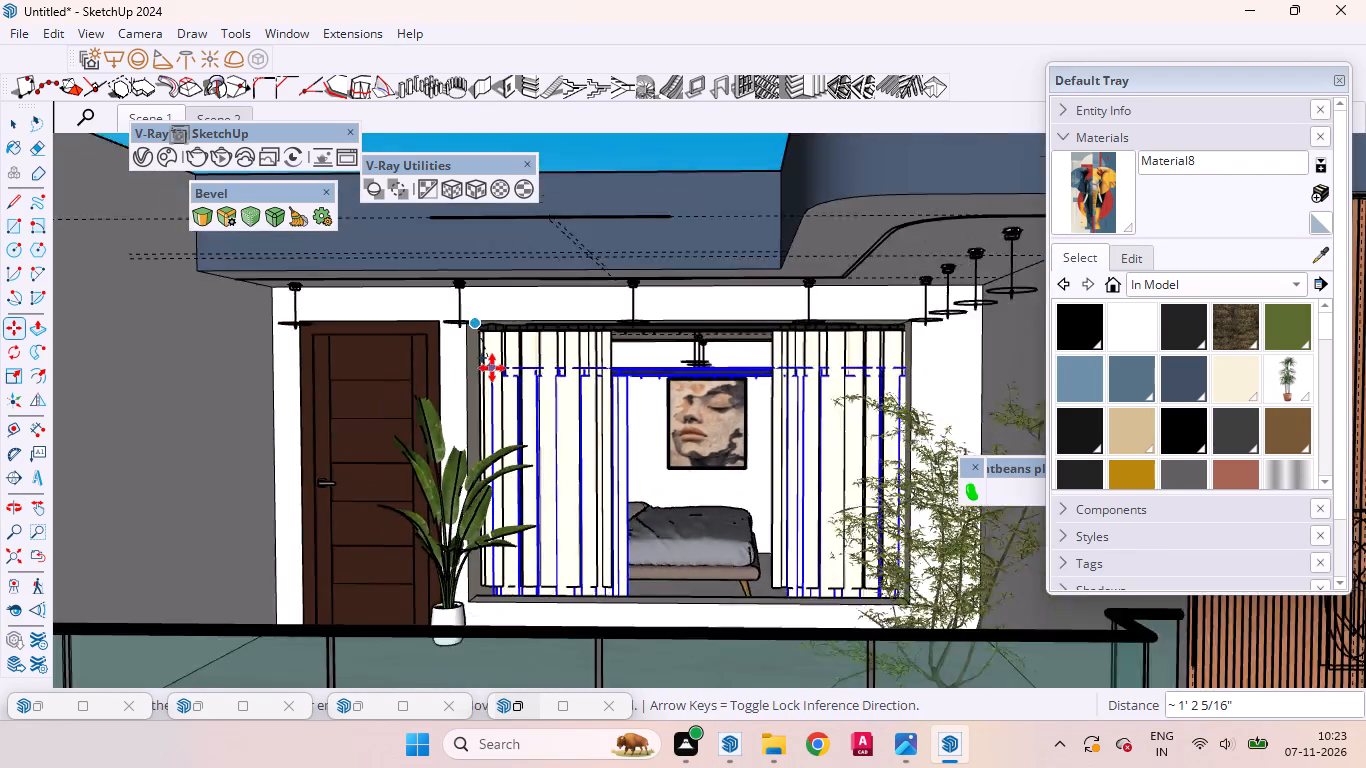
pyautogui.scroll(-17, 492, 368)
pyautogui.scroll(6, 572, 482)
pyautogui.scroll(8, 510, 422)
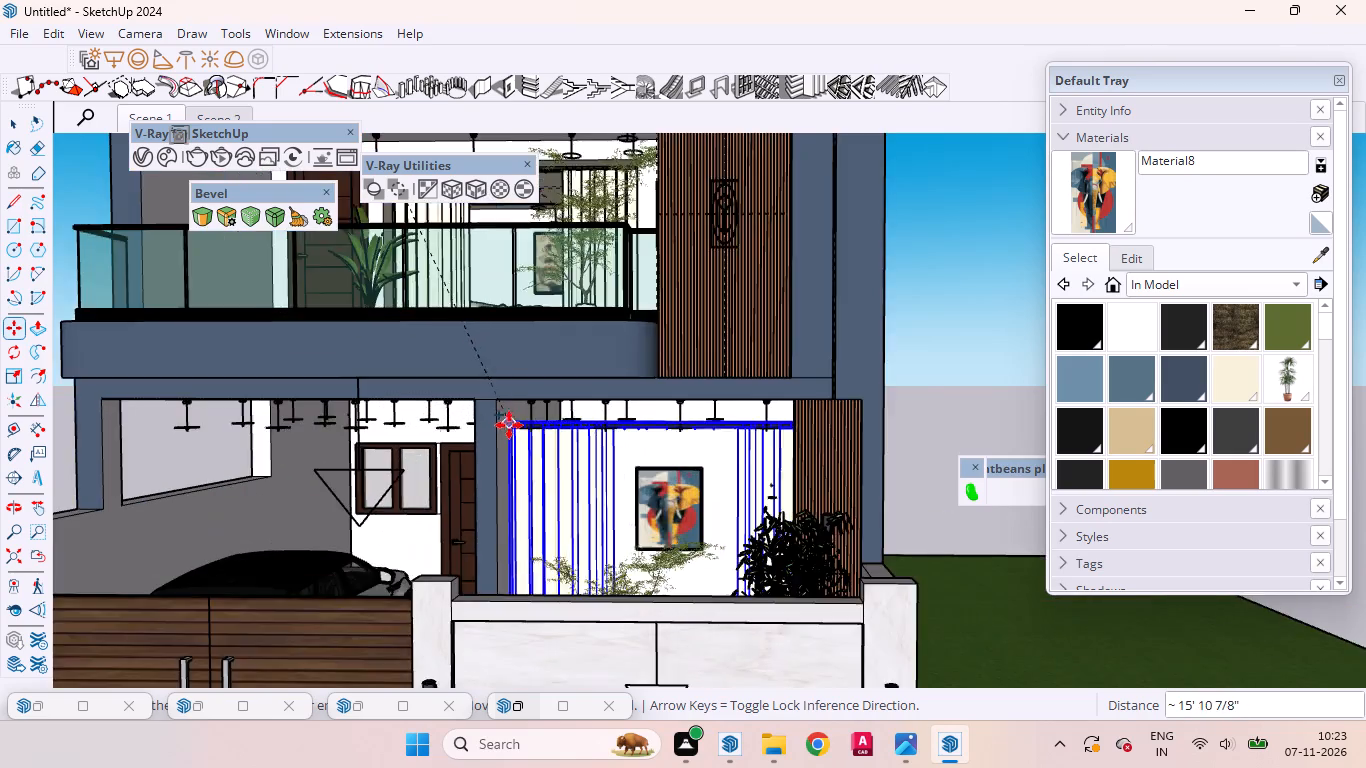
pyautogui.scroll(9, 509, 425)
pyautogui.moveTo(505, 437); pyautogui.dragTo(404, 368, button='middle')
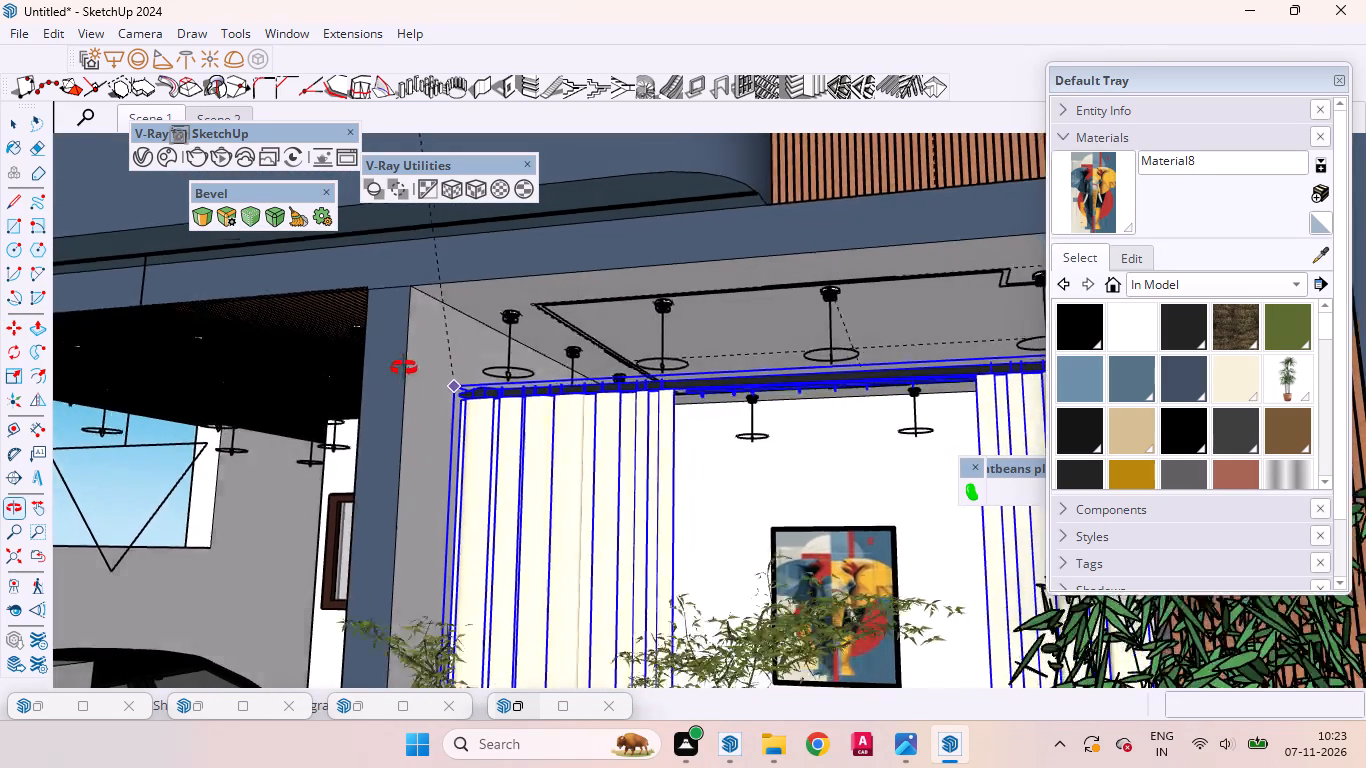
pyautogui.moveTo(404, 368); pyautogui.dragTo(384, 368, button='middle')
pyautogui.scroll(9, 384, 368)
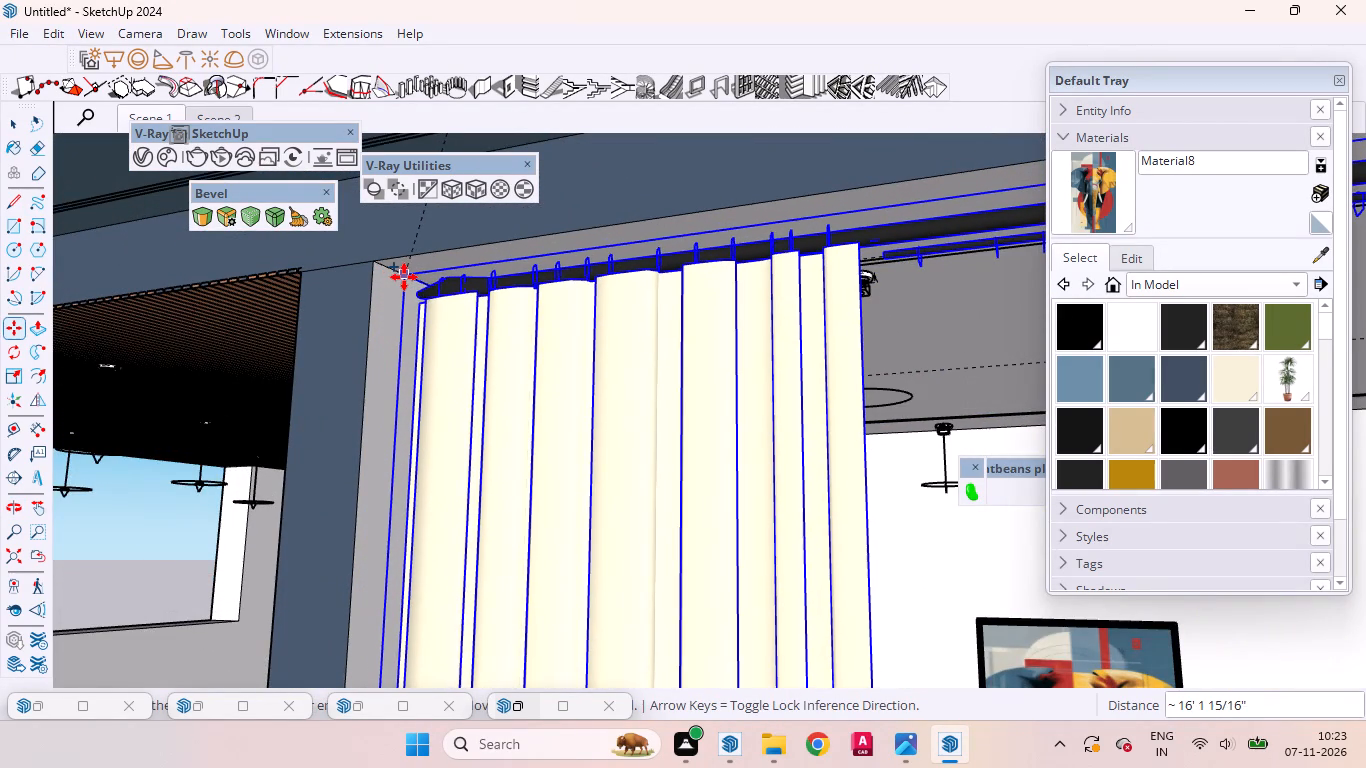
pyautogui.click(404, 277)
pyautogui.scroll(-3, 600, 340)
pyautogui.scroll(1, 600, 340)
pyautogui.scroll(-12, 600, 340)
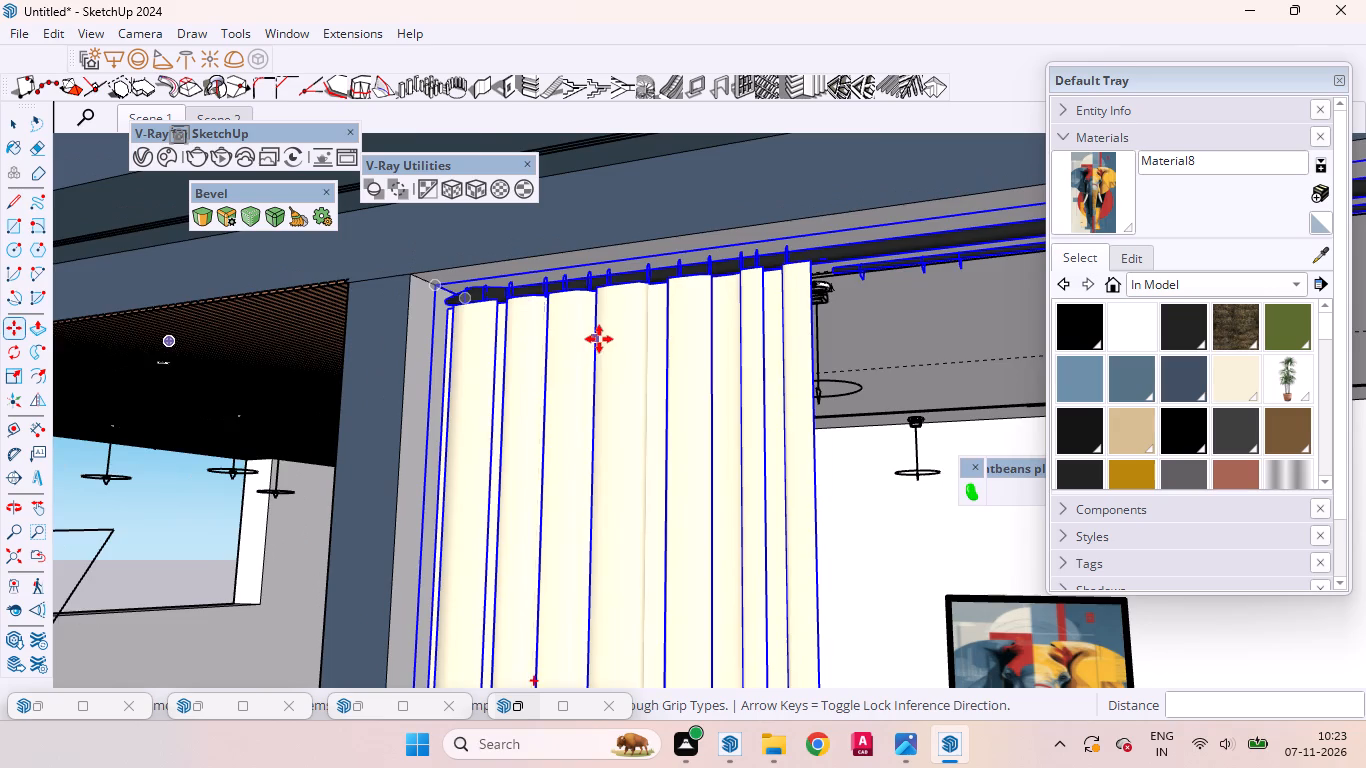
pyautogui.press('space')
# Narrow the ground-floor curtains by scaling them to about 0.81 along the red axis, from the end beside the wood-slatted wall.
pyautogui.scroll(-3, 671, 453)
pyautogui.scroll(1, 671, 434)
pyautogui.scroll(-6, 671, 433)
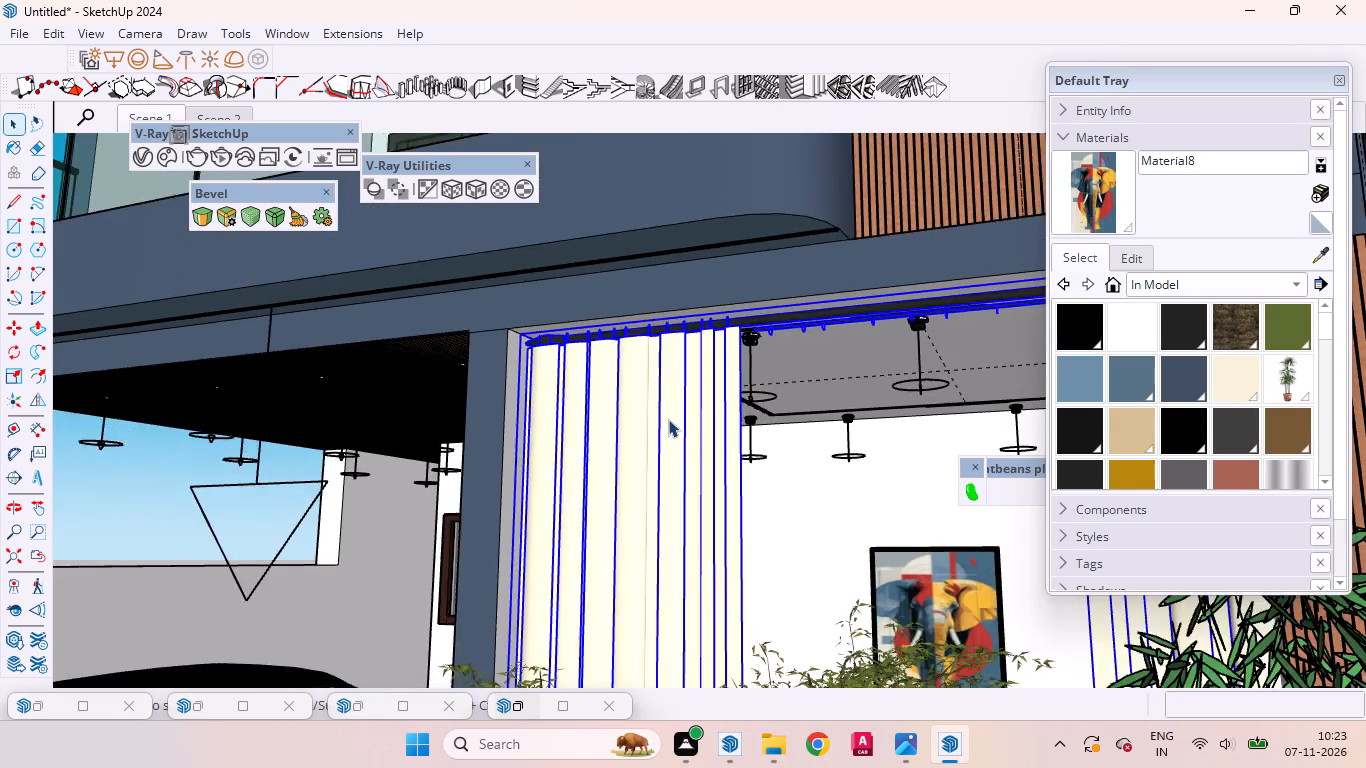
pyautogui.scroll(-2, 668, 419)
pyautogui.moveTo(658, 472); pyautogui.dragTo(737, 575, button='middle')
pyautogui.scroll(1, 735, 562)
pyautogui.scroll(-15, 691, 435)
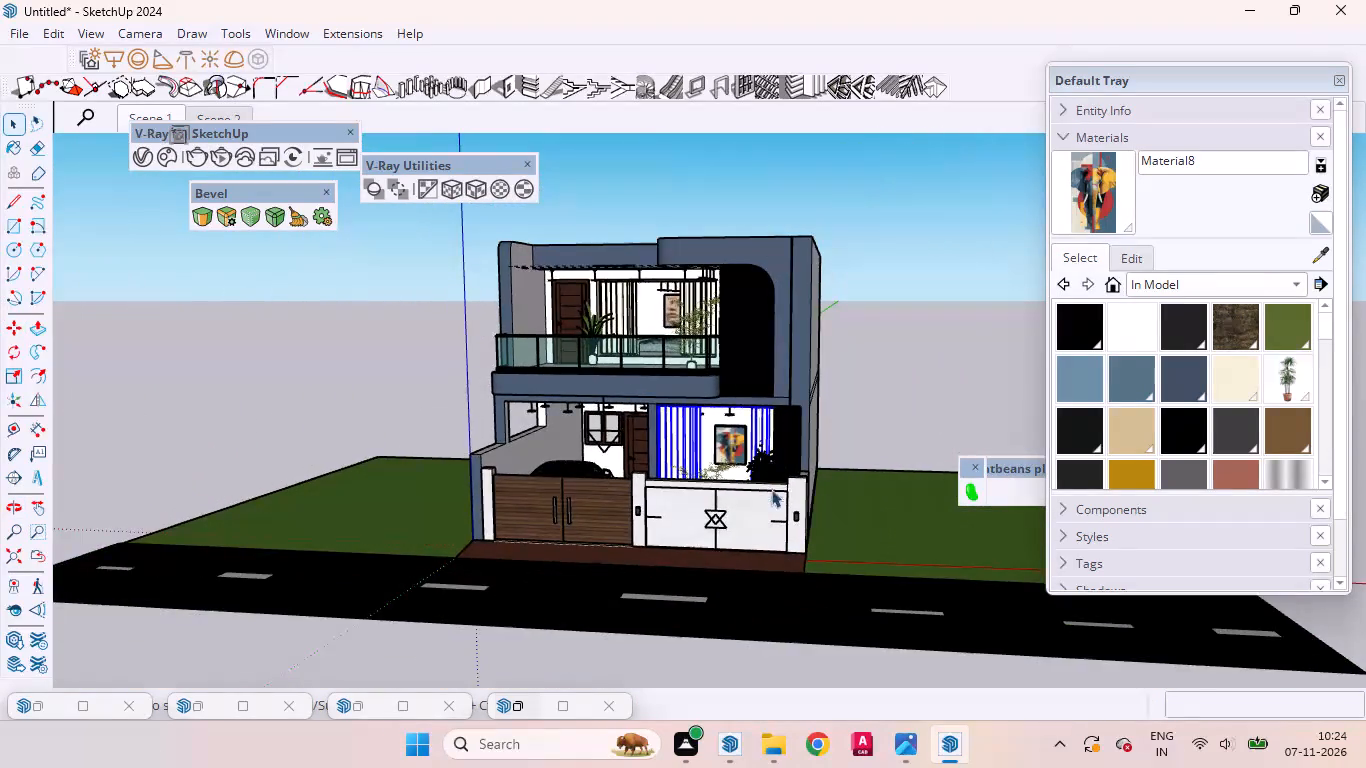
pyautogui.moveTo(779, 496); pyautogui.dragTo(891, 579, button='middle')
pyautogui.scroll(10, 816, 489)
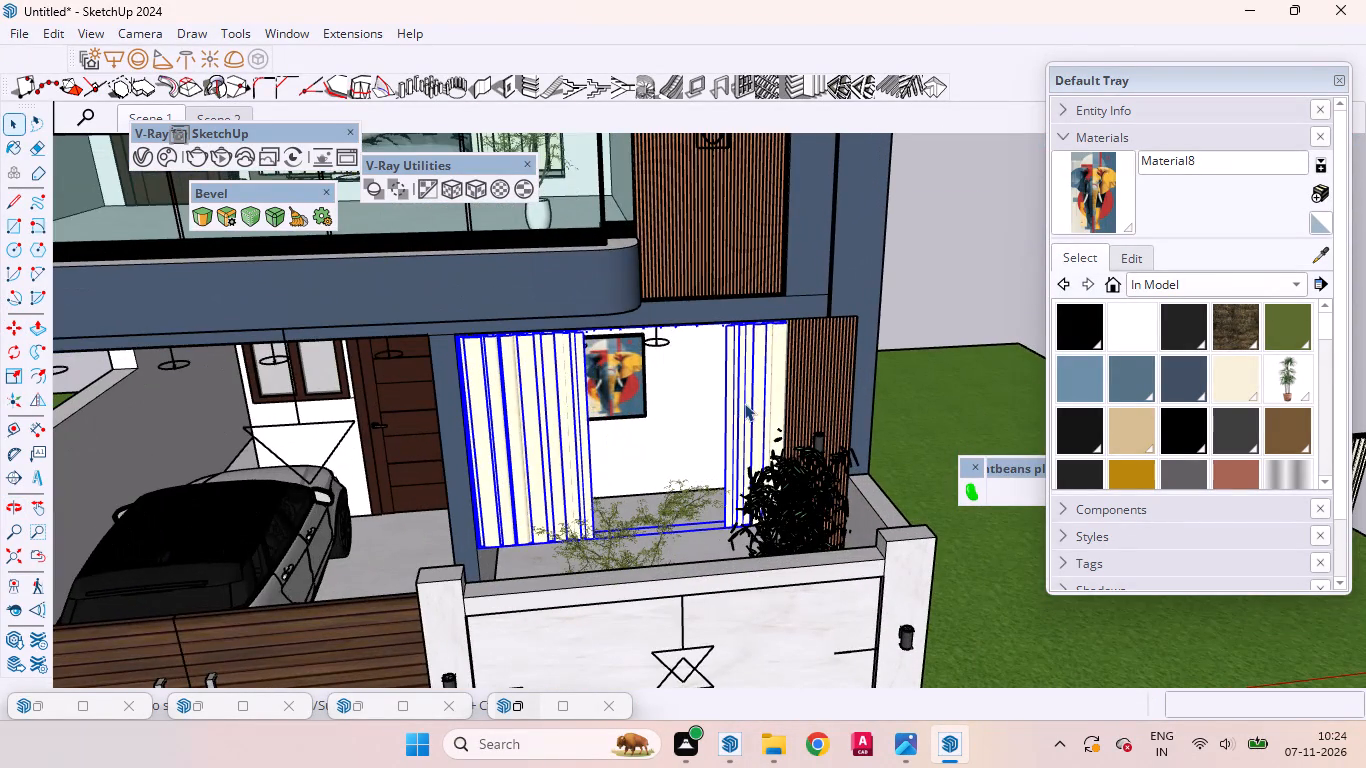
pyautogui.click(748, 403)
pyautogui.press('s')
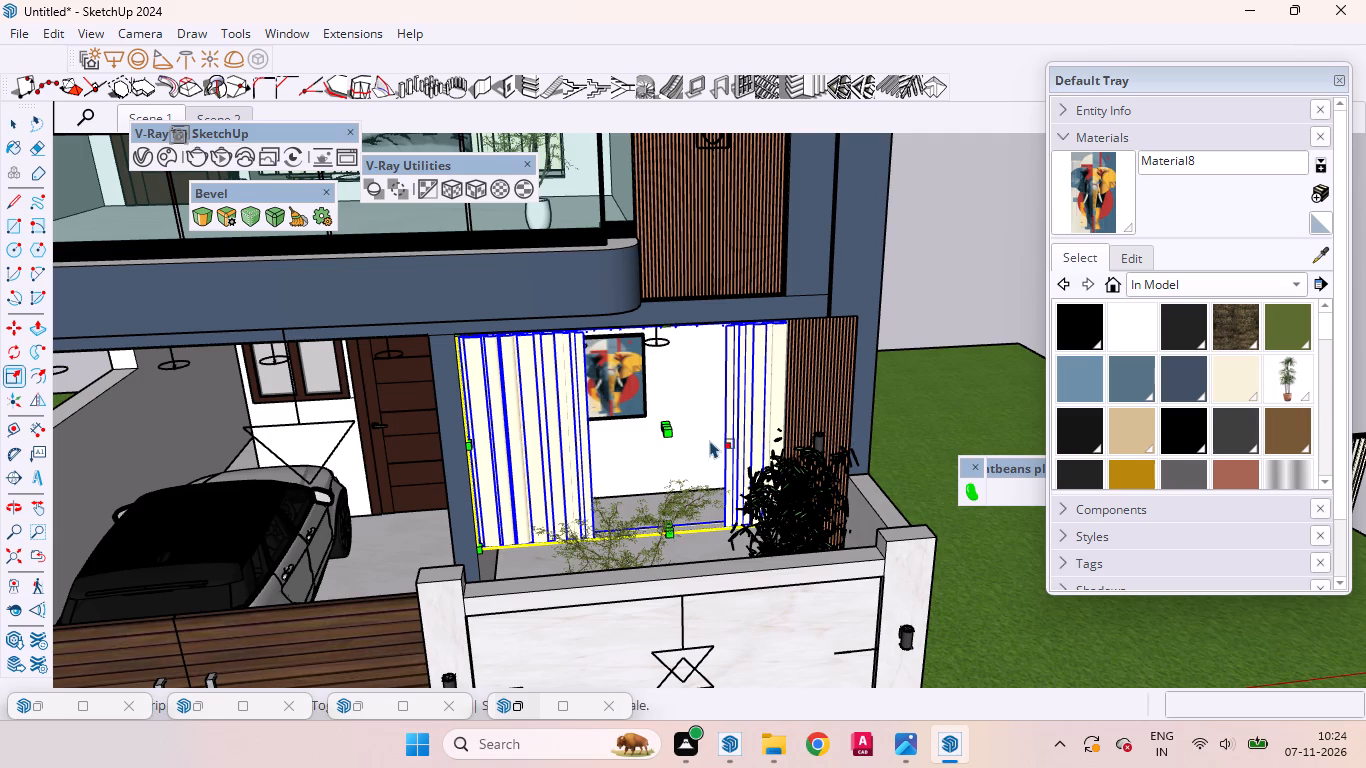
pyautogui.moveTo(773, 423); pyautogui.dragTo(854, 431, button='middle')
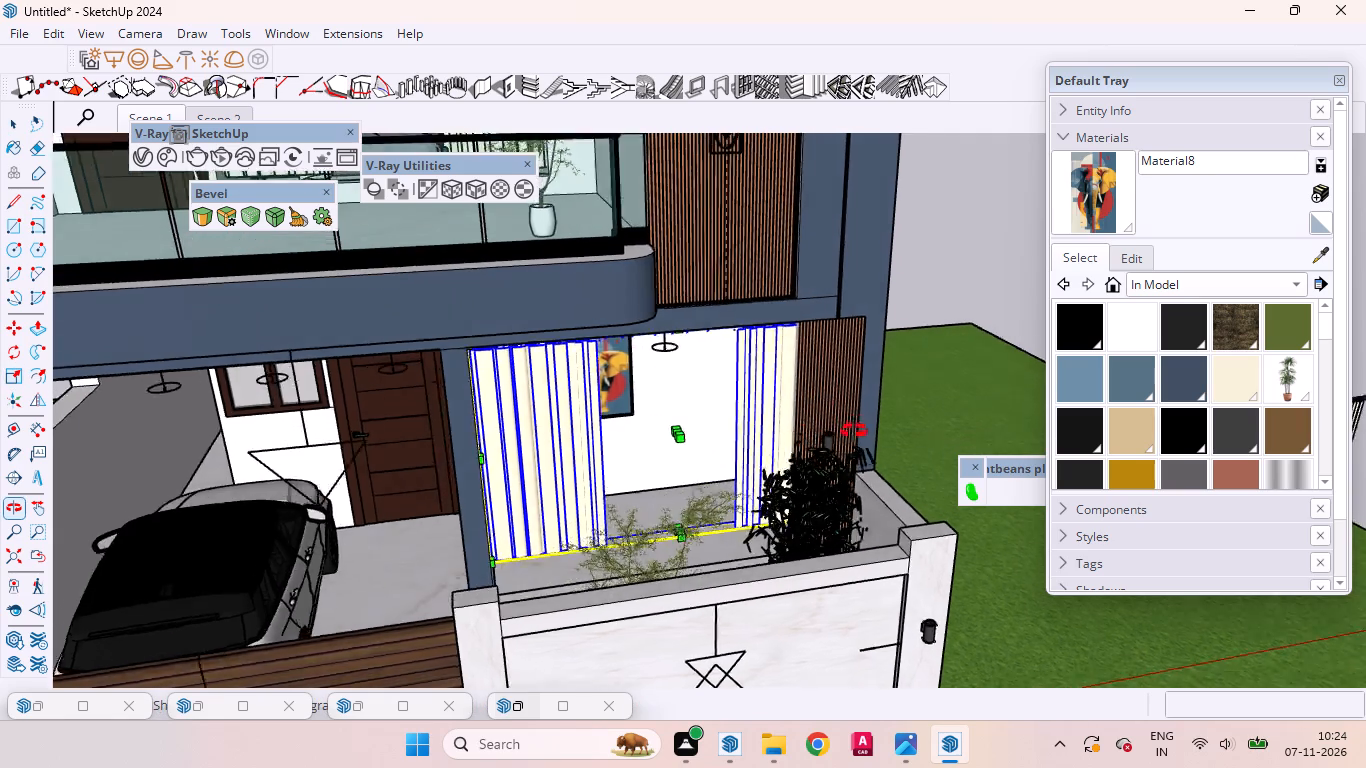
pyautogui.moveTo(854, 431); pyautogui.dragTo(1016, 408, button='middle')
pyautogui.scroll(9, 804, 394)
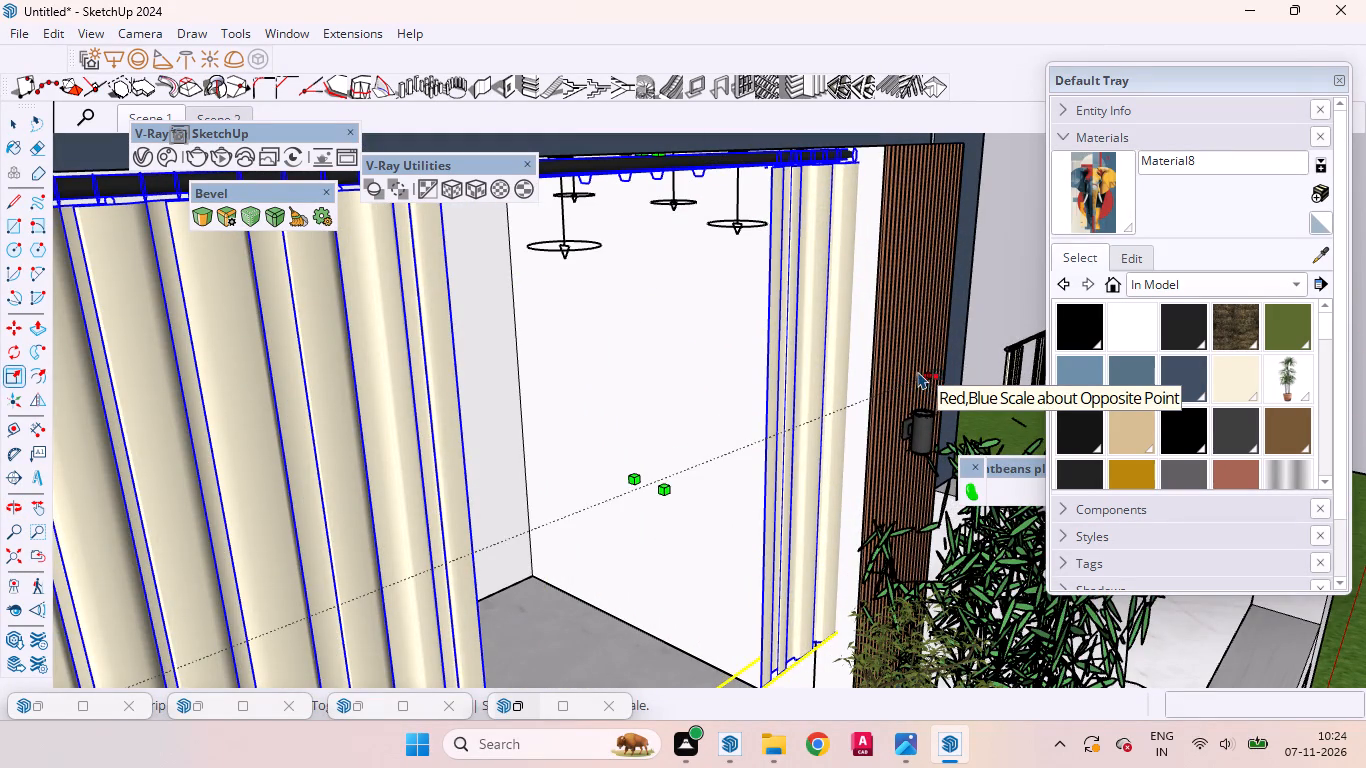
pyautogui.click(915, 369)
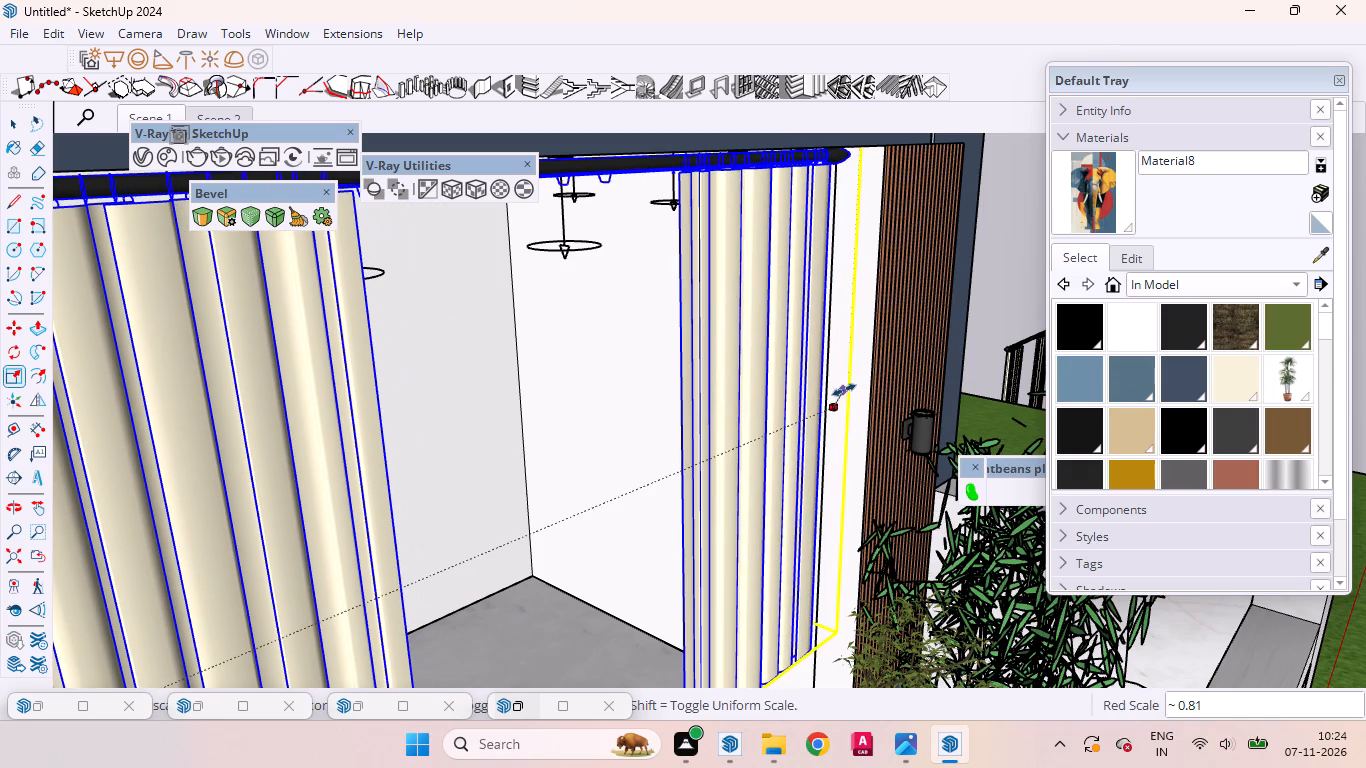
pyautogui.click(844, 390)
# Widen the ground-floor curtains by about 1.05 along the red axis so their end meets the wood-slatted wall.
pyautogui.moveTo(843, 419); pyautogui.dragTo(565, 419, button='middle')
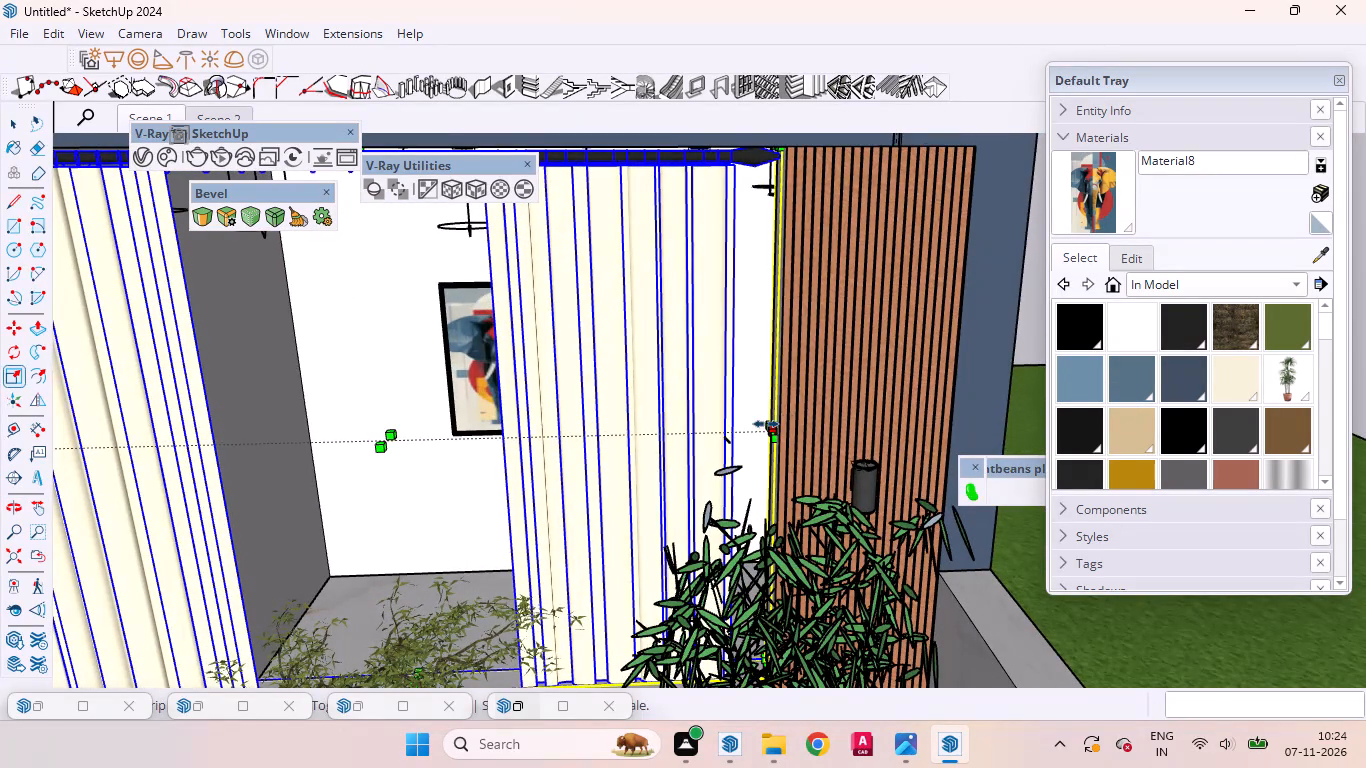
pyautogui.moveTo(773, 426); pyautogui.dragTo(790, 425)
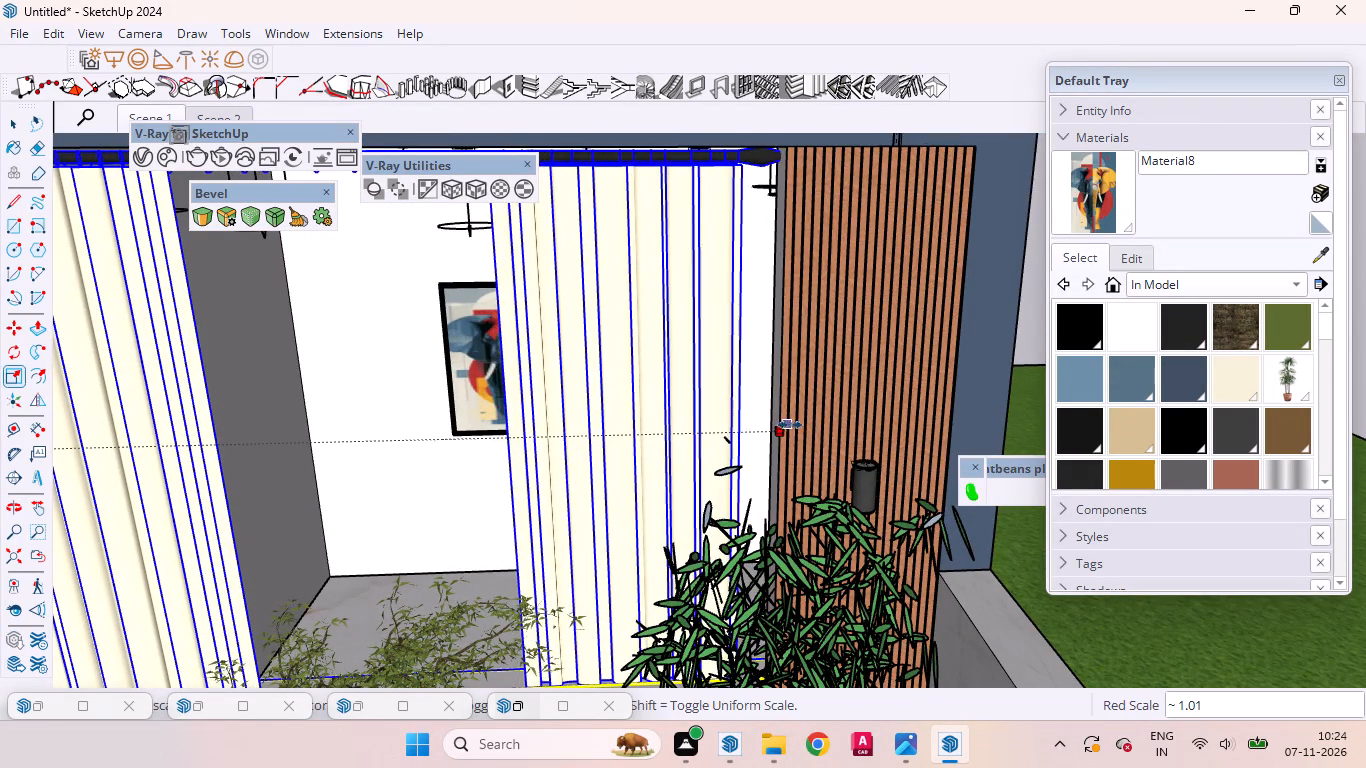
pyautogui.moveTo(790, 425); pyautogui.dragTo(826, 416)
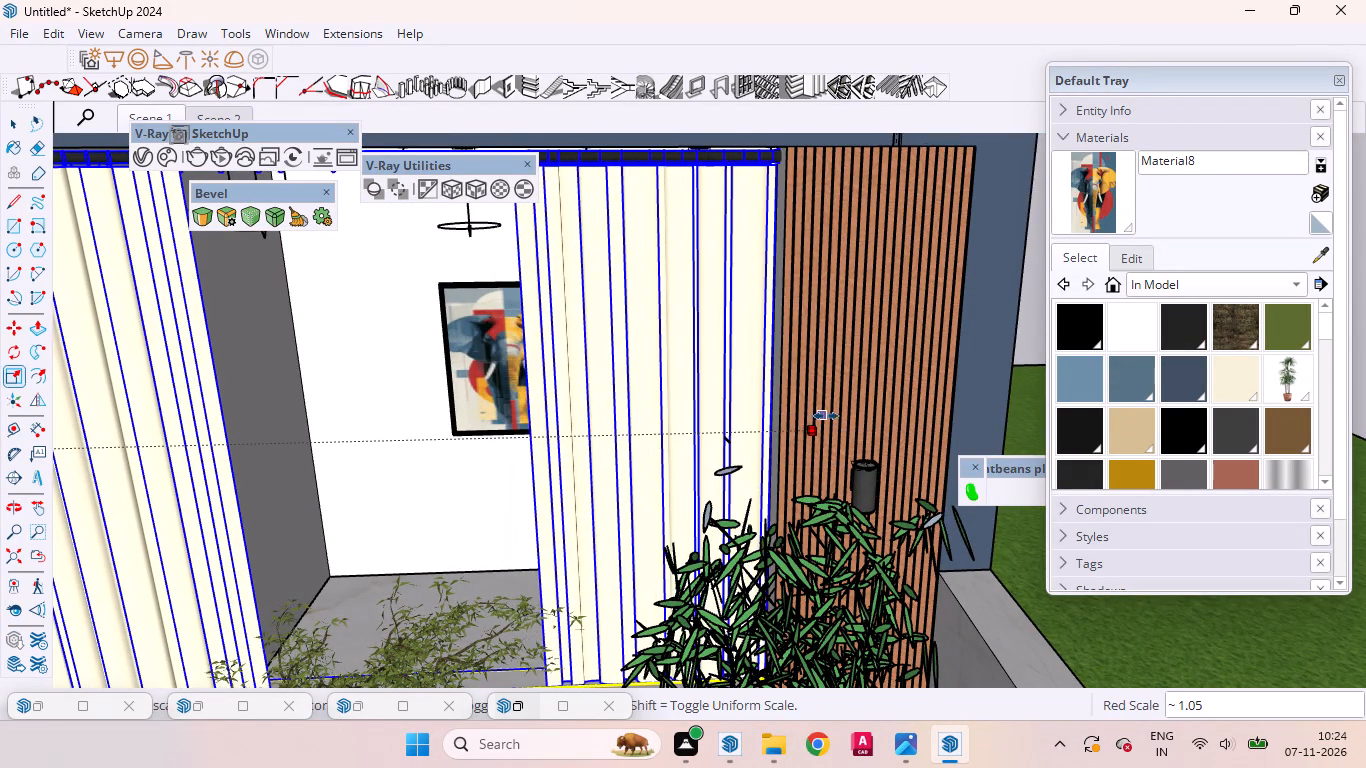
pyautogui.press('space')
# Stretch the ground-floor curtains downward from their bottom face so they reach the floor of the opening.
pyautogui.scroll(-18, 731, 482)
pyautogui.moveTo(764, 502); pyautogui.dragTo(790, 588, button='middle')
pyautogui.scroll(19, 634, 485)
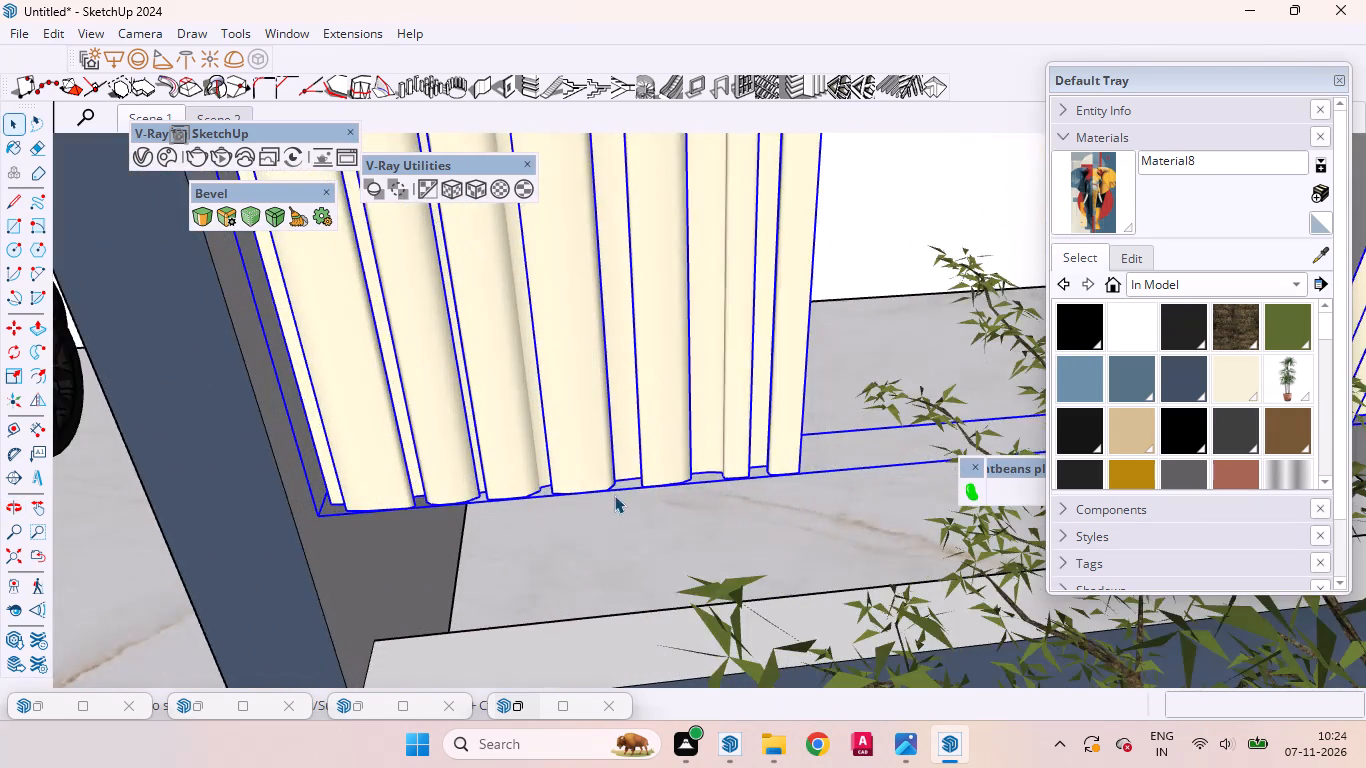
pyautogui.scroll(-5, 575, 502)
pyautogui.moveTo(576, 532); pyautogui.dragTo(407, 540, button='middle')
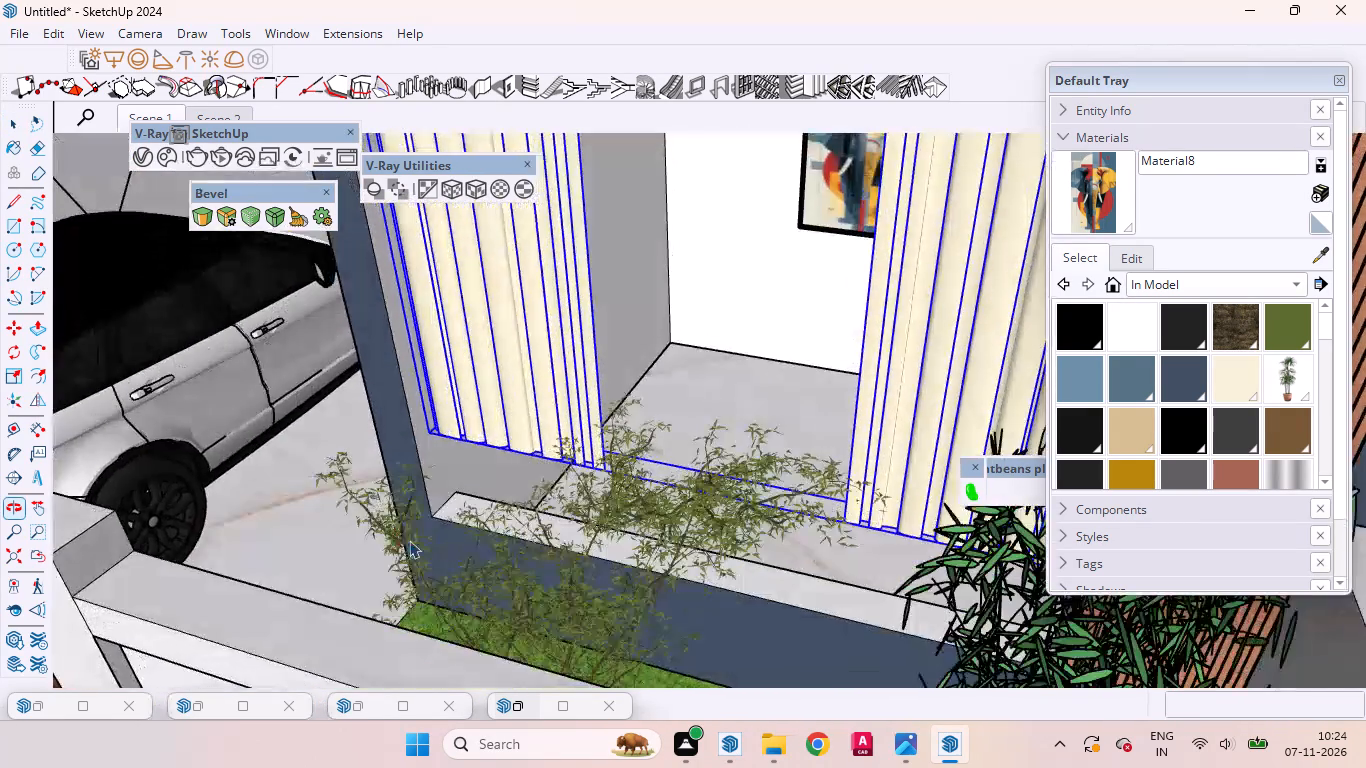
pyautogui.press('s')
pyautogui.scroll(-5, 786, 348)
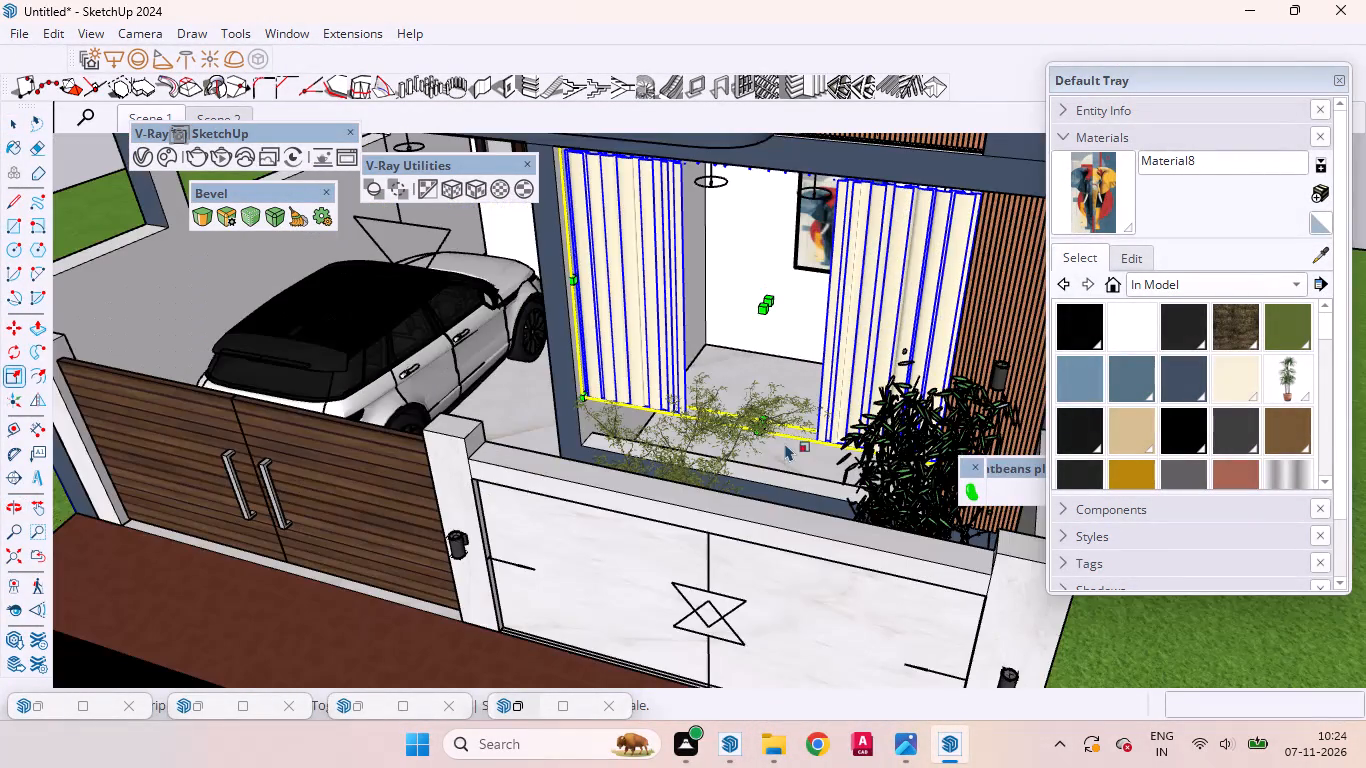
pyautogui.moveTo(782, 443); pyautogui.dragTo(815, 634, button='middle')
pyautogui.scroll(8, 747, 406)
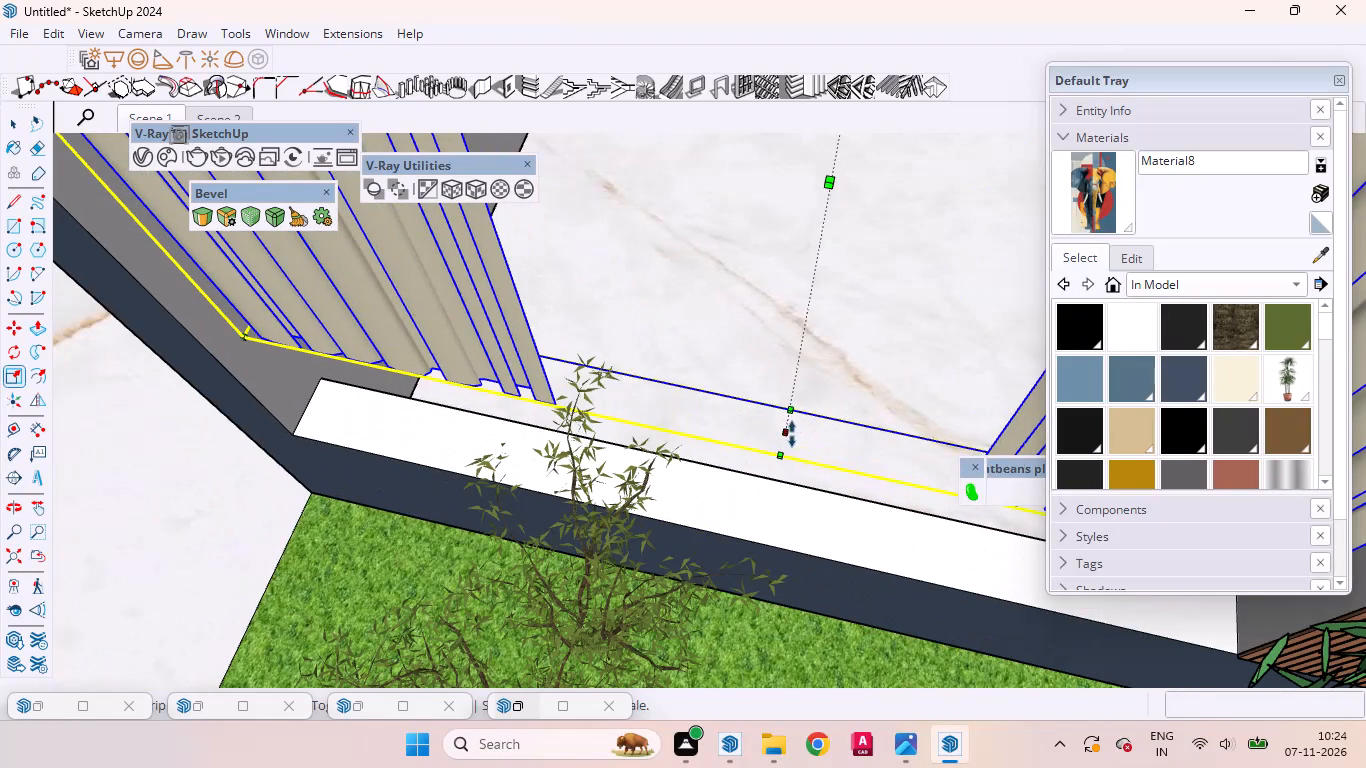
pyautogui.moveTo(790, 433); pyautogui.dragTo(796, 471)
pyautogui.scroll(-13, 772, 312)
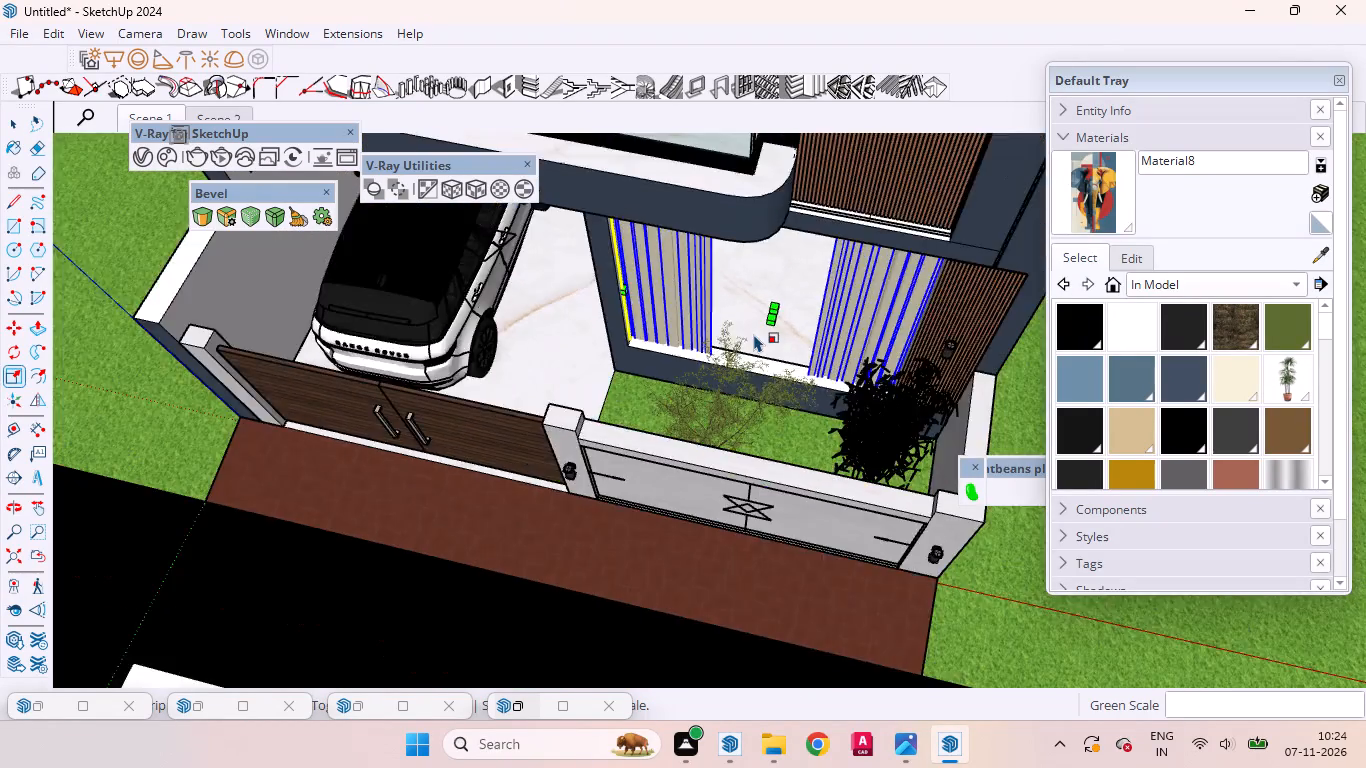
pyautogui.scroll(-5, 754, 334)
pyautogui.press('space')
# Hide the curtains in the ground-floor front opening.
pyautogui.scroll(-9, 772, 405)
pyautogui.moveTo(705, 460); pyautogui.dragTo(758, 275, button='middle')
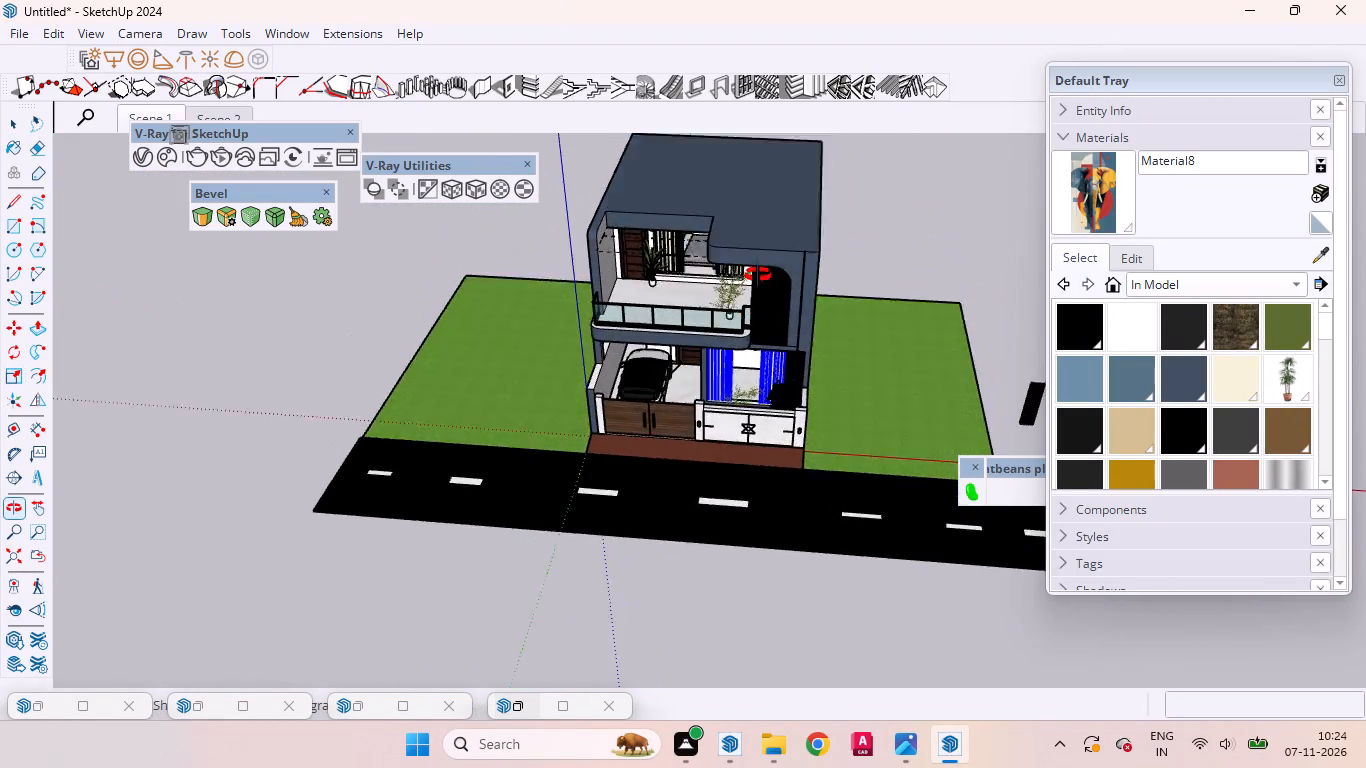
pyautogui.moveTo(758, 275); pyautogui.dragTo(760, 239, button='middle')
pyautogui.scroll(14, 760, 354)
pyautogui.scroll(-5, 654, 330)
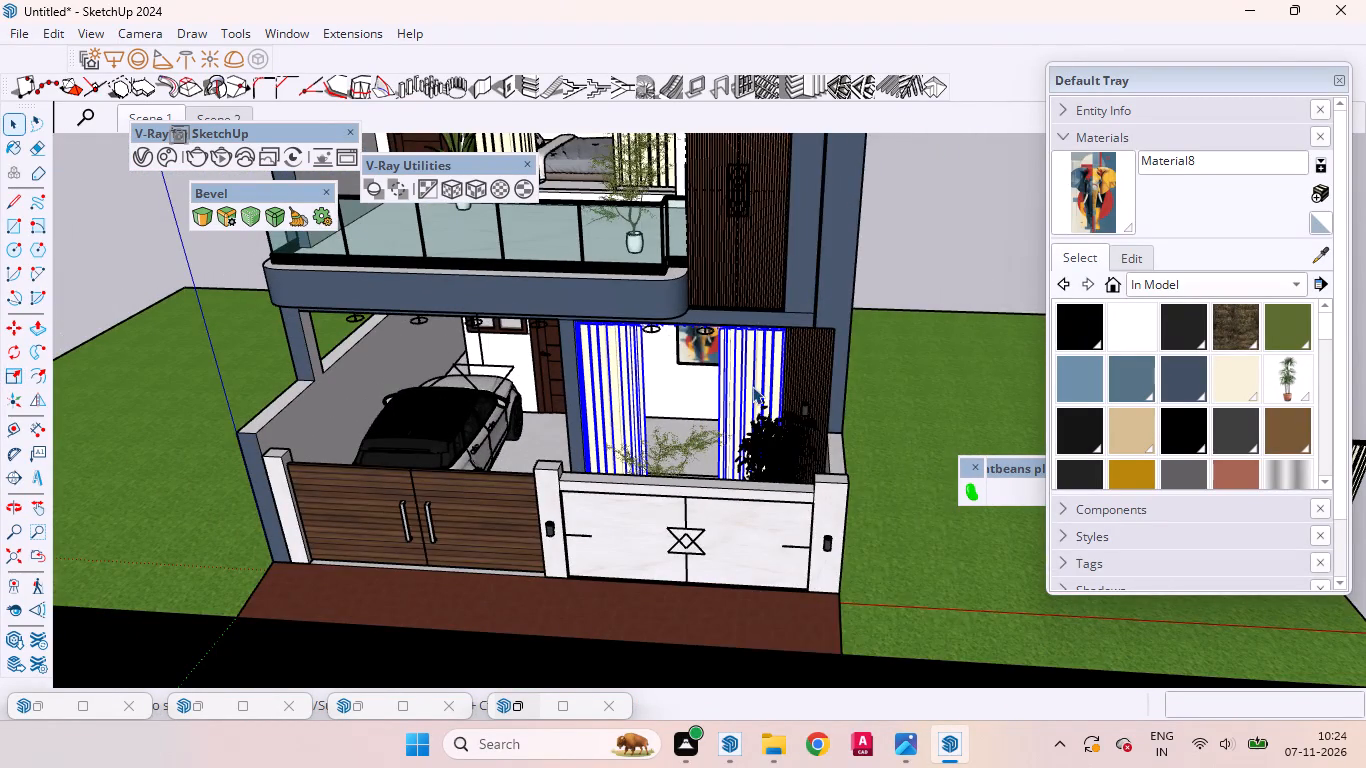
pyautogui.rightClick(753, 386)
pyautogui.click(775, 64)
pyautogui.scroll(-5, 724, 303)
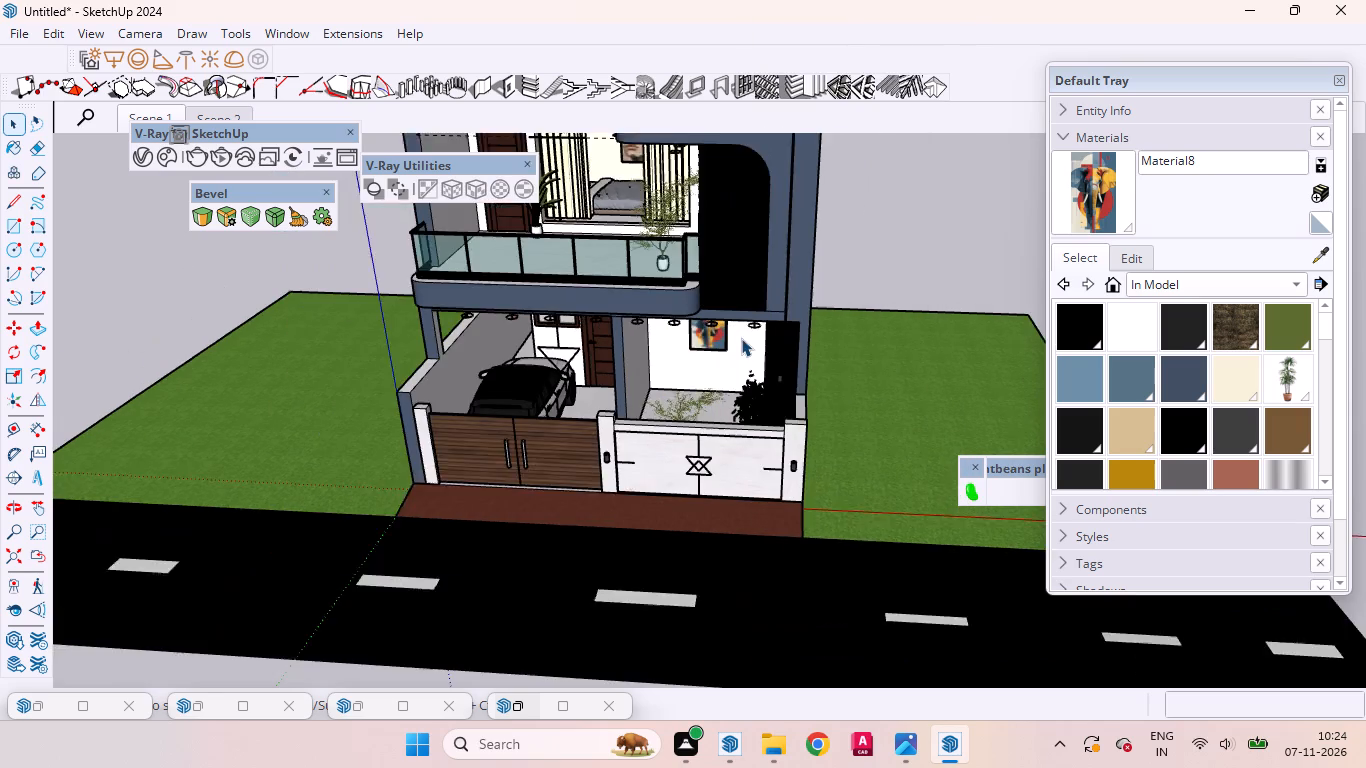
# Search the 3D Warehouse models for "bed".
pyautogui.scroll(-3, 698, 414)
pyautogui.scroll(9, 621, 248)
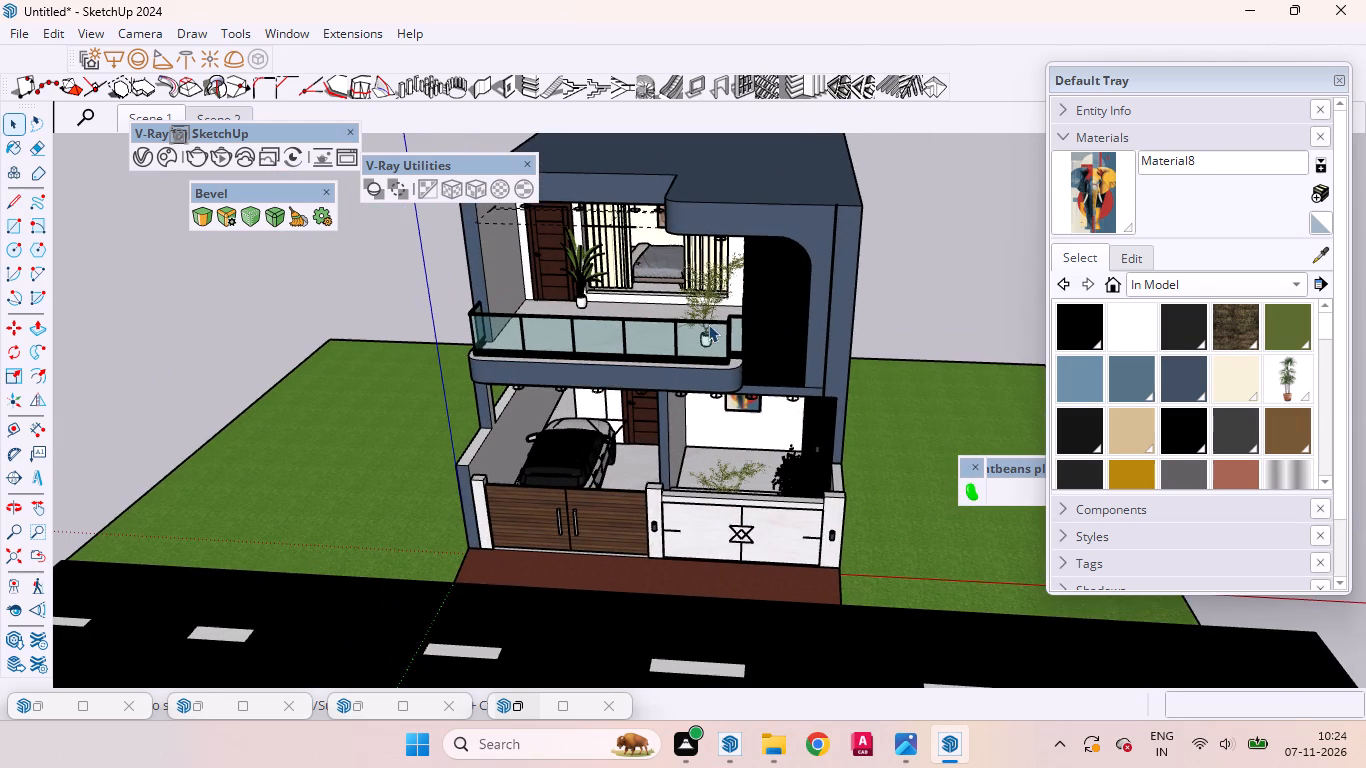
pyautogui.click(296, 39)
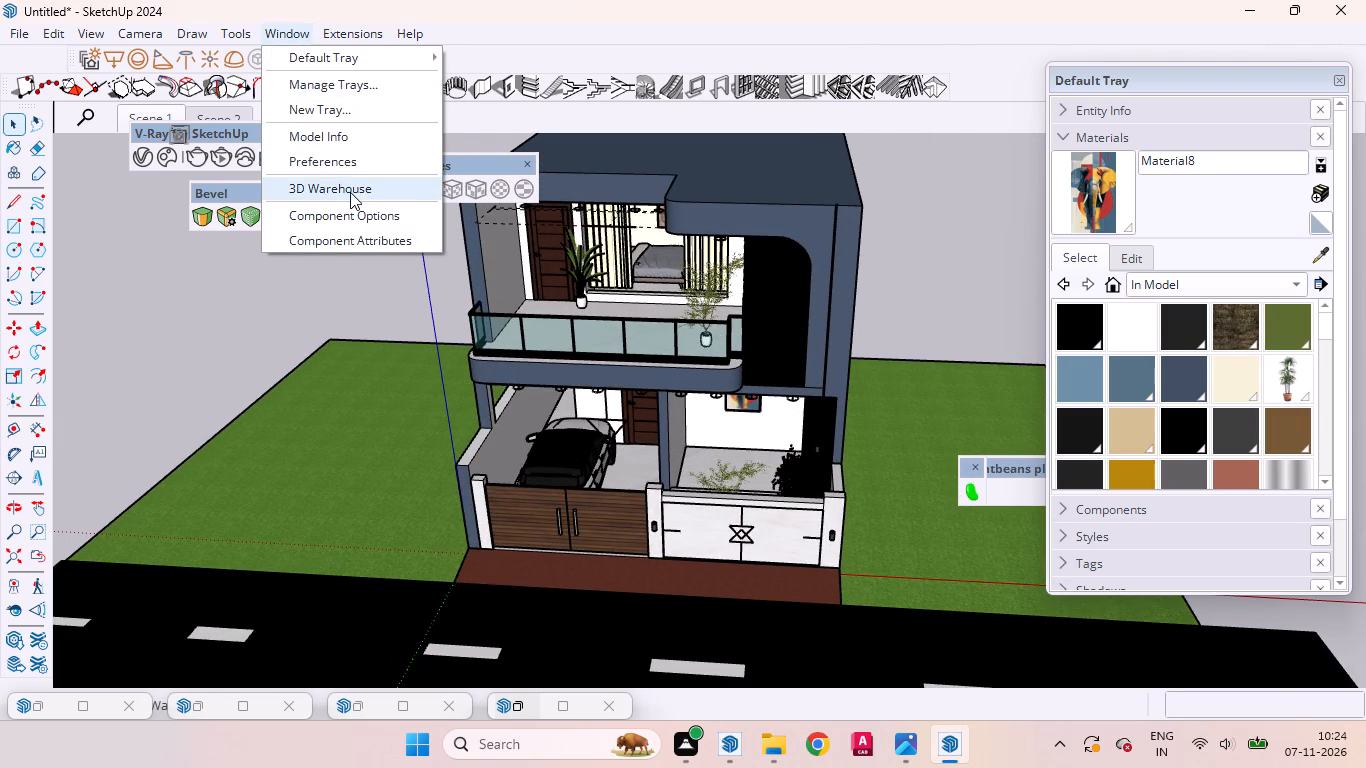
pyautogui.click(350, 189)
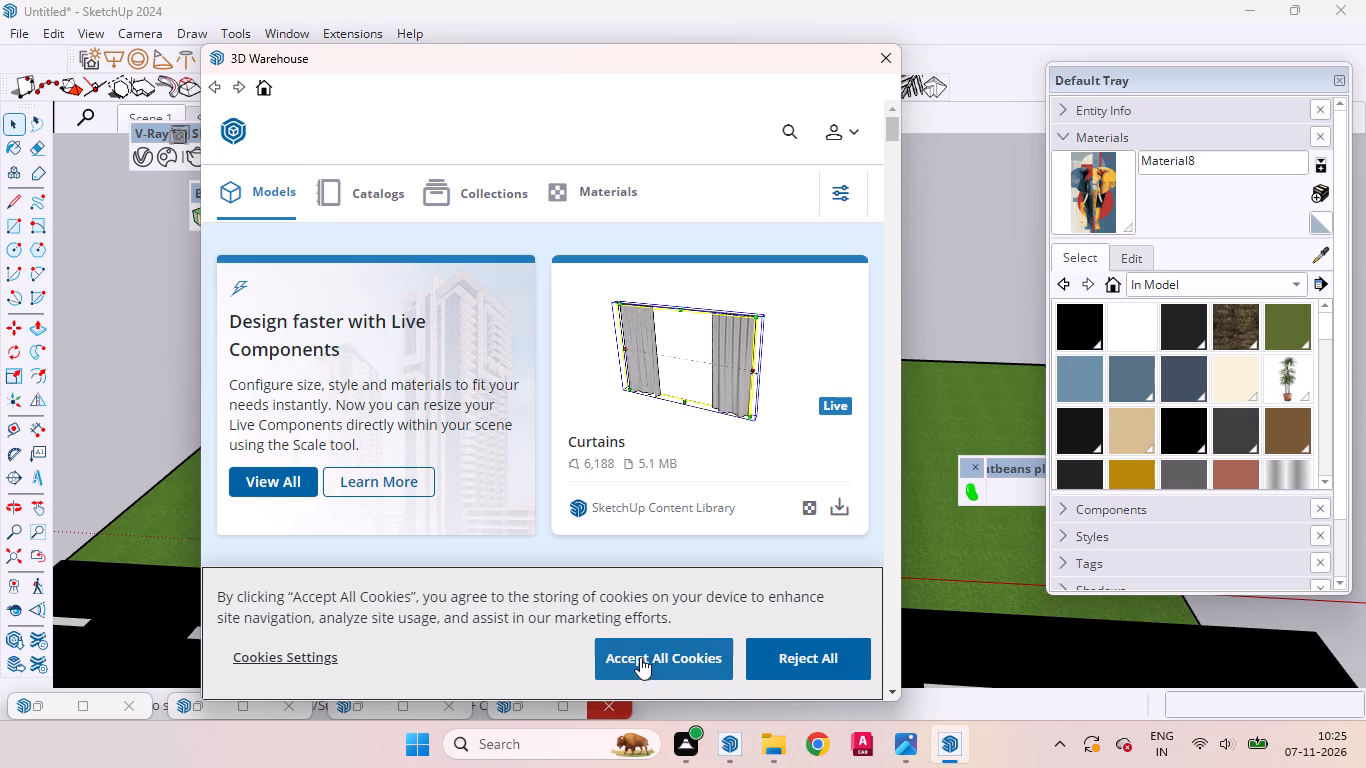
pyautogui.click(782, 132)
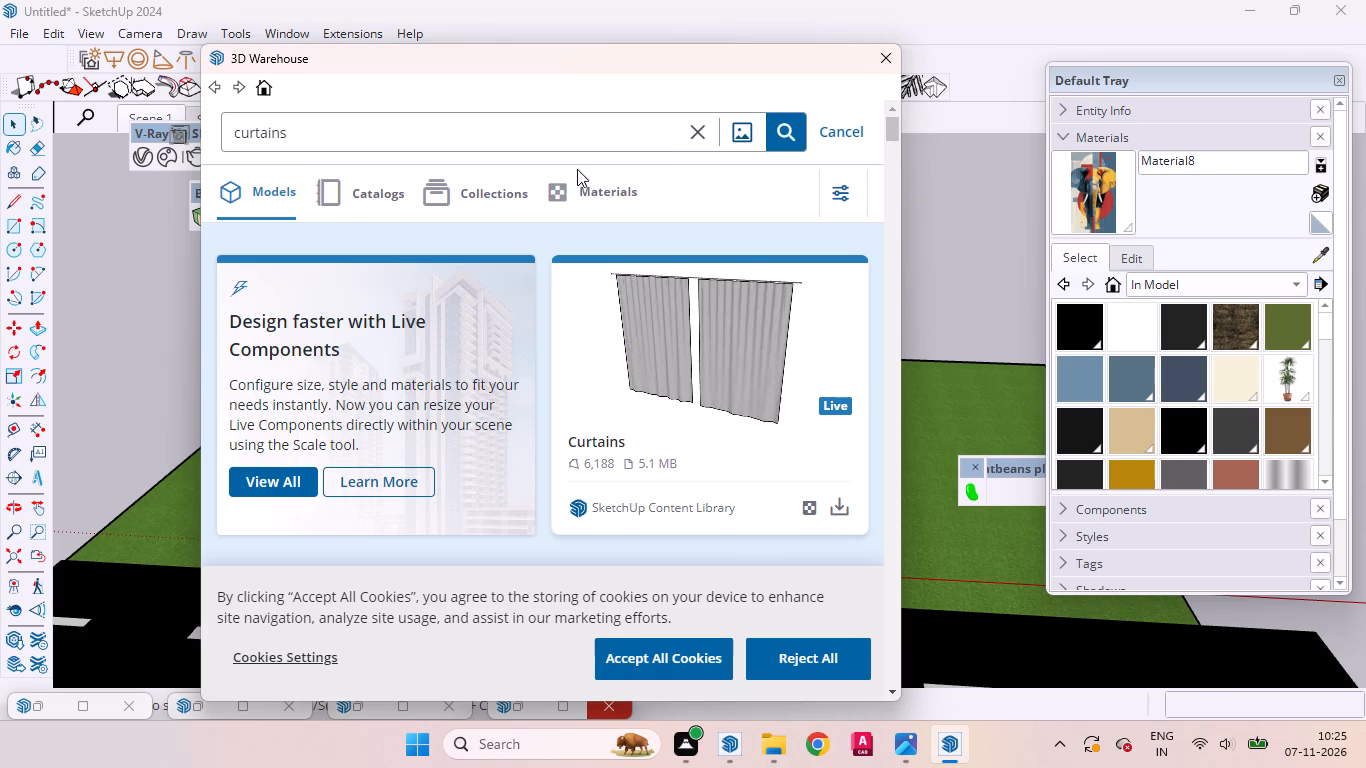
pyautogui.moveTo(324, 129); pyautogui.dragTo(150, 95)
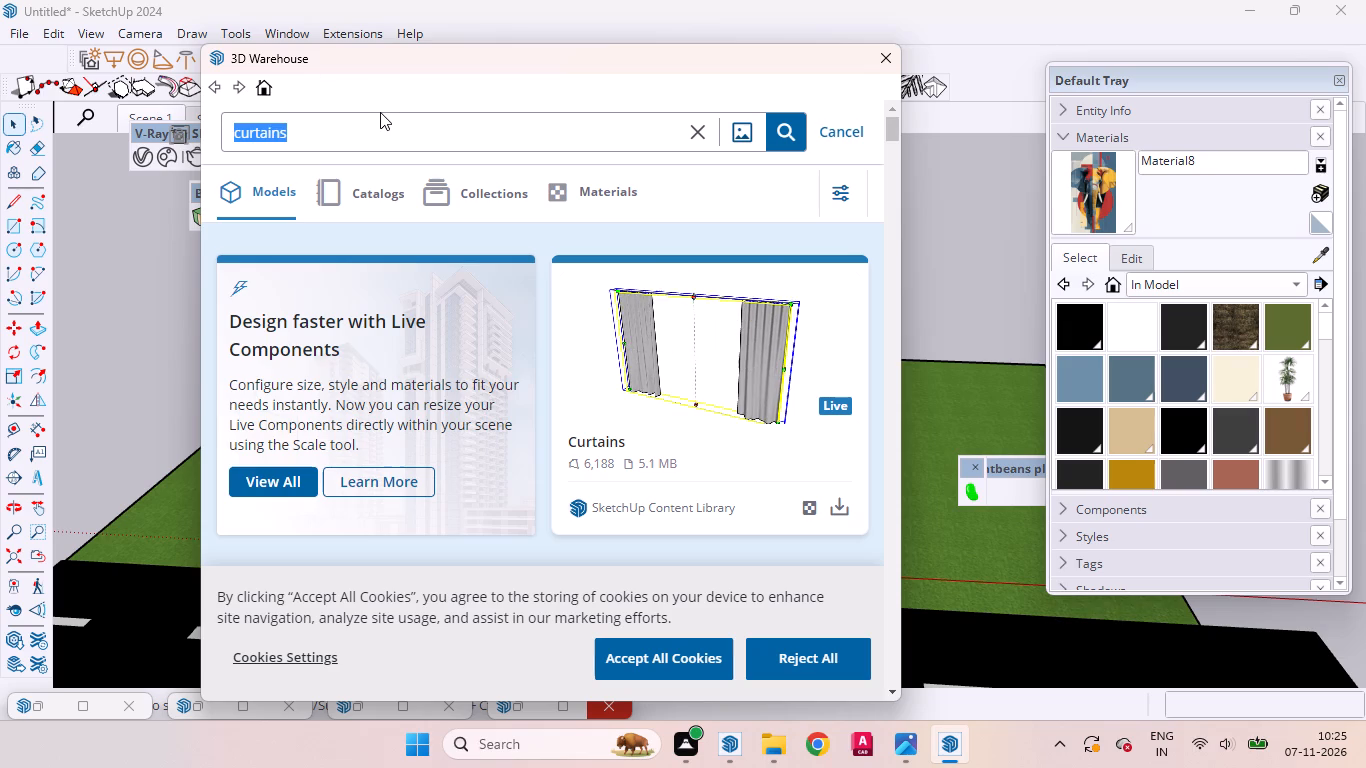
pyautogui.press('BackSpace')
pyautogui.write('bed')
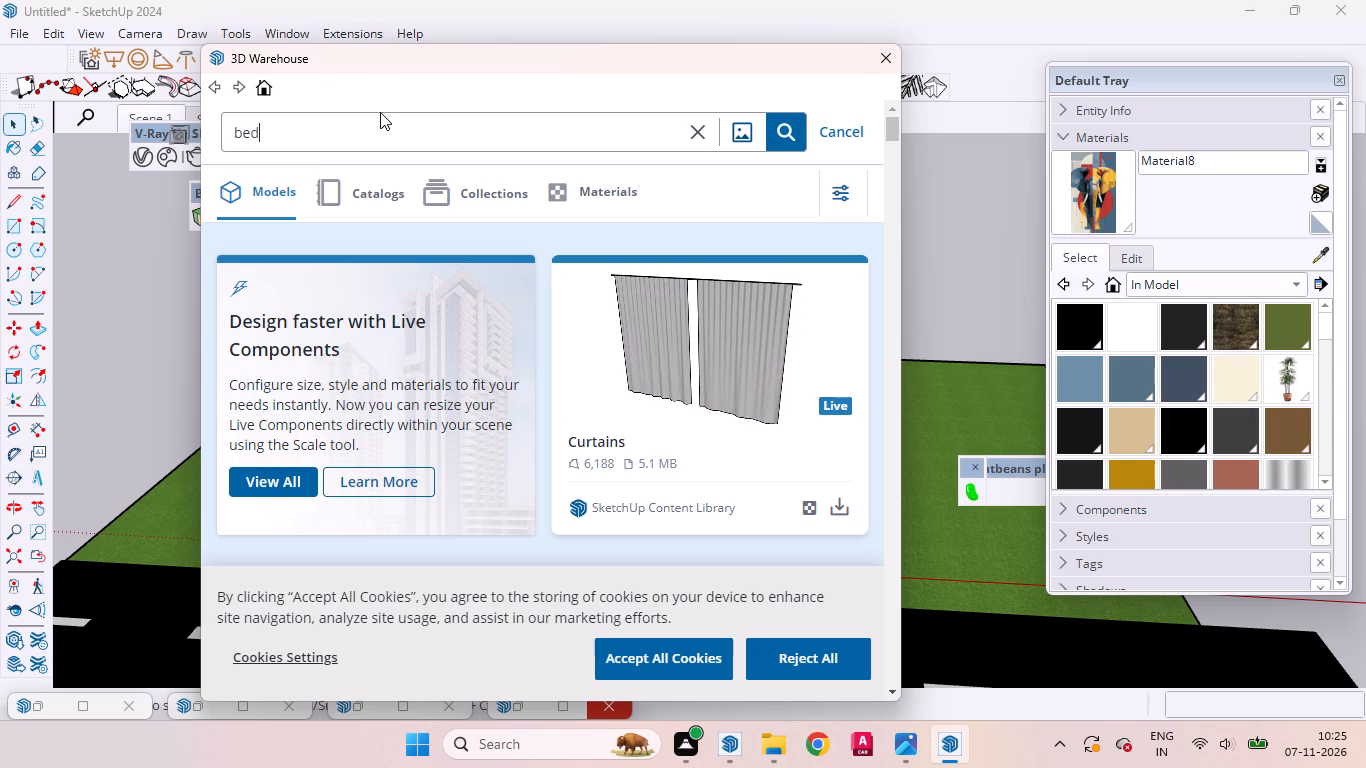
pyautogui.press('Return')
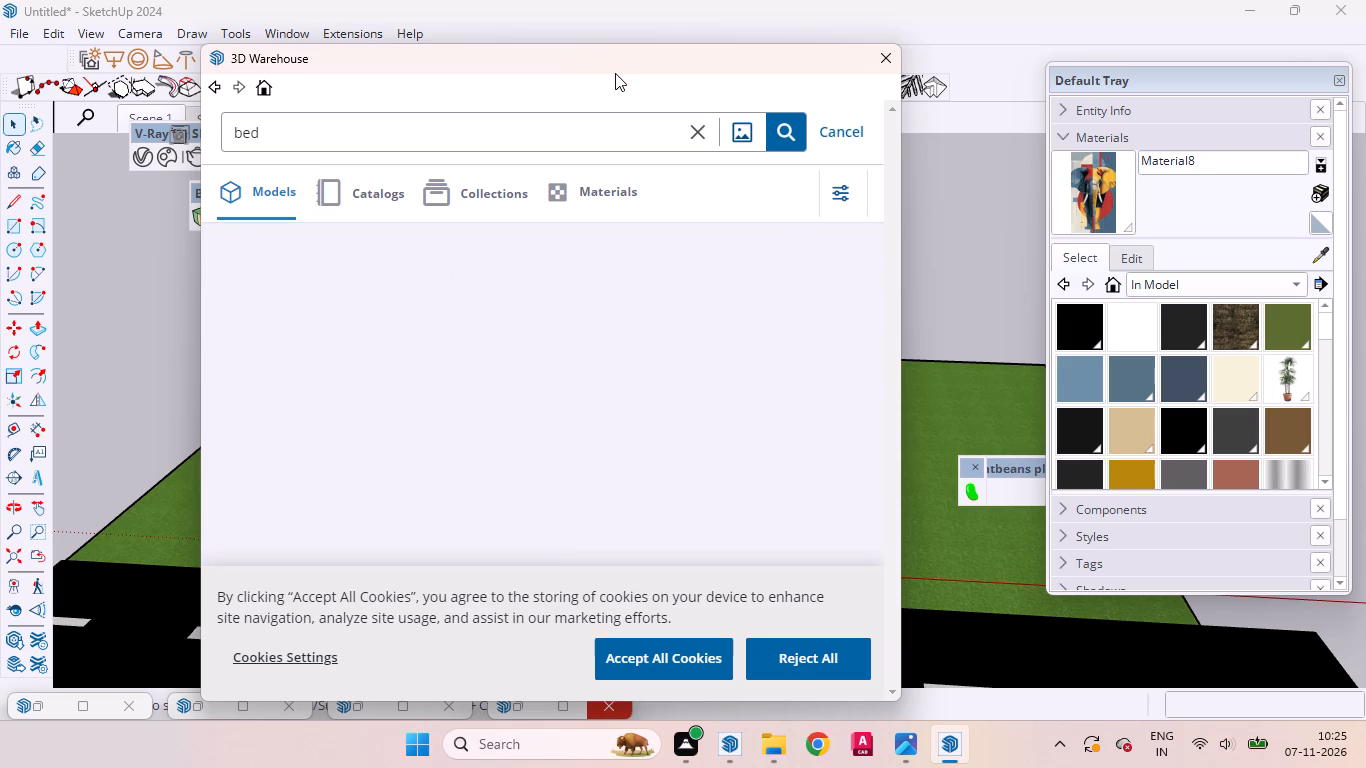
# Download the Cama Cattelan Italy bed with grey bedding and a dark wooden frame from the results into the model.
pyautogui.moveTo(604, 68); pyautogui.dragTo(660, 57)
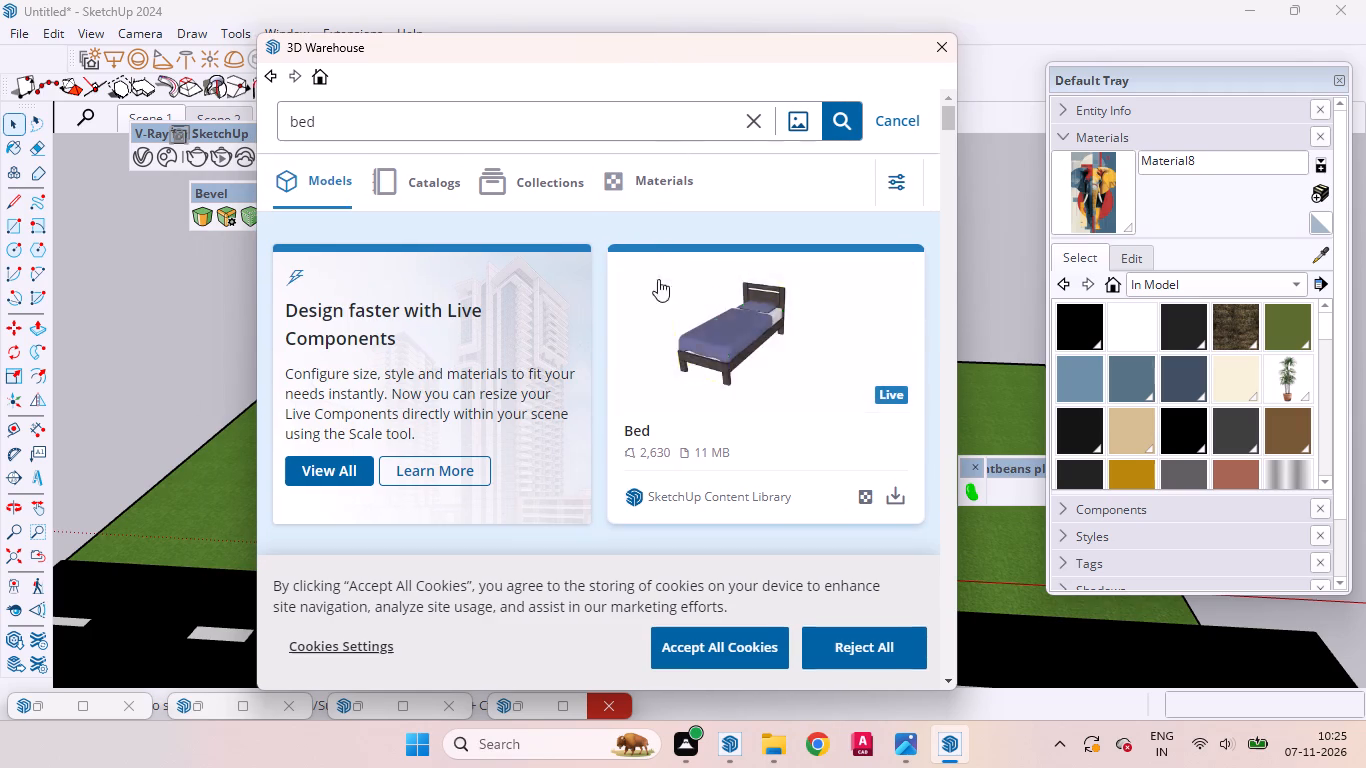
pyautogui.scroll(-11, 656, 296)
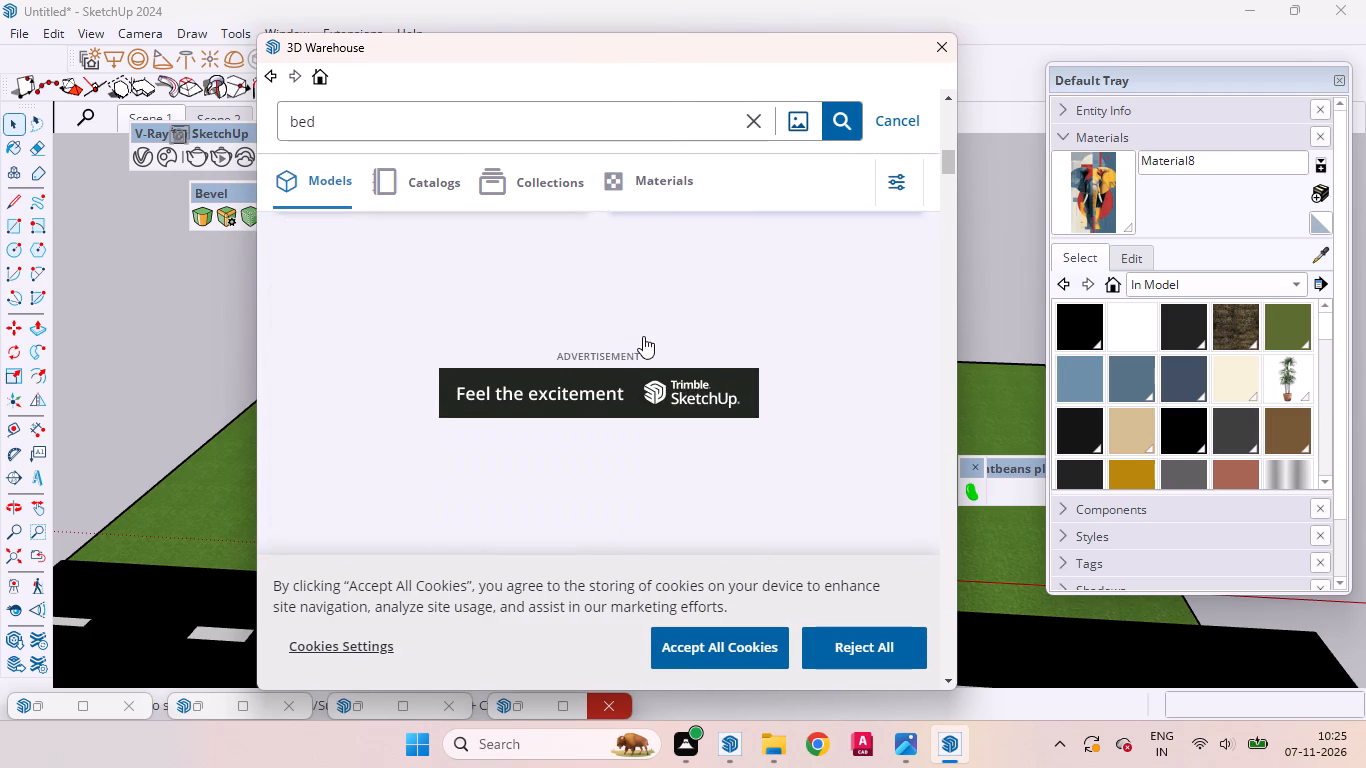
pyautogui.scroll(-7, 643, 336)
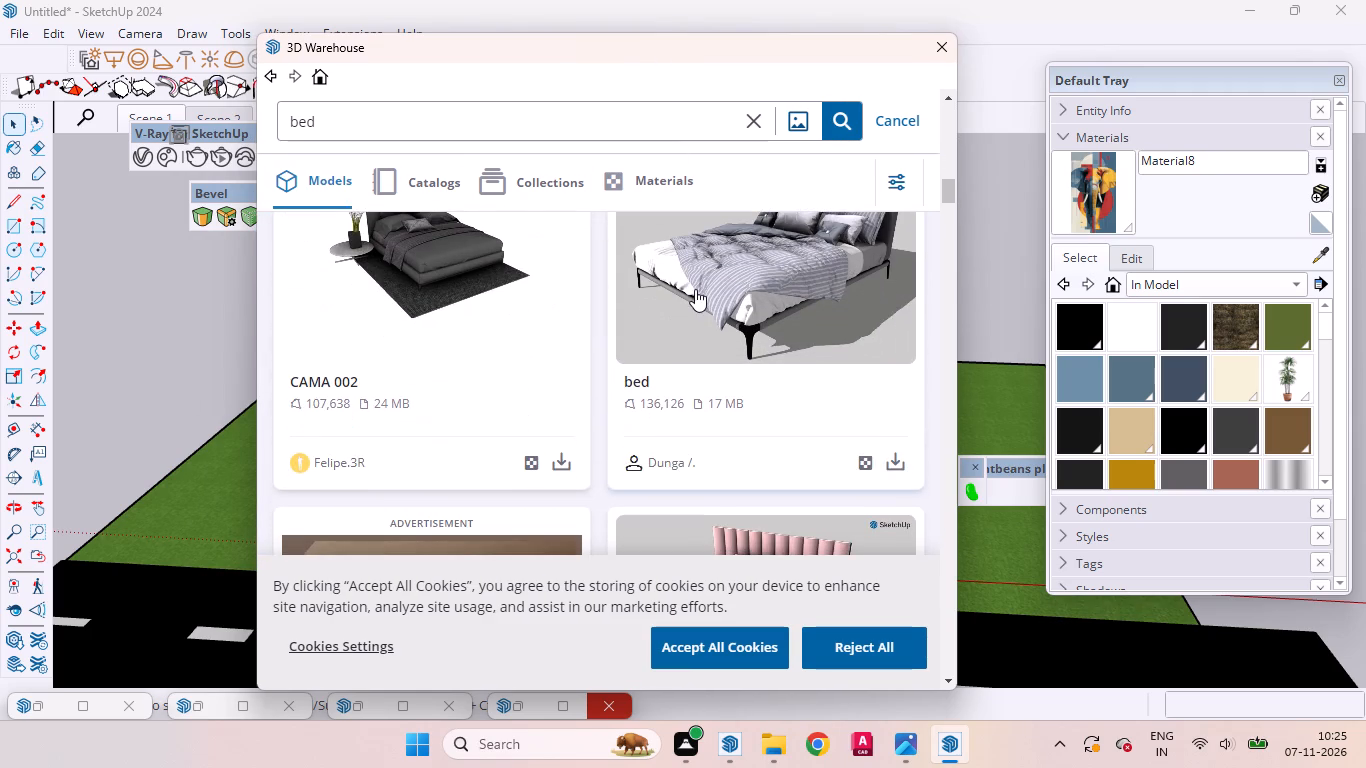
pyautogui.scroll(-3, 695, 289)
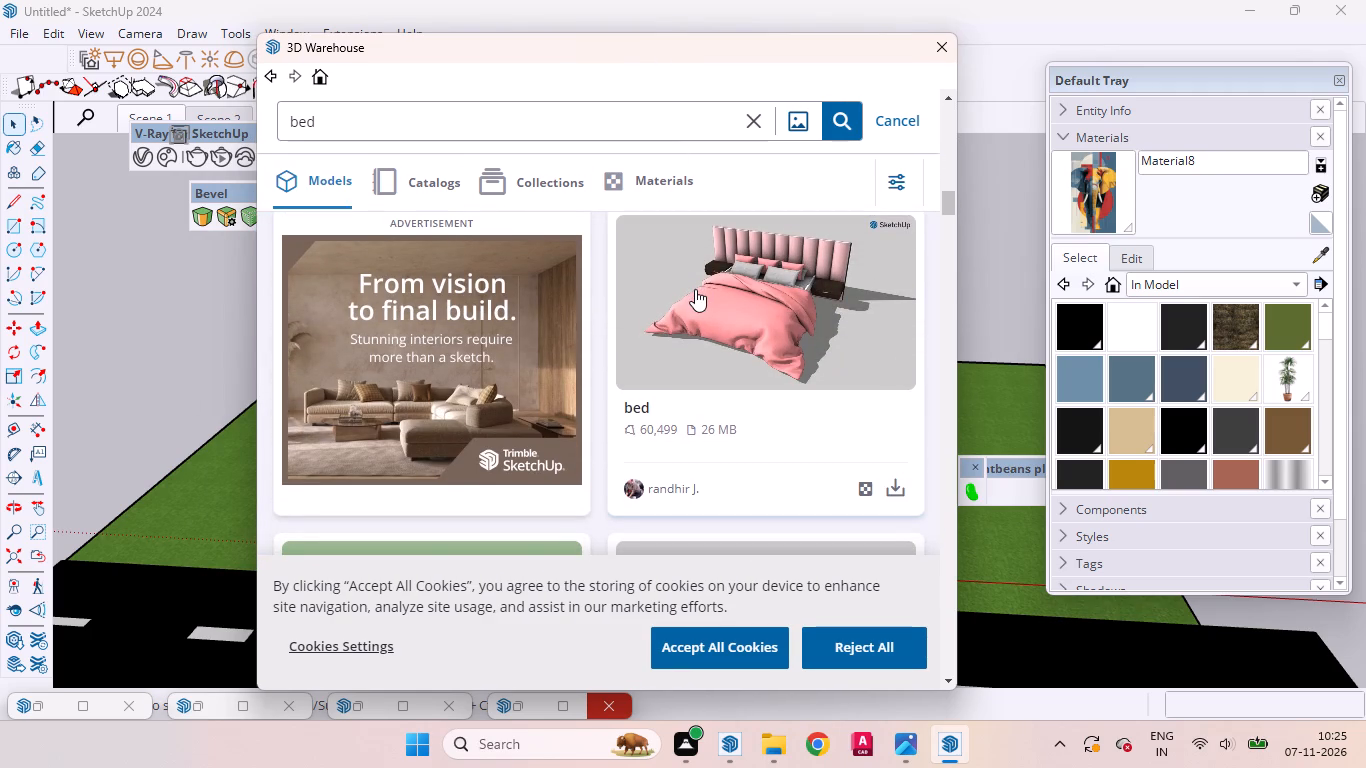
pyautogui.scroll(-10, 695, 289)
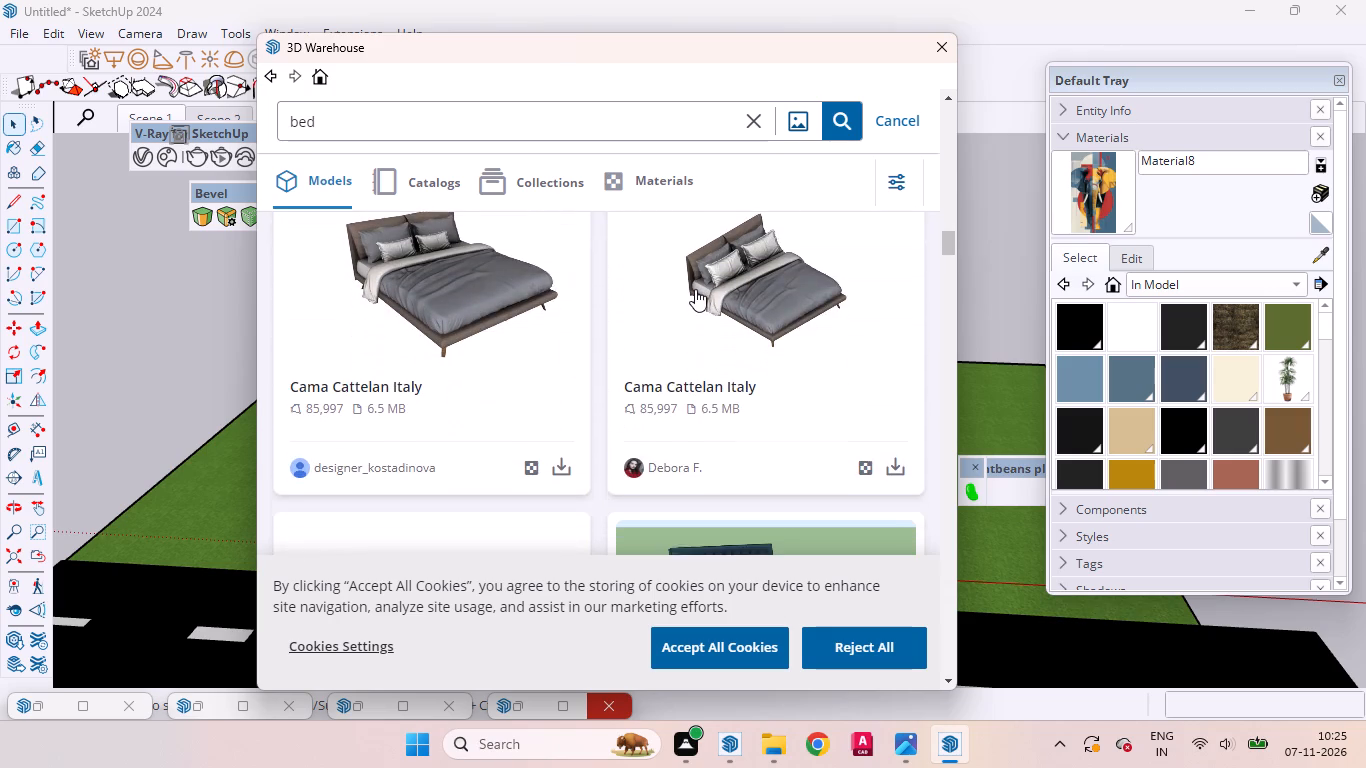
pyautogui.click(557, 467)
pyautogui.click(550, 383)
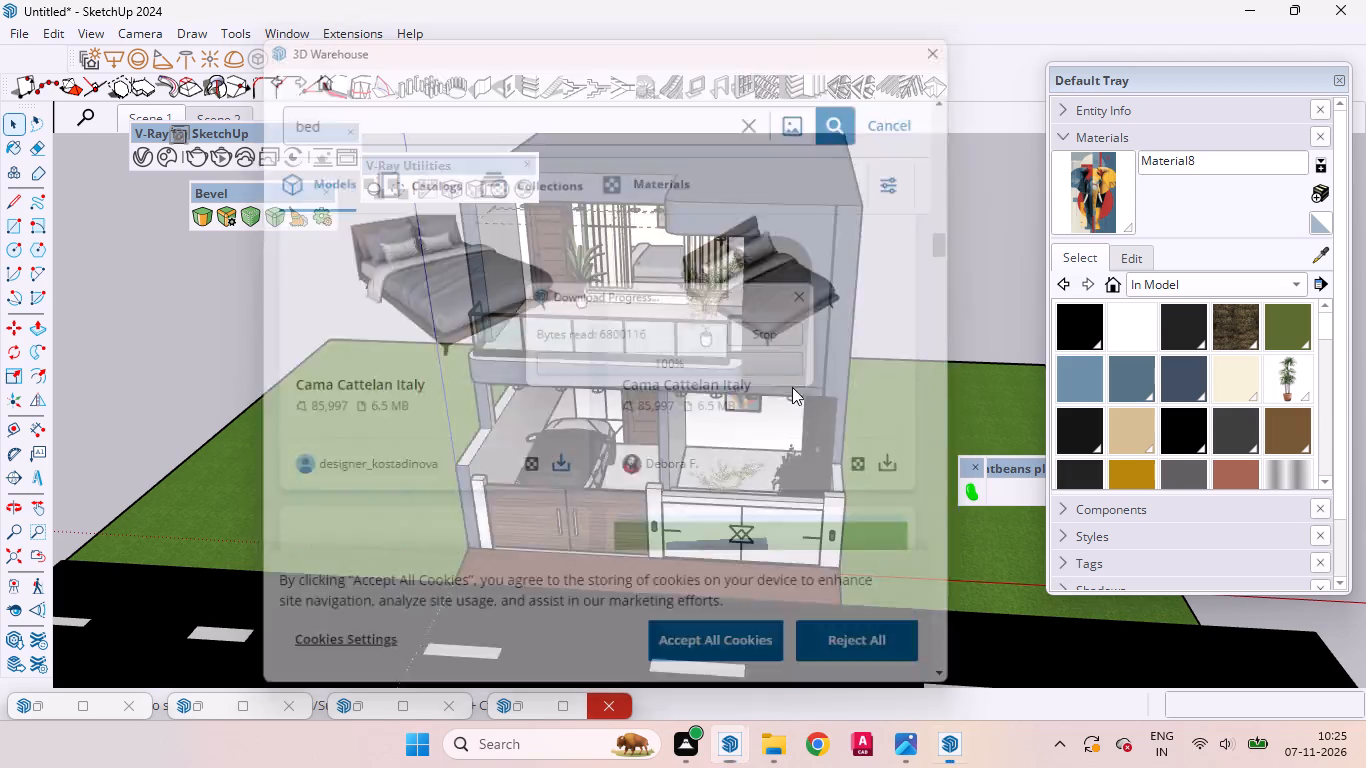
# Place the downloaded bed on the marble floor of the ground-floor front room.
pyautogui.scroll(9, 733, 515)
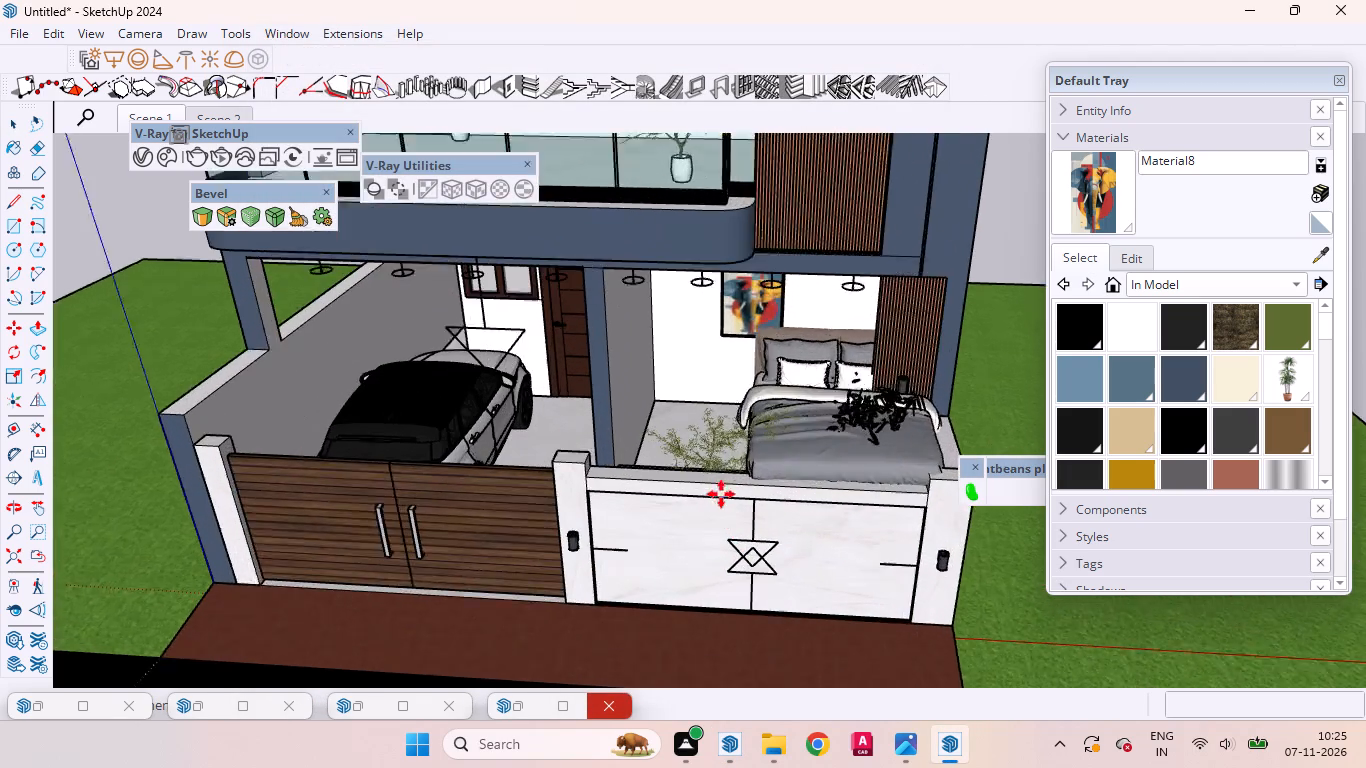
pyautogui.moveTo(749, 388); pyautogui.dragTo(988, 429, button='middle')
pyautogui.scroll(13, 770, 413)
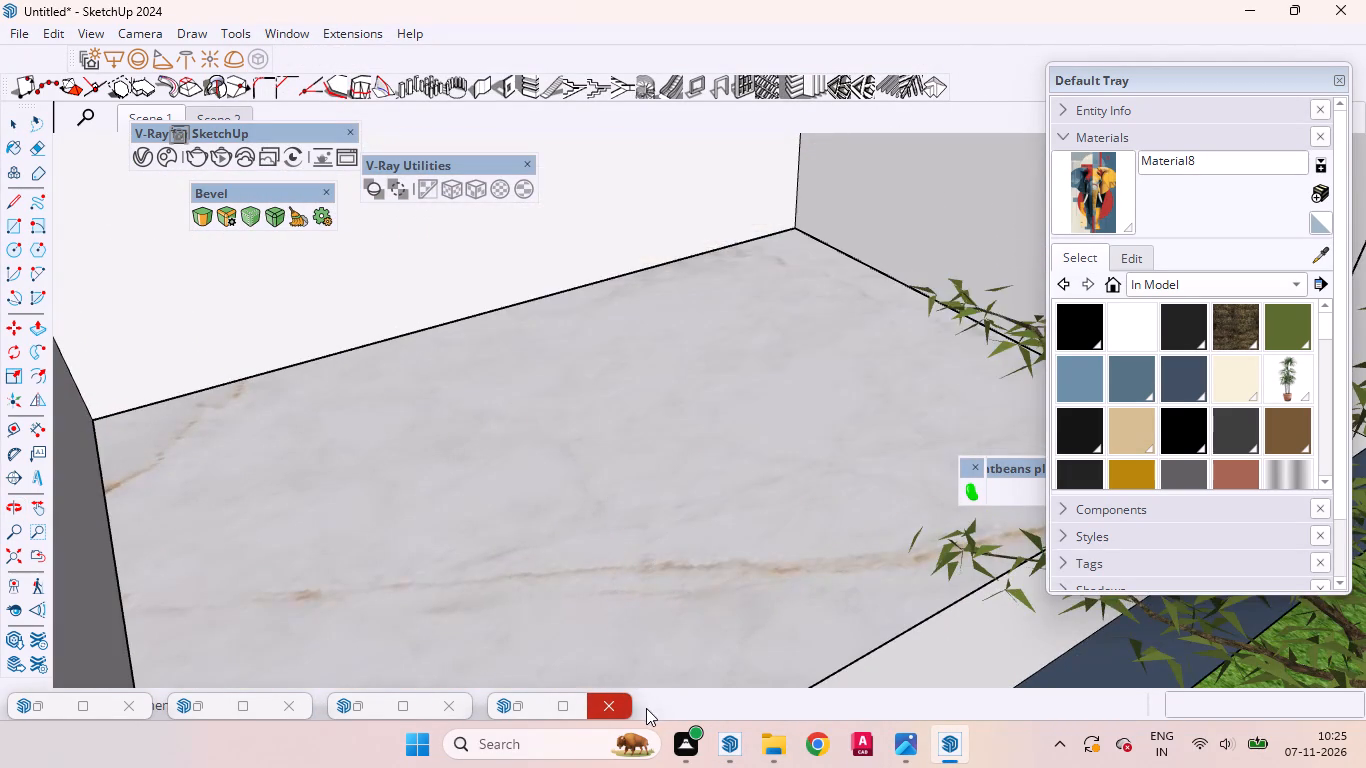
pyautogui.click(615, 647)
pyautogui.scroll(-7, 529, 321)
pyautogui.scroll(2, 418, 303)
pyautogui.scroll(-9, 418, 303)
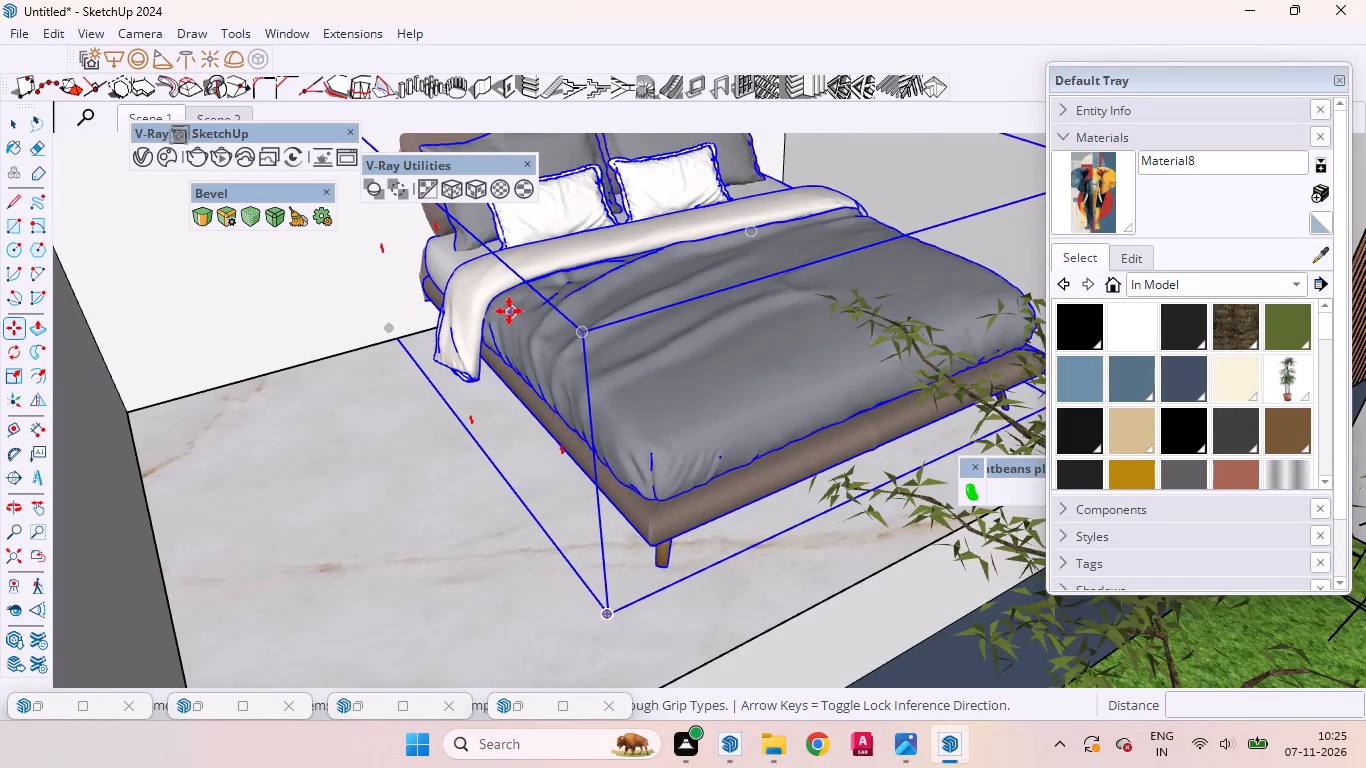
pyautogui.scroll(-13, 509, 311)
pyautogui.scroll(-20, 547, 338)
pyautogui.scroll(1, 579, 388)
pyautogui.scroll(-2, 581, 390)
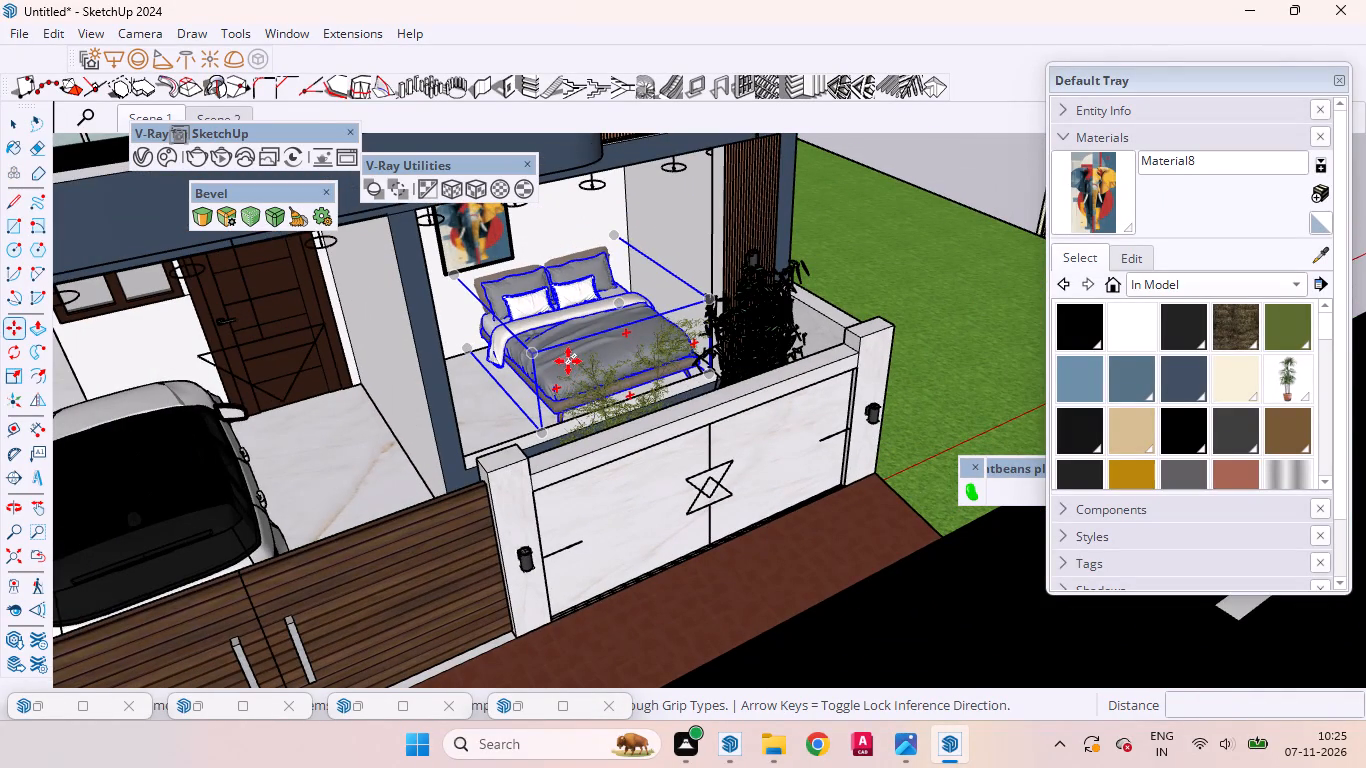
pyautogui.press('space')
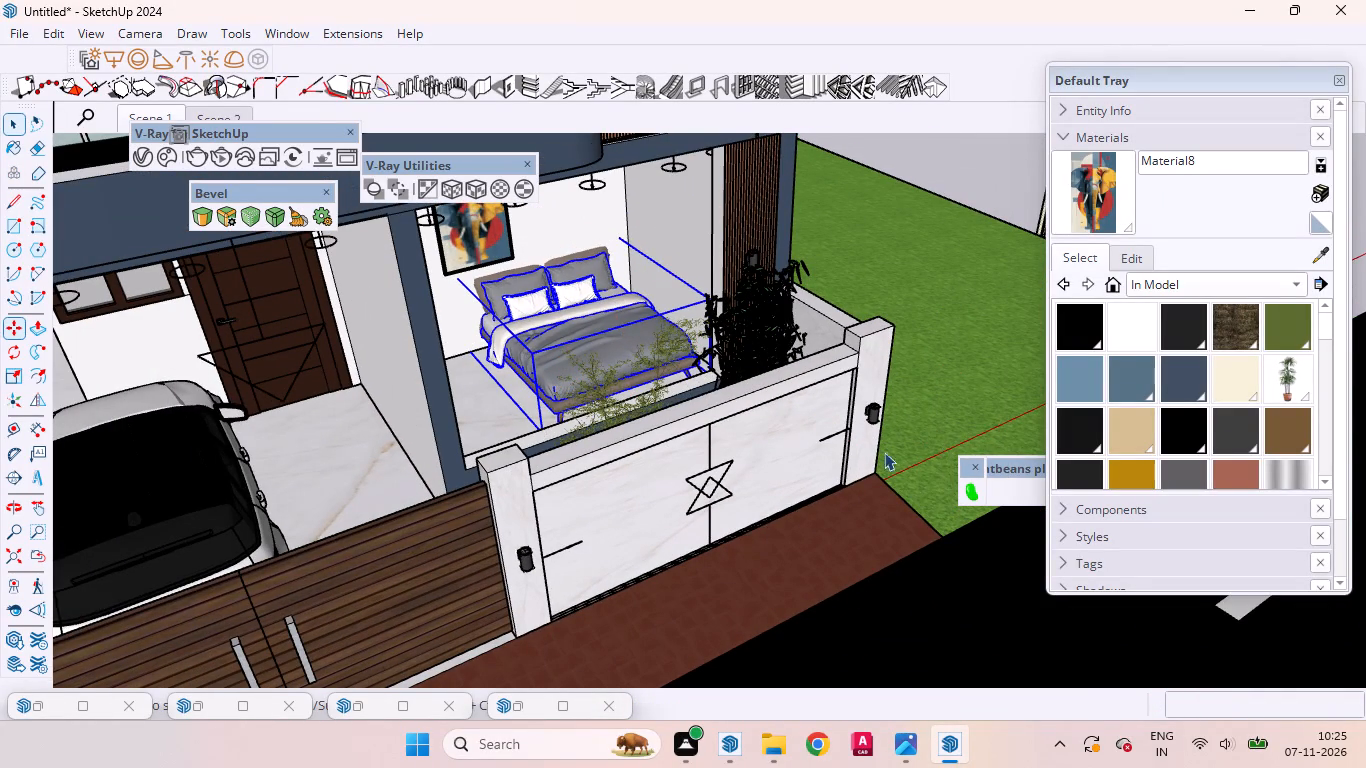
# Rotate the bed 90 degrees about the vertical axis, so its headboard faces the car porch side.
pyautogui.scroll(-9, 525, 324)
pyautogui.moveTo(660, 430); pyautogui.dragTo(529, 560, button='middle')
pyautogui.scroll(2, 719, 302)
pyautogui.scroll(-2, 719, 302)
pyautogui.scroll(4, 719, 302)
pyautogui.press('q')
pyautogui.scroll(5, 690, 315)
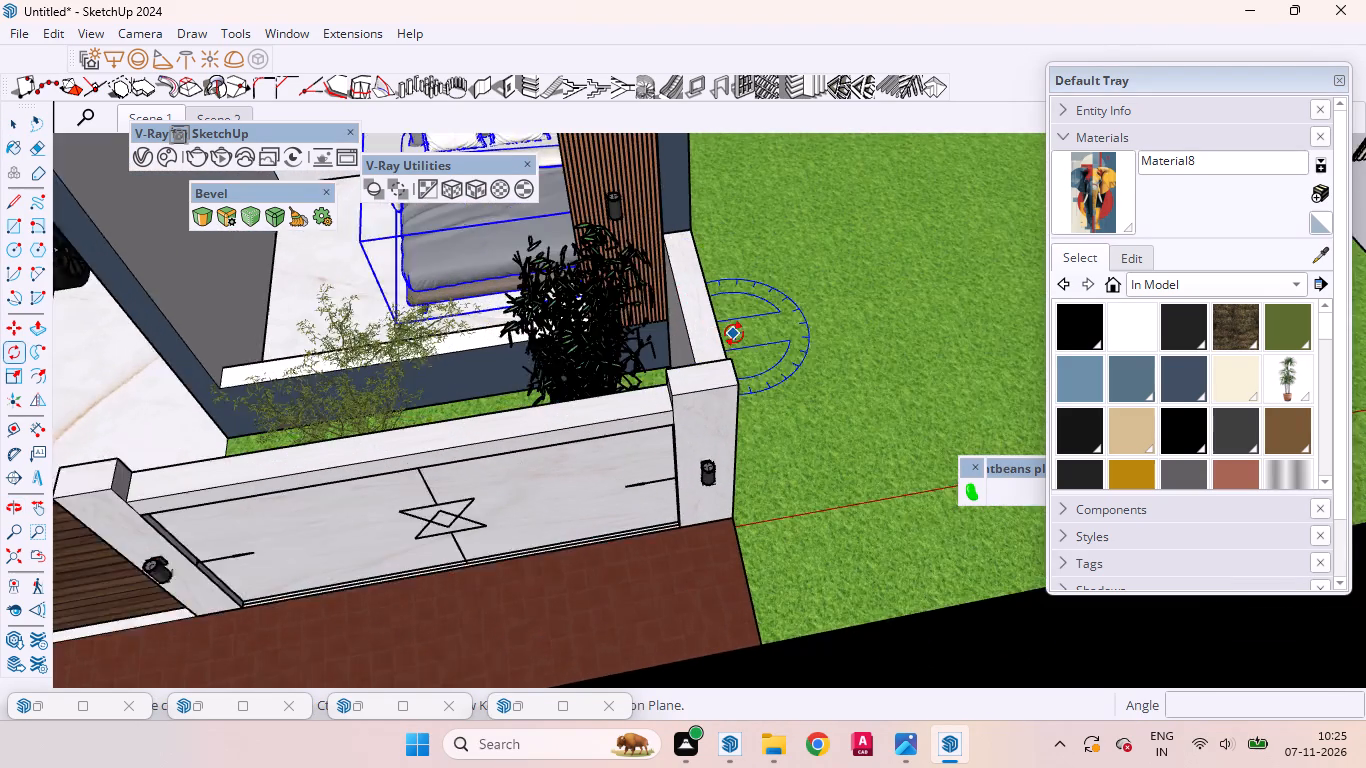
pyautogui.scroll(-15, 788, 332)
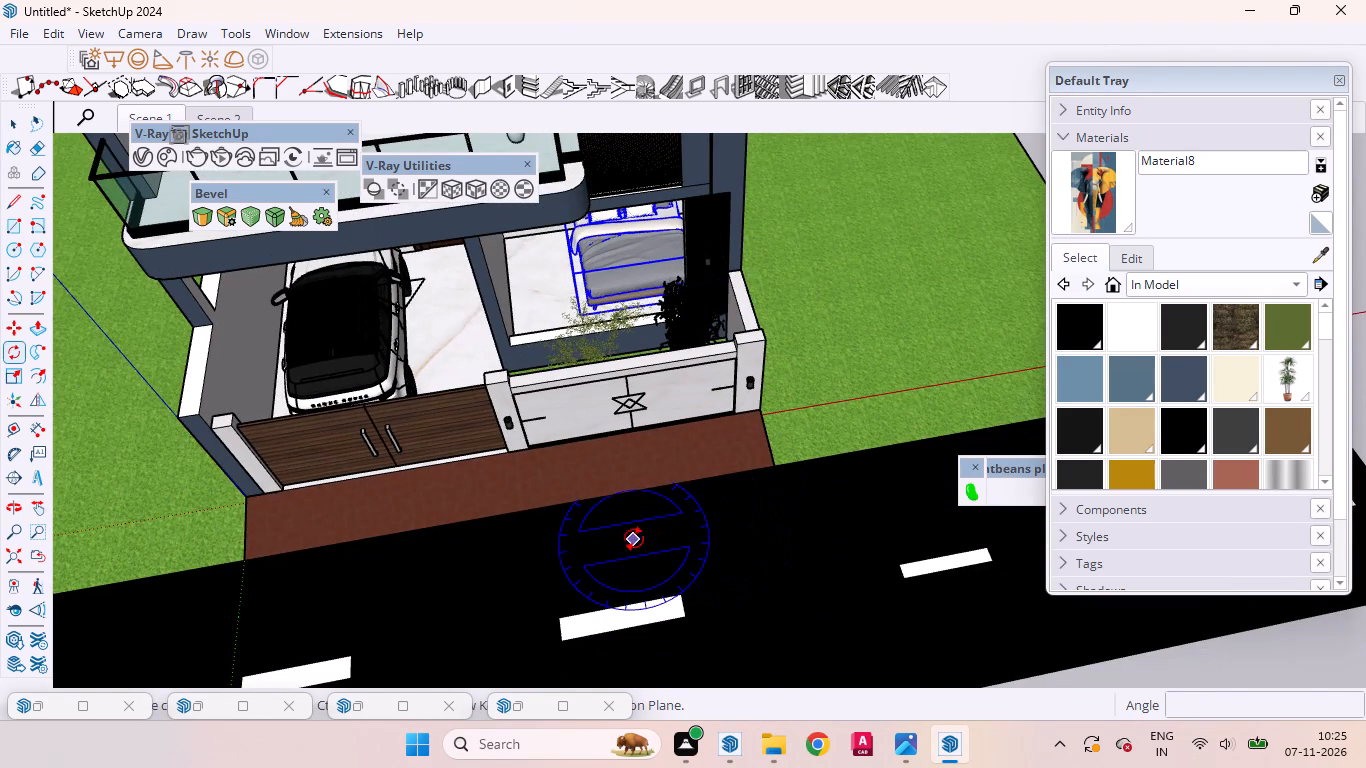
pyautogui.click(633, 539)
pyautogui.click(724, 526)
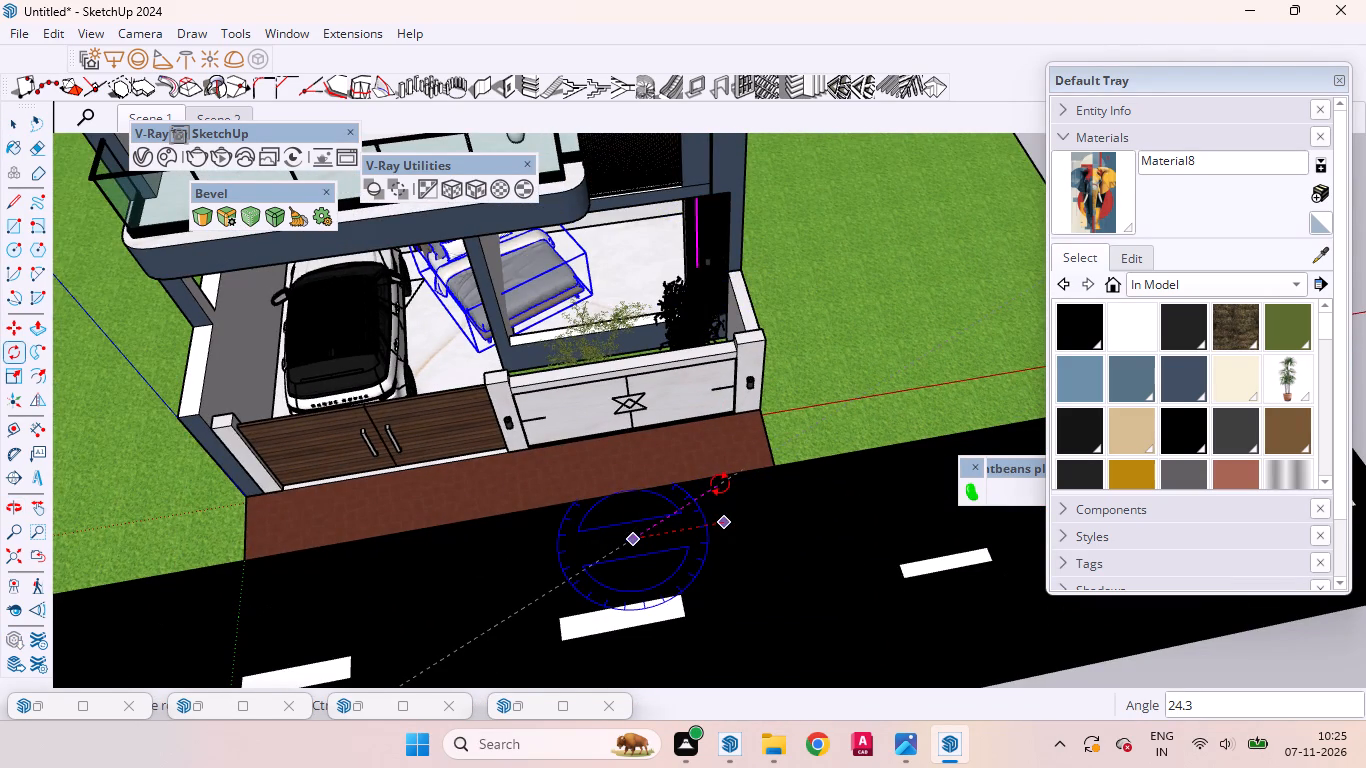
pyautogui.write('90')
pyautogui.press('Return')
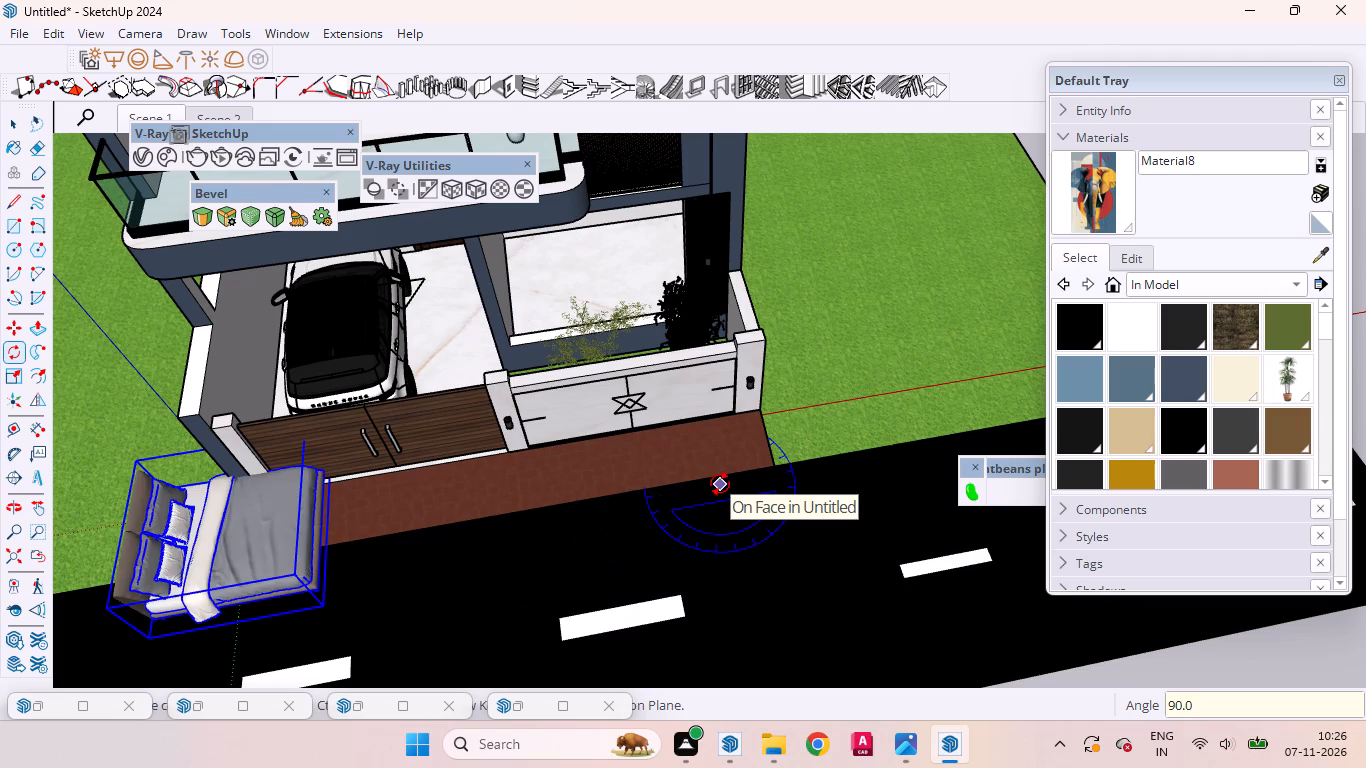
pyautogui.press('space')
# Move the rotated bed by its bottom corner about 23' 6" back onto the floor of the ground-floor front room.
pyautogui.press('m')
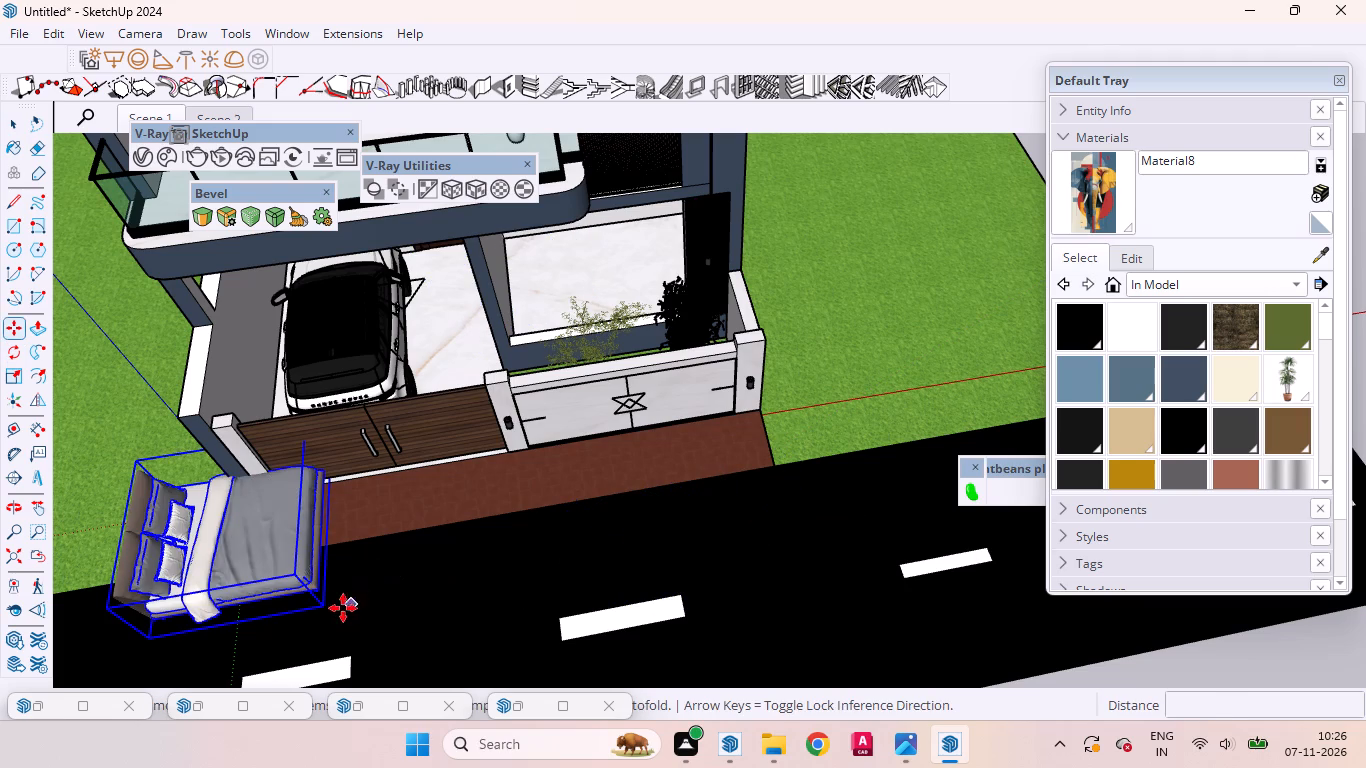
pyautogui.click(327, 608)
pyautogui.scroll(11, 632, 271)
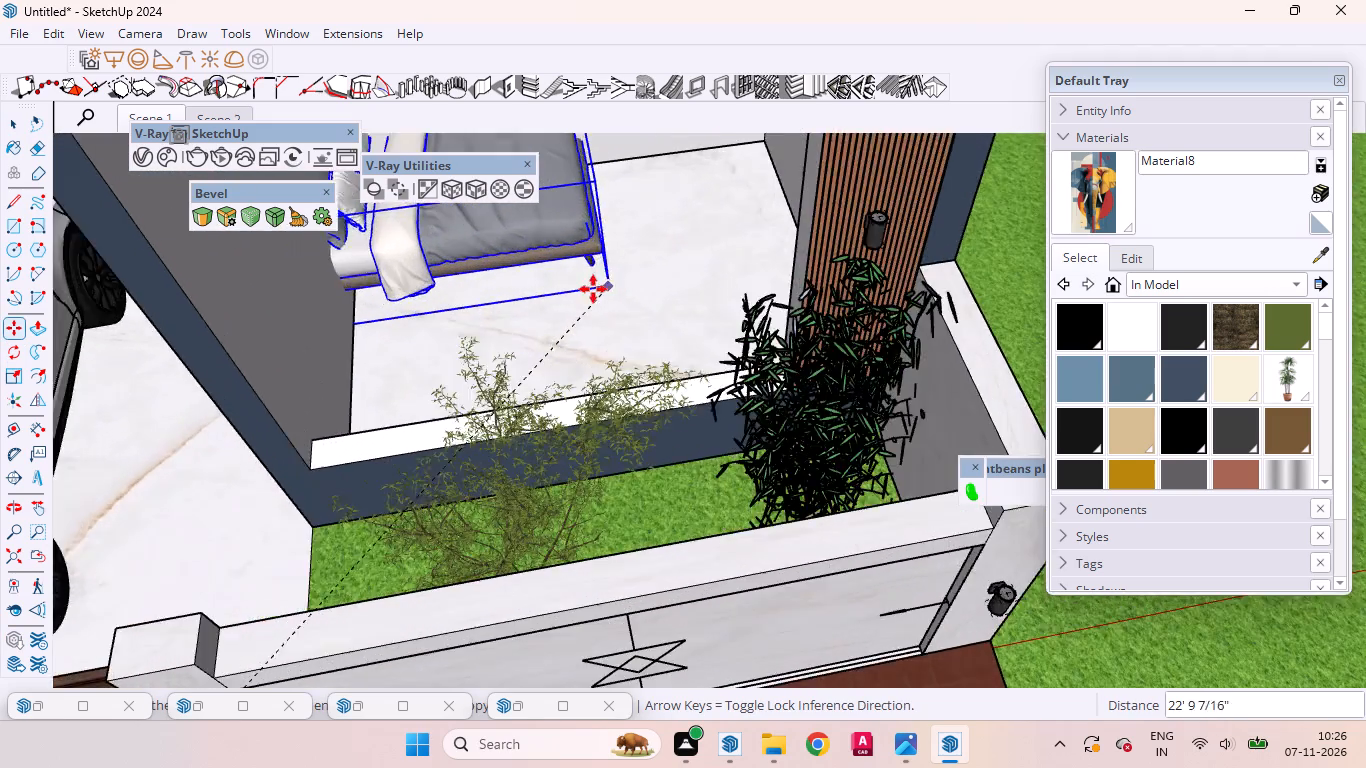
pyautogui.scroll(8, 593, 289)
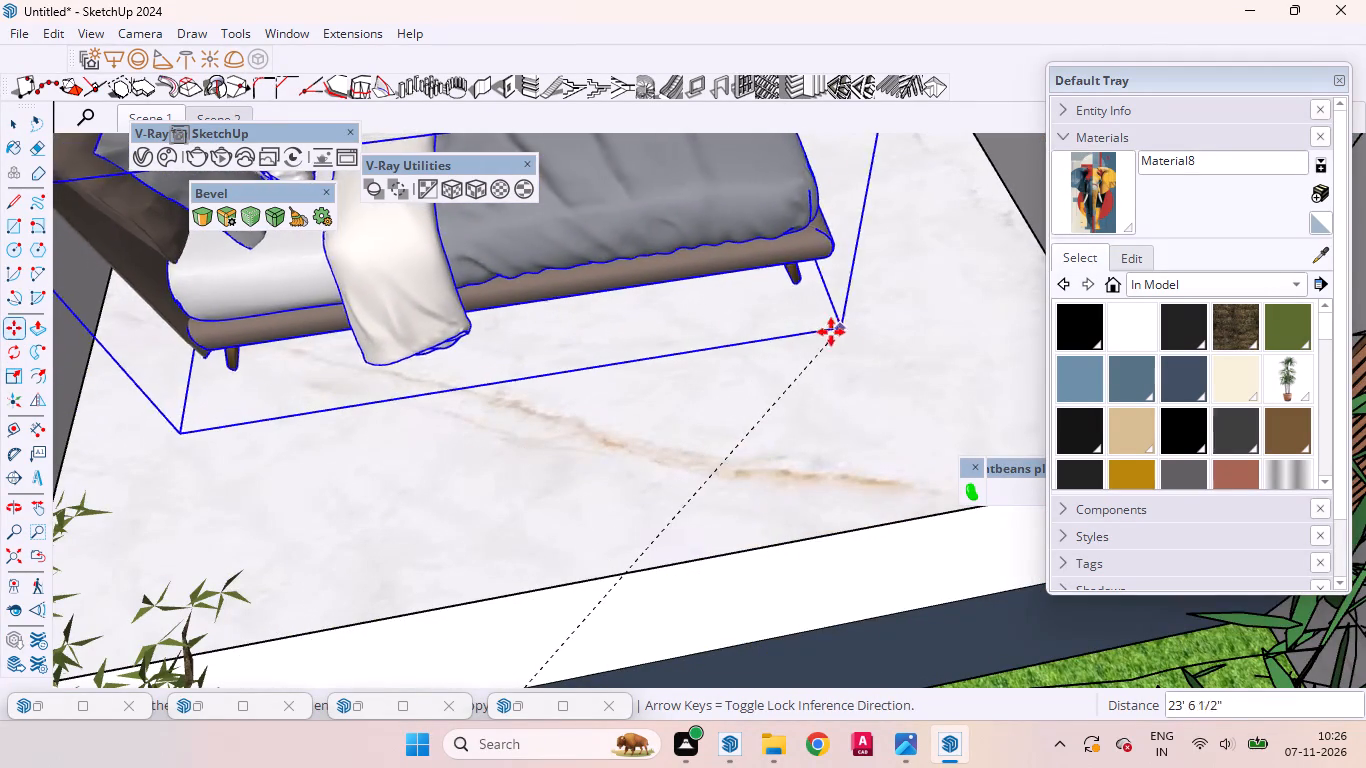
pyautogui.click(819, 336)
pyautogui.press('space')
# Move the bed about 9" along the green axis toward the room's front opening.
pyautogui.scroll(8, 795, 343)
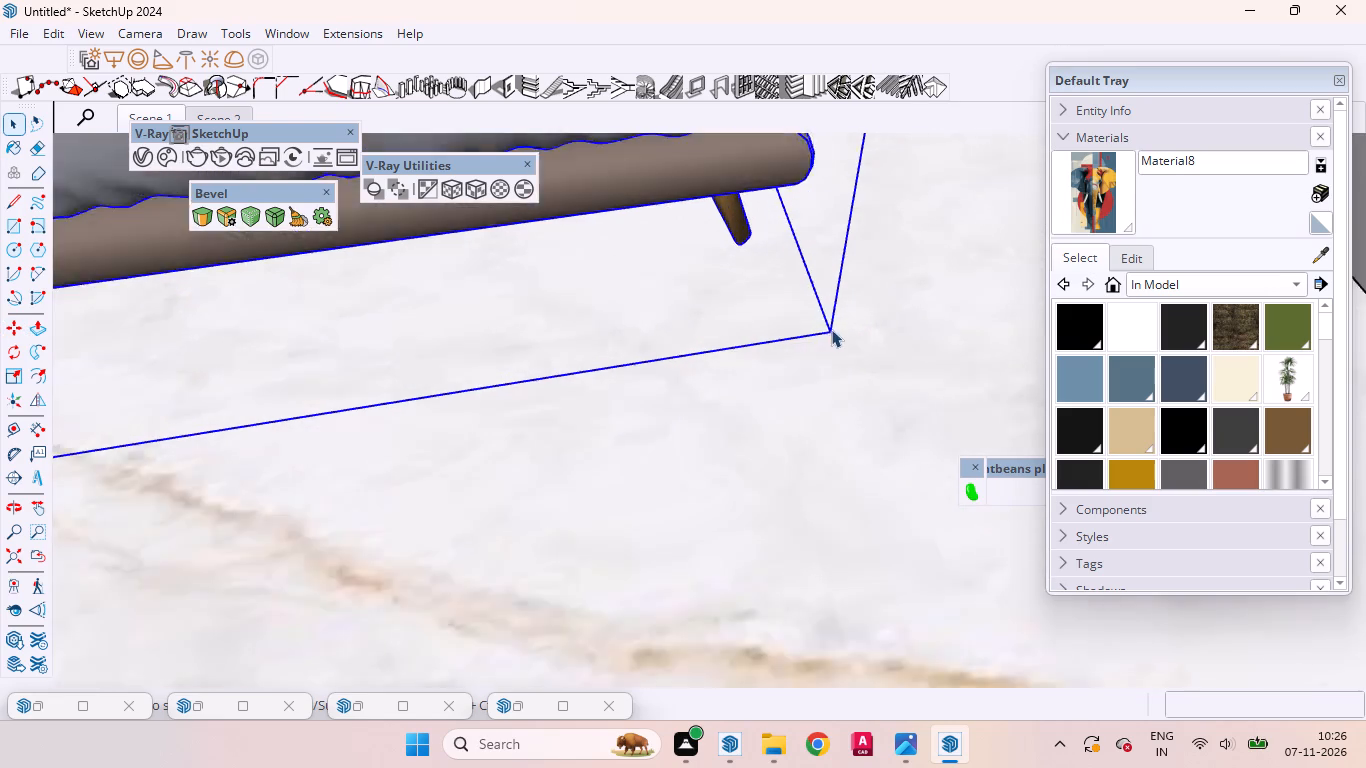
pyautogui.scroll(5, 831, 329)
pyautogui.moveTo(816, 343); pyautogui.dragTo(816, 218, button='middle')
pyautogui.scroll(-11, 818, 221)
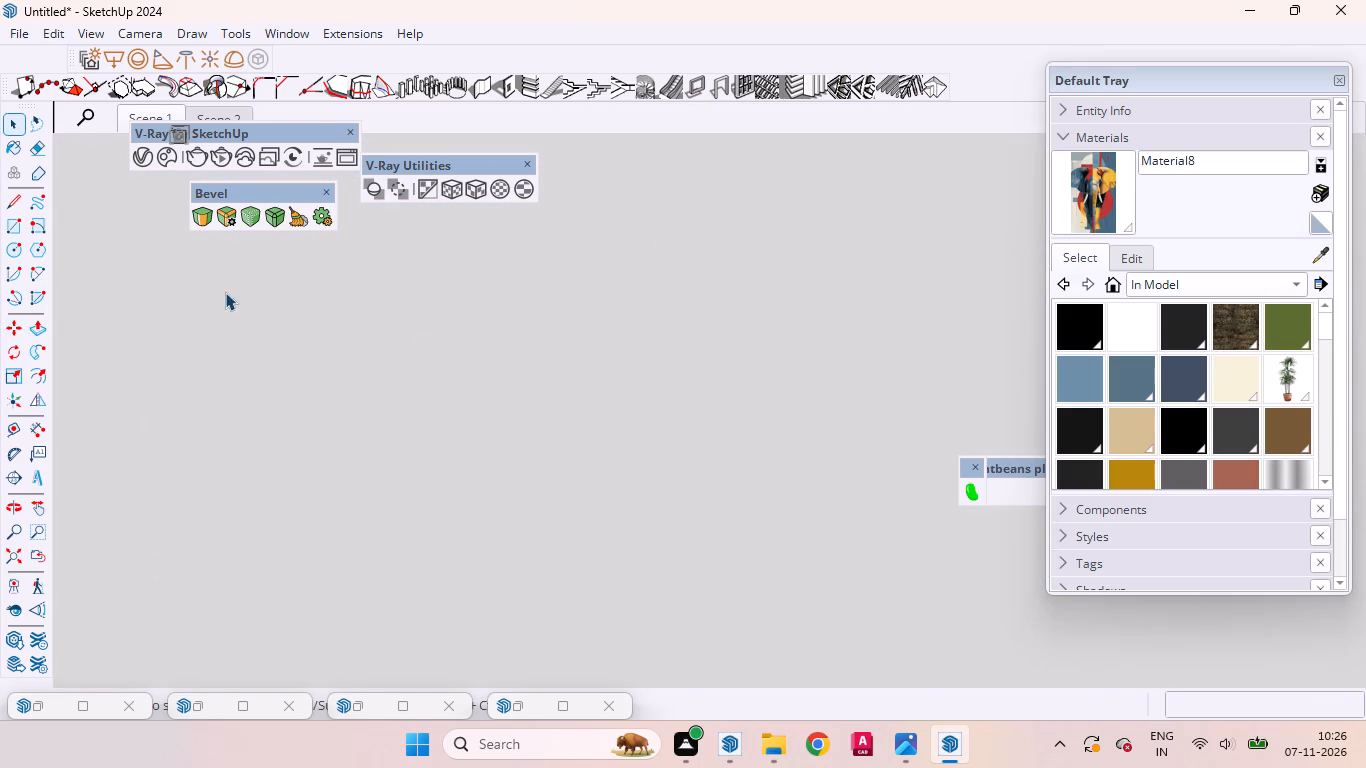
pyautogui.click(45, 553)
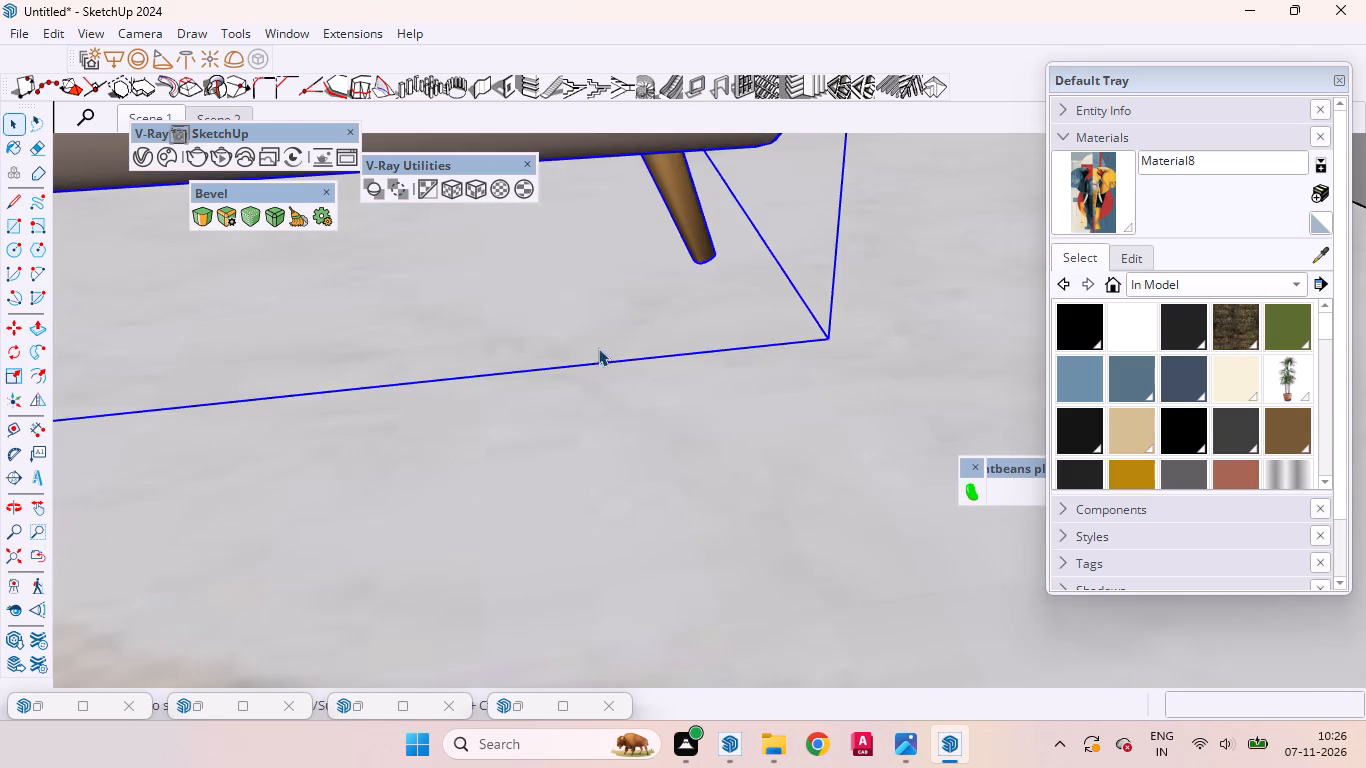
pyautogui.scroll(-20, 603, 339)
pyautogui.scroll(-20, 603, 339)
pyautogui.scroll(-15, 603, 339)
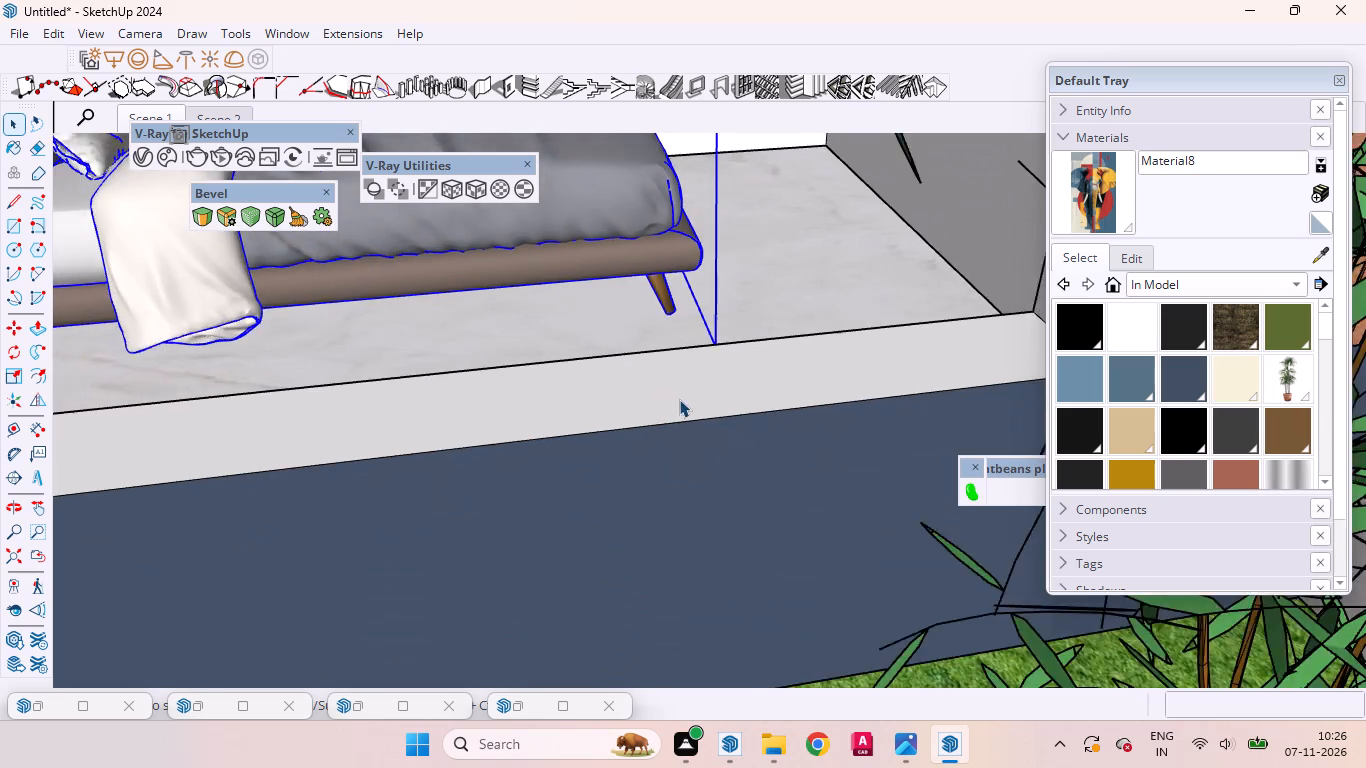
pyautogui.scroll(-20, 679, 399)
pyautogui.scroll(-18, 679, 399)
pyautogui.scroll(2, 694, 437)
pyautogui.scroll(-17, 694, 438)
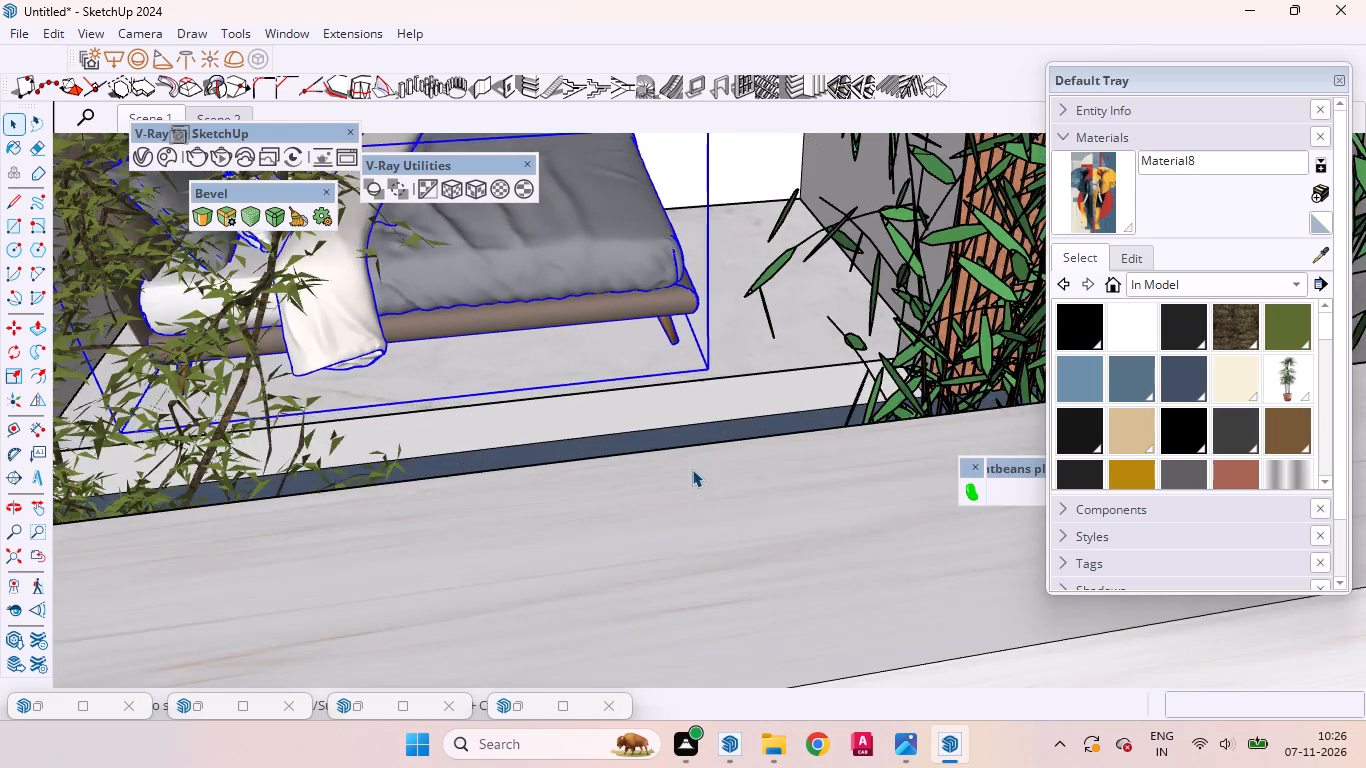
pyautogui.scroll(-20, 700, 364)
pyautogui.scroll(-2, 700, 364)
pyautogui.scroll(6, 543, 306)
pyautogui.moveTo(585, 326); pyautogui.dragTo(541, 415, button='middle')
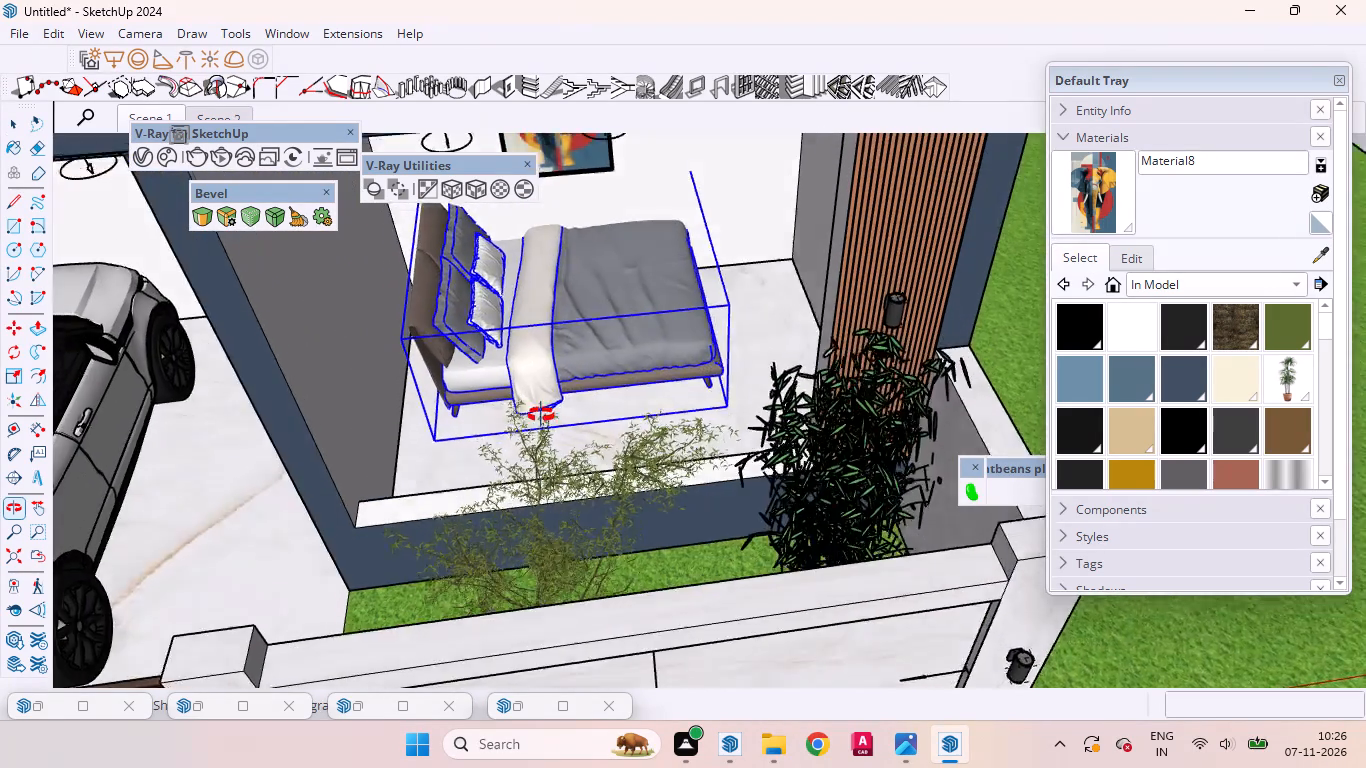
pyautogui.moveTo(541, 415); pyautogui.dragTo(542, 413, button='middle')
pyautogui.scroll(-3, 614, 344)
pyautogui.press('m')
pyautogui.scroll(3, 635, 347)
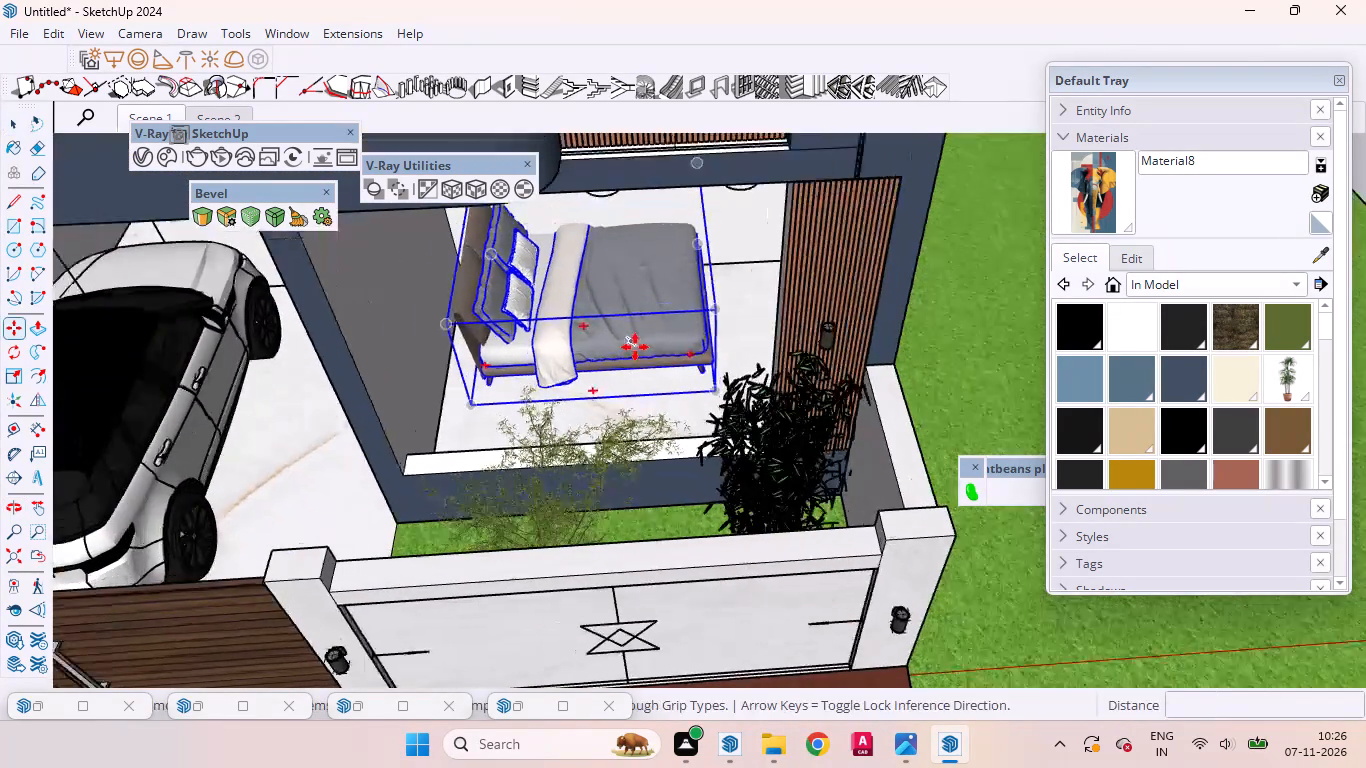
pyautogui.scroll(8, 635, 347)
pyautogui.moveTo(644, 404); pyautogui.dragTo(502, 485, button='middle')
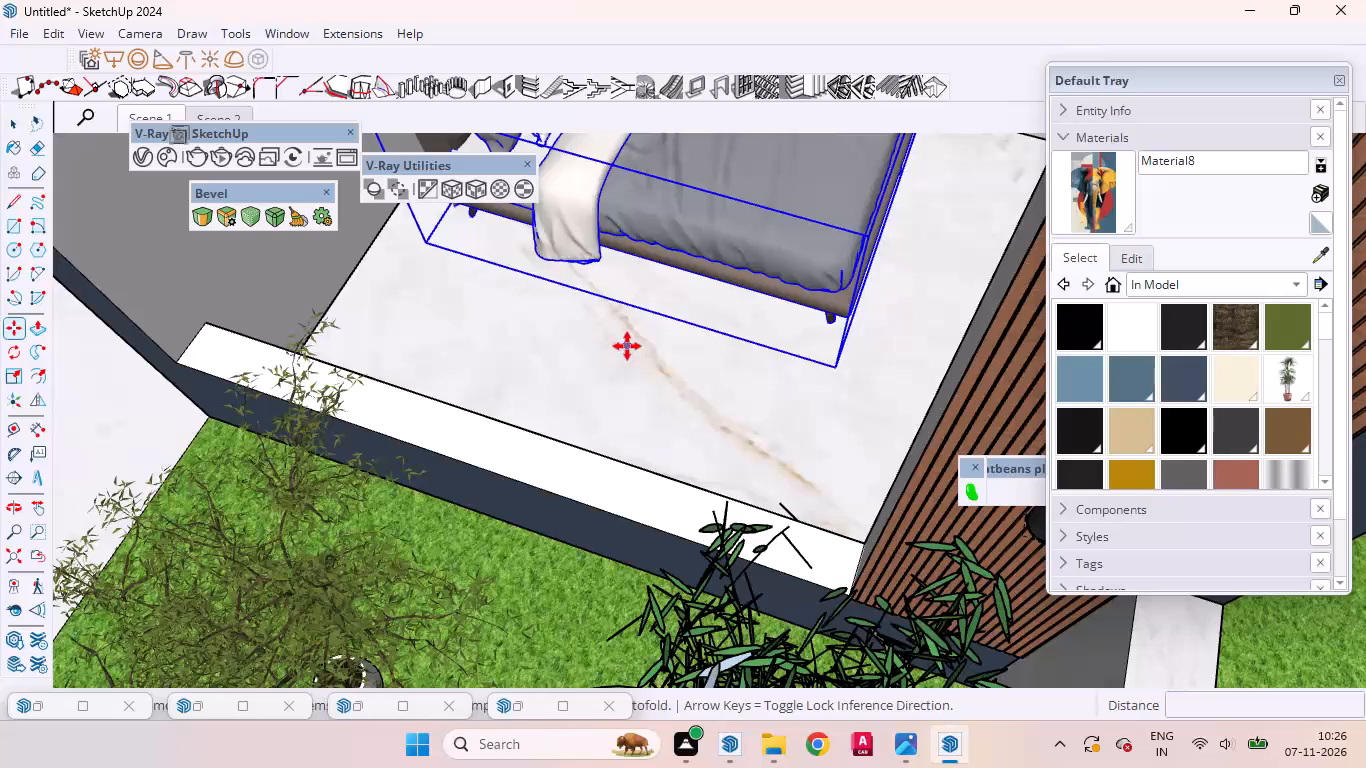
pyautogui.click(627, 346)
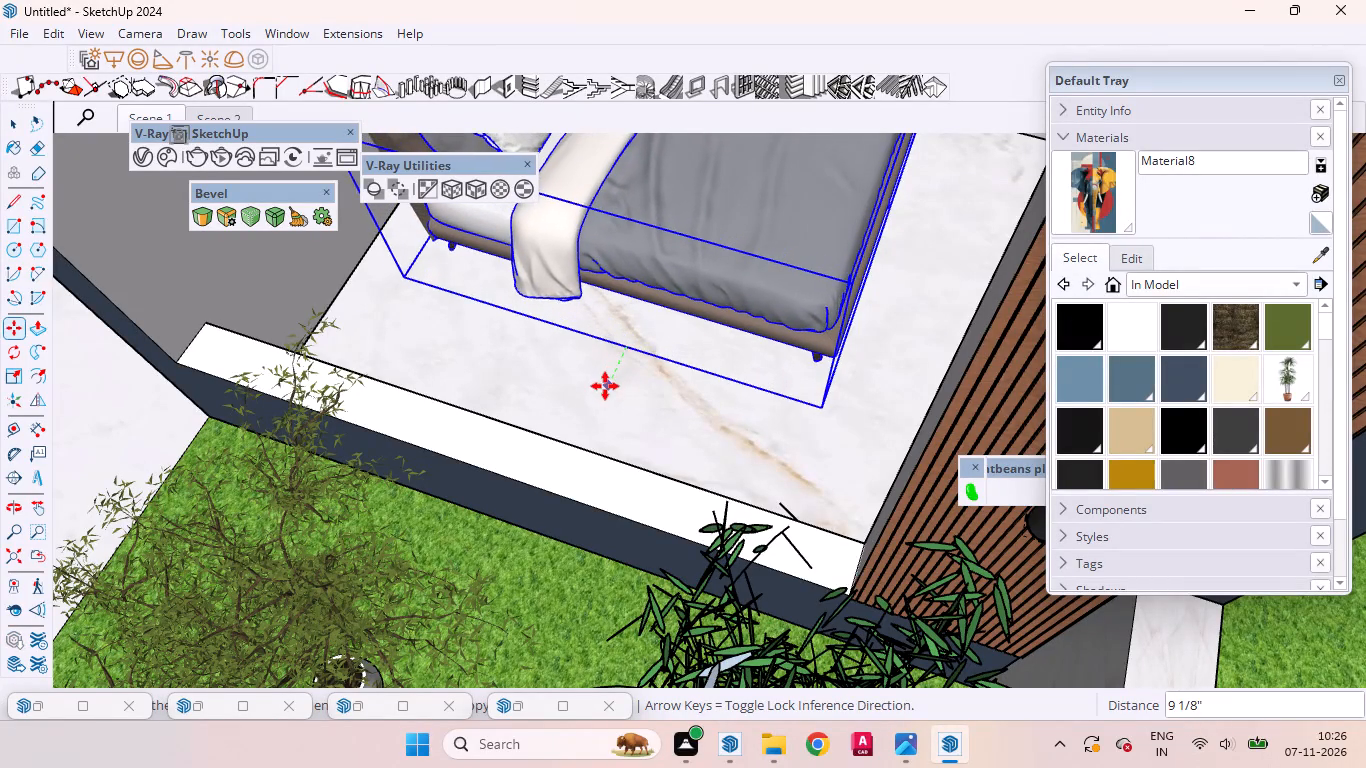
pyautogui.click(603, 387)
# Move the bed about 8 5/8" along the red axis so its headboard sits closer to the wall beside the car porch.
pyautogui.scroll(-18, 741, 299)
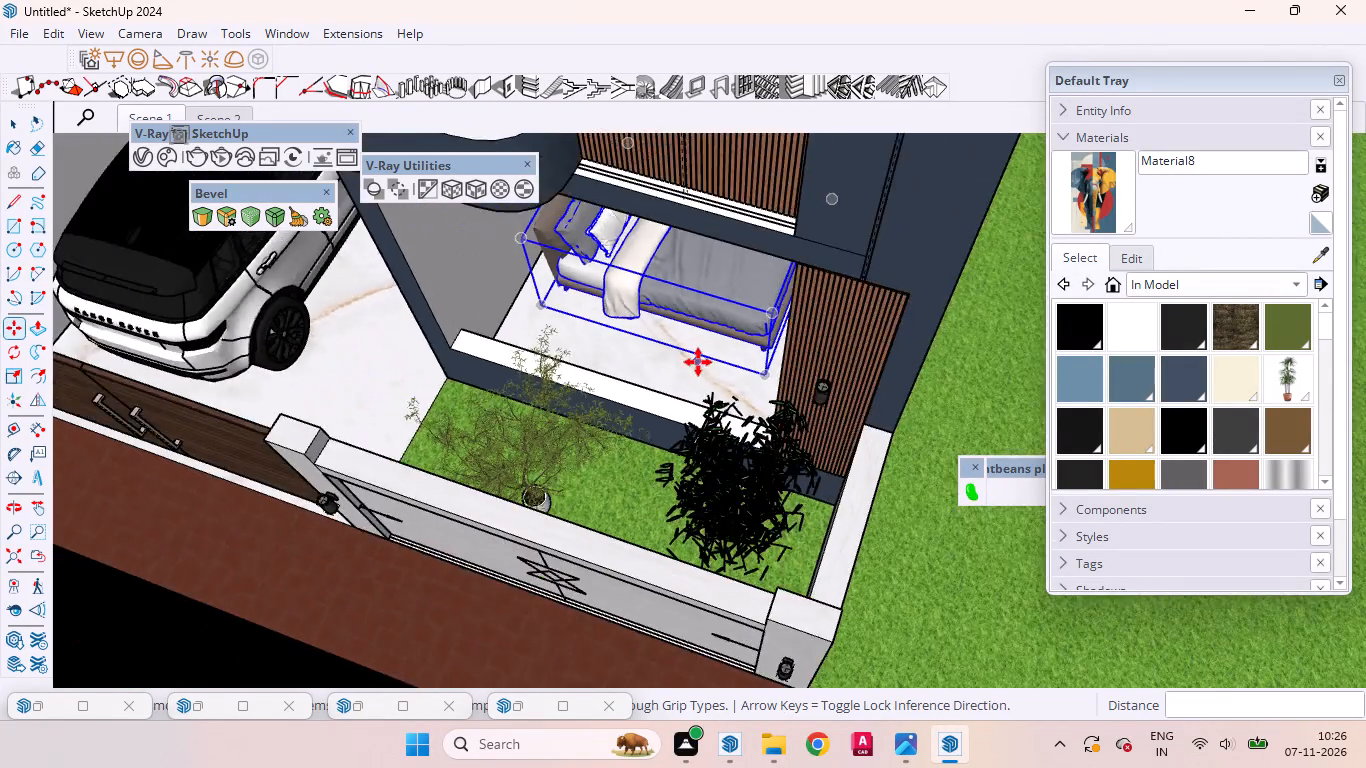
pyautogui.scroll(-2, 698, 362)
pyautogui.scroll(1, 663, 371)
pyautogui.moveTo(663, 371); pyautogui.dragTo(791, 195, button='middle')
pyautogui.scroll(6, 601, 313)
pyautogui.scroll(-7, 600, 319)
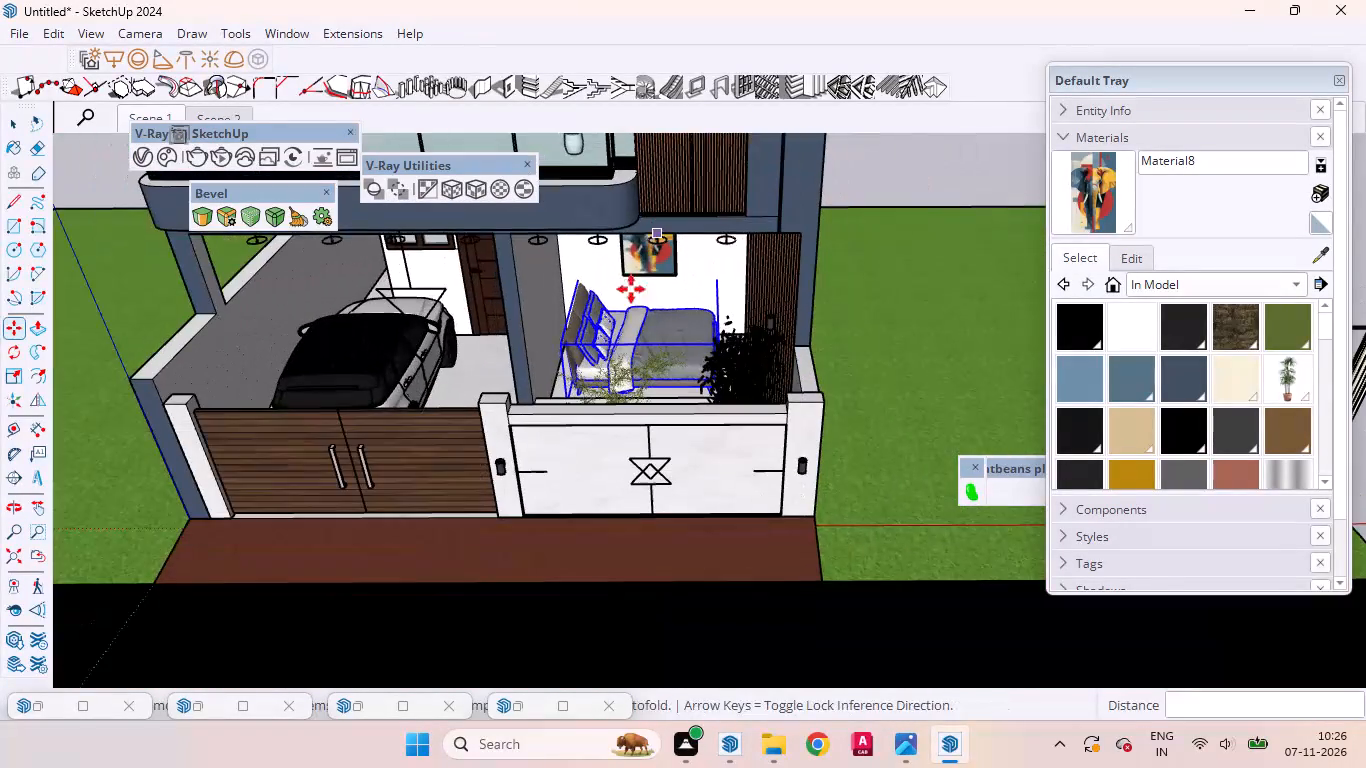
pyautogui.scroll(1, 617, 322)
pyautogui.moveTo(617, 333); pyautogui.dragTo(638, 510, button='middle')
pyautogui.scroll(5, 640, 291)
pyautogui.moveTo(640, 311); pyautogui.dragTo(640, 361, button='middle')
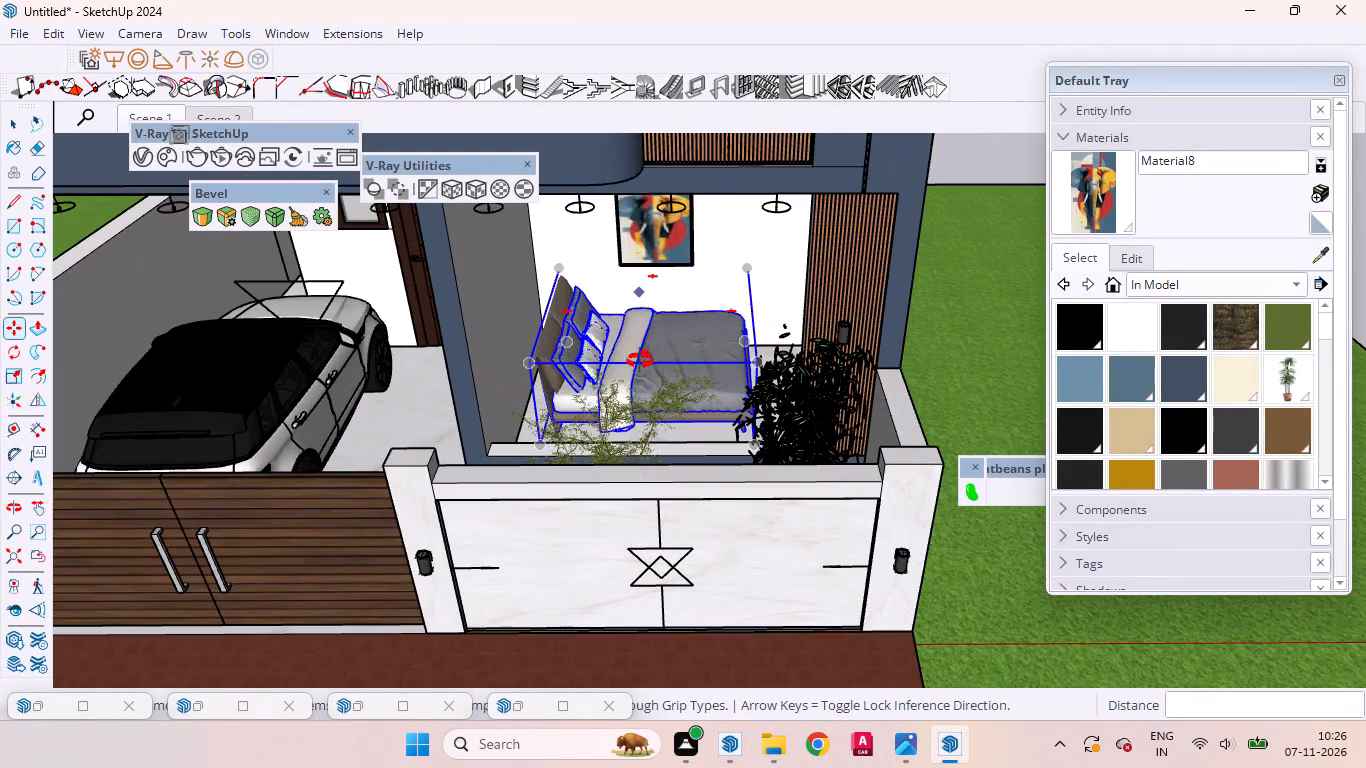
pyautogui.moveTo(640, 361); pyautogui.dragTo(652, 365, button='middle')
pyautogui.scroll(5, 679, 287)
pyautogui.scroll(-8, 743, 227)
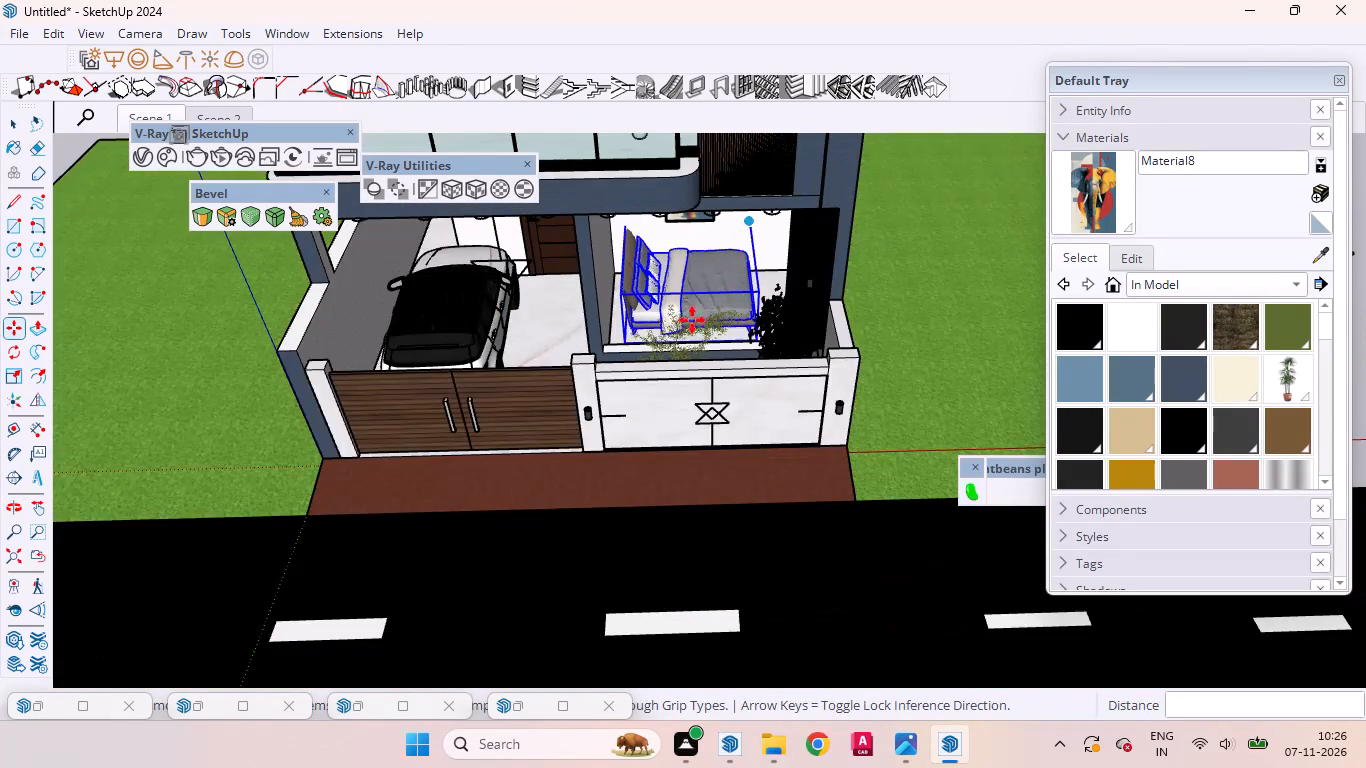
pyautogui.moveTo(686, 335); pyautogui.dragTo(664, 493, button='middle')
pyautogui.scroll(16, 710, 293)
pyautogui.moveTo(679, 339); pyautogui.dragTo(677, 314, button='middle')
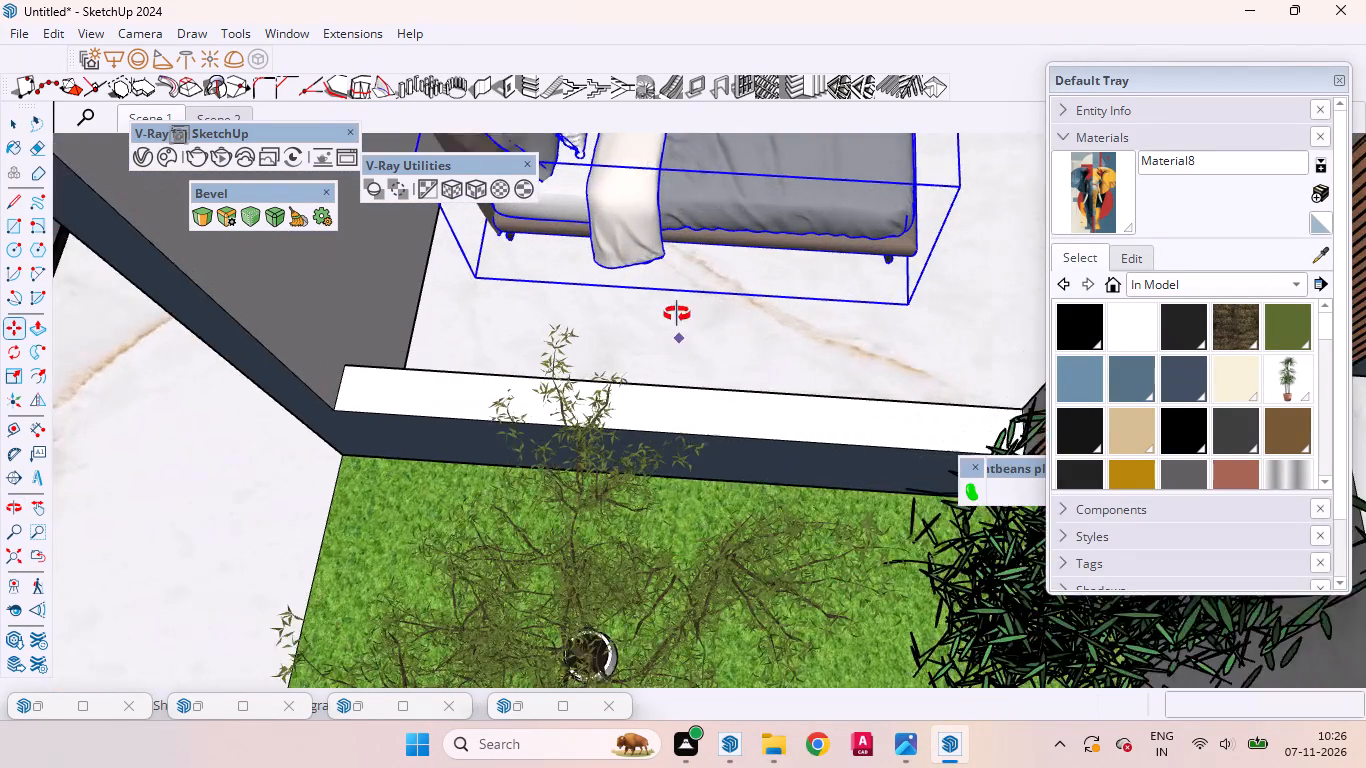
pyautogui.moveTo(677, 314); pyautogui.dragTo(677, 307, button='middle')
pyautogui.click(732, 354)
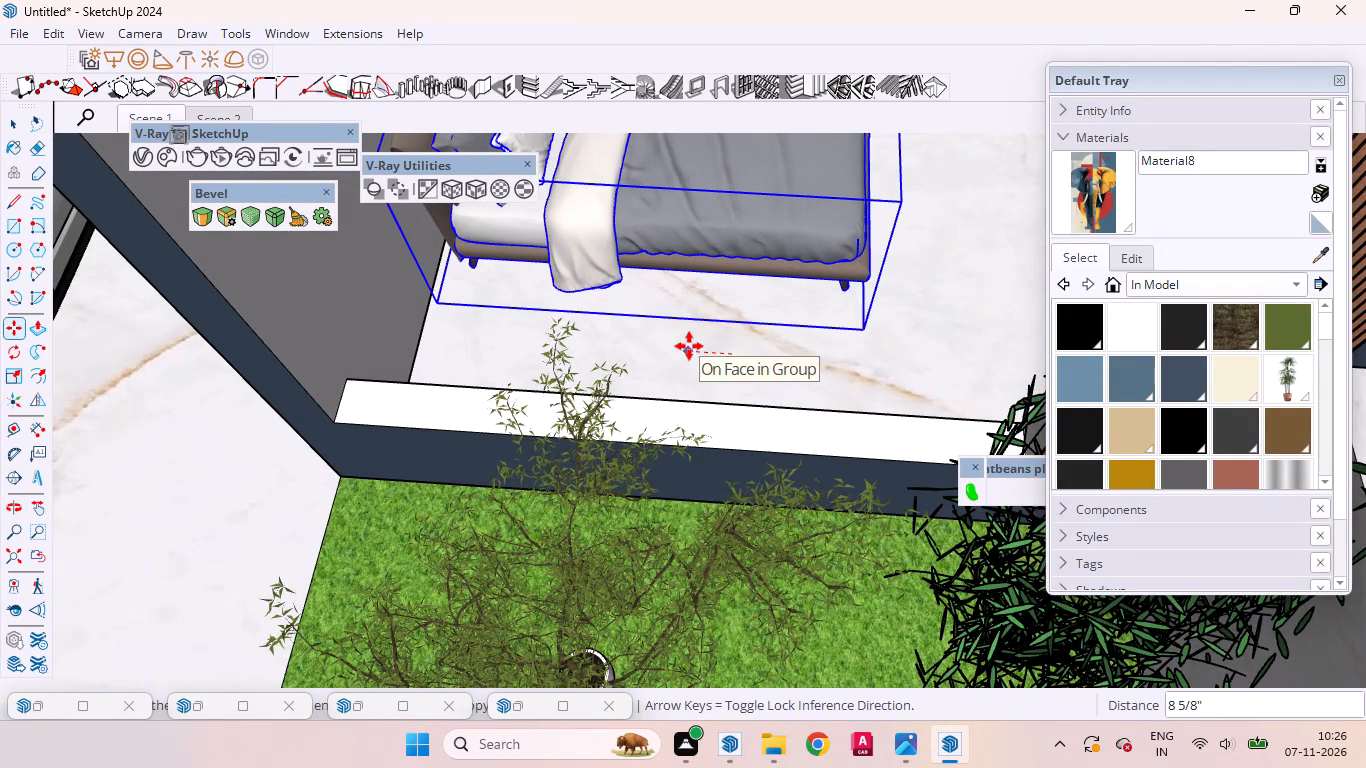
pyautogui.click(689, 346)
pyautogui.press('space')
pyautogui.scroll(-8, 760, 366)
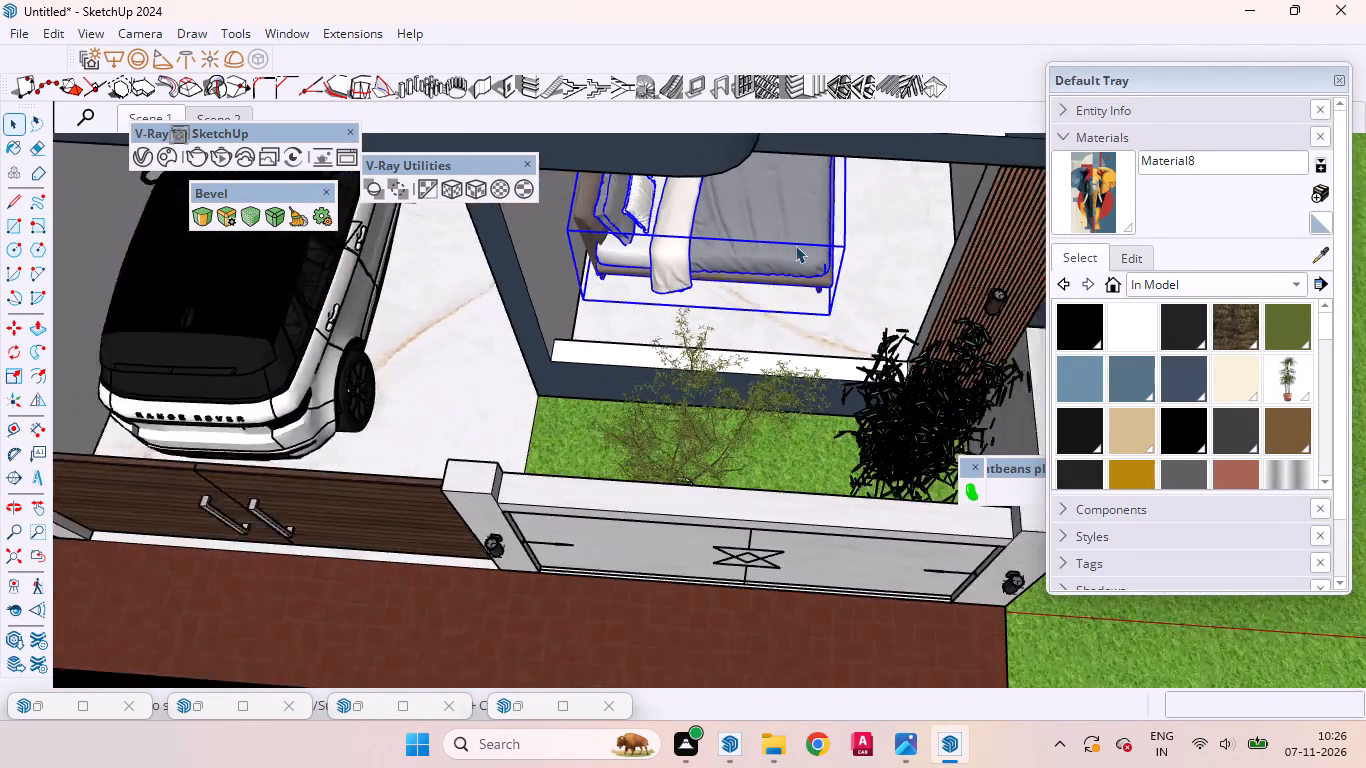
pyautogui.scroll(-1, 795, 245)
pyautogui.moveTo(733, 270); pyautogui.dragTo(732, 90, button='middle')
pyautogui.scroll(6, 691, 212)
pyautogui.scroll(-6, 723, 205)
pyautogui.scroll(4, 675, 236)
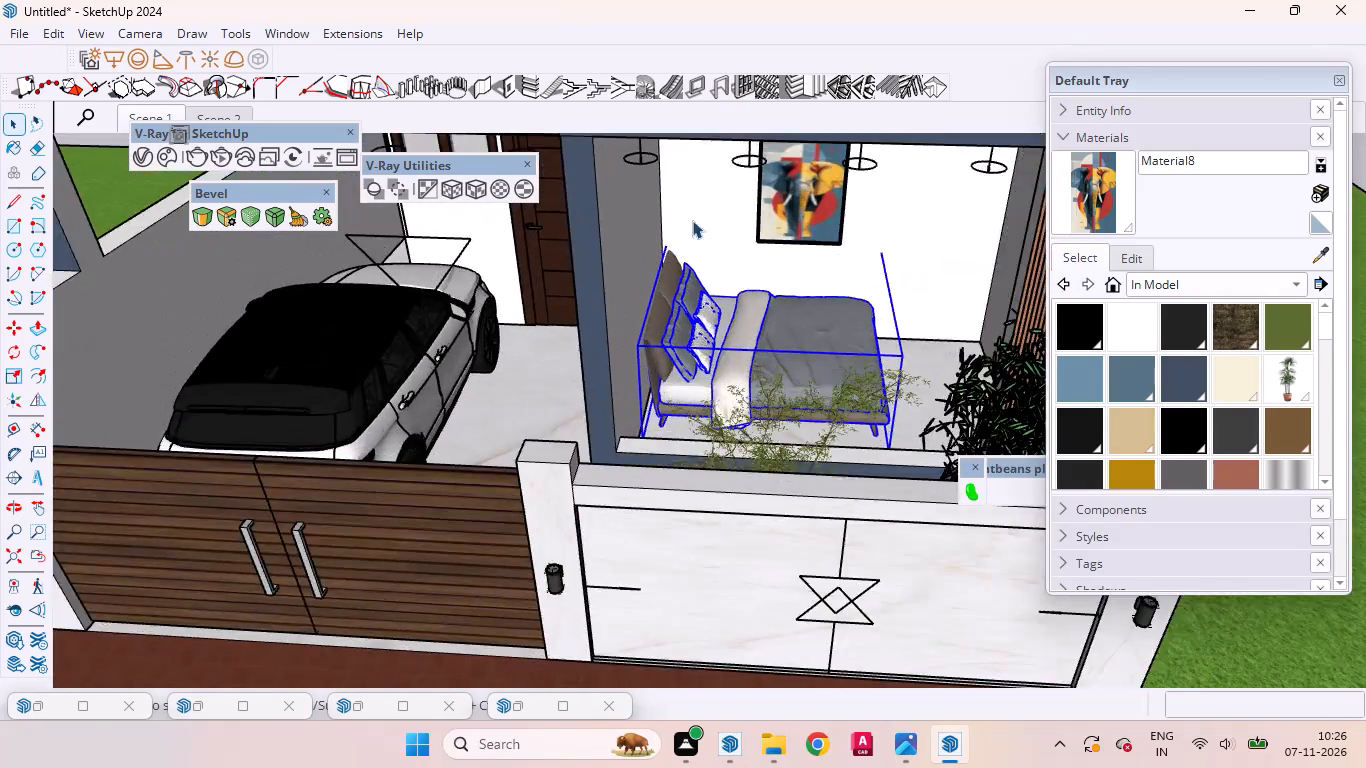
# Move the bed about 10 13/16" along its headboard wall, away from the wall with the elephant artwork.
pyautogui.scroll(6, 692, 220)
pyautogui.moveTo(753, 238); pyautogui.dragTo(607, 249, button='middle')
pyautogui.scroll(6, 660, 256)
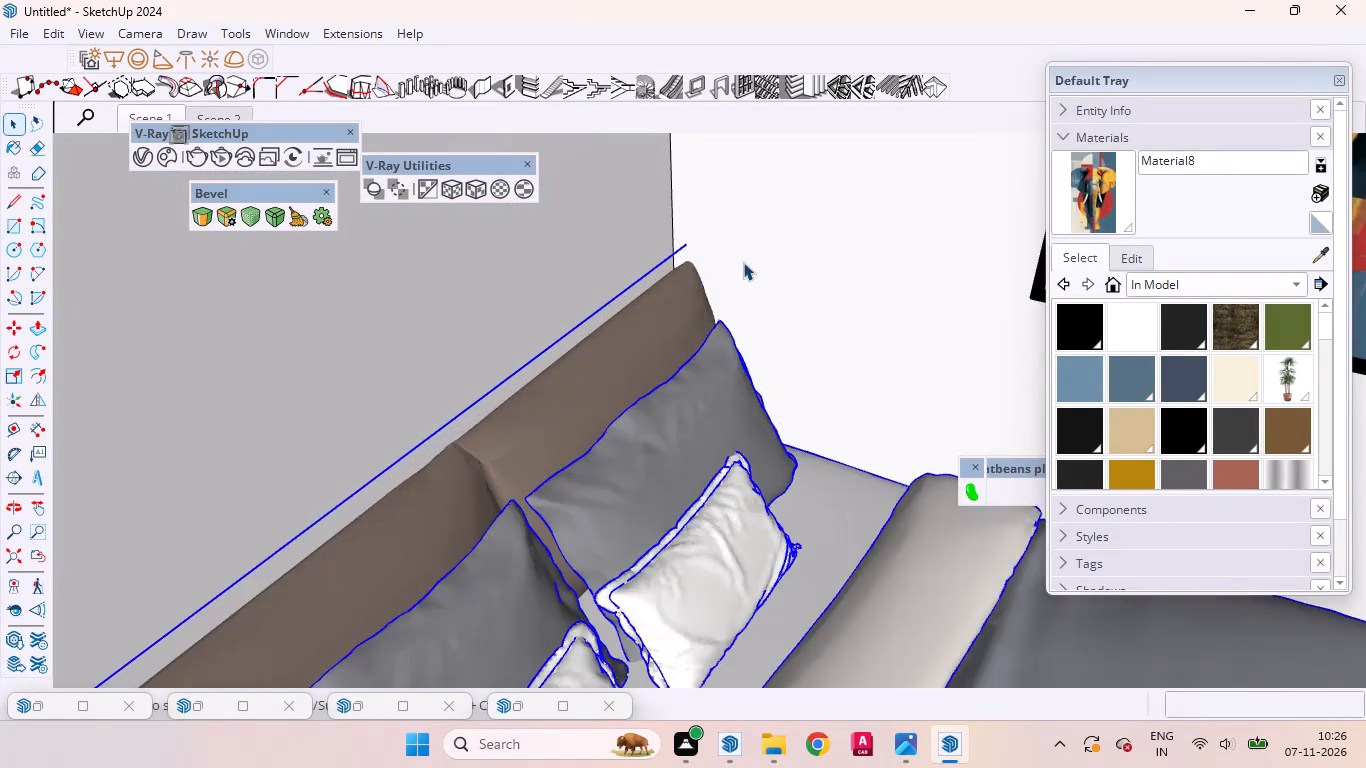
pyautogui.scroll(3, 743, 262)
pyautogui.scroll(-1, 743, 262)
pyautogui.scroll(1, 747, 293)
pyautogui.moveTo(743, 295); pyautogui.dragTo(563, 303, button='middle')
pyautogui.scroll(-6, 753, 251)
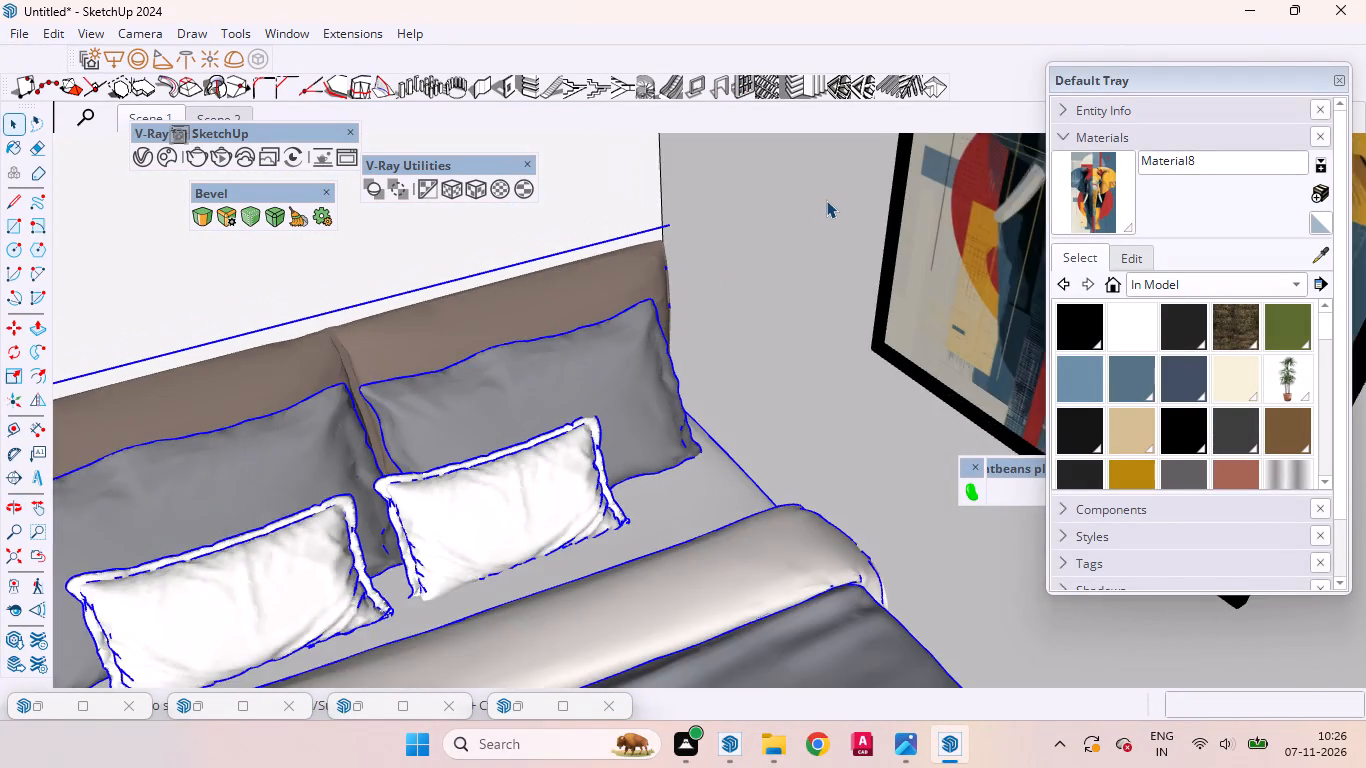
pyautogui.scroll(-3, 826, 200)
pyautogui.scroll(2, 826, 200)
pyautogui.scroll(-1, 827, 199)
pyautogui.press('m')
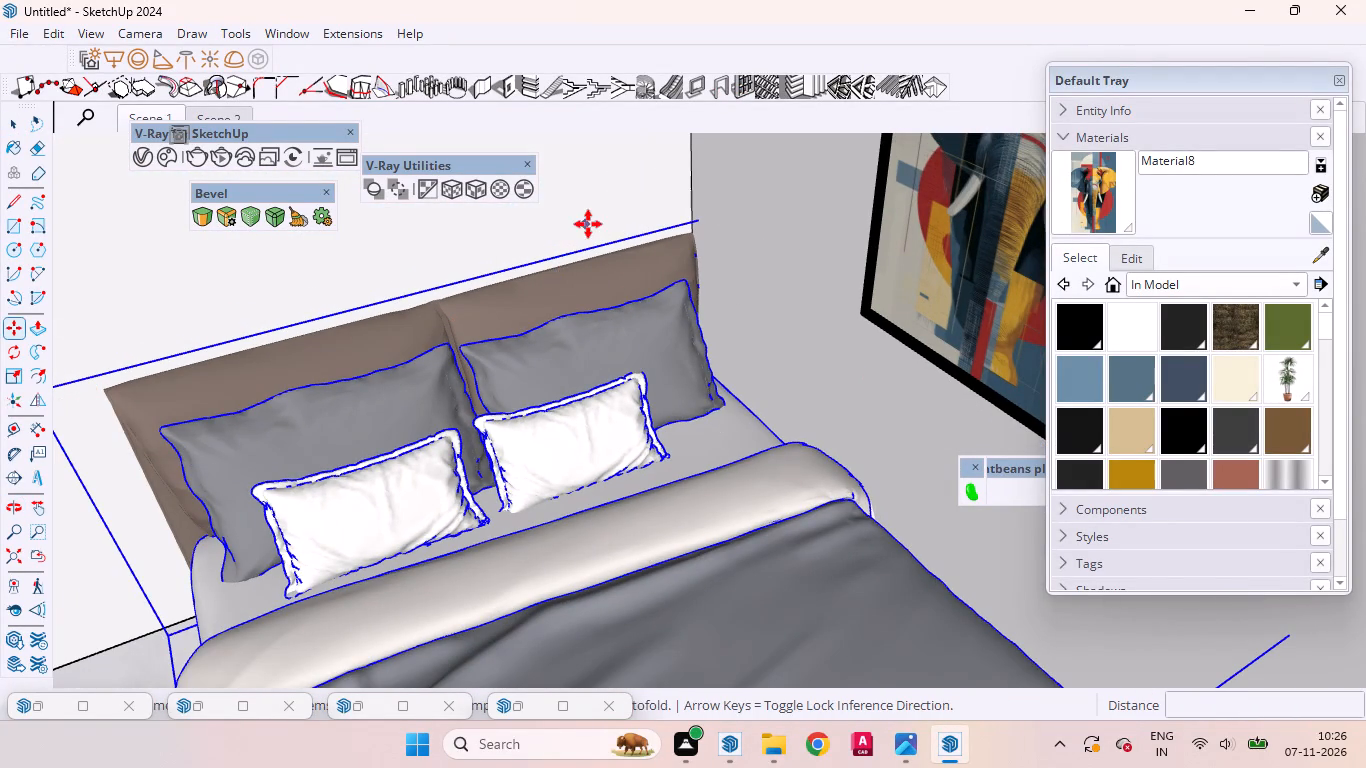
pyautogui.click(588, 224)
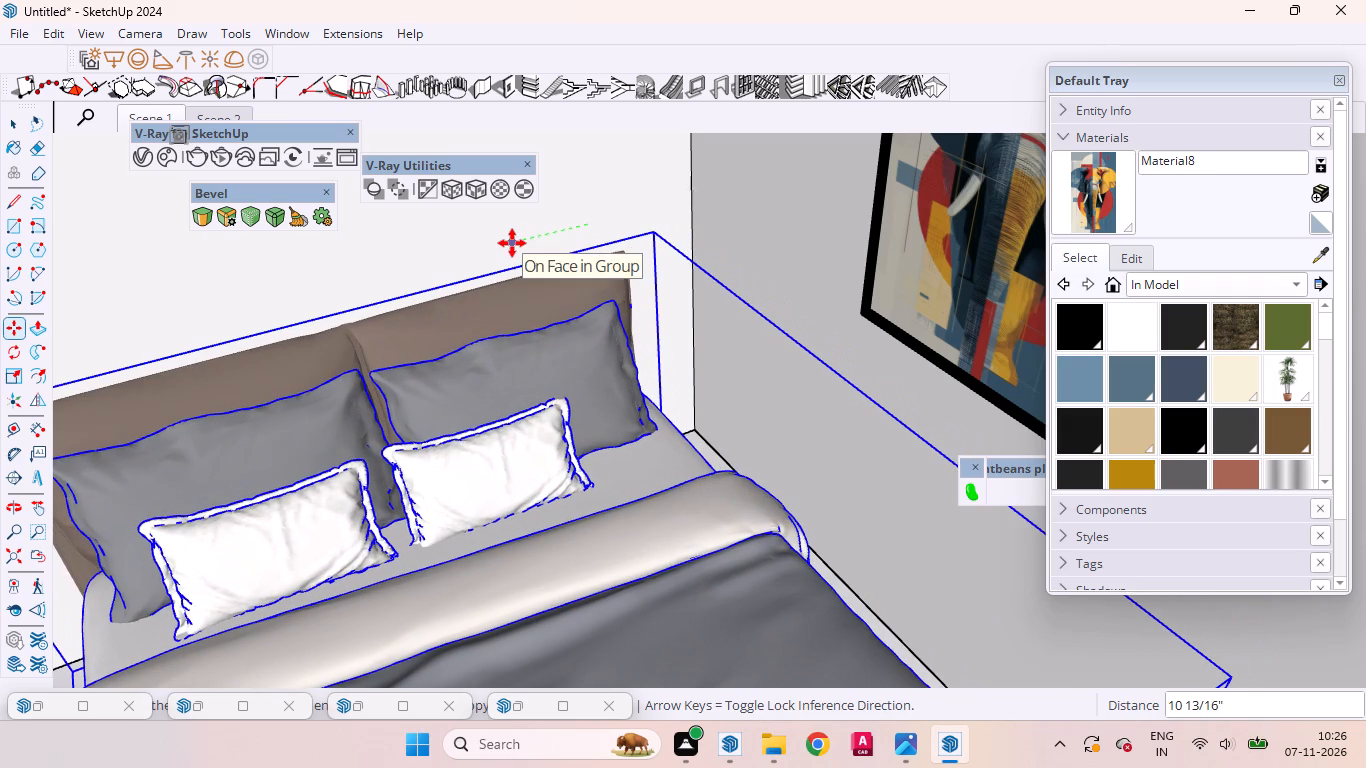
pyautogui.click(512, 243)
pyautogui.press('space')
# Examine the bed's placement in the ground-floor front room from outside the house.
pyautogui.scroll(-5, 603, 271)
pyautogui.moveTo(570, 311); pyautogui.dragTo(676, 333, button='middle')
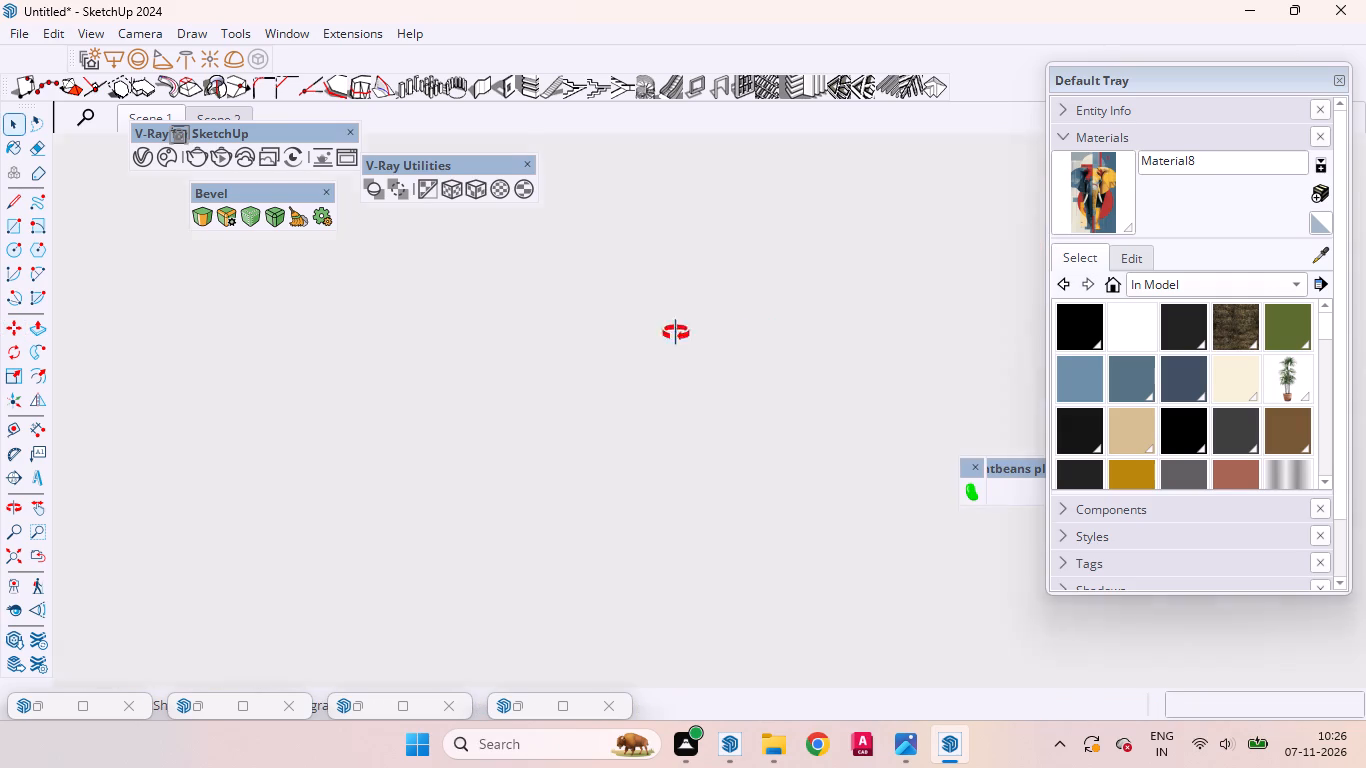
pyautogui.moveTo(676, 333); pyautogui.dragTo(893, 307, button='middle')
pyautogui.scroll(-9, 703, 308)
pyautogui.scroll(1, 558, 320)
pyautogui.scroll(-8, 559, 320)
pyautogui.scroll(1, 640, 272)
pyautogui.scroll(-6, 654, 269)
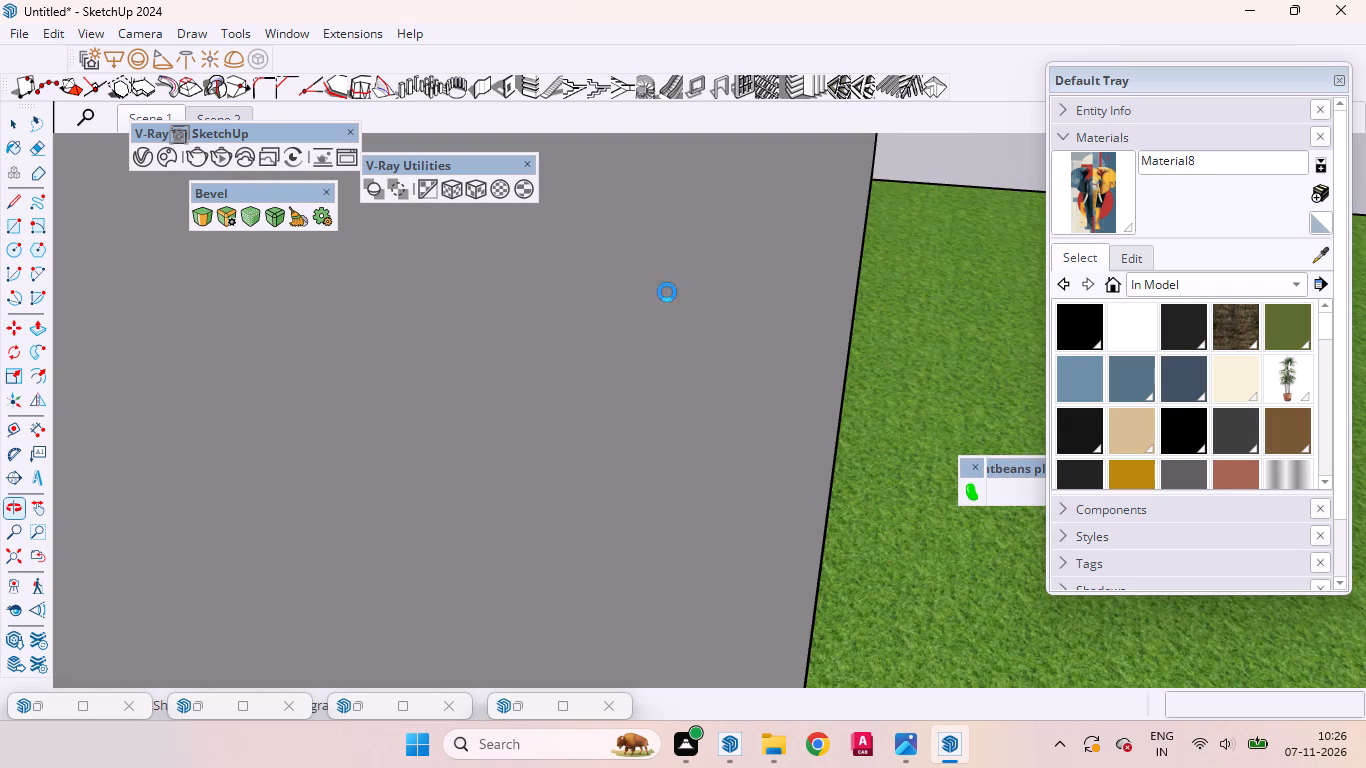
pyautogui.scroll(-2, 667, 292)
pyautogui.scroll(-13, 665, 382)
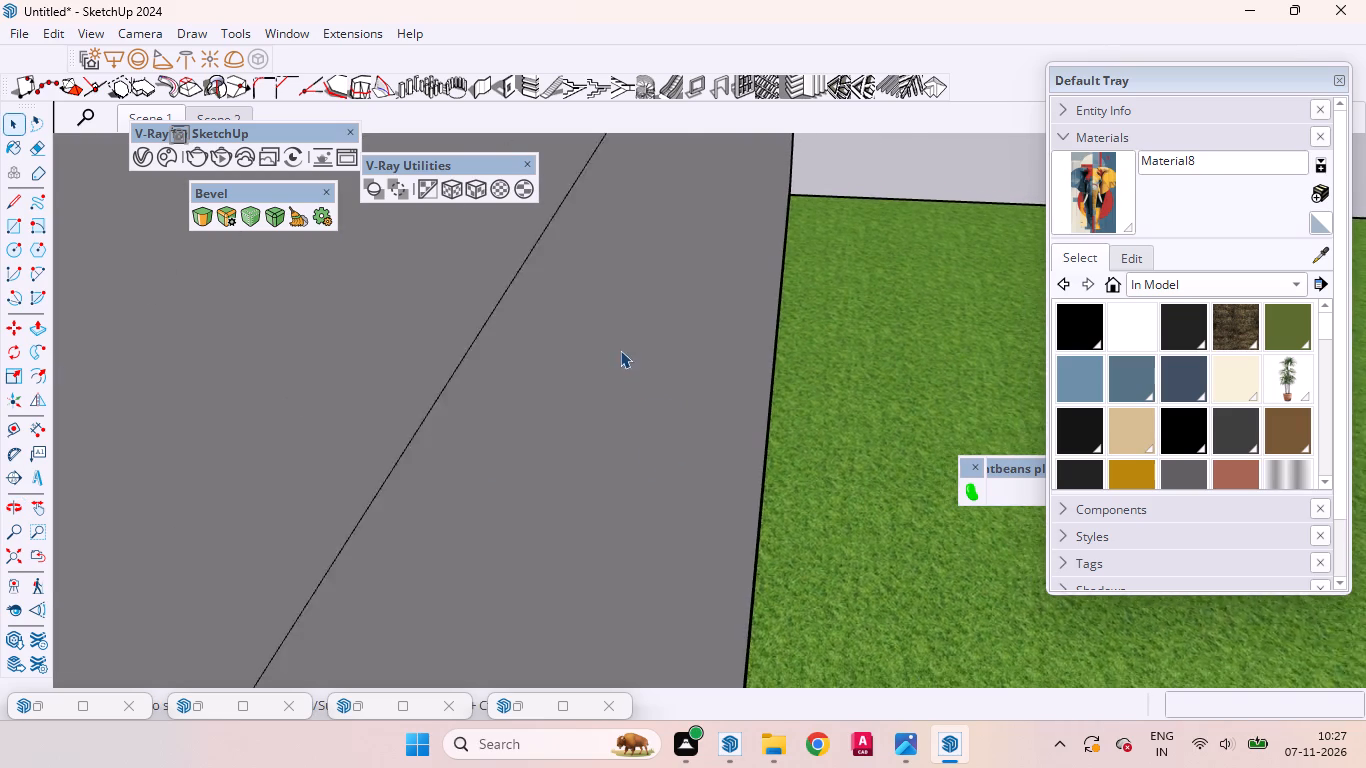
pyautogui.scroll(-19, 620, 350)
pyautogui.scroll(1, 624, 377)
pyautogui.scroll(-20, 624, 377)
pyautogui.scroll(-13, 624, 377)
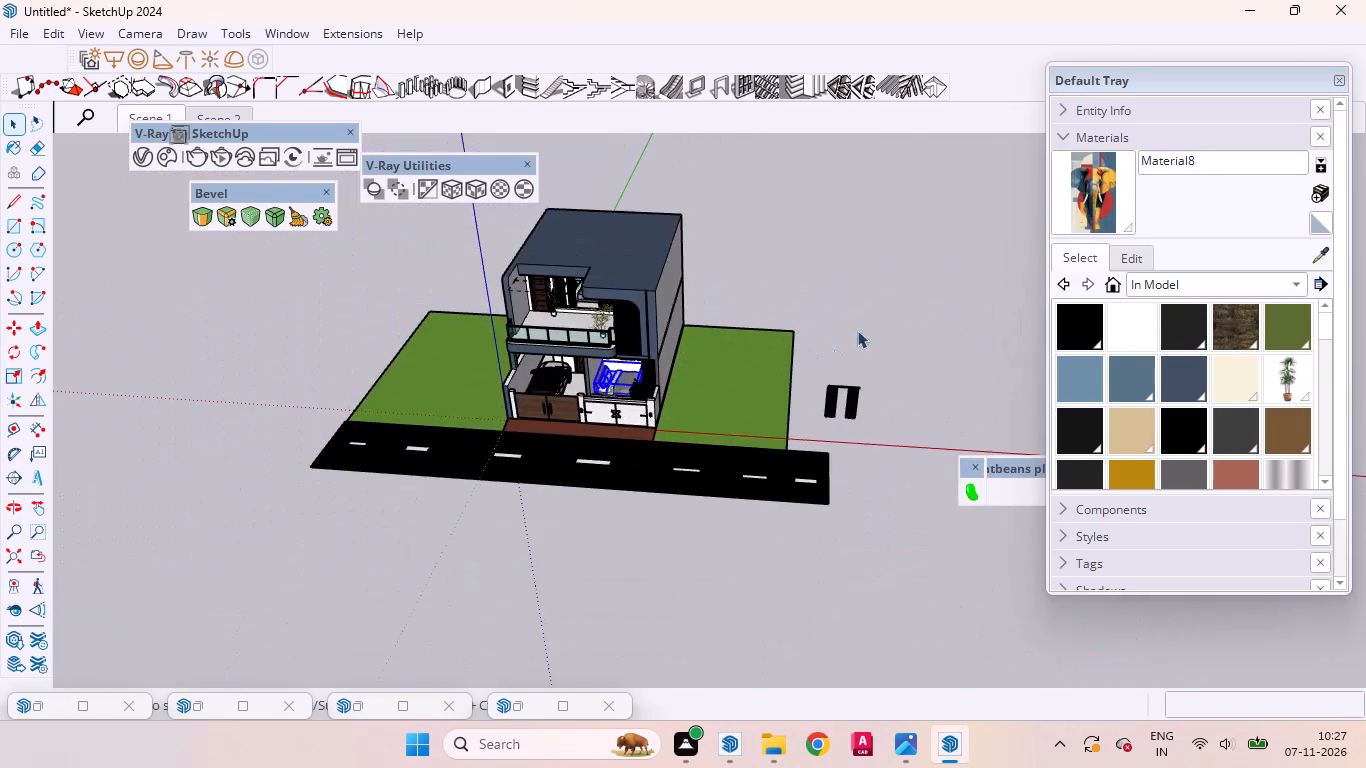
pyautogui.click(872, 292)
pyautogui.scroll(20, 606, 366)
pyautogui.scroll(4, 606, 366)
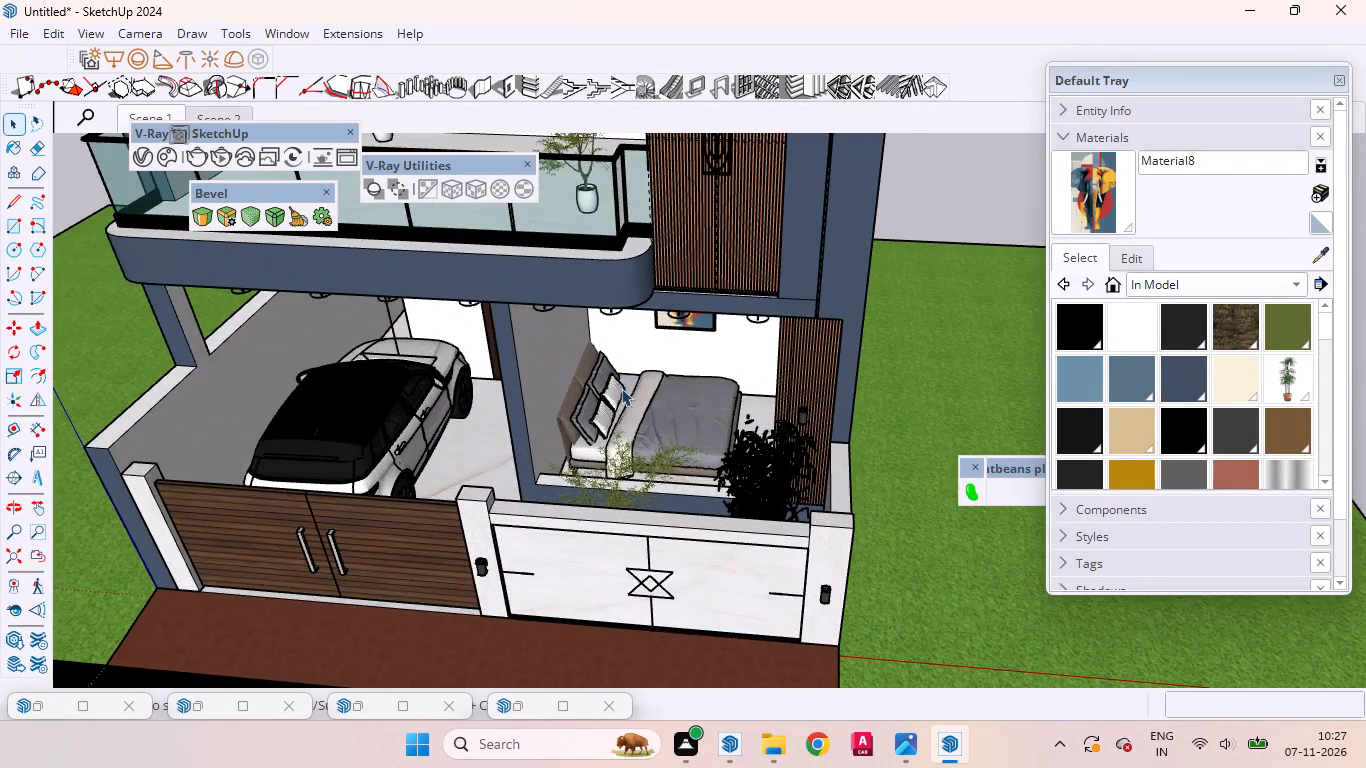
pyautogui.moveTo(621, 388); pyautogui.dragTo(660, 277, button='middle')
pyautogui.scroll(9, 620, 284)
pyautogui.scroll(-8, 554, 332)
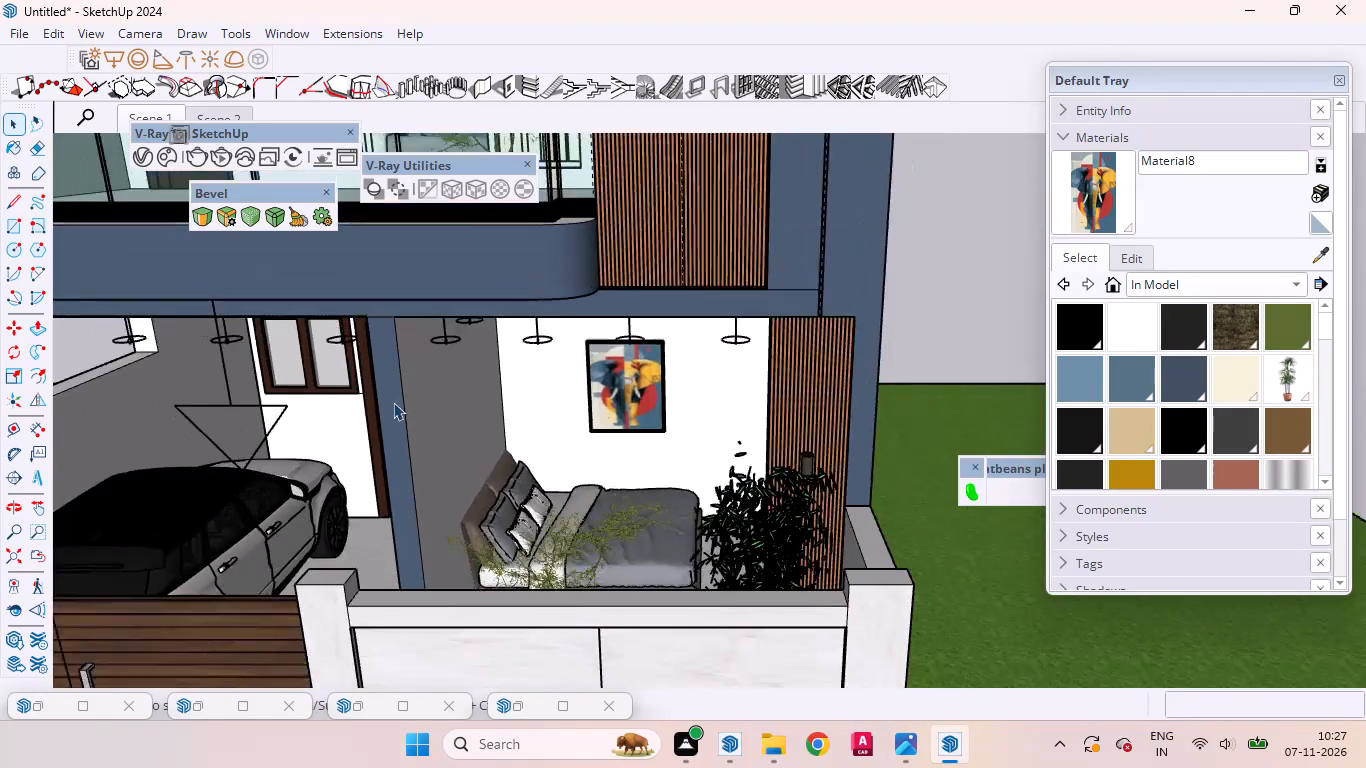
pyautogui.scroll(-8, 393, 402)
pyautogui.scroll(1, 573, 390)
pyautogui.scroll(-3, 574, 390)
pyautogui.moveTo(561, 427); pyautogui.dragTo(617, 541, button='middle')
pyautogui.scroll(5, 617, 468)
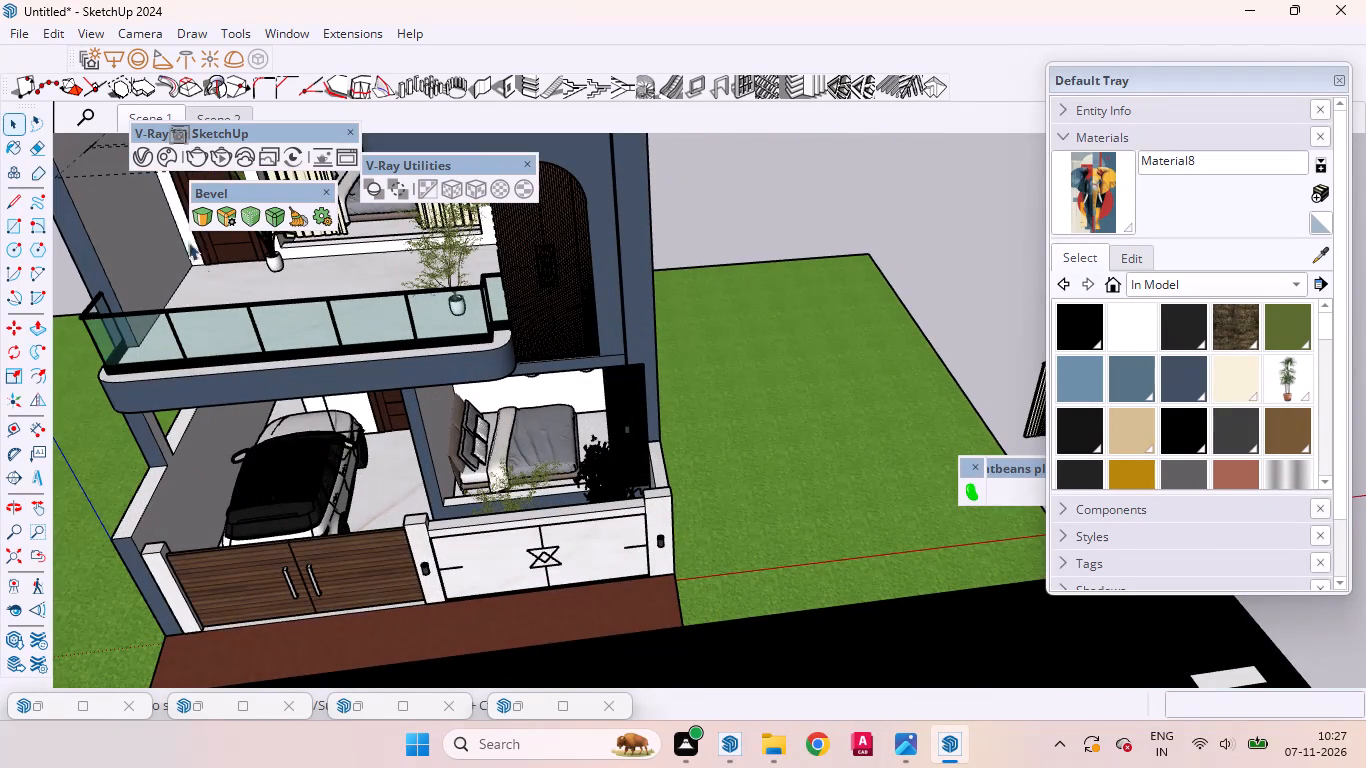
# Unhide the hidden curtains and window parts of the front rooms.
pyautogui.click(57, 30)
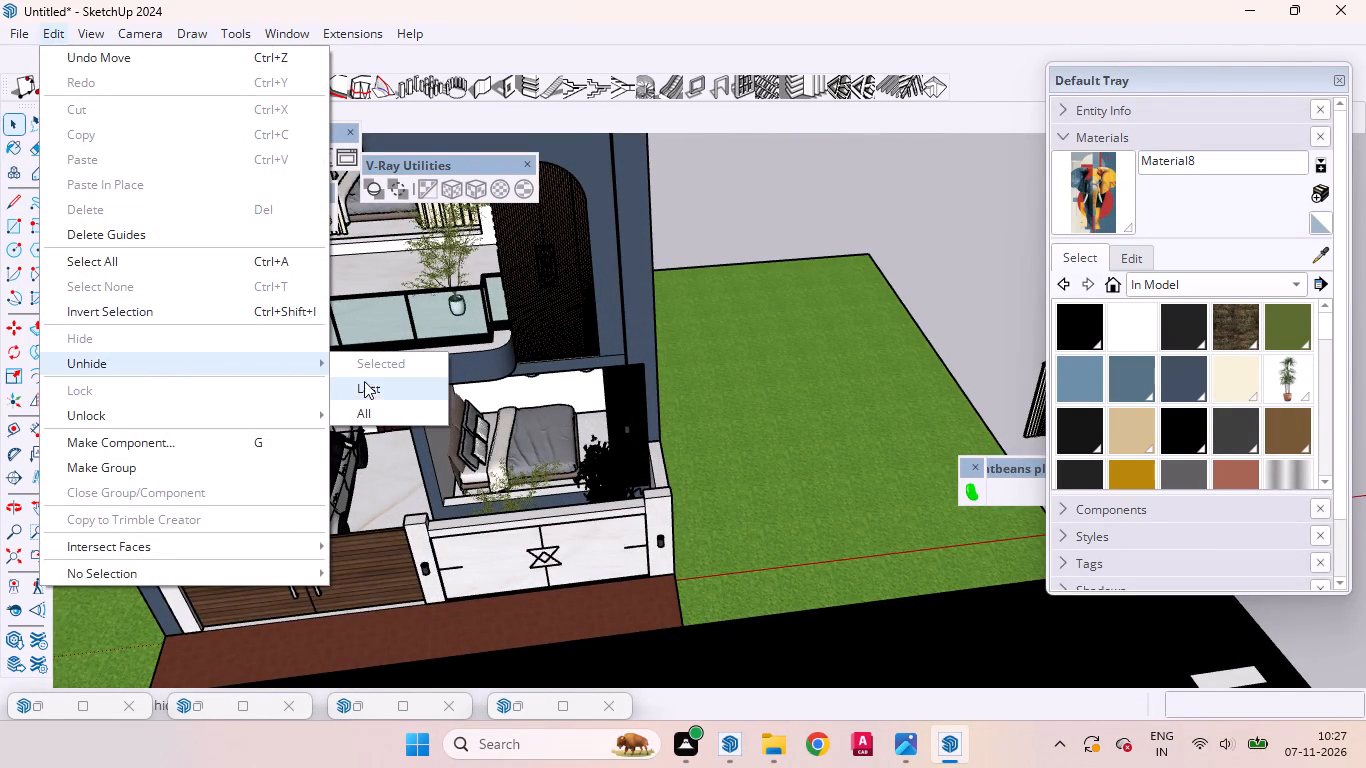
pyautogui.click(379, 403)
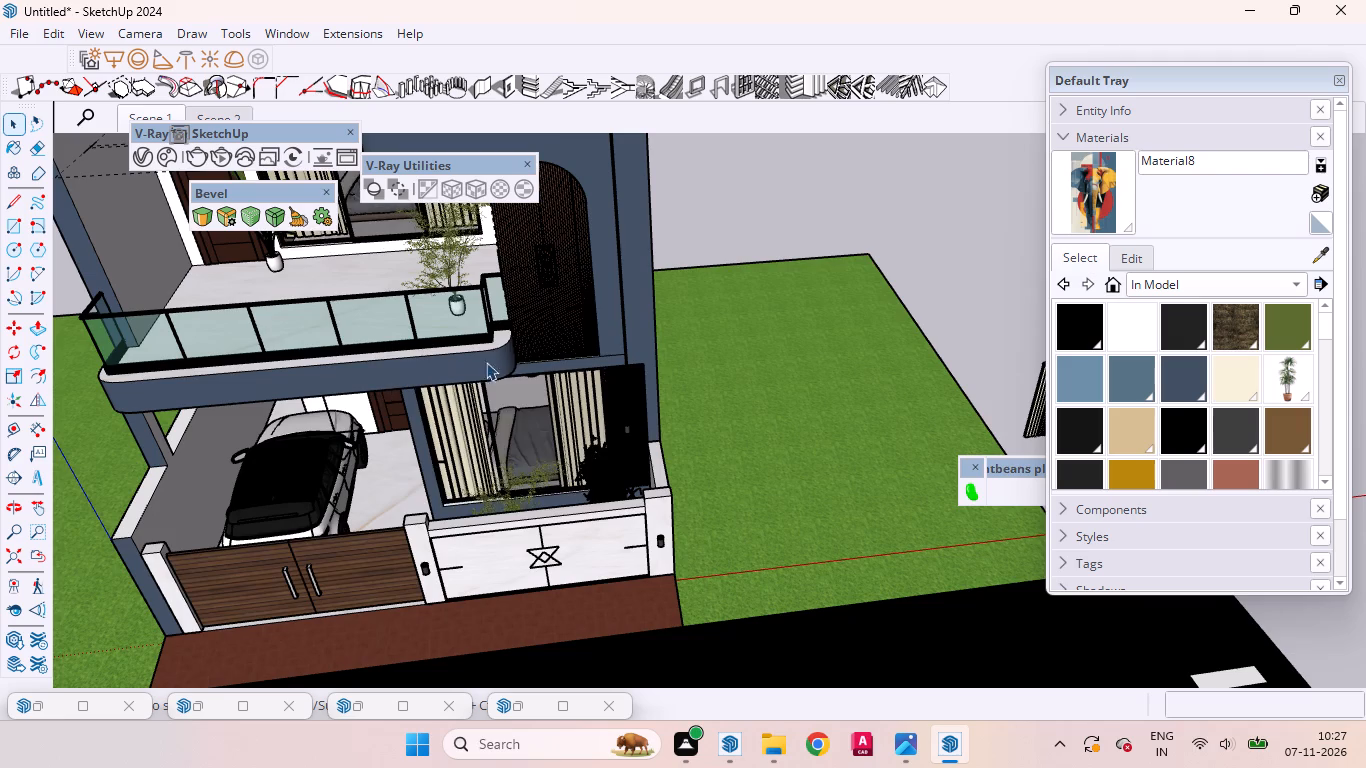
# Examine the front elevation with its balcony and curtained openings on both floors.
pyautogui.scroll(1, 596, 362)
pyautogui.scroll(-5, 657, 379)
pyautogui.scroll(11, 464, 241)
pyautogui.moveTo(551, 398); pyautogui.dragTo(516, 293, button='middle')
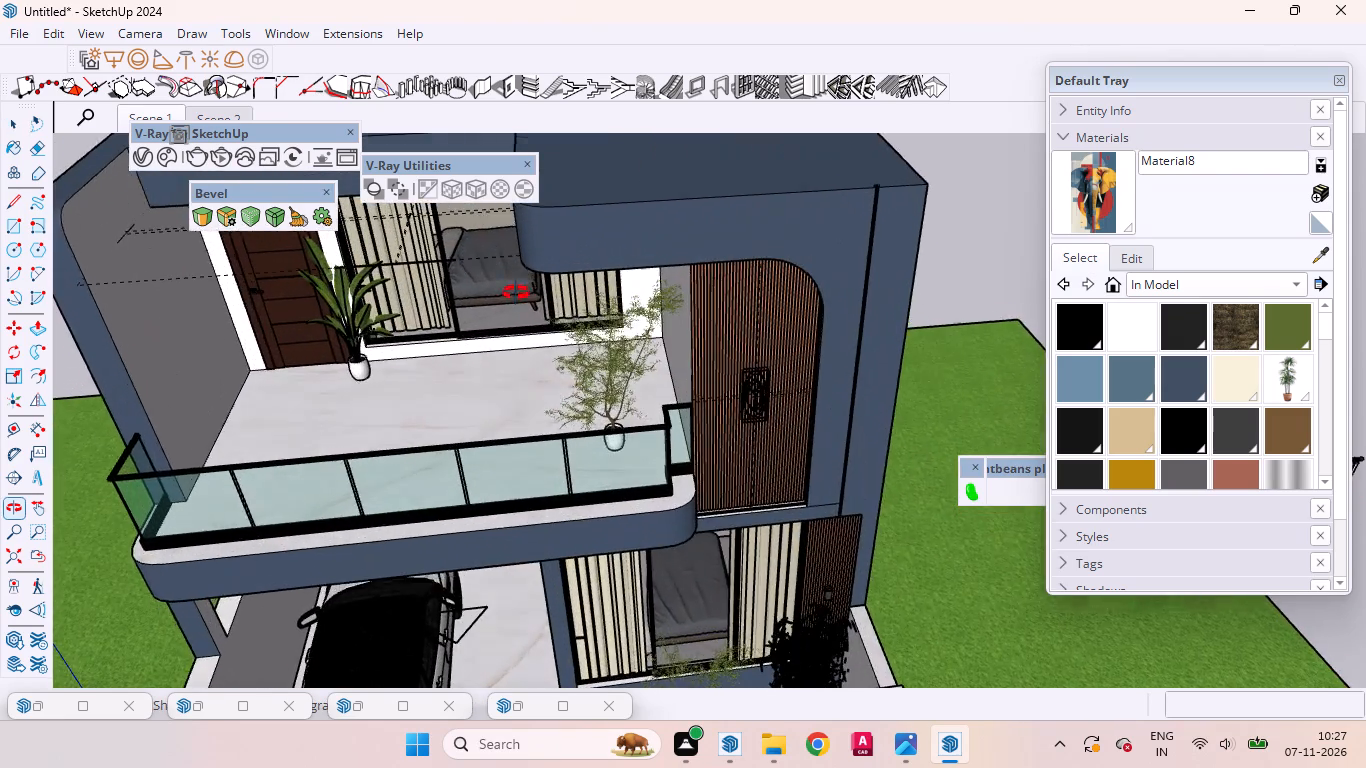
pyautogui.moveTo(516, 293); pyautogui.dragTo(518, 228, button='middle')
pyautogui.scroll(-10, 518, 228)
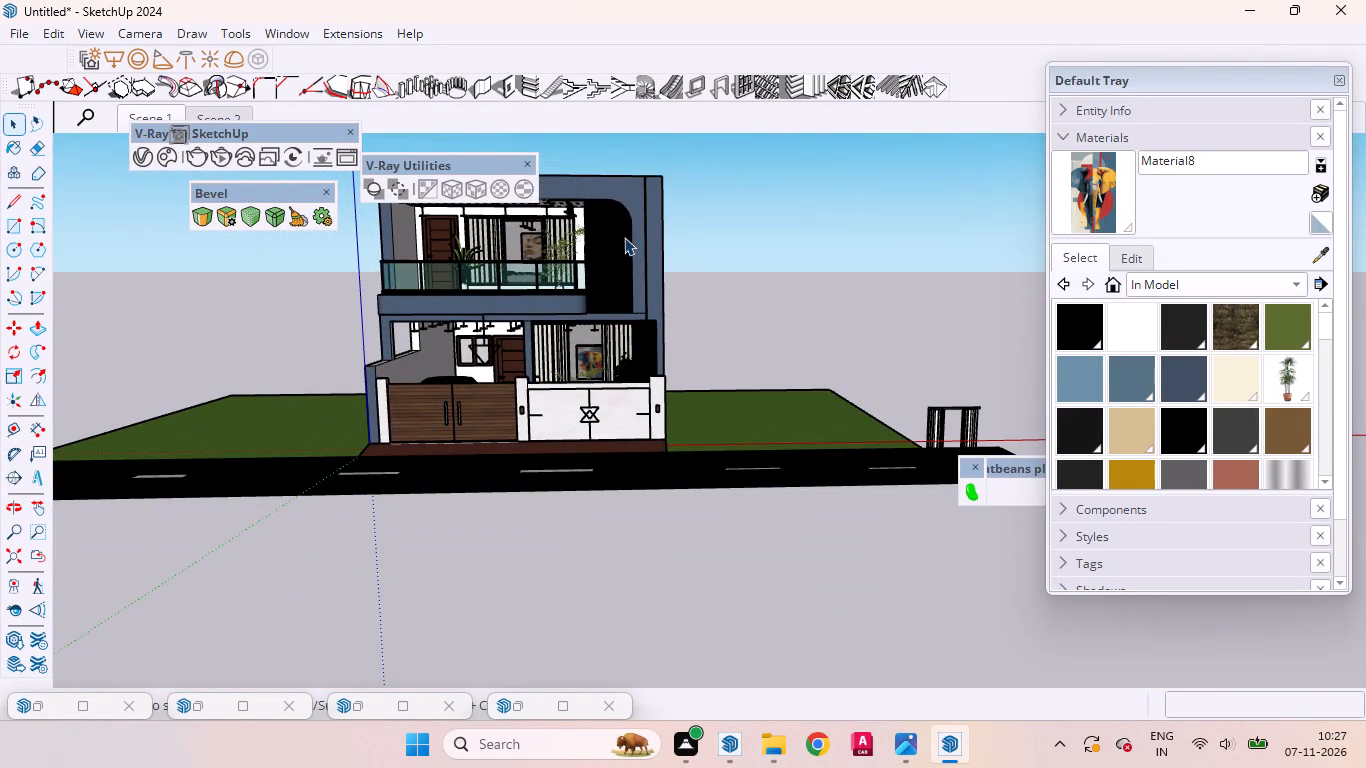
pyautogui.scroll(-3, 752, 341)
# Dock the floating V-Ray Utilities, V-Ray for SketchUp and Bevel toolbars alongside the already docked ones.
pyautogui.moveTo(432, 167); pyautogui.dragTo(535, 65)
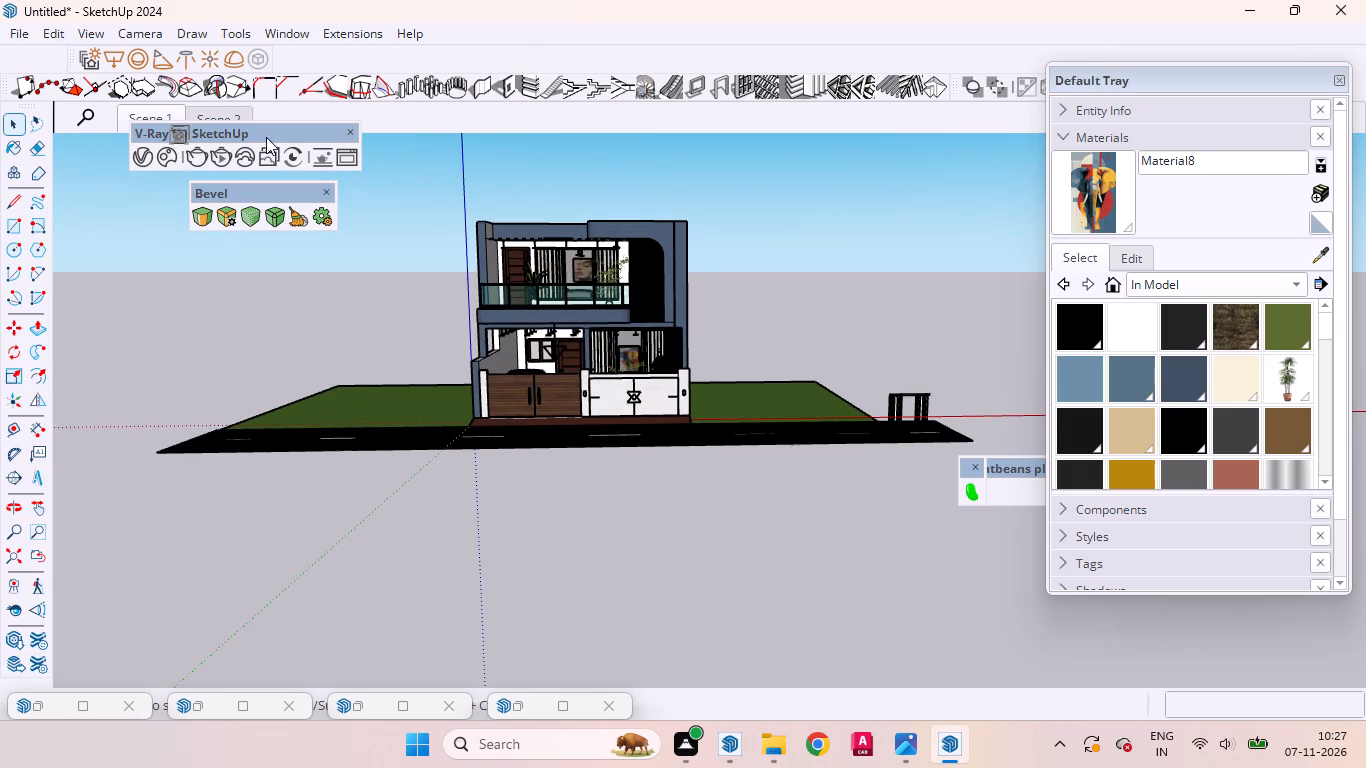
pyautogui.moveTo(251, 128); pyautogui.dragTo(489, 45)
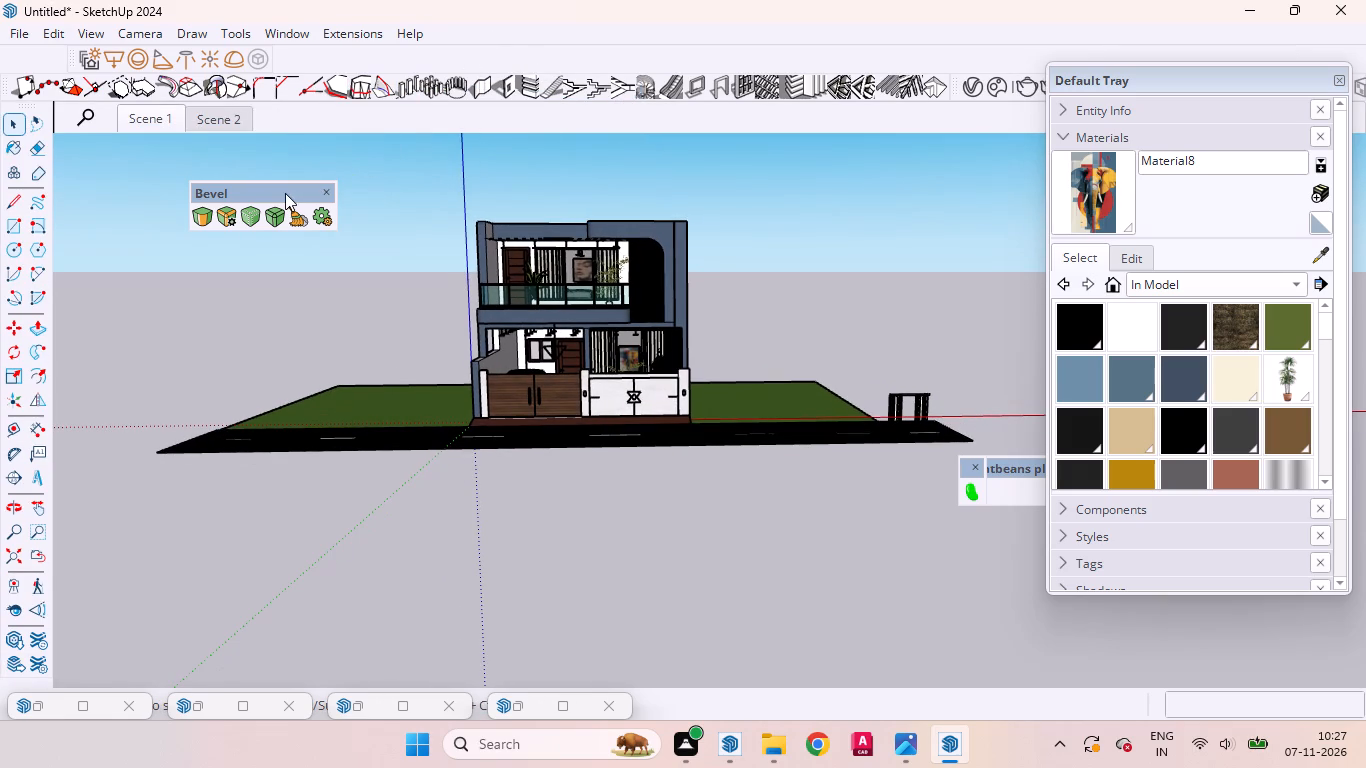
pyautogui.moveTo(285, 193); pyautogui.dragTo(403, 48)
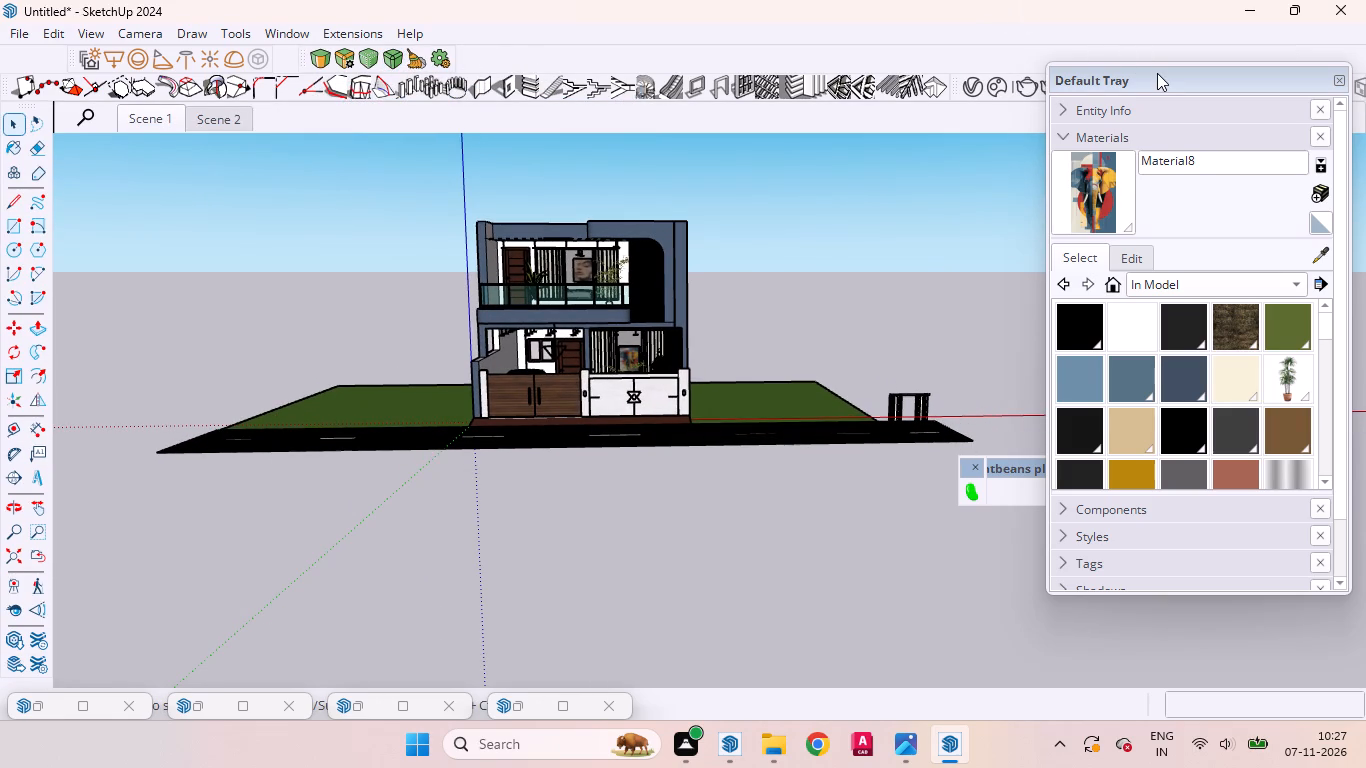
# Shift the Default Tray clear of the docked toolbars and close the overlapping floating plugin toolbars.
pyautogui.moveTo(1158, 73); pyautogui.dragTo(1170, 130)
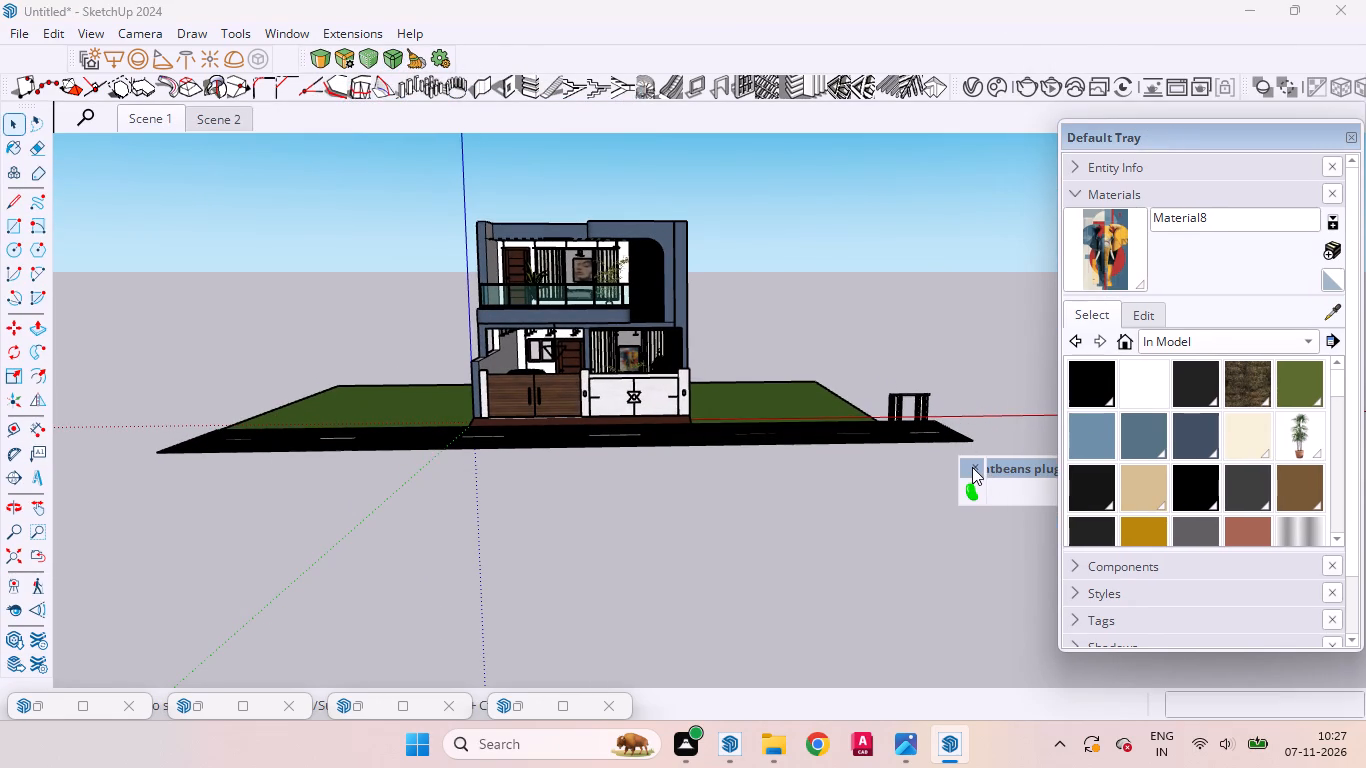
pyautogui.moveTo(968, 466); pyautogui.dragTo(765, 468)
pyautogui.moveTo(1021, 461); pyautogui.dragTo(737, 404)
pyautogui.moveTo(1014, 467); pyautogui.dragTo(810, 425)
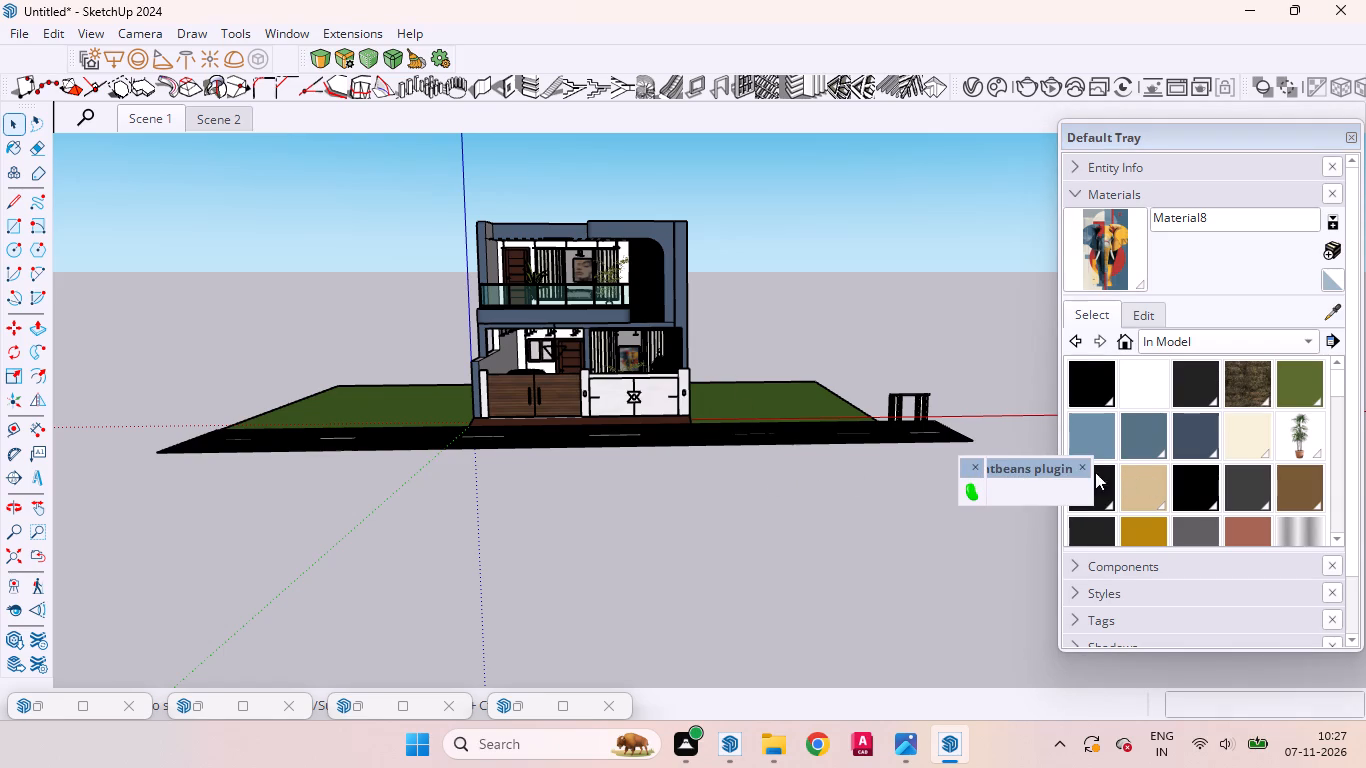
pyautogui.click(1082, 464)
pyautogui.click(1083, 462)
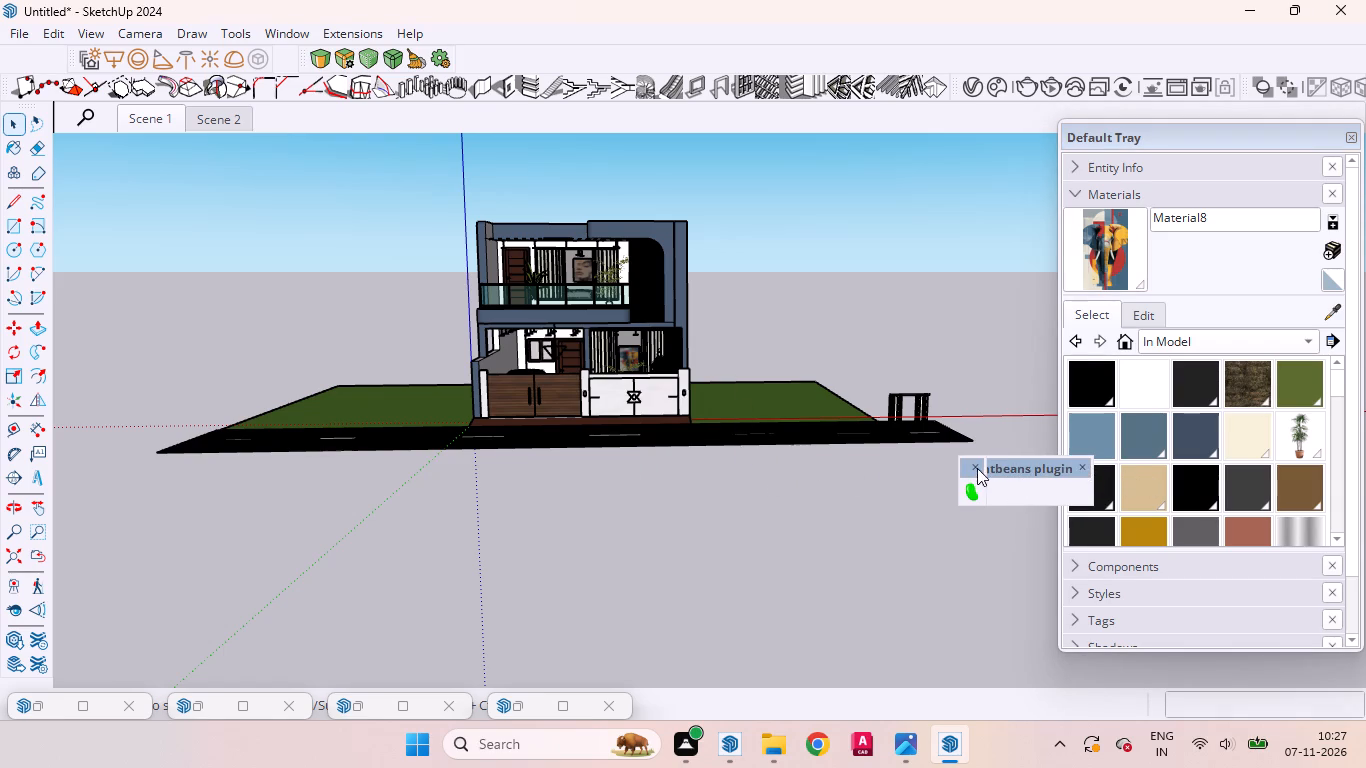
pyautogui.click(976, 468)
# Erase the spare curtain component standing outside the plot beyond the lawn.
pyautogui.scroll(7, 1027, 392)
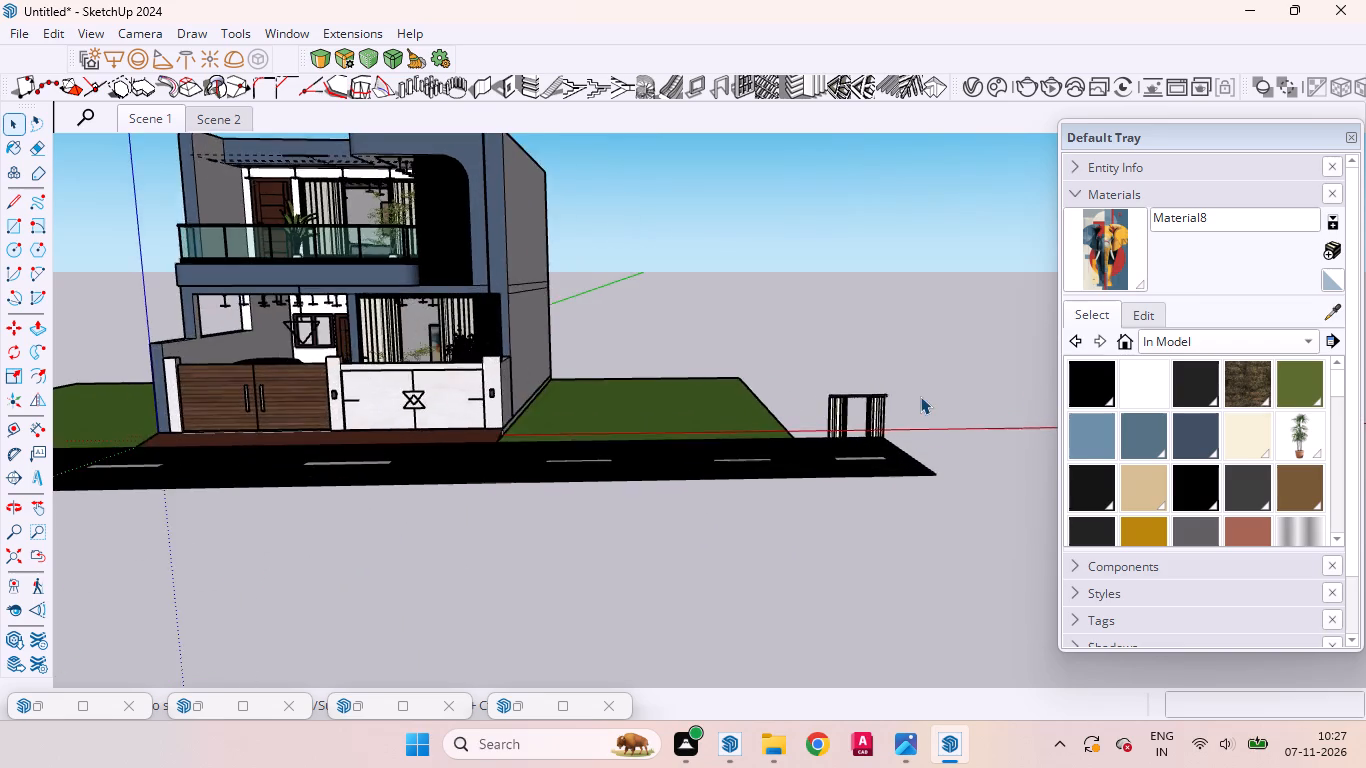
pyautogui.scroll(2, 920, 396)
pyautogui.moveTo(949, 427); pyautogui.dragTo(756, 489, button='middle')
pyautogui.moveTo(966, 503); pyautogui.dragTo(827, 357)
pyautogui.rightClick(907, 431)
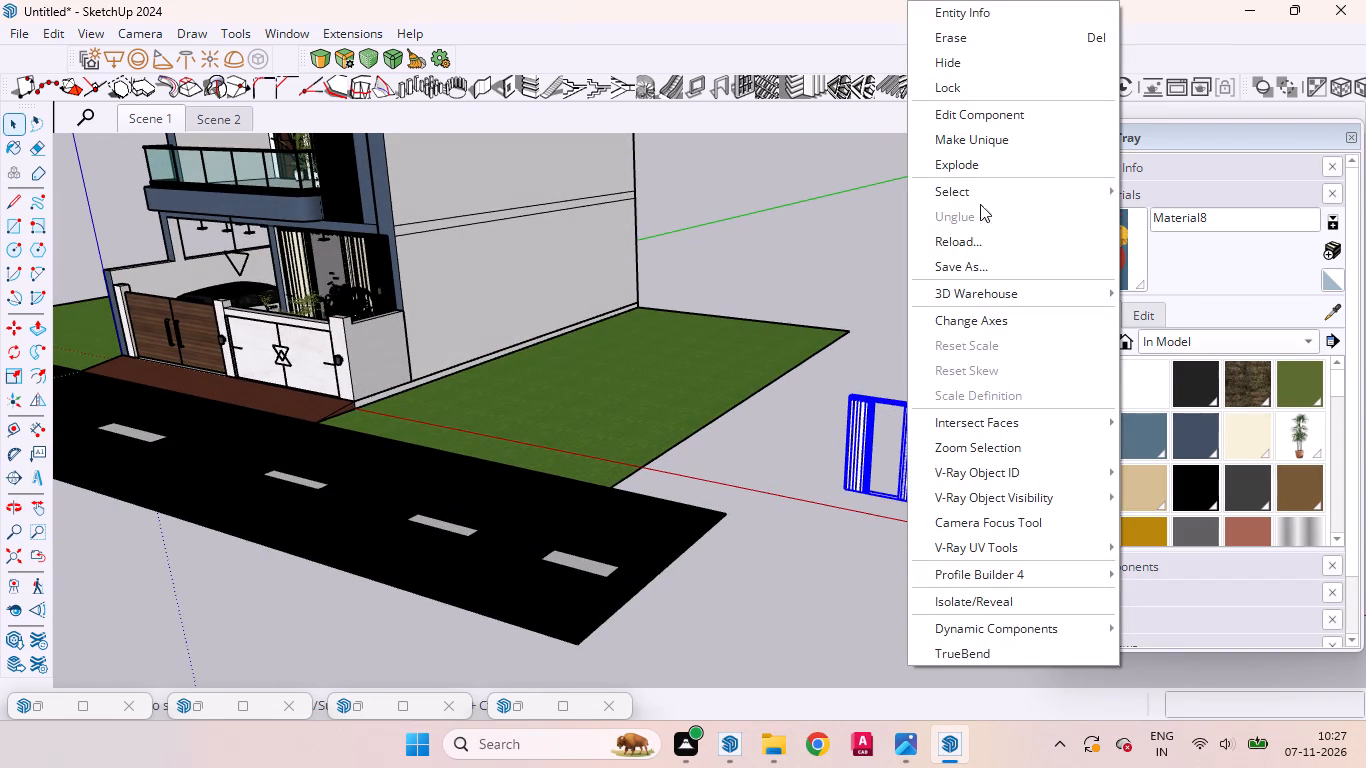
pyautogui.click(955, 44)
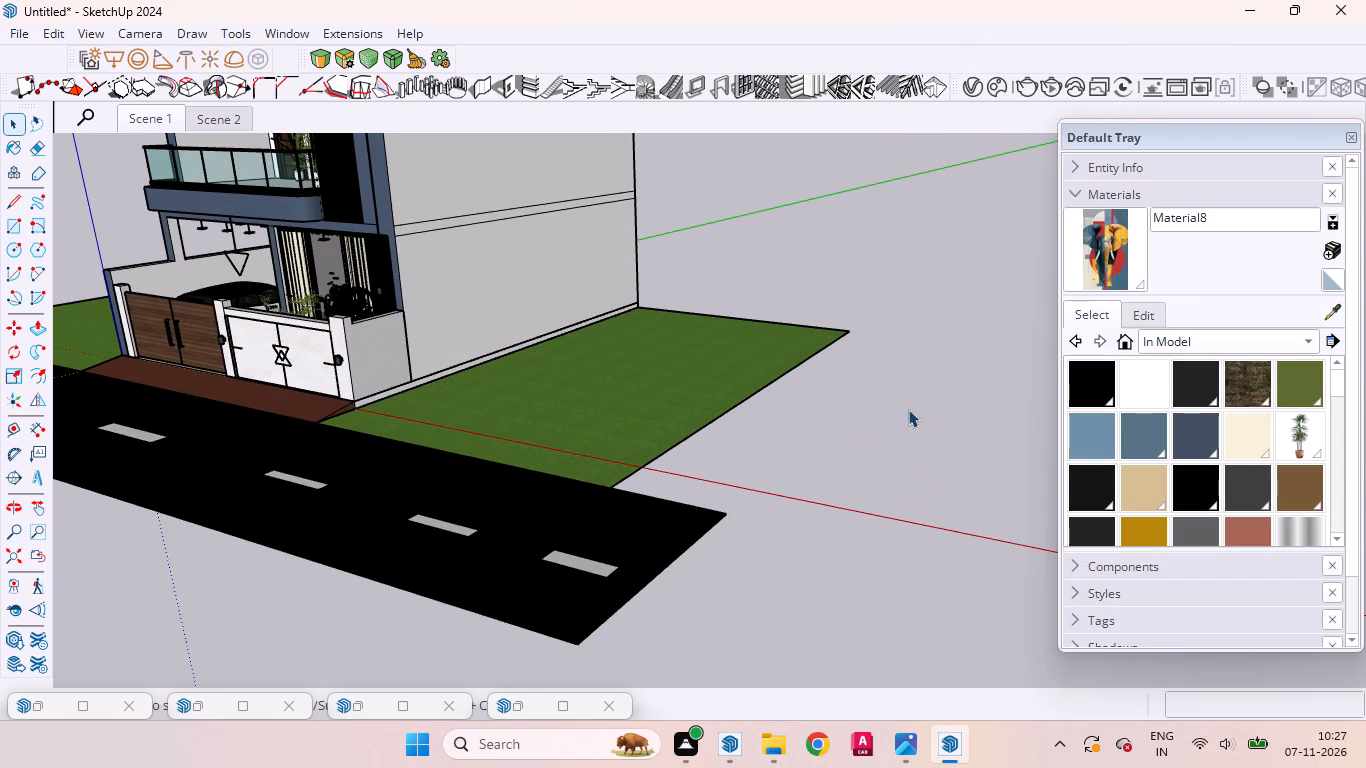
pyautogui.click(906, 416)
# Examine the house exterior, lawn and road from the front and side.
pyautogui.scroll(-11, 796, 408)
pyautogui.moveTo(643, 374); pyautogui.dragTo(985, 376, button='middle')
pyautogui.scroll(4, 702, 456)
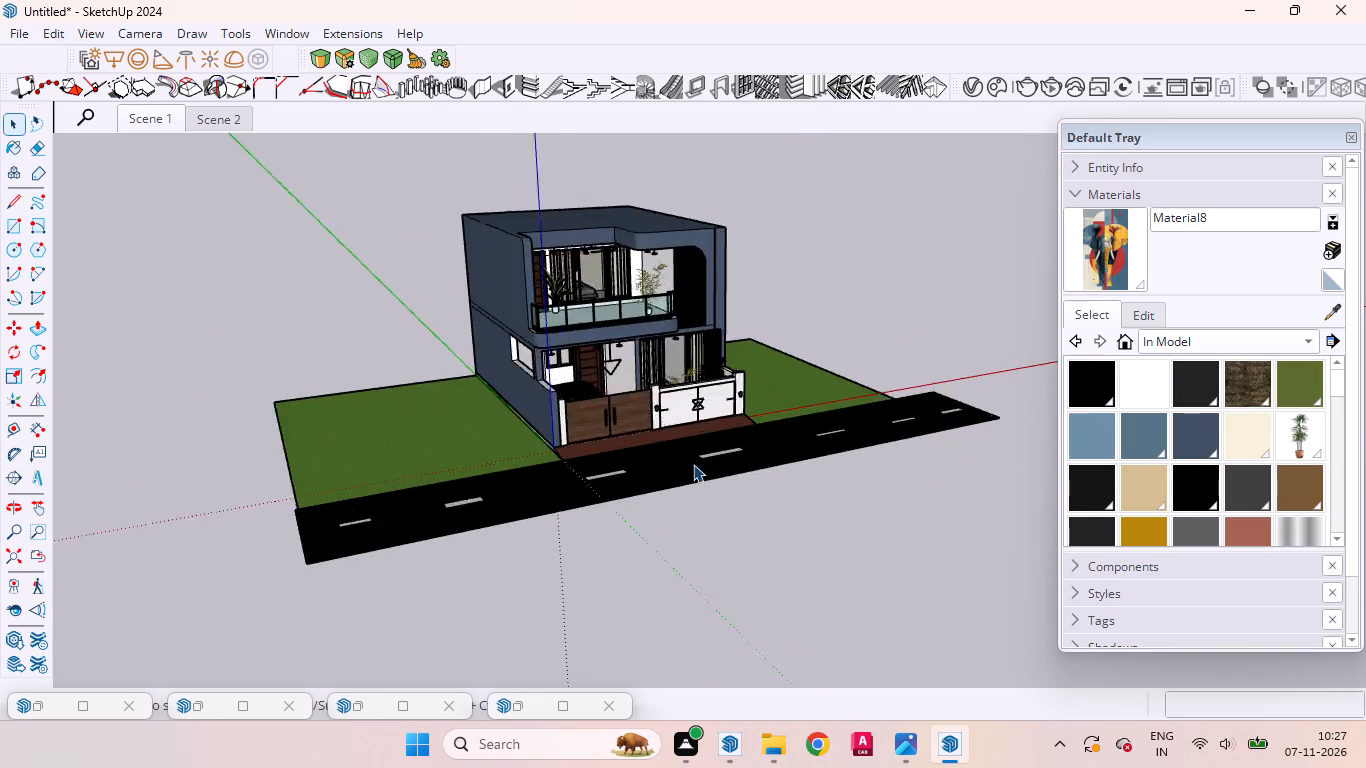
pyautogui.scroll(10, 693, 464)
pyautogui.scroll(-1, 604, 434)
pyautogui.scroll(1, 604, 434)
pyautogui.moveTo(509, 385); pyautogui.dragTo(352, 547, button='middle')
pyautogui.scroll(-11, 613, 493)
pyautogui.scroll(5, 819, 425)
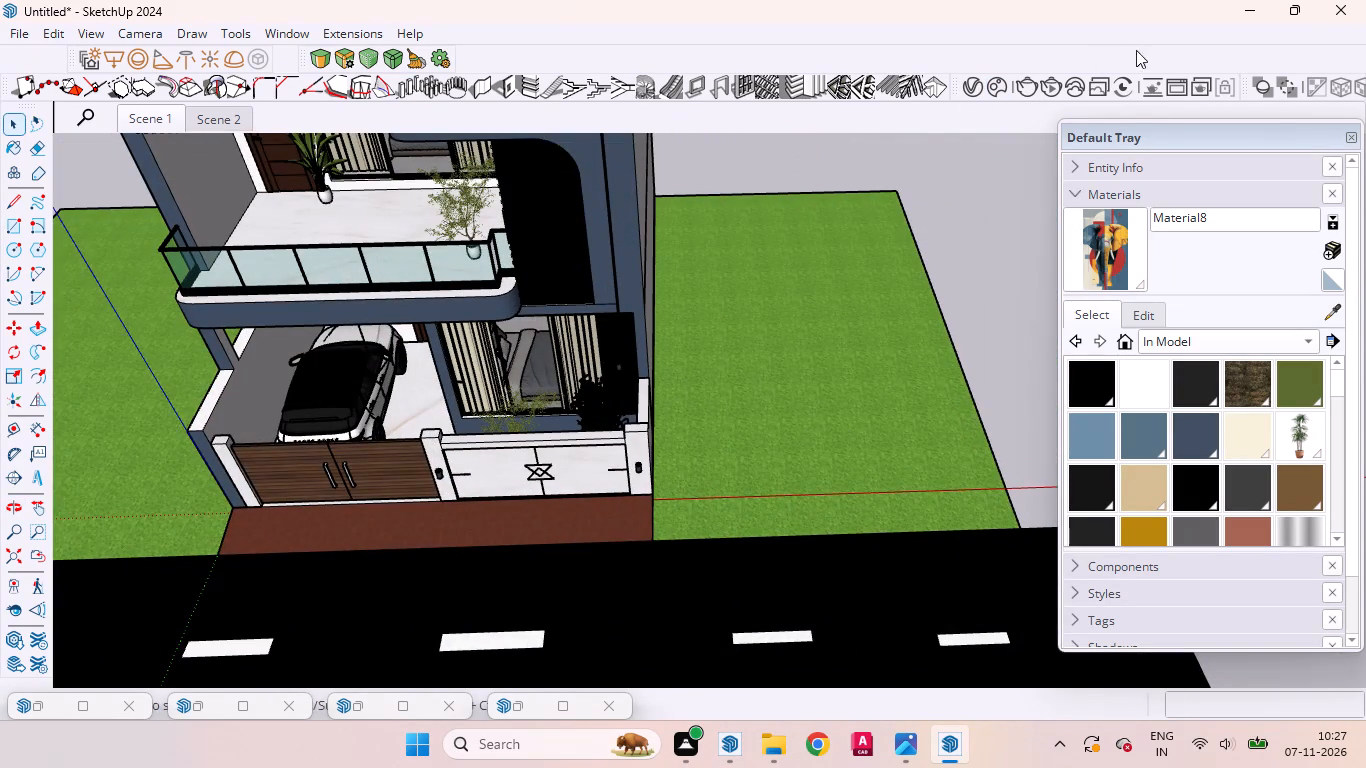
# Sample the red brick tile material of the paving before the gate and open its V-Ray material settings.
pyautogui.click(977, 93)
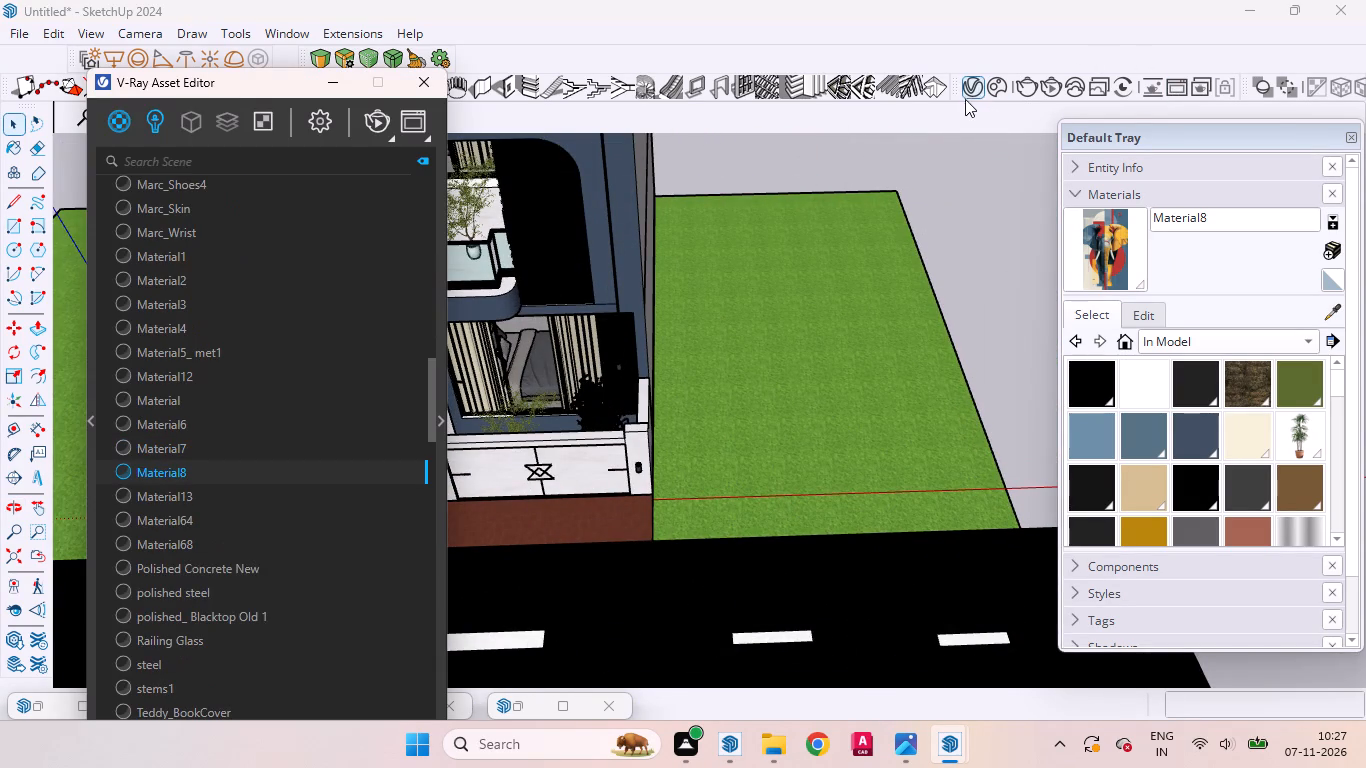
pyautogui.moveTo(247, 86); pyautogui.dragTo(155, 165)
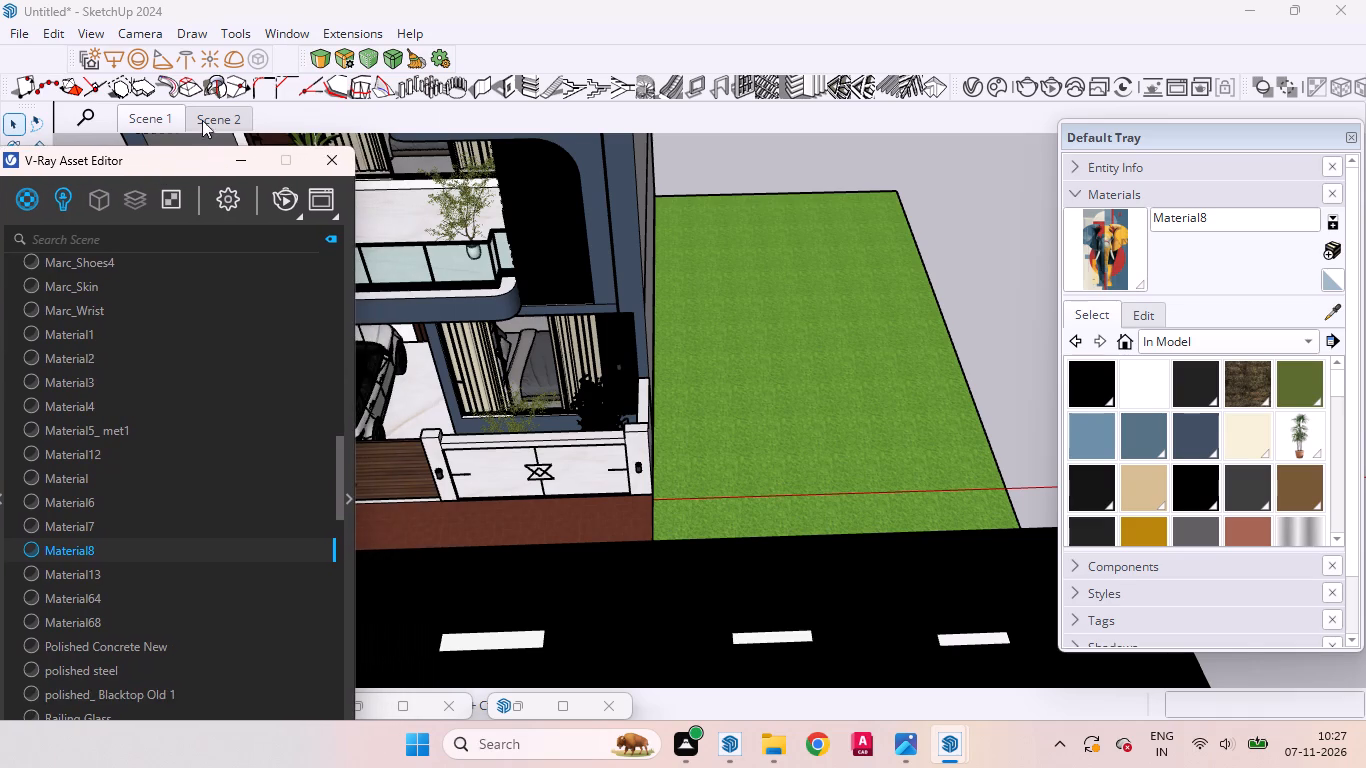
pyautogui.scroll(-7, 808, 187)
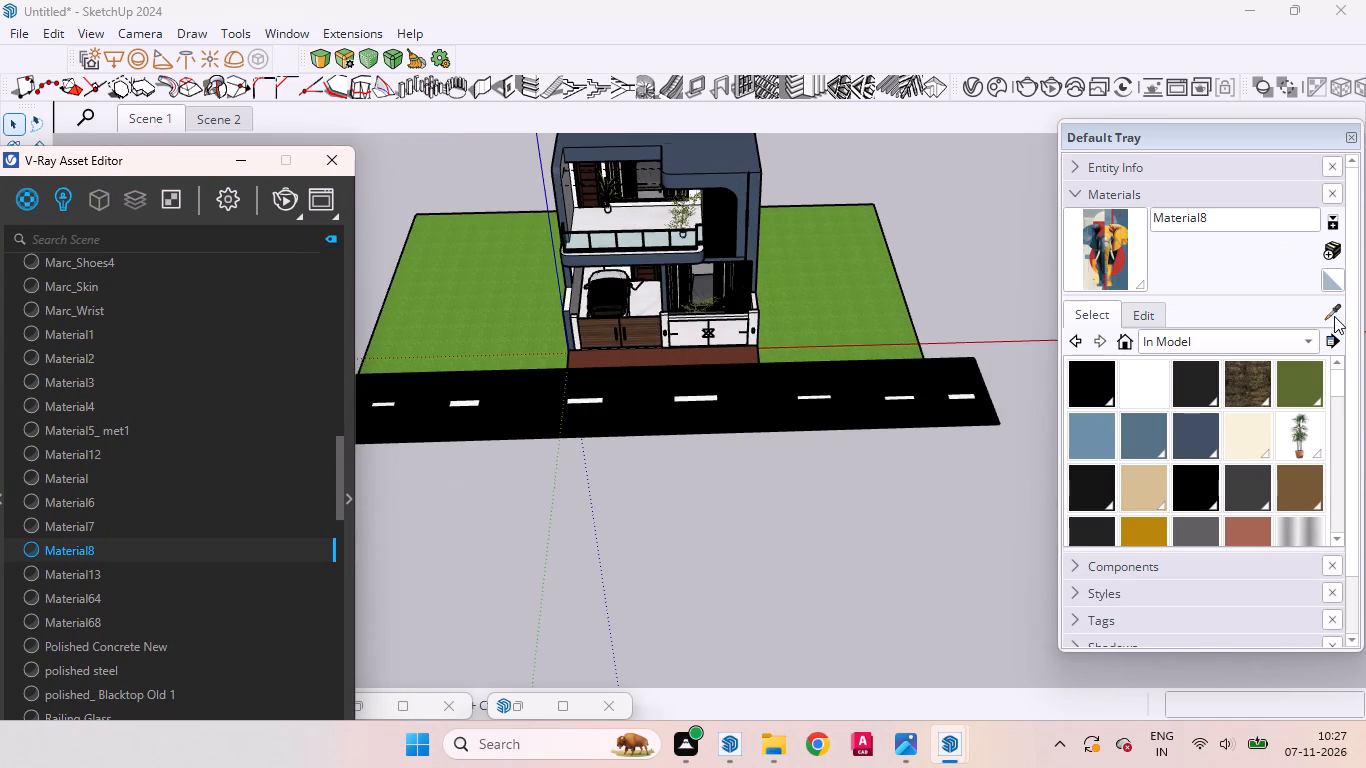
pyautogui.click(1334, 313)
pyautogui.scroll(20, 777, 296)
pyautogui.scroll(11, 777, 296)
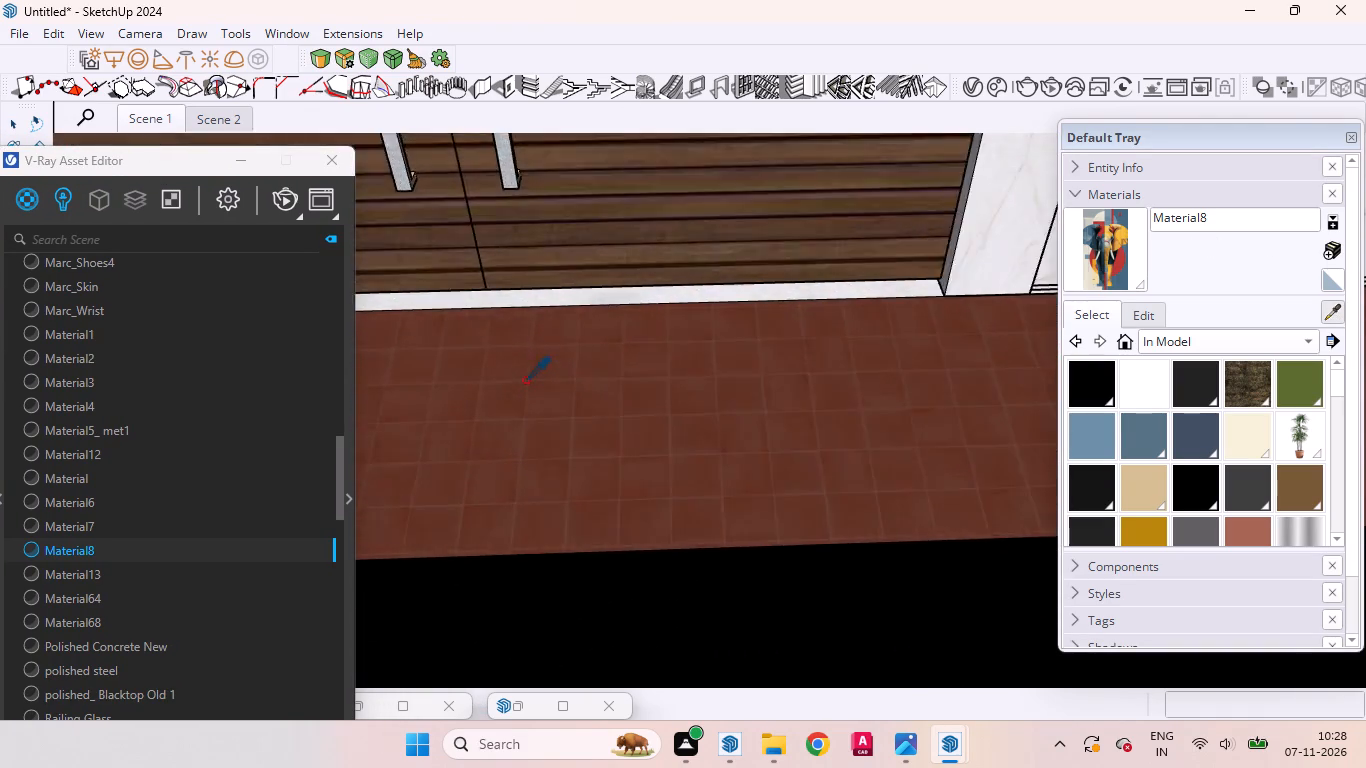
pyautogui.scroll(9, 525, 380)
pyautogui.click(466, 422)
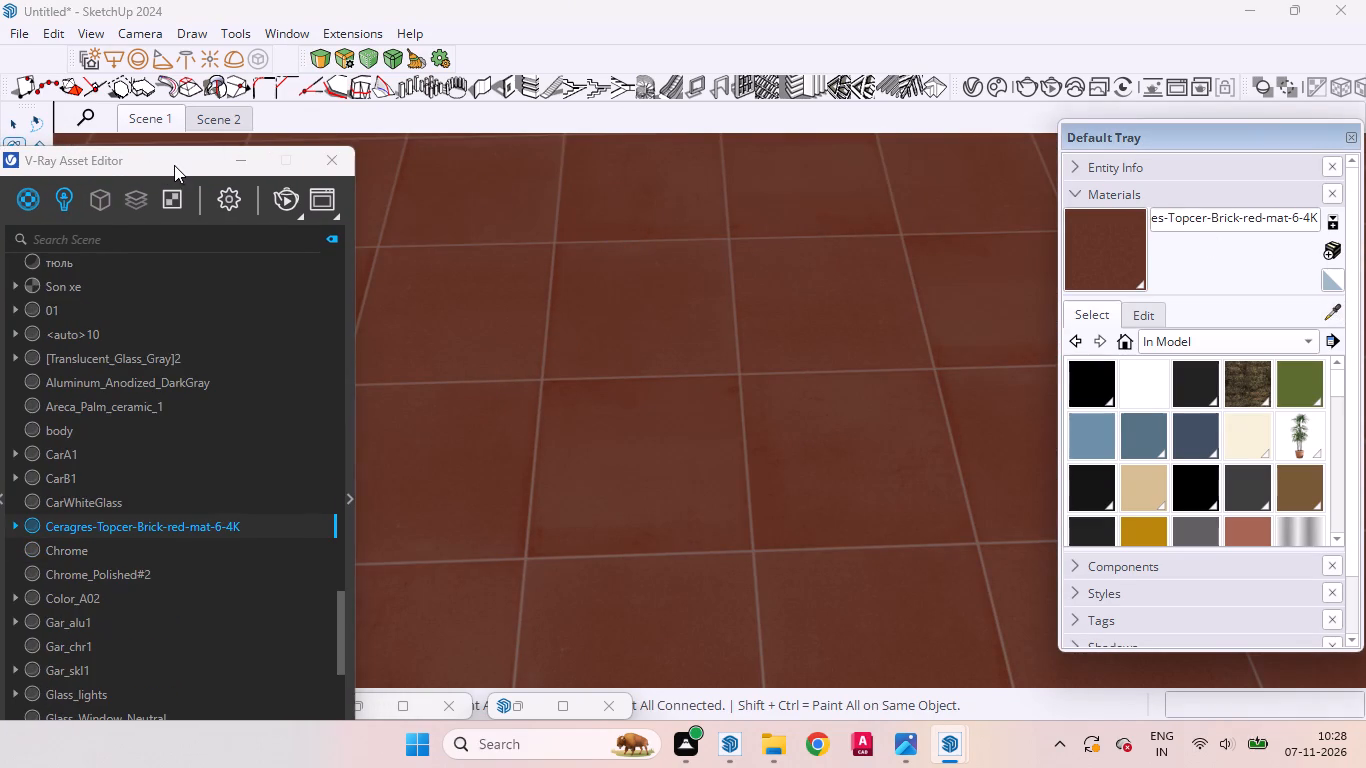
pyautogui.moveTo(173, 165); pyautogui.dragTo(501, 49)
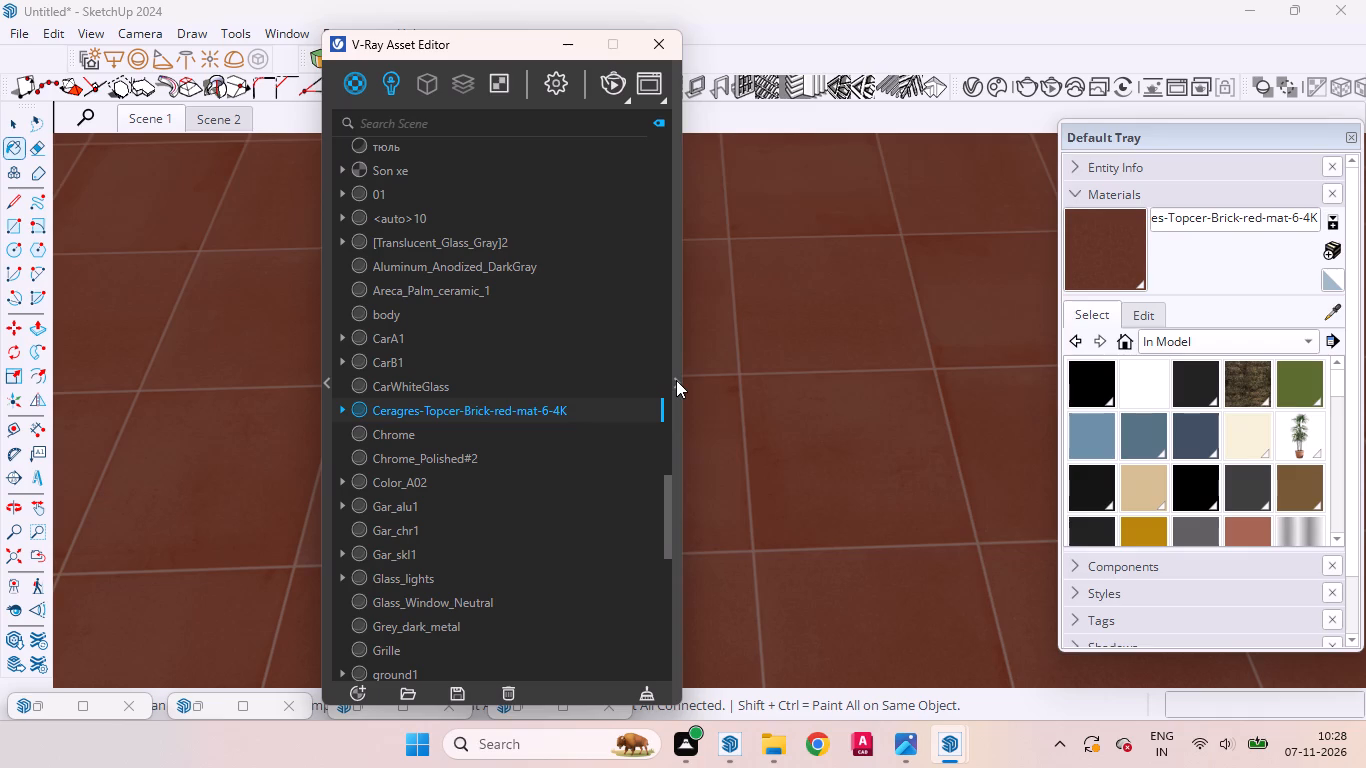
pyautogui.click(675, 379)
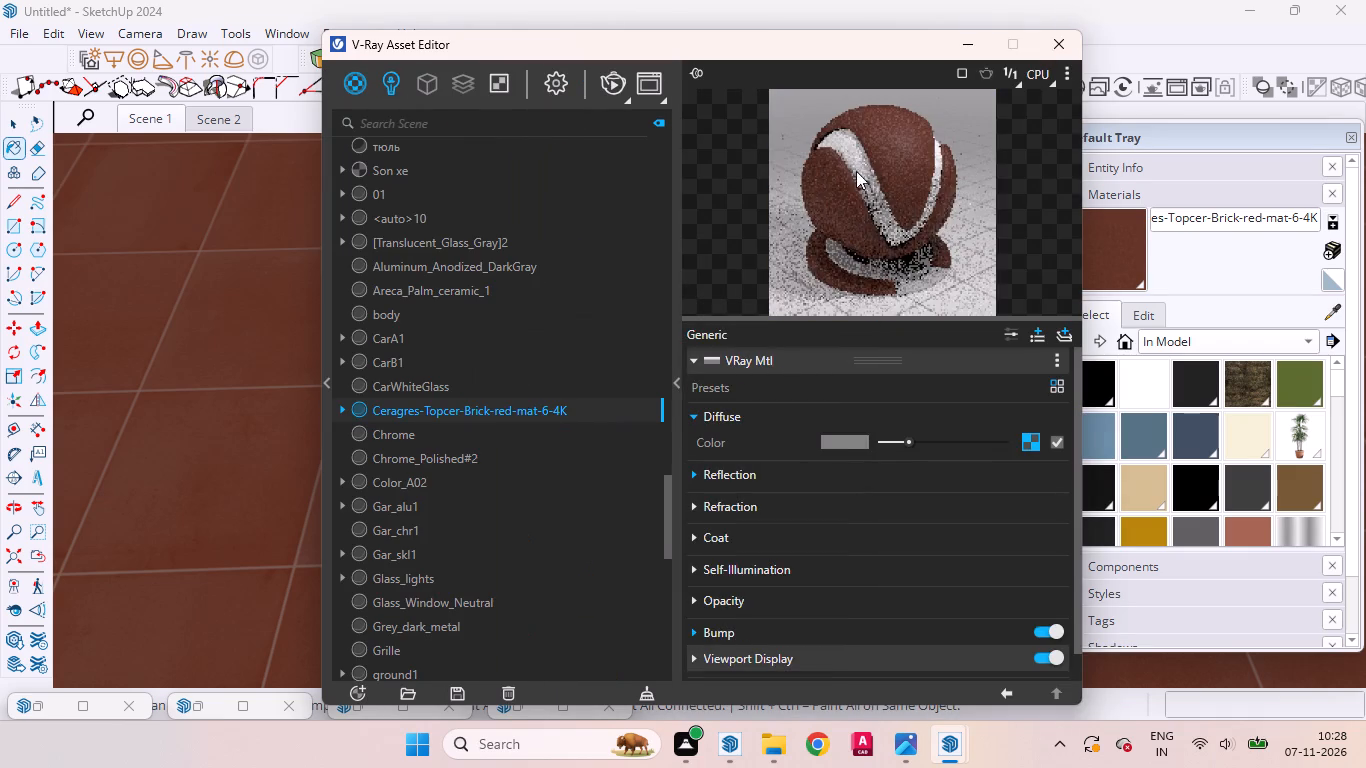
# Raise the red brick tile material's reflection colour to mid grey and set its surface control to Use Glossiness.
pyautogui.click(757, 473)
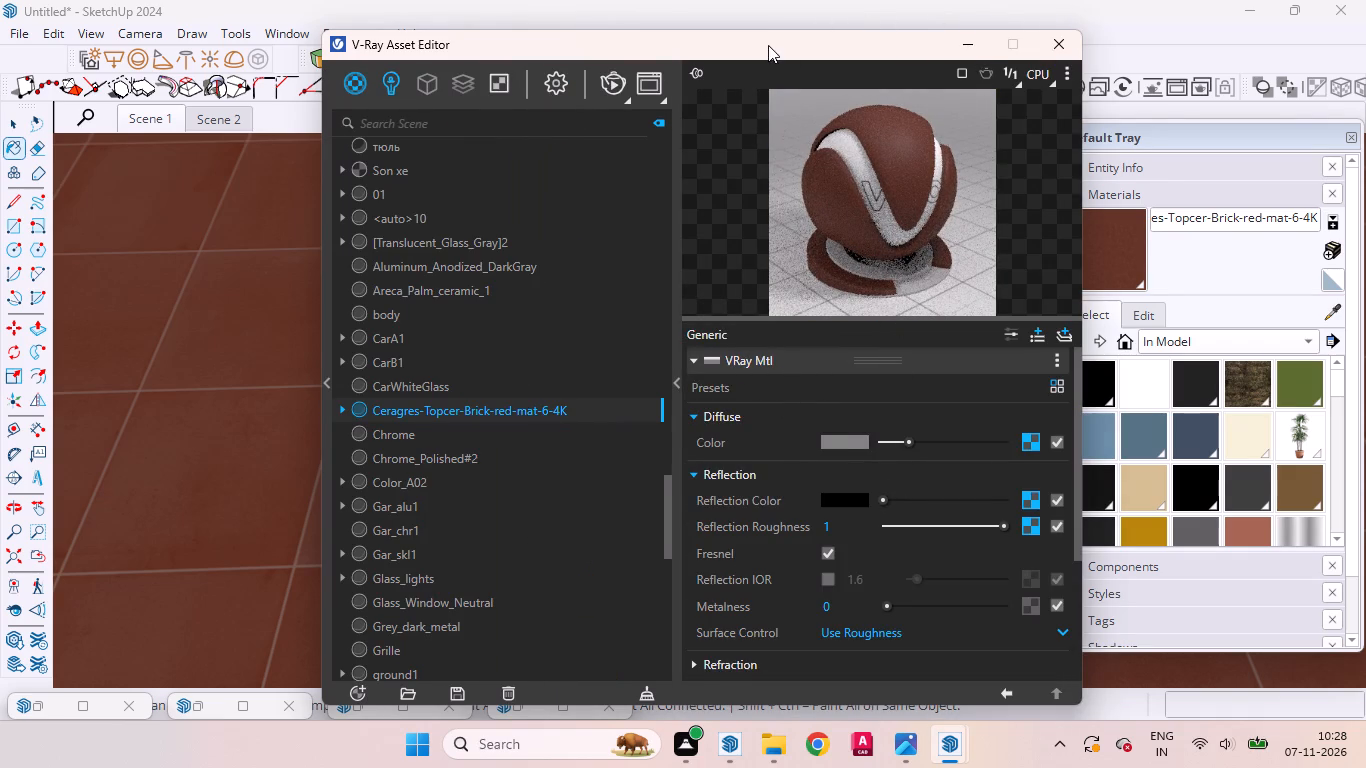
pyautogui.moveTo(768, 45); pyautogui.dragTo(656, 23)
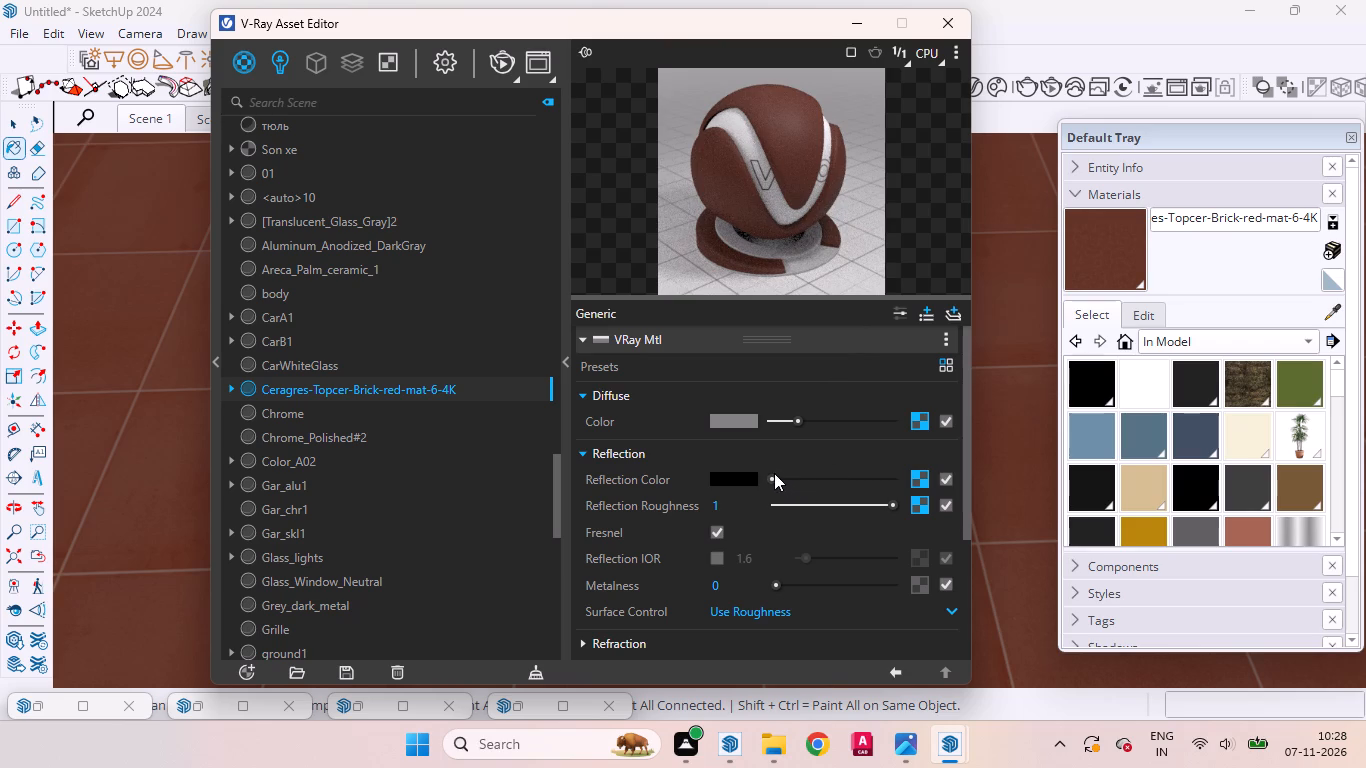
pyautogui.moveTo(773, 476); pyautogui.dragTo(809, 483)
pyautogui.click(947, 610)
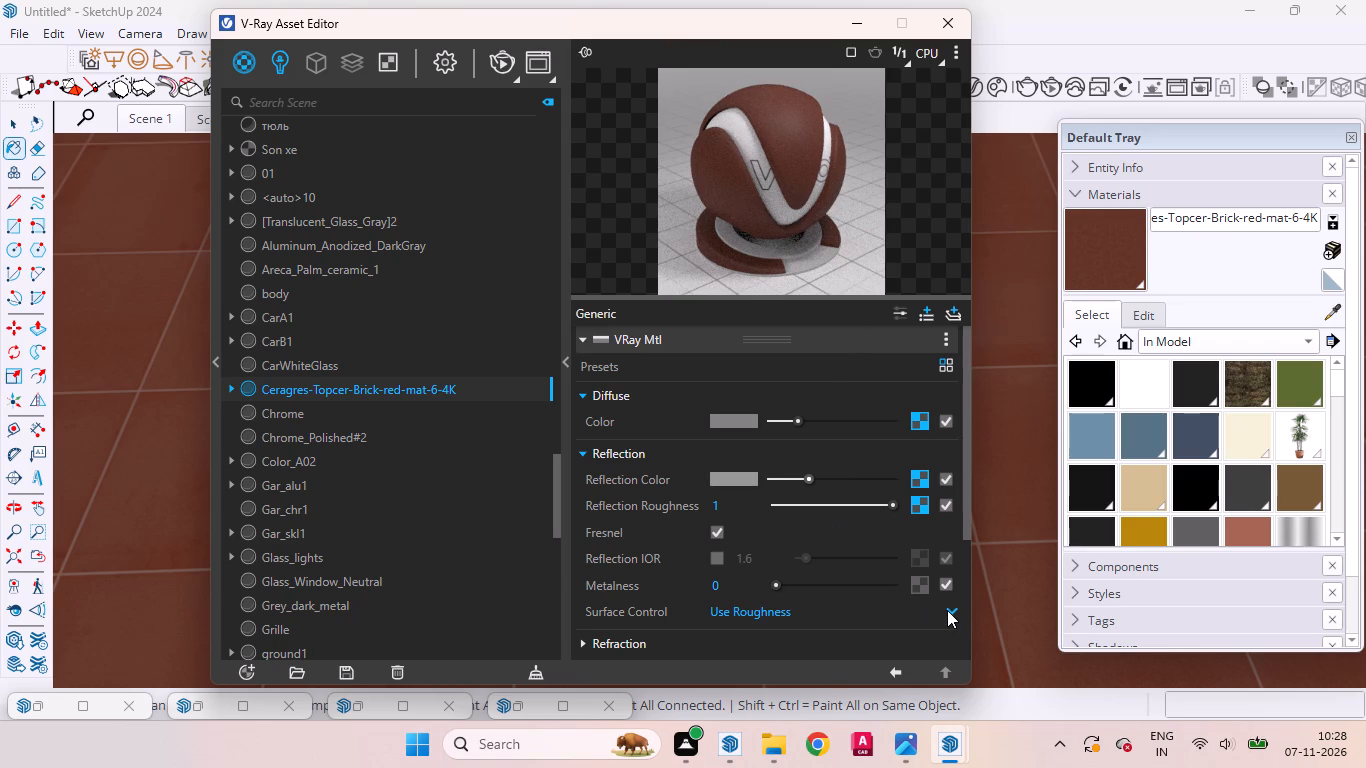
pyautogui.click(800, 558)
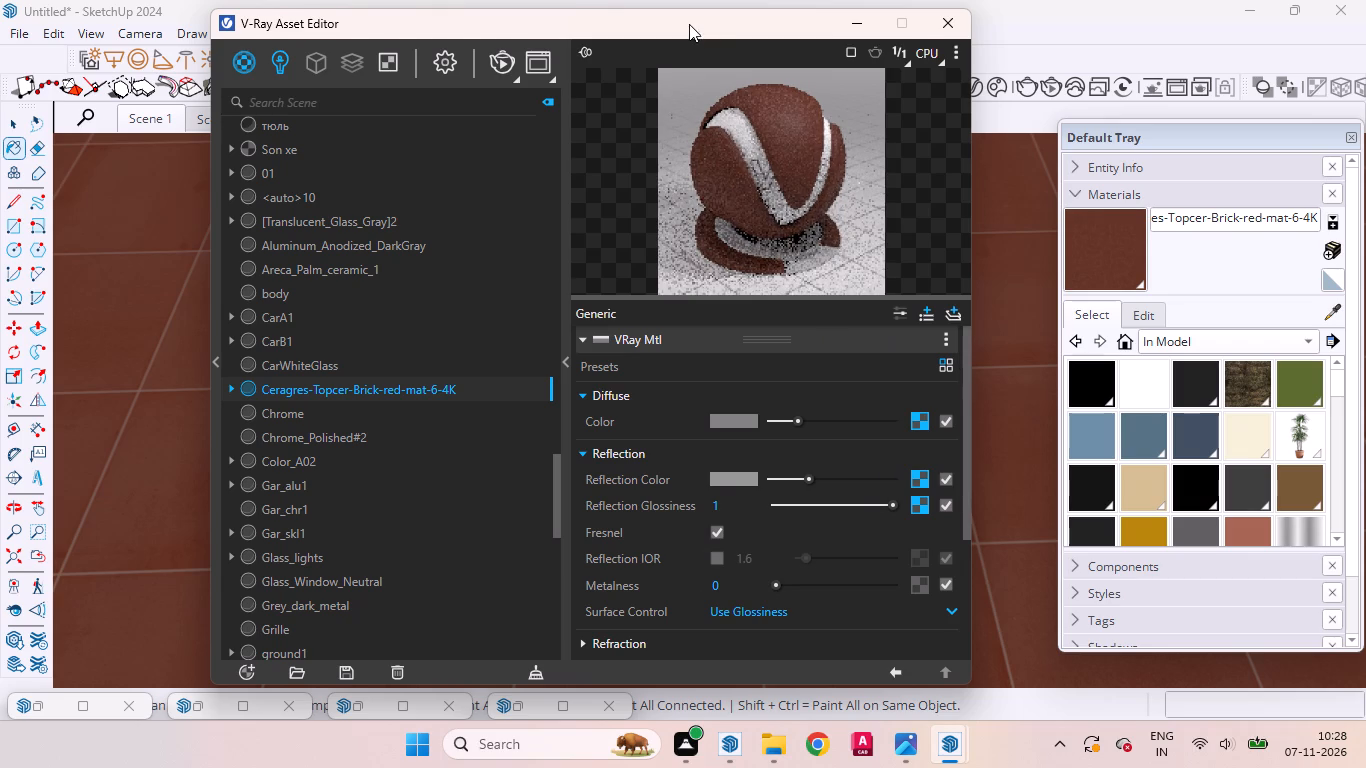
# Examine the brick paving before the gate and the house front in Scene 1, keeping the material settings clear of the view.
pyautogui.moveTo(689, 24); pyautogui.dragTo(597, 87)
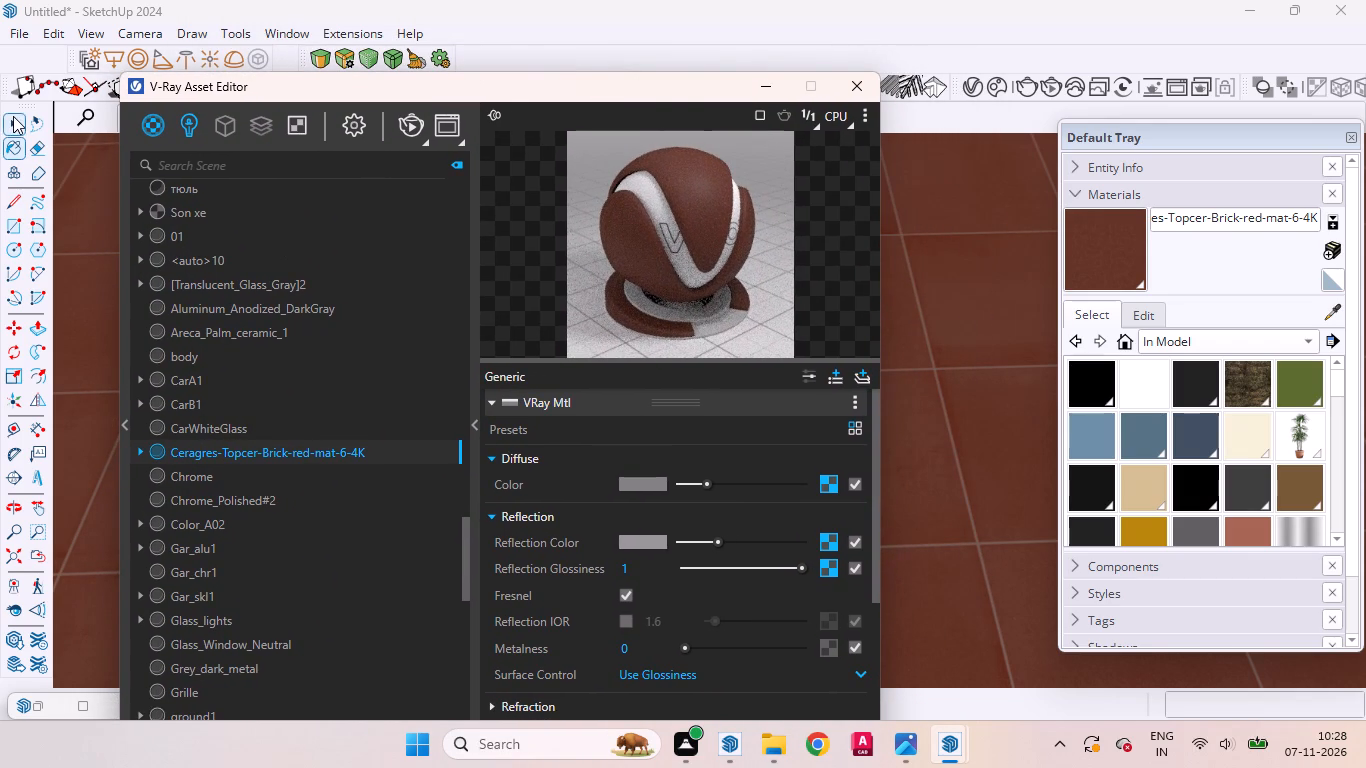
pyautogui.click(13, 116)
pyautogui.moveTo(665, 97); pyautogui.dragTo(857, 173)
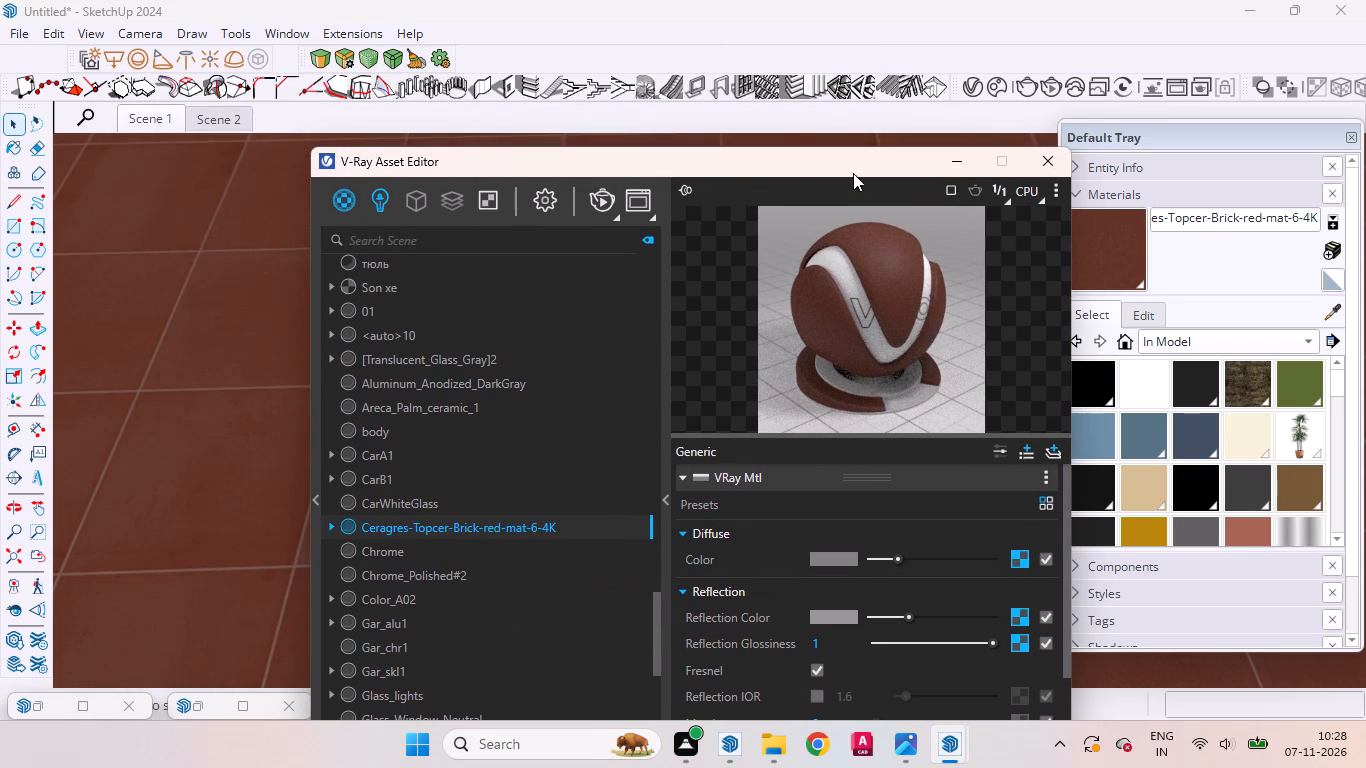
pyautogui.scroll(-10, 270, 335)
pyautogui.scroll(1, 291, 339)
pyautogui.scroll(-20, 289, 344)
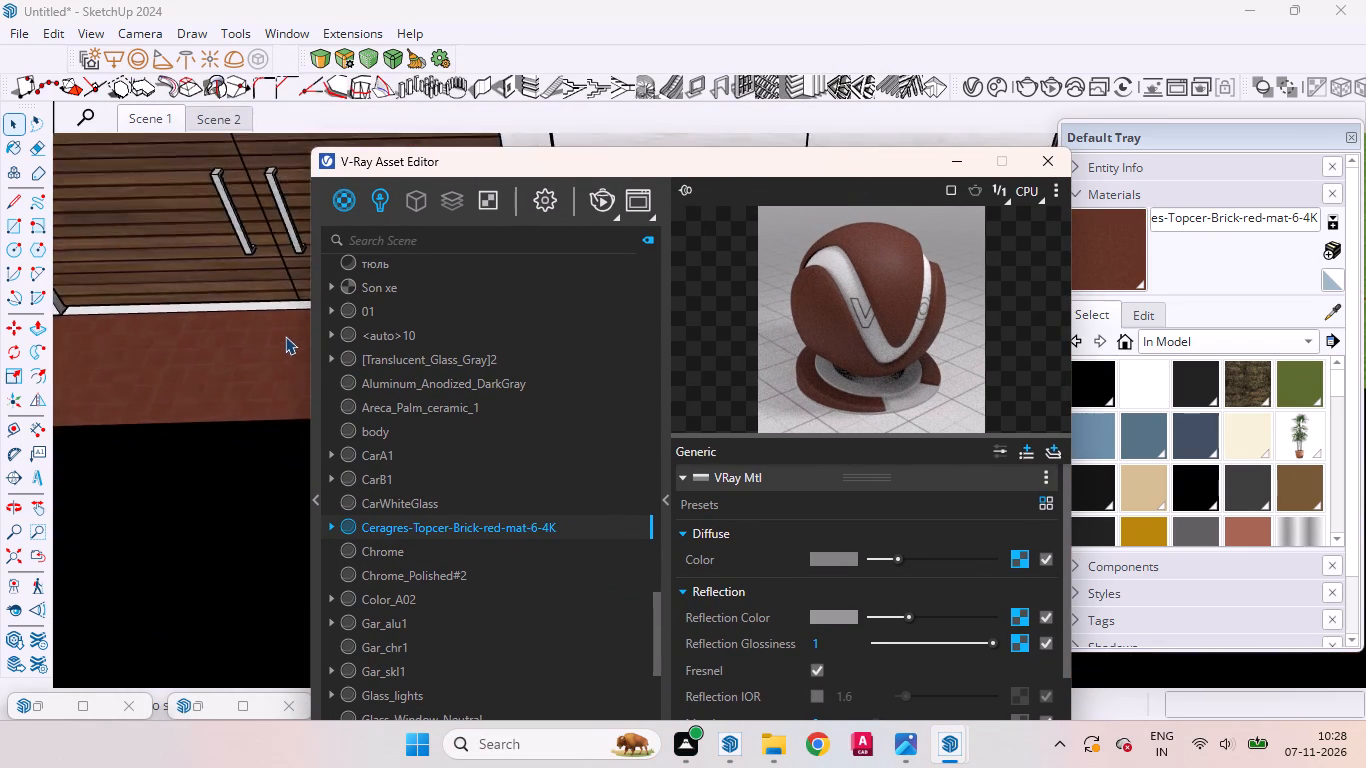
pyautogui.scroll(-3, 285, 336)
pyautogui.moveTo(666, 165); pyautogui.dragTo(770, 204)
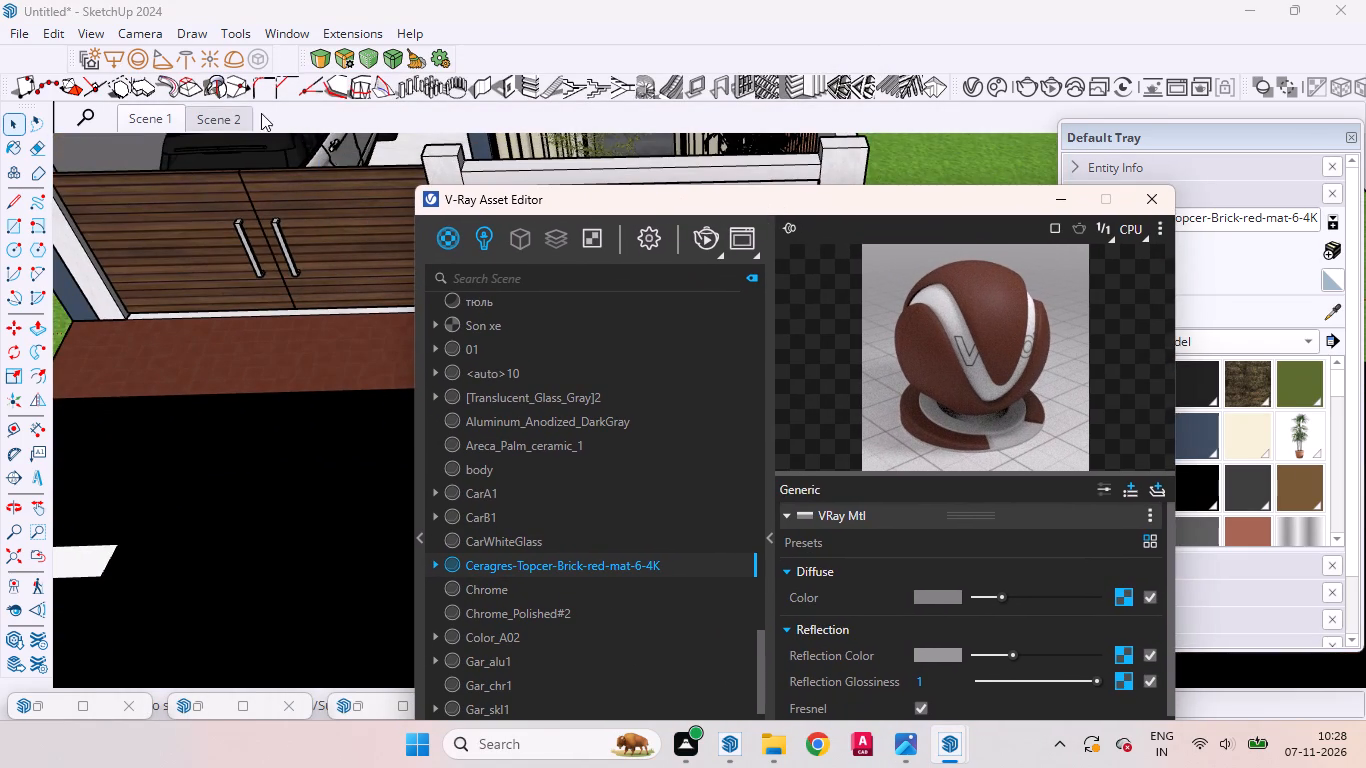
pyautogui.click(151, 122)
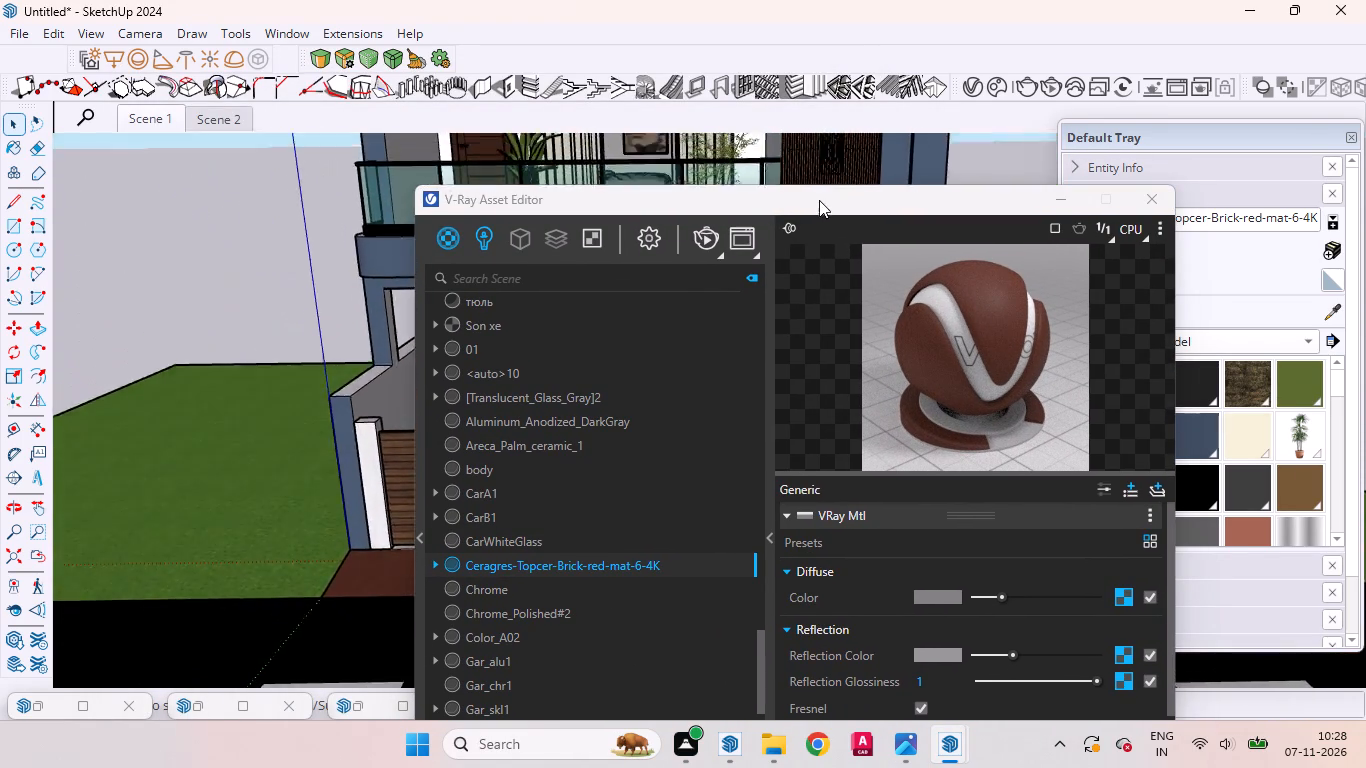
pyautogui.moveTo(817, 196); pyautogui.dragTo(507, 165)
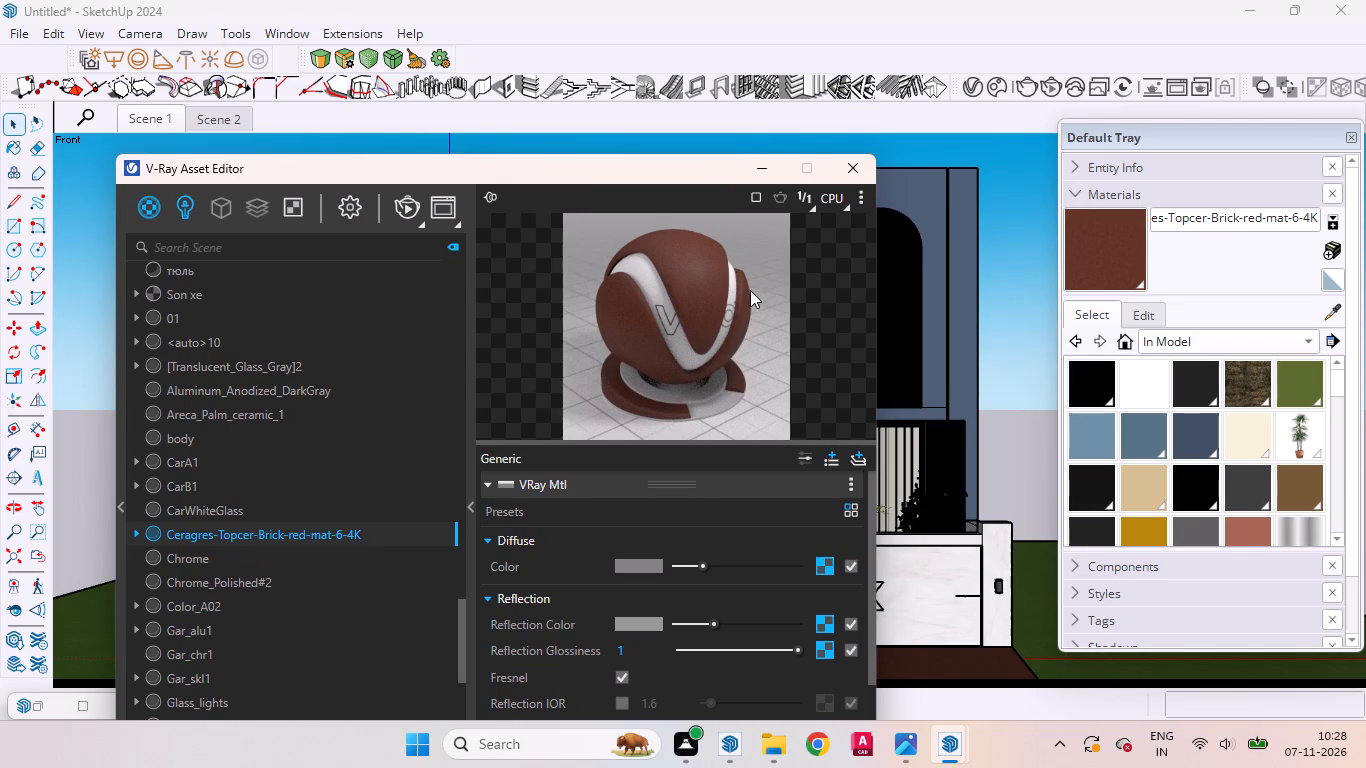
pyautogui.moveTo(636, 171); pyautogui.dragTo(669, 67)
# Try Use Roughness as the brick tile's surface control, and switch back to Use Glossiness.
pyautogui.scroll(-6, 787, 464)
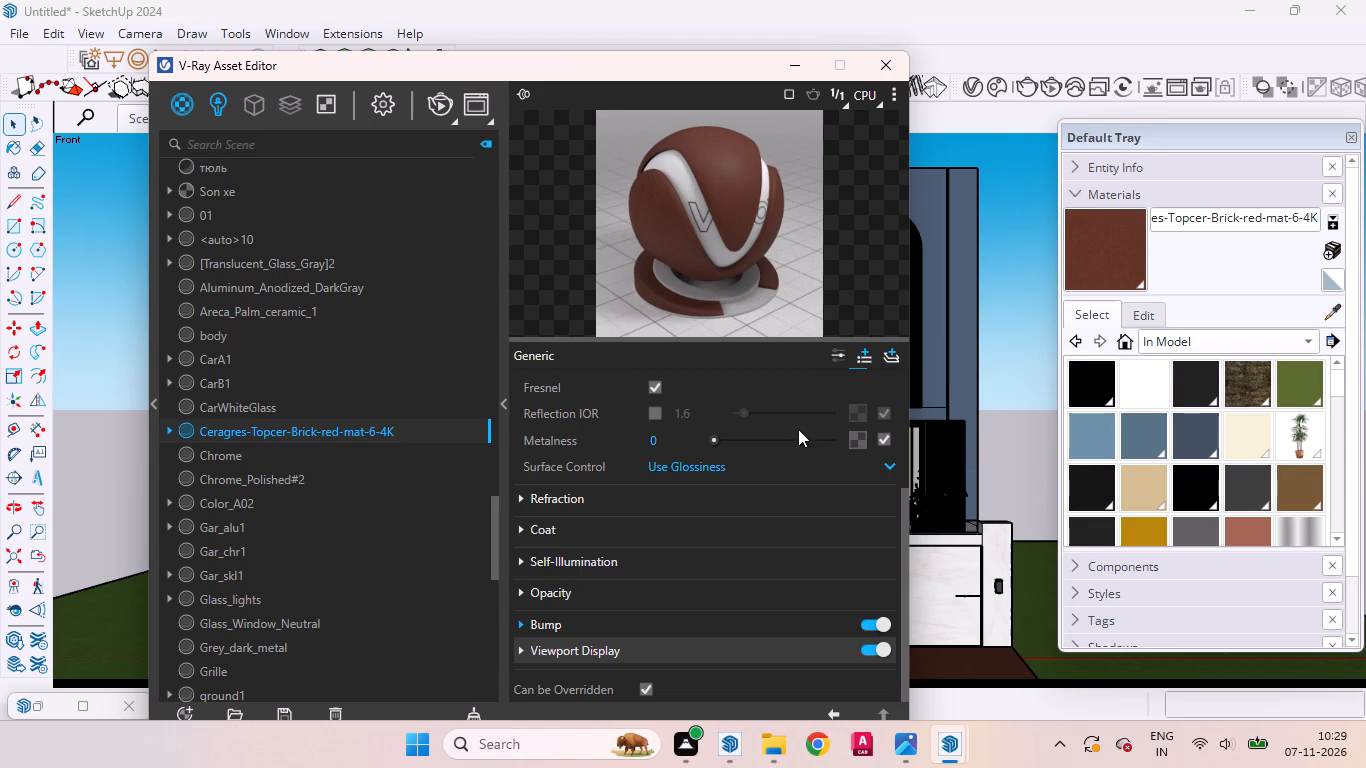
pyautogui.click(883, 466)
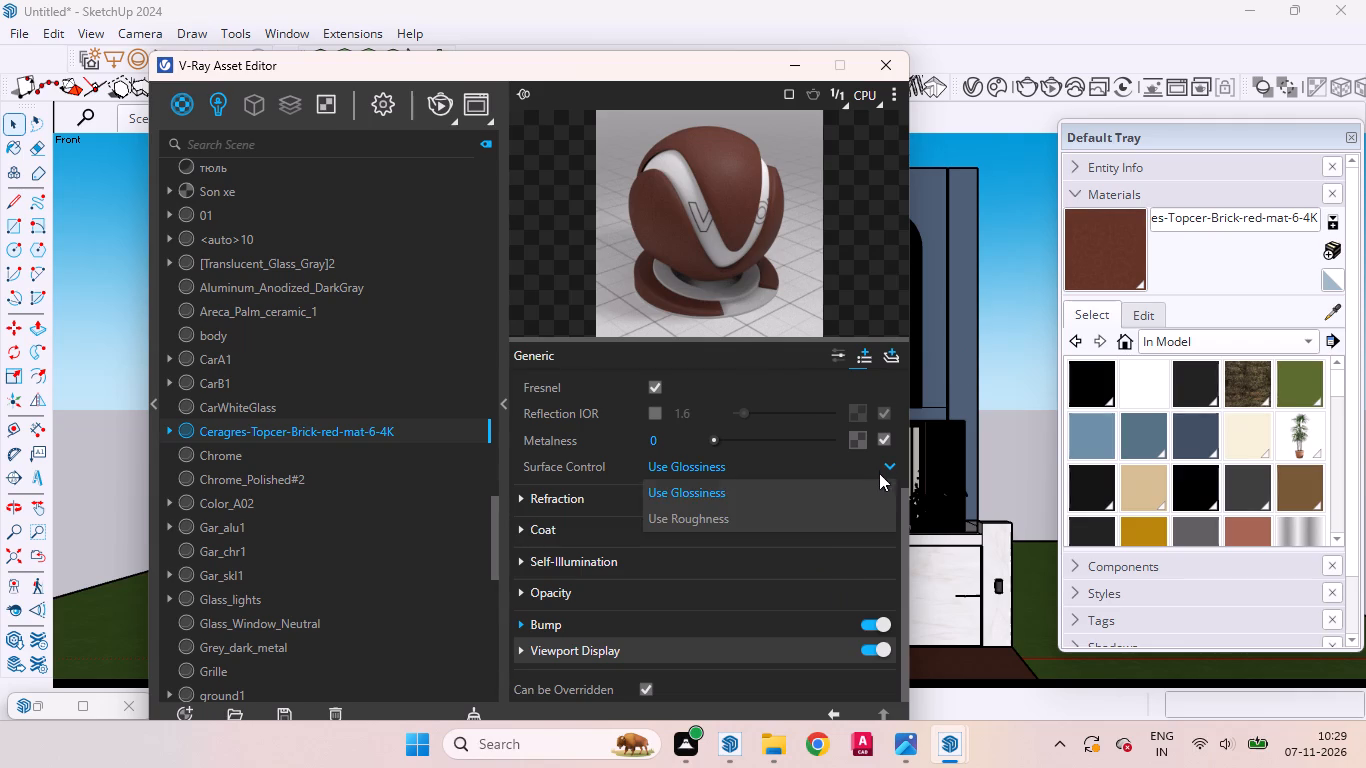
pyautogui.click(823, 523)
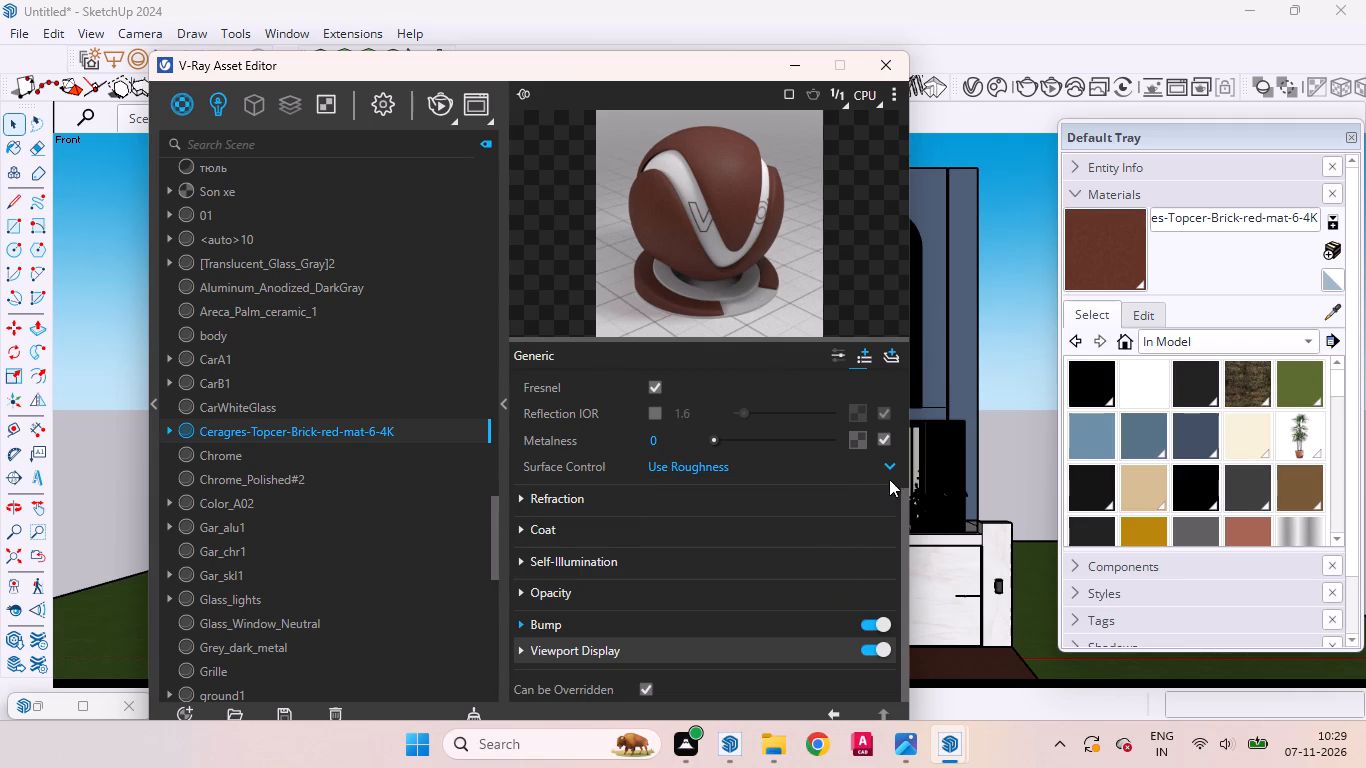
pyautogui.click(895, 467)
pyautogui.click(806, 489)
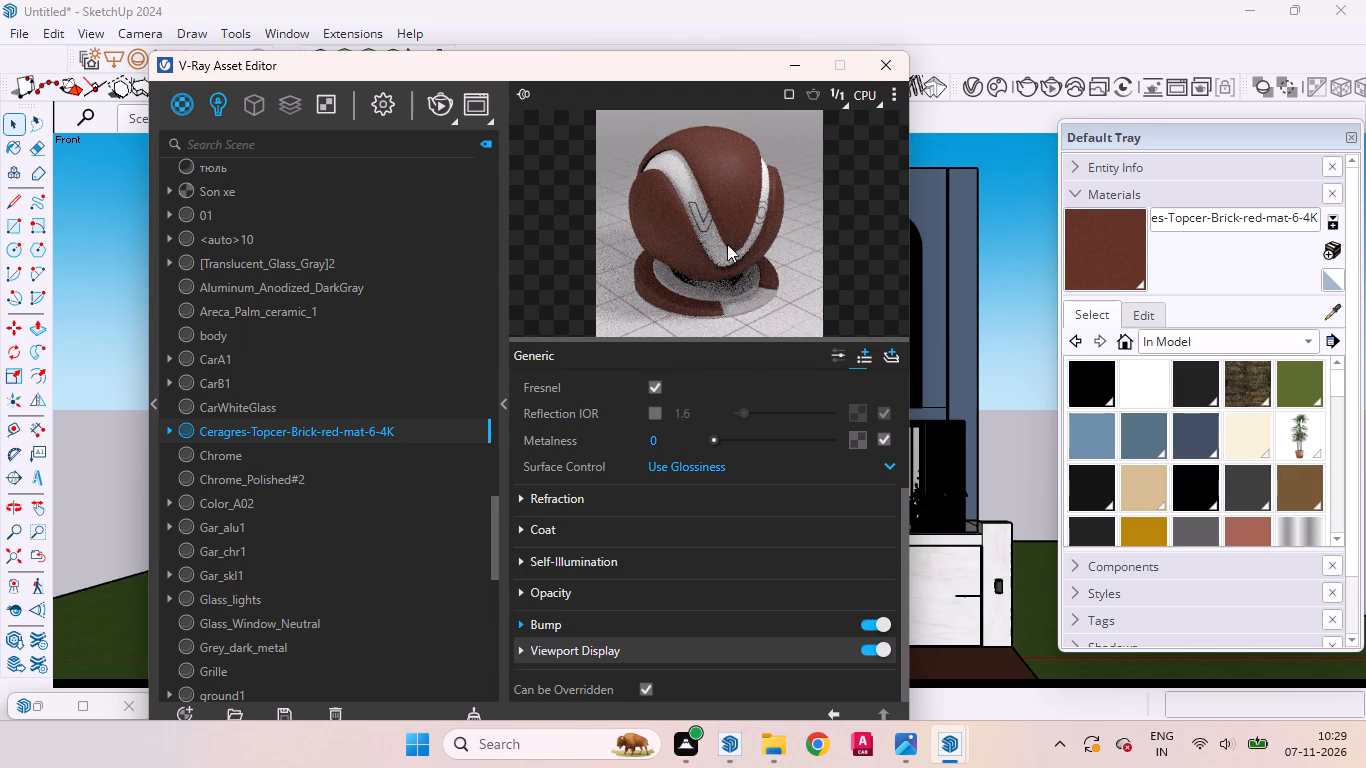
# Collapse the material settings, examine the front facade and gate, and review the list of scene lights.
pyautogui.click(123, 312)
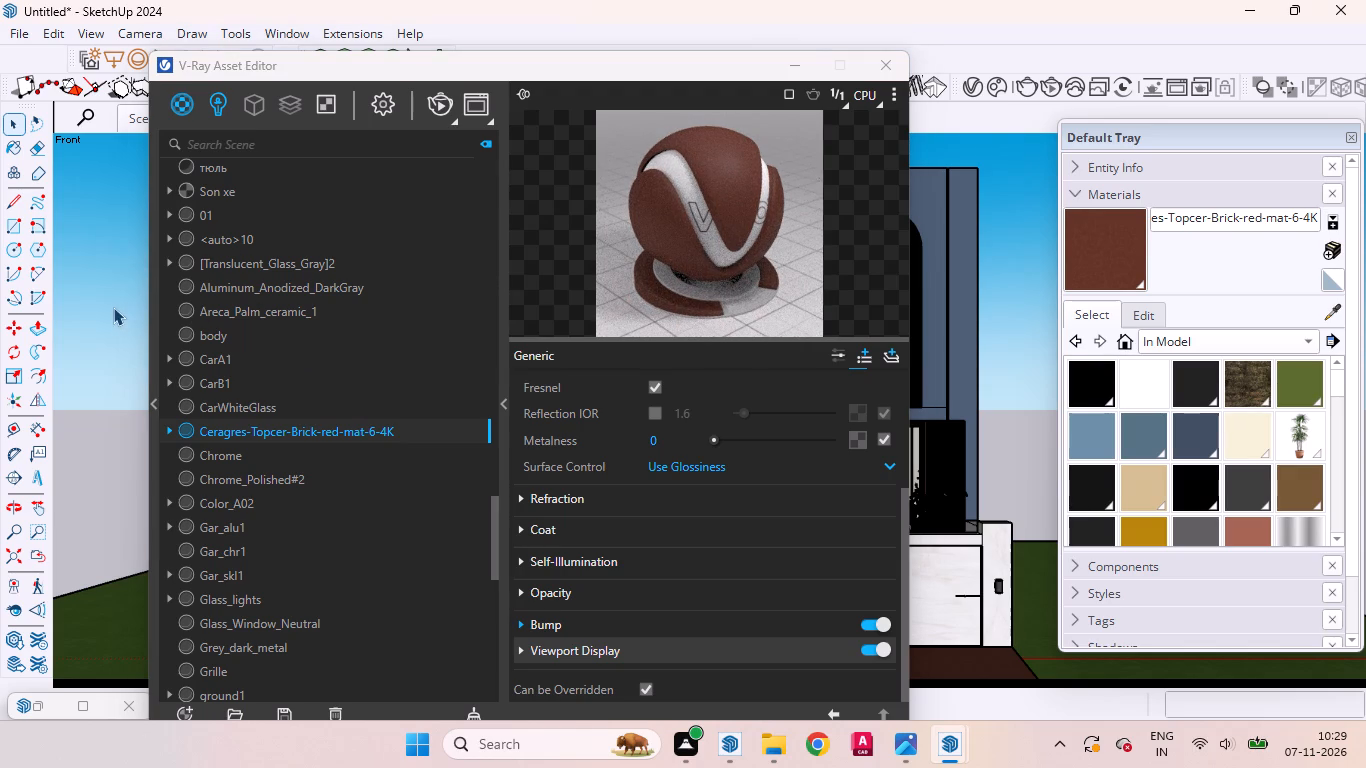
pyautogui.click(504, 413)
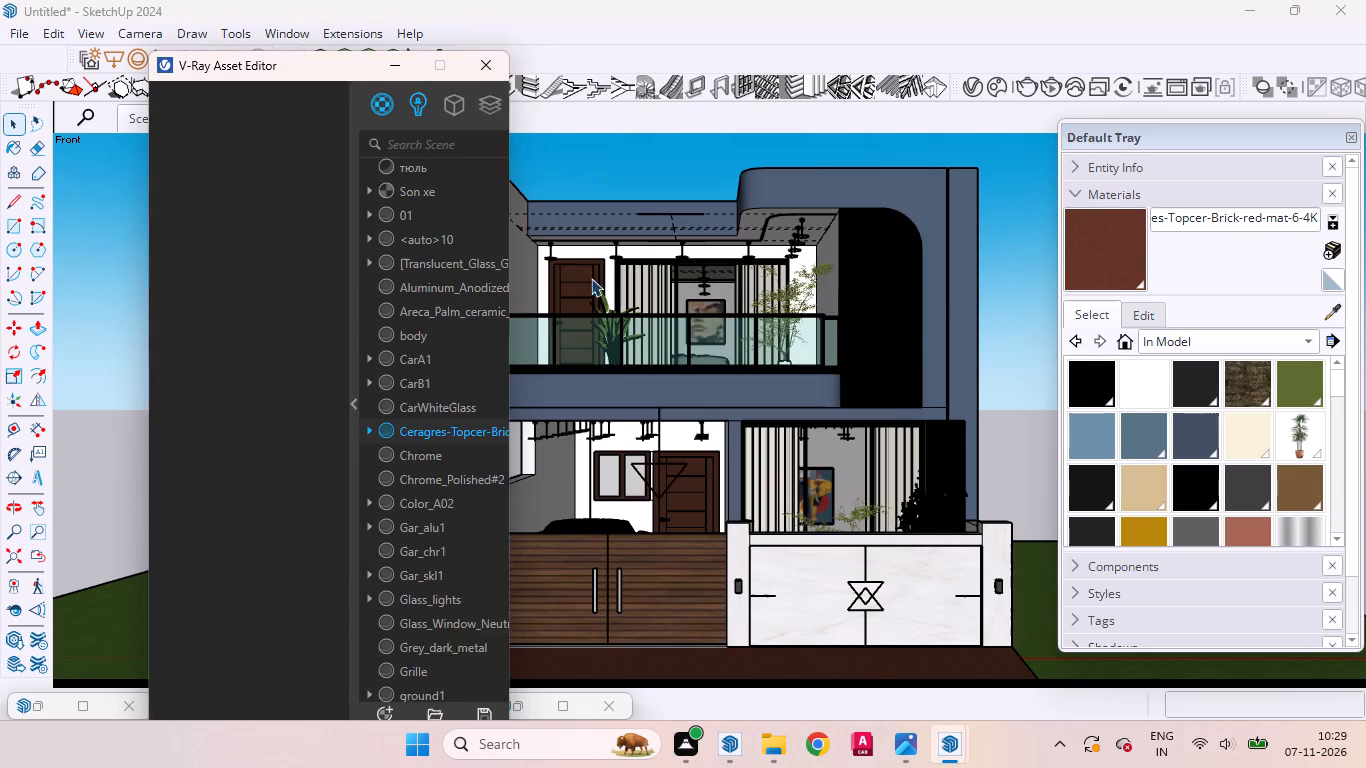
pyautogui.scroll(-9, 873, 387)
pyautogui.scroll(11, 868, 349)
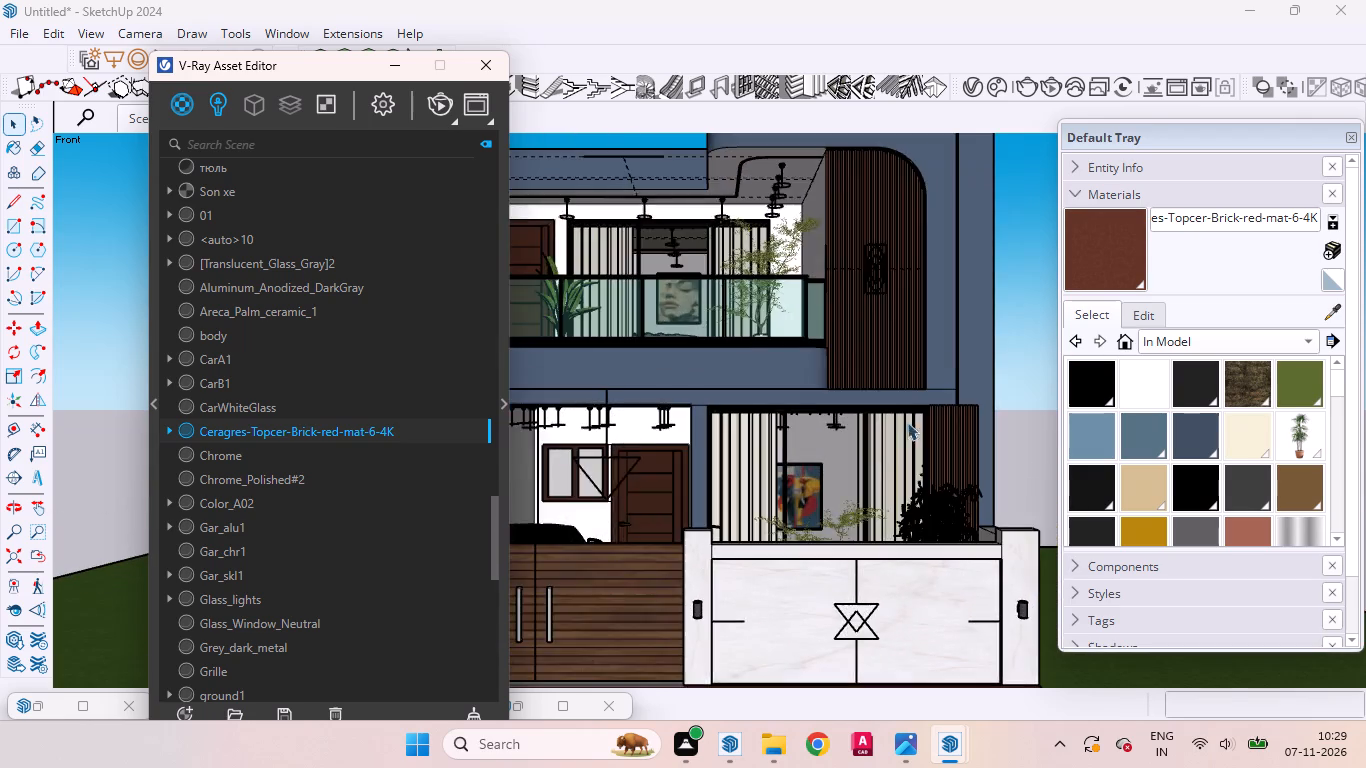
pyautogui.scroll(-5, 943, 363)
pyautogui.scroll(5, 947, 492)
pyautogui.scroll(1, 862, 566)
pyautogui.scroll(-2, 861, 567)
pyautogui.scroll(4, 856, 574)
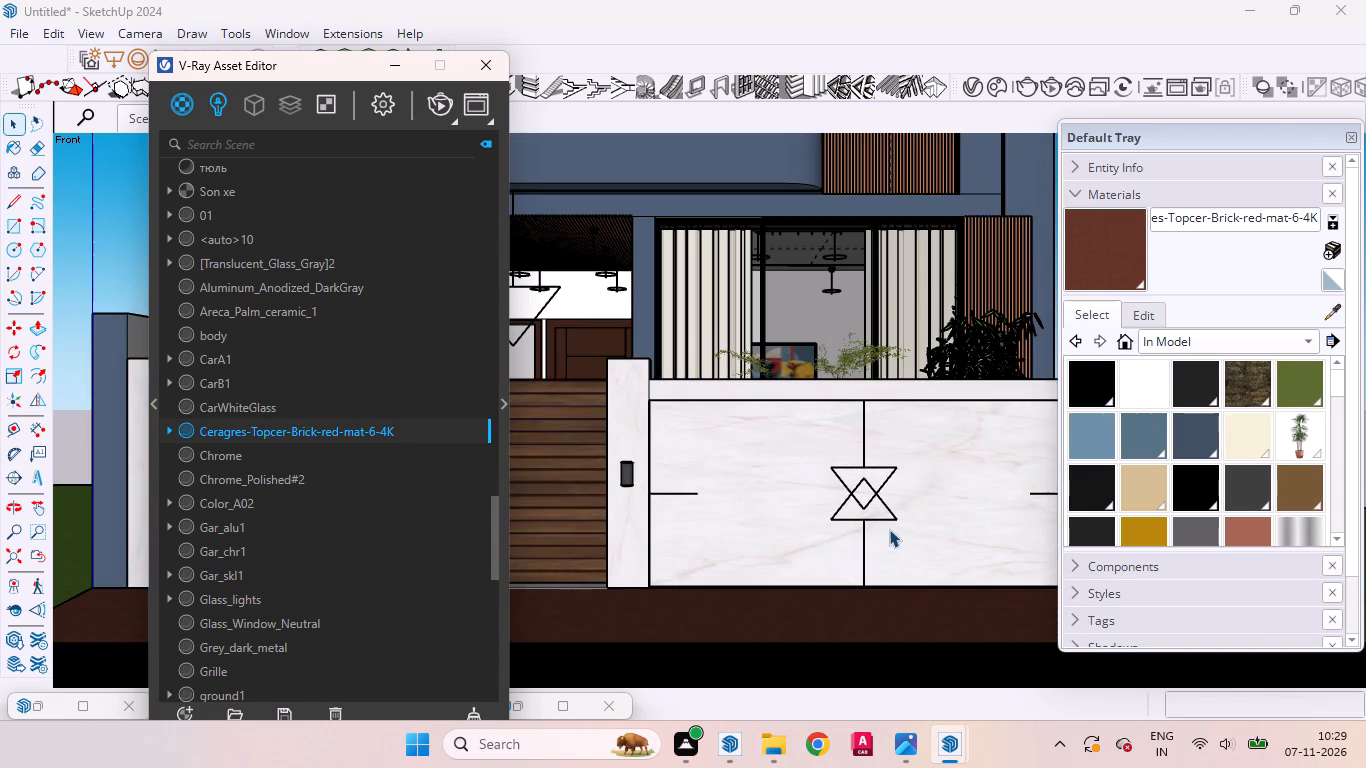
pyautogui.click(216, 103)
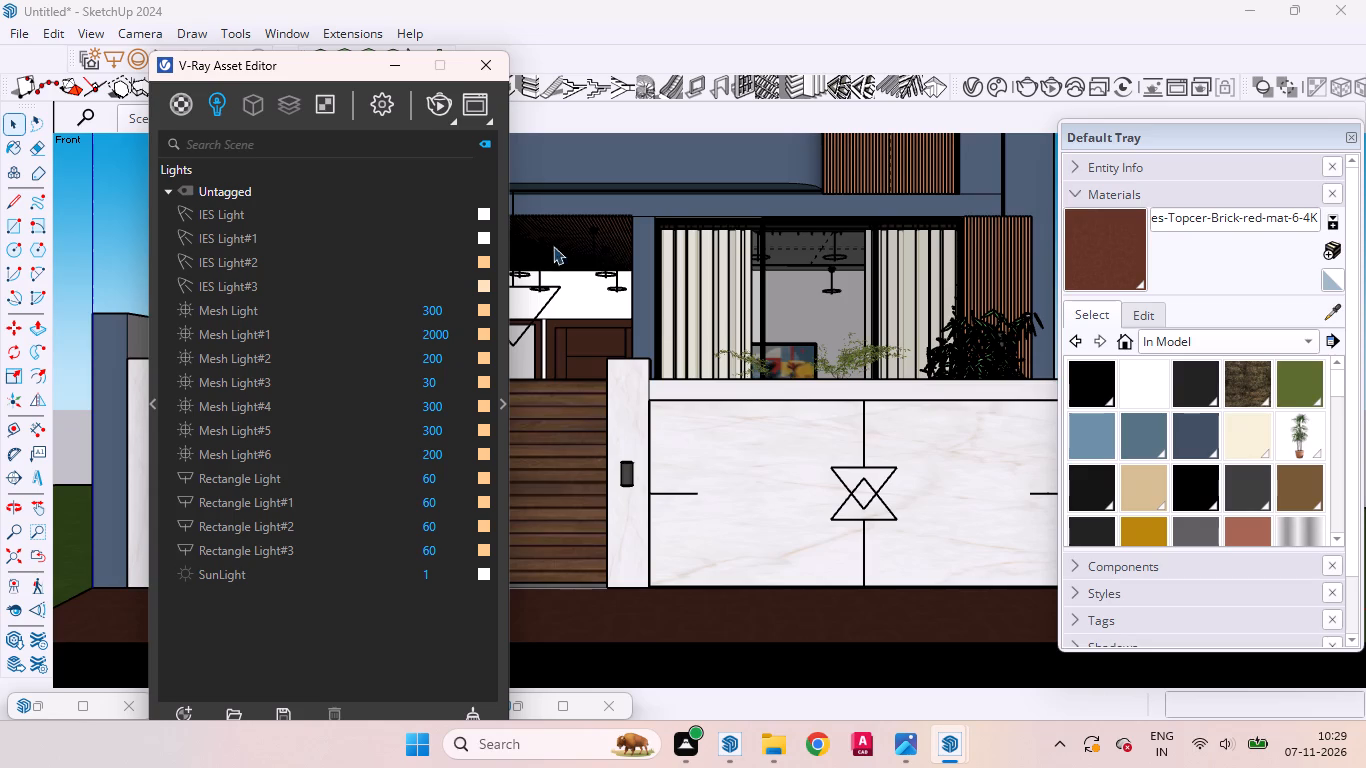
pyautogui.scroll(-4, 663, 263)
pyautogui.moveTo(272, 66); pyautogui.dragTo(185, 247)
# Examine the red brick paving and the base of the gate and pillar up close, and return to the Scene 2 view.
pyautogui.click(150, 116)
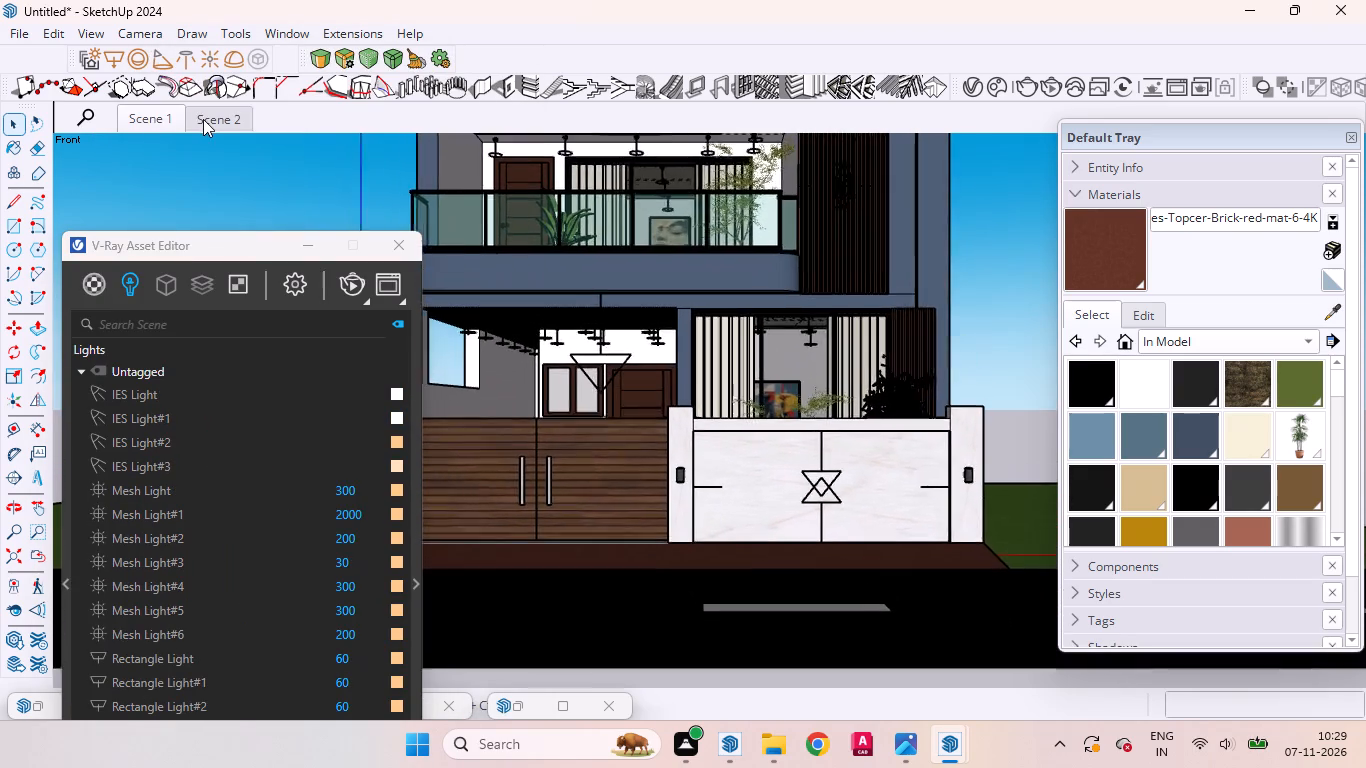
pyautogui.click(203, 119)
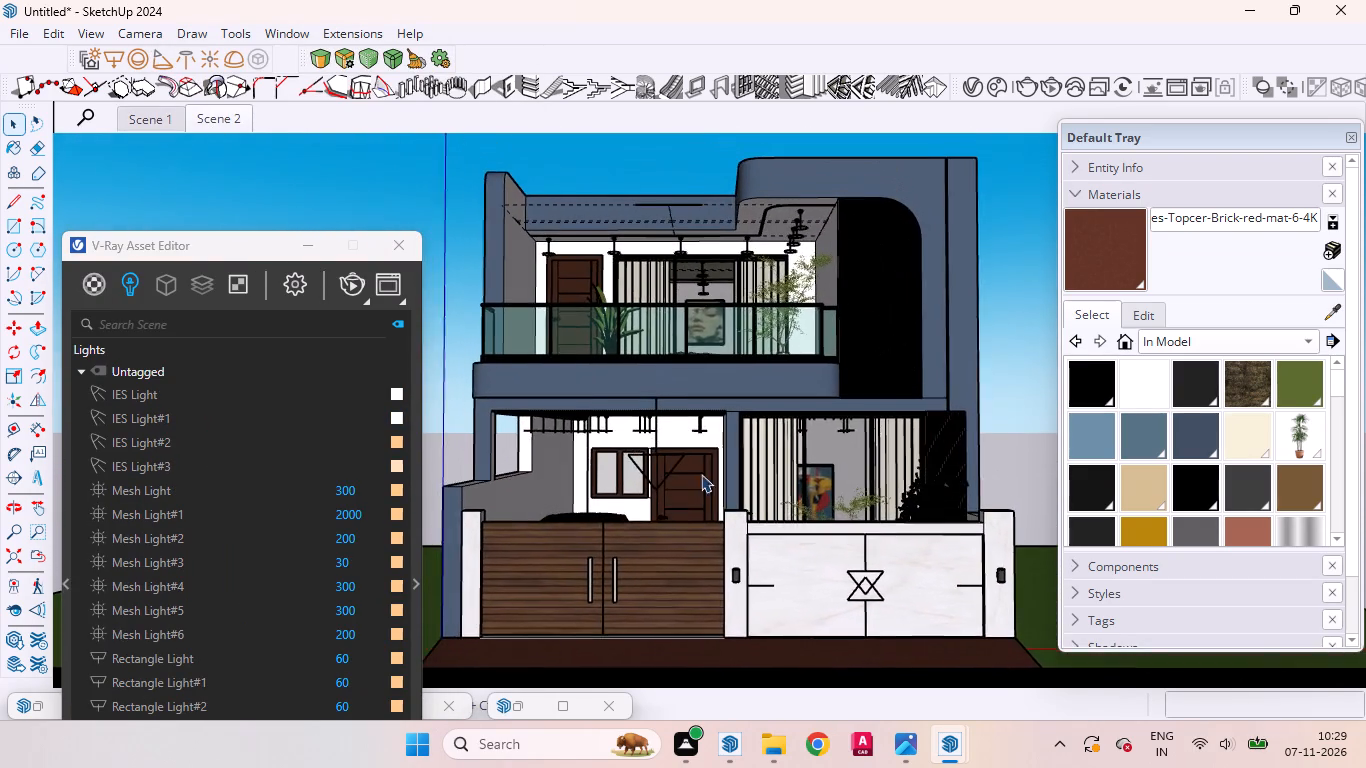
pyautogui.scroll(2, 846, 649)
pyautogui.scroll(-1, 846, 653)
pyautogui.scroll(8, 846, 653)
pyautogui.scroll(-1, 829, 656)
pyautogui.scroll(11, 791, 635)
pyautogui.moveTo(720, 642); pyautogui.dragTo(587, 735, button='middle')
pyautogui.scroll(-11, 628, 538)
pyautogui.scroll(1, 641, 384)
pyautogui.scroll(-2, 641, 384)
pyautogui.scroll(5, 720, 529)
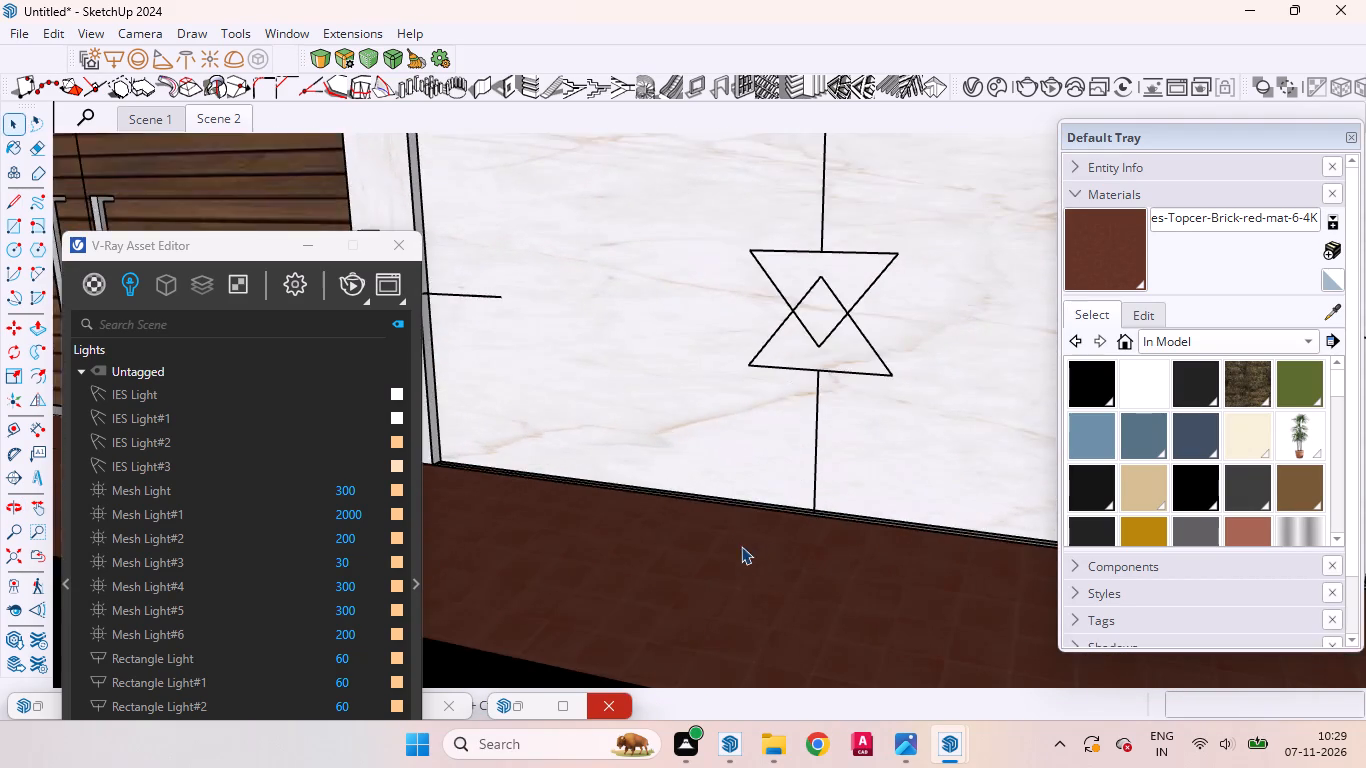
pyautogui.moveTo(721, 571); pyautogui.dragTo(862, 682, button='middle')
pyautogui.scroll(1, 720, 576)
pyautogui.scroll(-9, 922, 452)
pyautogui.scroll(7, 678, 479)
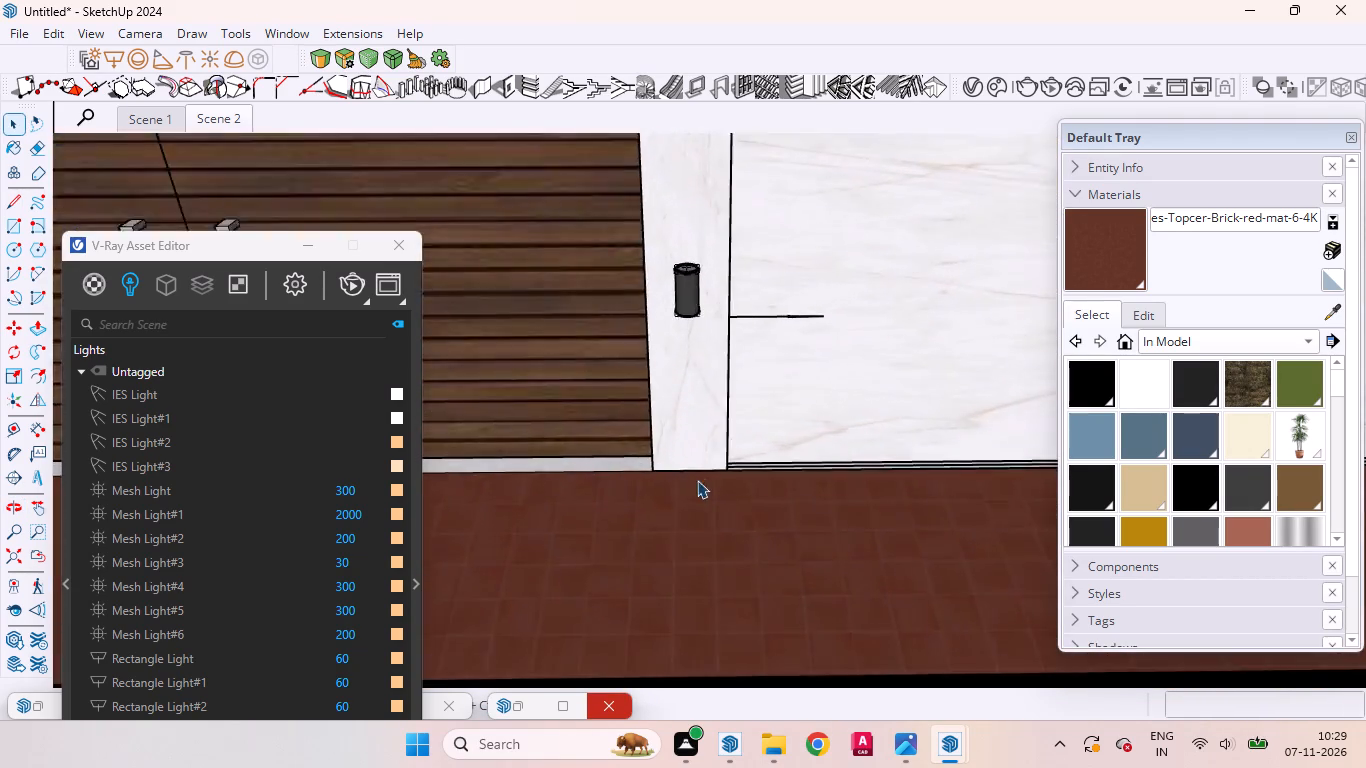
pyautogui.scroll(9, 697, 480)
pyautogui.moveTo(800, 504); pyautogui.dragTo(811, 420, button='middle')
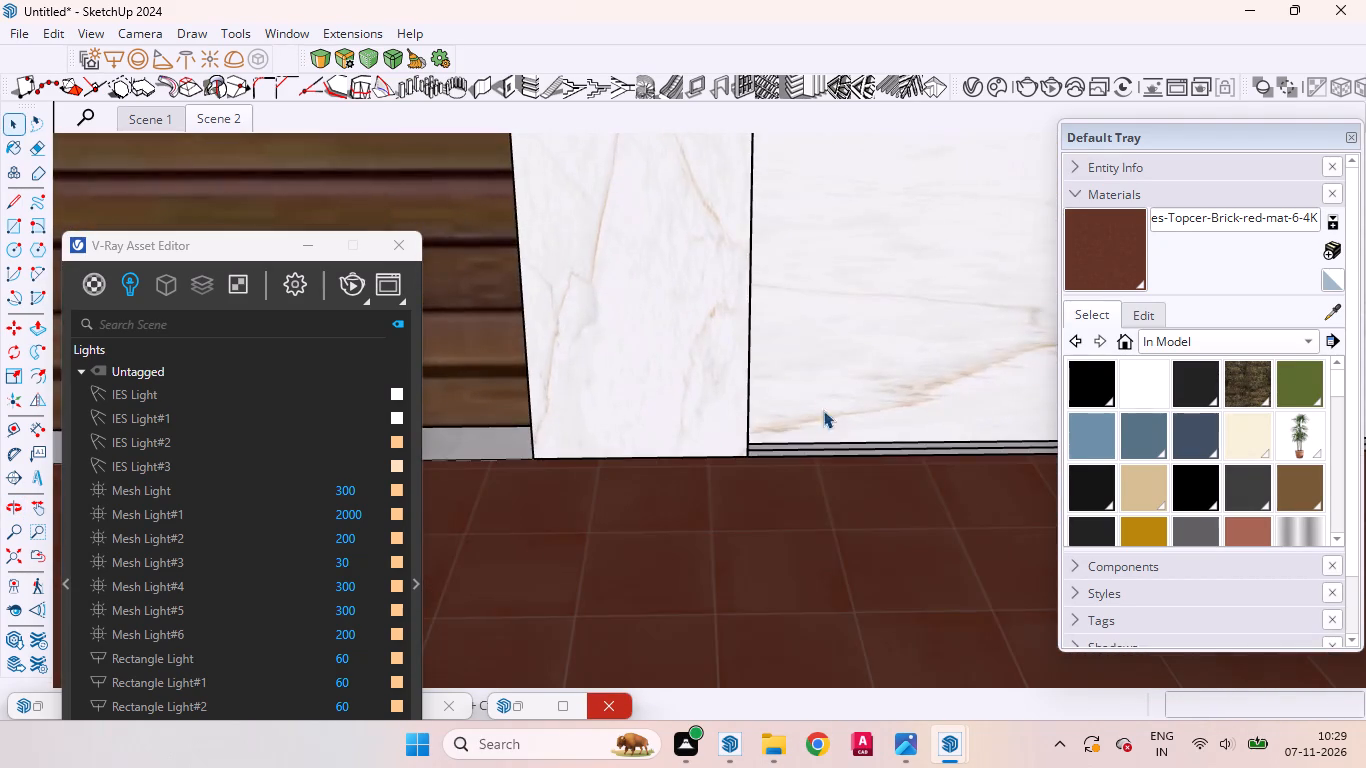
pyautogui.scroll(-15, 802, 416)
pyautogui.click(210, 111)
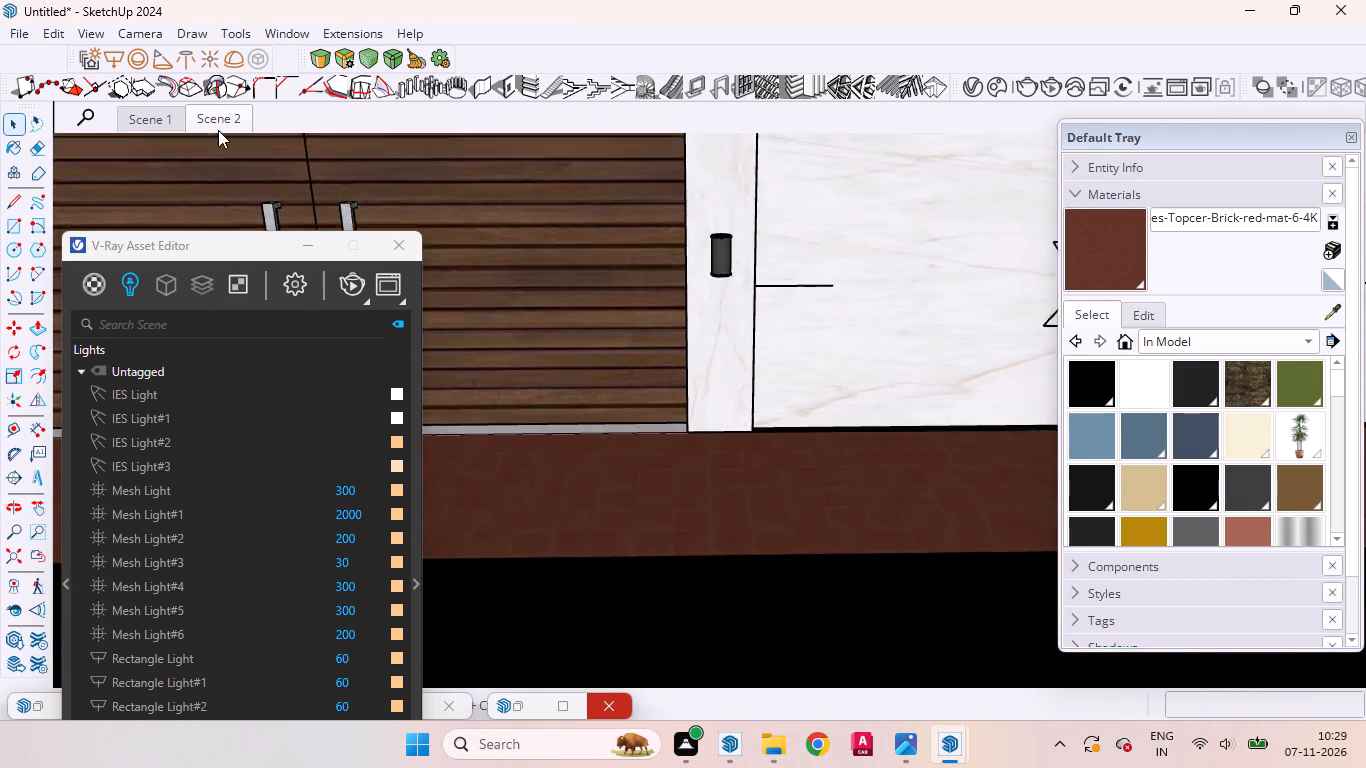
# Set the V-Ray render quality to High.
pyautogui.click(305, 282)
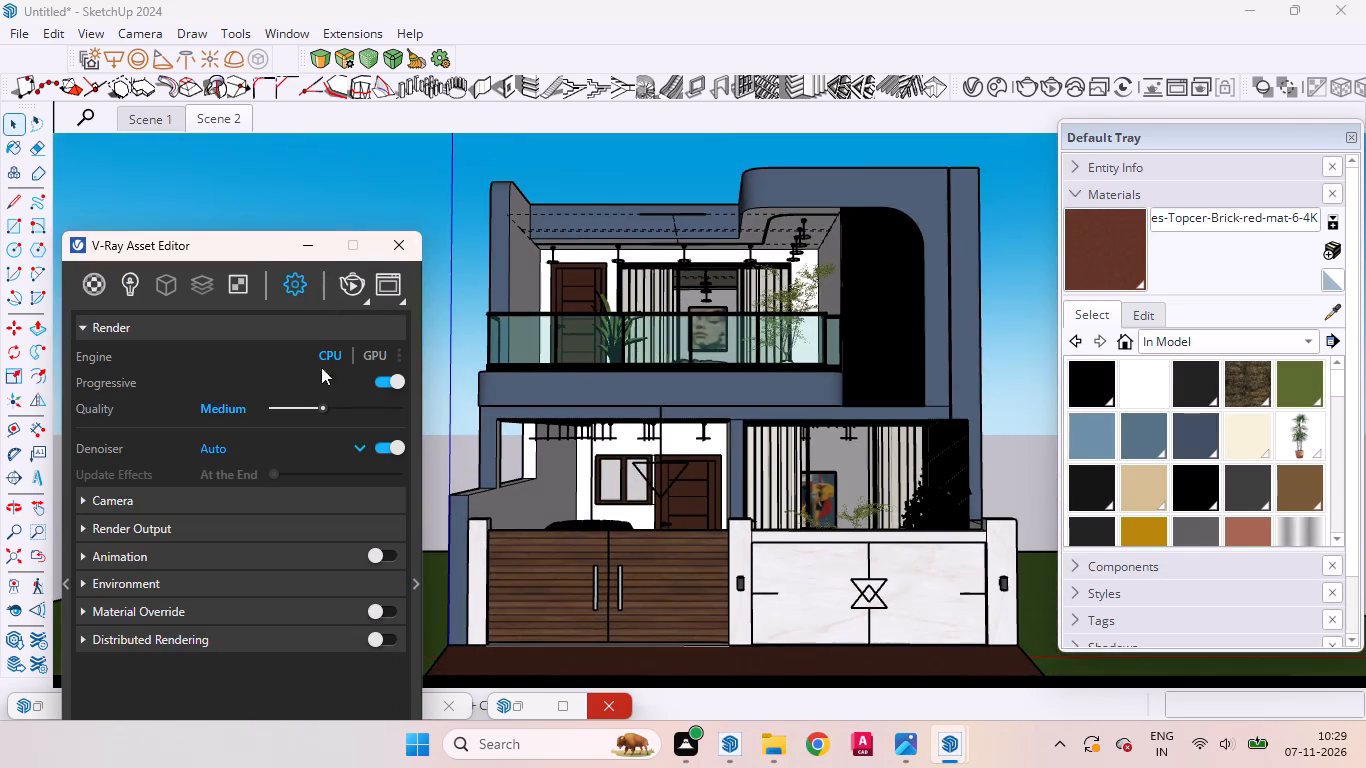
pyautogui.moveTo(318, 405); pyautogui.dragTo(342, 409)
pyautogui.moveTo(353, 406); pyautogui.dragTo(386, 397)
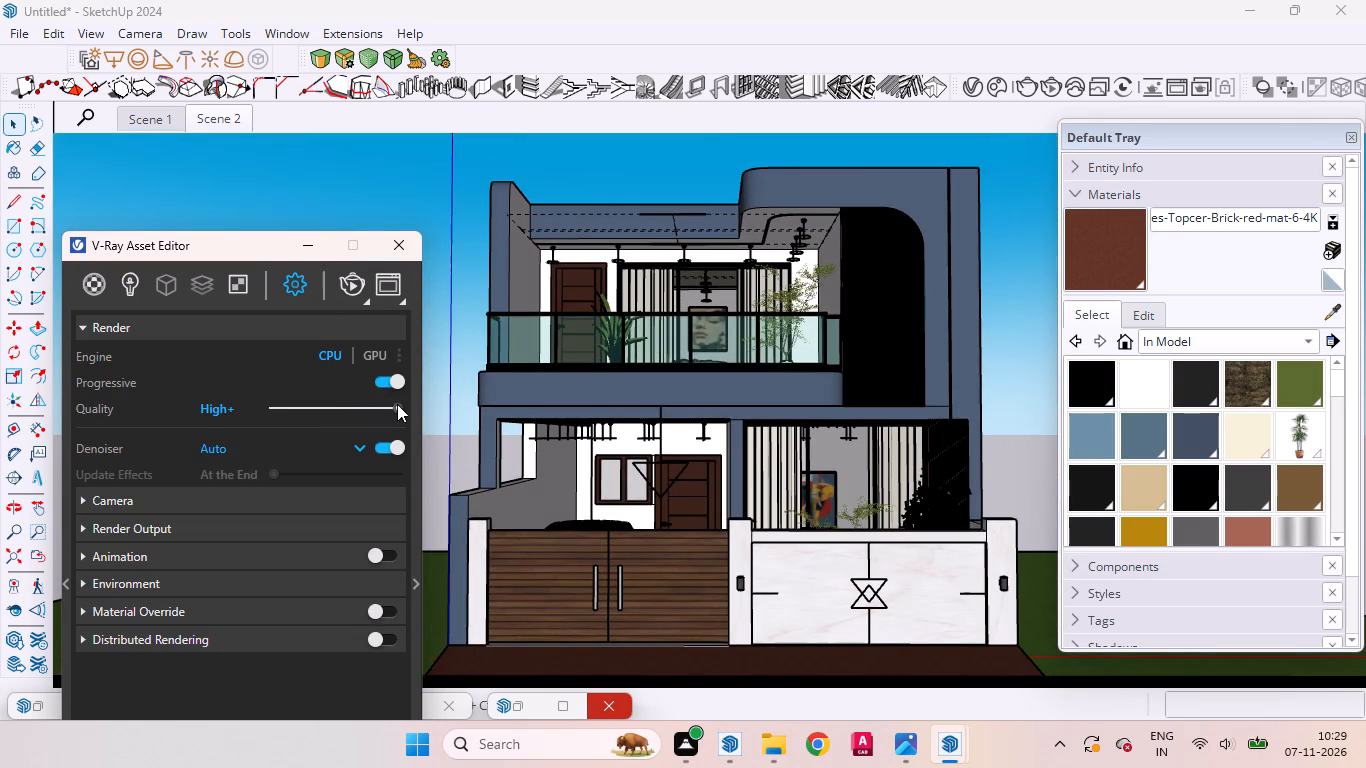
pyautogui.moveTo(399, 404); pyautogui.dragTo(378, 402)
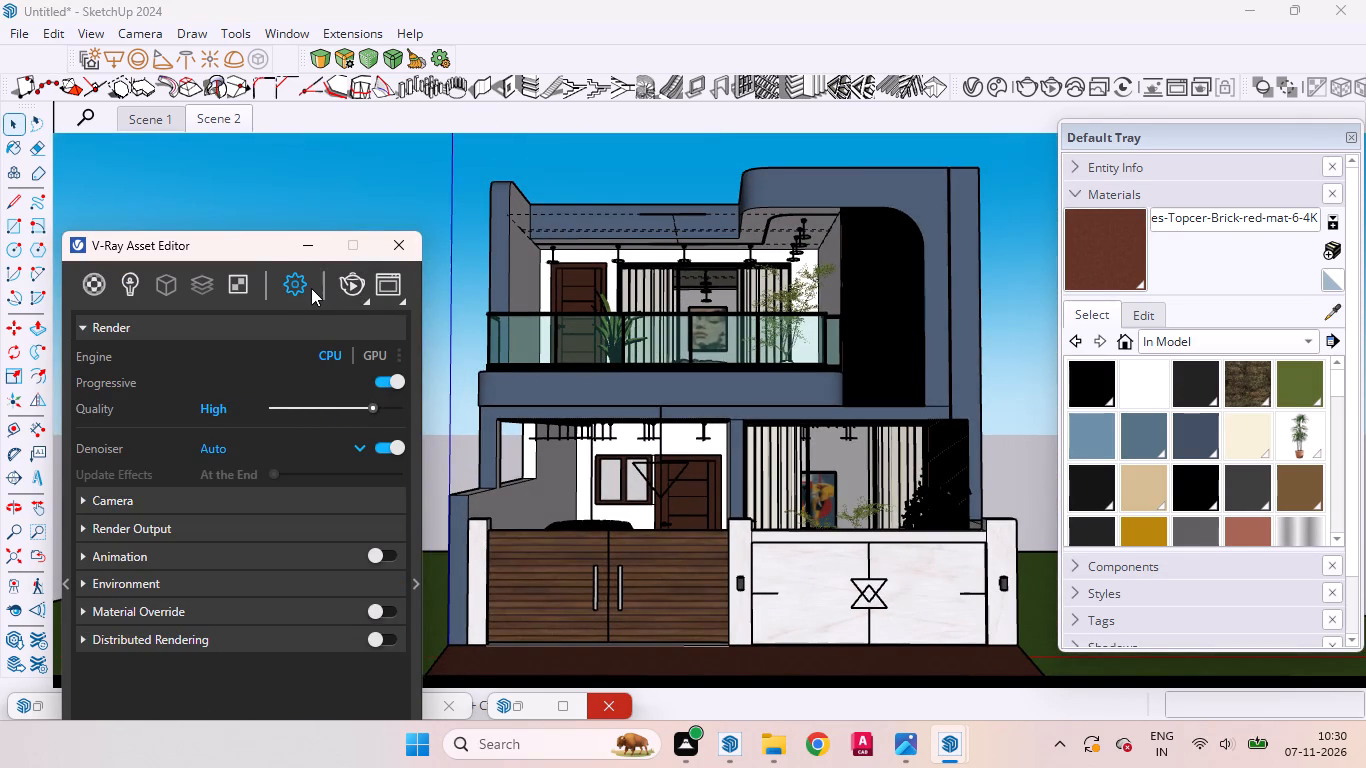
pyautogui.click(302, 294)
# Set the render output aspect ratio to 4:3 - Picture.
pyautogui.click(212, 531)
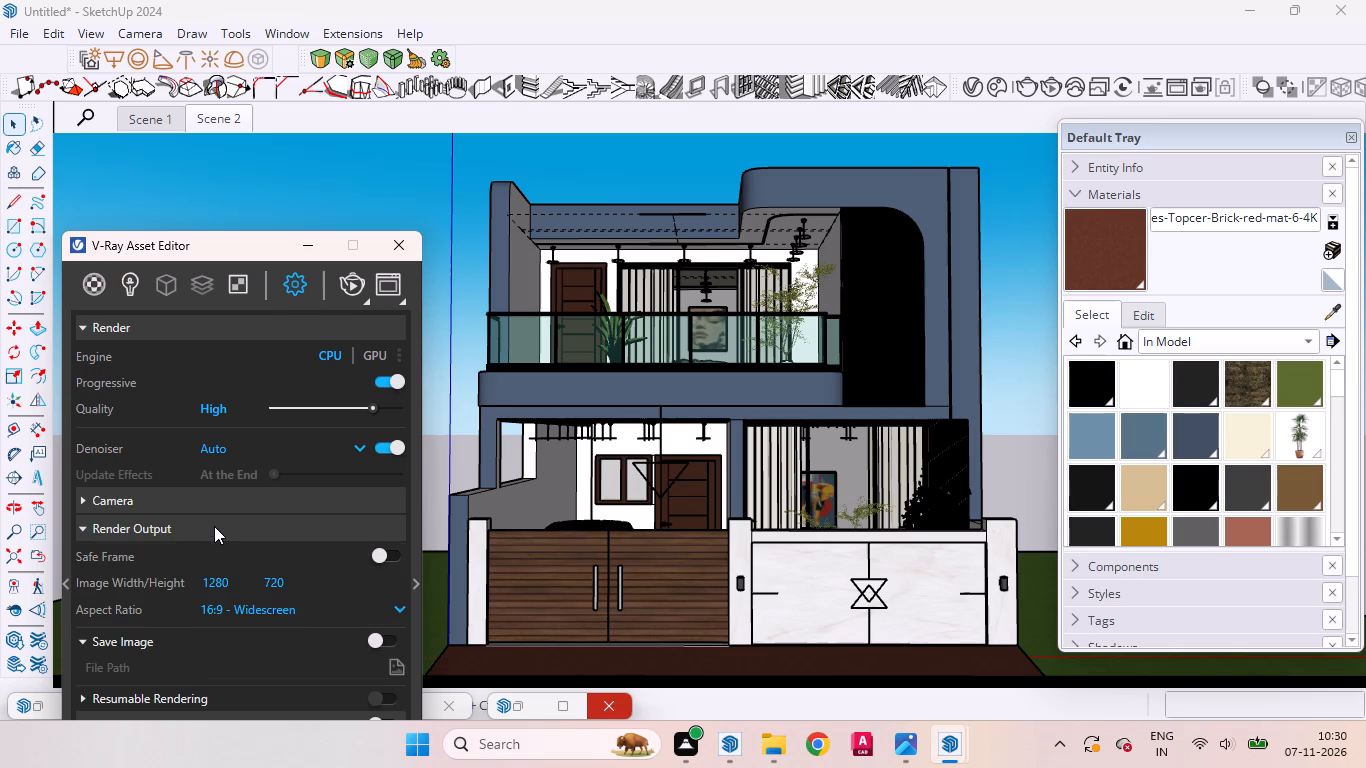
pyautogui.click(390, 609)
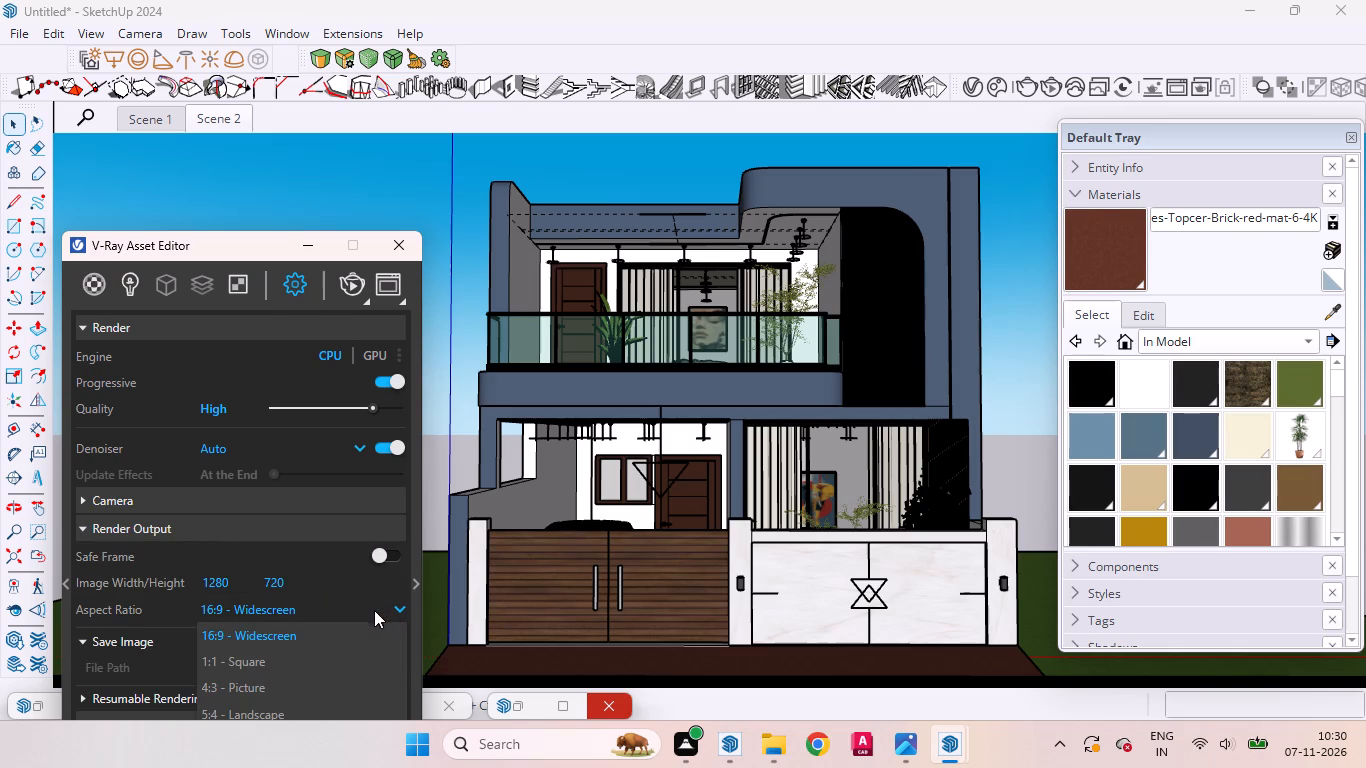
pyautogui.click(286, 681)
pyautogui.moveTo(270, 249); pyautogui.dragTo(269, 233)
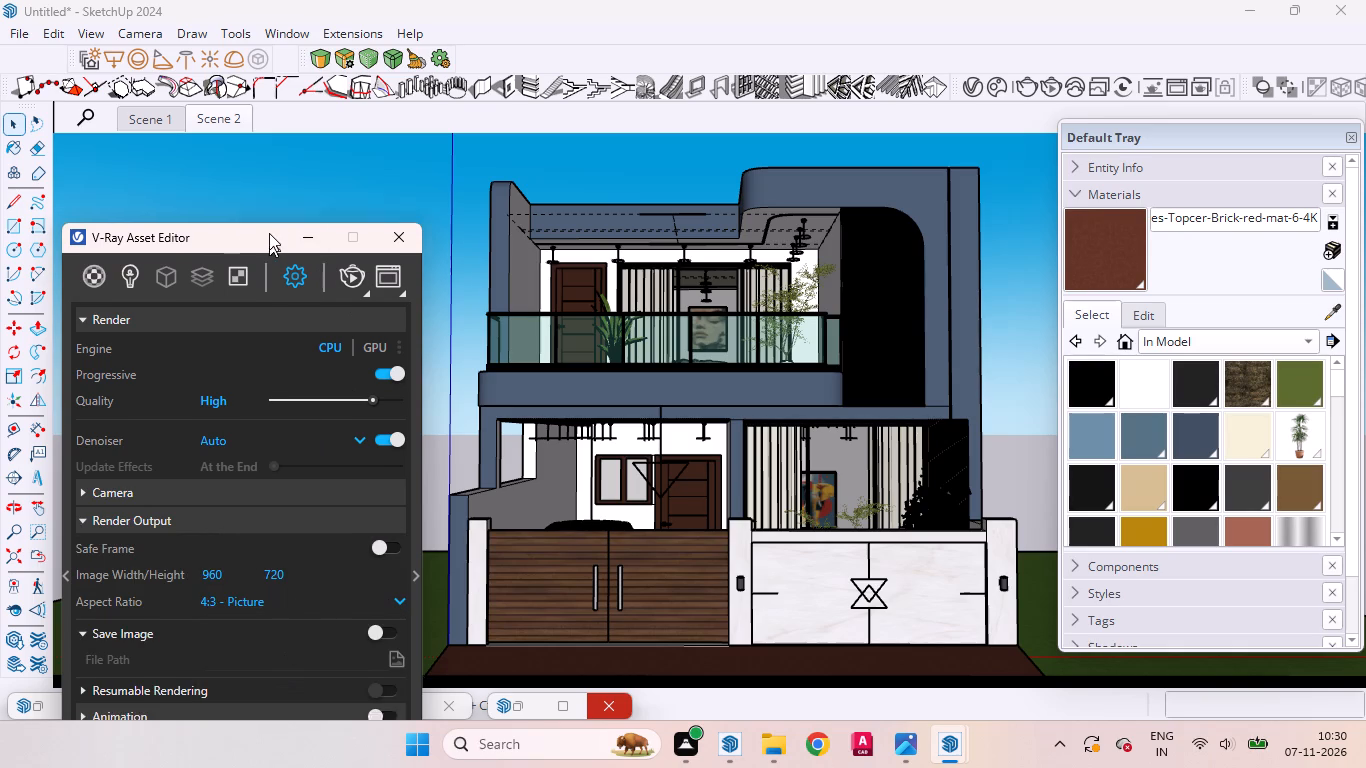
pyautogui.moveTo(269, 233); pyautogui.dragTo(277, 96)
# Start a V-Ray render of the Scene 2 front view and close the asset settings to watch the frame buffer.
pyautogui.click(376, 147)
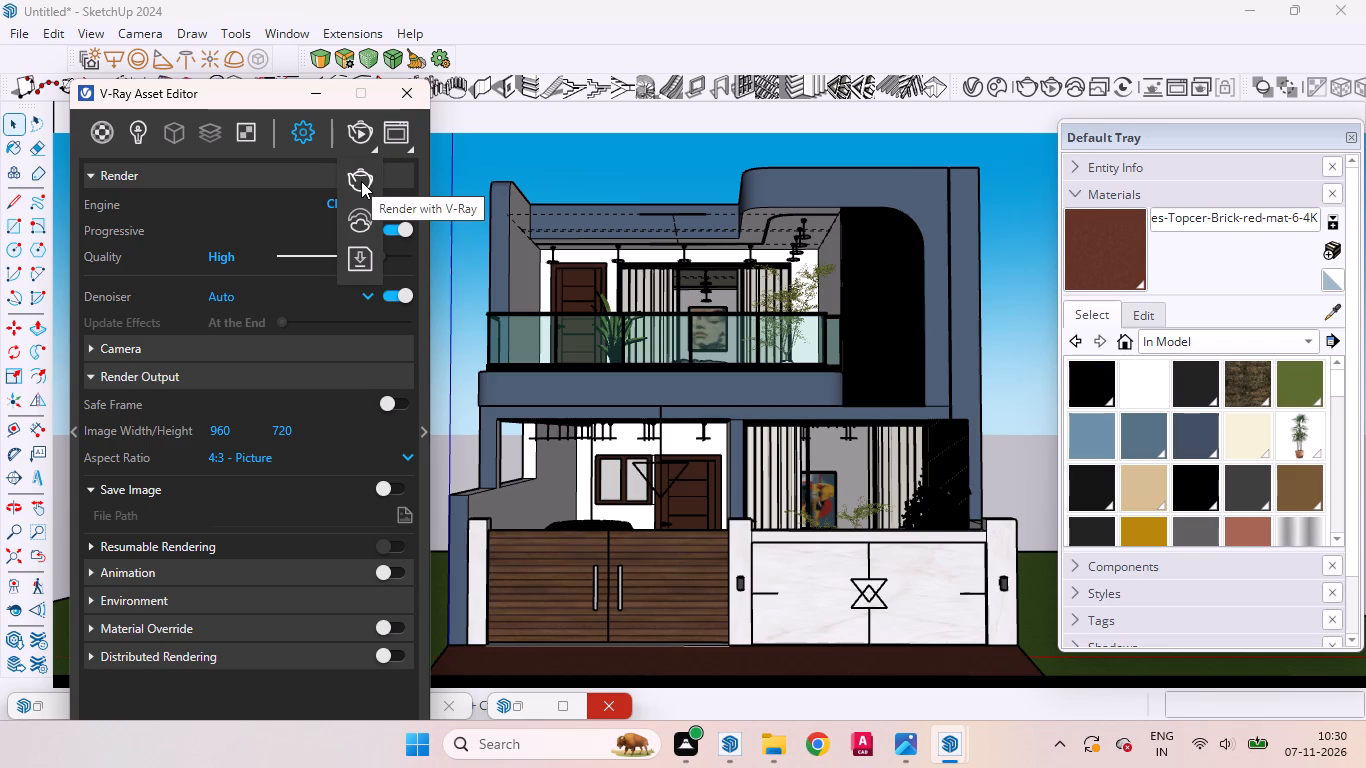
pyautogui.click(361, 181)
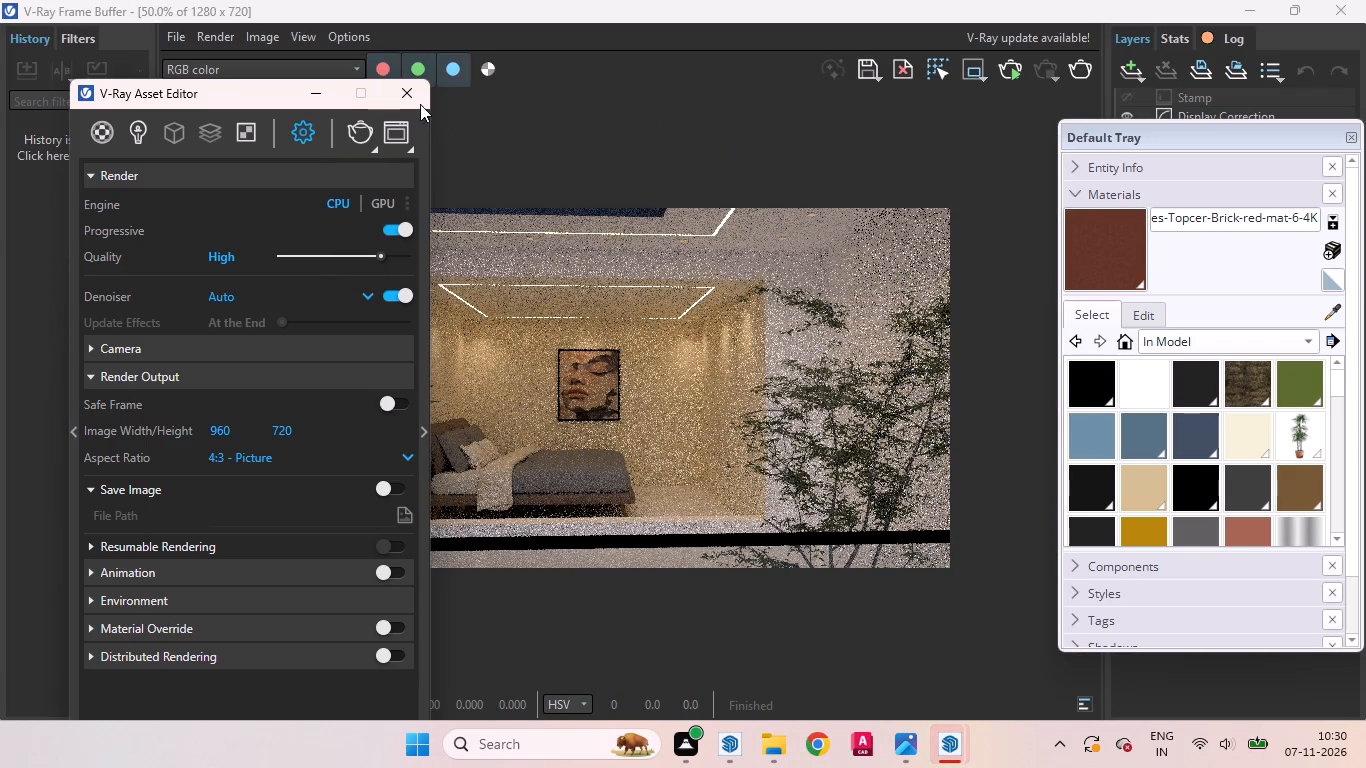
pyautogui.click(400, 101)
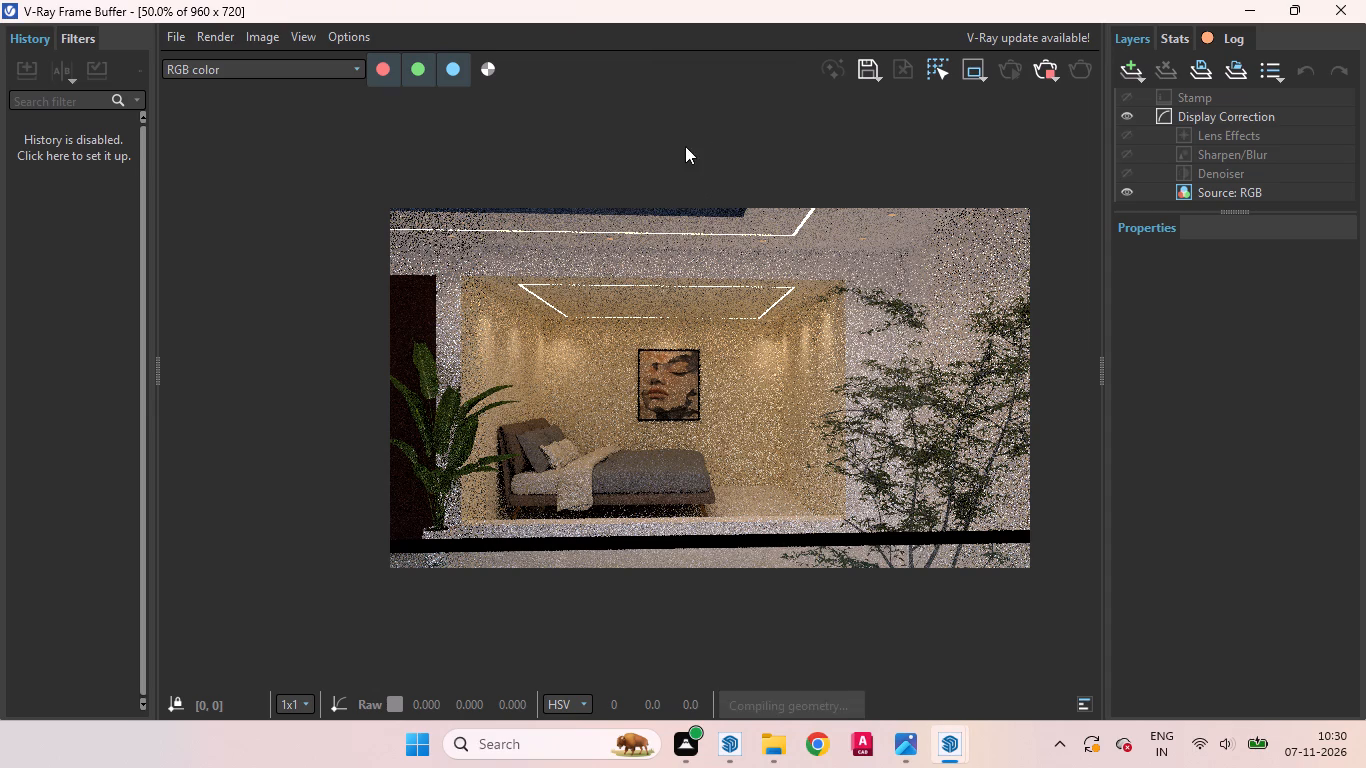
pyautogui.scroll(-1, 855, 167)
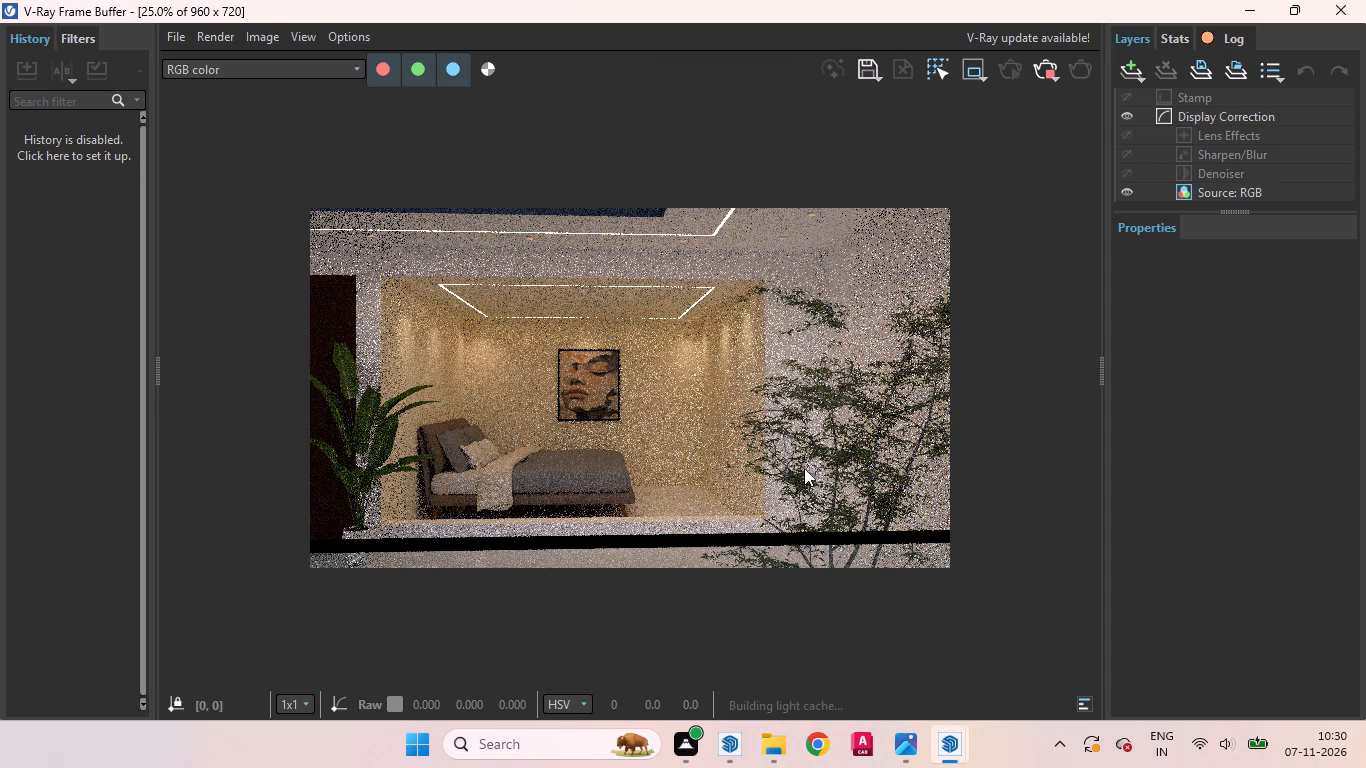
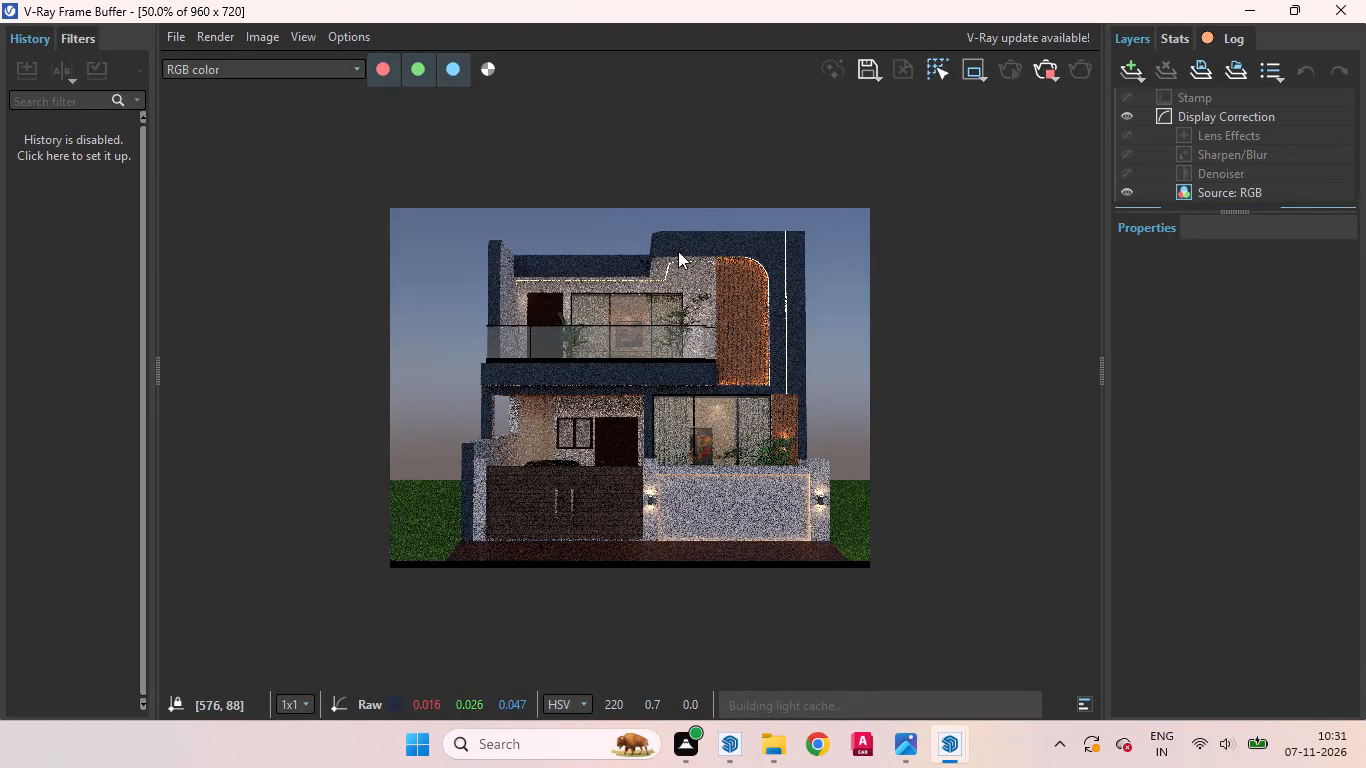
# Examine the in-progress render of the house front up close and as a whole, checking the upper balcony, entrance area and façade lighting.
pyautogui.scroll(1, 701, 257)
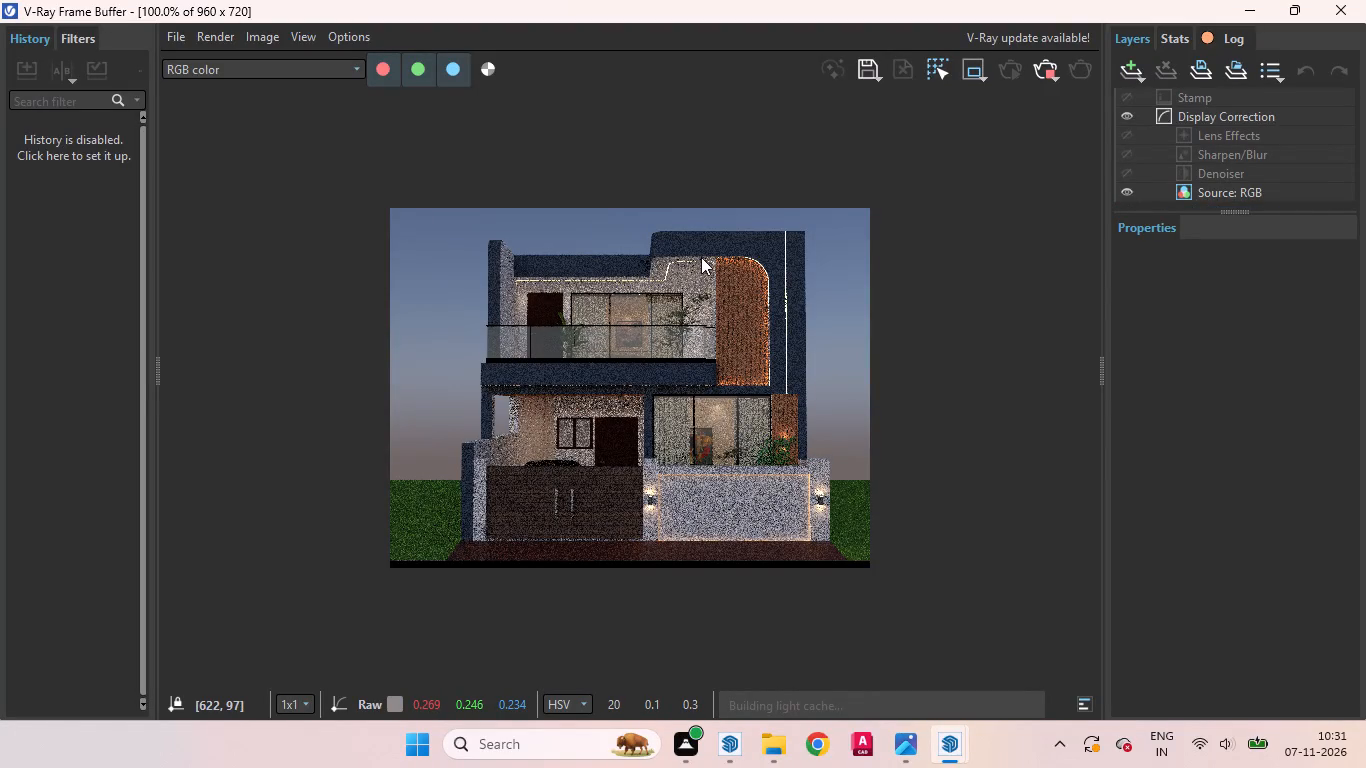
pyautogui.scroll(-1, 701, 256)
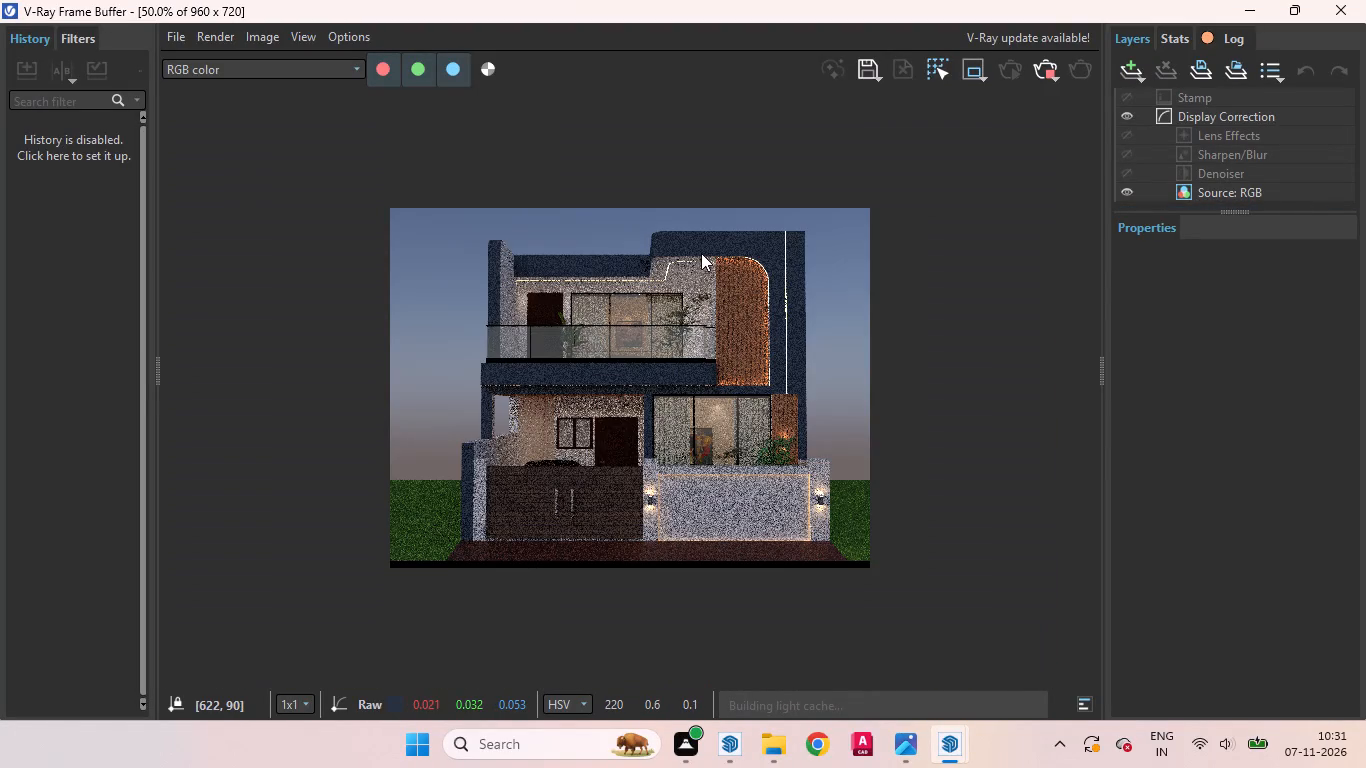
pyautogui.scroll(-1, 734, 298)
pyautogui.scroll(2, 747, 322)
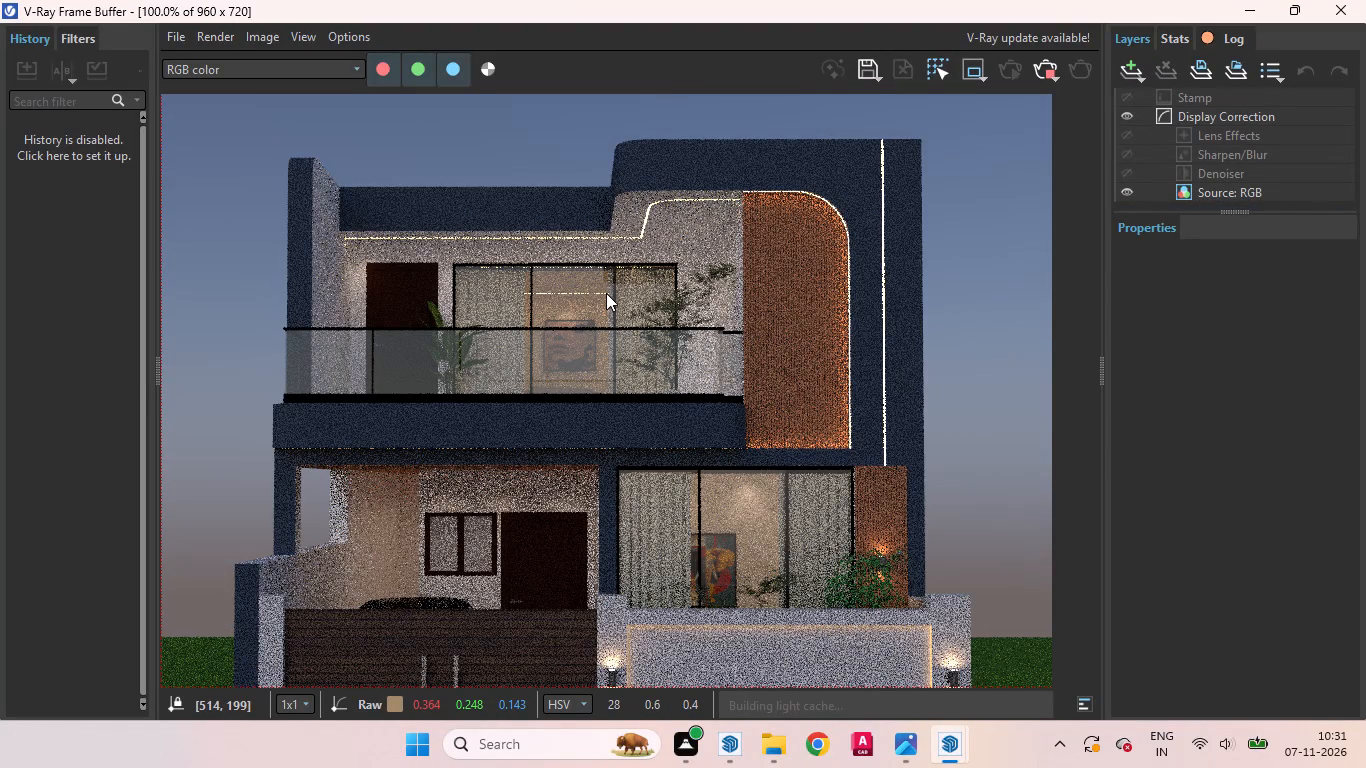
pyautogui.scroll(1, 606, 293)
pyautogui.scroll(-2, 606, 293)
pyautogui.scroll(1, 536, 419)
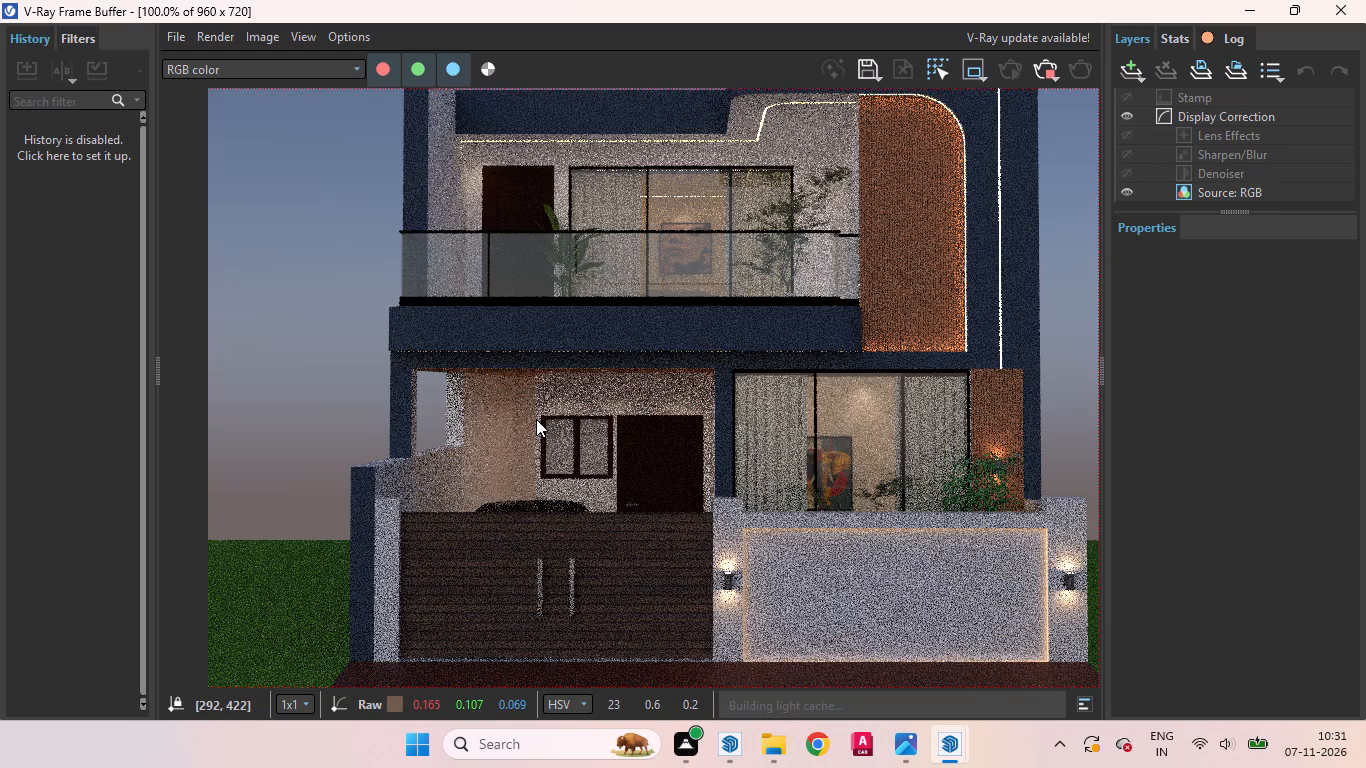
pyautogui.scroll(-1, 533, 372)
pyautogui.scroll(1, 588, 424)
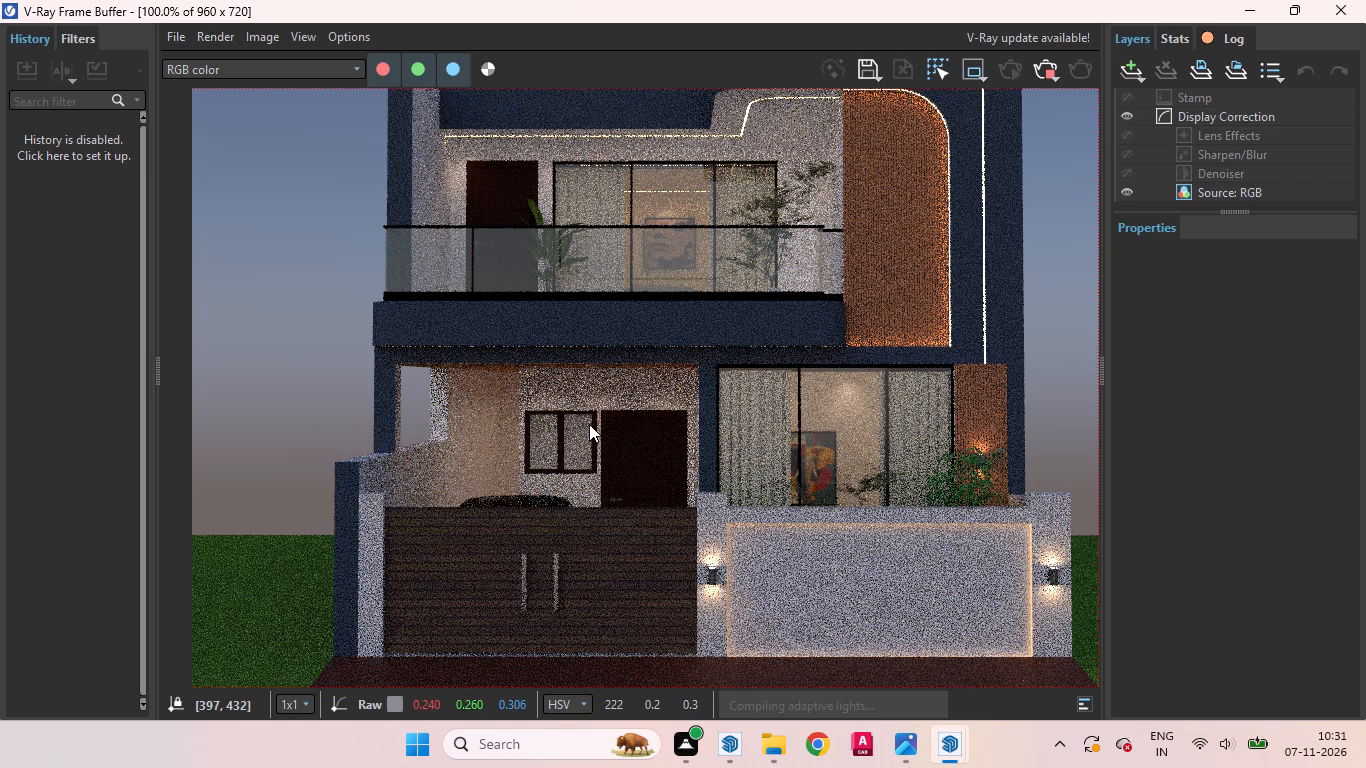
pyautogui.scroll(-1, 586, 414)
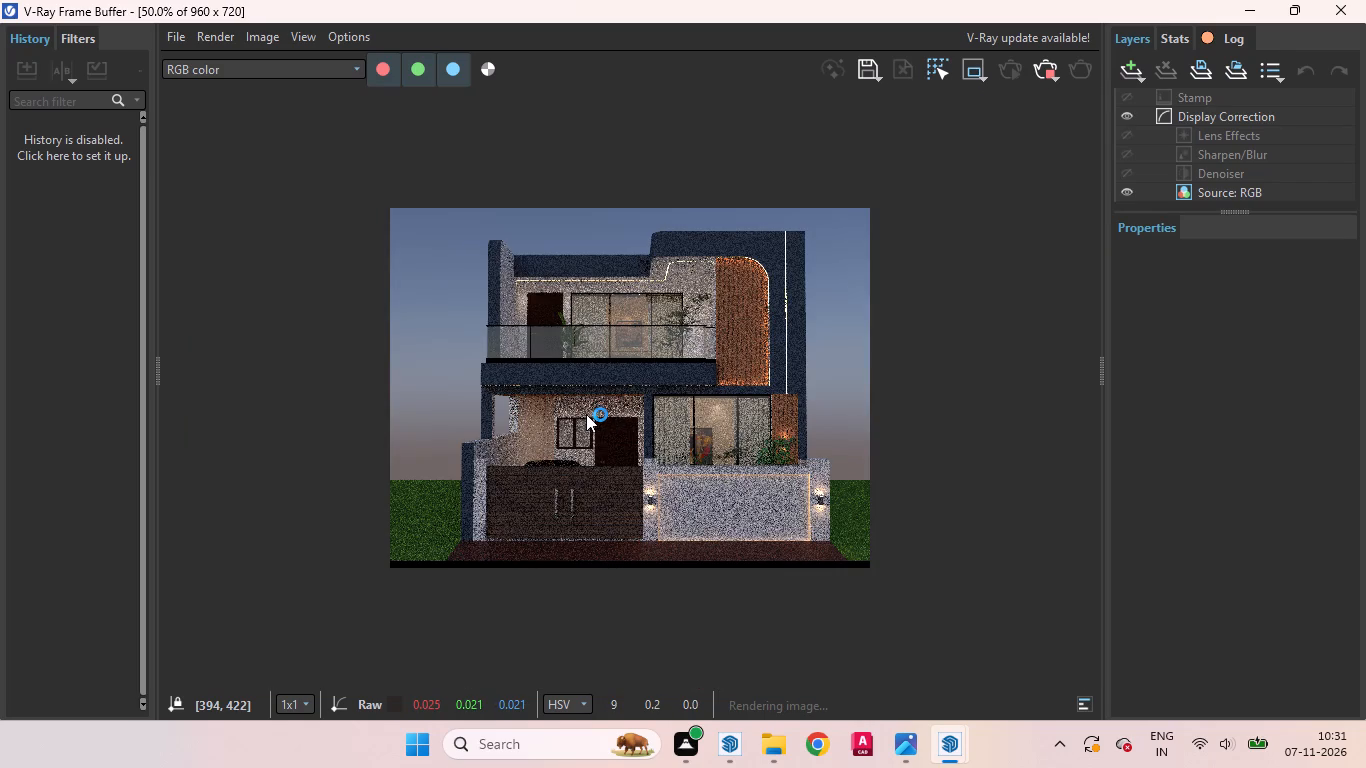
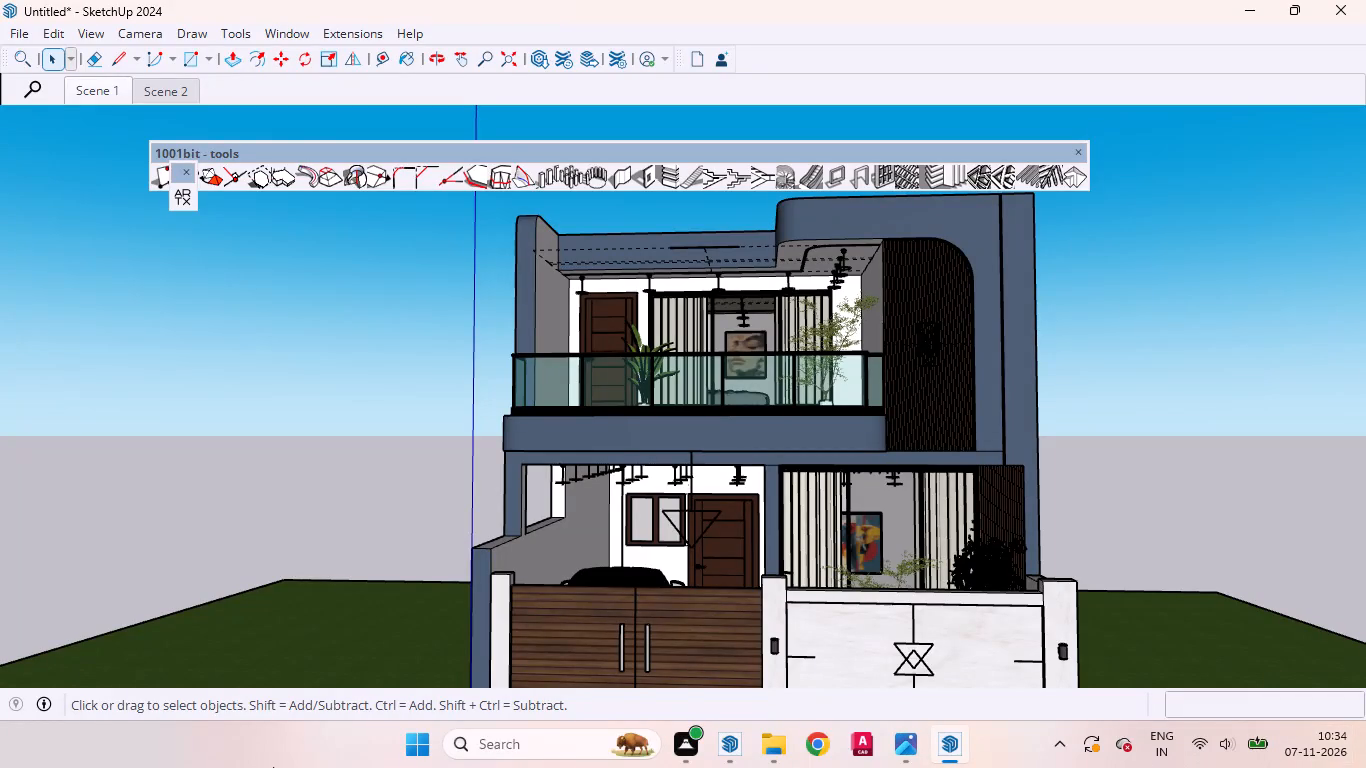
# Hide the floating 1001bit and Architextures tool sets that overlap the model view.
pyautogui.scroll(-4, 709, 331)
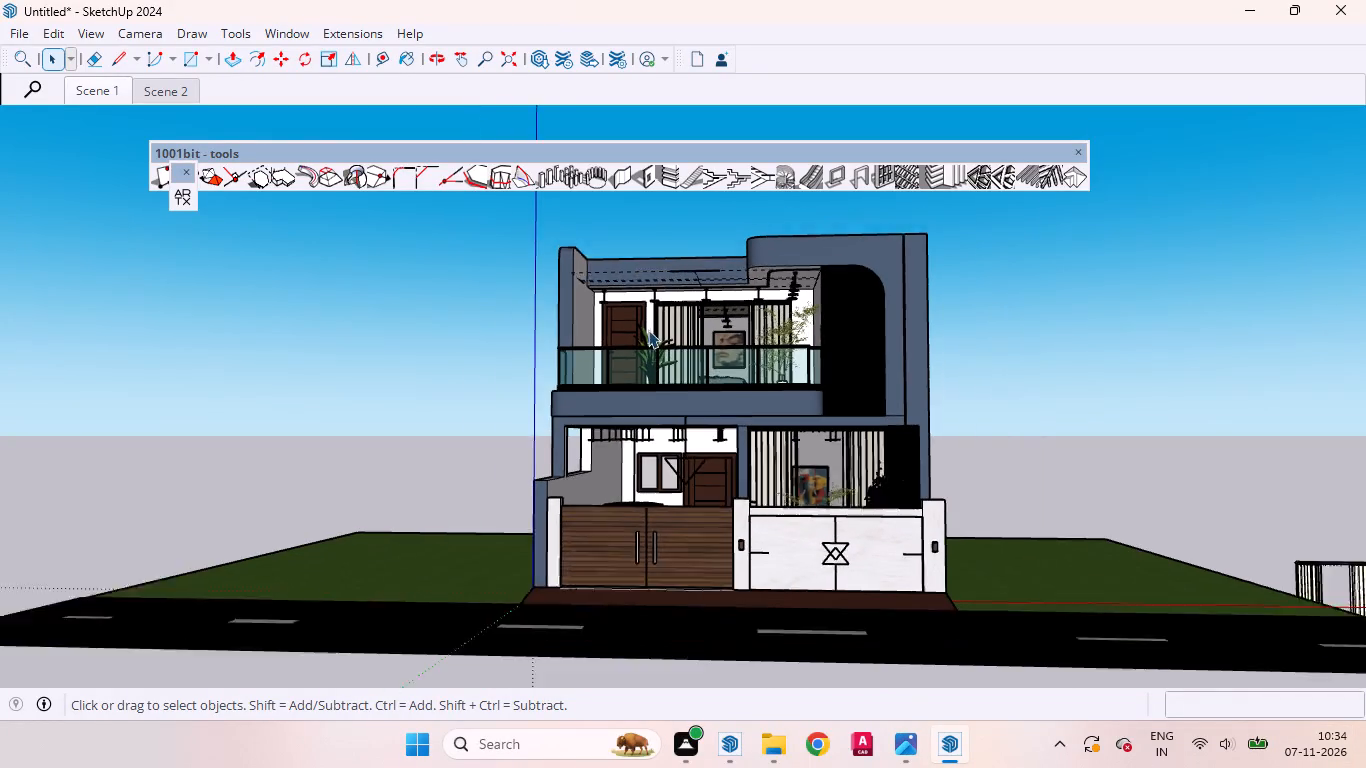
pyautogui.click(1079, 151)
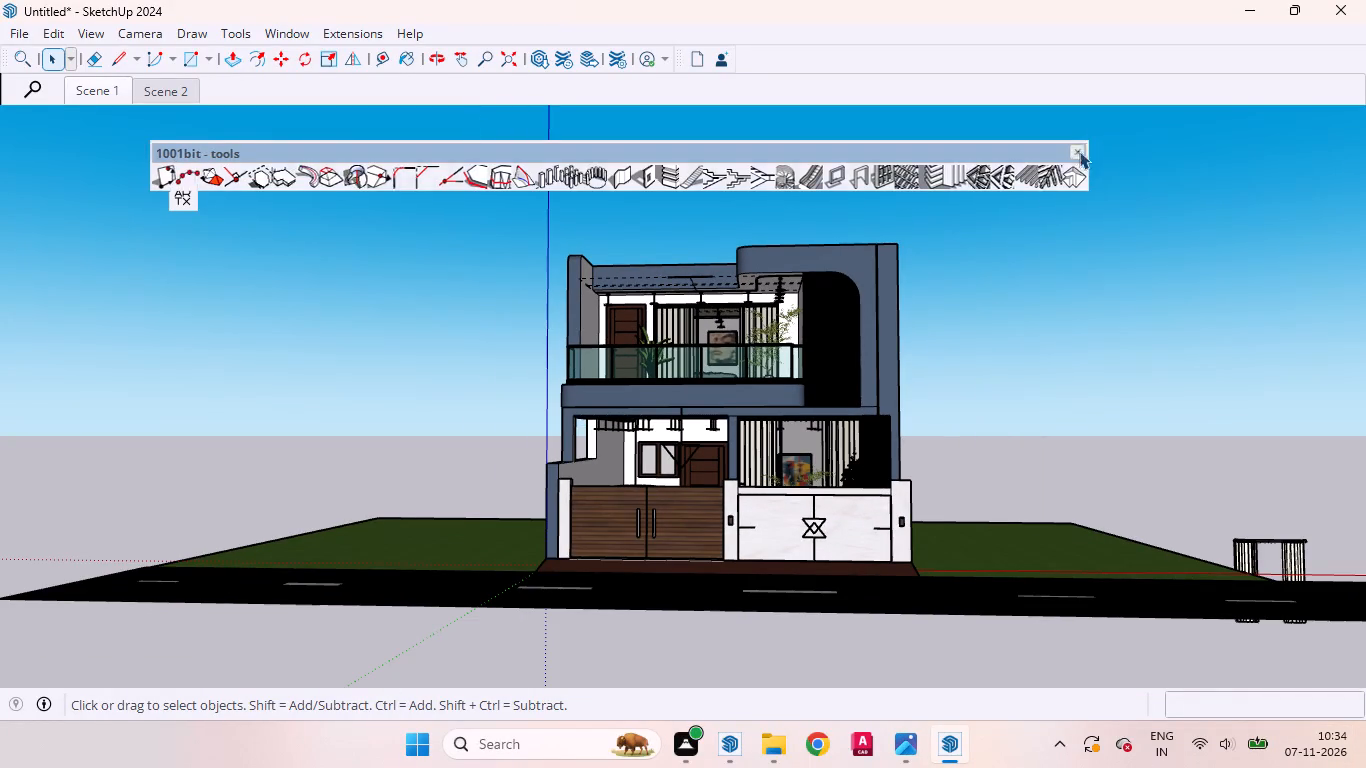
pyautogui.click(185, 168)
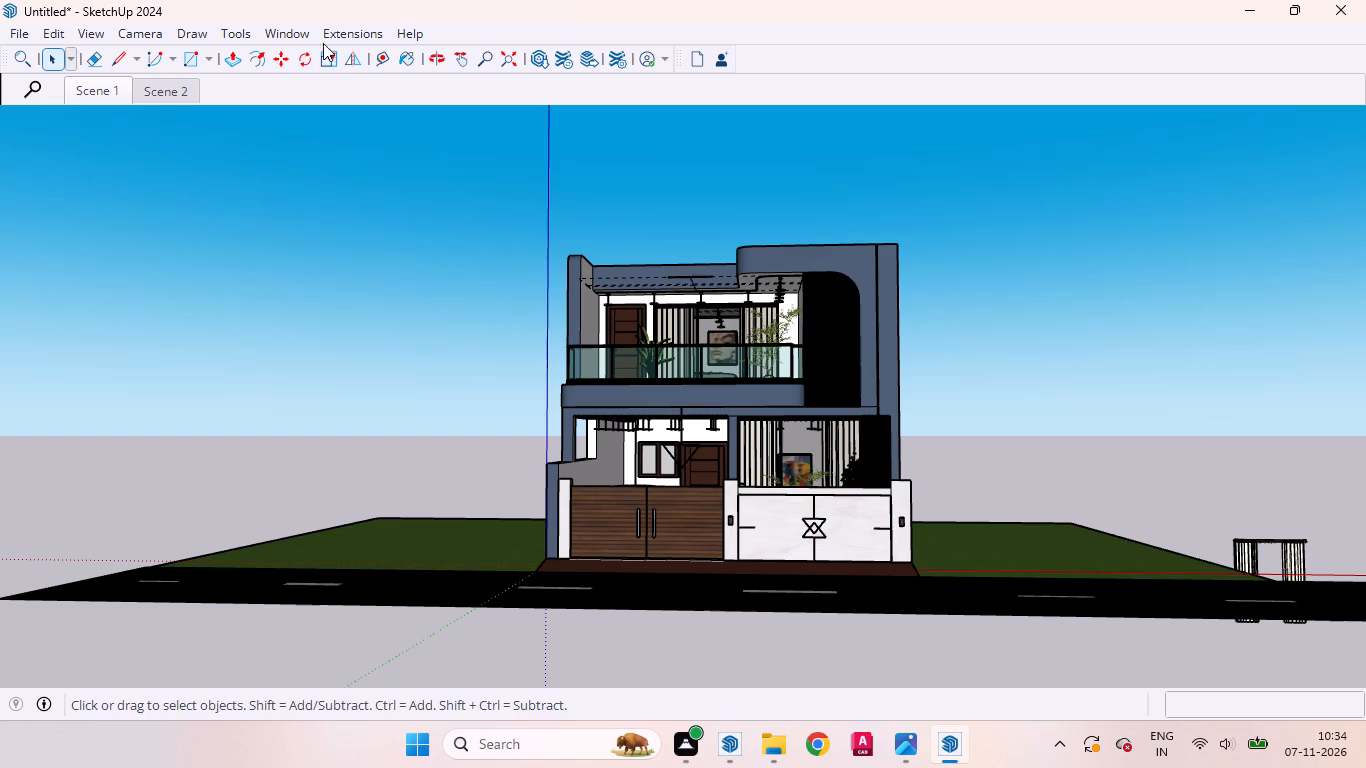
# Show the Large Tool Set and hide the Getting Started tools.
pyautogui.rightClick(491, 36)
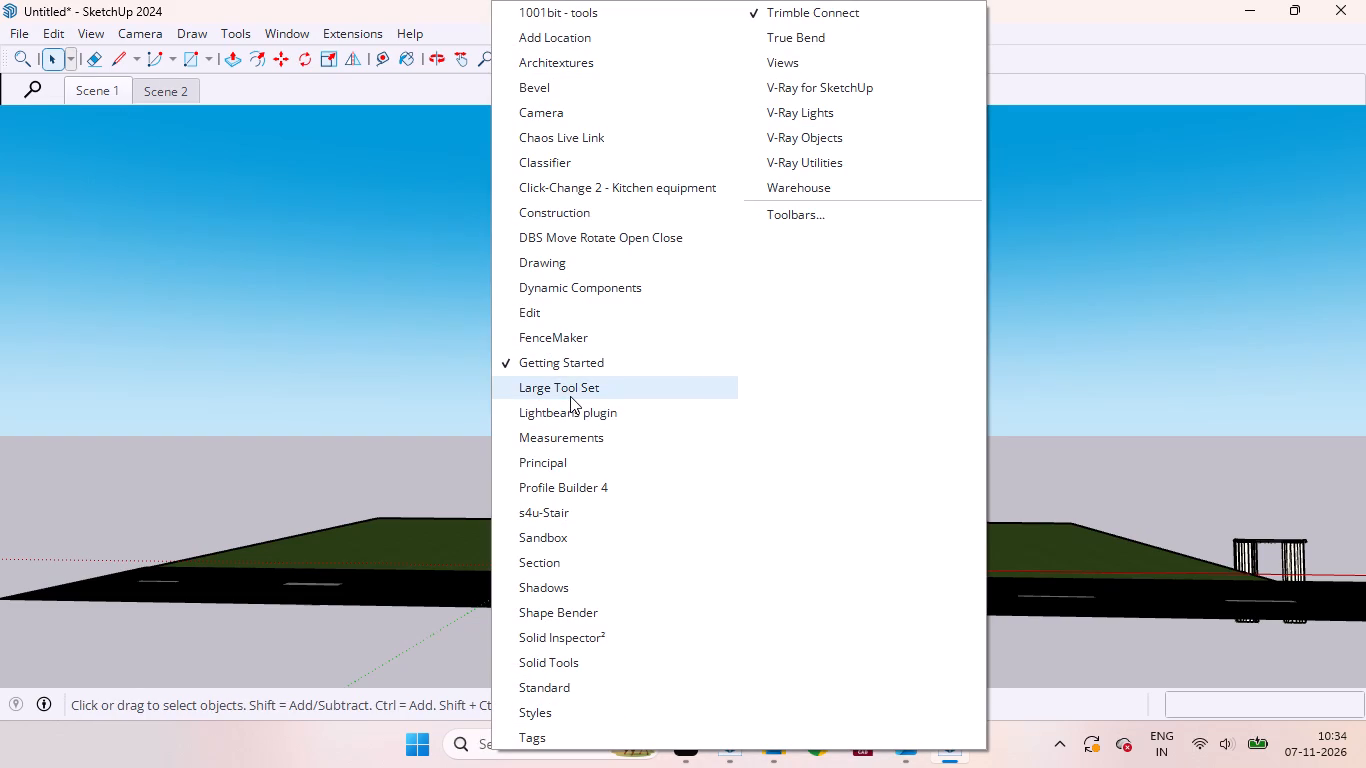
pyautogui.click(569, 396)
pyautogui.rightClick(517, 28)
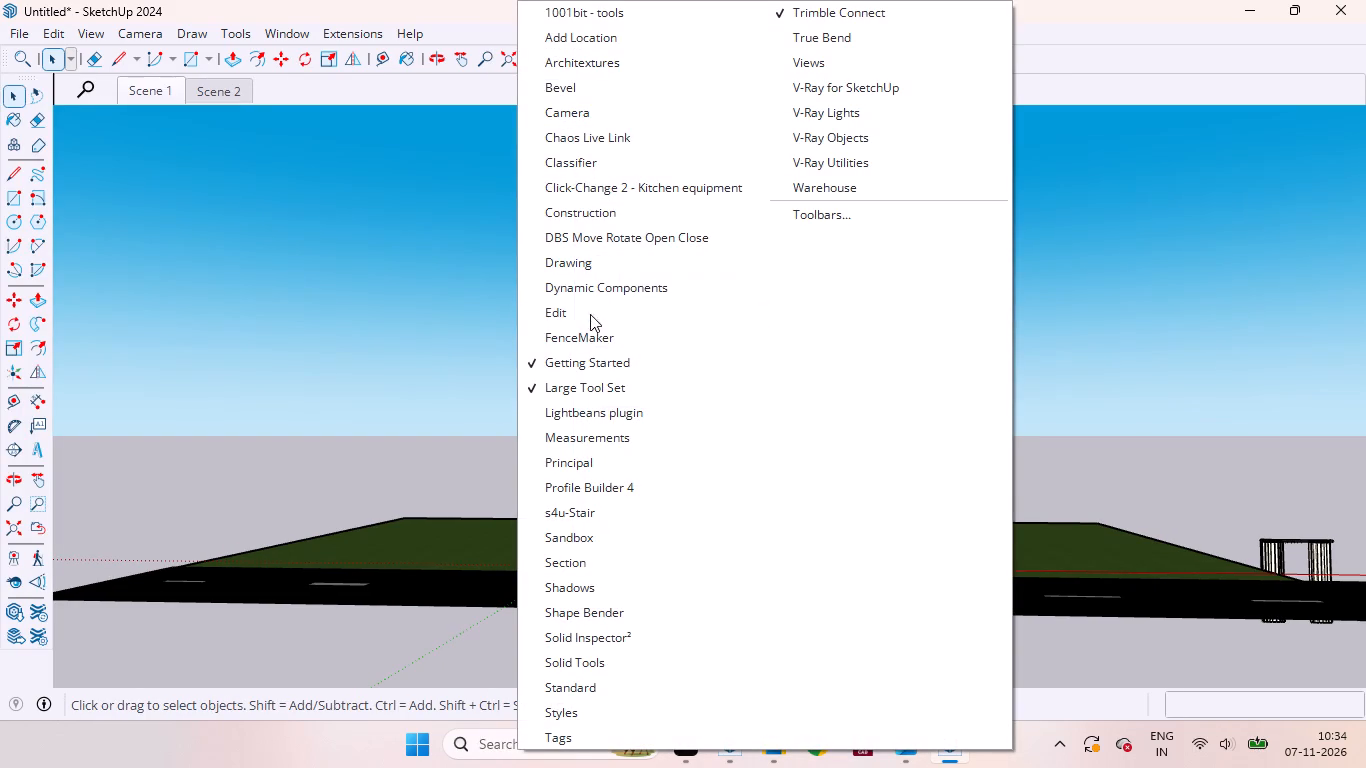
pyautogui.click(583, 363)
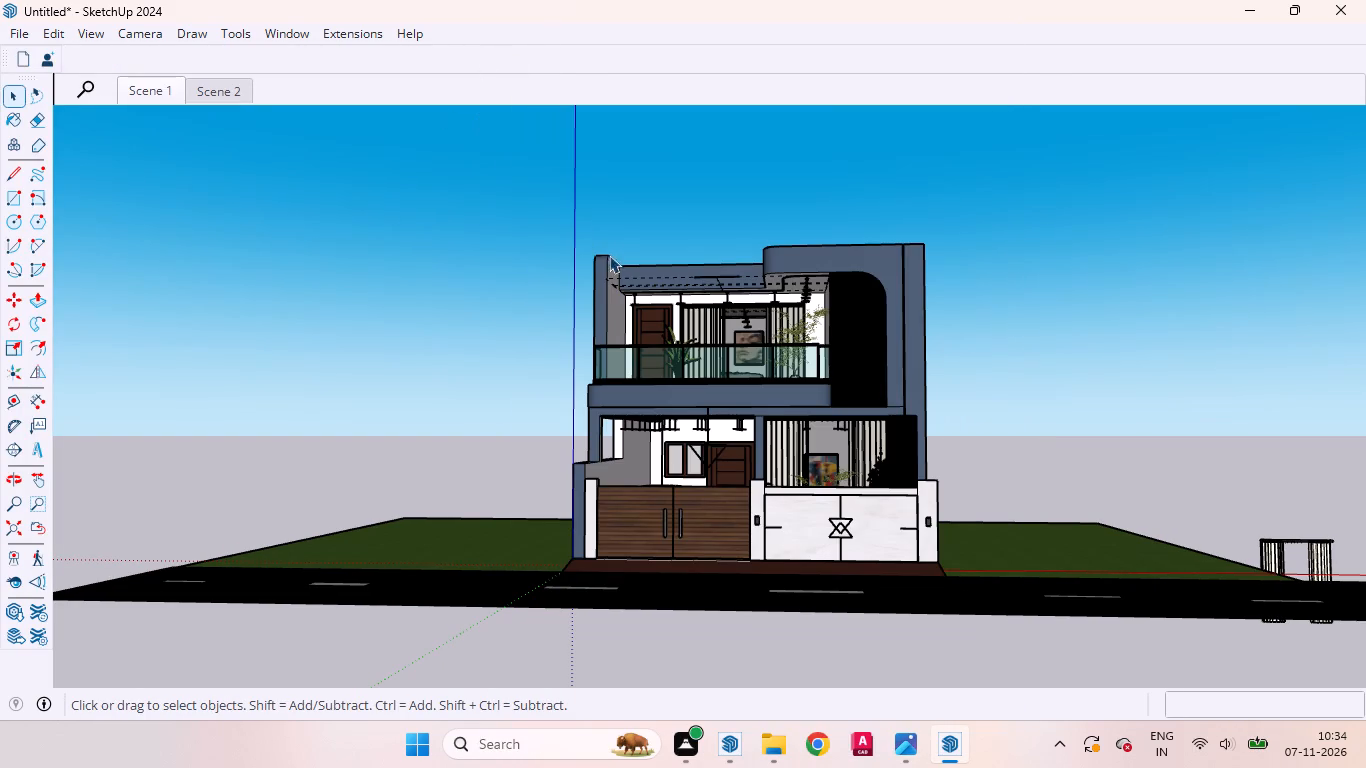
# Show the V-Ray for SketchUp tools.
pyautogui.scroll(4, 617, 261)
pyautogui.rightClick(608, 37)
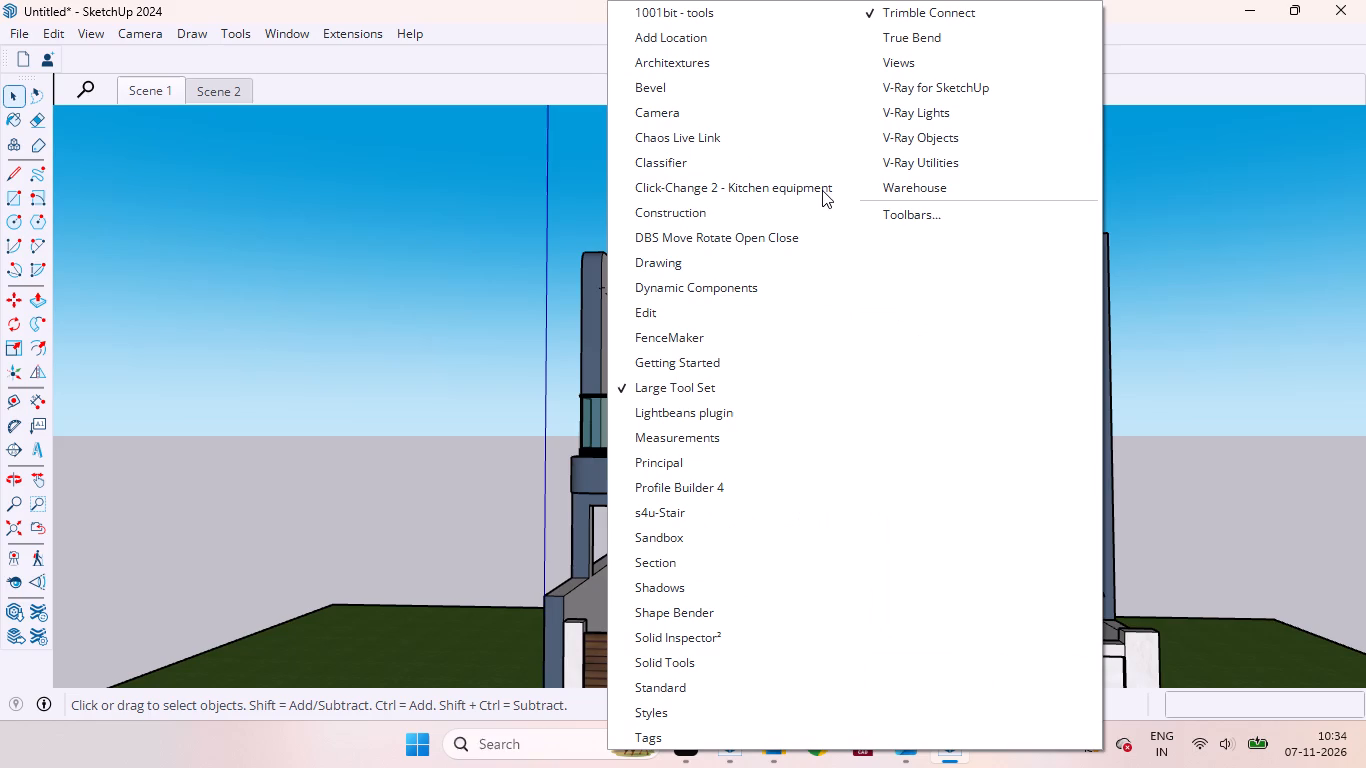
pyautogui.click(953, 88)
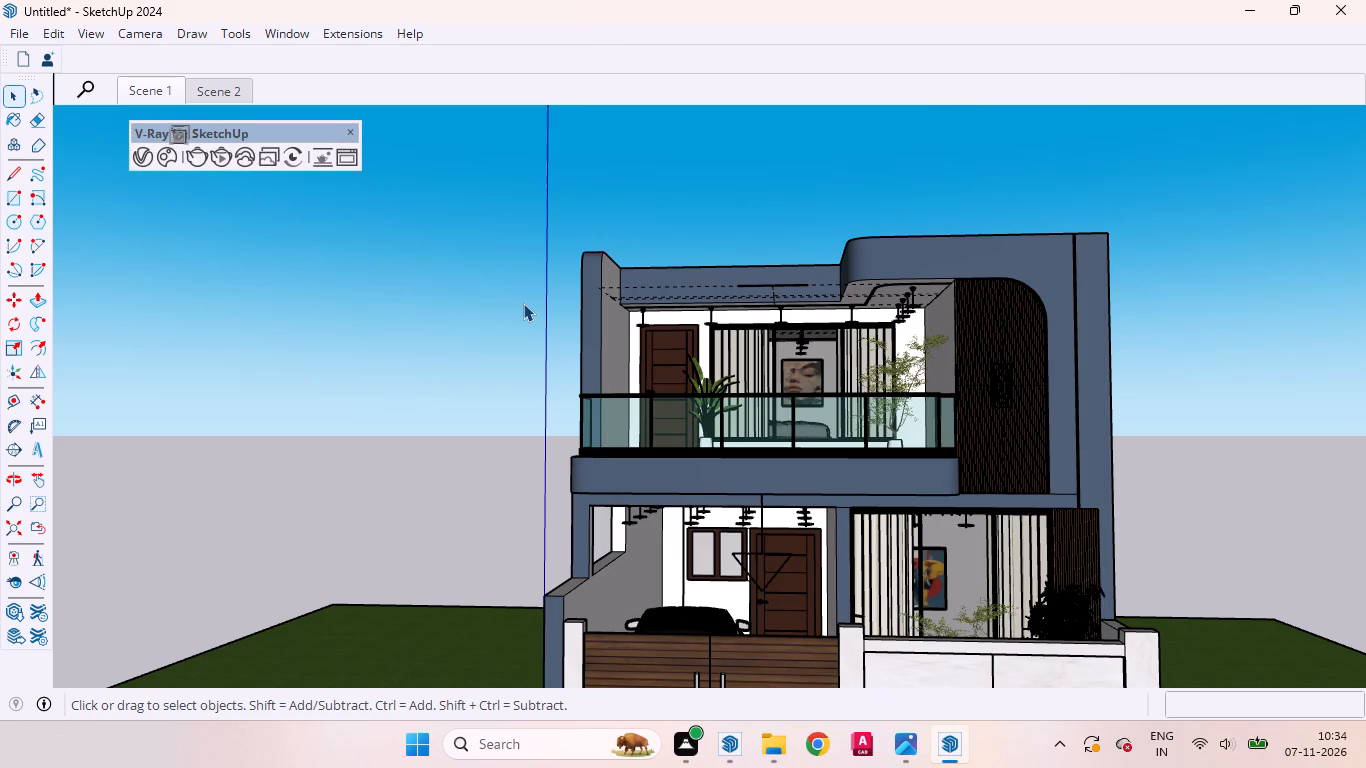
# View the house front from slightly above and compare the saved Scene 1 and Scene 2 camera views.
pyautogui.scroll(-4, 548, 253)
pyautogui.scroll(5, 657, 375)
pyautogui.scroll(-4, 627, 245)
pyautogui.moveTo(744, 501); pyautogui.dragTo(835, 592, button='middle')
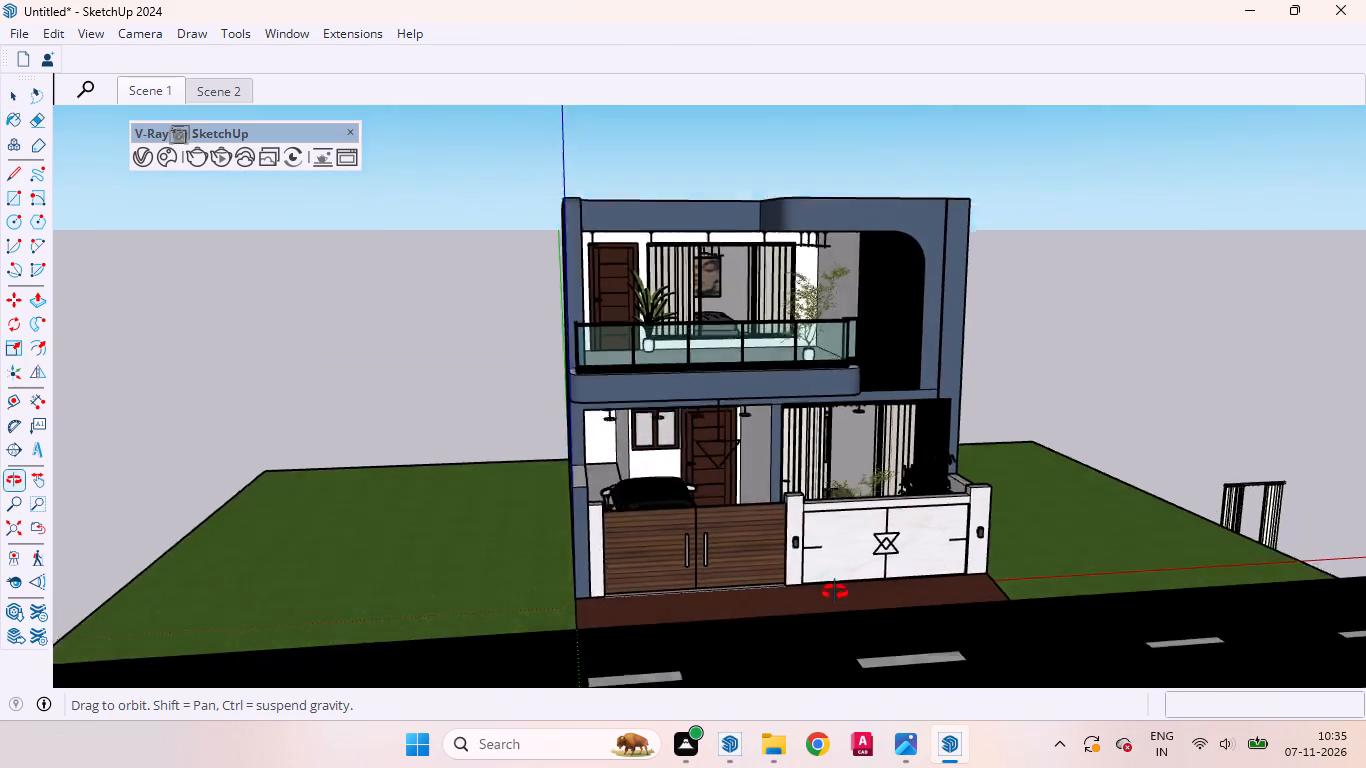
pyautogui.moveTo(835, 592); pyautogui.dragTo(740, 587, button='middle')
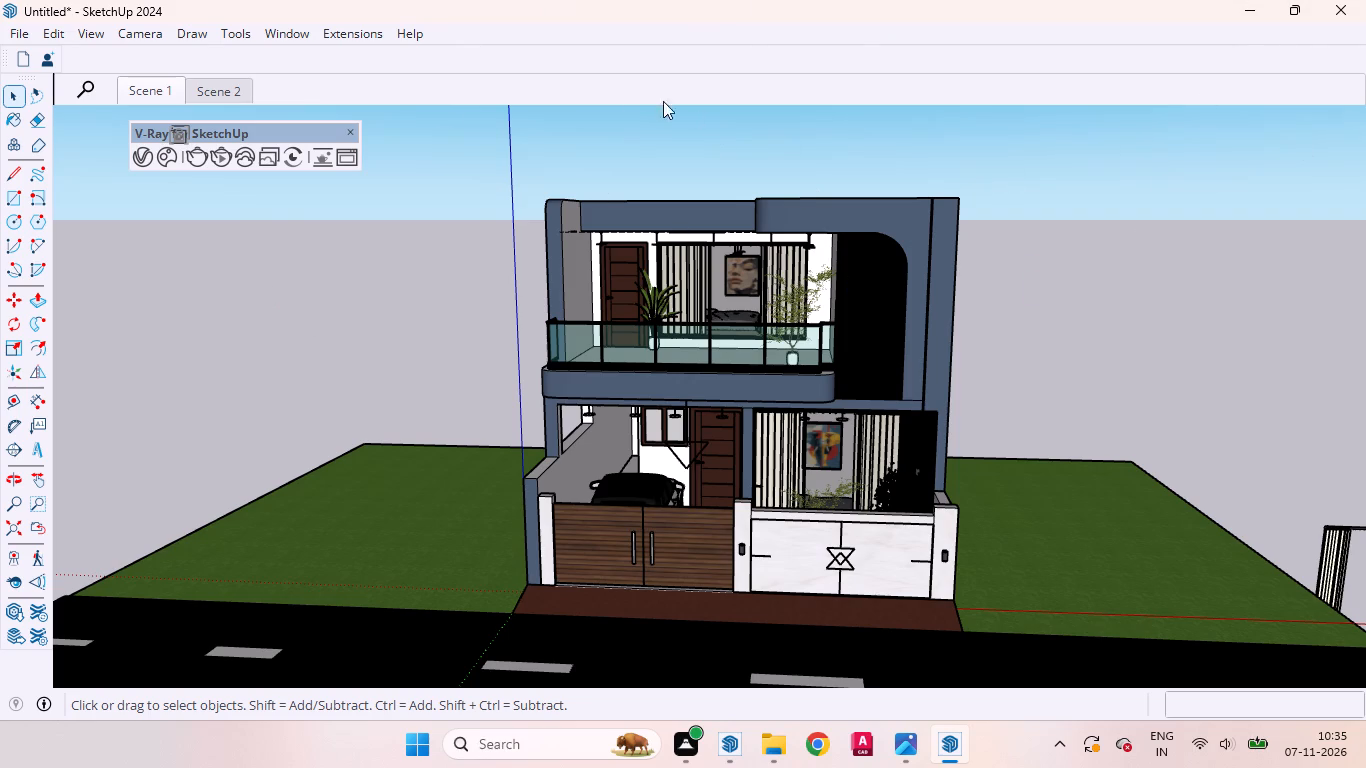
pyautogui.click(158, 92)
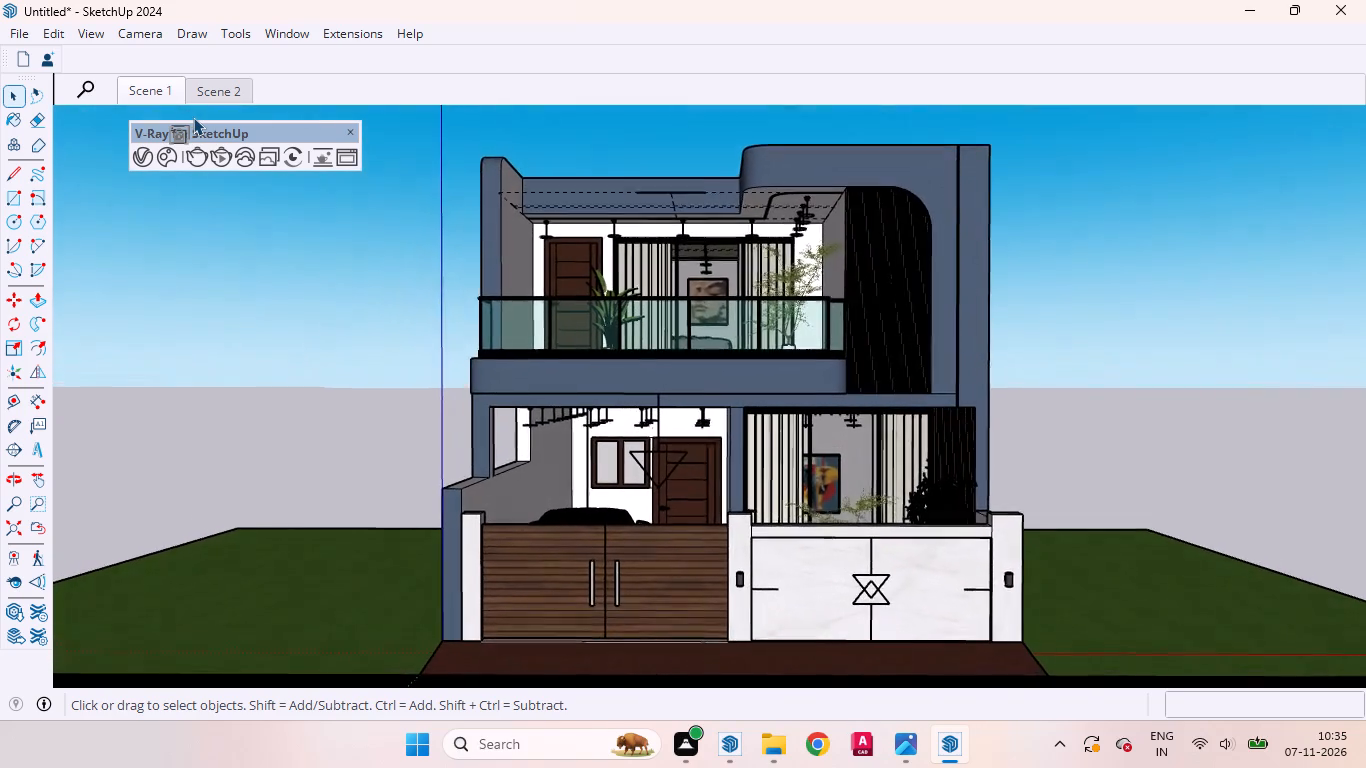
pyautogui.click(208, 106)
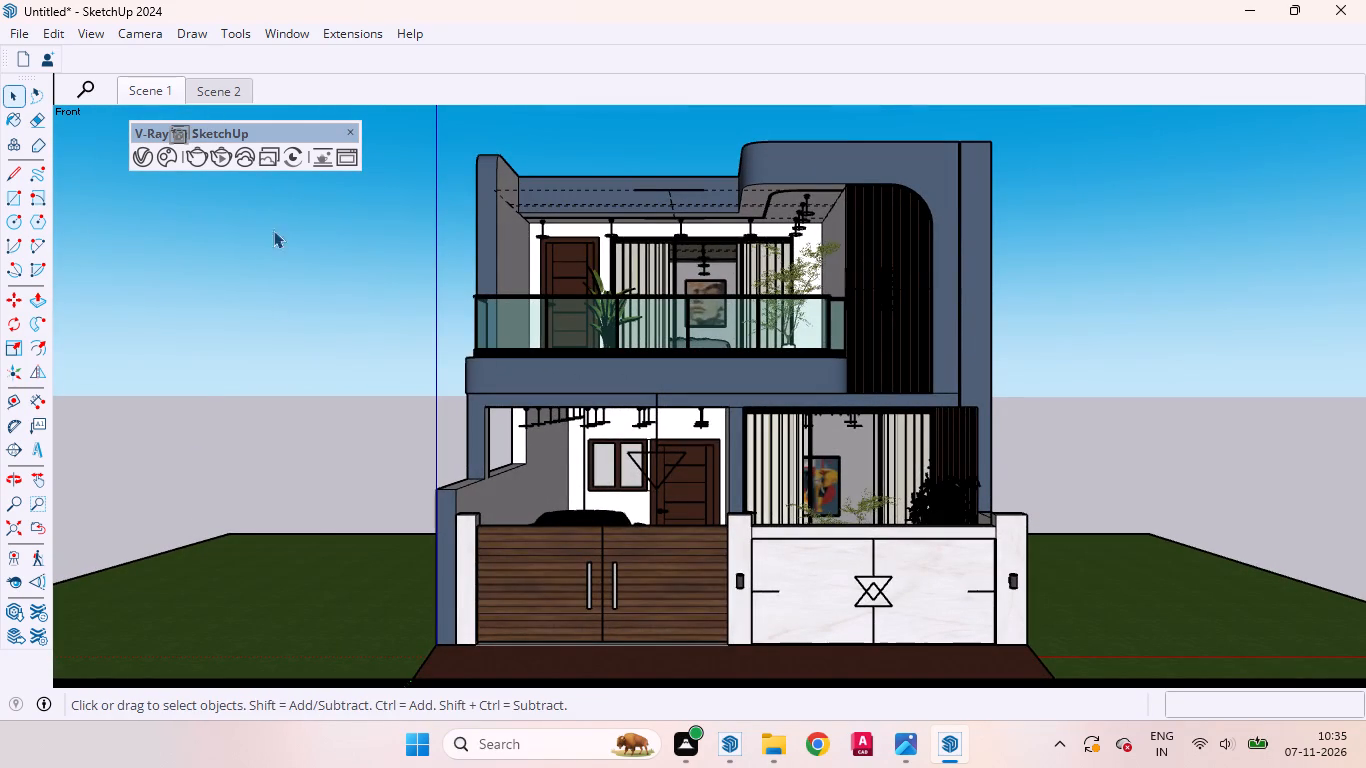
pyautogui.click(233, 87)
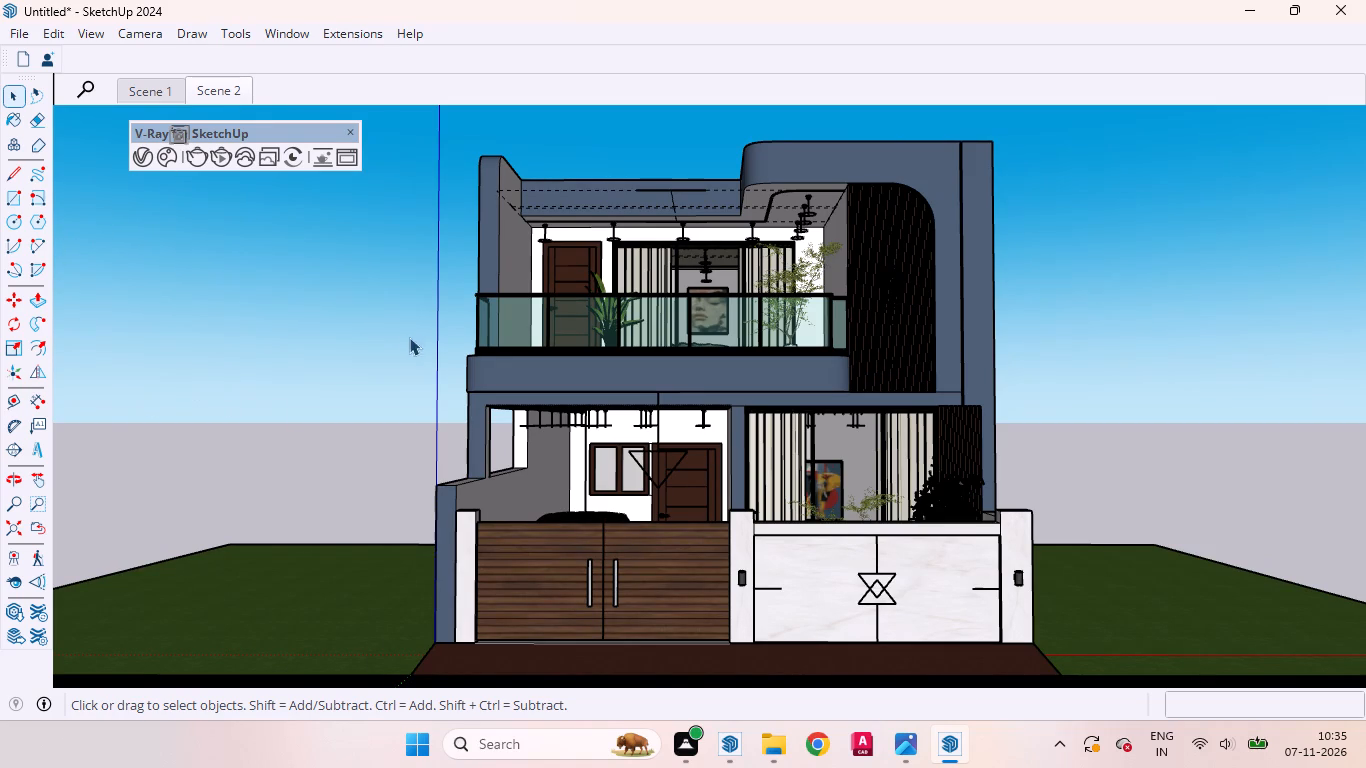
# Examine the house up close, checking the carport ceiling, the front façade, the upper balcony and its potted plant.
pyautogui.moveTo(272, 127); pyautogui.dragTo(335, 117)
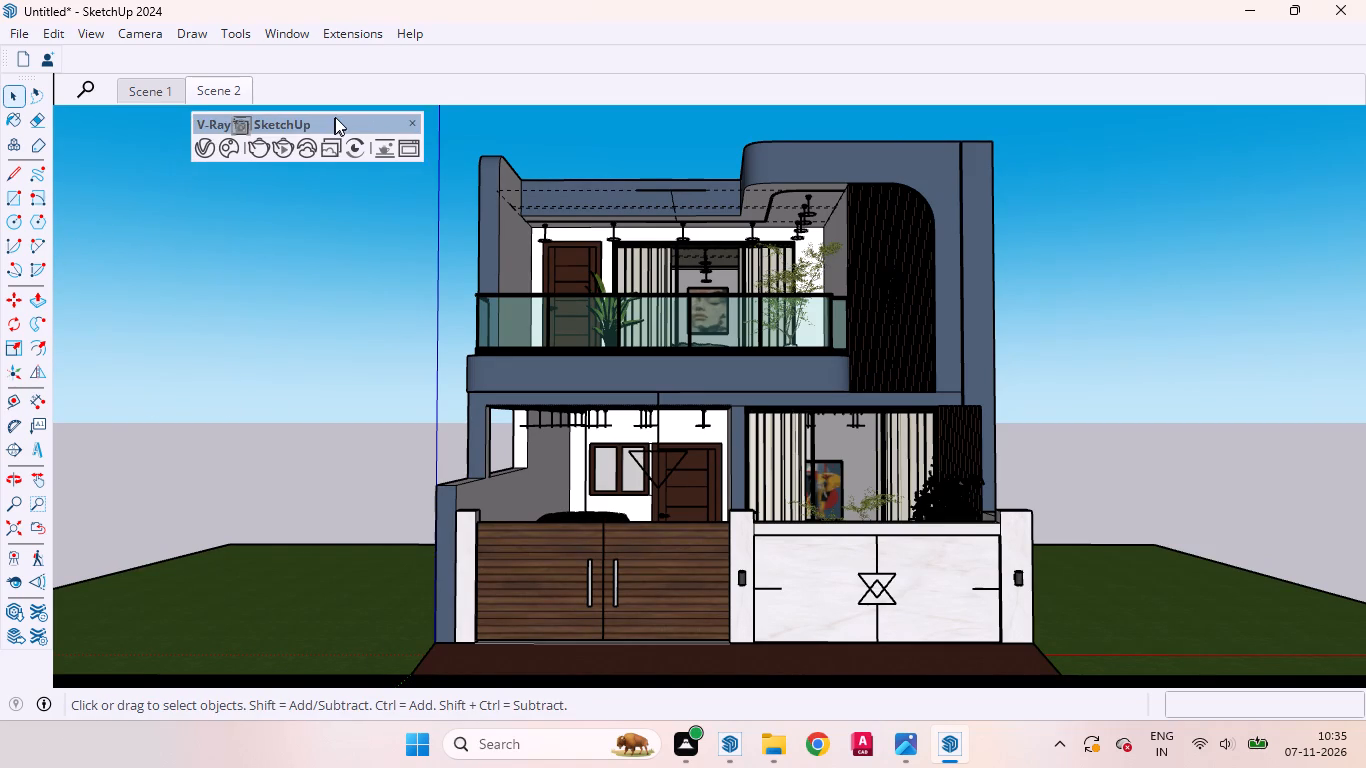
pyautogui.moveTo(335, 117); pyautogui.dragTo(373, 99)
pyautogui.scroll(5, 644, 451)
pyautogui.scroll(2, 685, 372)
pyautogui.scroll(-1, 685, 371)
pyautogui.scroll(3, 687, 369)
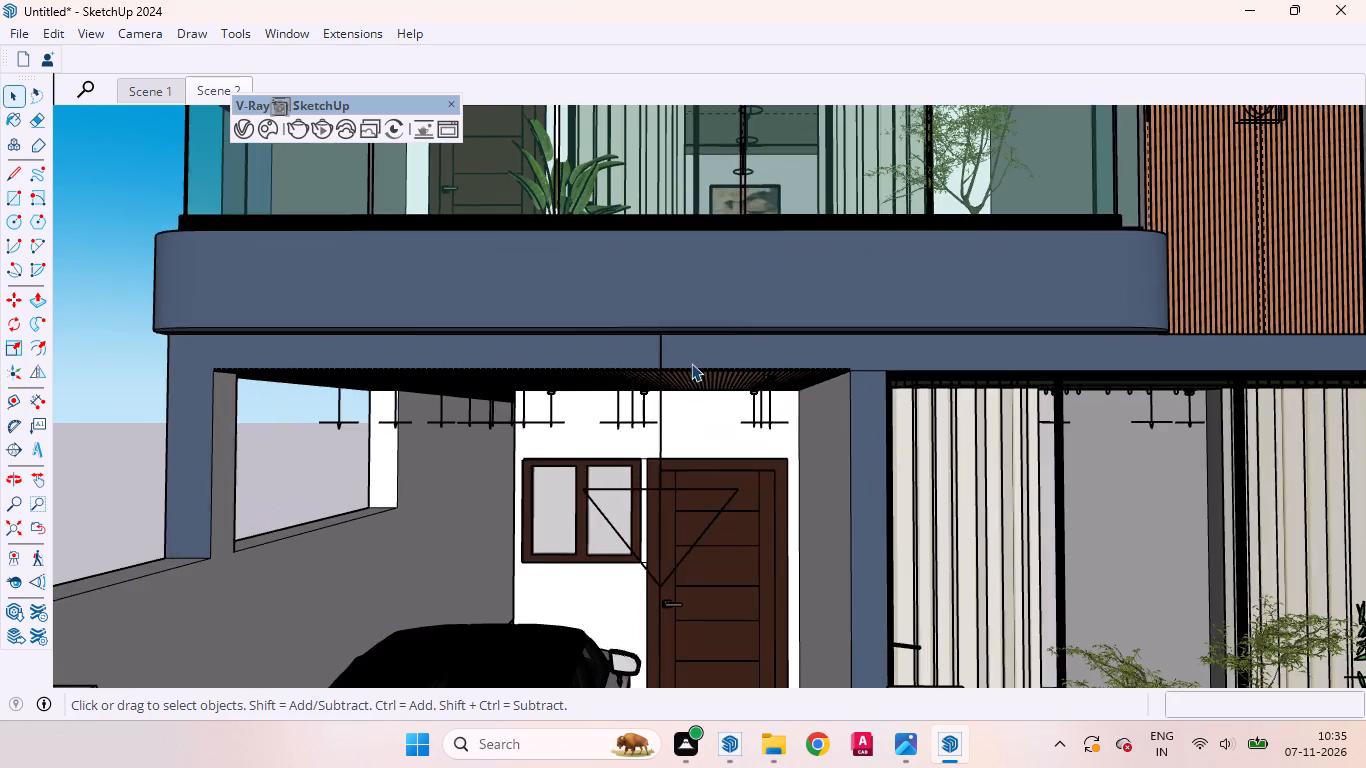
pyautogui.moveTo(674, 361); pyautogui.dragTo(572, 411, button='middle')
pyautogui.scroll(1, 574, 412)
pyautogui.scroll(-9, 768, 466)
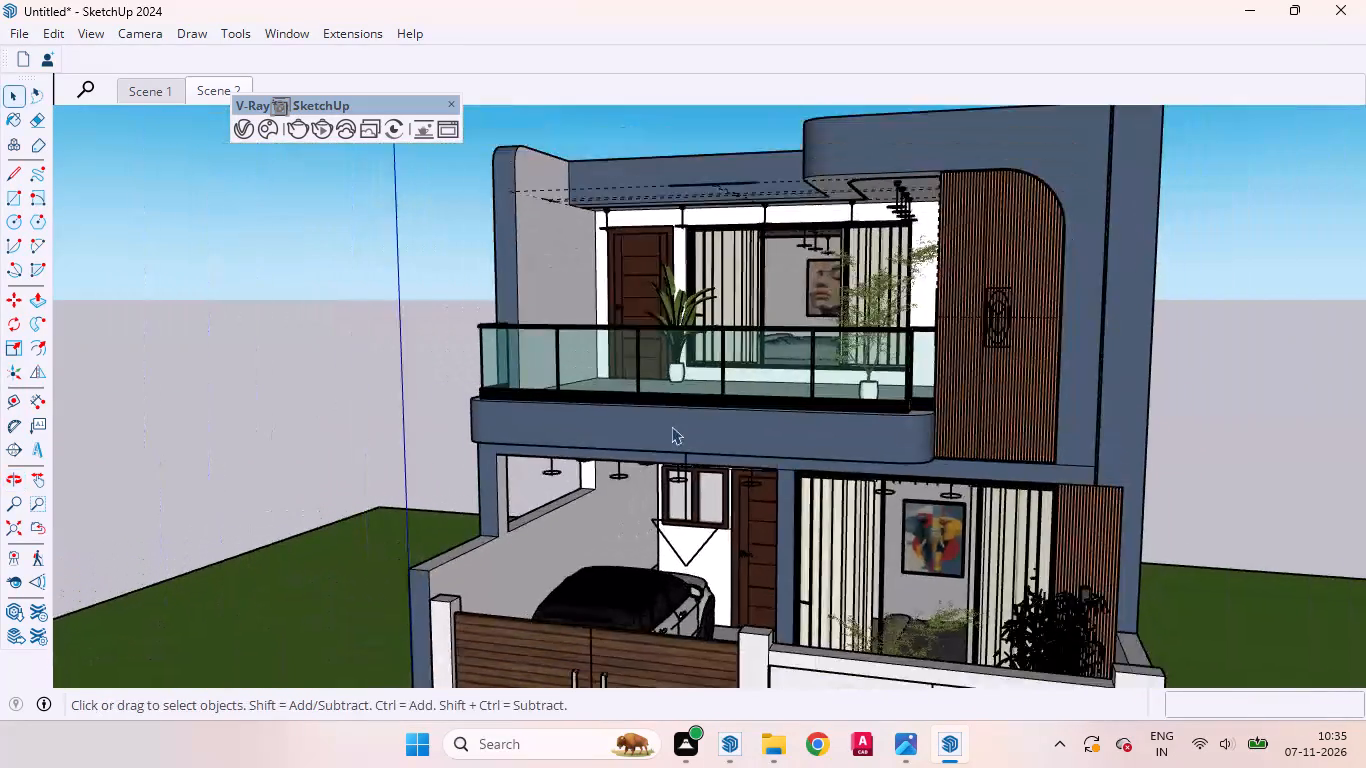
pyautogui.scroll(-4, 671, 426)
pyautogui.moveTo(598, 407); pyautogui.dragTo(734, 615, button='middle')
pyautogui.scroll(-2, 625, 427)
pyautogui.scroll(7, 625, 427)
pyautogui.scroll(-2, 627, 351)
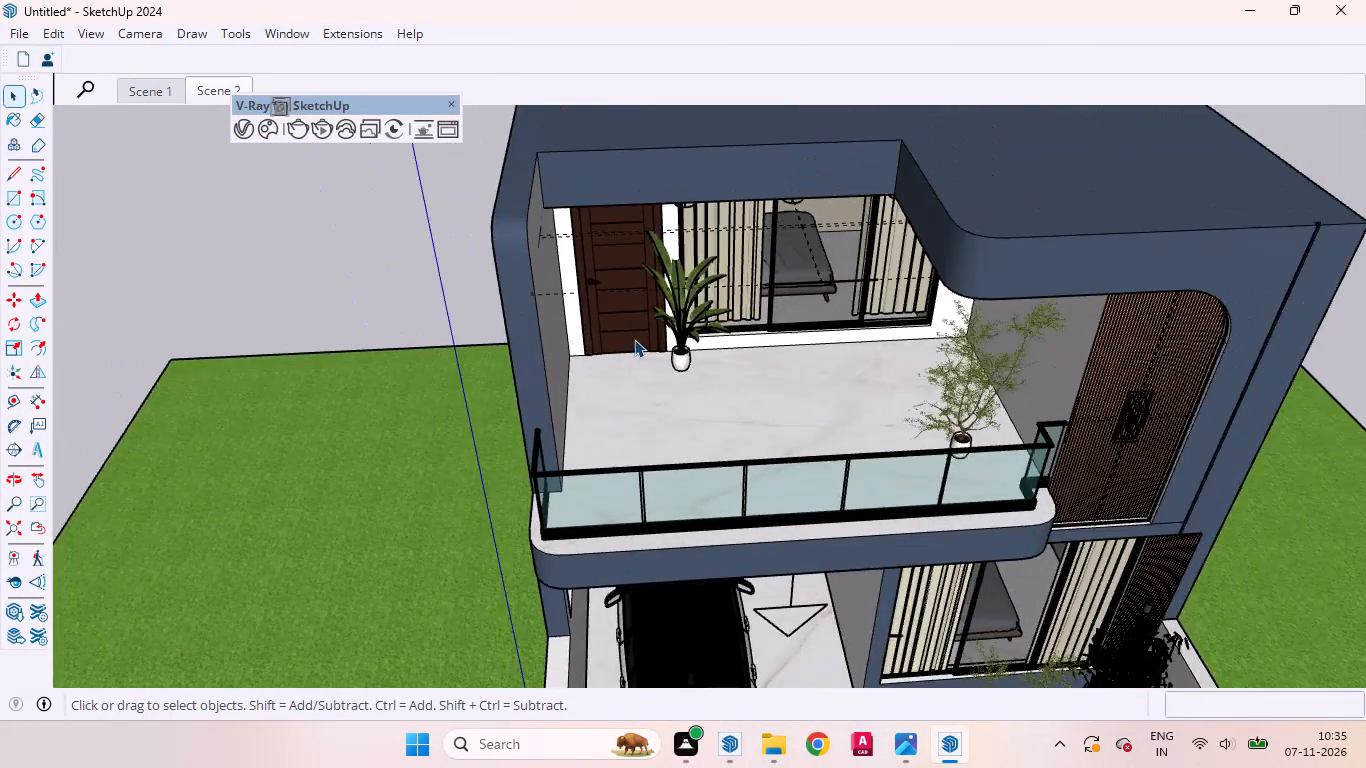
pyautogui.scroll(20, 634, 339)
pyautogui.scroll(7, 634, 339)
pyautogui.scroll(-2, 665, 469)
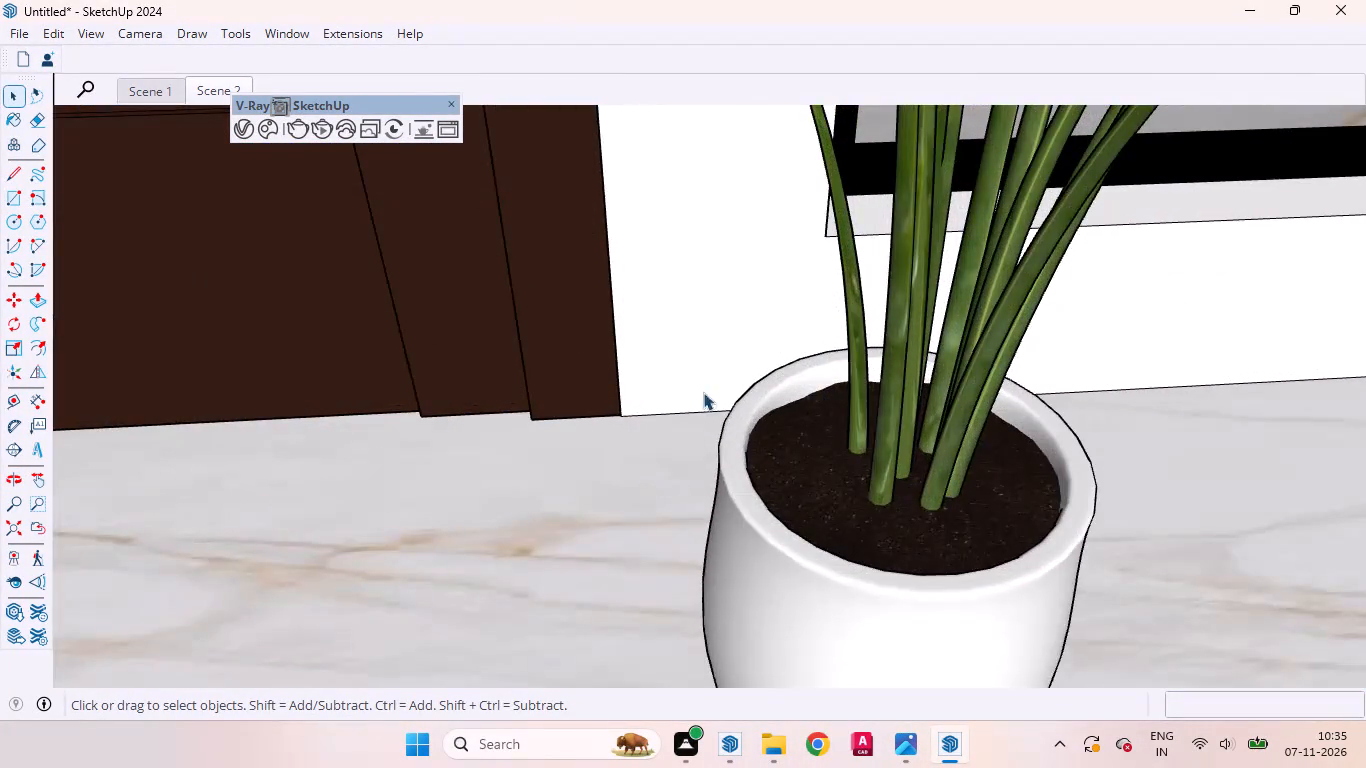
pyautogui.scroll(-3, 703, 392)
pyautogui.scroll(1, 699, 409)
pyautogui.scroll(-7, 700, 404)
pyautogui.moveTo(579, 562); pyautogui.dragTo(591, 679, button='middle')
# Open the house group to inspect the upper balcony's marble floor face, and leave the group.
pyautogui.click(564, 620)
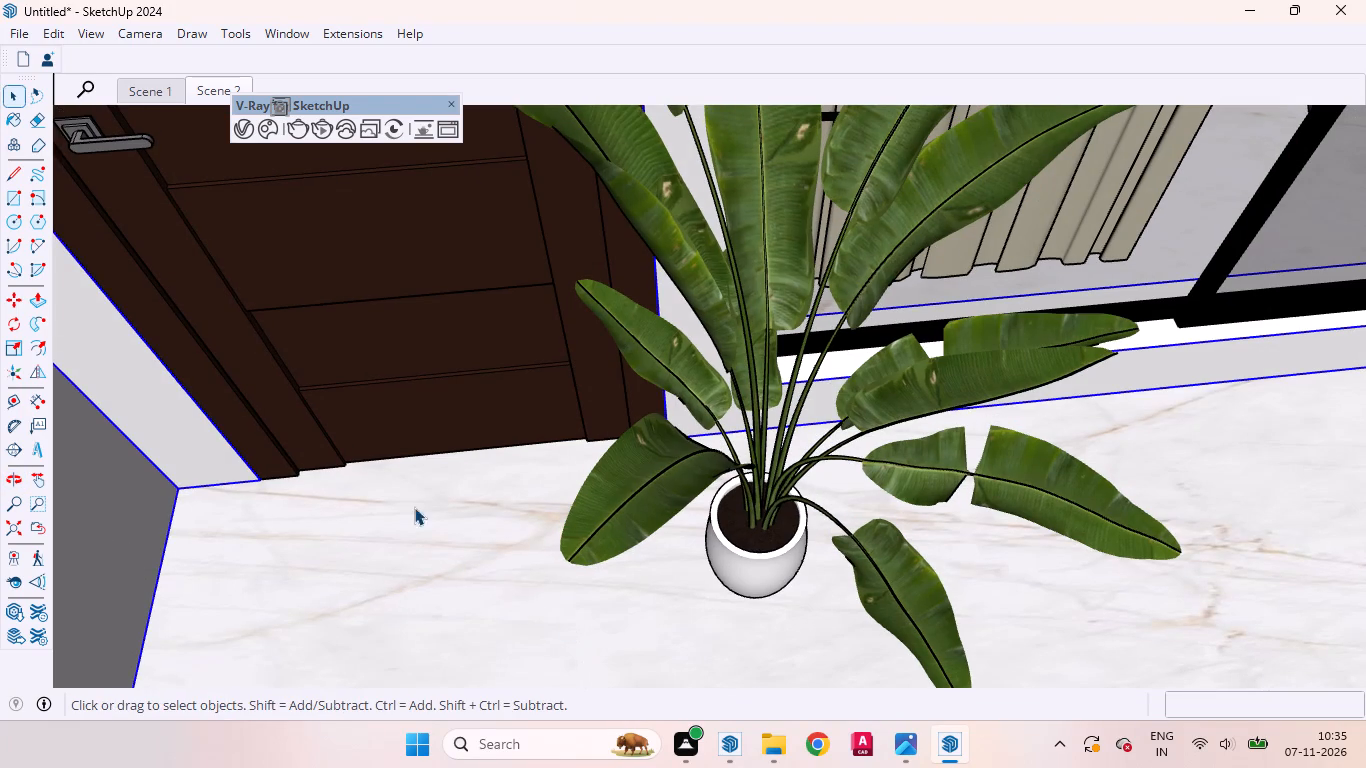
pyautogui.scroll(-7, 422, 333)
pyautogui.scroll(-12, 460, 232)
pyautogui.scroll(2, 474, 234)
pyautogui.scroll(-1, 474, 234)
pyautogui.scroll(1, 475, 234)
pyautogui.scroll(-3, 476, 234)
pyautogui.doubleClick(520, 401)
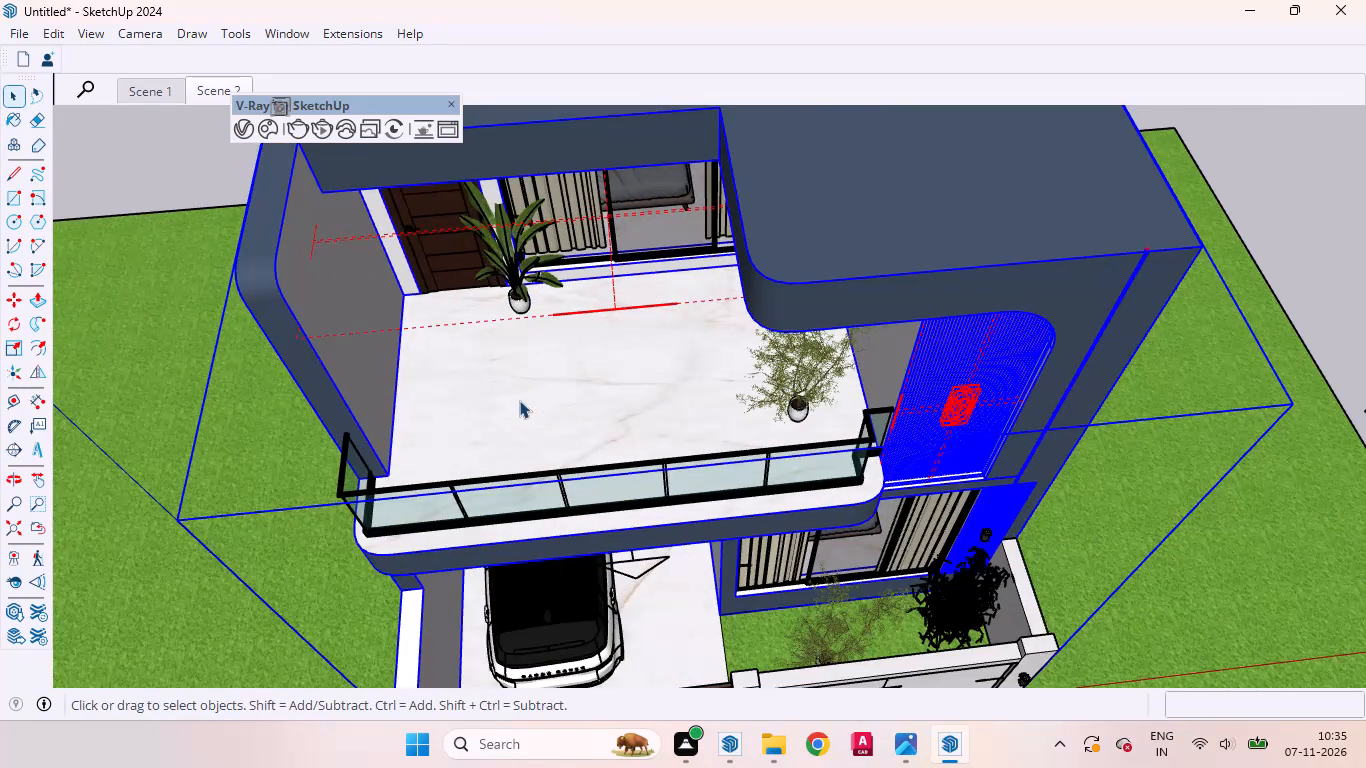
pyautogui.click(513, 400)
pyautogui.scroll(-8, 514, 219)
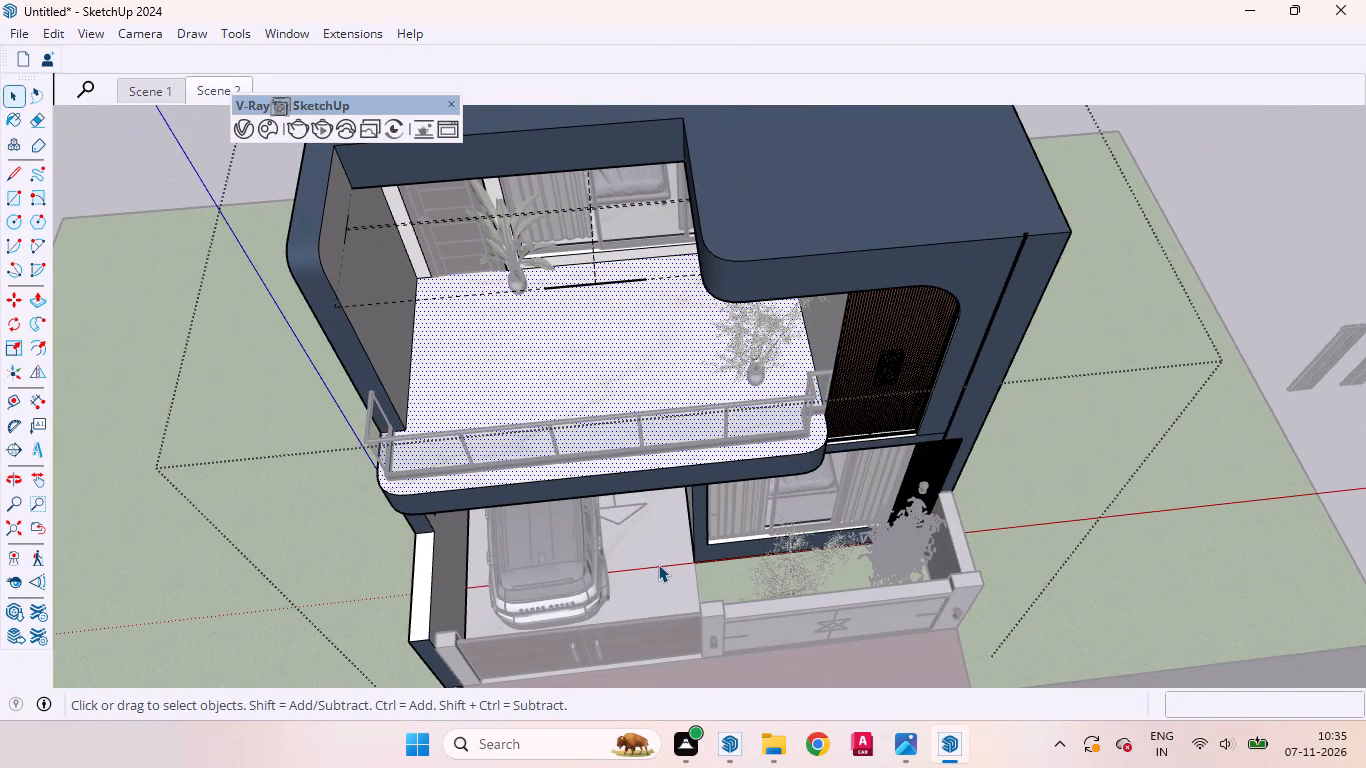
pyautogui.click(660, 567)
pyautogui.click(147, 177)
# Delete the stray curtained window frame standing beyond the lawn beside the house.
pyautogui.scroll(-7, 158, 204)
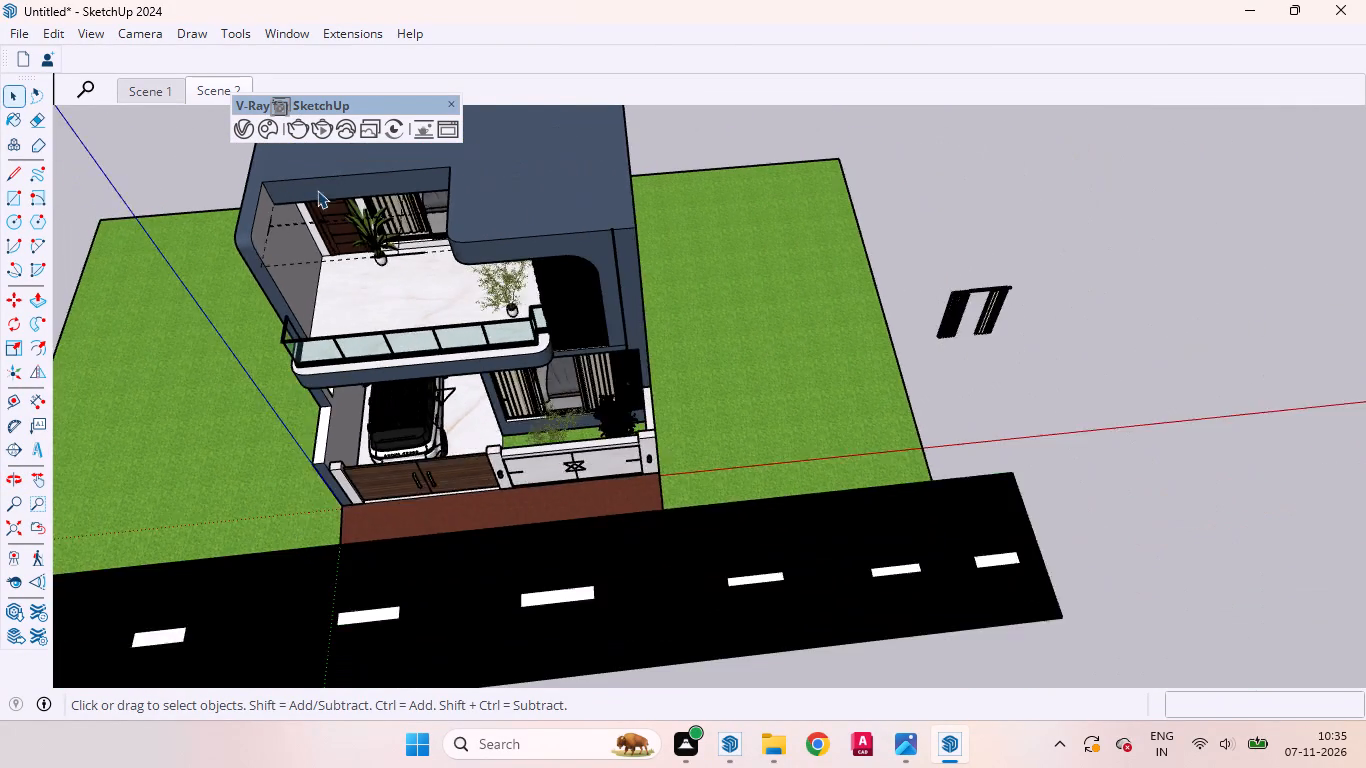
pyautogui.scroll(-3, 317, 190)
pyautogui.moveTo(401, 257); pyautogui.dragTo(454, 160, button='middle')
pyautogui.scroll(5, 758, 357)
pyautogui.moveTo(974, 317); pyautogui.dragTo(893, 278, button='middle')
pyautogui.moveTo(928, 391); pyautogui.dragTo(823, 245)
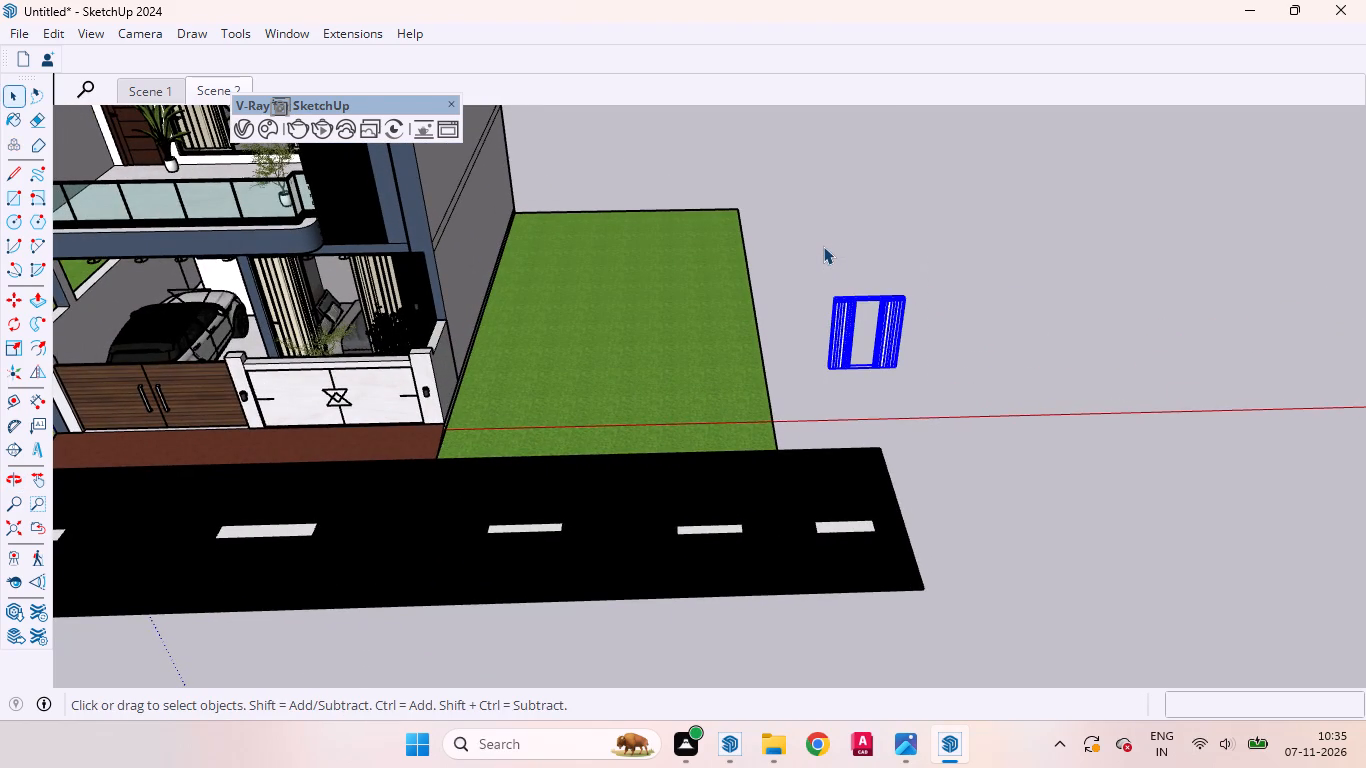
pyautogui.press('Delete')
pyautogui.scroll(-4, 829, 250)
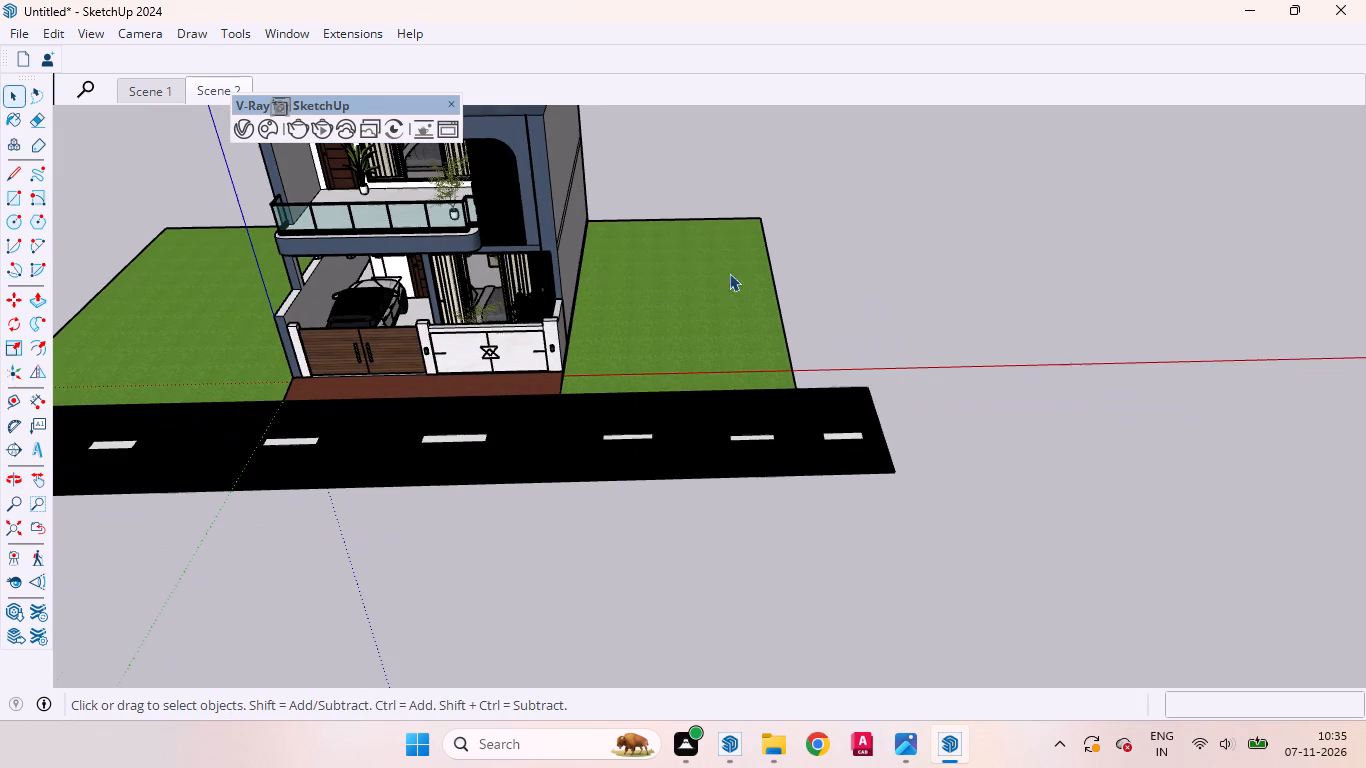
# Restore the saved Scene 2 view of the house front.
pyautogui.click(203, 81)
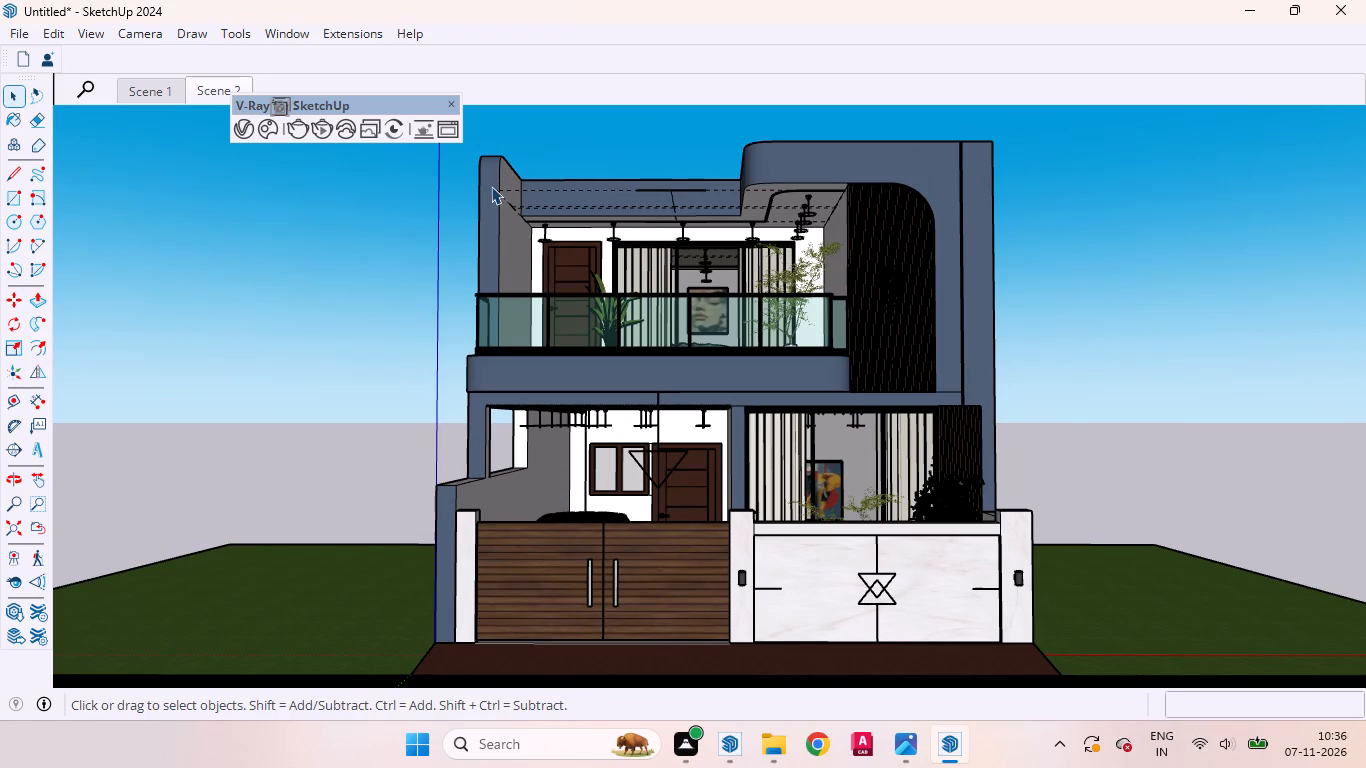
# Move the floating V-Ray tools into the empty sky area beside the house.
pyautogui.moveTo(383, 102); pyautogui.dragTo(399, 137)
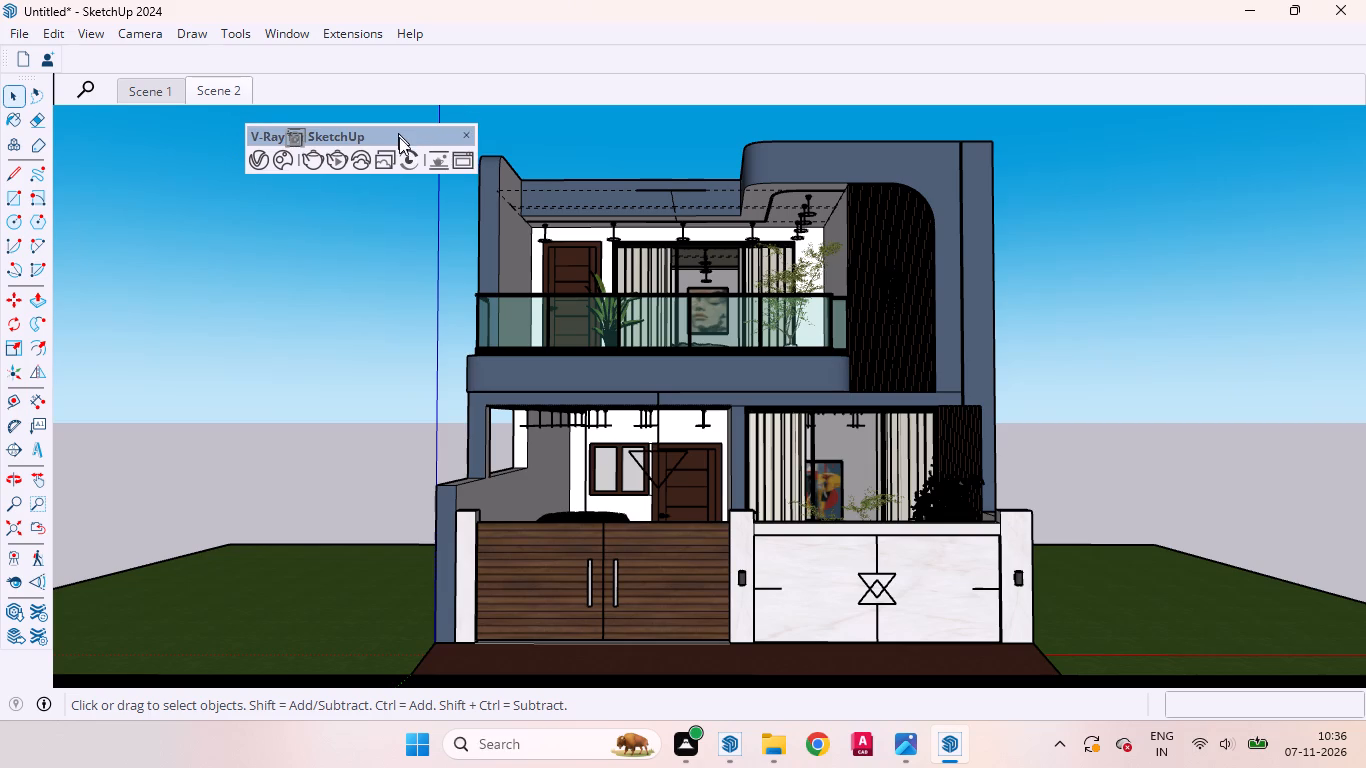
pyautogui.moveTo(399, 137); pyautogui.dragTo(357, 160)
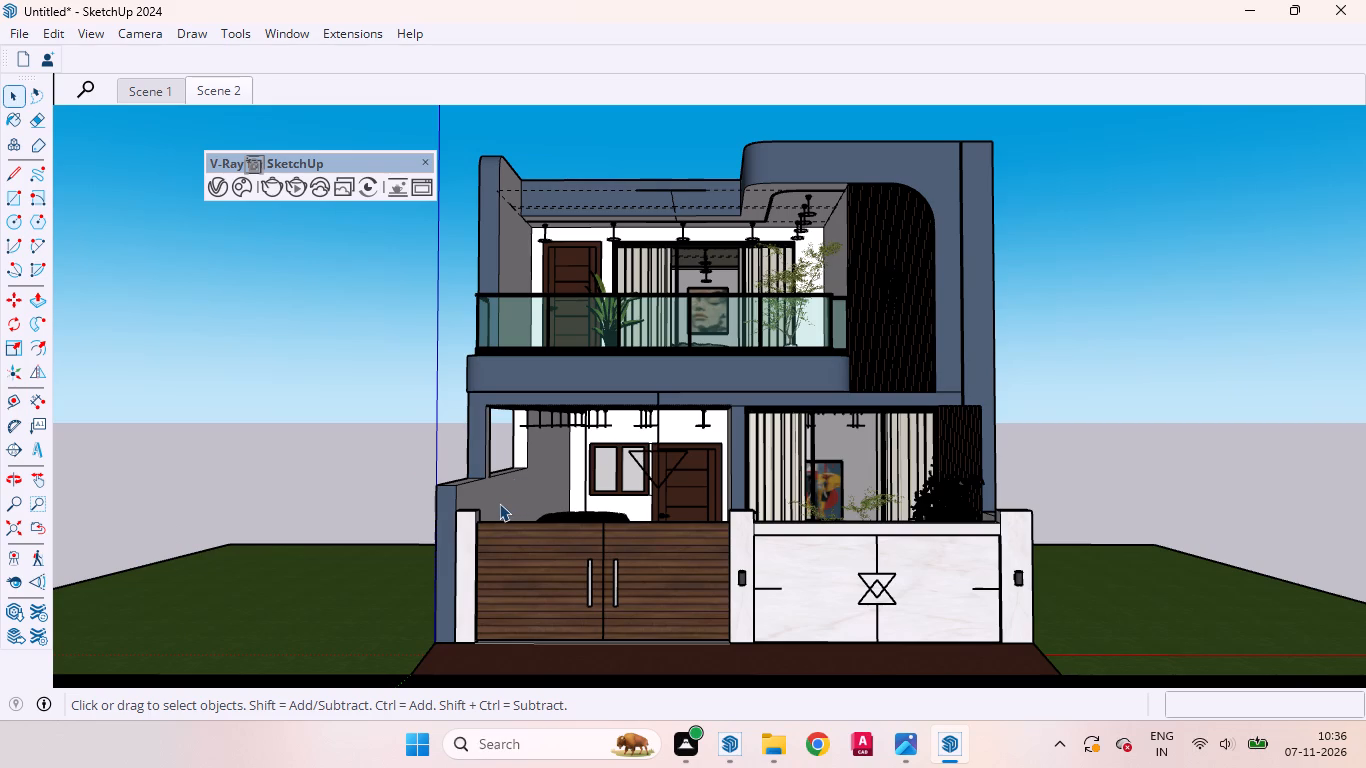
pyautogui.click(326, 163)
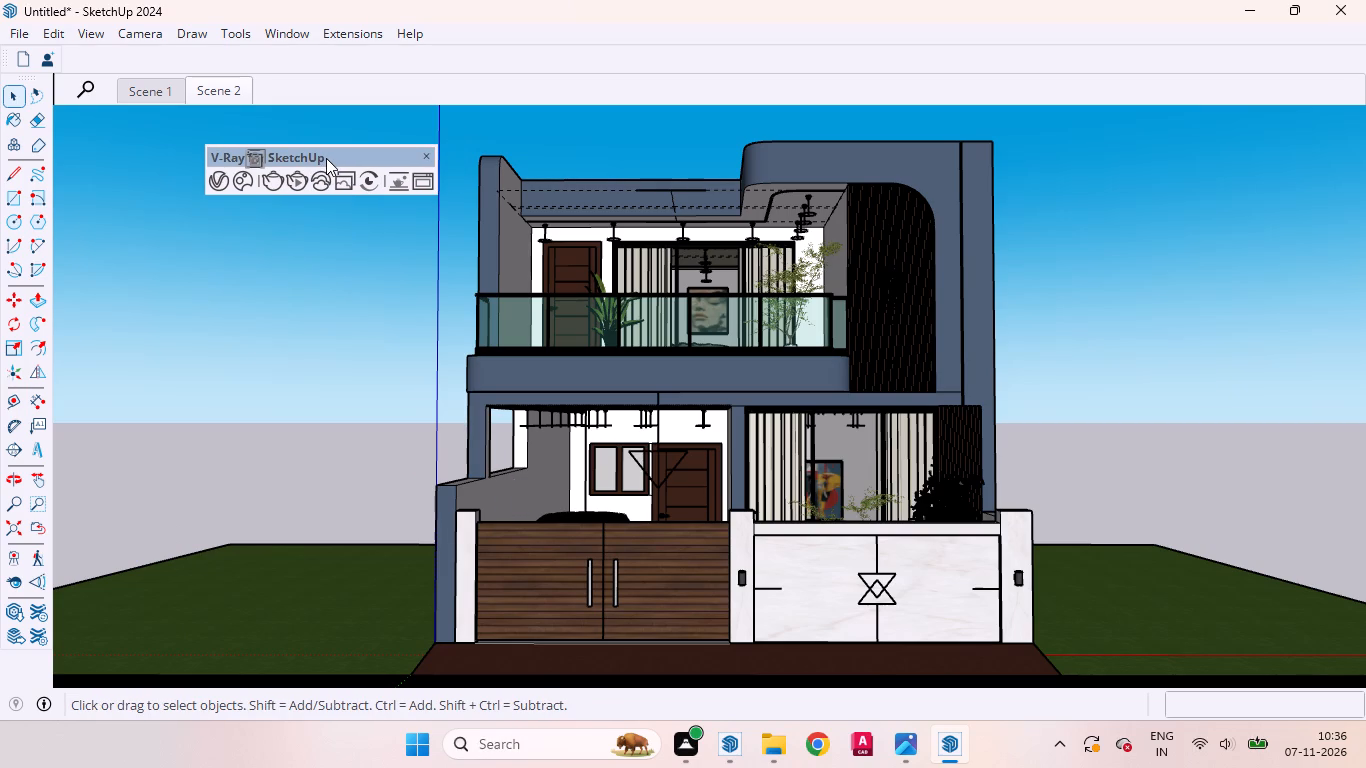
pyautogui.moveTo(327, 158); pyautogui.dragTo(307, 158)
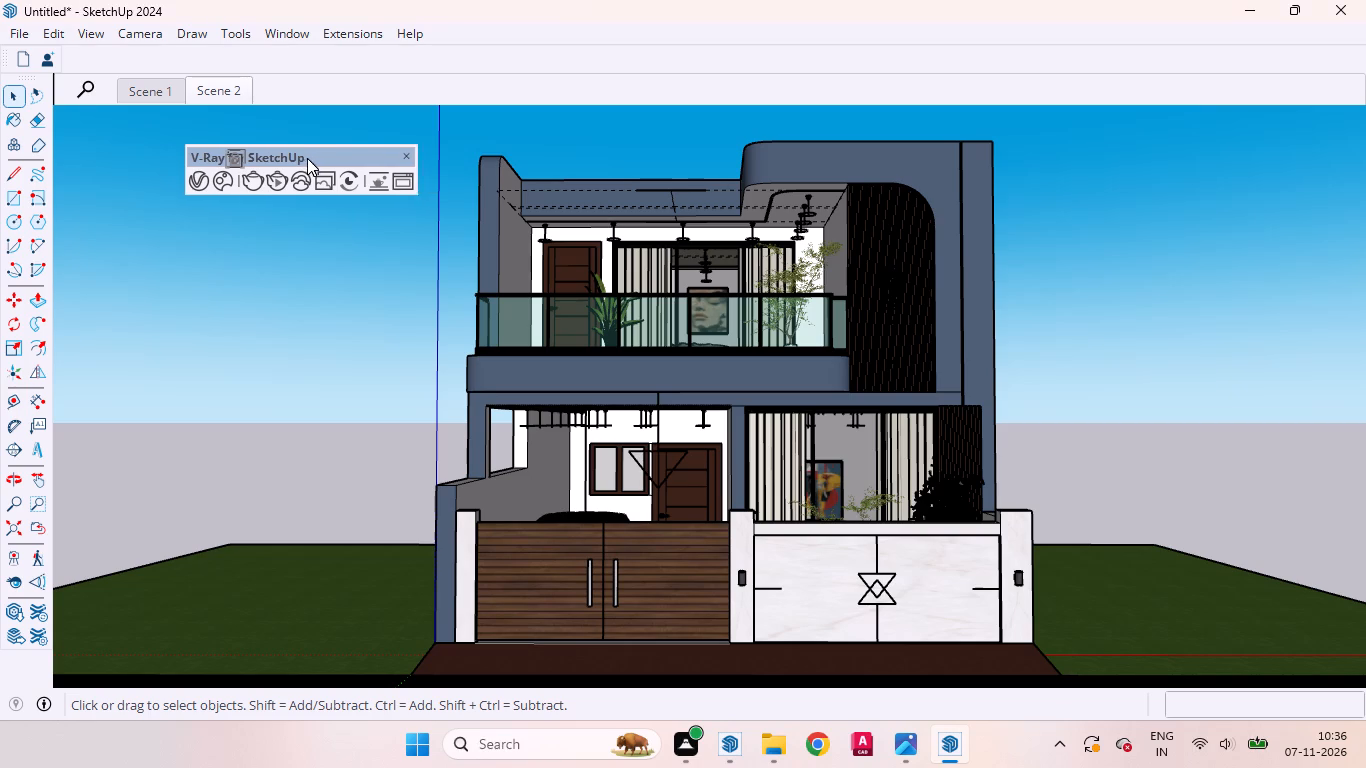
pyautogui.moveTo(307, 158); pyautogui.dragTo(282, 161)
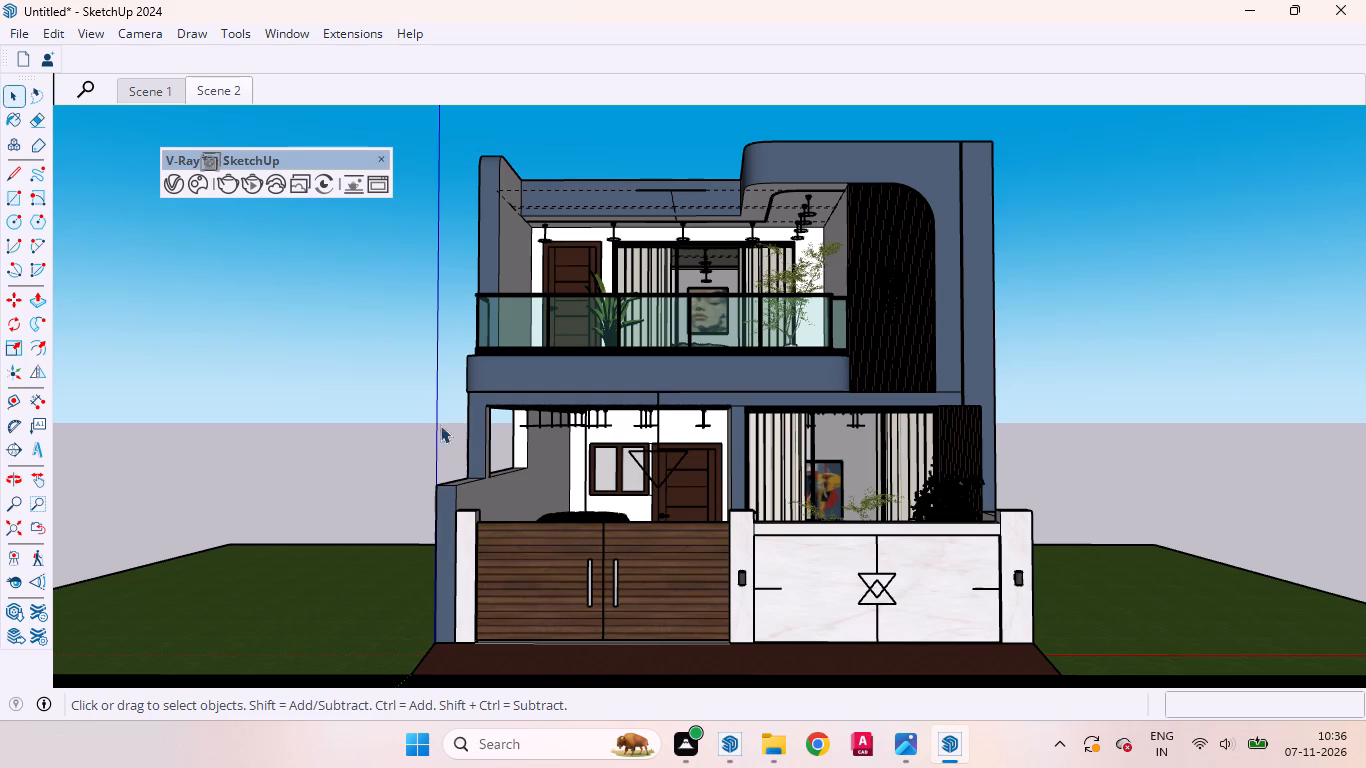
# Display the Views tools and switch the model to the standard Front view.
pyautogui.rightClick(488, 31)
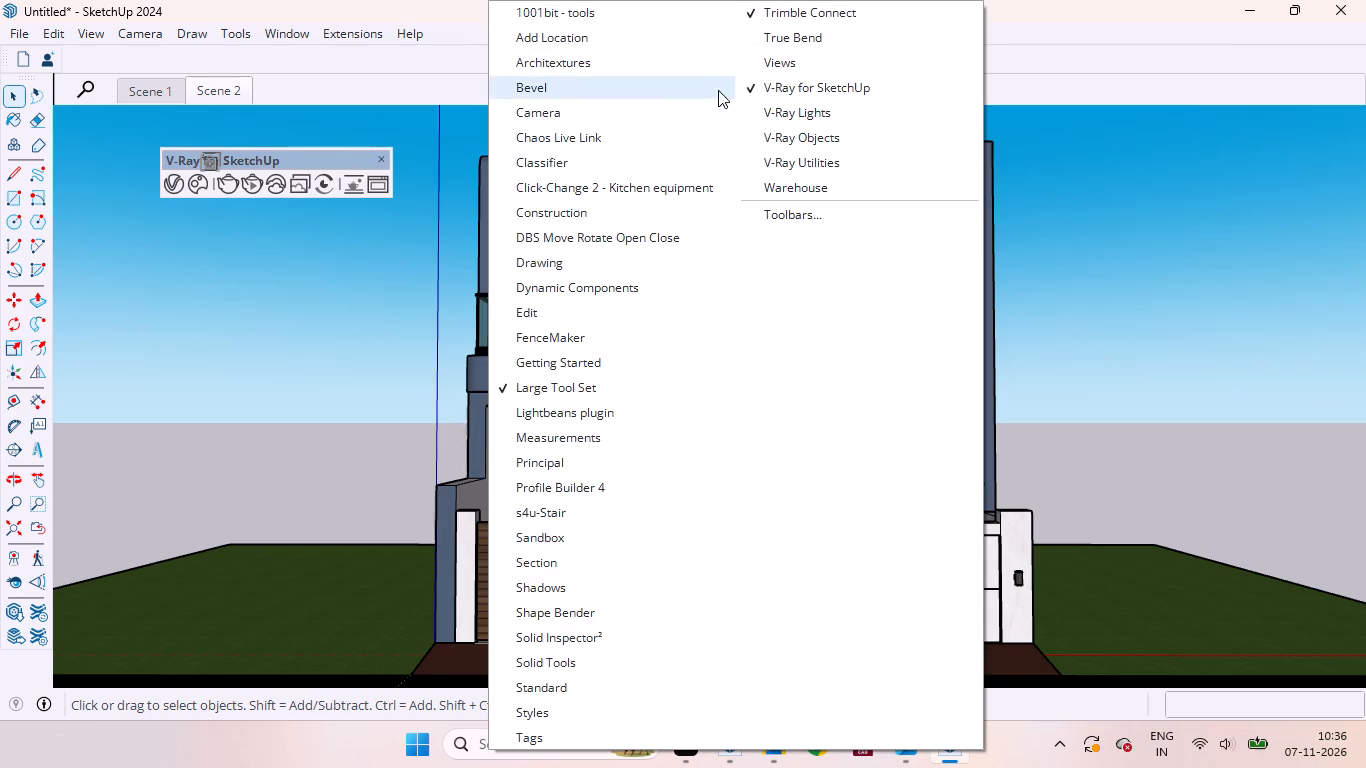
pyautogui.click(790, 65)
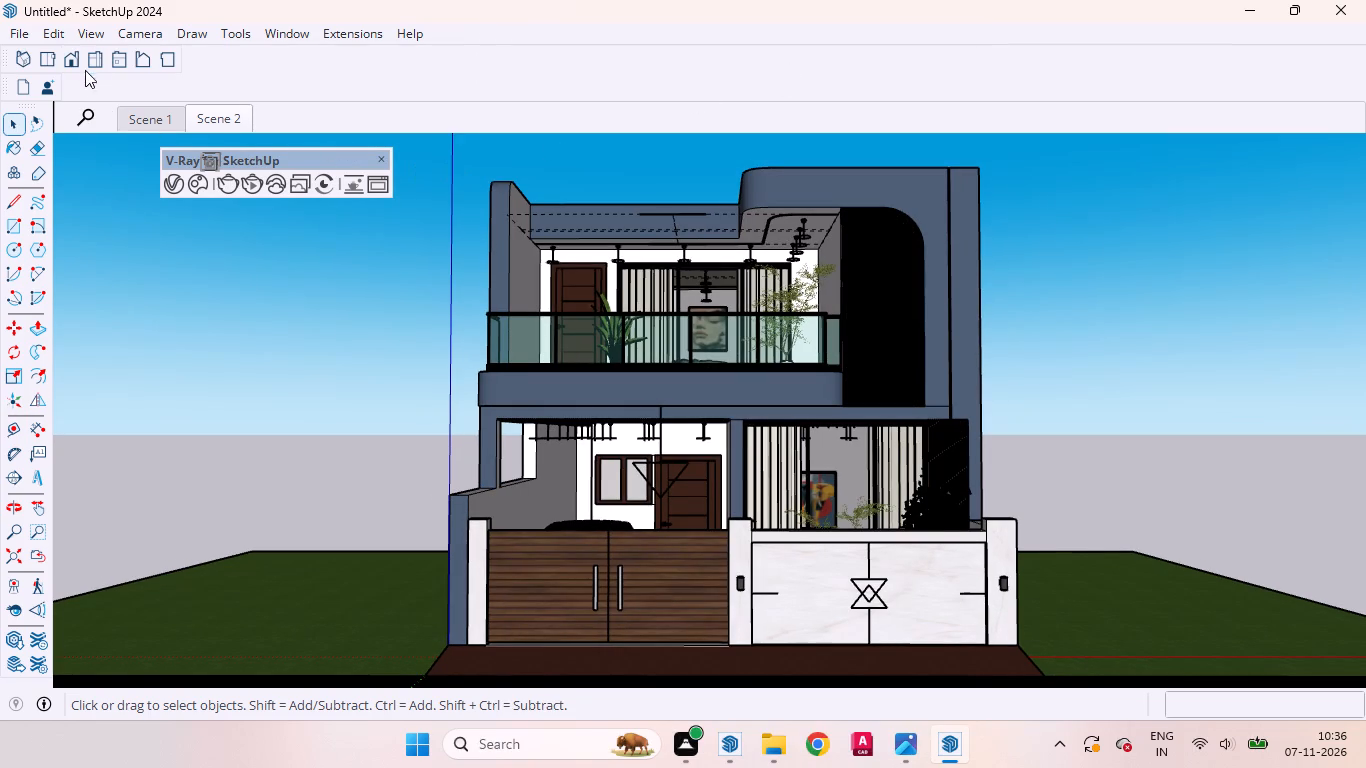
pyautogui.click(78, 60)
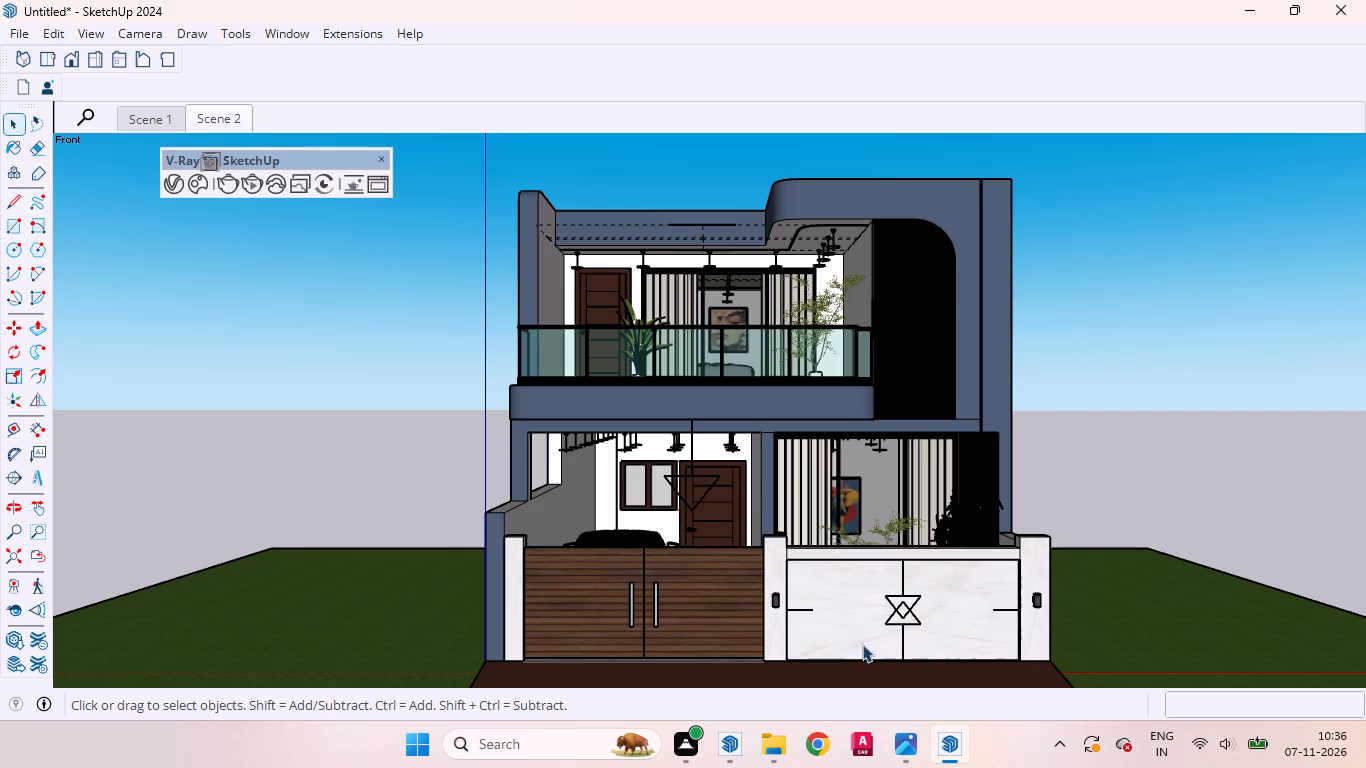
# Frame the whole house front from a slightly low angle and update Scene 2 with this view.
pyautogui.moveTo(856, 651); pyautogui.dragTo(853, 630, button='middle')
pyautogui.scroll(1, 853, 630)
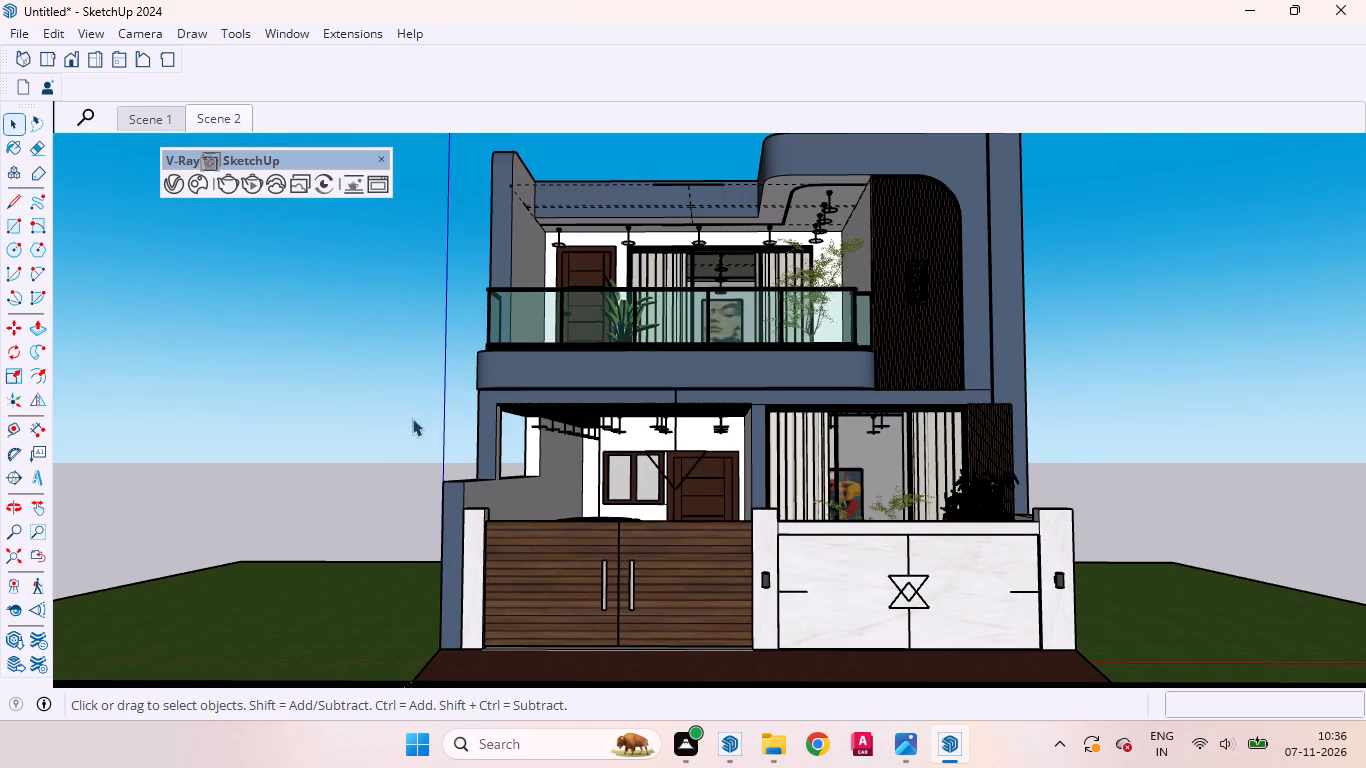
pyautogui.scroll(-1, 731, 483)
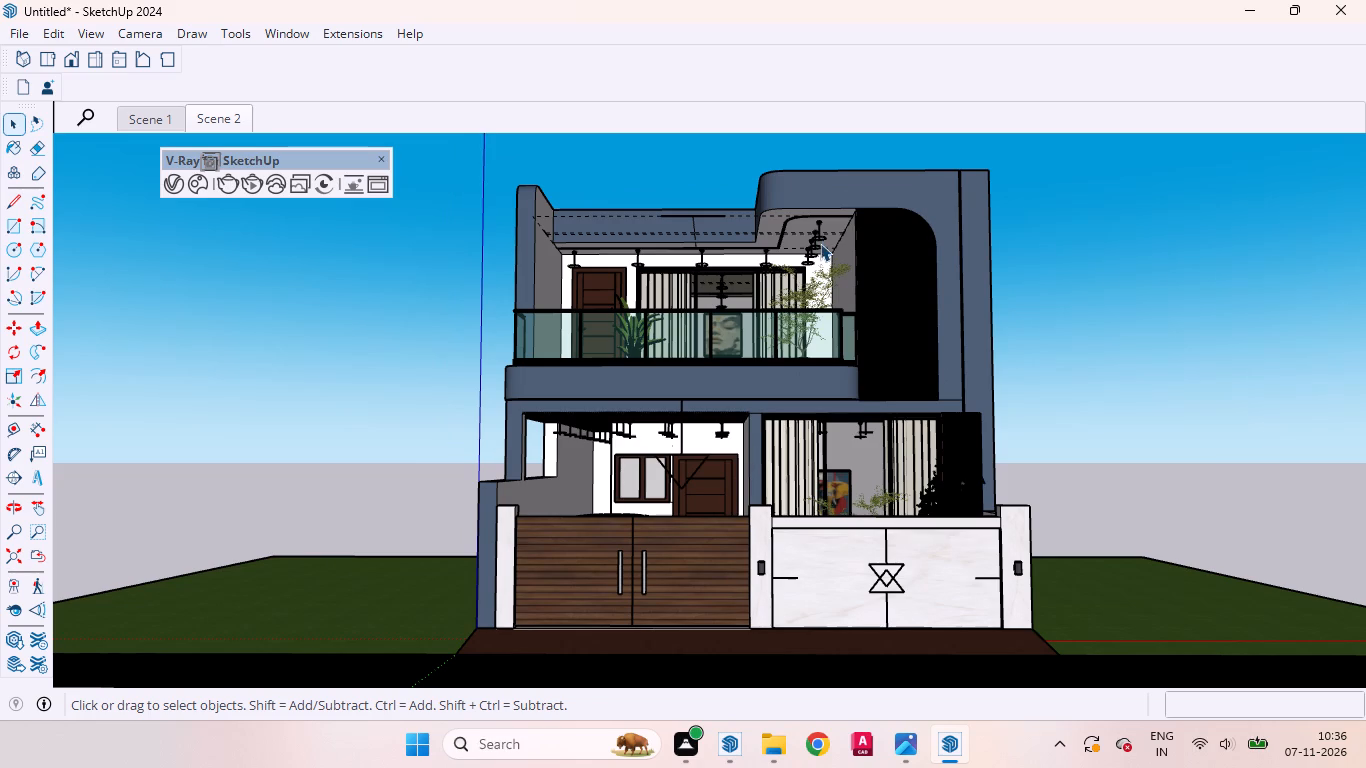
pyautogui.scroll(1, 796, 316)
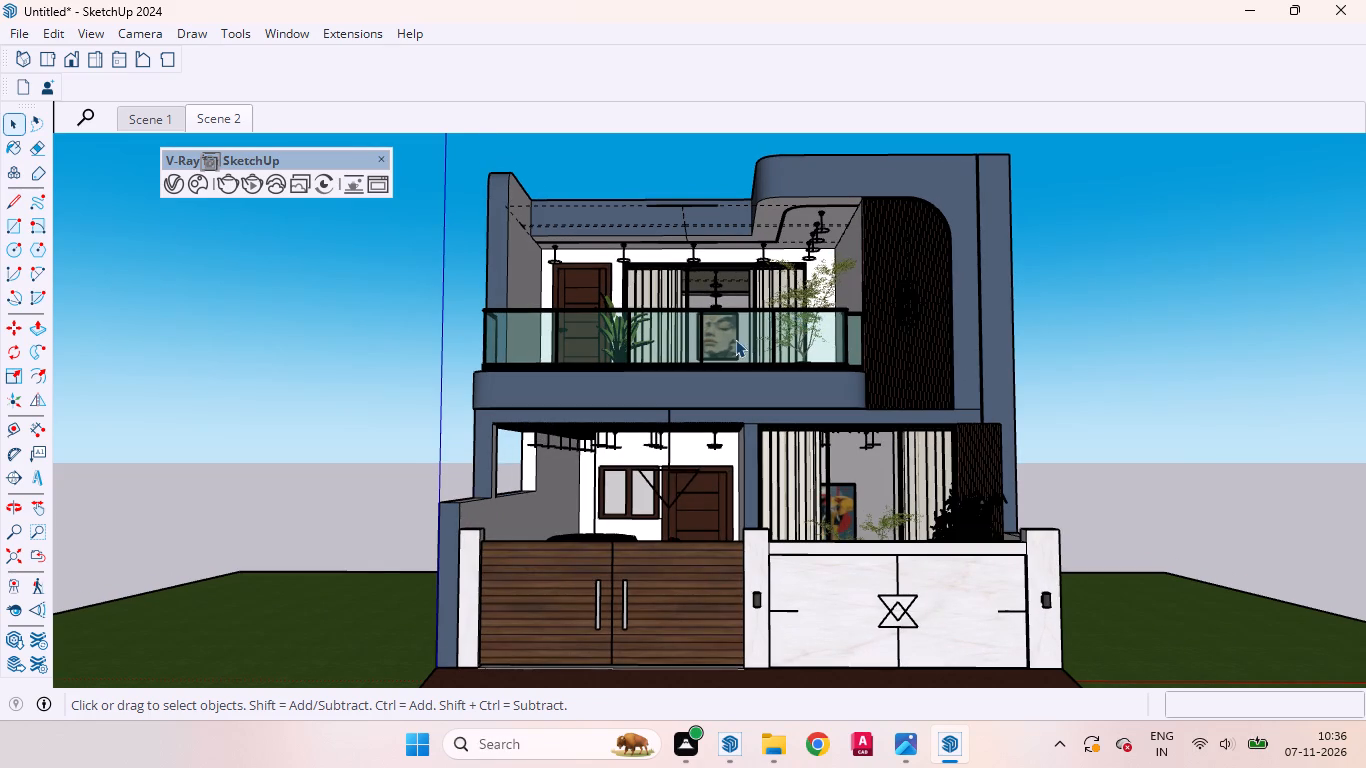
pyautogui.rightClick(204, 123)
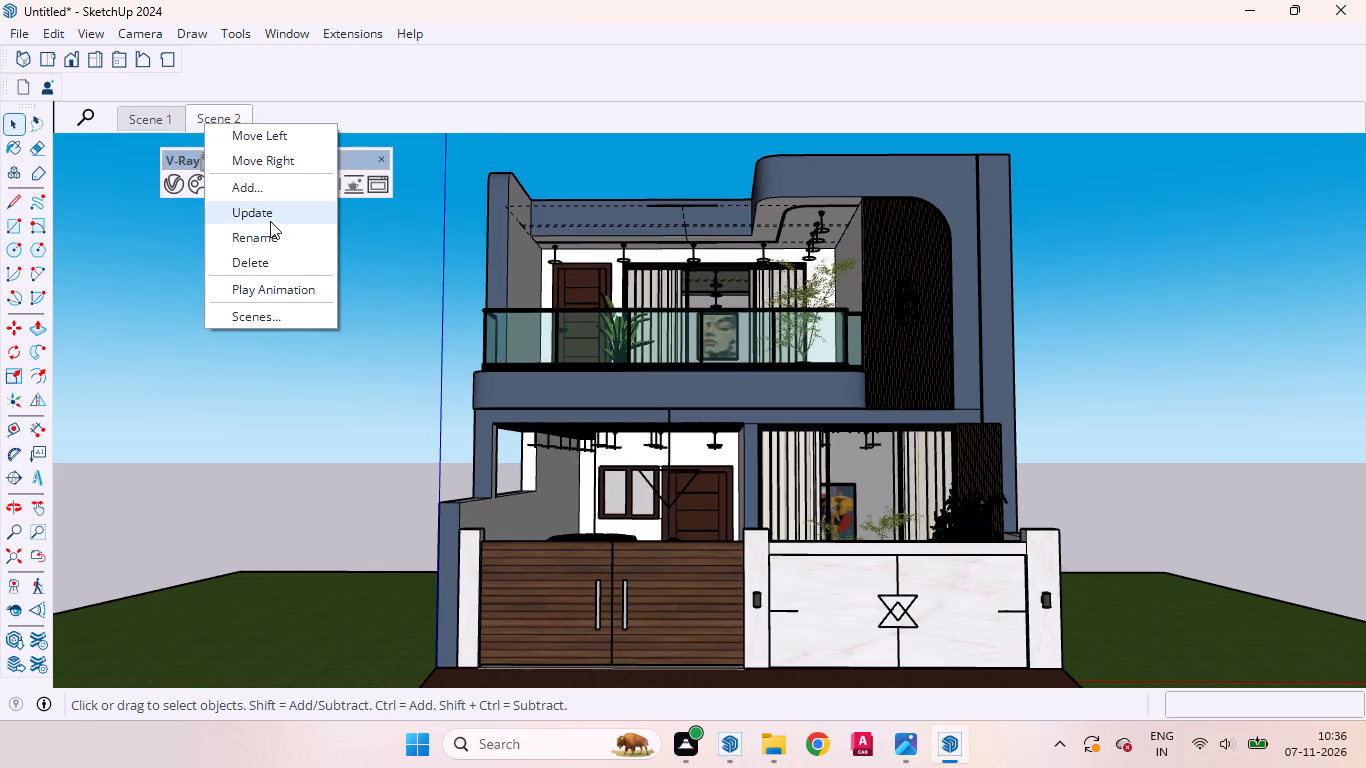
pyautogui.click(270, 221)
# Move the floating V-Ray tools up beside the scene tabs and launch the V-Ray Asset Editor, dismissing the log window and update notification.
pyautogui.moveTo(285, 157); pyautogui.dragTo(334, 125)
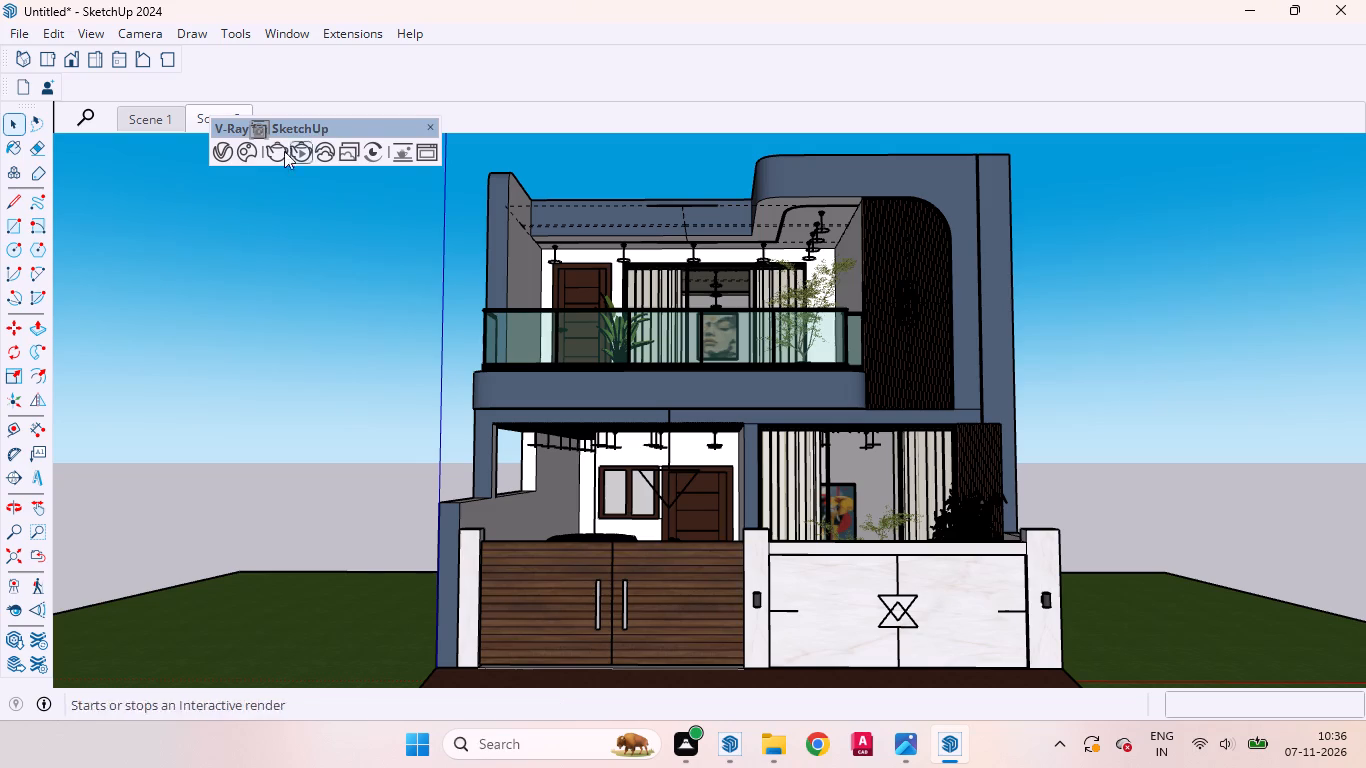
pyautogui.click(225, 153)
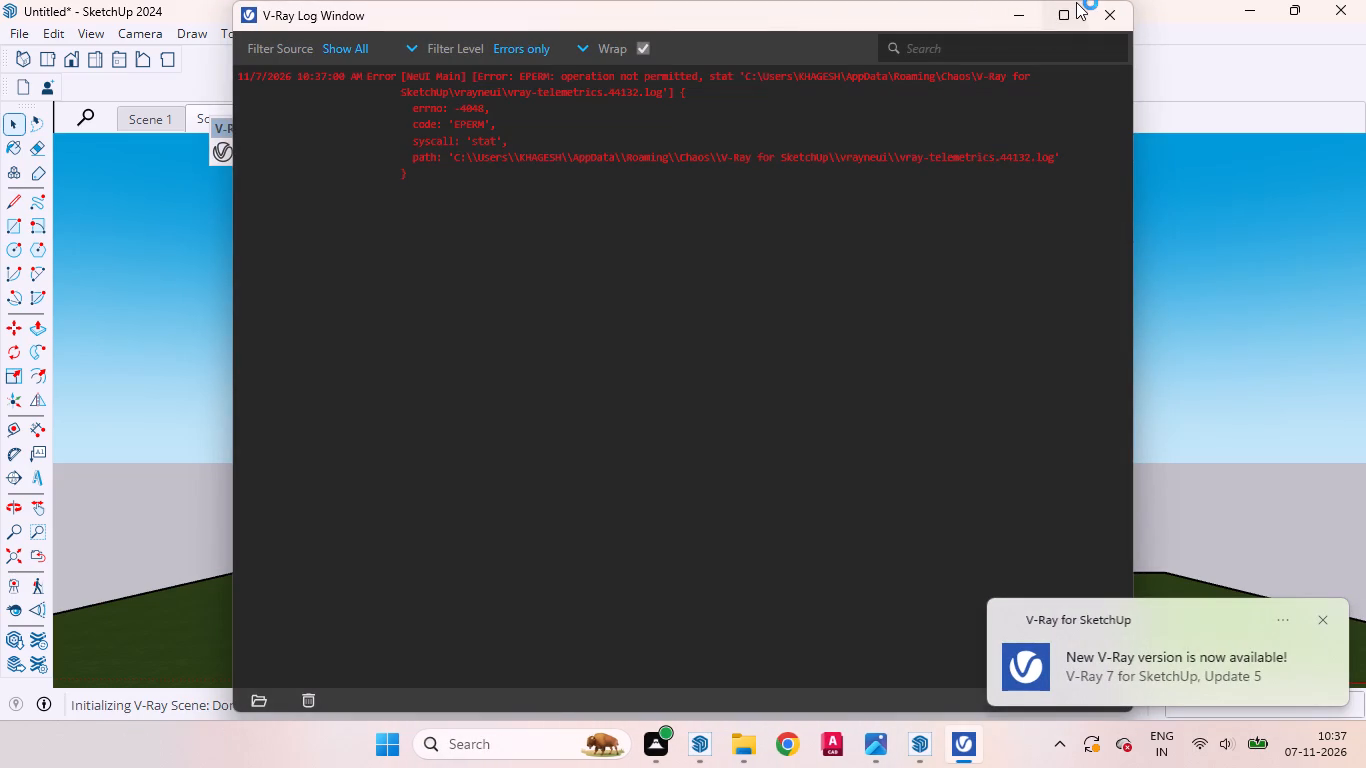
pyautogui.click(1114, 7)
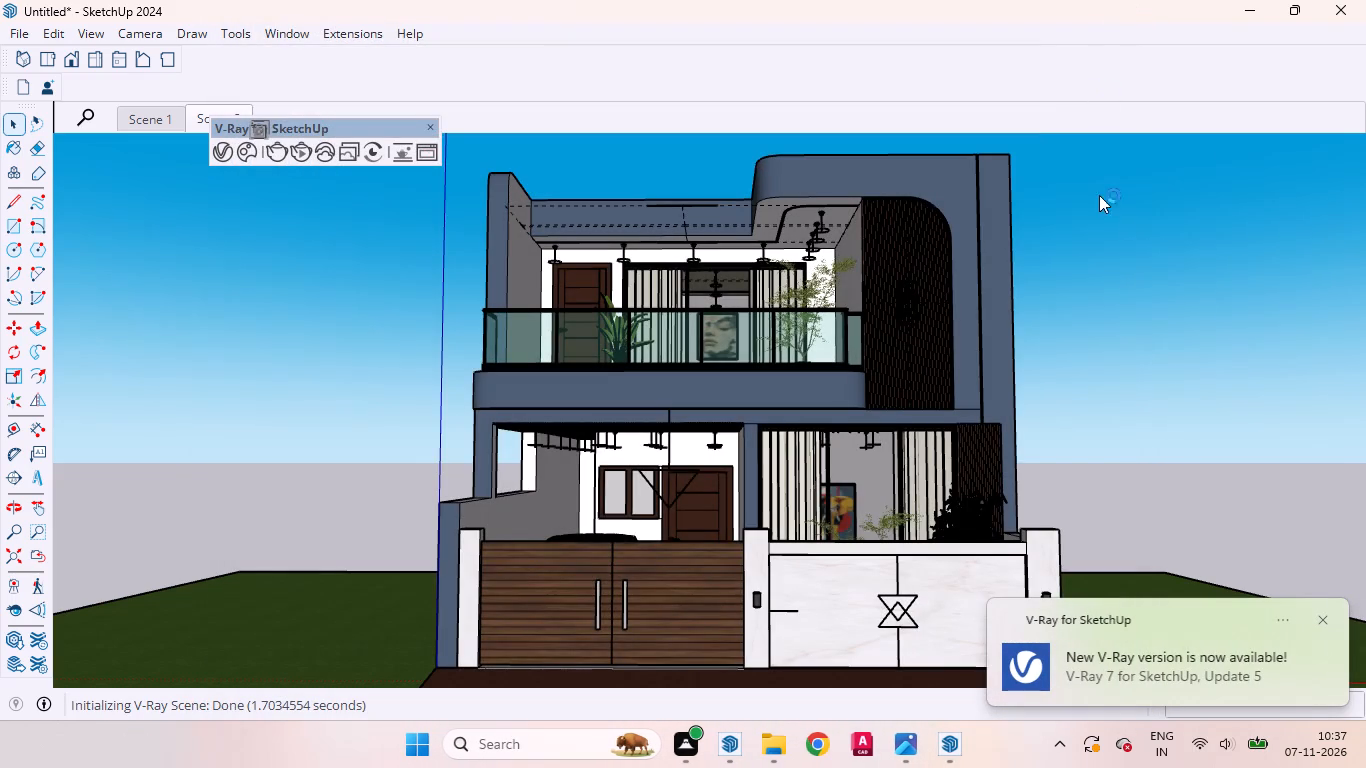
pyautogui.click(1321, 625)
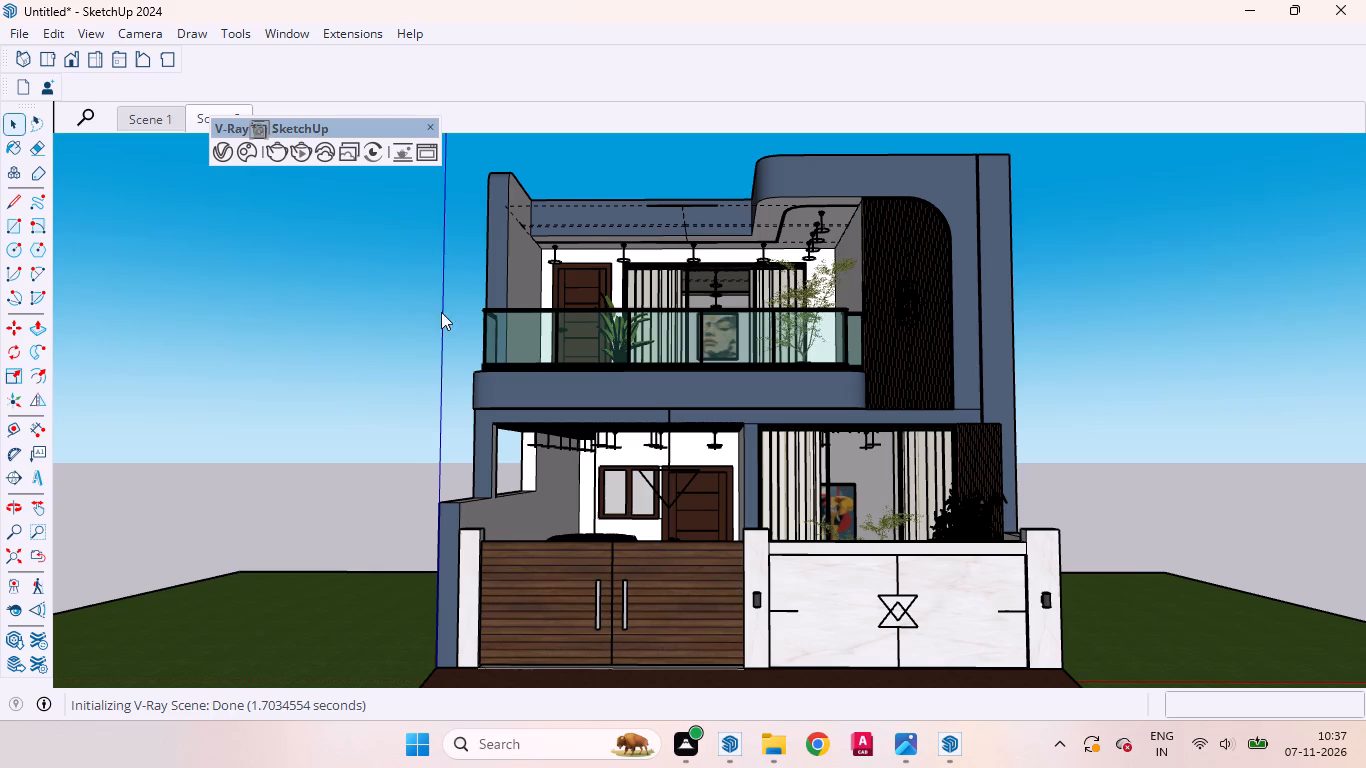
pyautogui.click(17, 124)
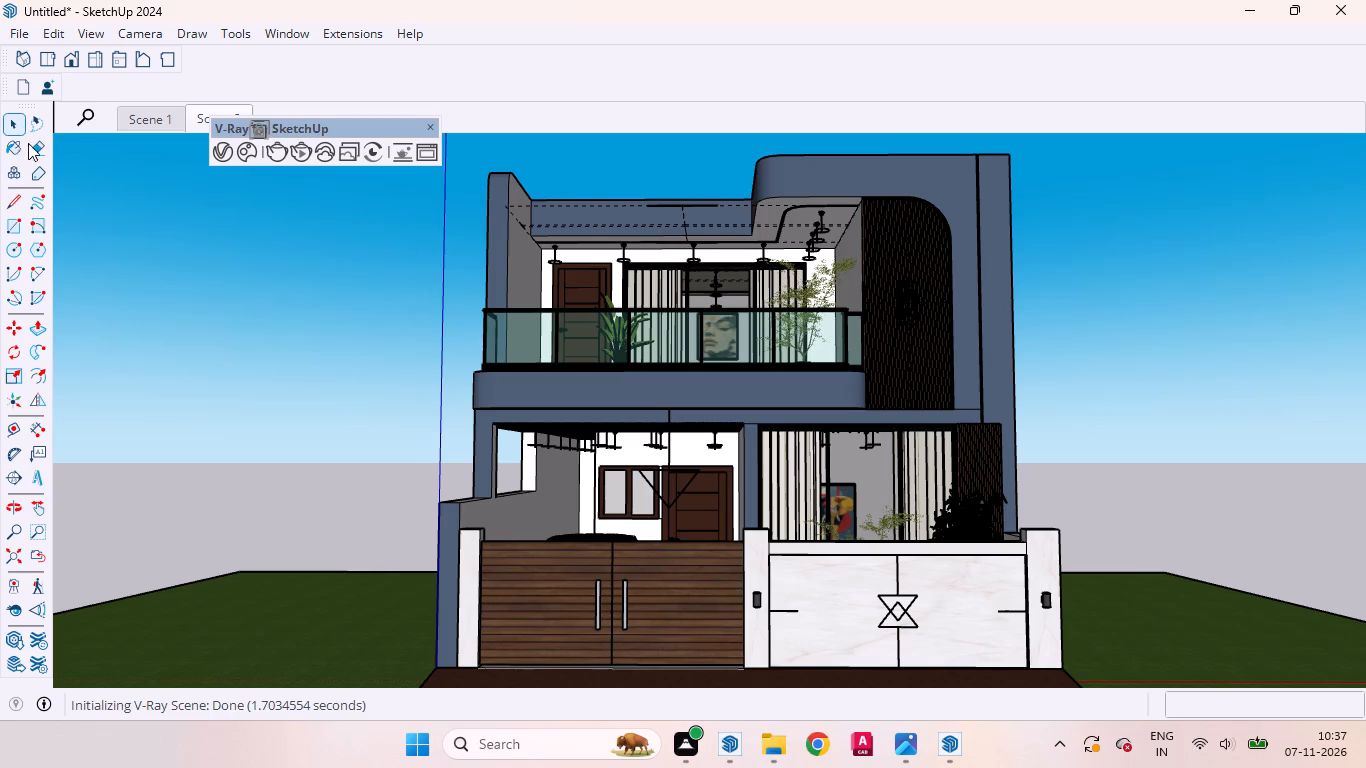
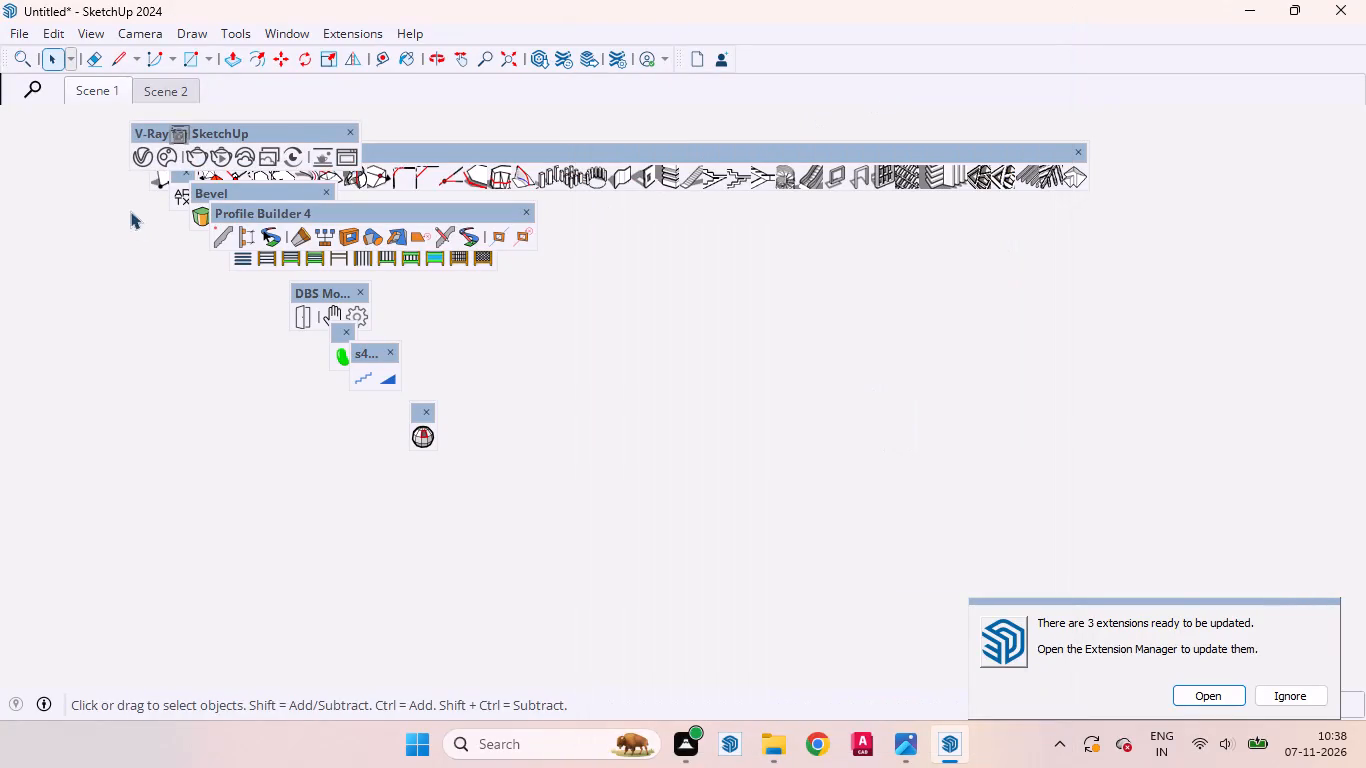
# Ignore the extension updates and close the floating Profile Builder 4, DBS, FenceMaker, Bevel, s4u-Stair and small single-icon toolbars.
pyautogui.click(143, 147)
pyautogui.click(1292, 700)
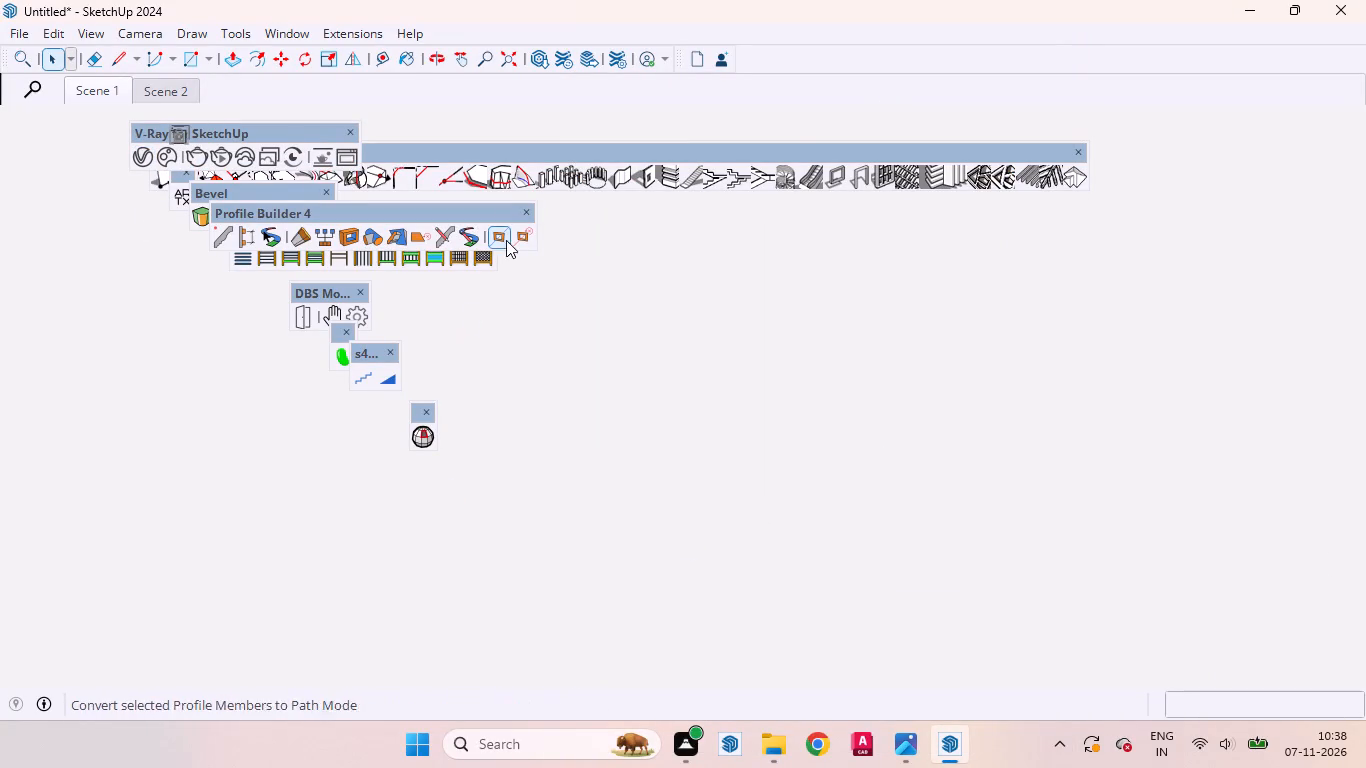
pyautogui.click(527, 212)
pyautogui.click(361, 287)
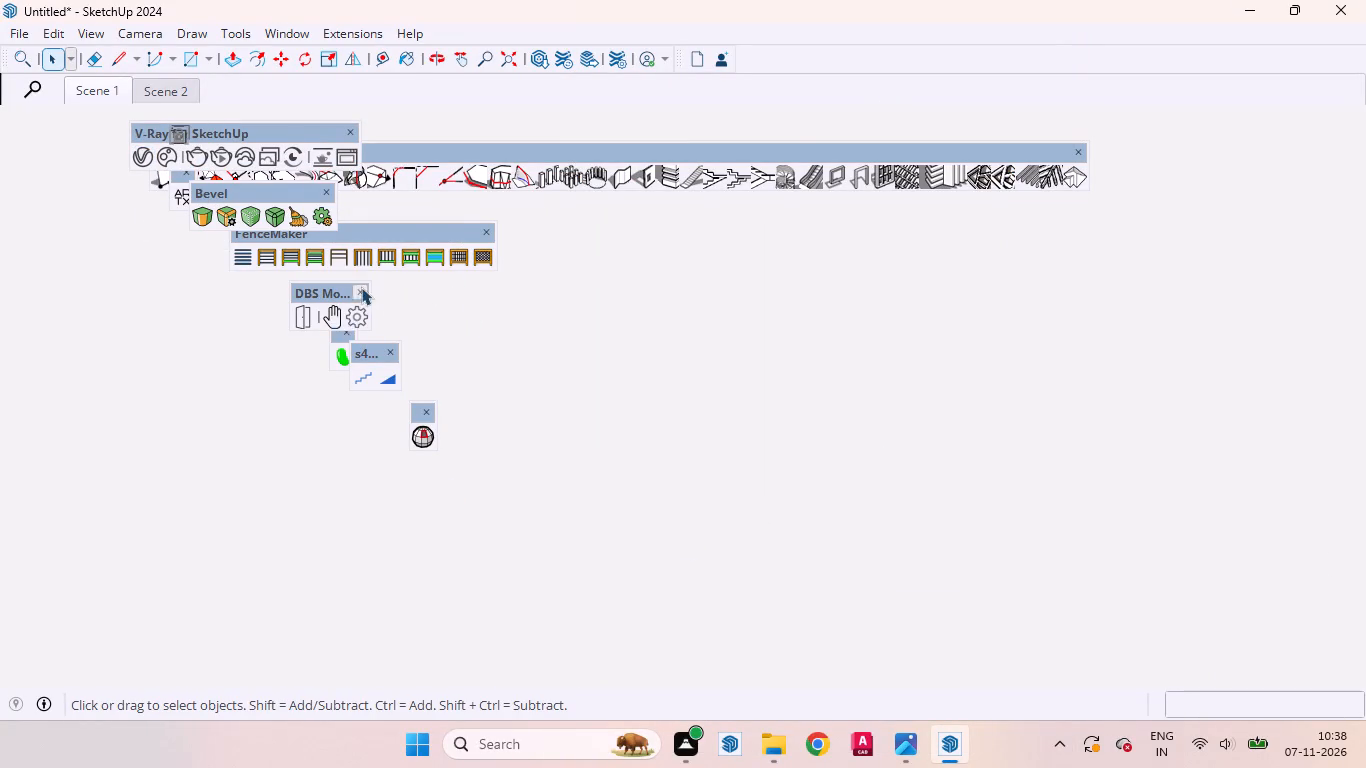
pyautogui.click(485, 226)
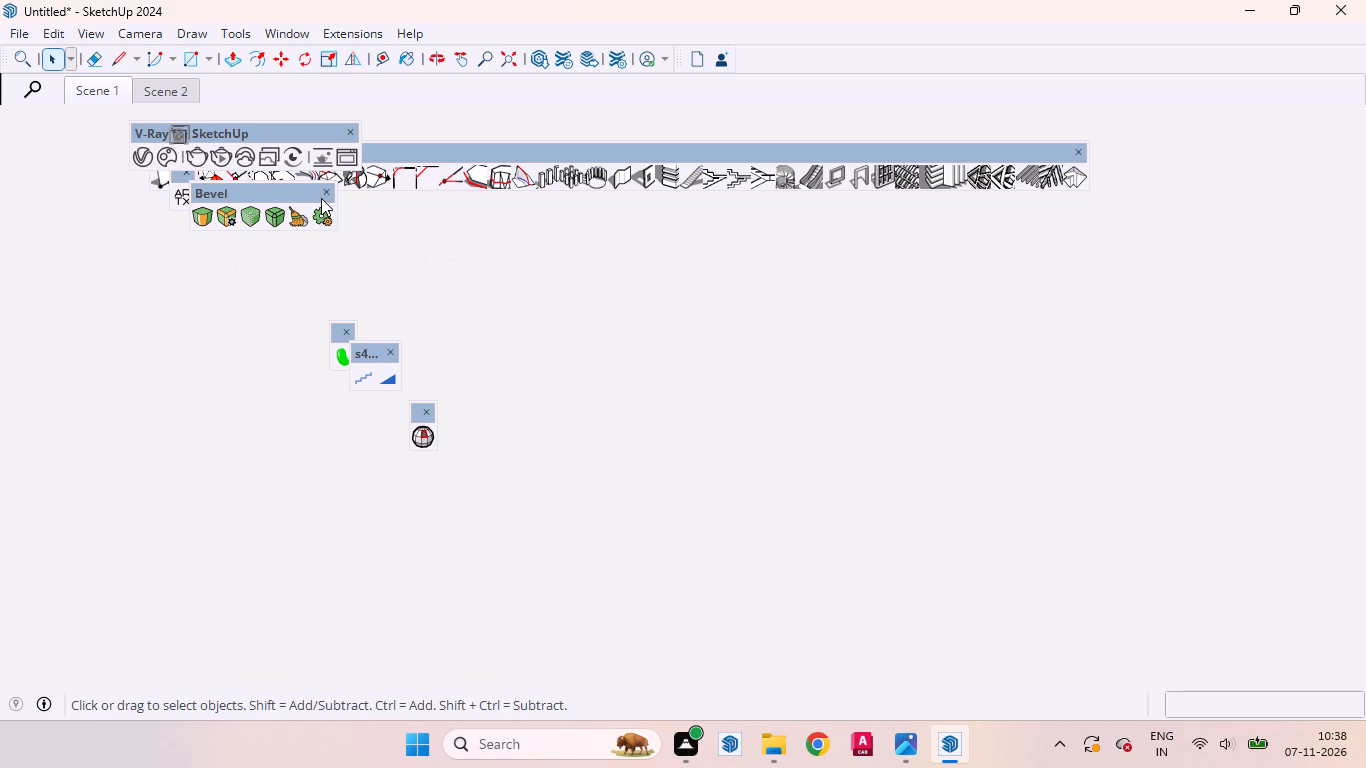
pyautogui.click(322, 193)
pyautogui.click(352, 330)
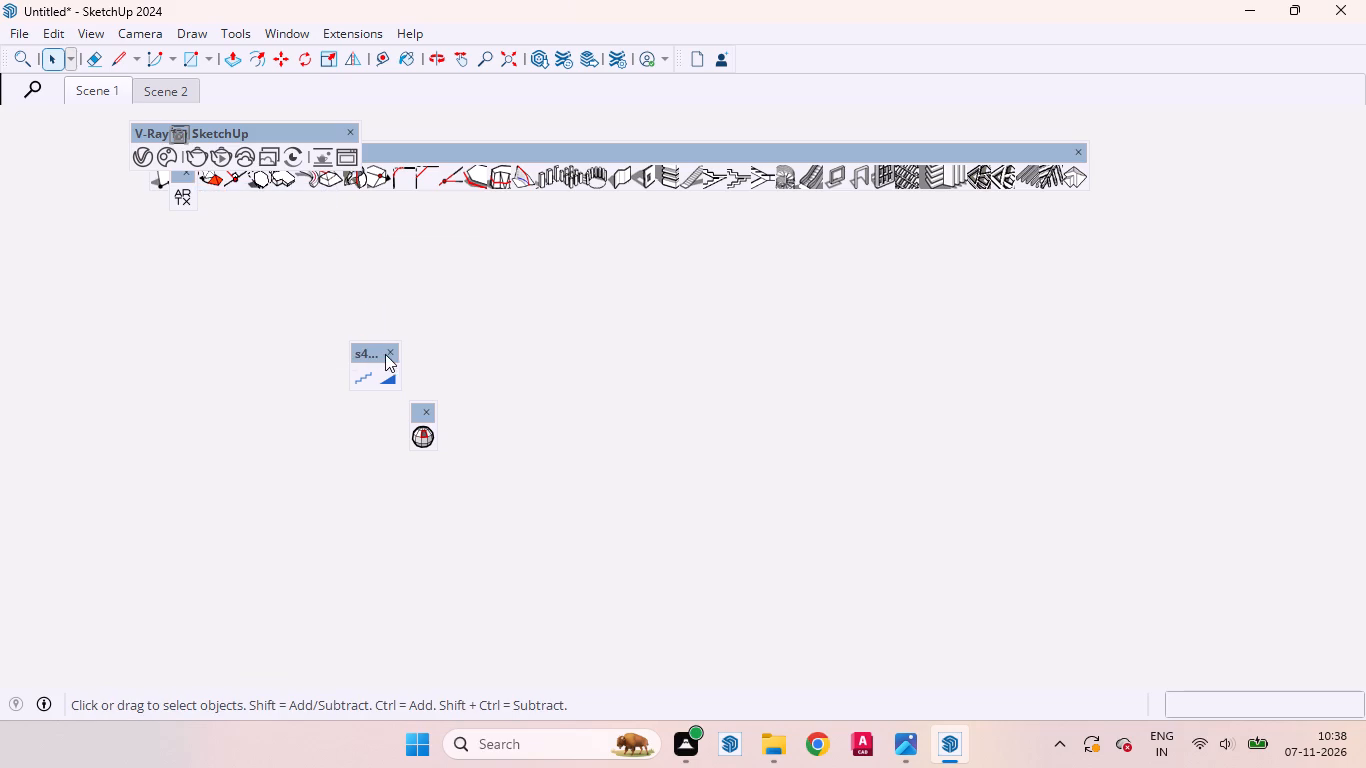
pyautogui.click(390, 352)
pyautogui.click(427, 407)
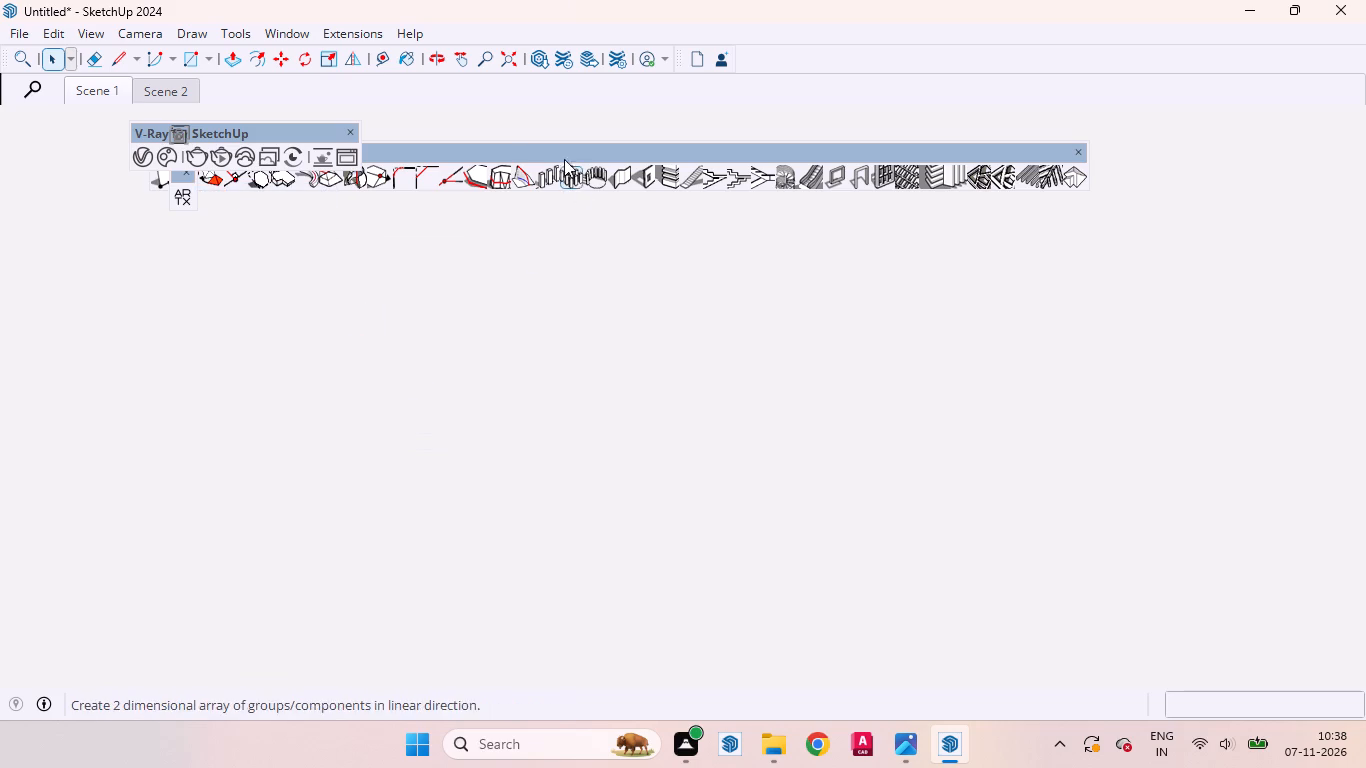
# Close the floating 1001bit - tools toolbar and the small toolbar beneath the V-Ray tools, keeping the V-Ray one.
pyautogui.moveTo(423, 153); pyautogui.dragTo(390, 301)
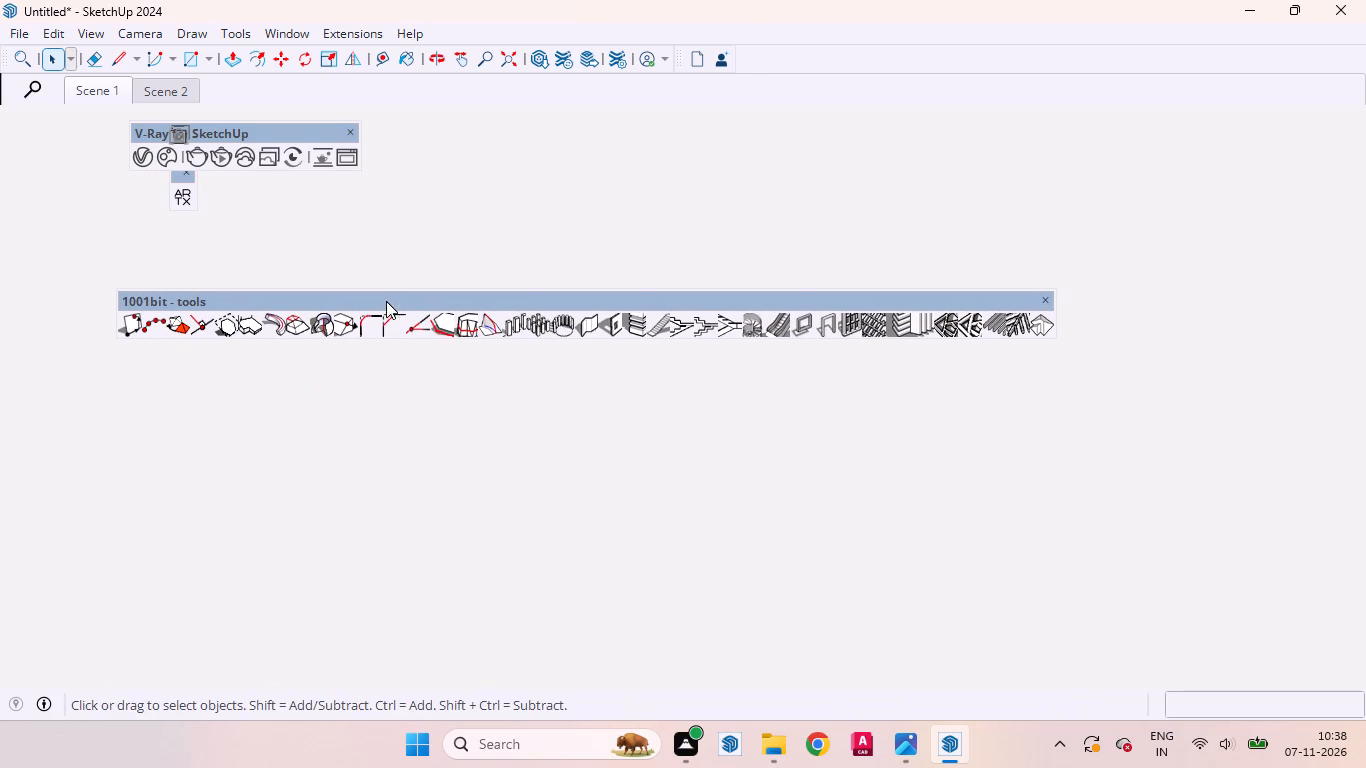
pyautogui.click(1041, 295)
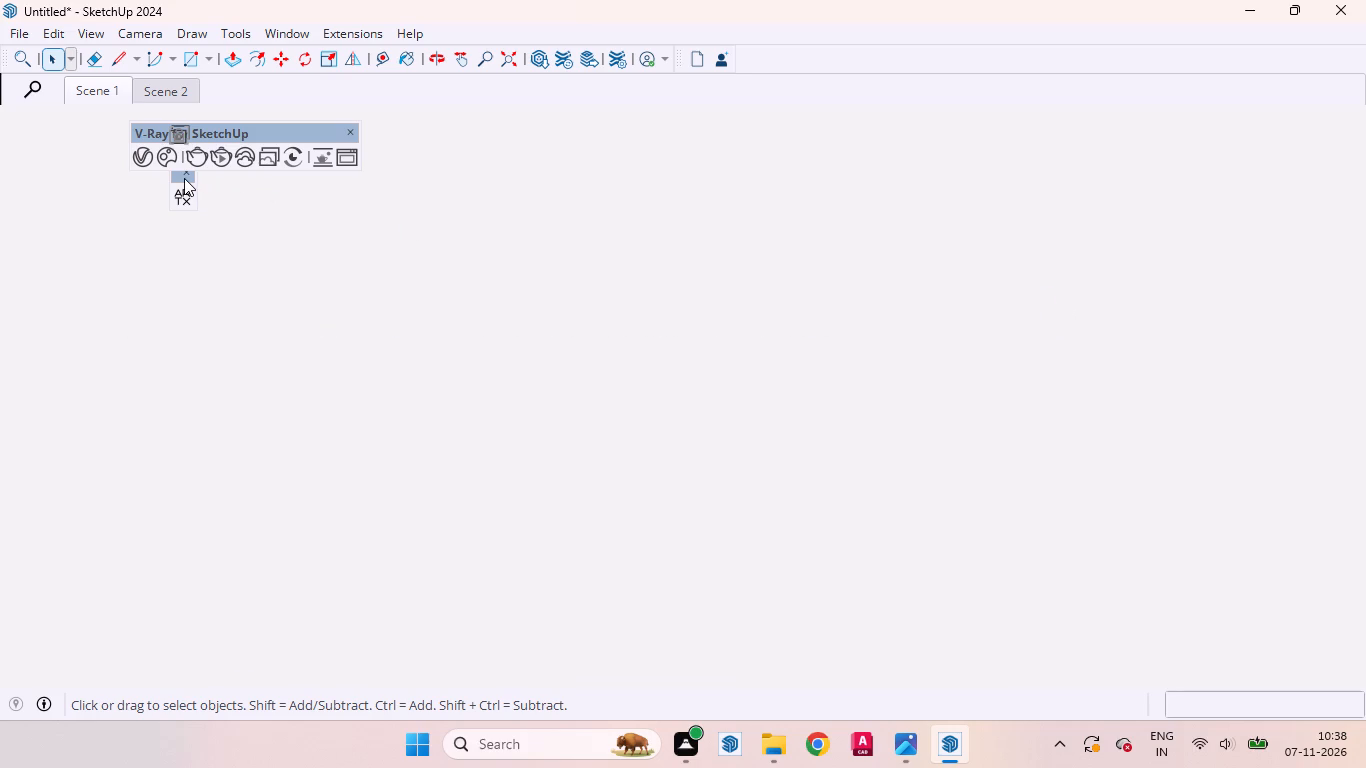
pyautogui.moveTo(184, 178); pyautogui.dragTo(210, 237)
pyautogui.moveTo(176, 182); pyautogui.dragTo(177, 185)
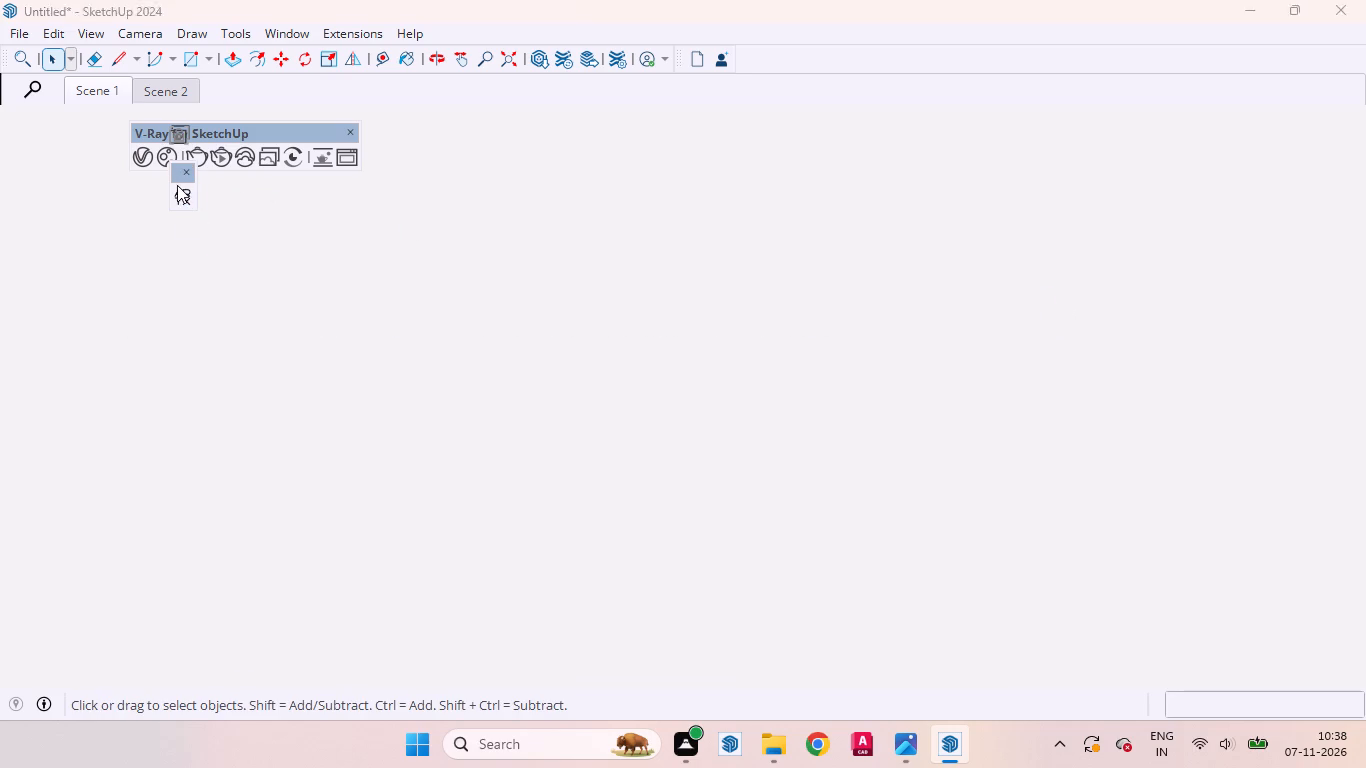
pyautogui.moveTo(177, 185); pyautogui.dragTo(201, 272)
pyautogui.click(211, 263)
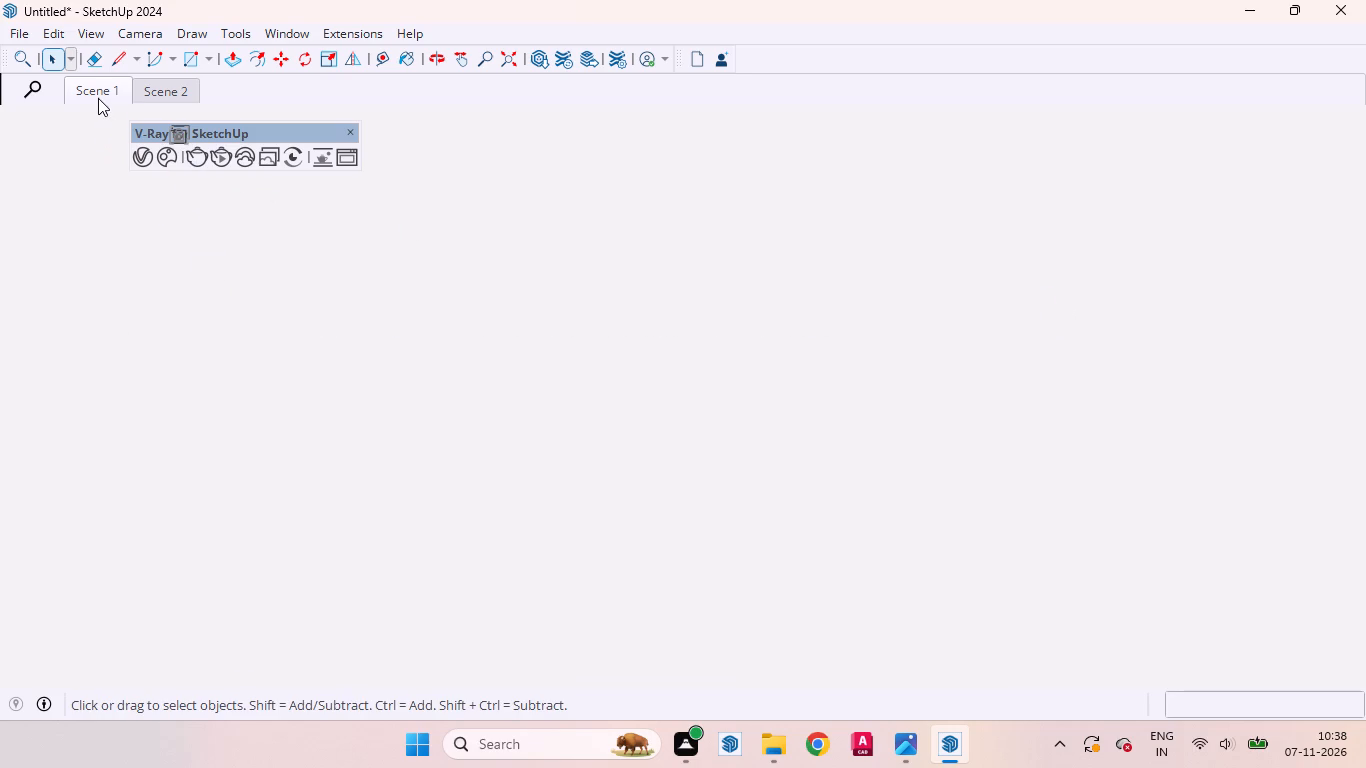
# Recall Scene 1, clear the selection, and switch to the saved front view in Scene 2.
pyautogui.click(97, 93)
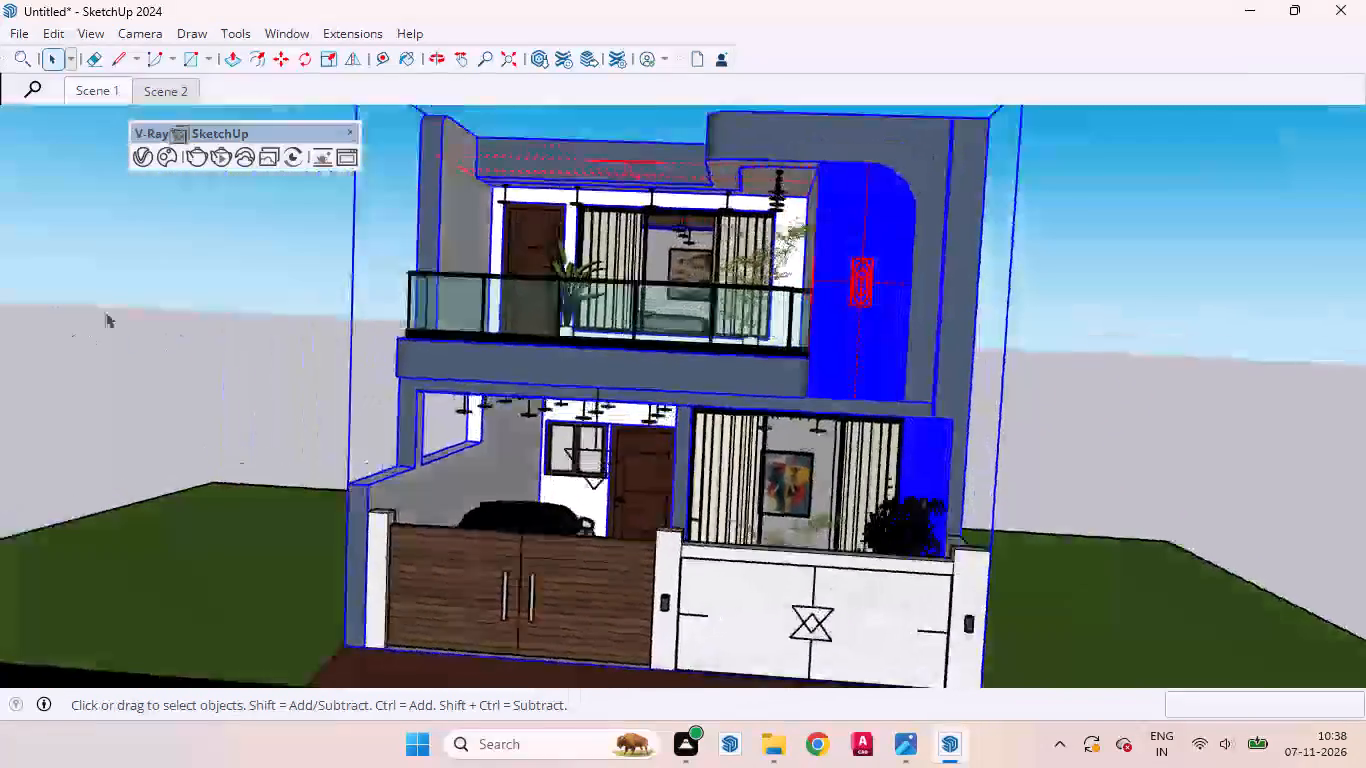
pyautogui.click(172, 327)
pyautogui.click(161, 90)
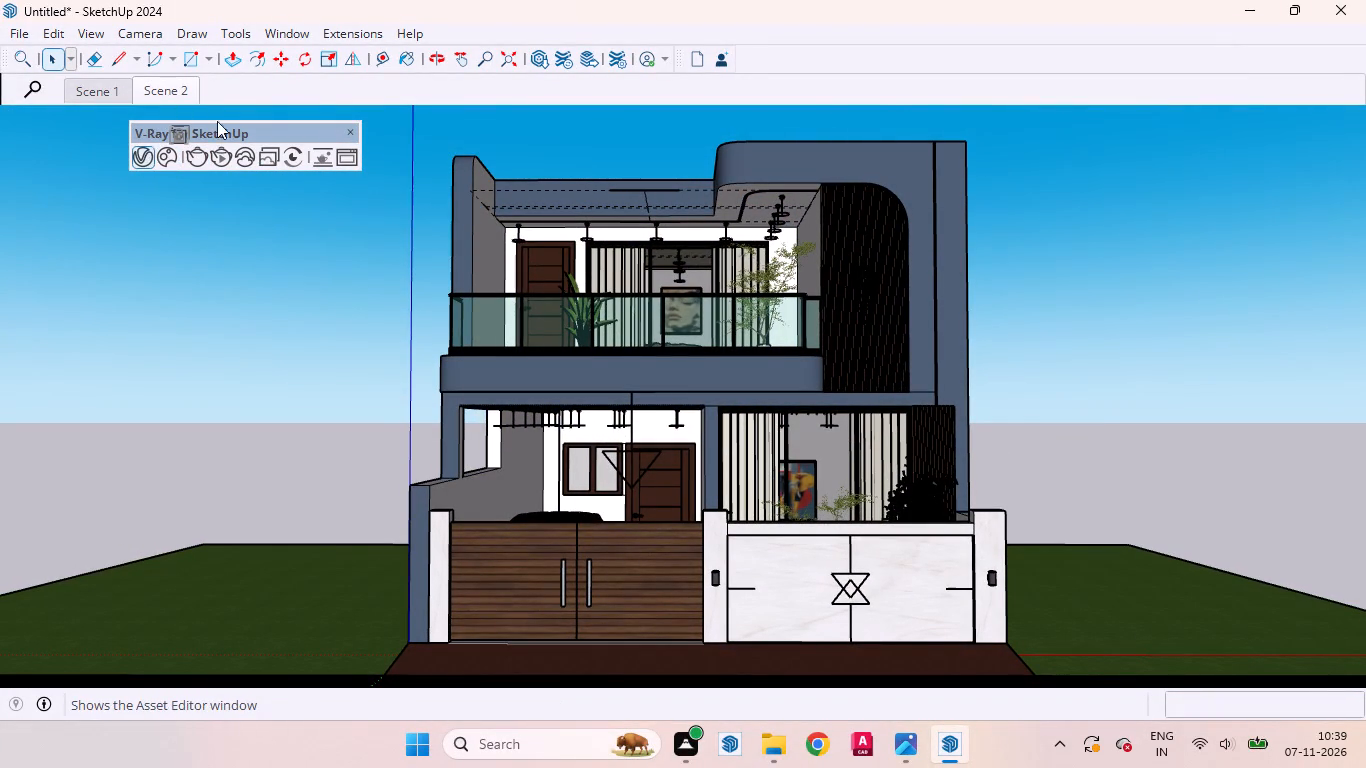
# Hide the Getting Started toolbar and display the Large Tool Set instead.
pyautogui.rightClick(492, 20)
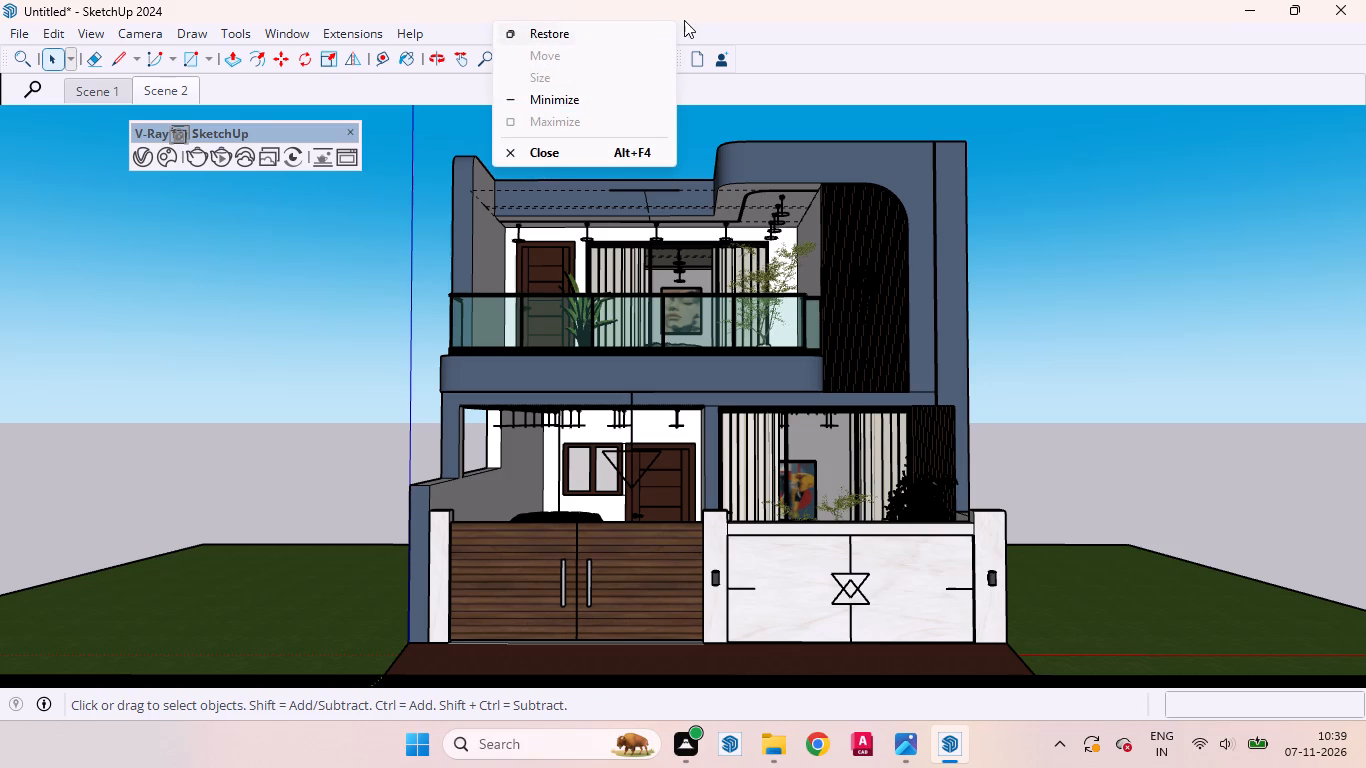
pyautogui.rightClick(692, 20)
pyautogui.rightClick(635, 38)
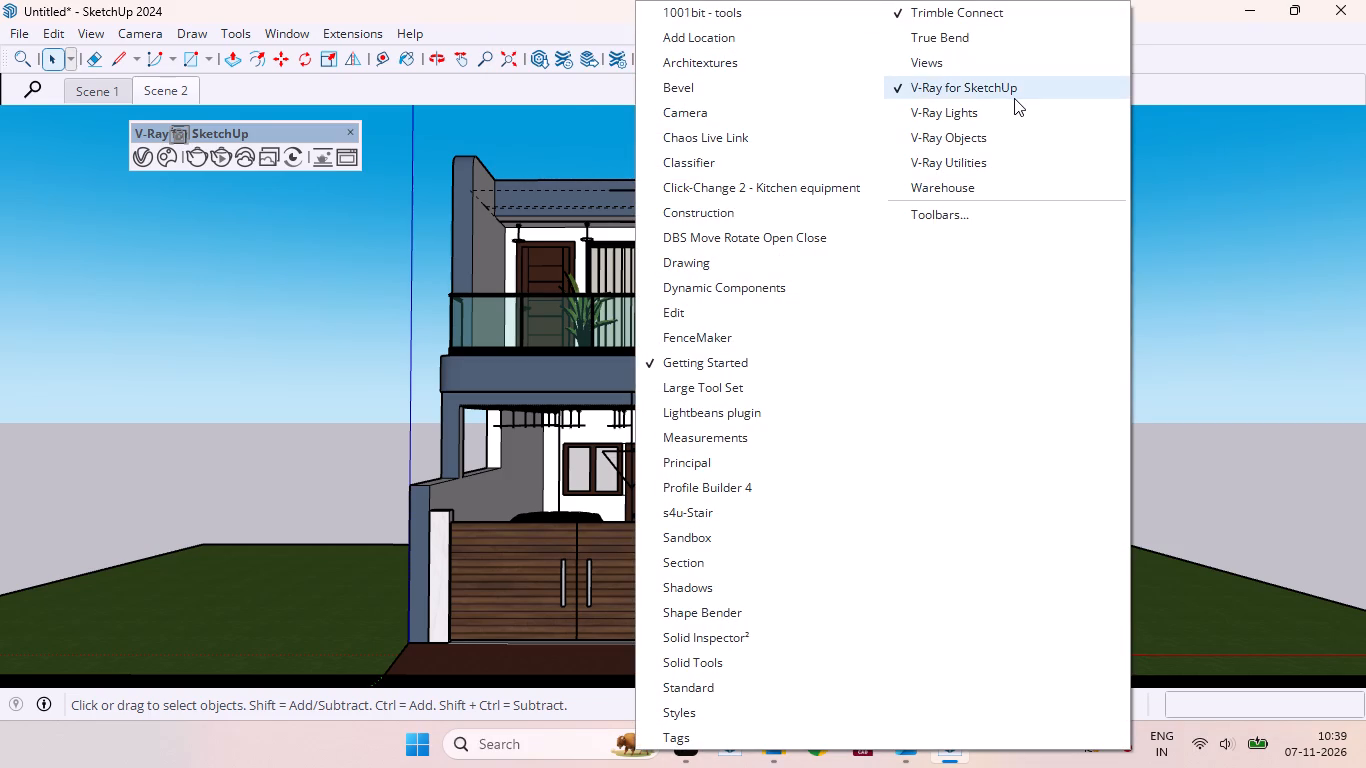
pyautogui.click(692, 370)
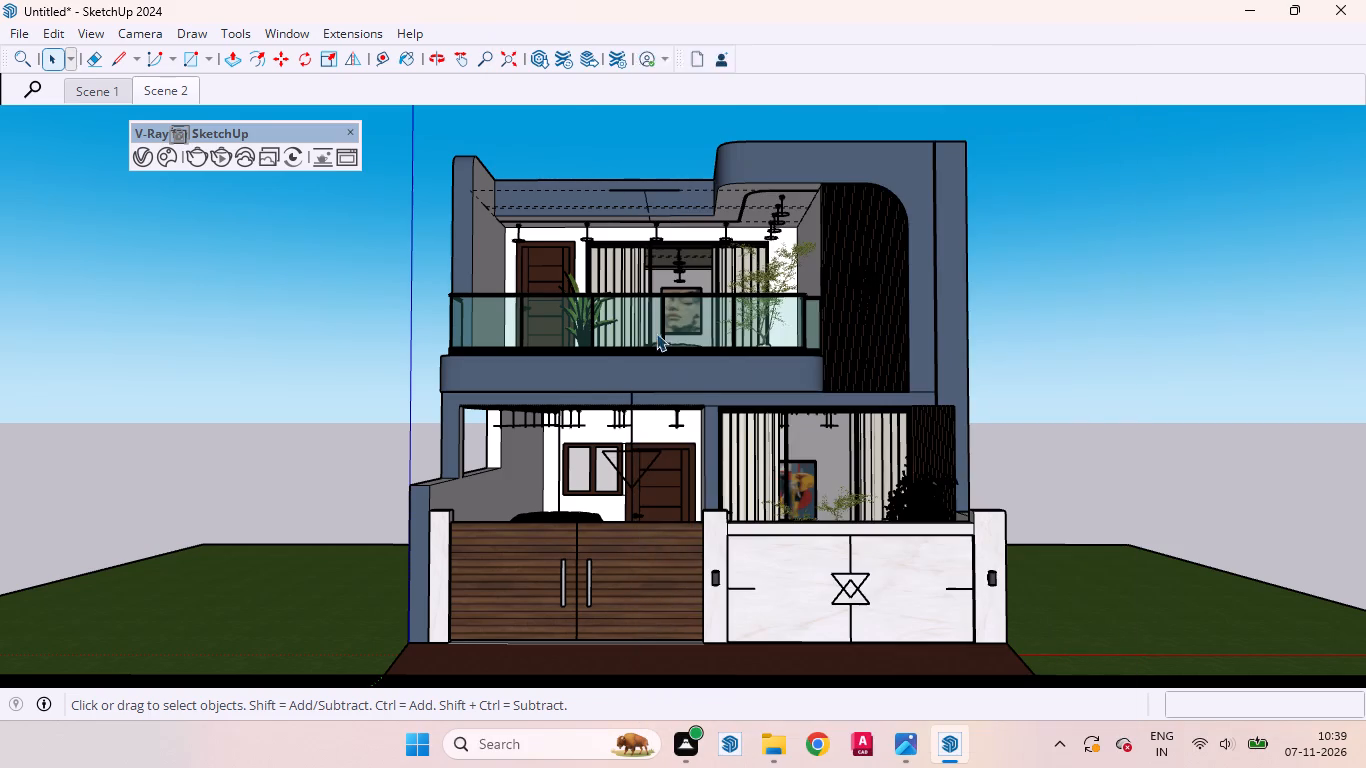
pyautogui.rightClick(517, 29)
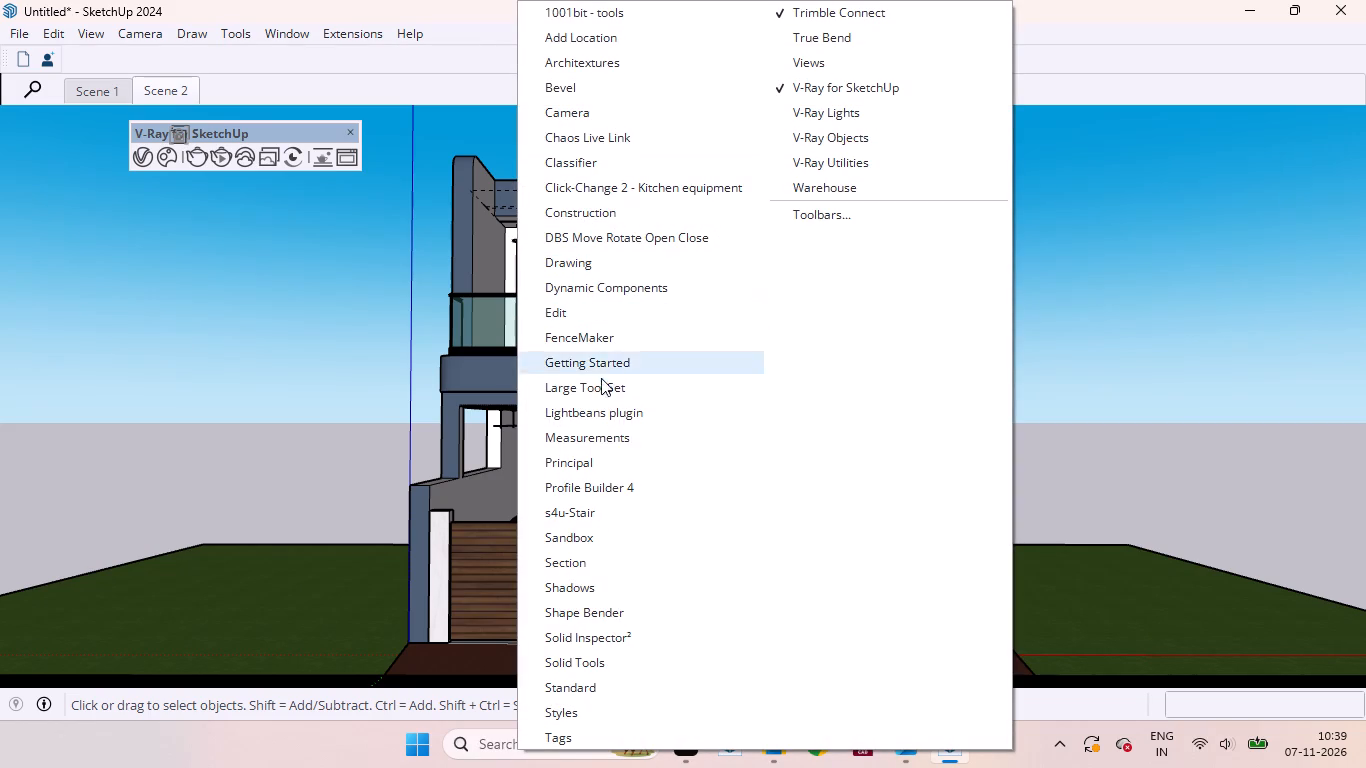
pyautogui.click(596, 390)
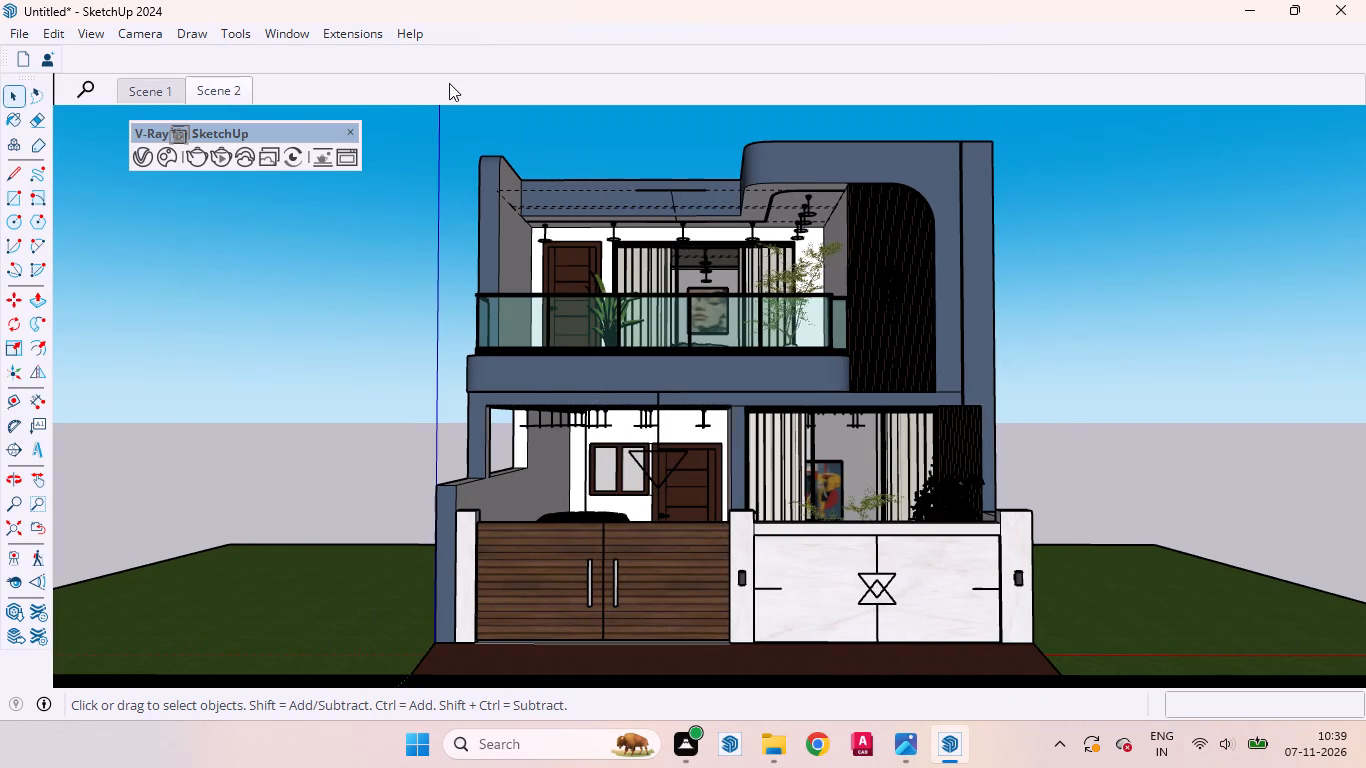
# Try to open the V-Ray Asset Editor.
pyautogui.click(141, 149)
# Hide the large sliding window component between the upper balcony and the bedroom.
pyautogui.scroll(10, 603, 210)
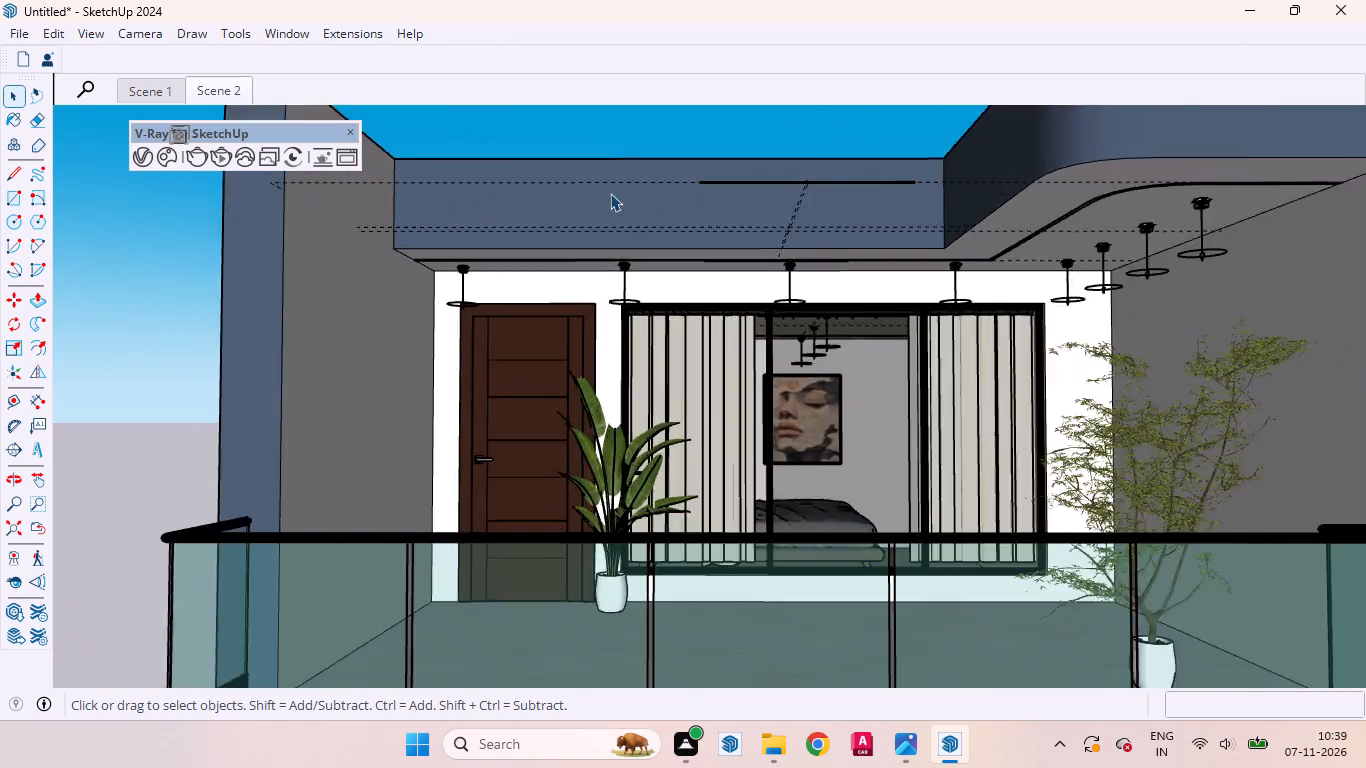
pyautogui.scroll(10, 610, 193)
pyautogui.scroll(-1, 661, 324)
pyautogui.moveTo(661, 324); pyautogui.dragTo(310, 245, button='middle')
pyautogui.scroll(2, 661, 324)
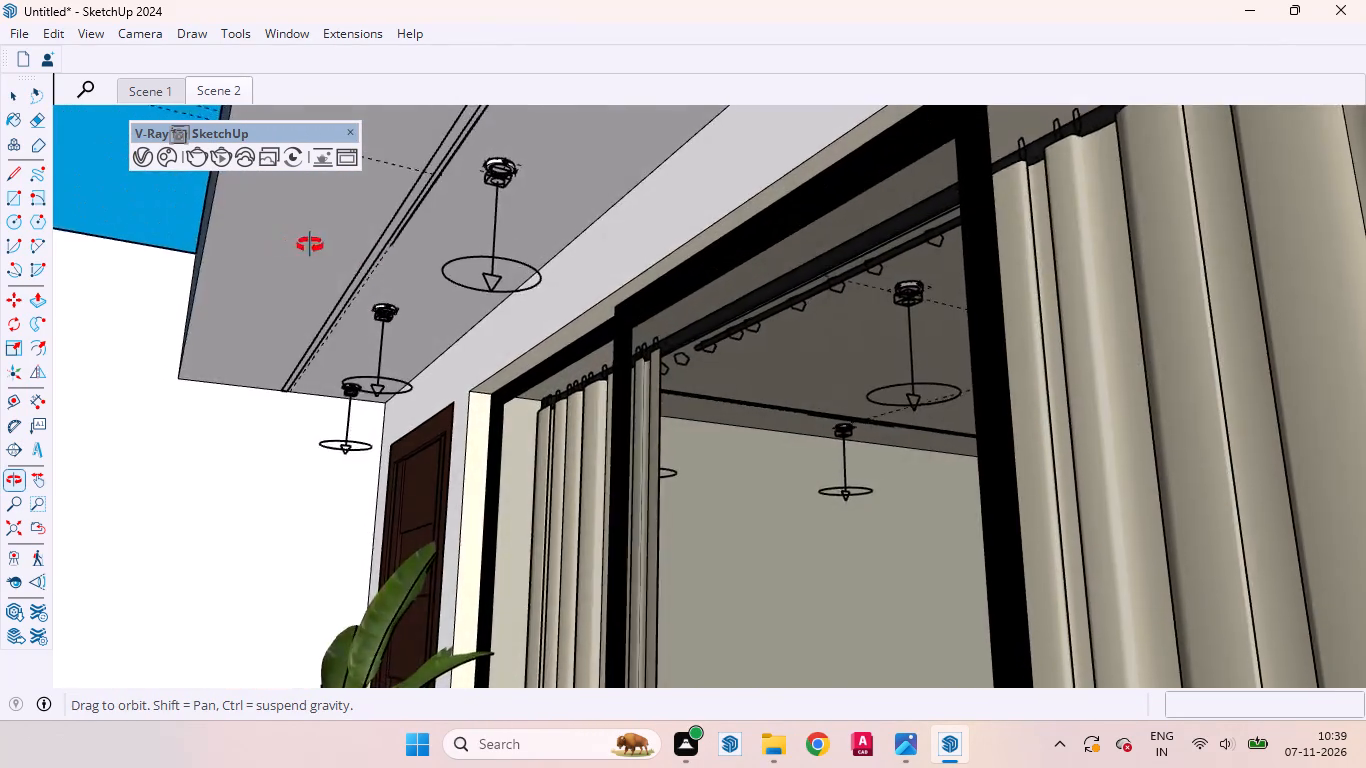
pyautogui.moveTo(310, 245); pyautogui.dragTo(514, 187, button='middle')
pyautogui.scroll(-14, 600, 306)
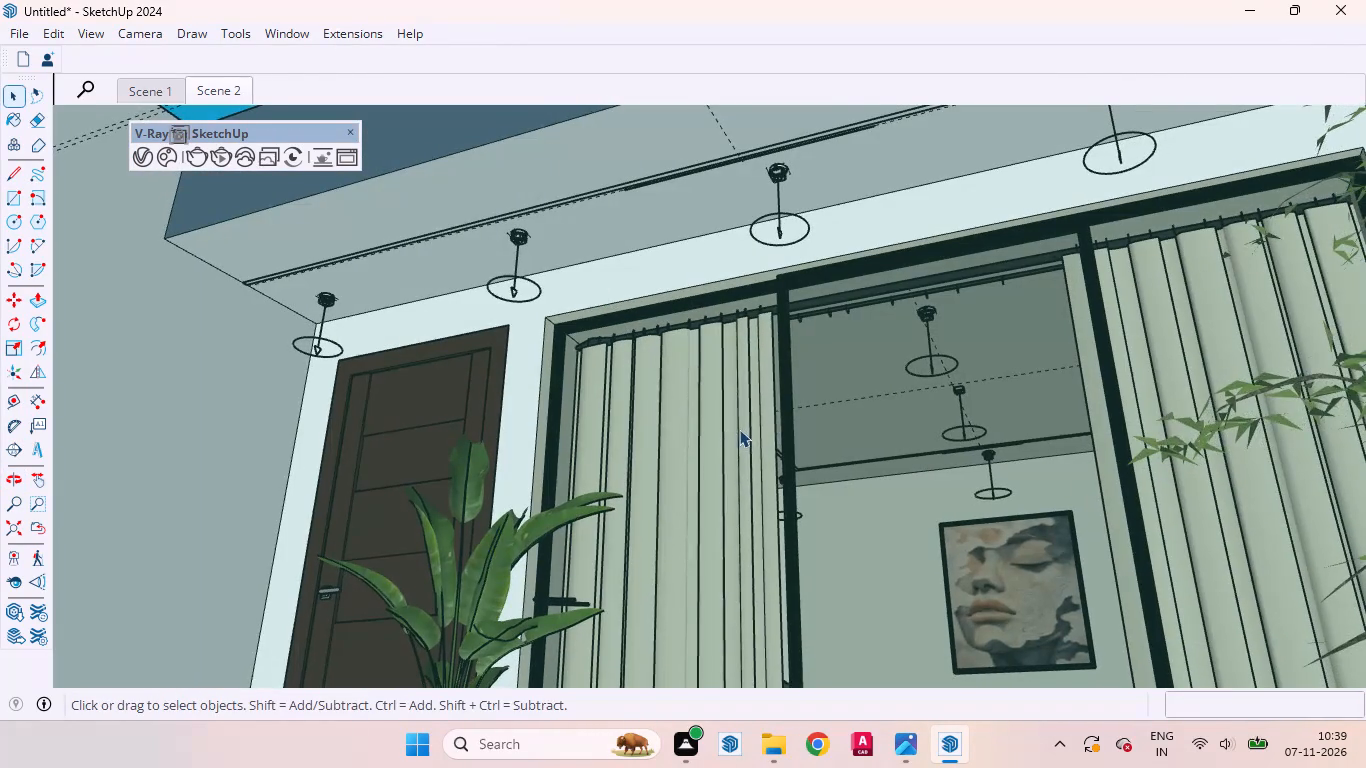
pyautogui.scroll(-19, 734, 429)
pyautogui.scroll(1, 589, 357)
pyautogui.moveTo(590, 355); pyautogui.dragTo(715, 722, button='middle')
pyautogui.scroll(-1, 730, 513)
pyautogui.scroll(1, 730, 513)
pyautogui.scroll(-9, 730, 513)
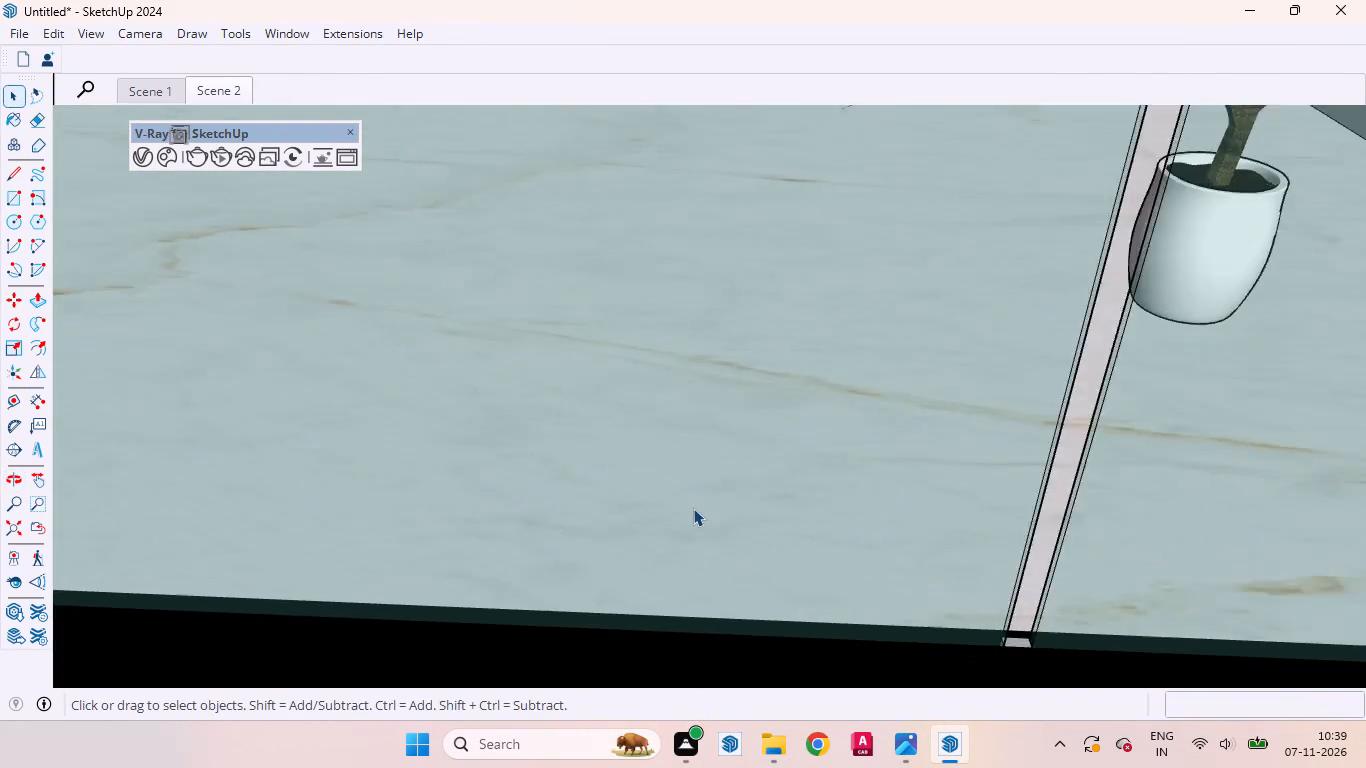
pyautogui.scroll(-15, 693, 508)
pyautogui.scroll(1, 677, 525)
pyautogui.scroll(-15, 677, 525)
pyautogui.scroll(1, 712, 591)
pyautogui.scroll(-7, 712, 591)
pyautogui.moveTo(709, 496); pyautogui.dragTo(709, 479, button='middle')
pyautogui.scroll(1, 709, 495)
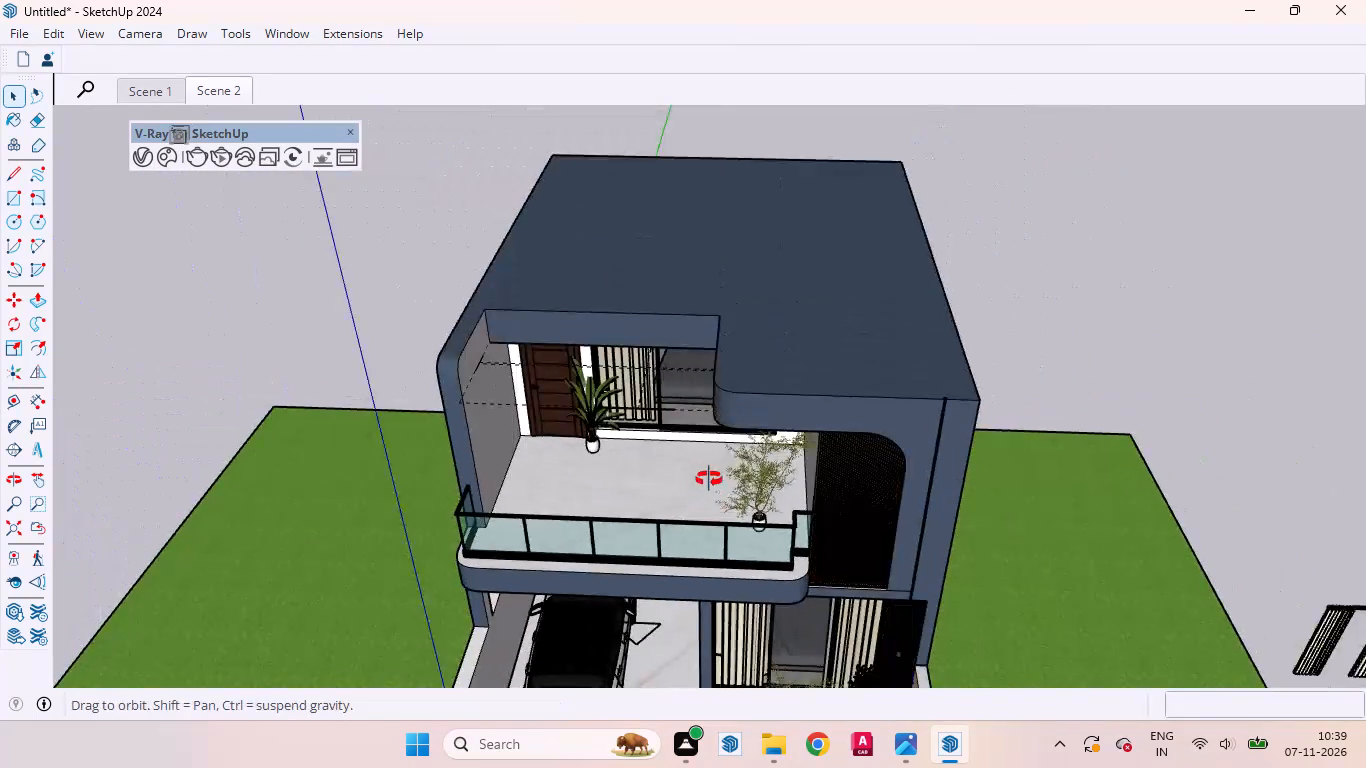
pyautogui.moveTo(709, 479); pyautogui.dragTo(755, 247, button='middle')
pyautogui.scroll(7, 695, 321)
pyautogui.scroll(-1, 699, 333)
pyautogui.scroll(13, 699, 333)
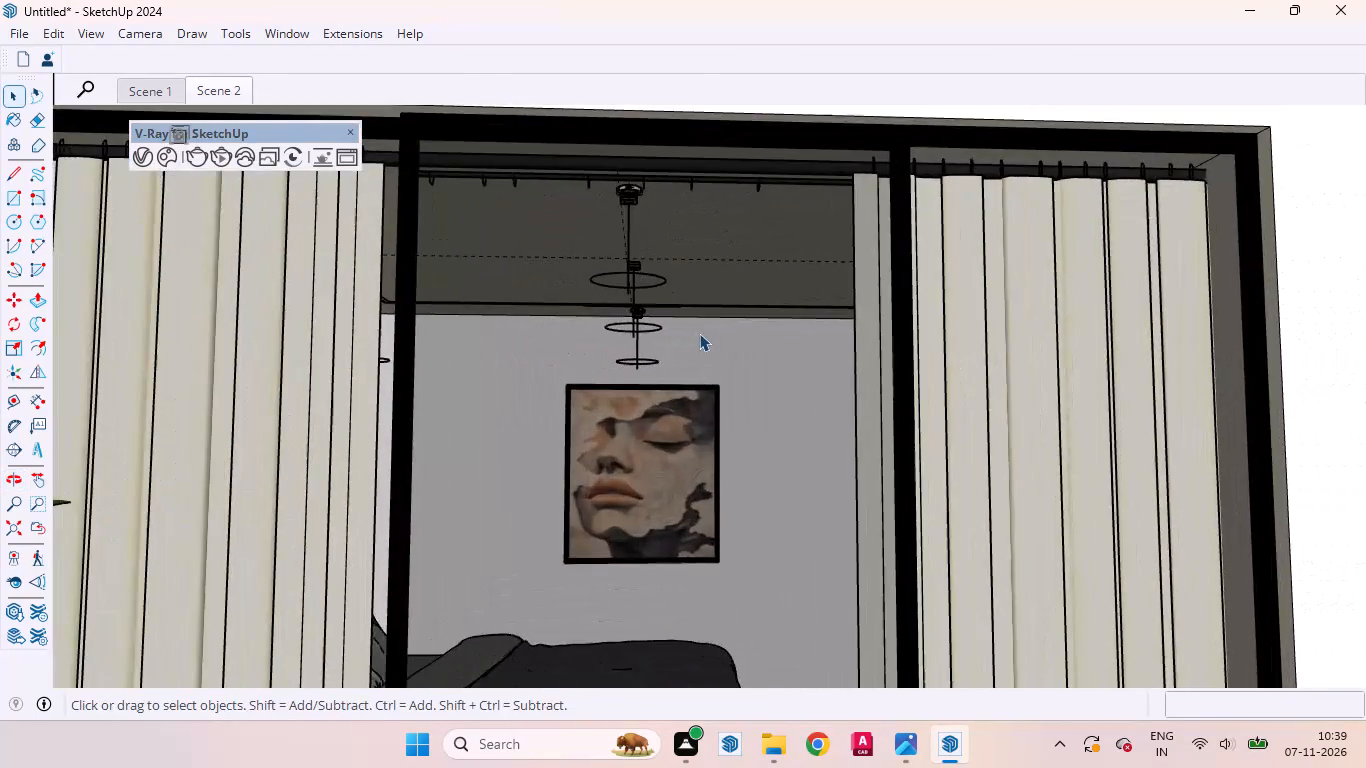
pyautogui.scroll(-20, 691, 340)
pyautogui.scroll(-2, 691, 340)
pyautogui.scroll(2, 643, 310)
pyautogui.scroll(-1, 643, 310)
pyautogui.scroll(1, 660, 330)
pyautogui.moveTo(660, 337); pyautogui.dragTo(644, 420, button='middle')
pyautogui.scroll(6, 637, 383)
pyautogui.click(633, 325)
pyautogui.rightClick(632, 325)
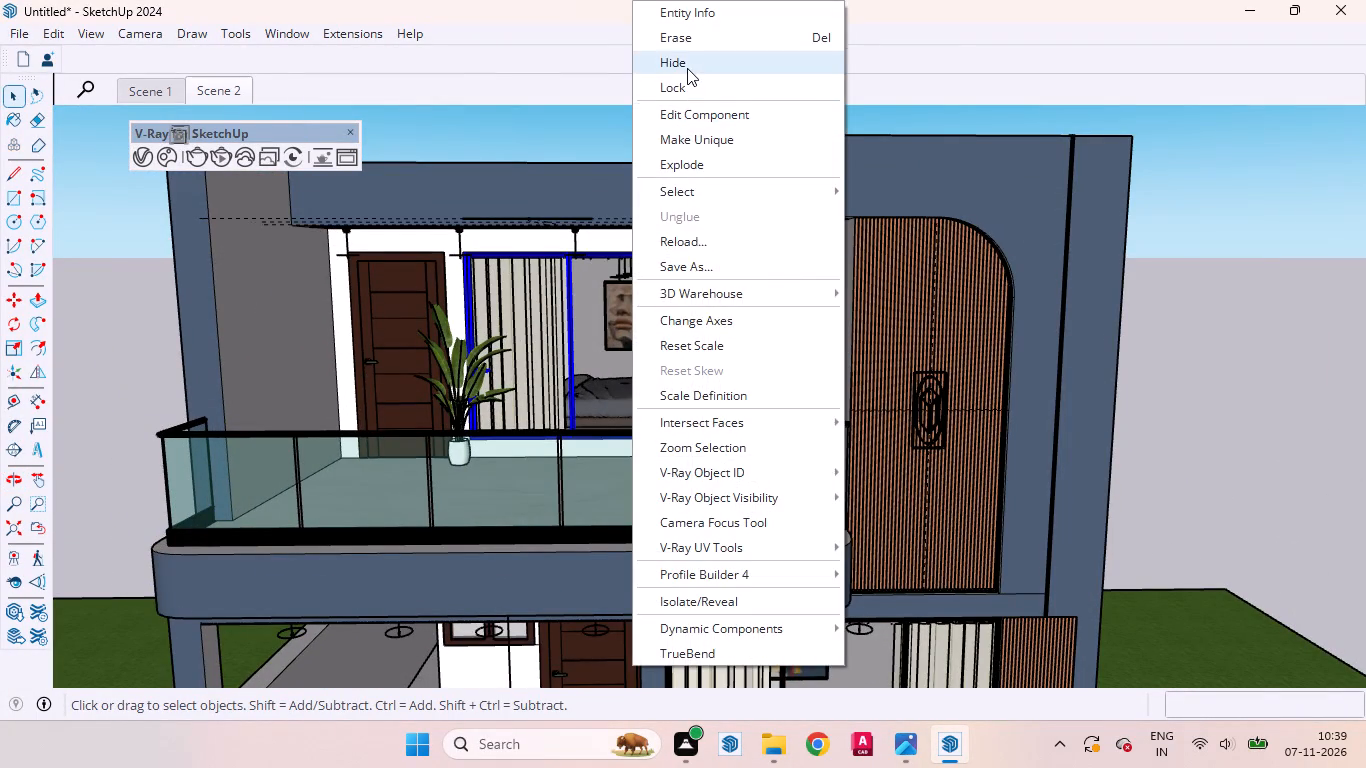
pyautogui.click(687, 67)
# Scale the framed face artwork on the bedroom wall inward from its left edge to about 0.95 along the red axis.
pyautogui.scroll(14, 590, 239)
pyautogui.click(673, 370)
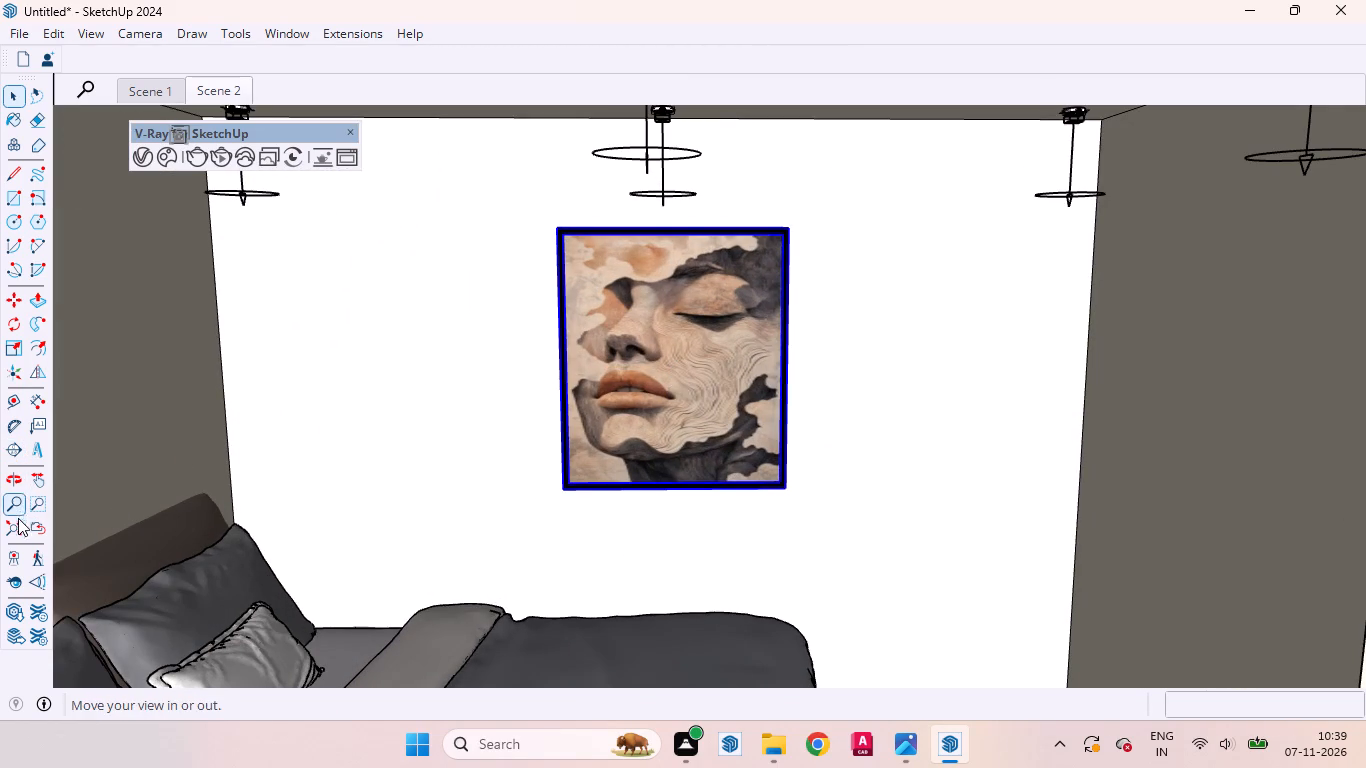
pyautogui.click(13, 353)
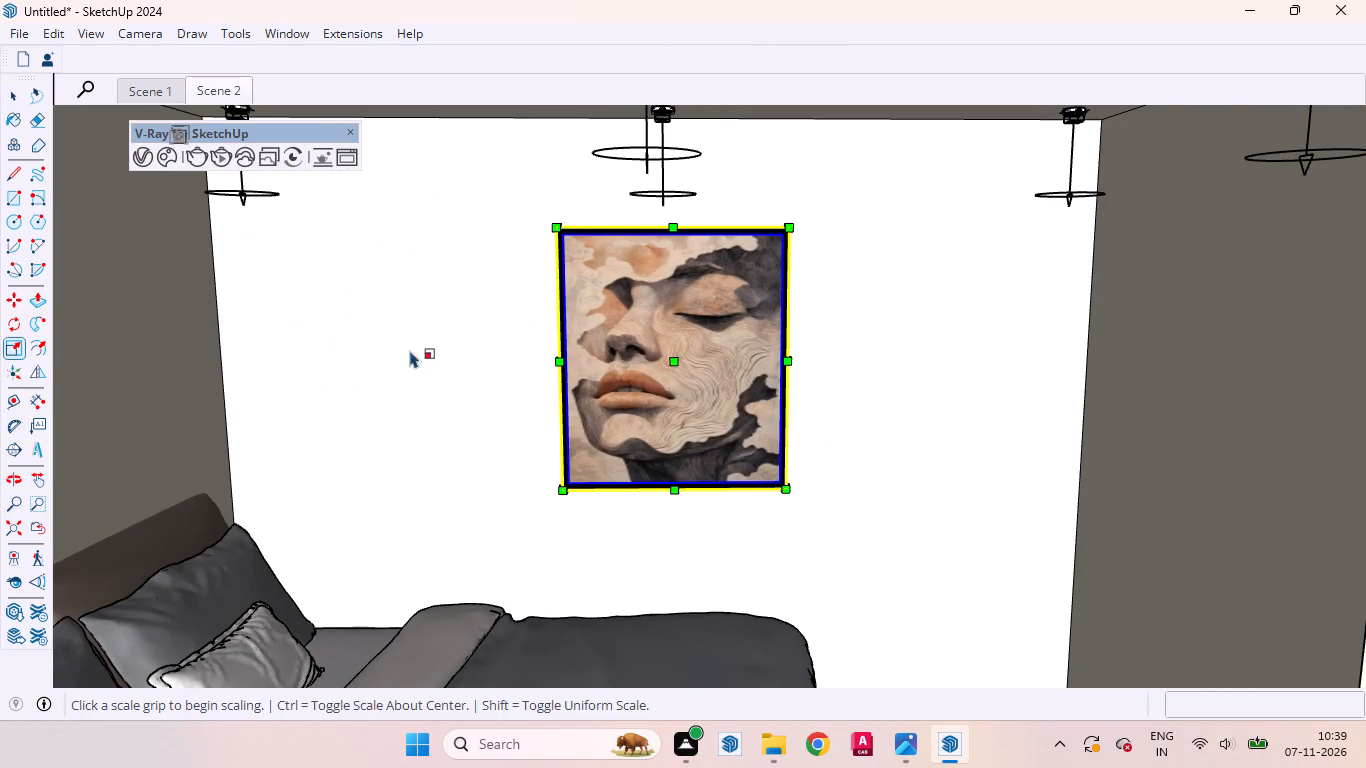
pyautogui.scroll(5, 493, 340)
pyautogui.scroll(-2, 547, 340)
pyautogui.scroll(7, 551, 342)
pyautogui.moveTo(554, 367); pyautogui.dragTo(755, 419, button='middle')
pyautogui.scroll(3, 611, 438)
pyautogui.scroll(-3, 609, 437)
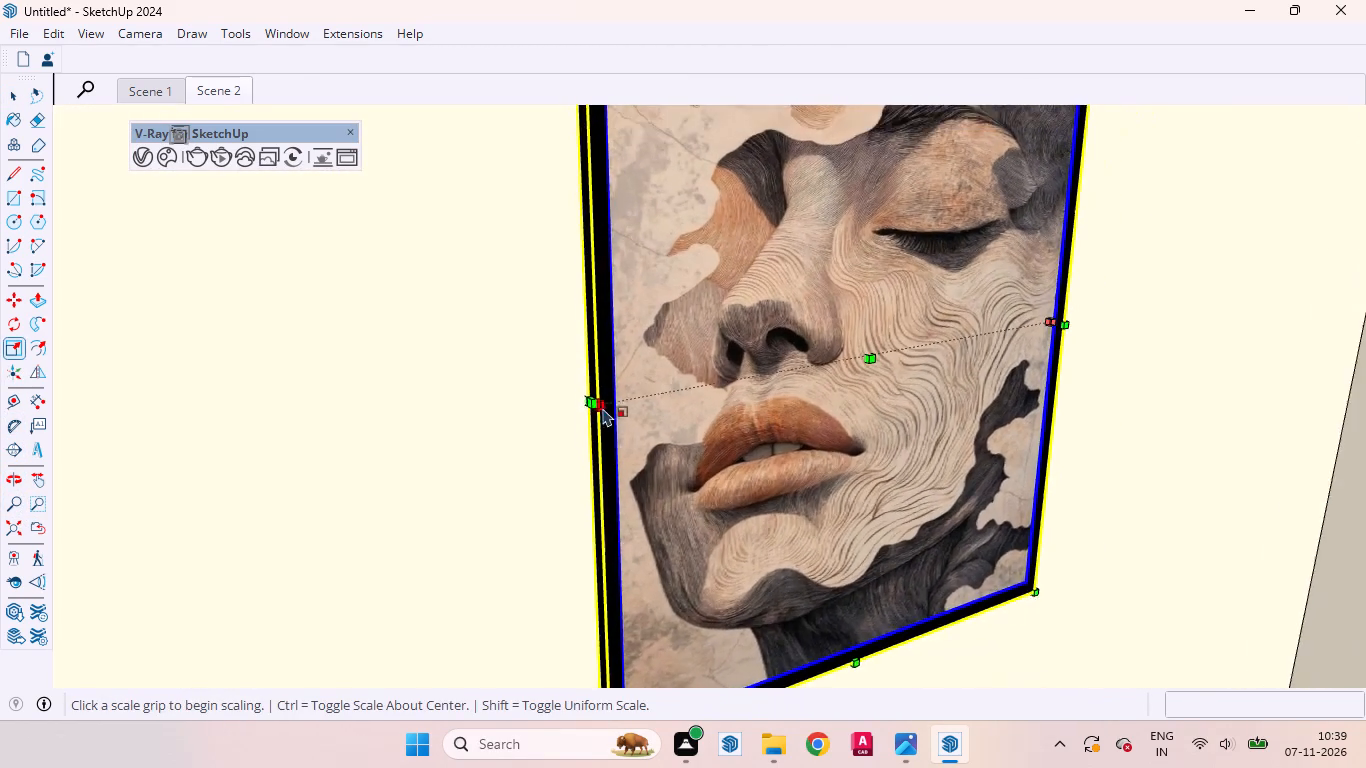
pyautogui.scroll(7, 589, 387)
pyautogui.click(597, 415)
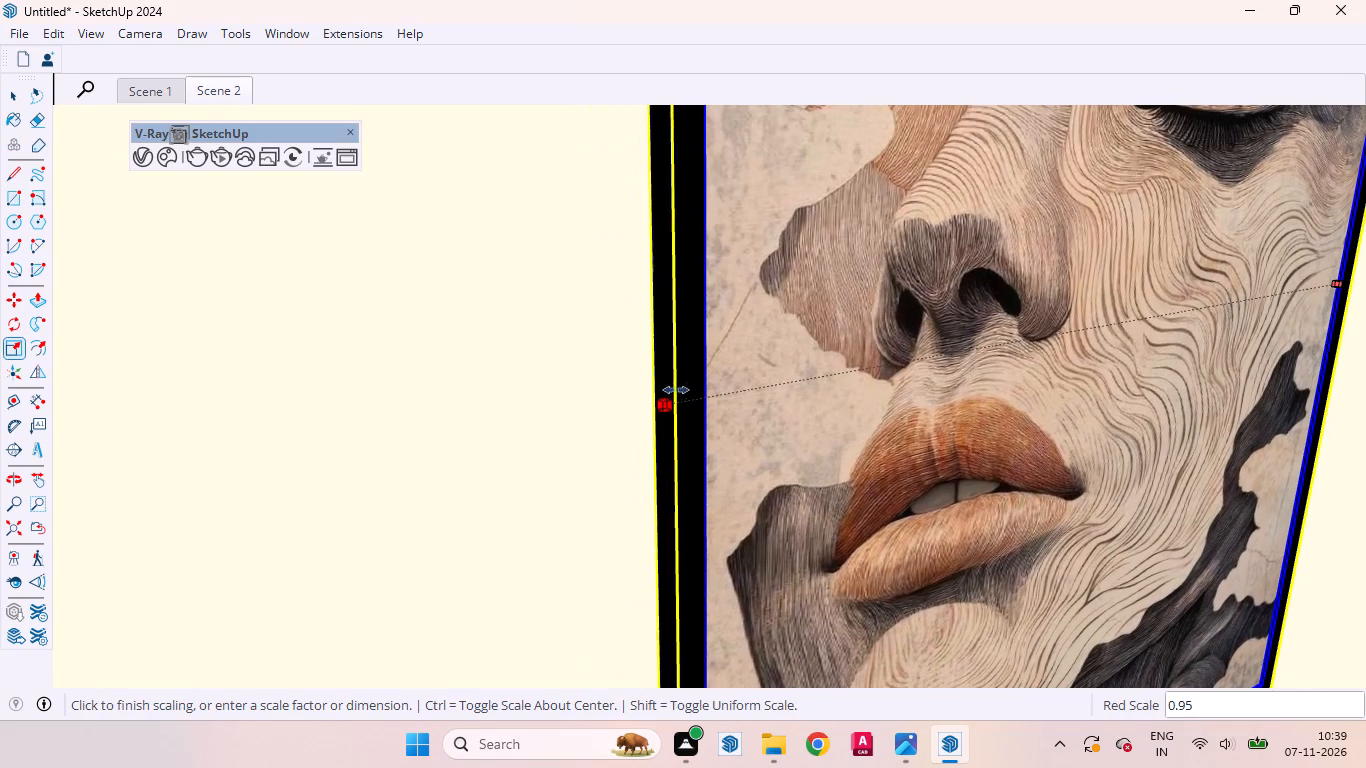
pyautogui.click(685, 383)
# Scale the face artwork inward from its right edge to 0.96 along the red axis and leave the Scale tool.
pyautogui.scroll(-11, 479, 374)
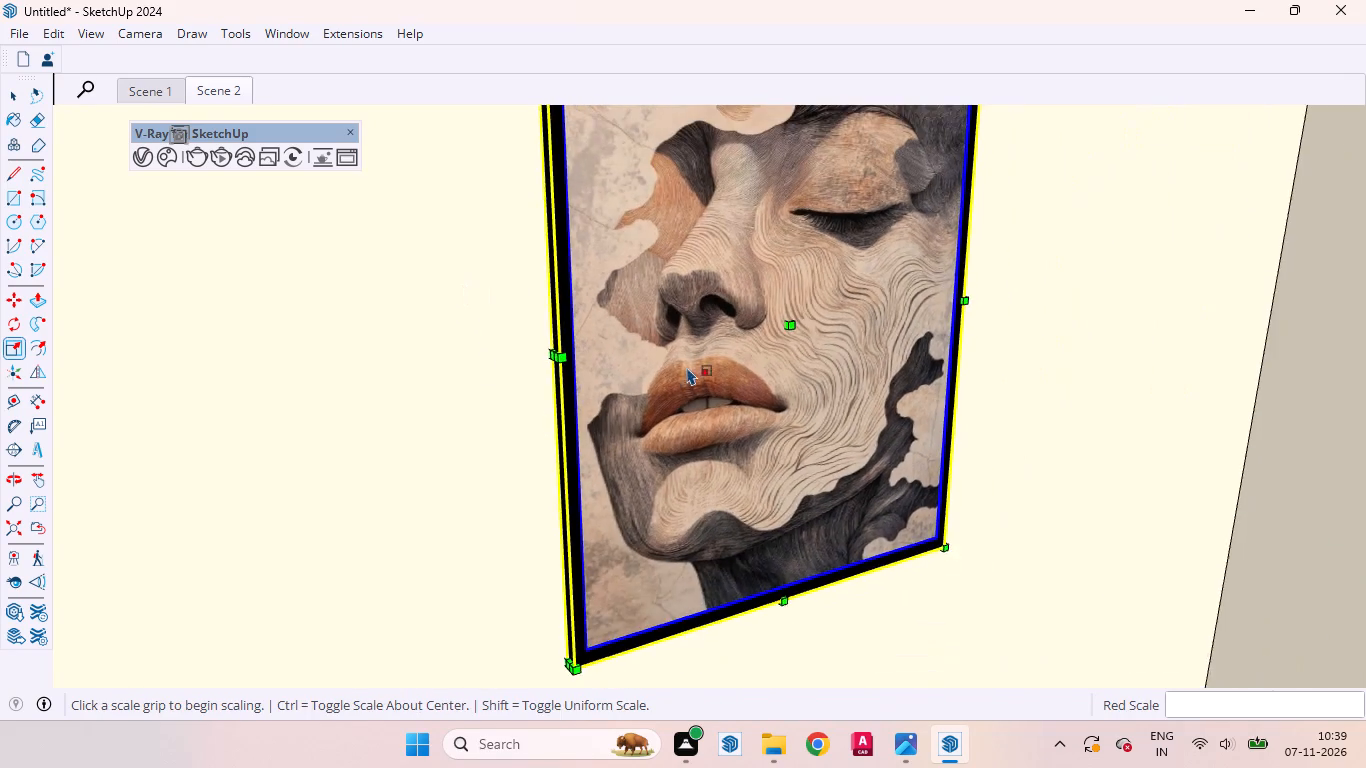
pyautogui.moveTo(681, 376); pyautogui.dragTo(473, 363, button='middle')
pyautogui.scroll(-4, 774, 349)
pyautogui.scroll(3, 916, 315)
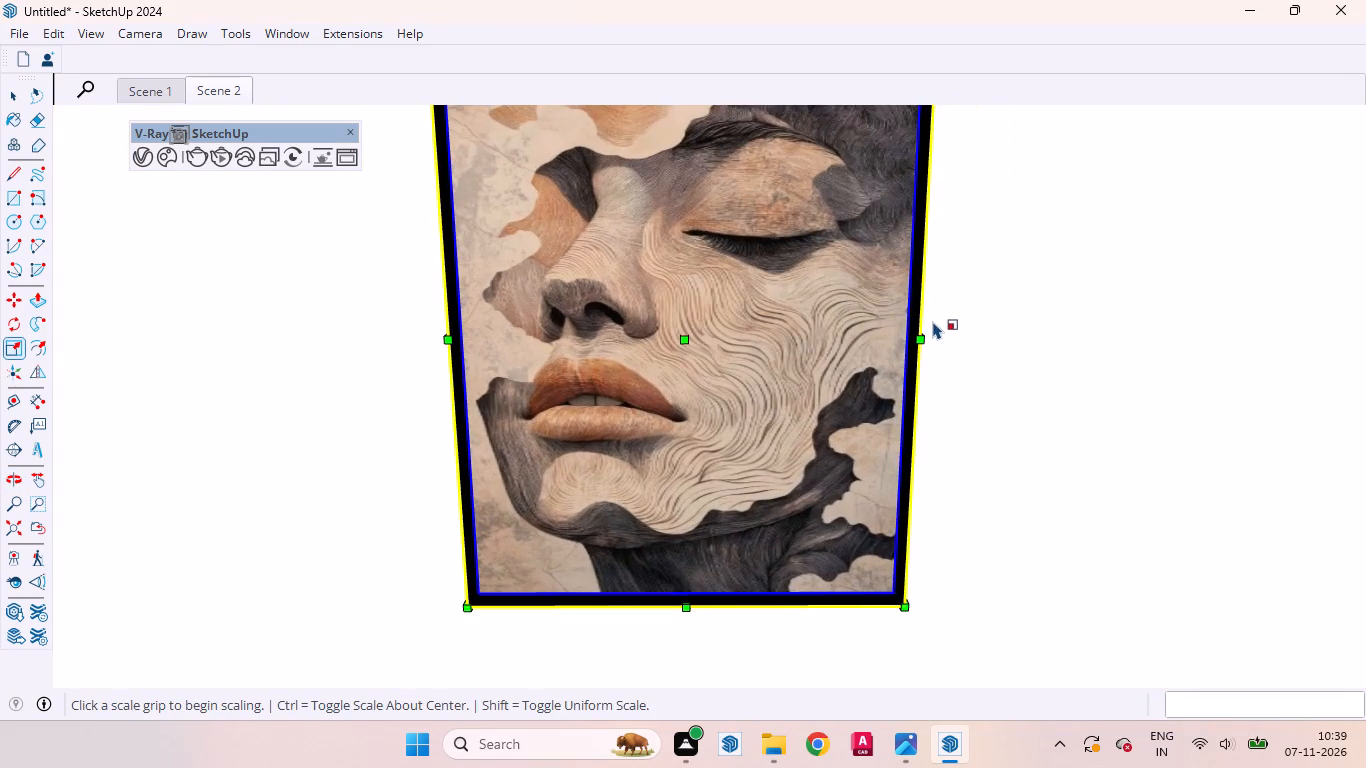
pyautogui.scroll(7, 931, 326)
pyautogui.moveTo(894, 355); pyautogui.dragTo(718, 356, button='middle')
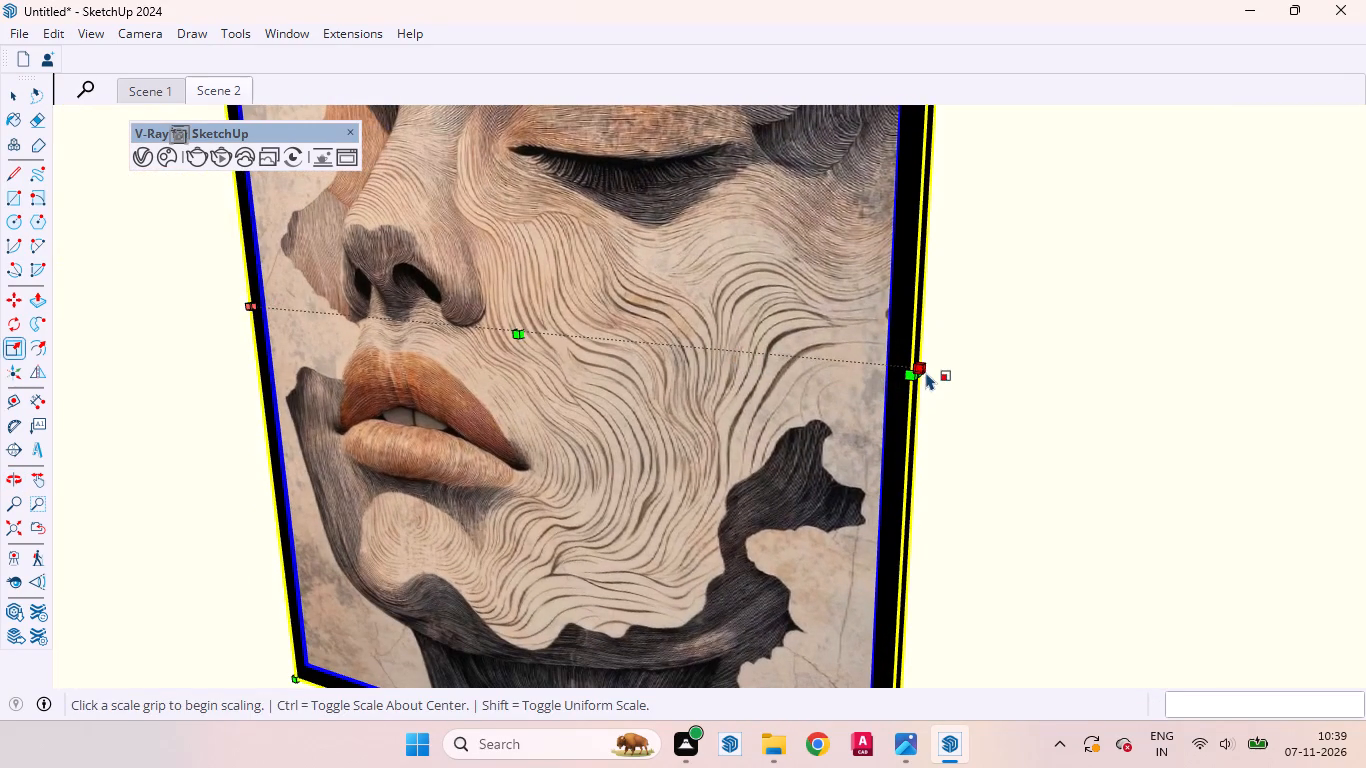
pyautogui.click(922, 363)
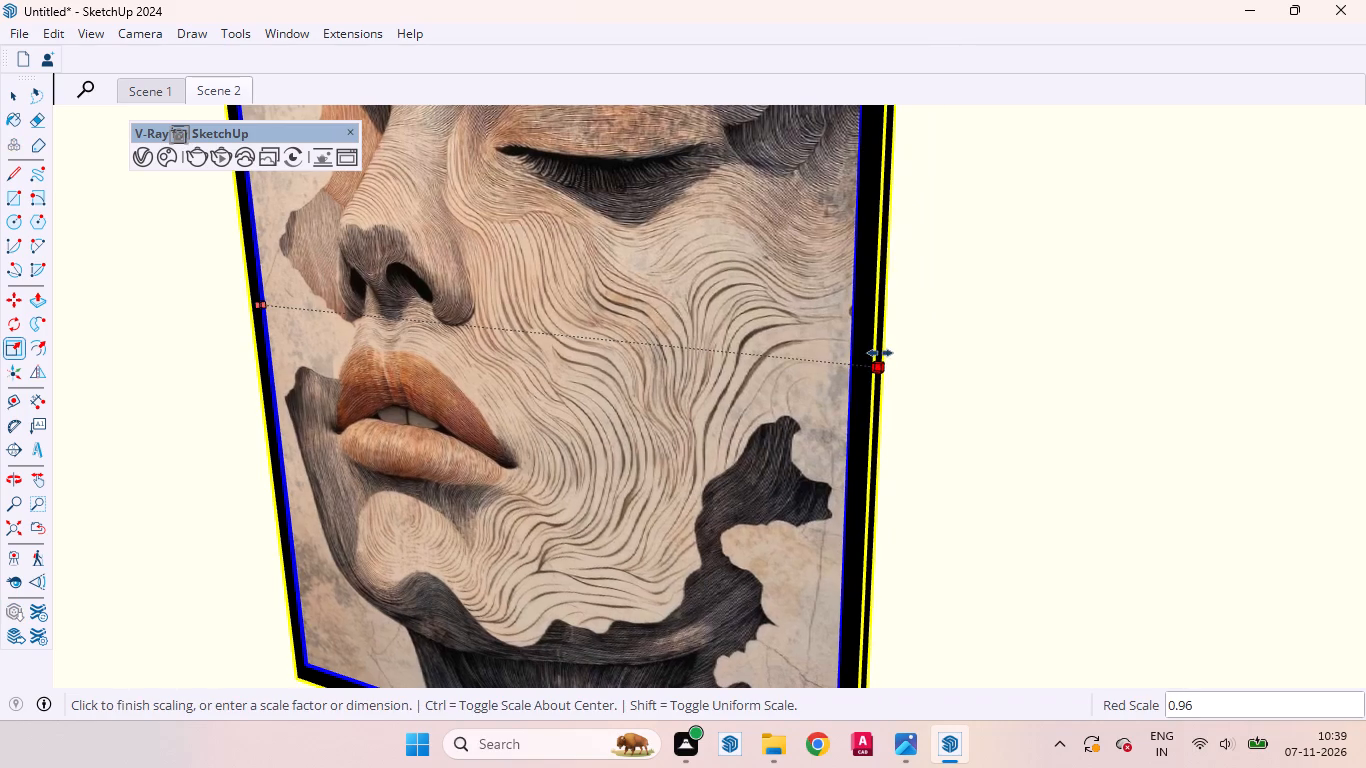
pyautogui.click(880, 353)
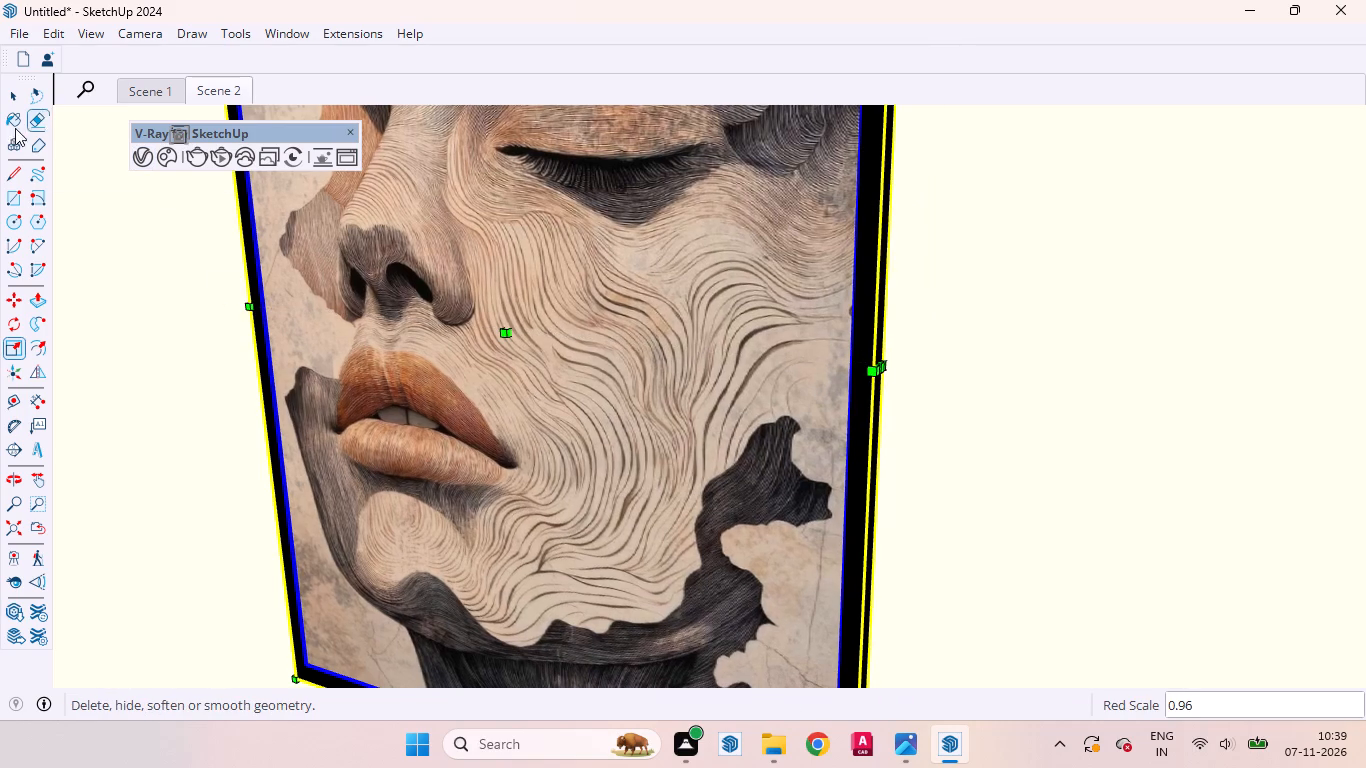
pyautogui.click(14, 89)
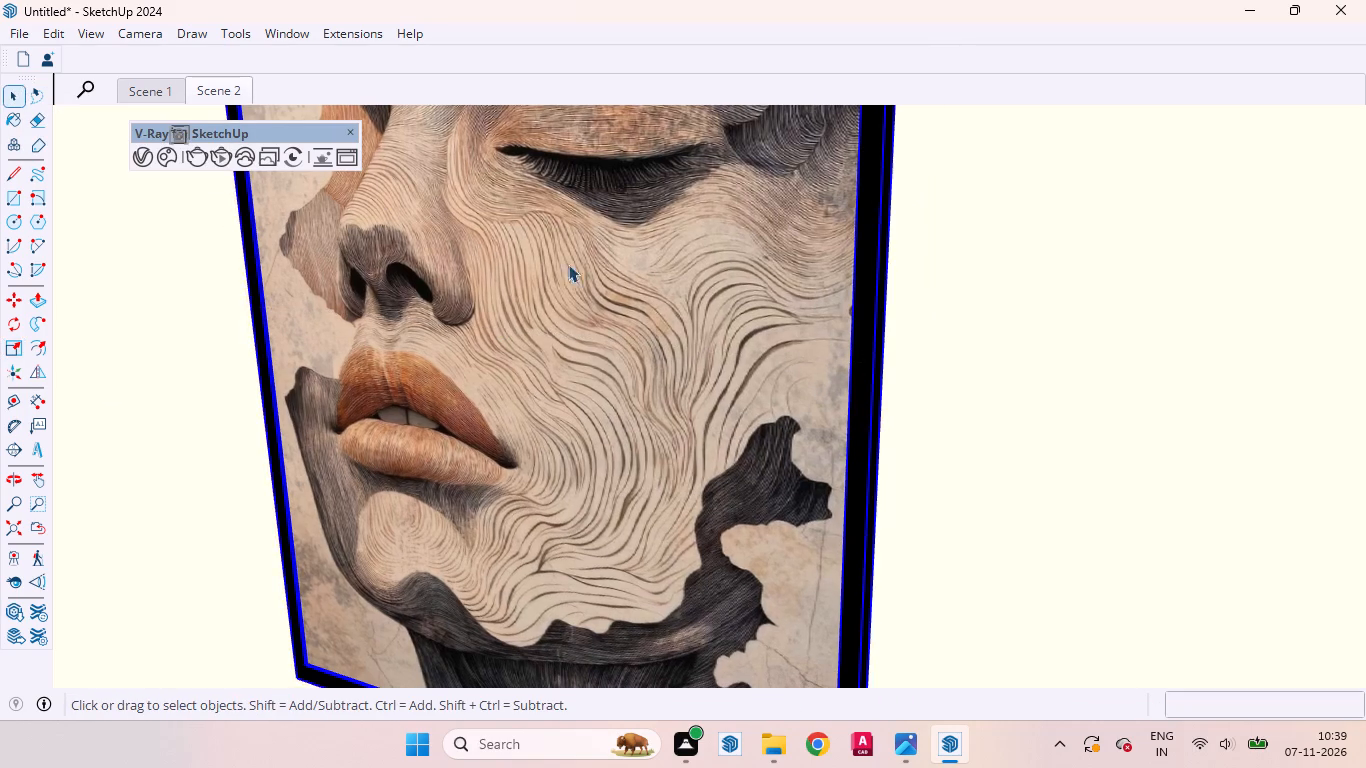
# Return to the Scene 2 front view and clear the artwork selection.
pyautogui.scroll(-20, 594, 282)
pyautogui.scroll(-1, 594, 282)
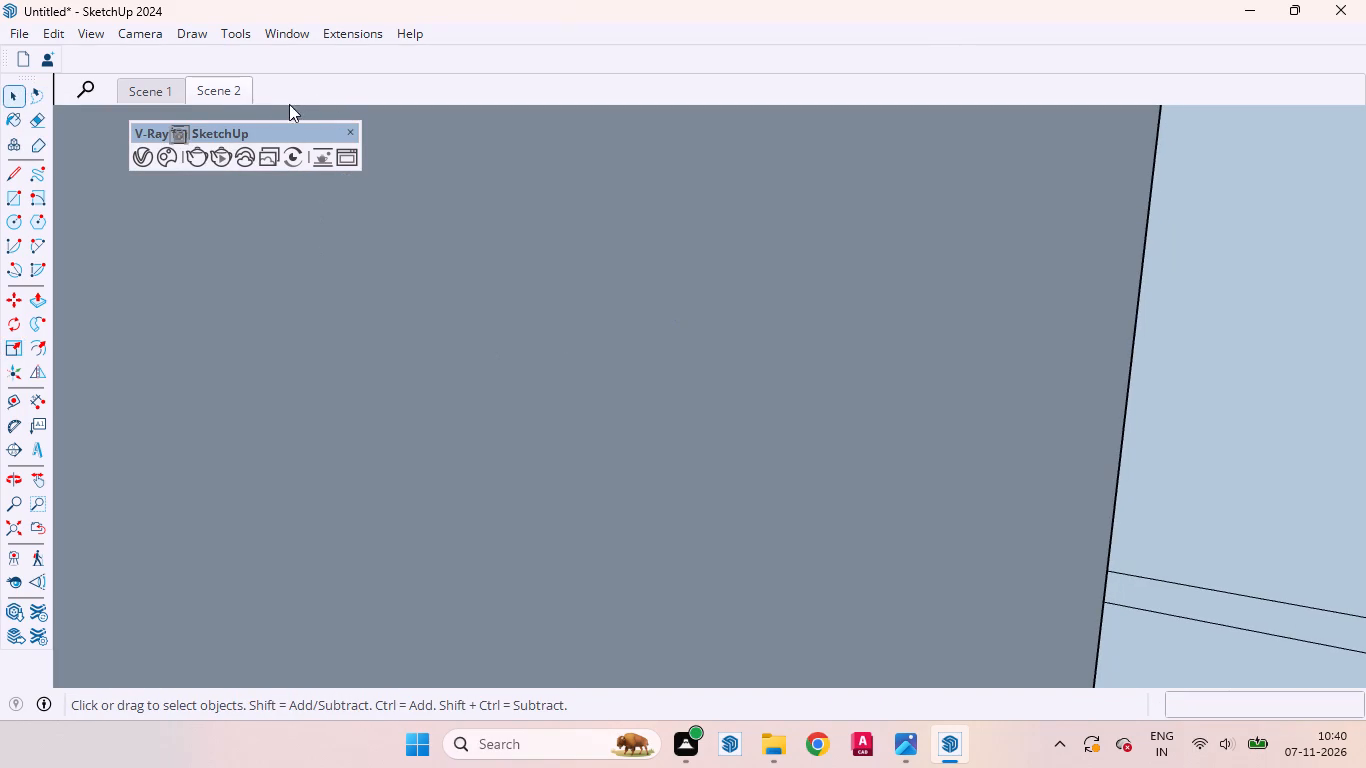
pyautogui.click(217, 93)
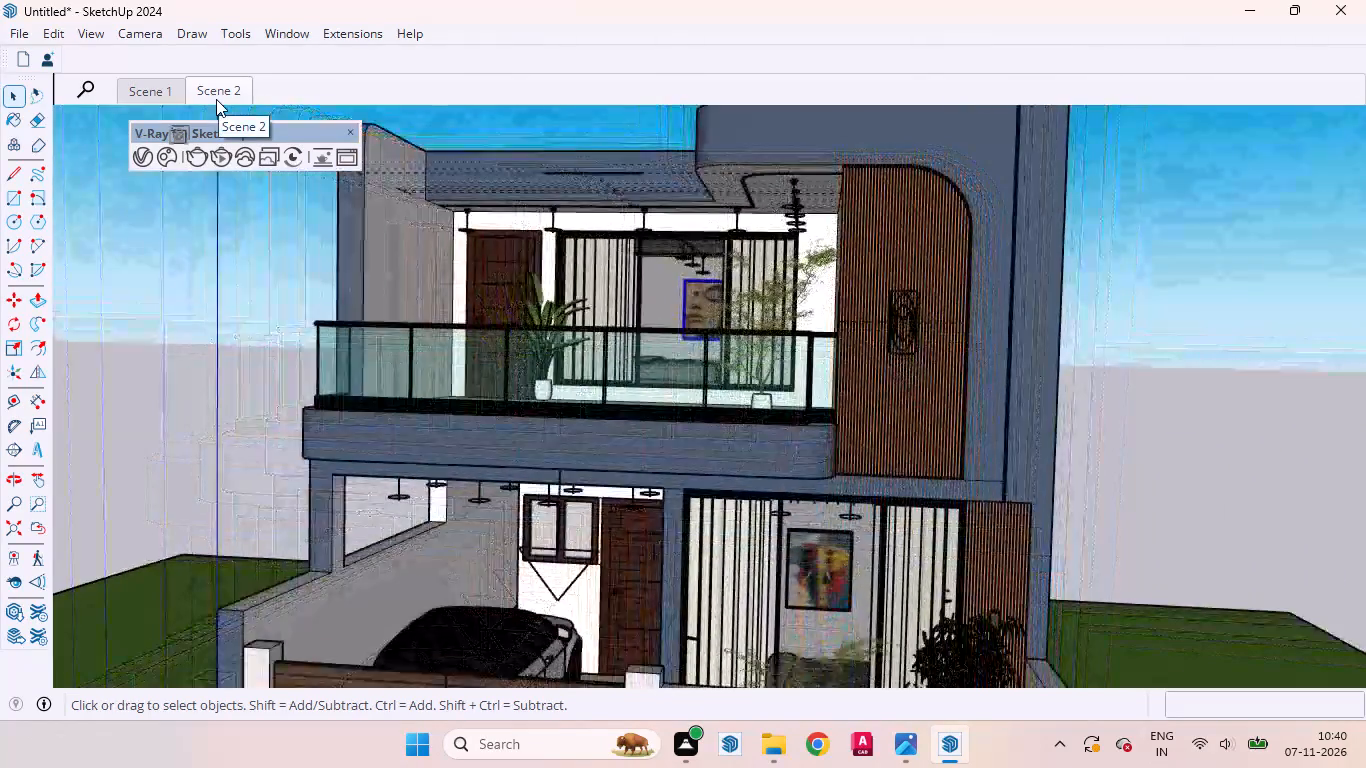
pyautogui.click(1124, 344)
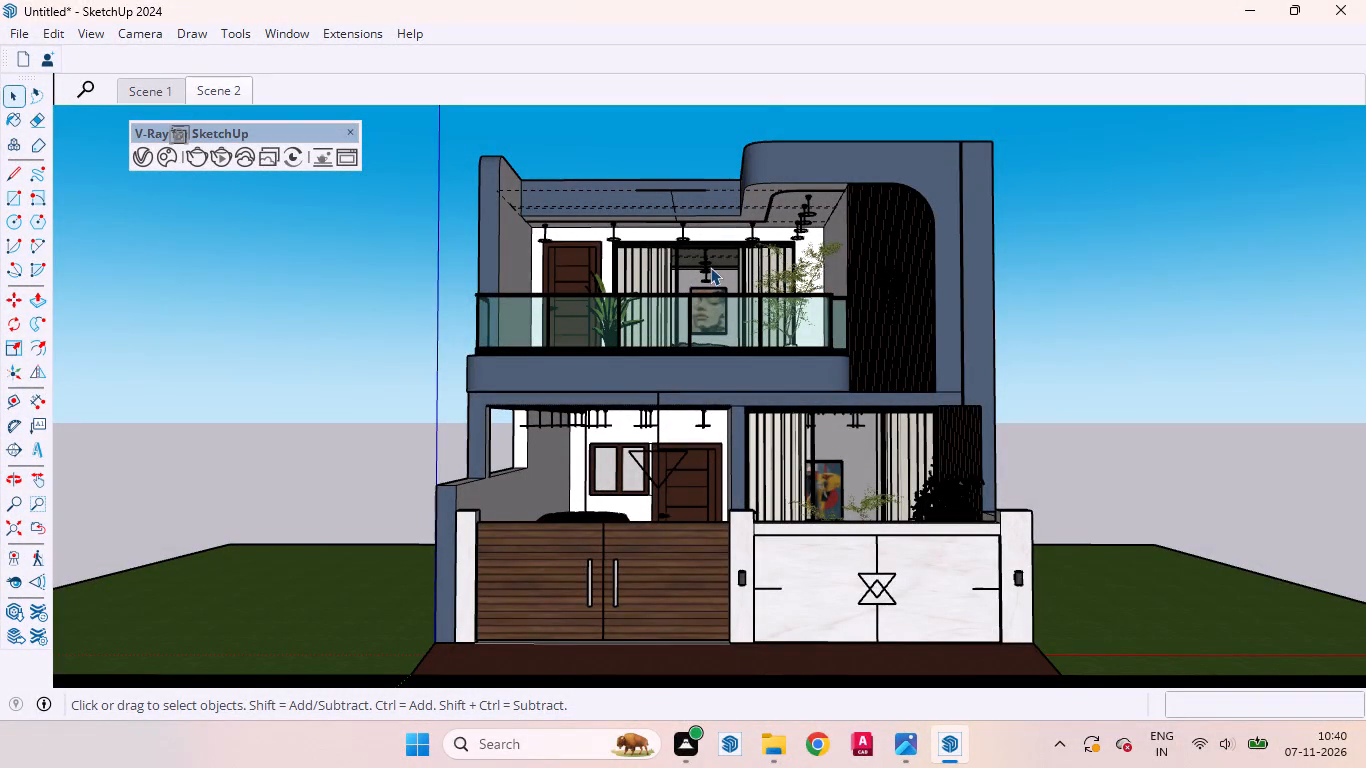
# Hide the large sliding window component between the upper balcony and the bedroom.
pyautogui.scroll(3, 710, 267)
pyautogui.moveTo(725, 263); pyautogui.dragTo(755, 428, button='middle')
pyautogui.scroll(10, 692, 310)
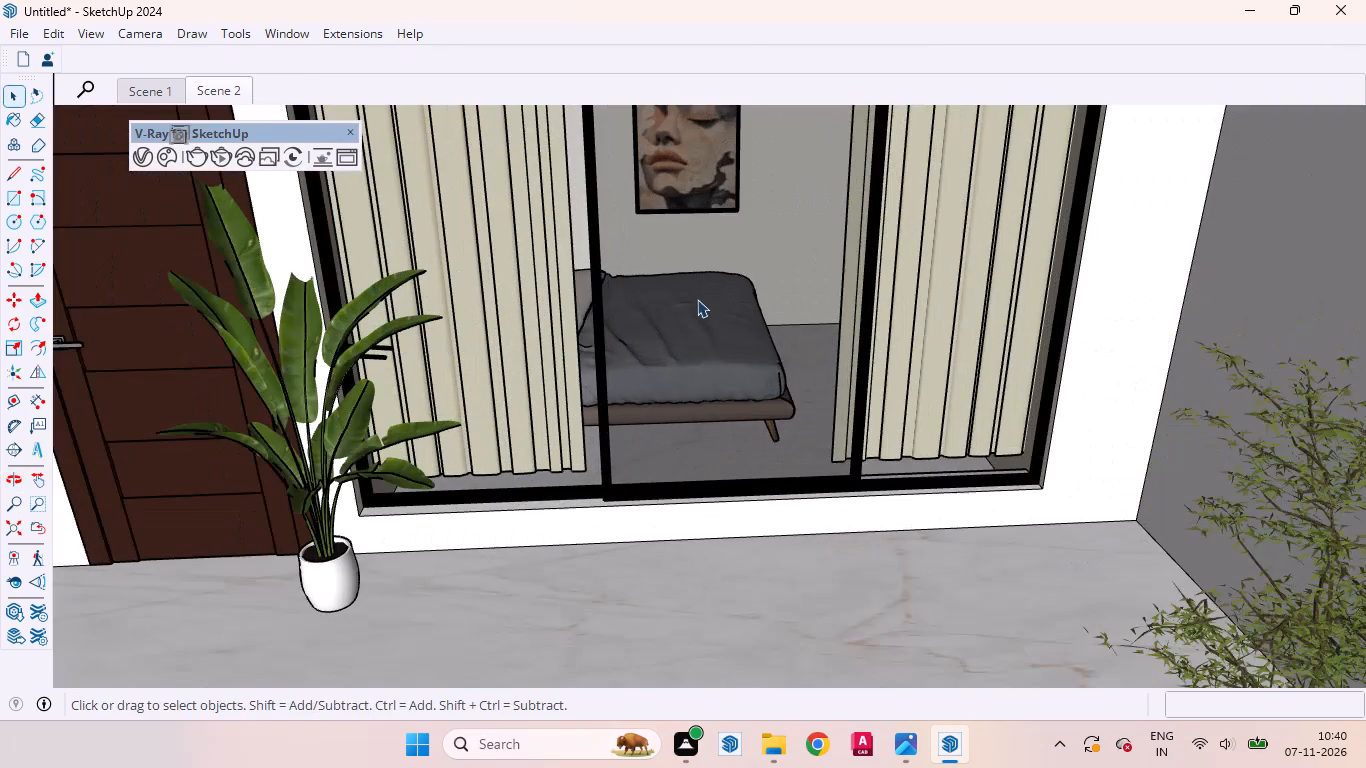
pyautogui.click(720, 322)
pyautogui.rightClick(721, 323)
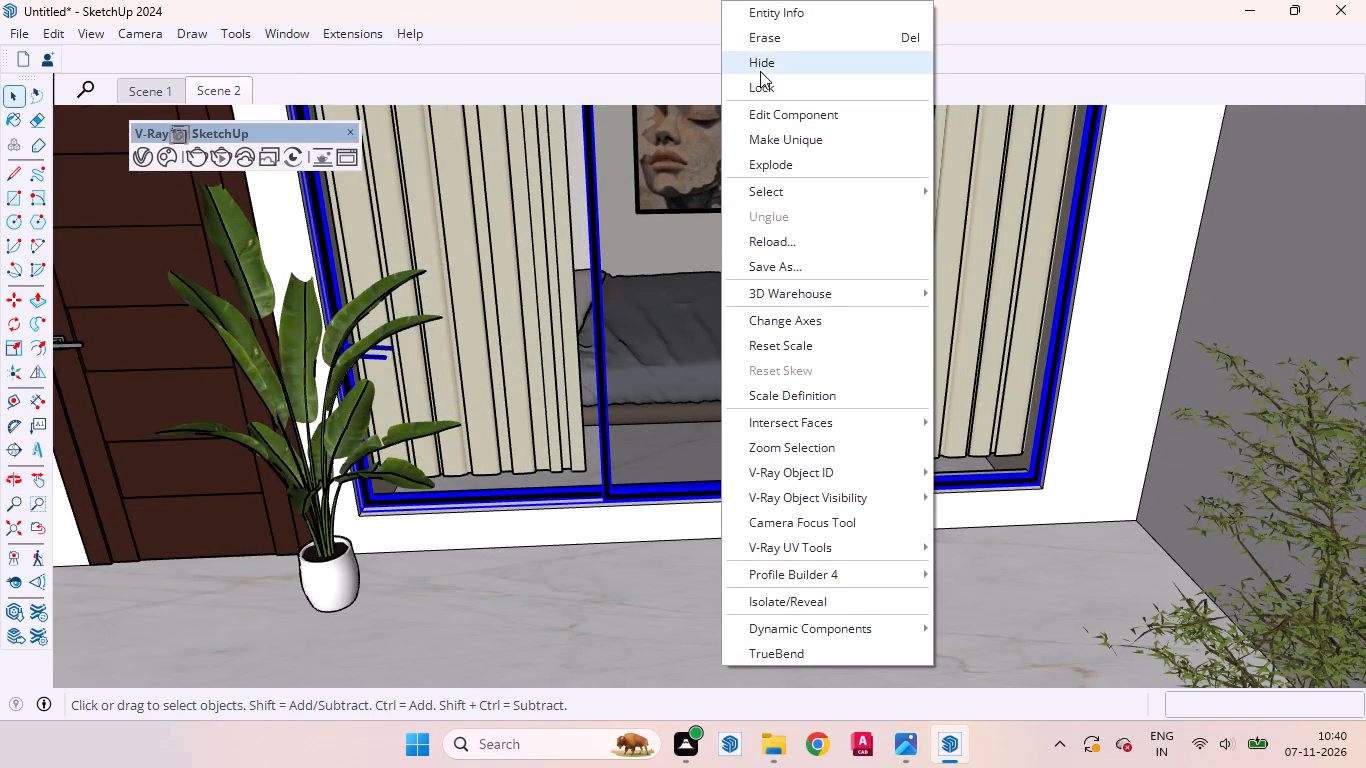
pyautogui.click(762, 70)
# Move the framed face artwork straight up the bedroom wall by about 5 1/4".
pyautogui.scroll(-4, 771, 391)
pyautogui.moveTo(693, 341); pyautogui.dragTo(689, 252, button='middle')
pyautogui.scroll(4, 689, 252)
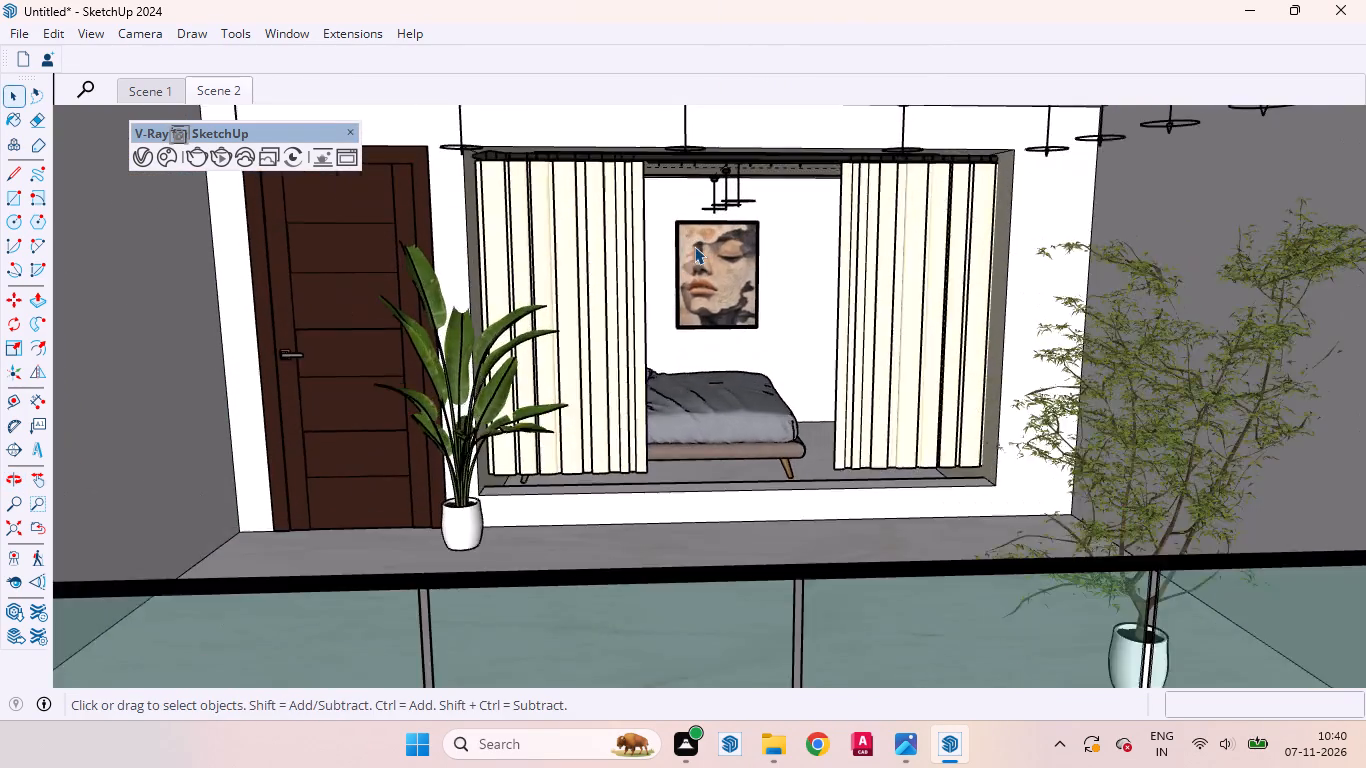
pyautogui.scroll(7, 694, 246)
pyautogui.click(725, 293)
pyautogui.moveTo(736, 302); pyautogui.dragTo(650, 271, button='middle')
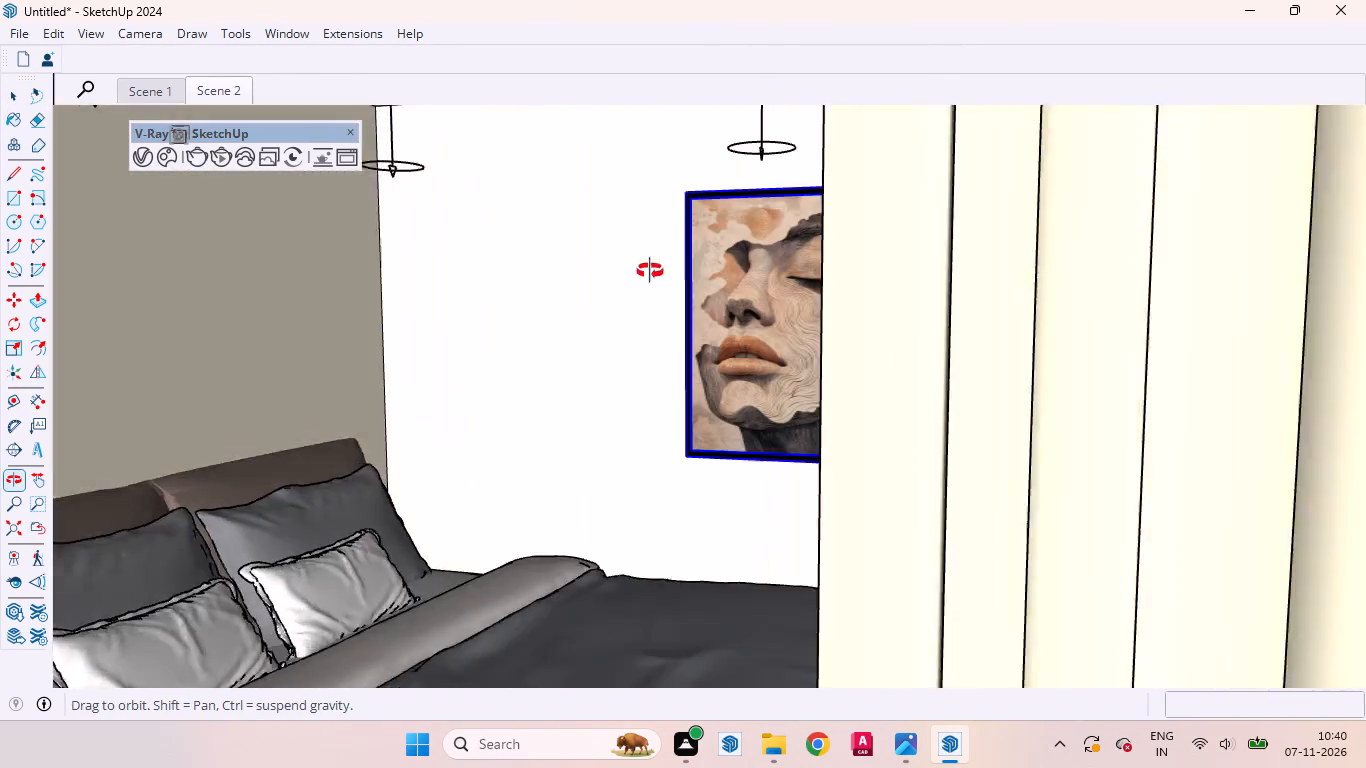
pyautogui.moveTo(650, 271); pyautogui.dragTo(739, 265, button='middle')
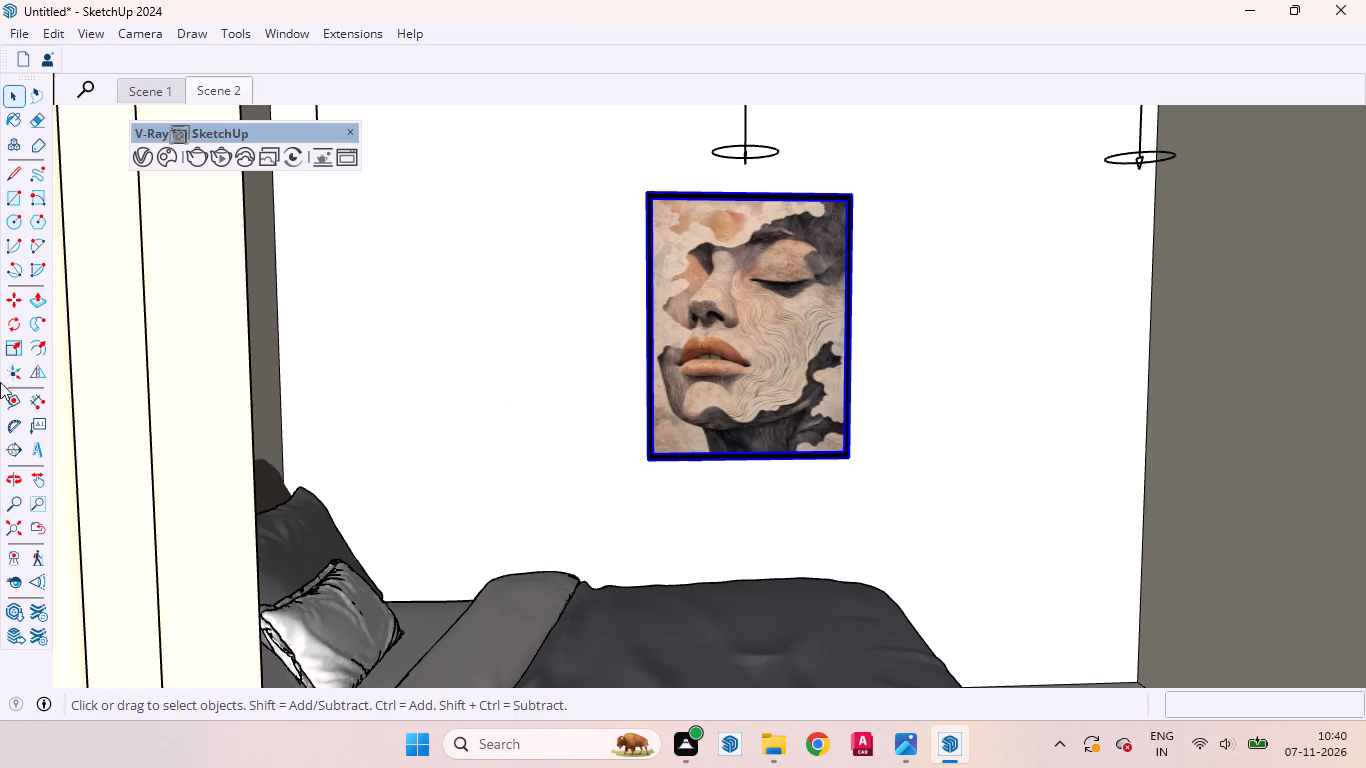
pyautogui.click(12, 295)
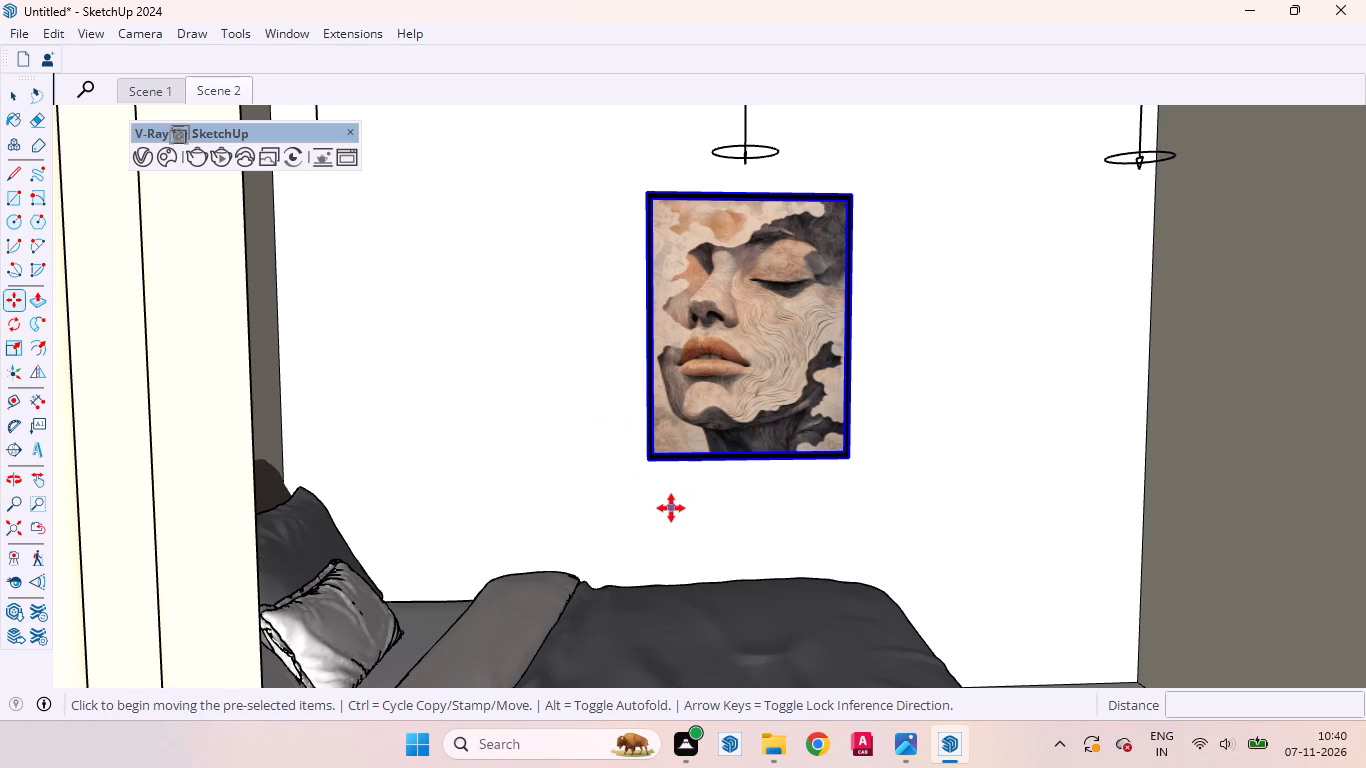
pyautogui.click(671, 508)
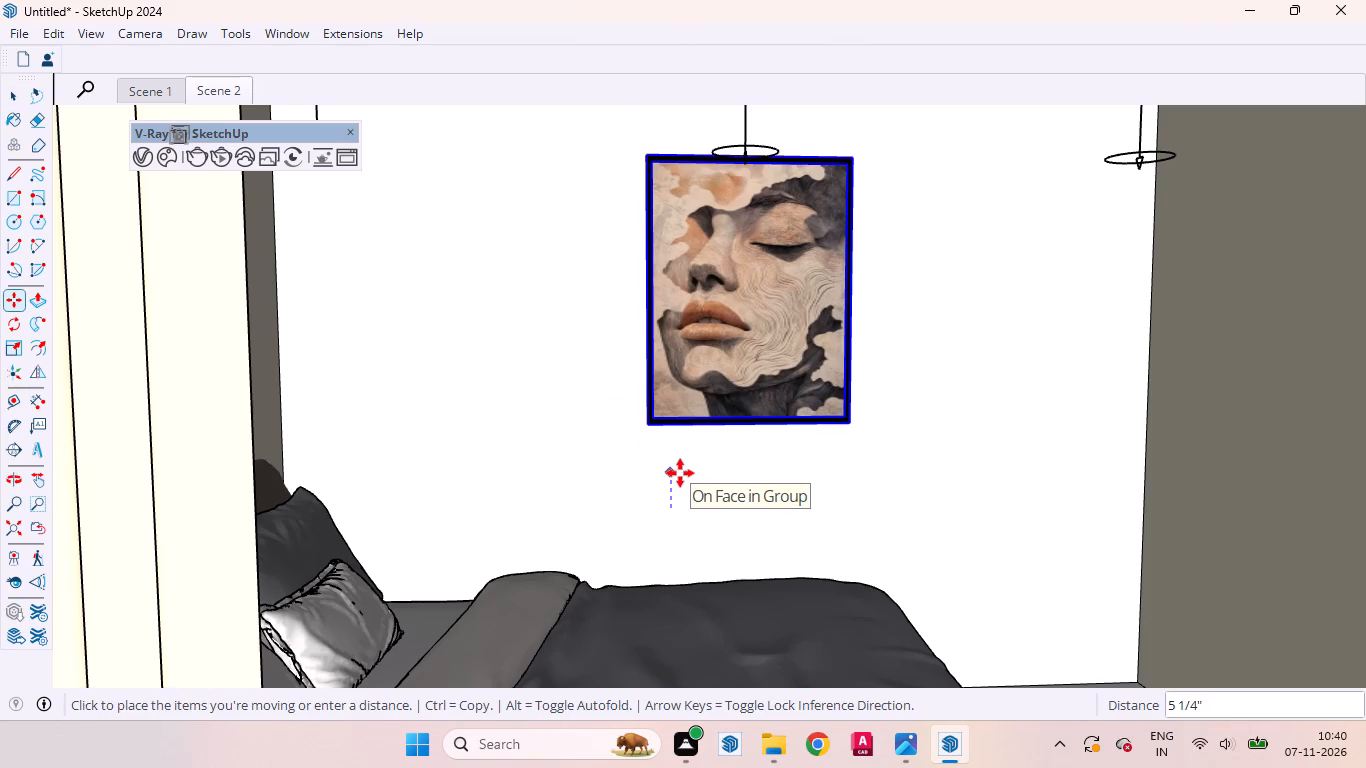
pyautogui.click(680, 473)
# Restore the Scene 2 front view, leave the Move tool and deselect the artwork.
pyautogui.scroll(-4, 668, 510)
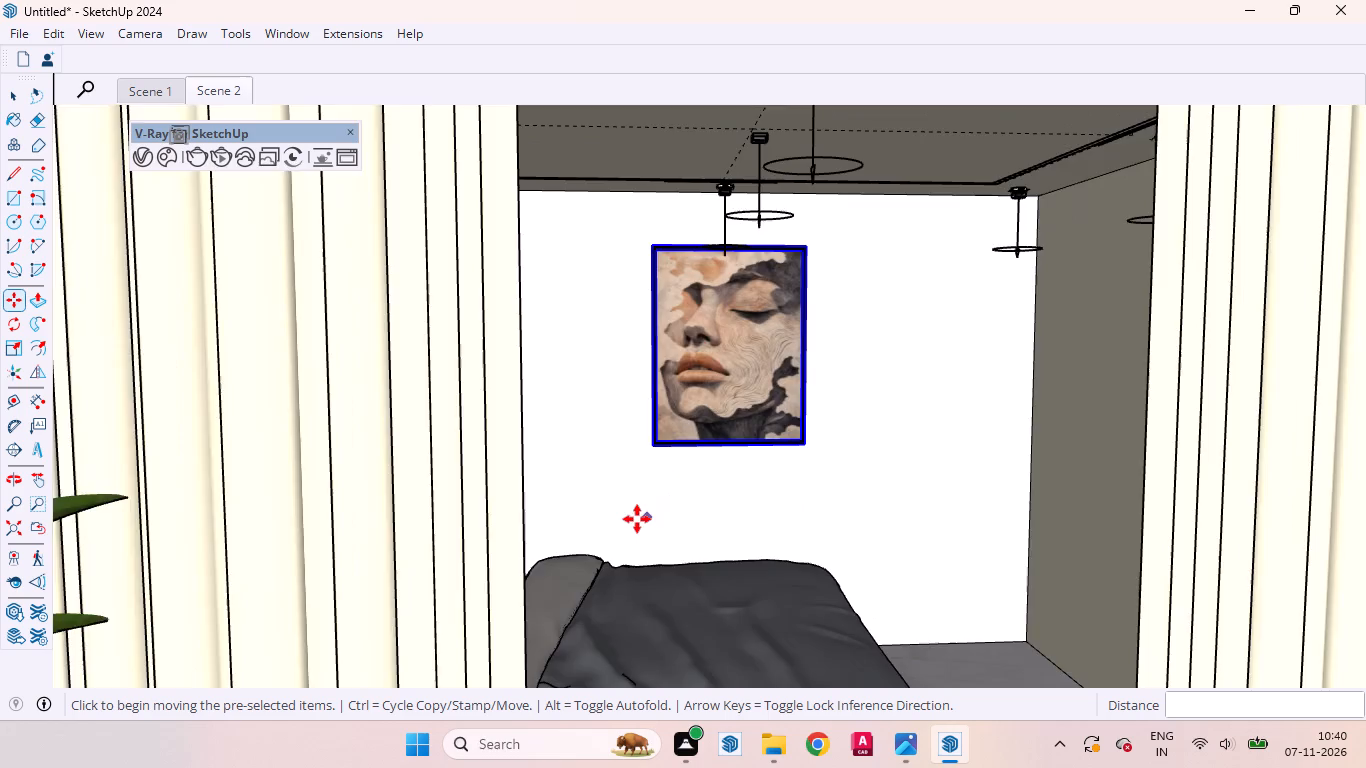
pyautogui.scroll(-4, 637, 519)
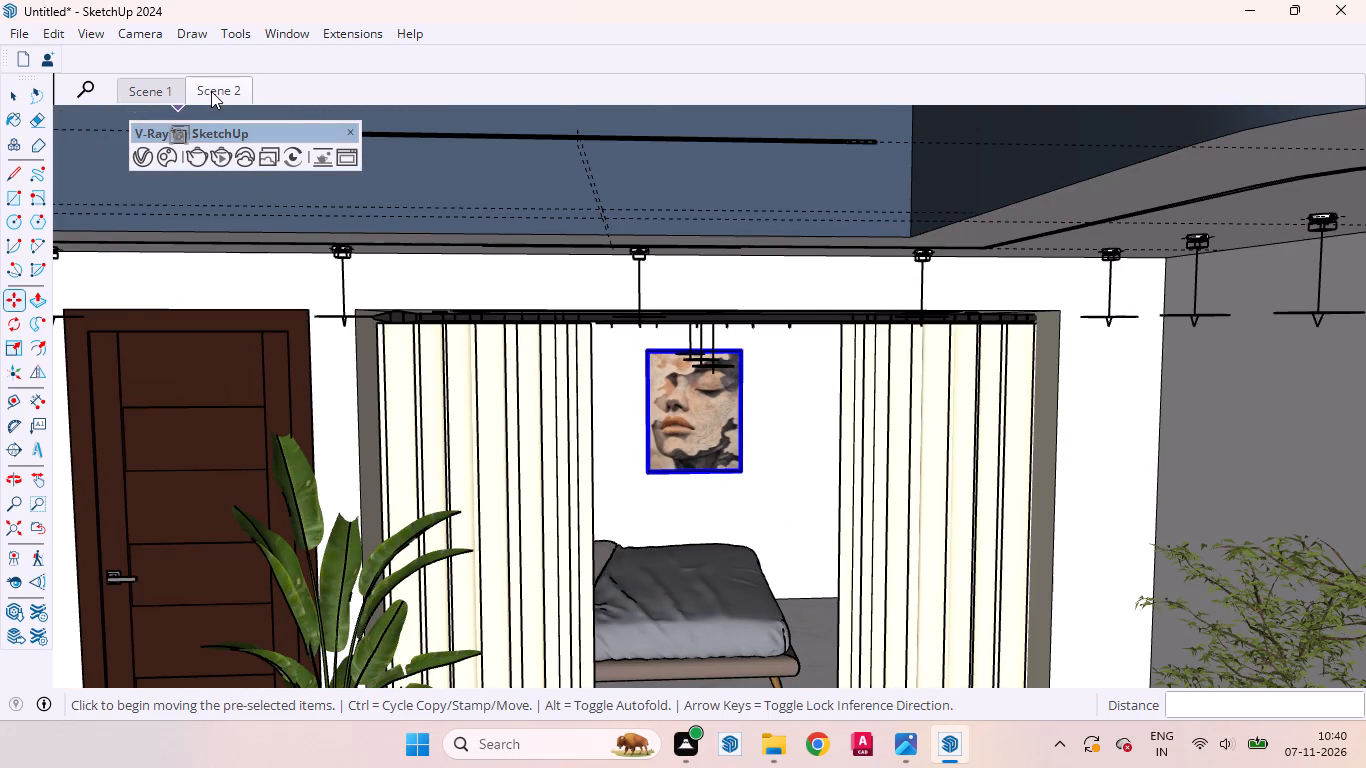
pyautogui.click(211, 91)
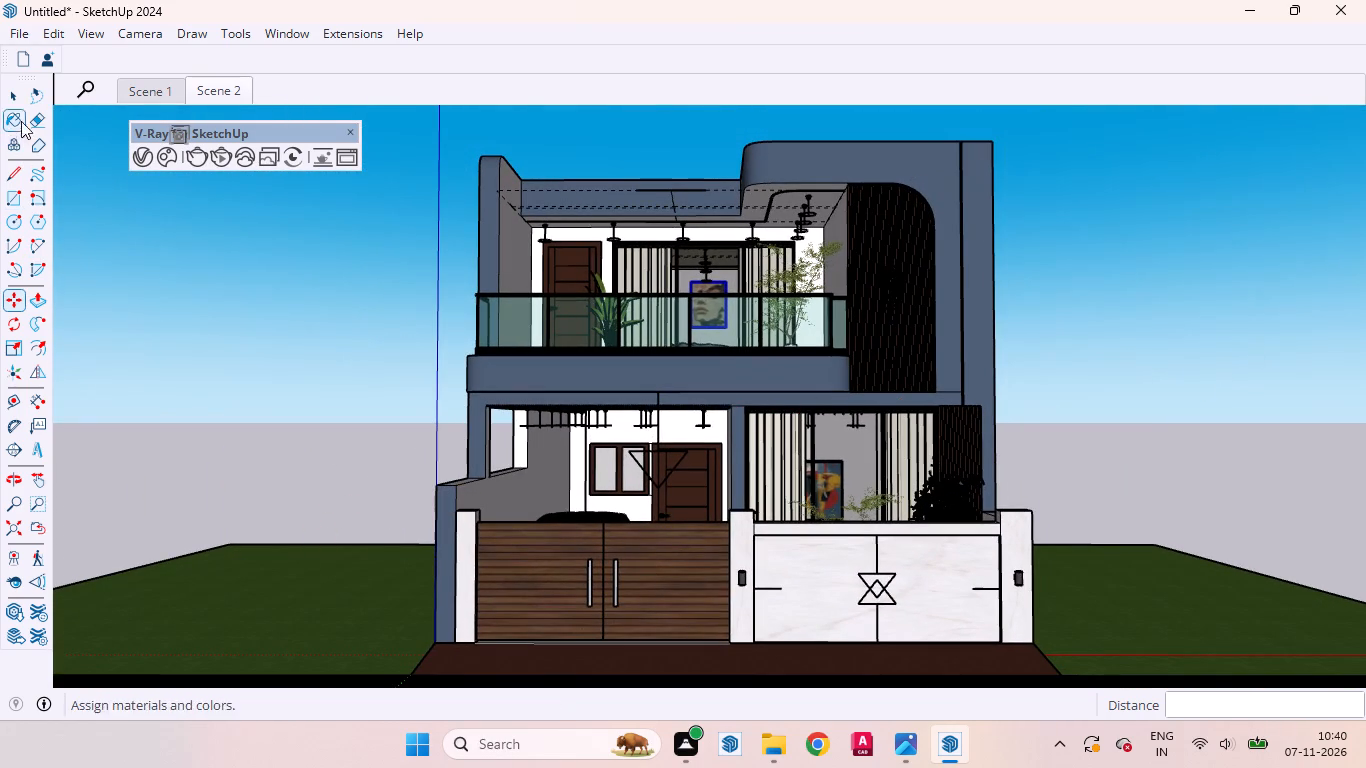
pyautogui.click(15, 98)
pyautogui.click(118, 322)
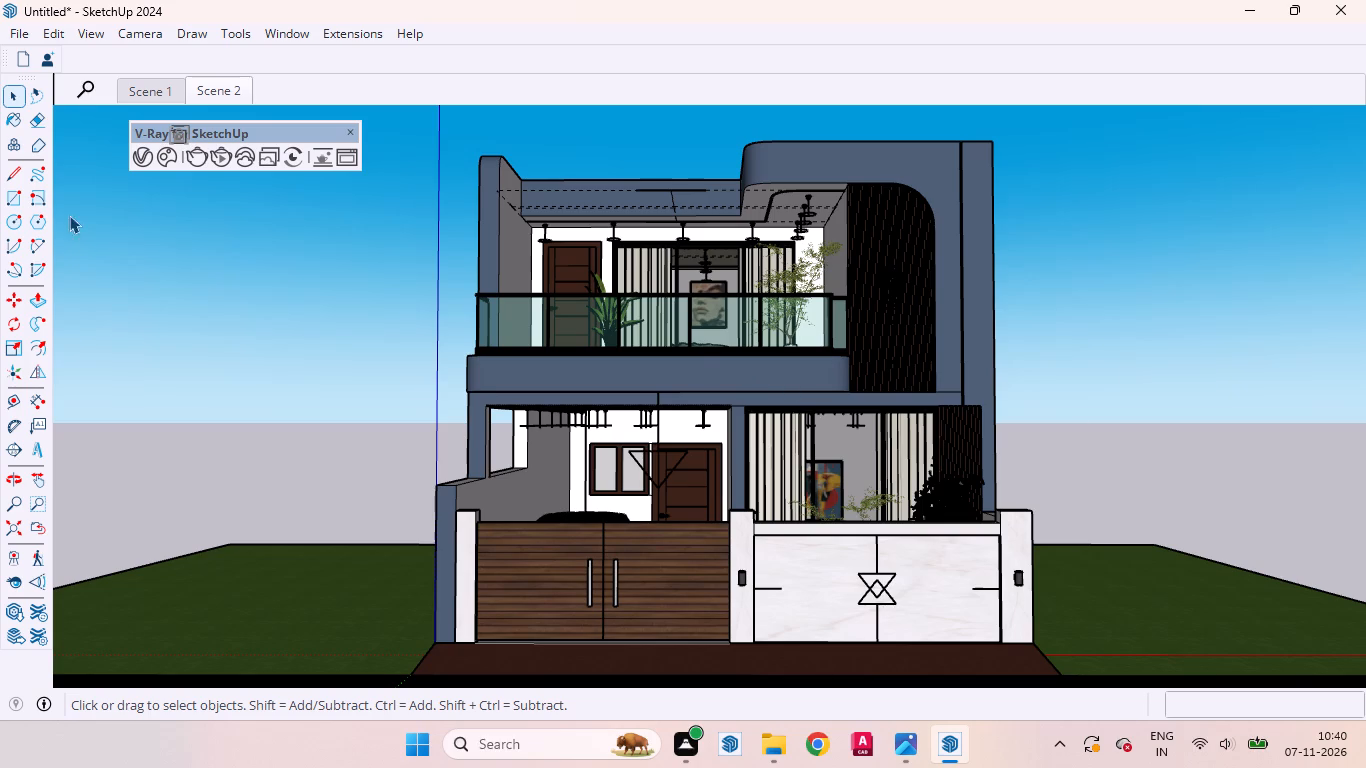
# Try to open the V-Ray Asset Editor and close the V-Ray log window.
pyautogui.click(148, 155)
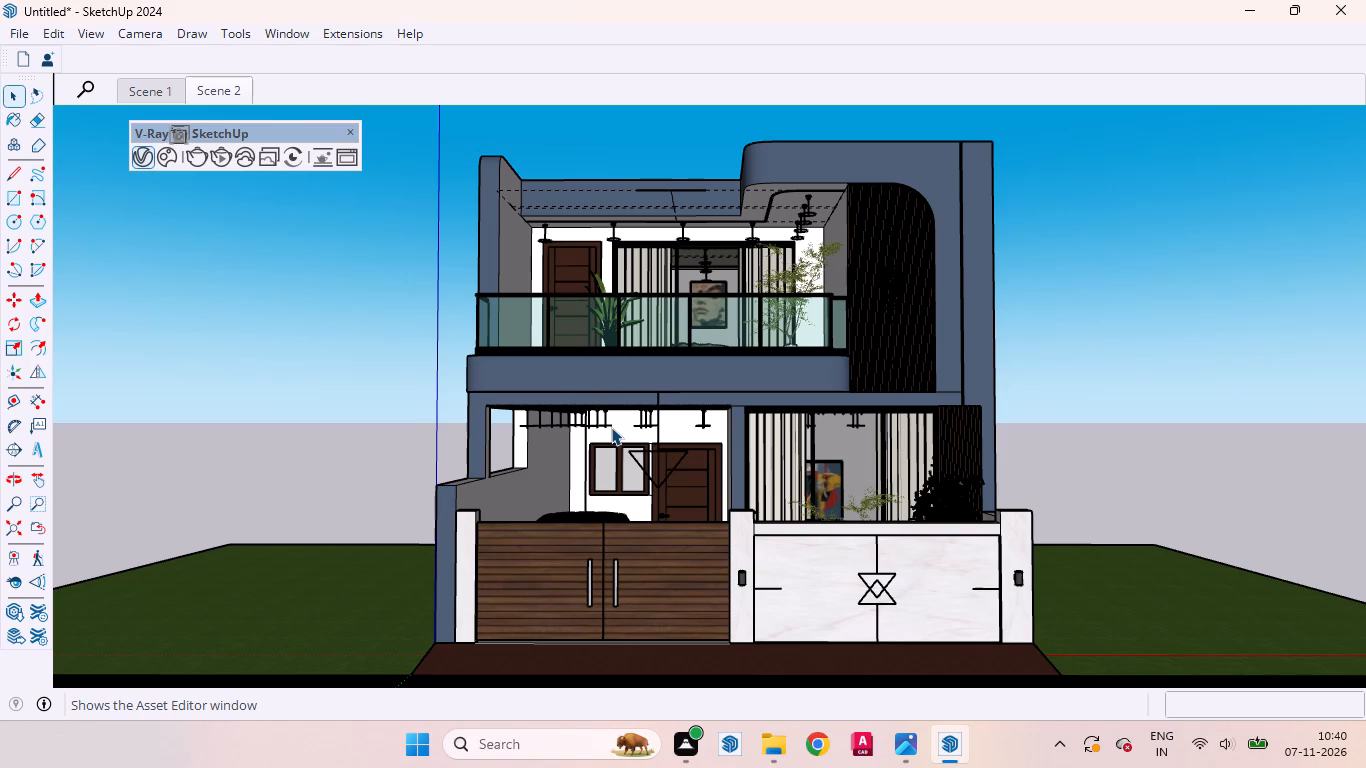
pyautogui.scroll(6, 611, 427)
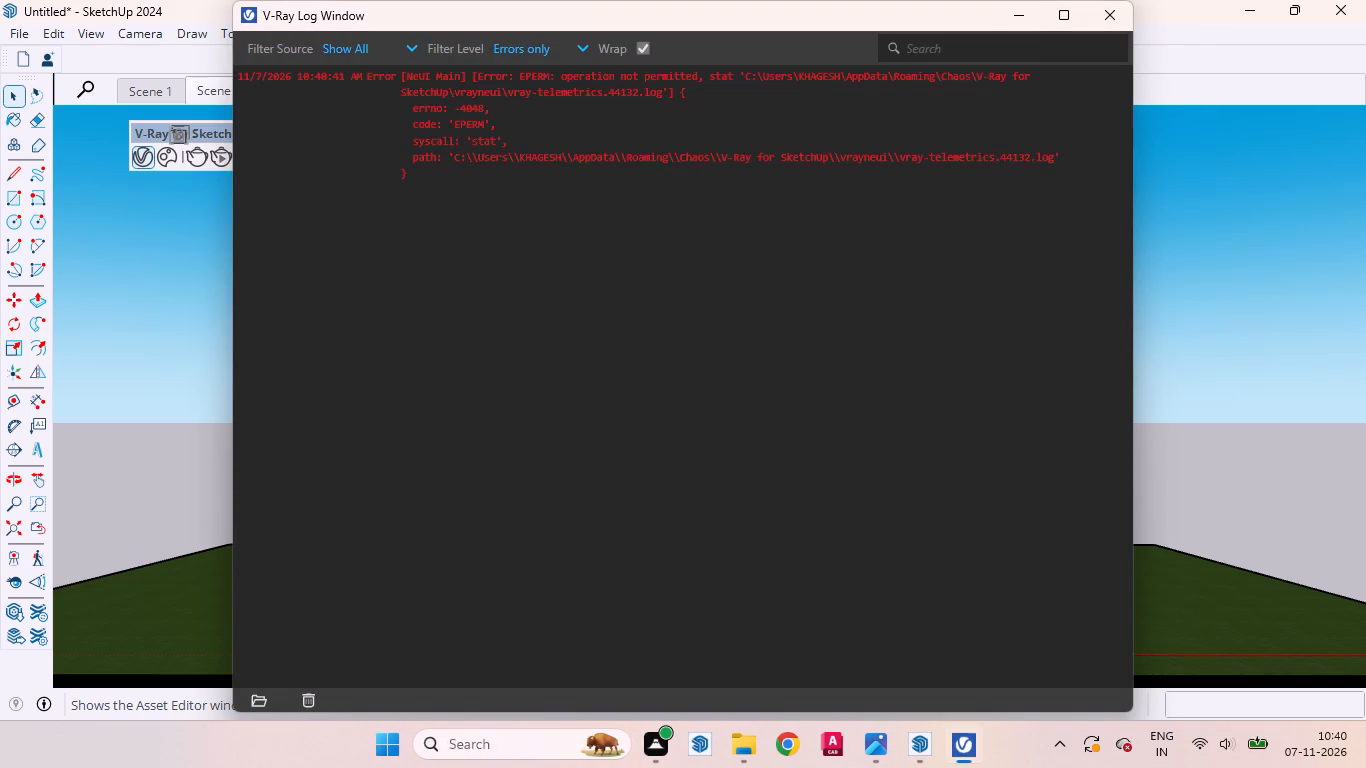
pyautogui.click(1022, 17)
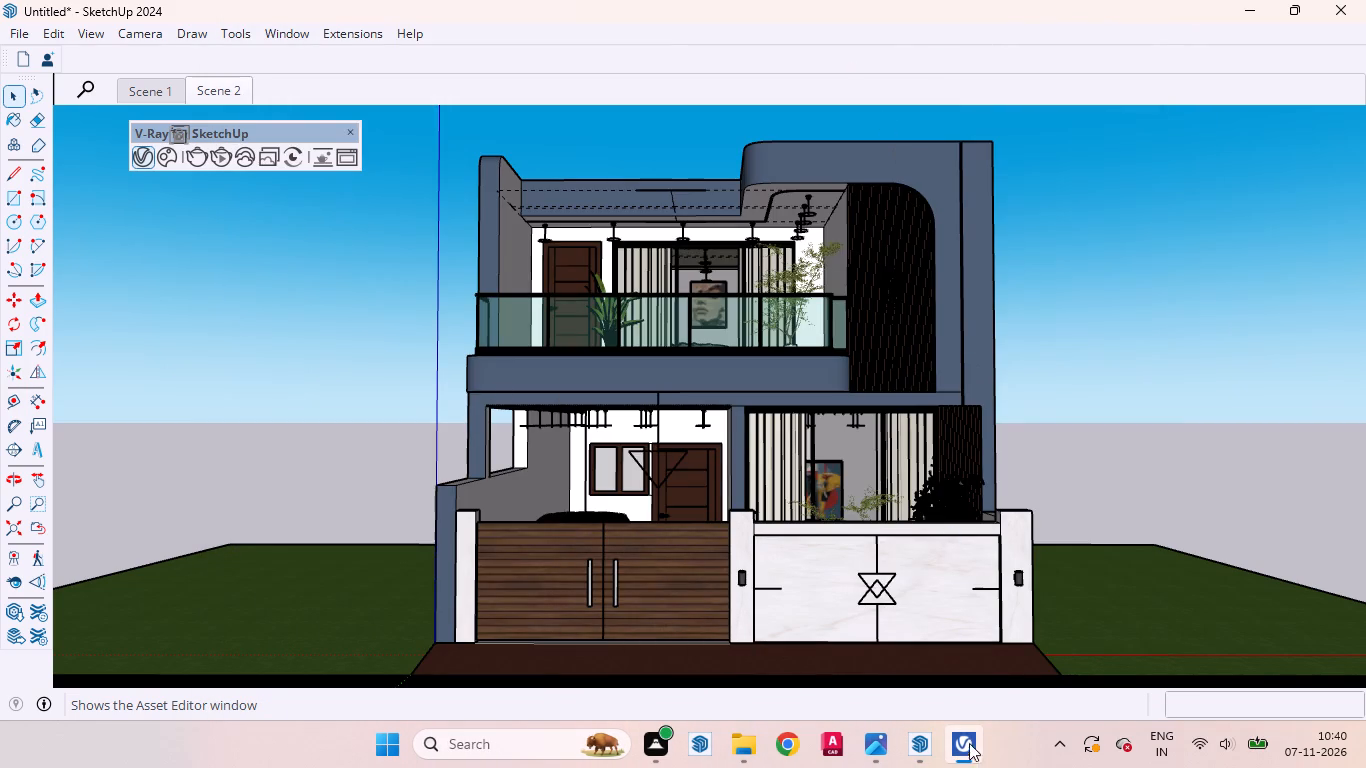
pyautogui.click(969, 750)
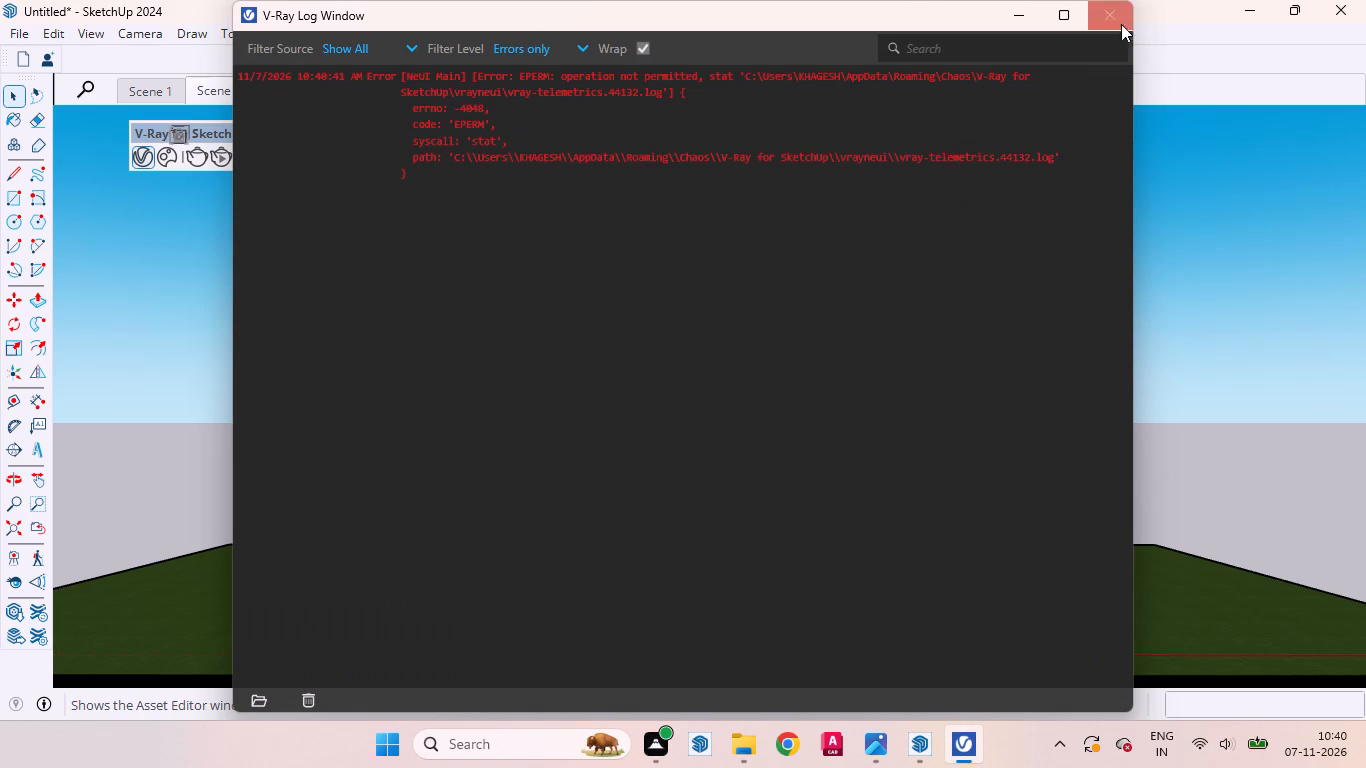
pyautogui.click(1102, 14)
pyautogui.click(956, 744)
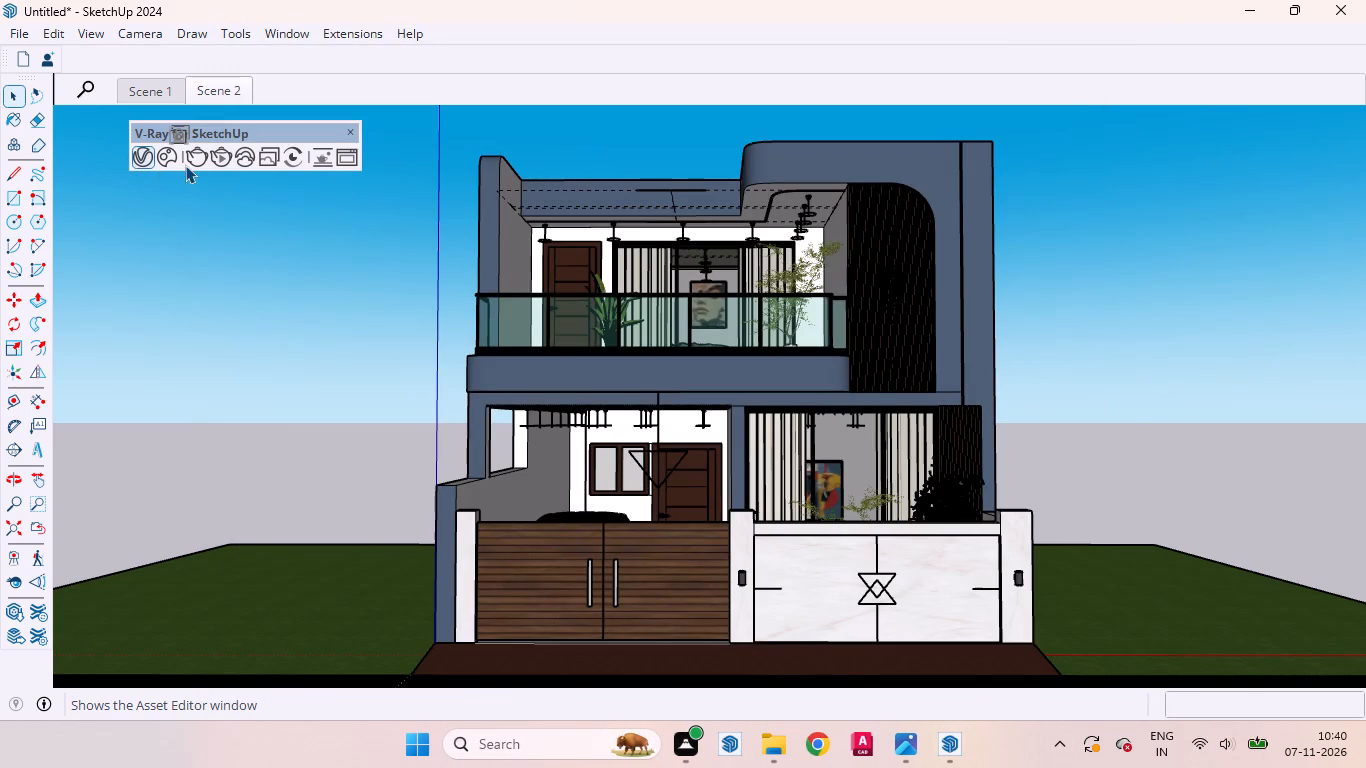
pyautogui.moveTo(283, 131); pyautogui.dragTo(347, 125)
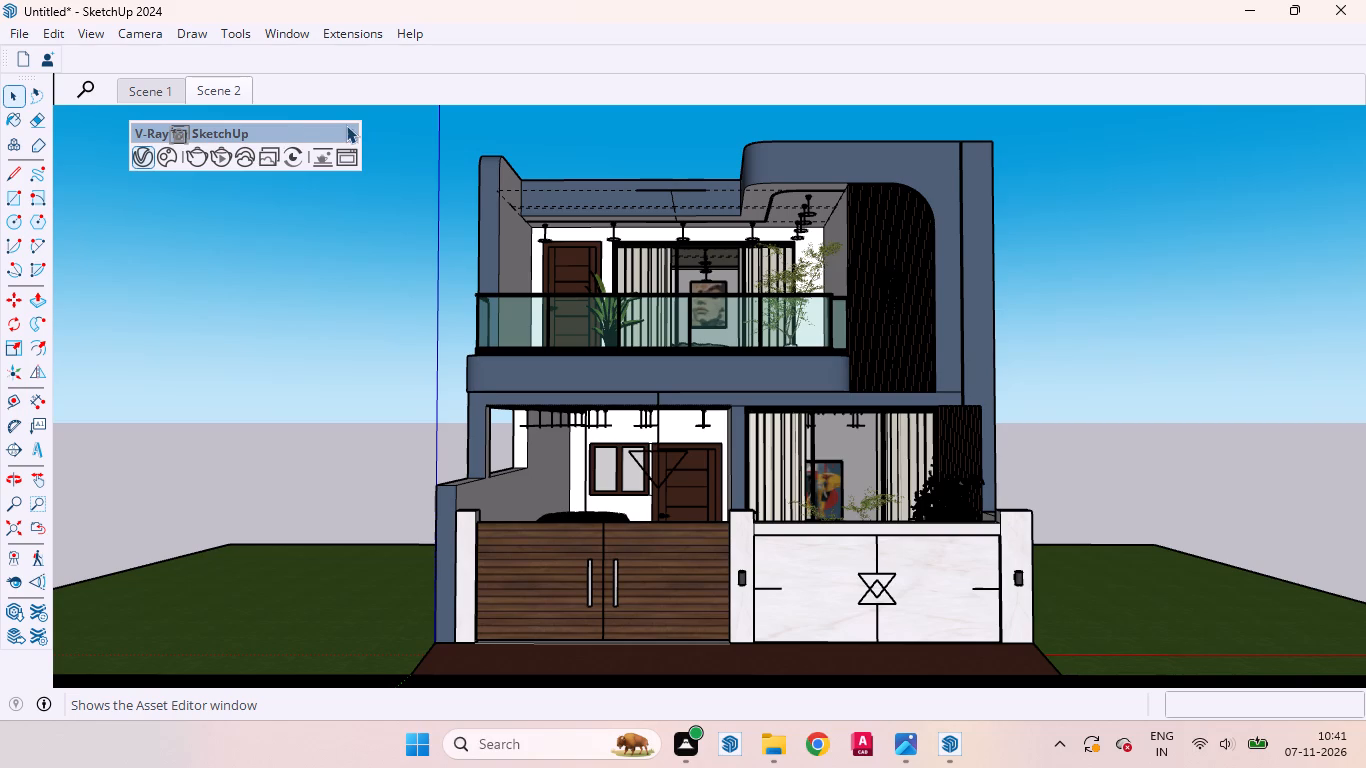
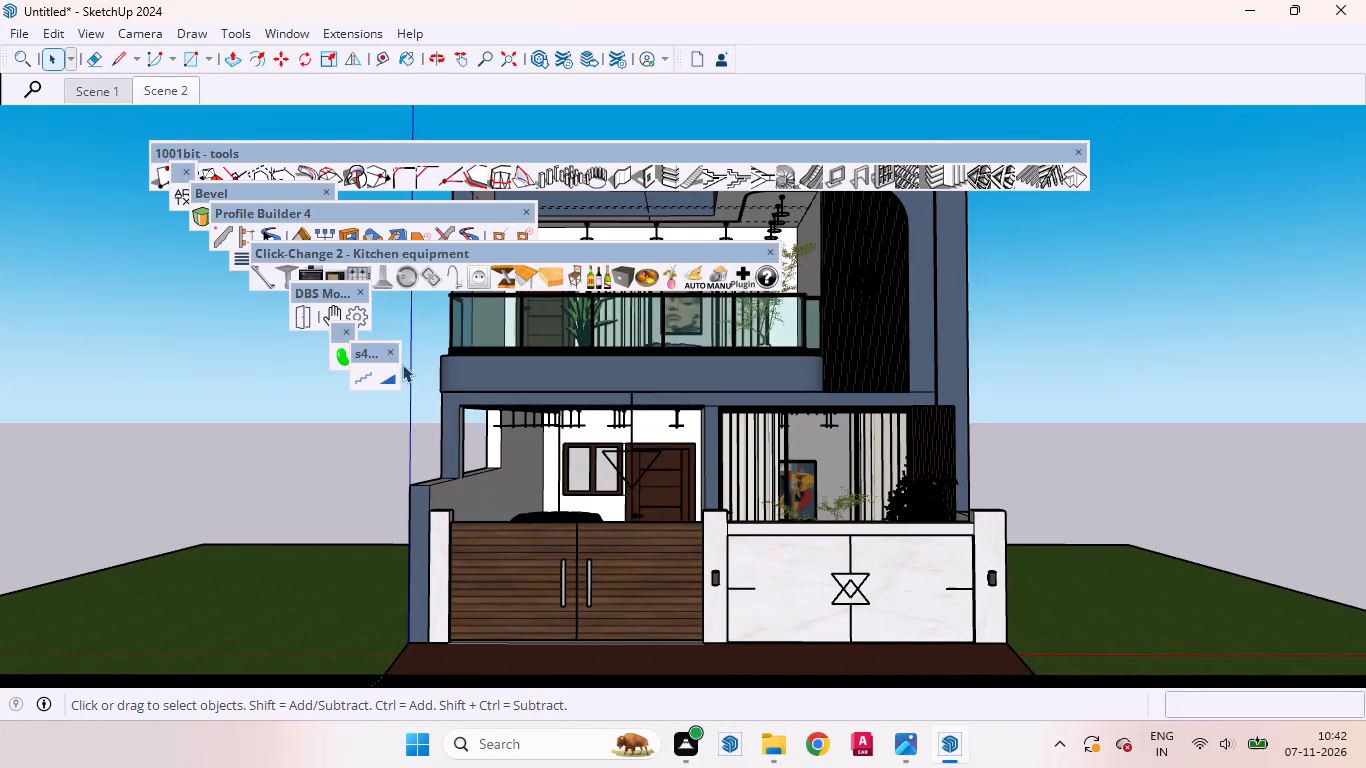
# Close all the floating extension toolbars covering the house, including Profile Builder 4, Bevel, Click-Change 2 and 1001bit - tools.
pyautogui.click(393, 352)
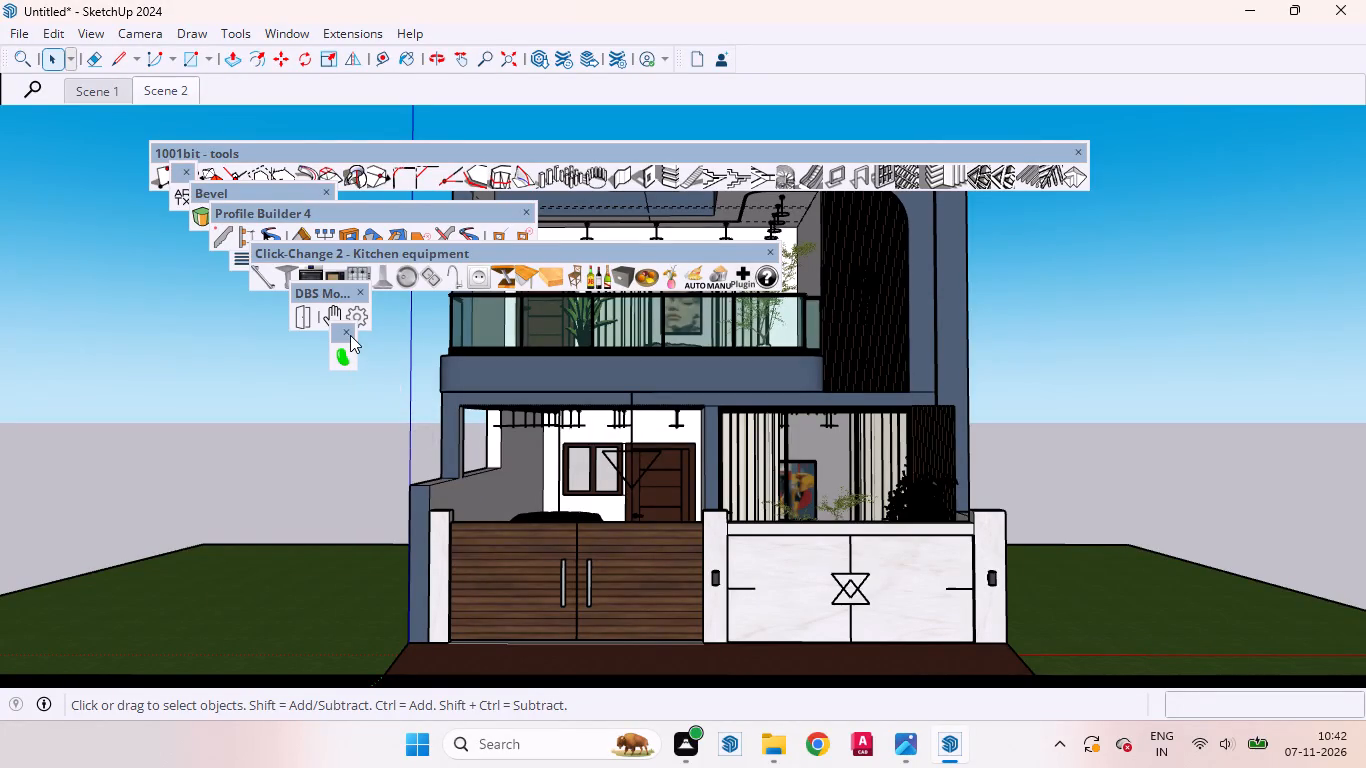
pyautogui.click(348, 334)
pyautogui.click(359, 288)
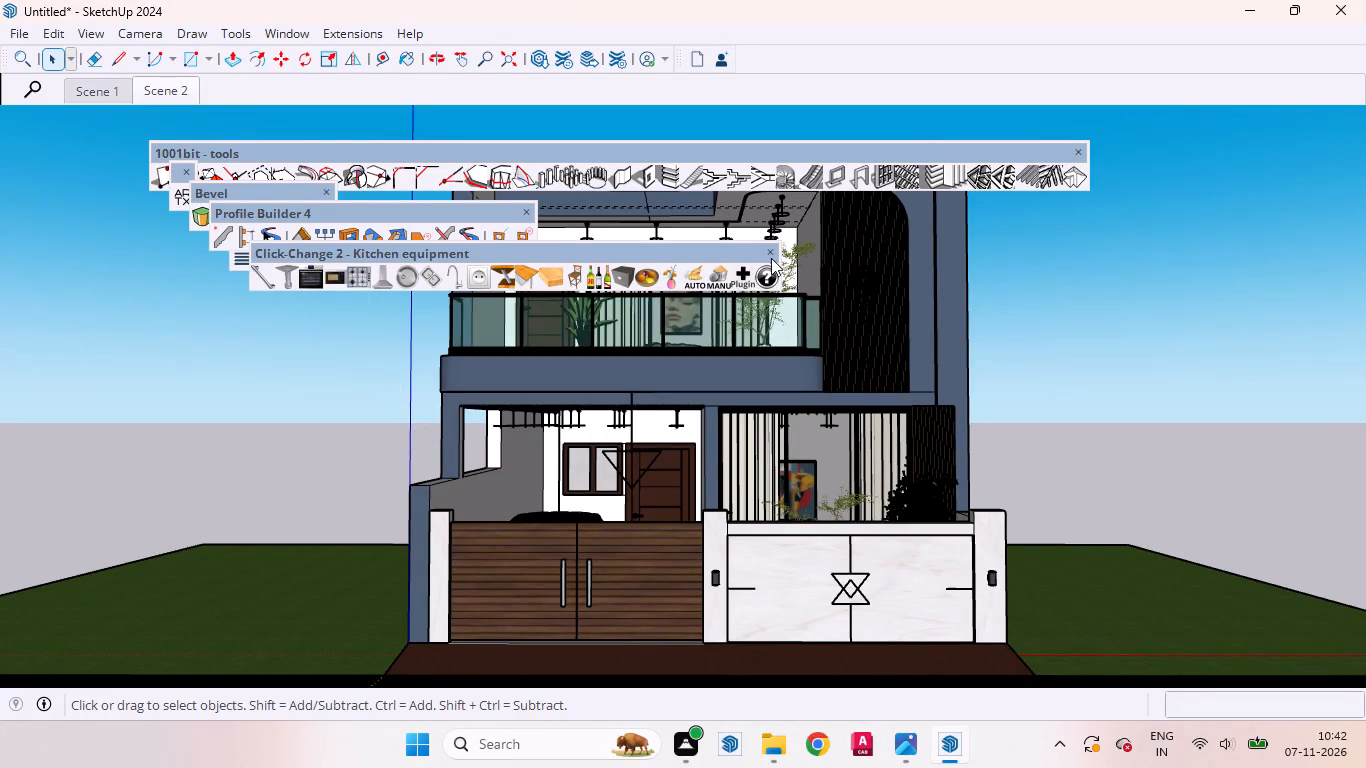
pyautogui.click(771, 254)
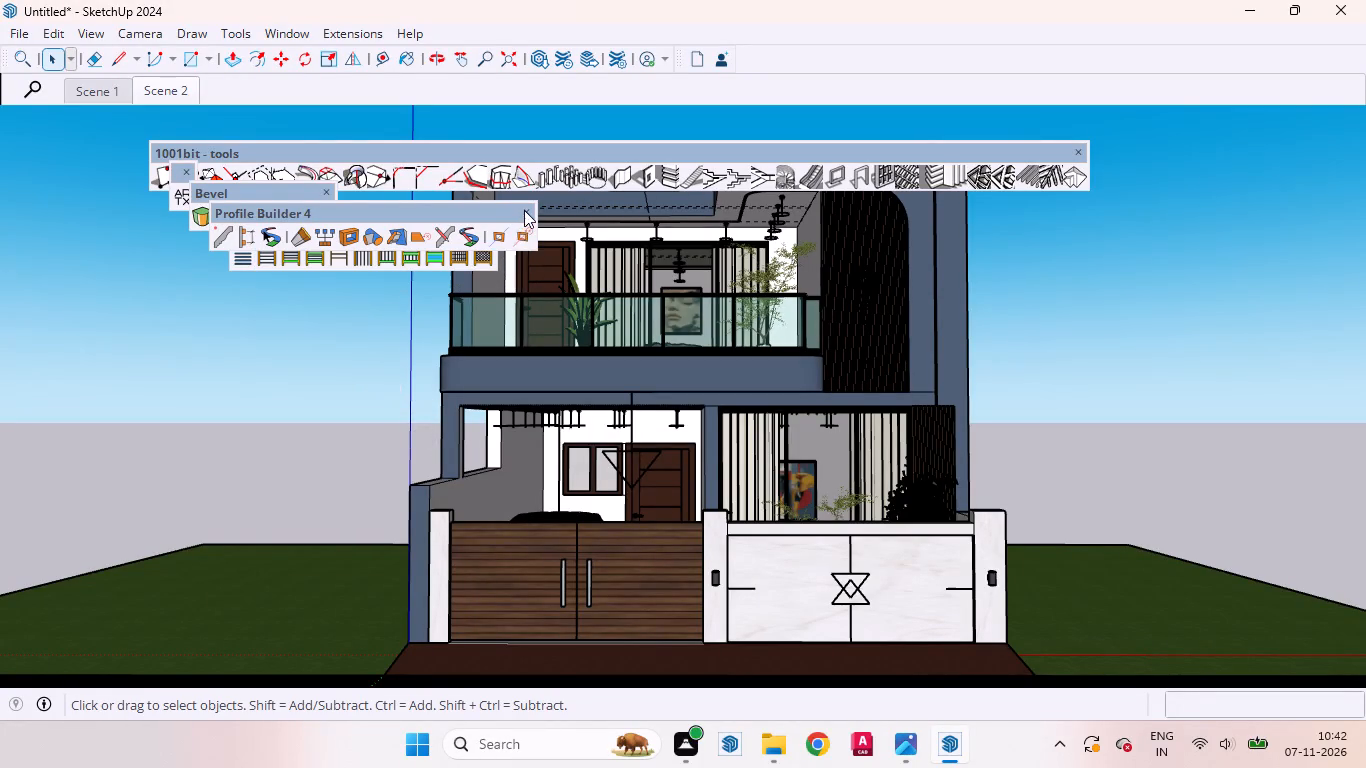
pyautogui.click(525, 210)
pyautogui.click(490, 230)
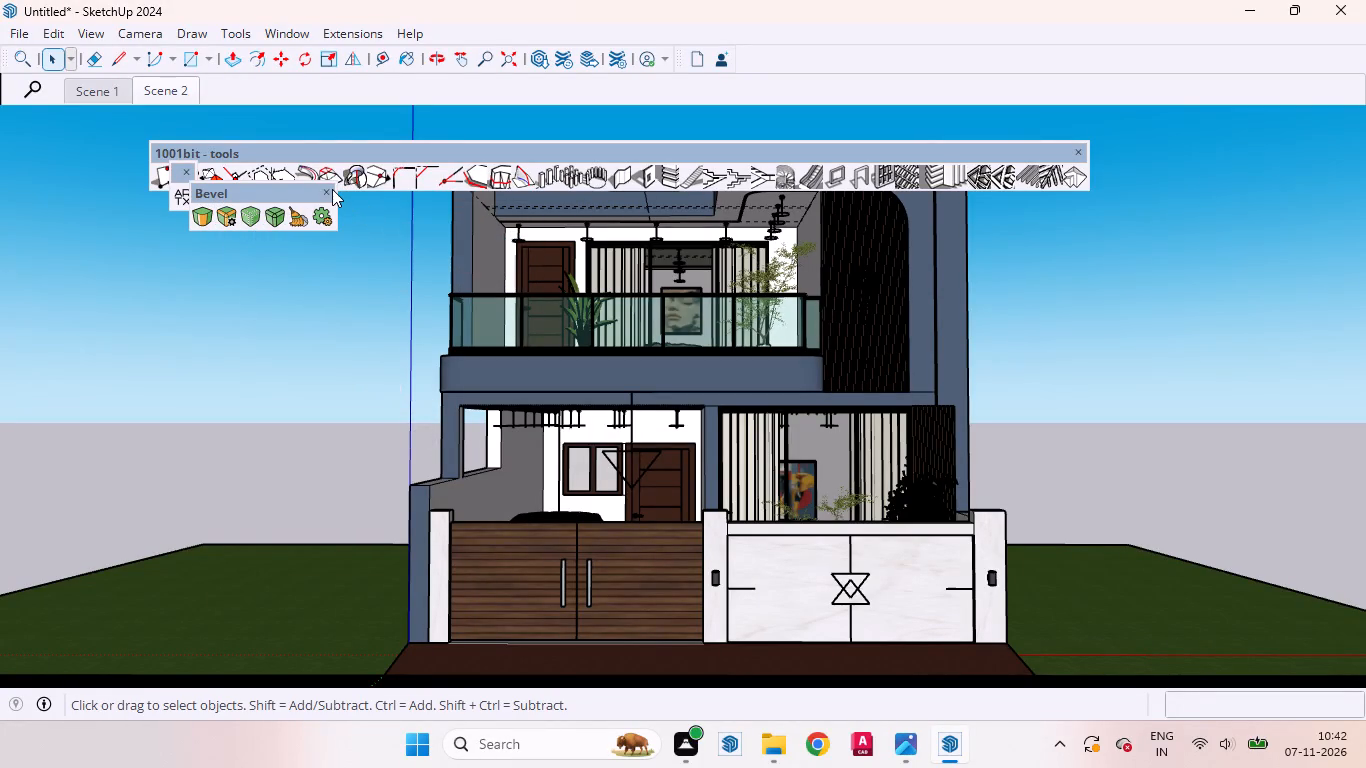
pyautogui.click(331, 189)
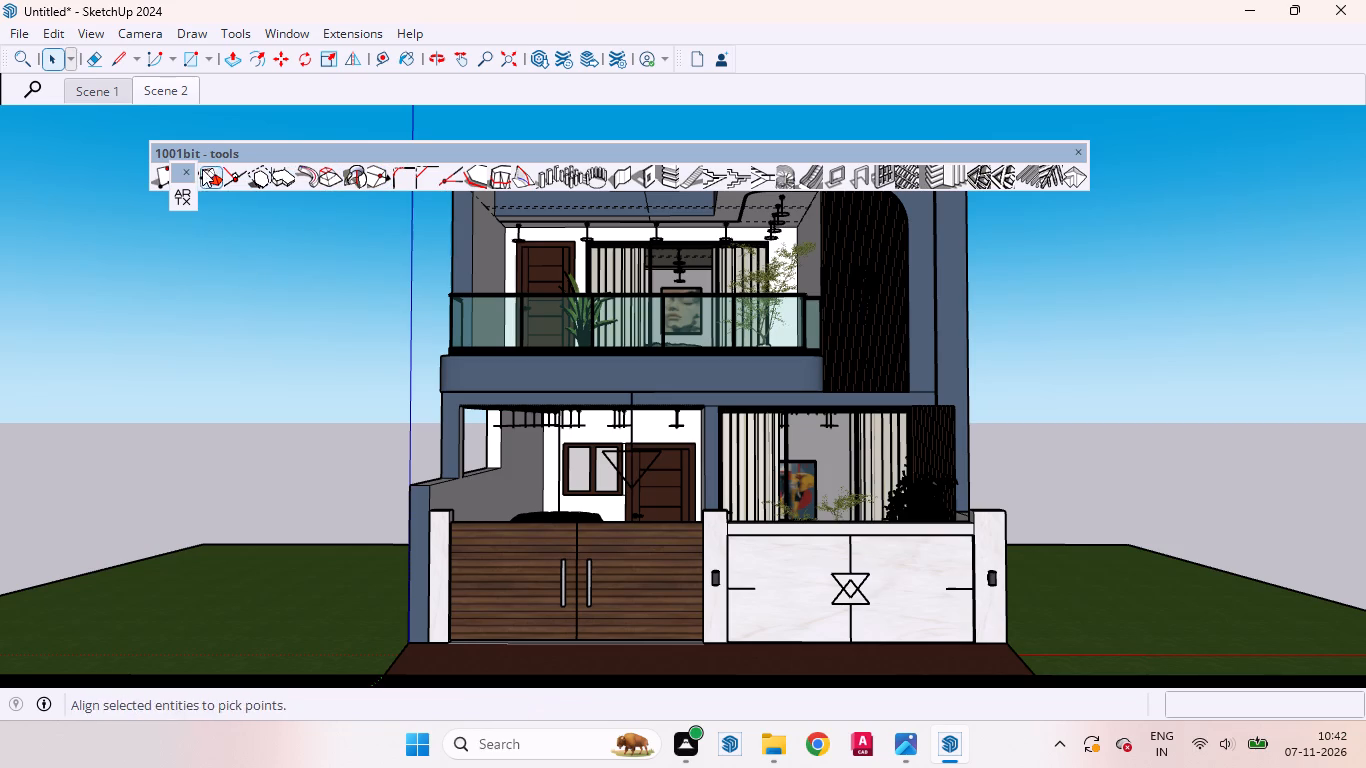
pyautogui.click(187, 171)
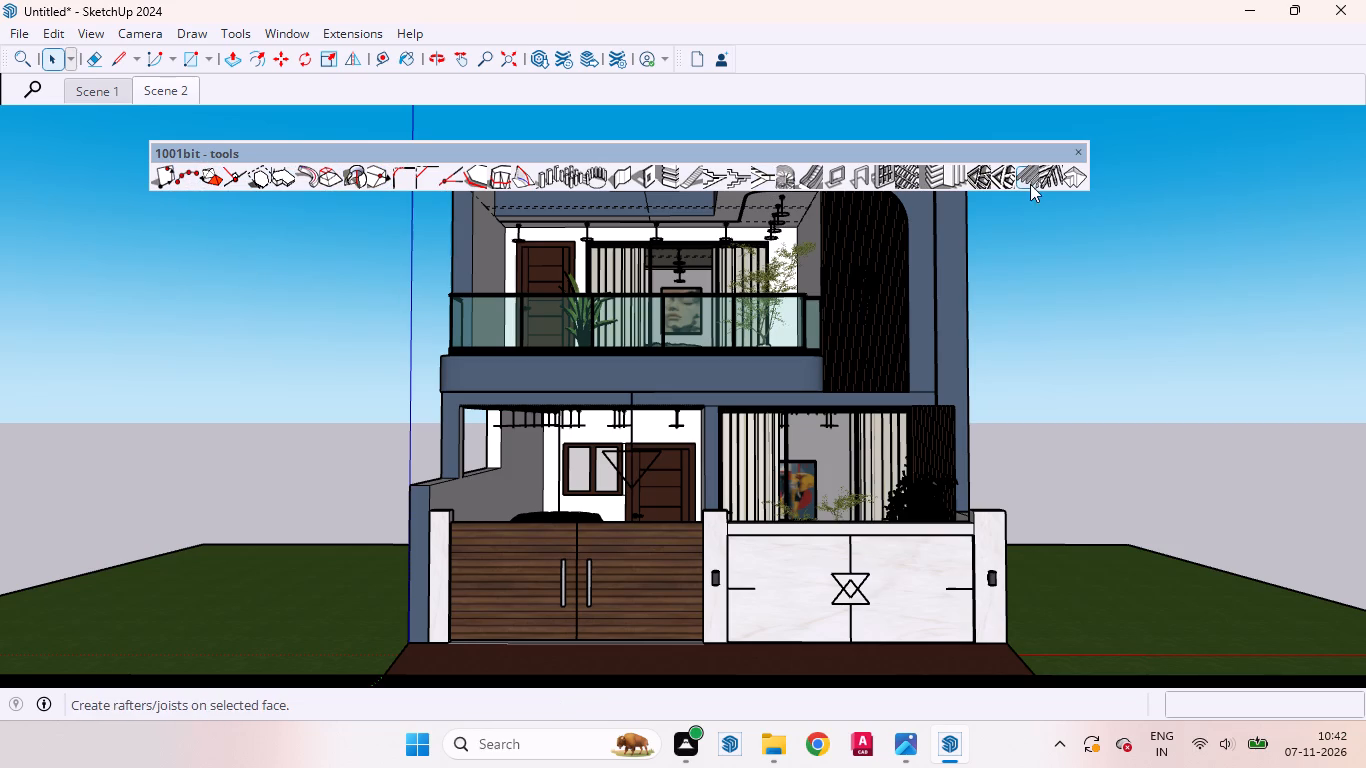
pyautogui.click(1077, 148)
# Display the Large Tool Set and hide the Getting Started toolbar.
pyautogui.rightClick(521, 33)
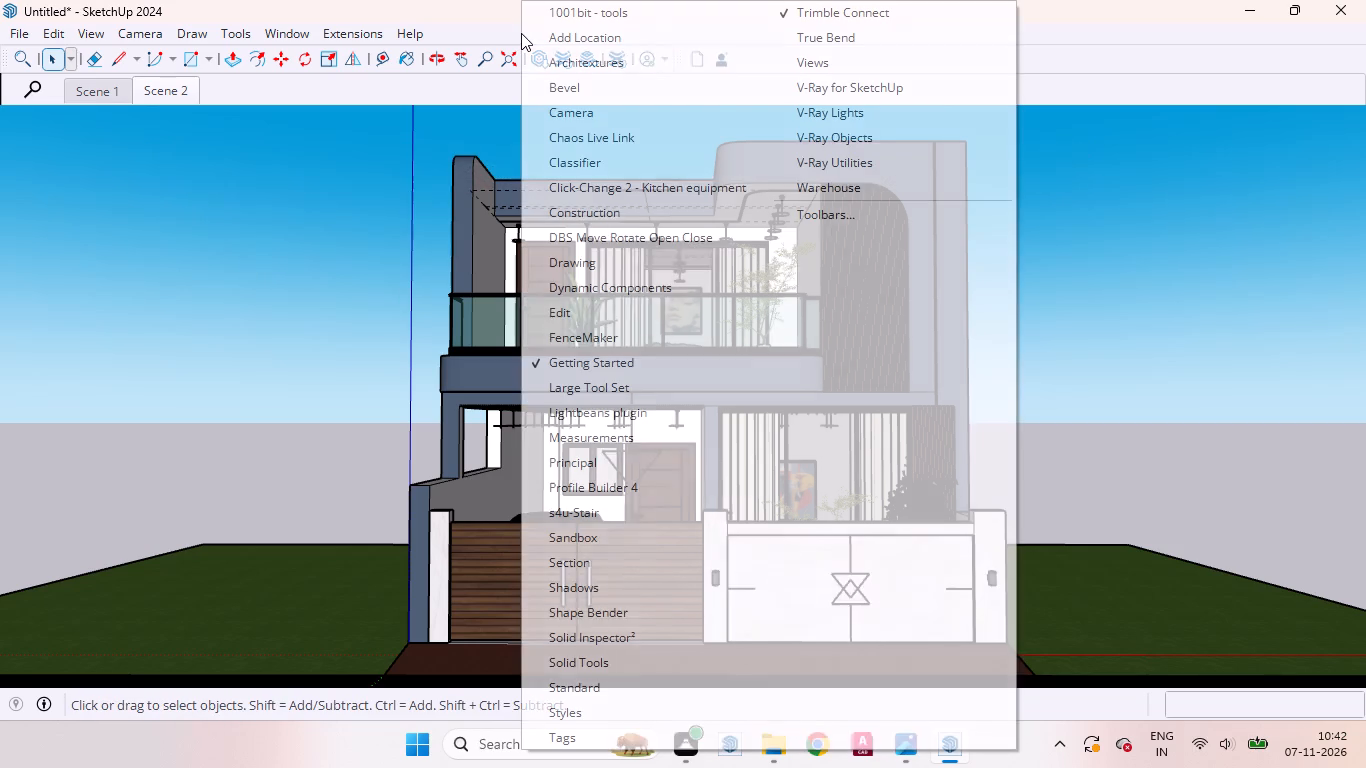
pyautogui.click(574, 381)
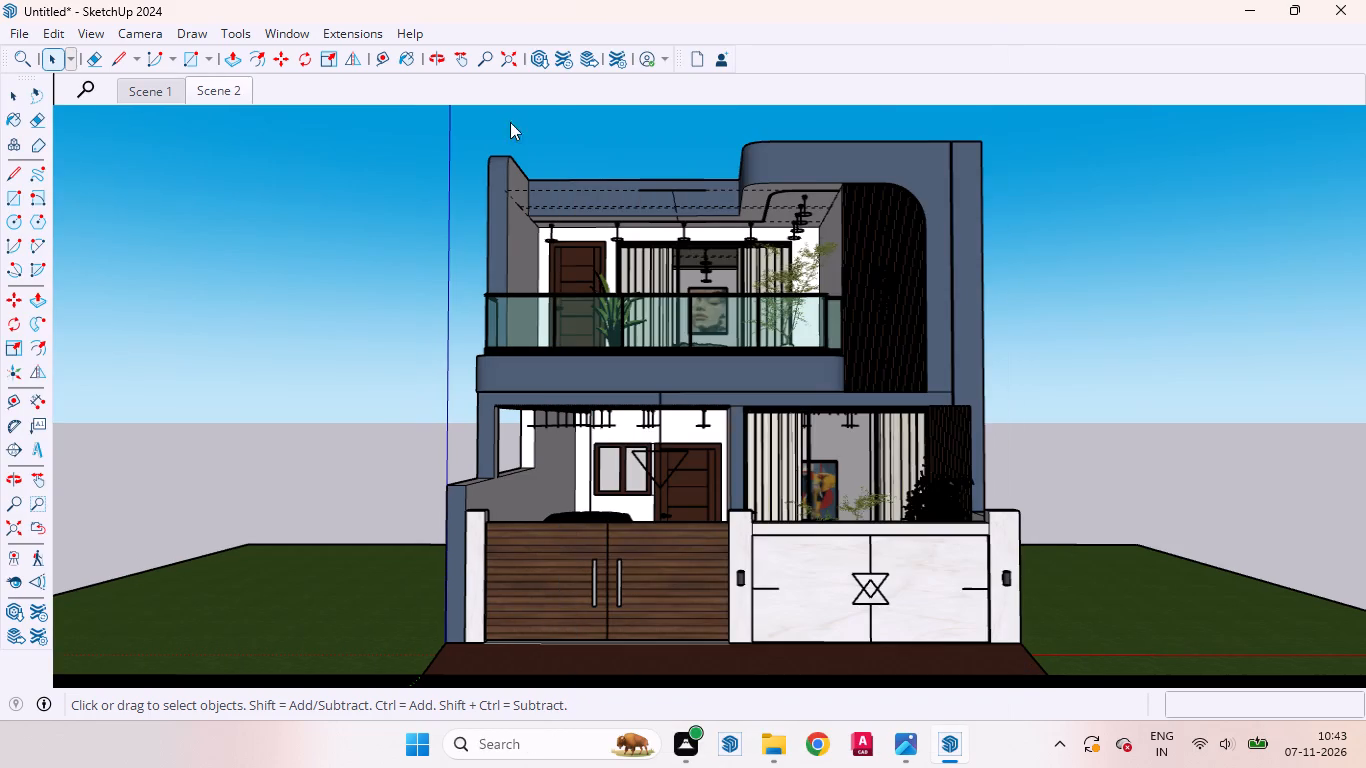
pyautogui.rightClick(506, 38)
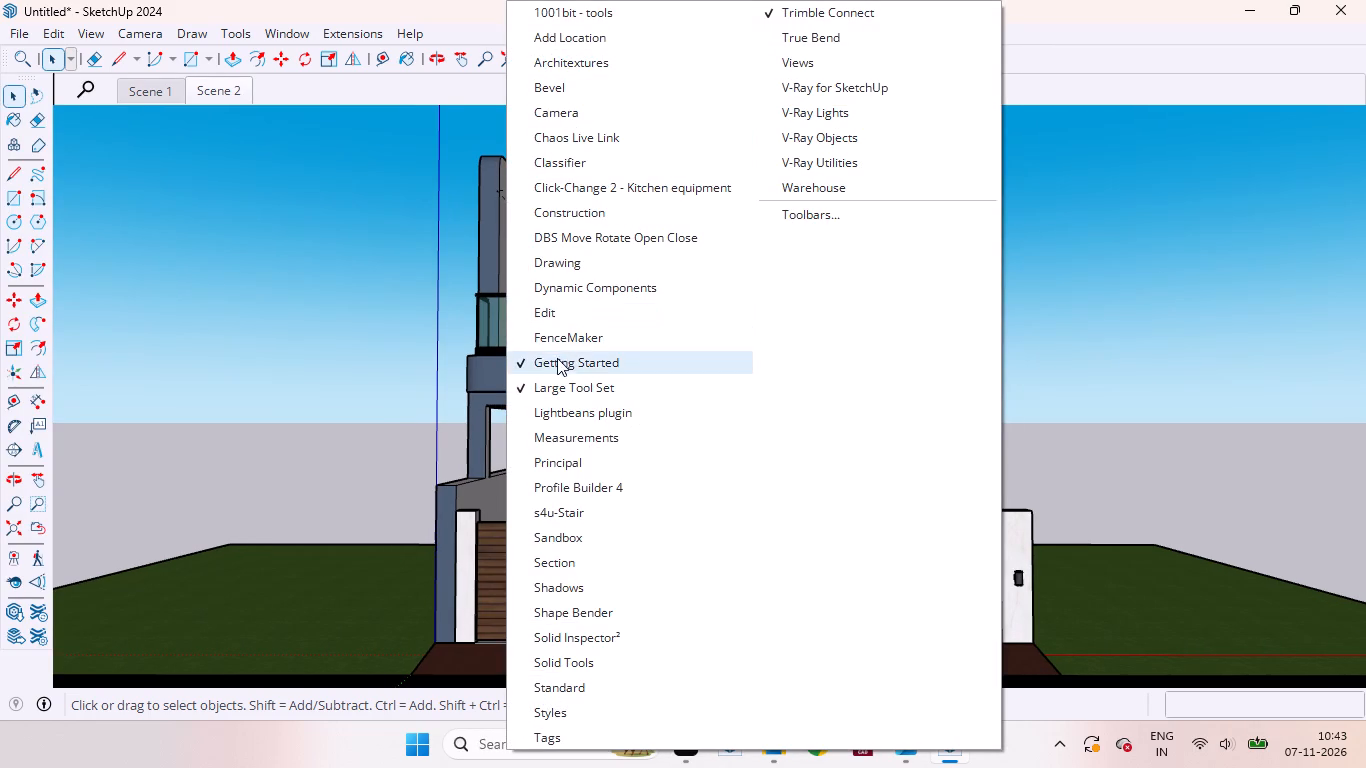
pyautogui.click(562, 356)
# Display the Views toolbar and remove the Trimble Connect toolbar.
pyautogui.rightClick(547, 15)
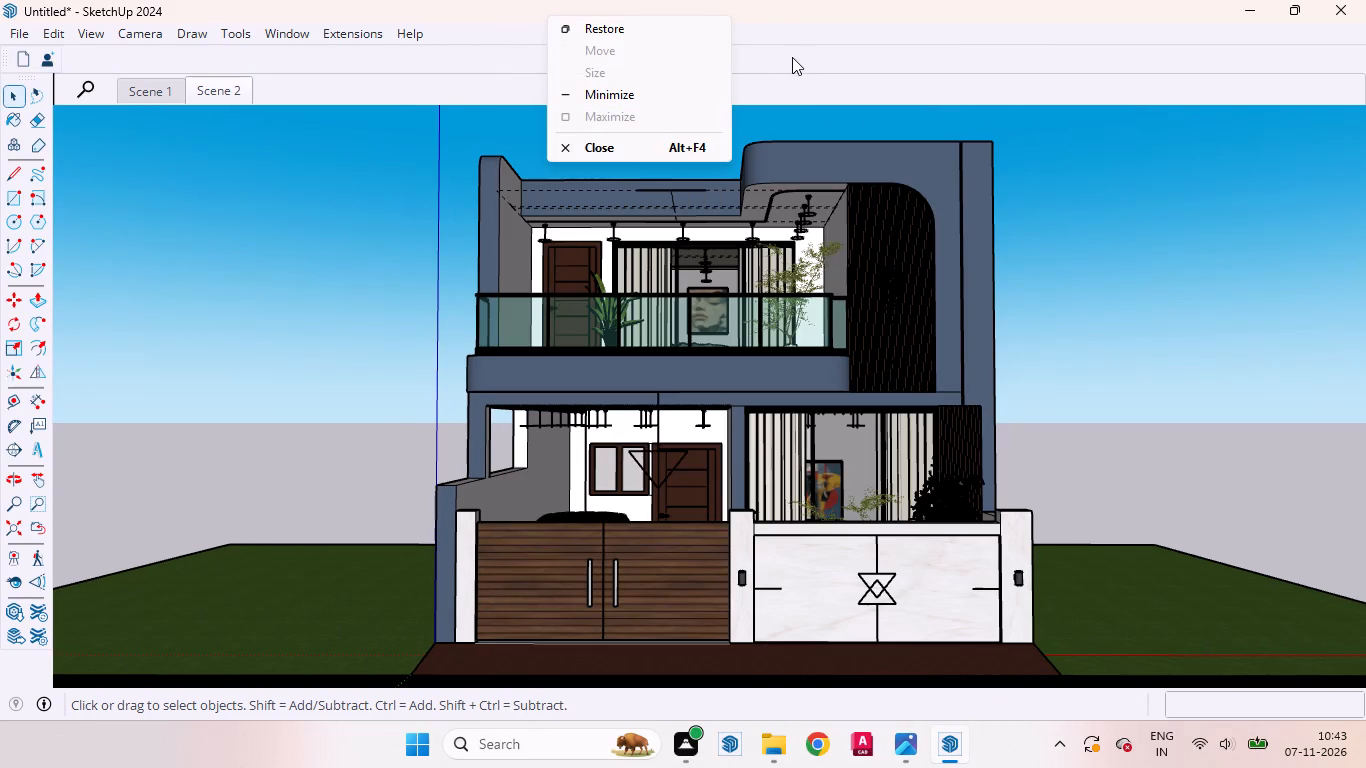
pyautogui.rightClick(770, 28)
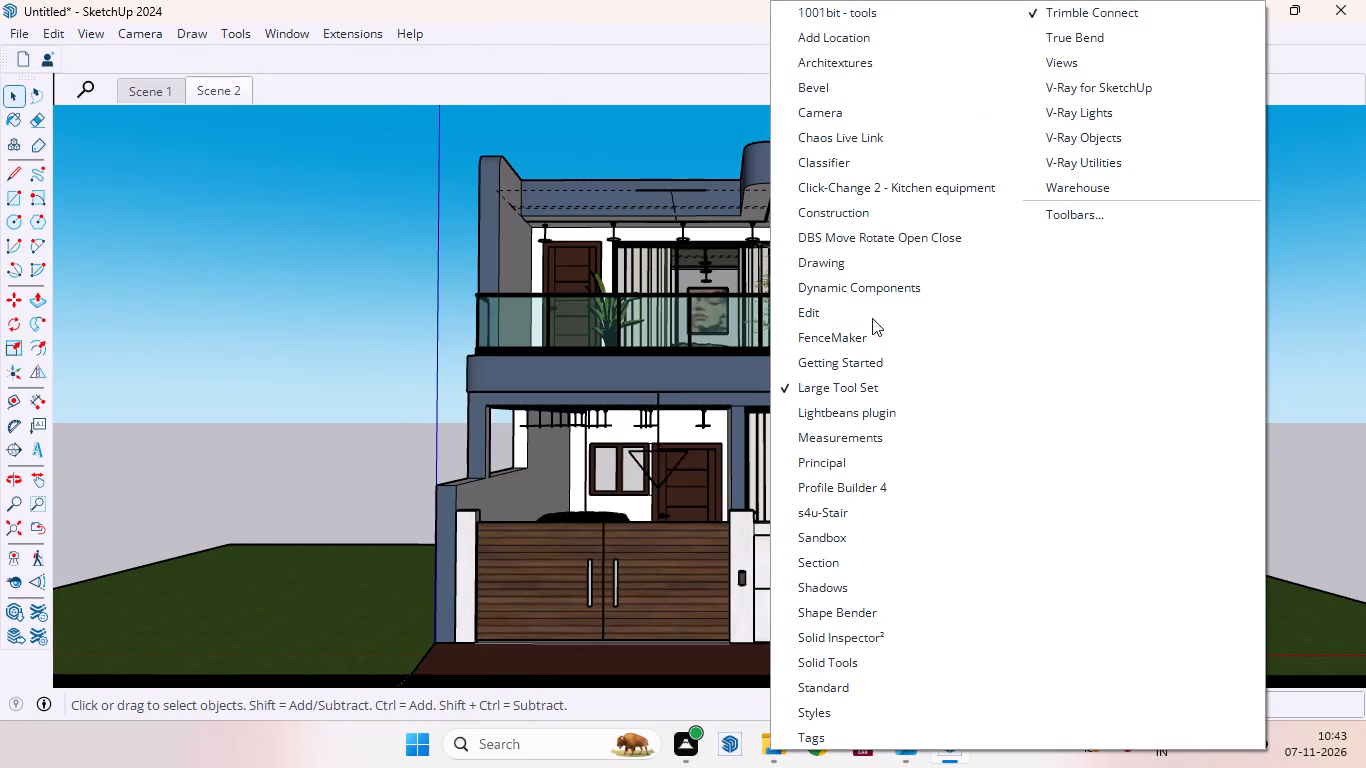
pyautogui.click(1091, 60)
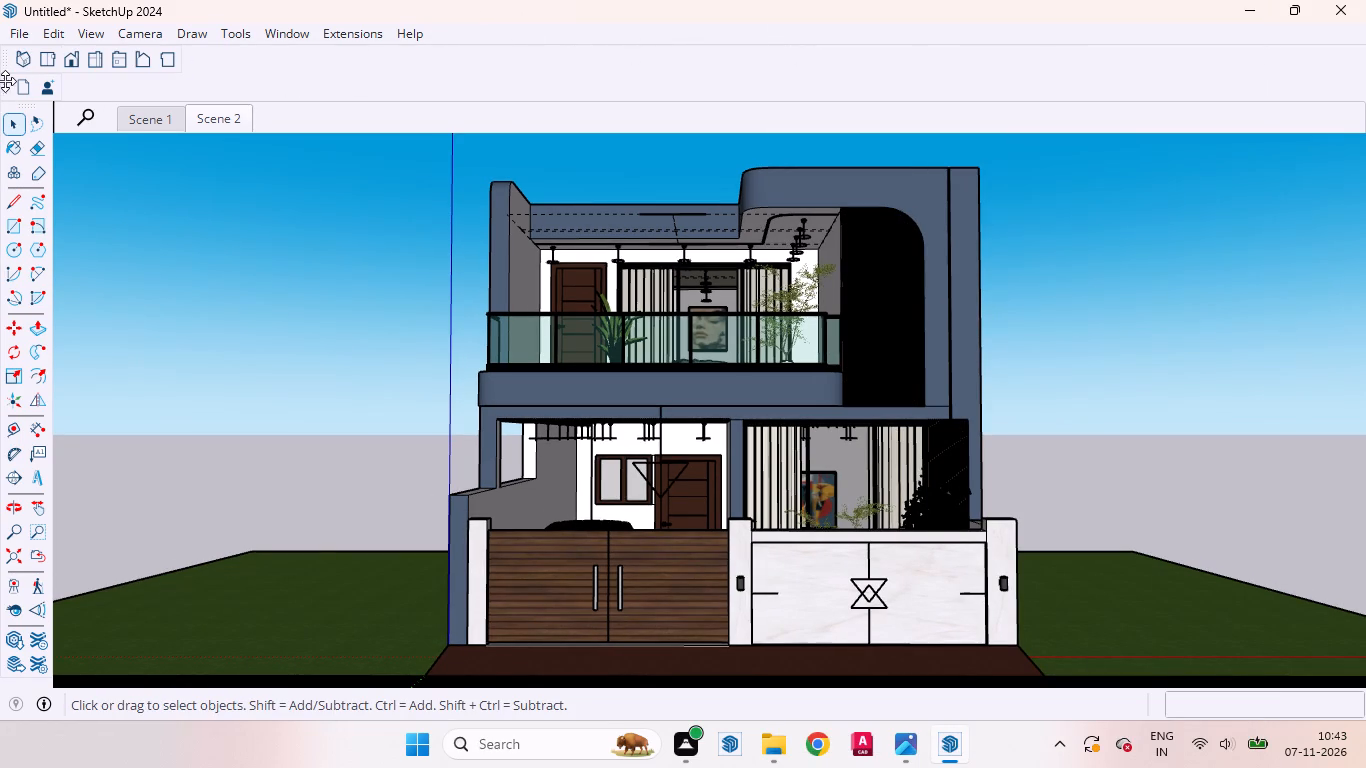
pyautogui.moveTo(6, 80); pyautogui.dragTo(115, 199)
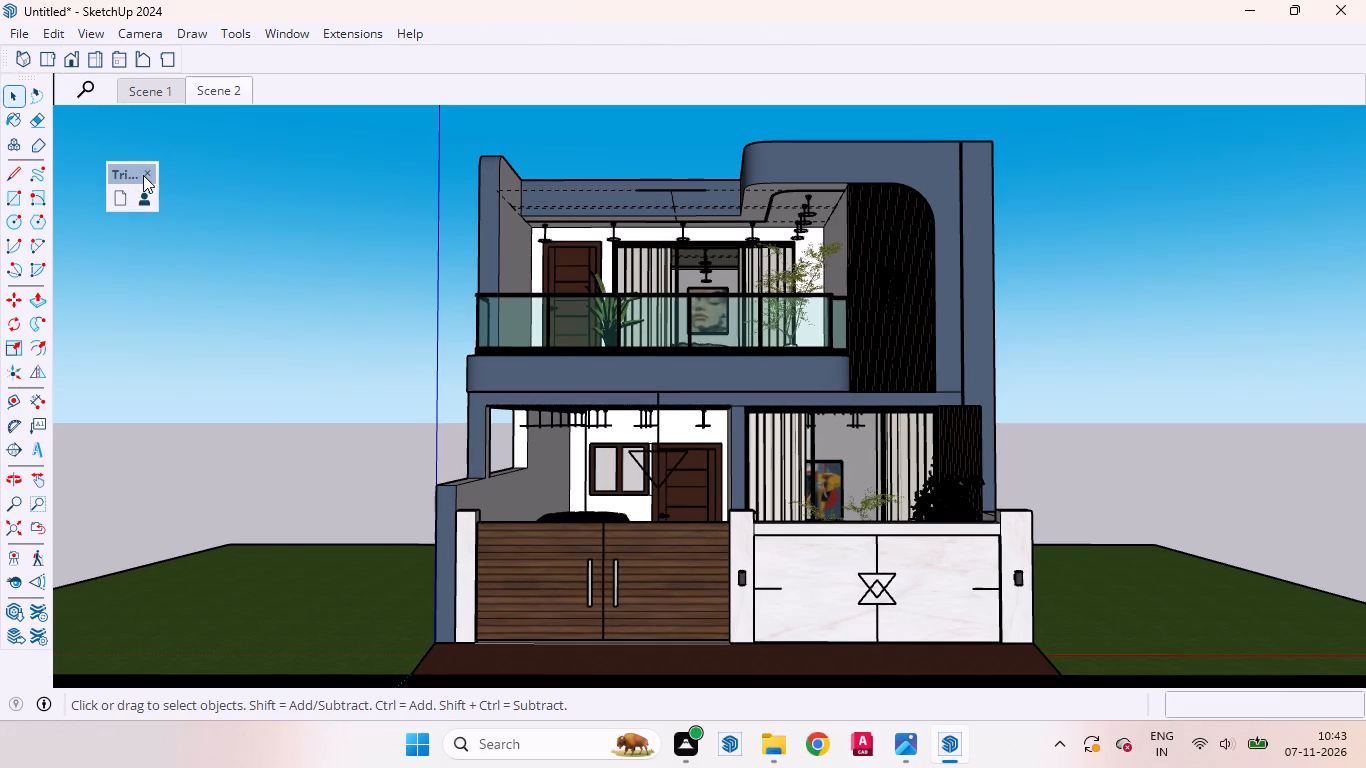
pyautogui.click(146, 172)
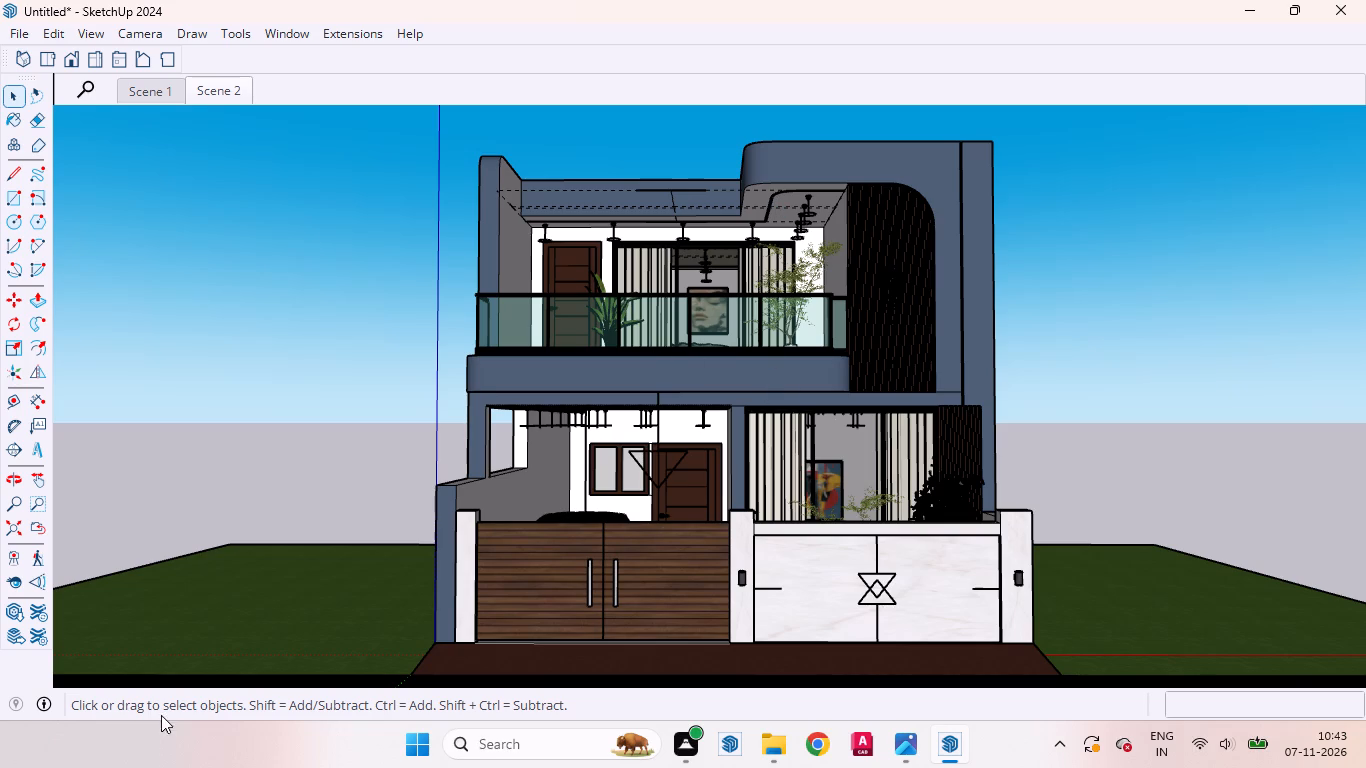
# Reframe the house in a slightly lower front view and update Scene 2 with it.
pyautogui.click(77, 61)
pyautogui.moveTo(783, 494); pyautogui.dragTo(784, 486, button='middle')
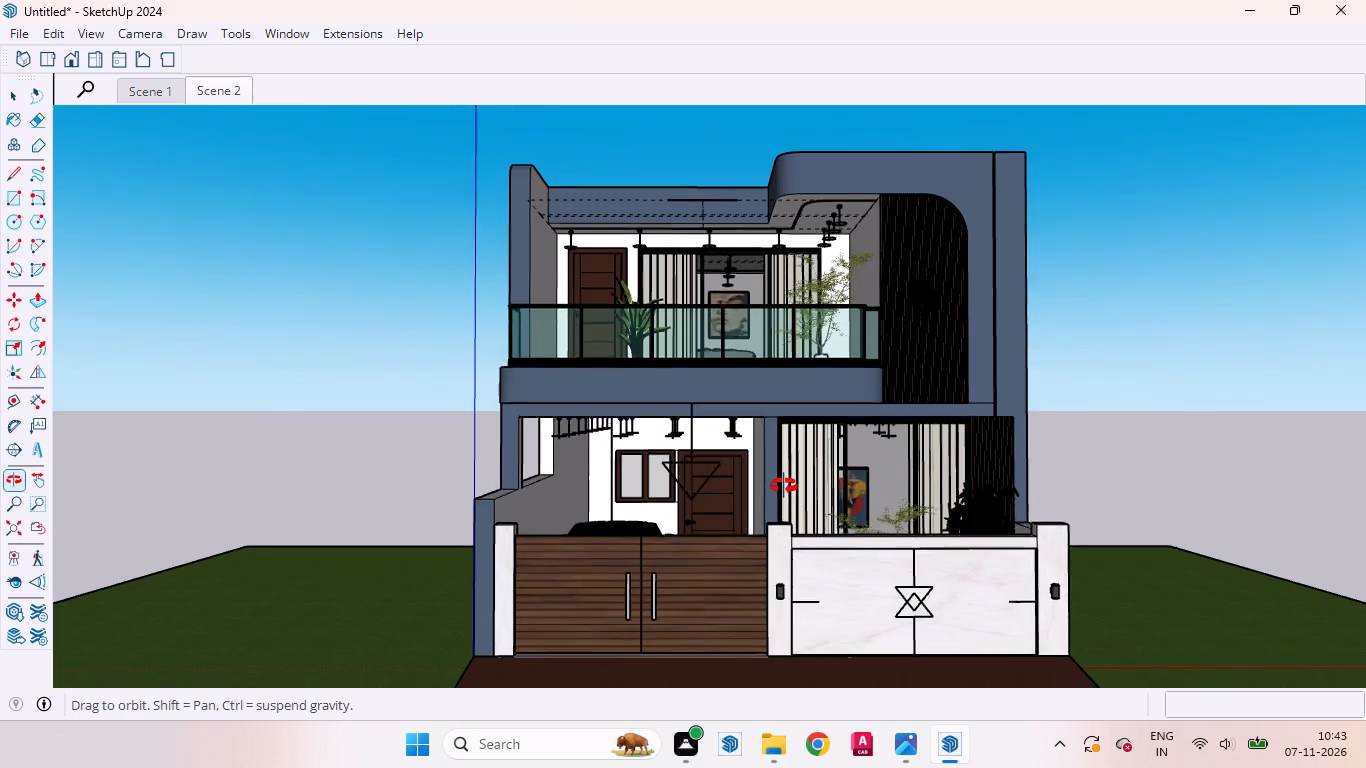
pyautogui.moveTo(784, 486); pyautogui.dragTo(778, 470, button='middle')
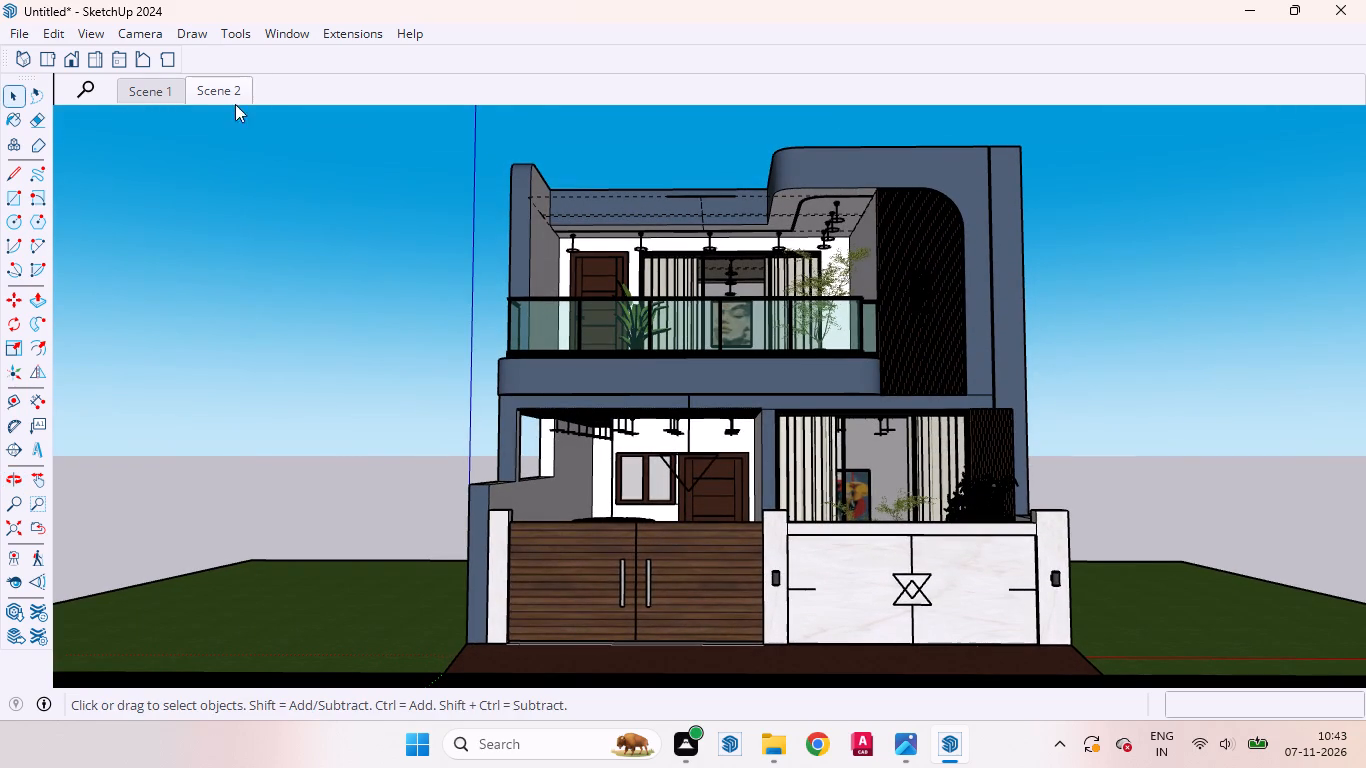
pyautogui.rightClick(230, 96)
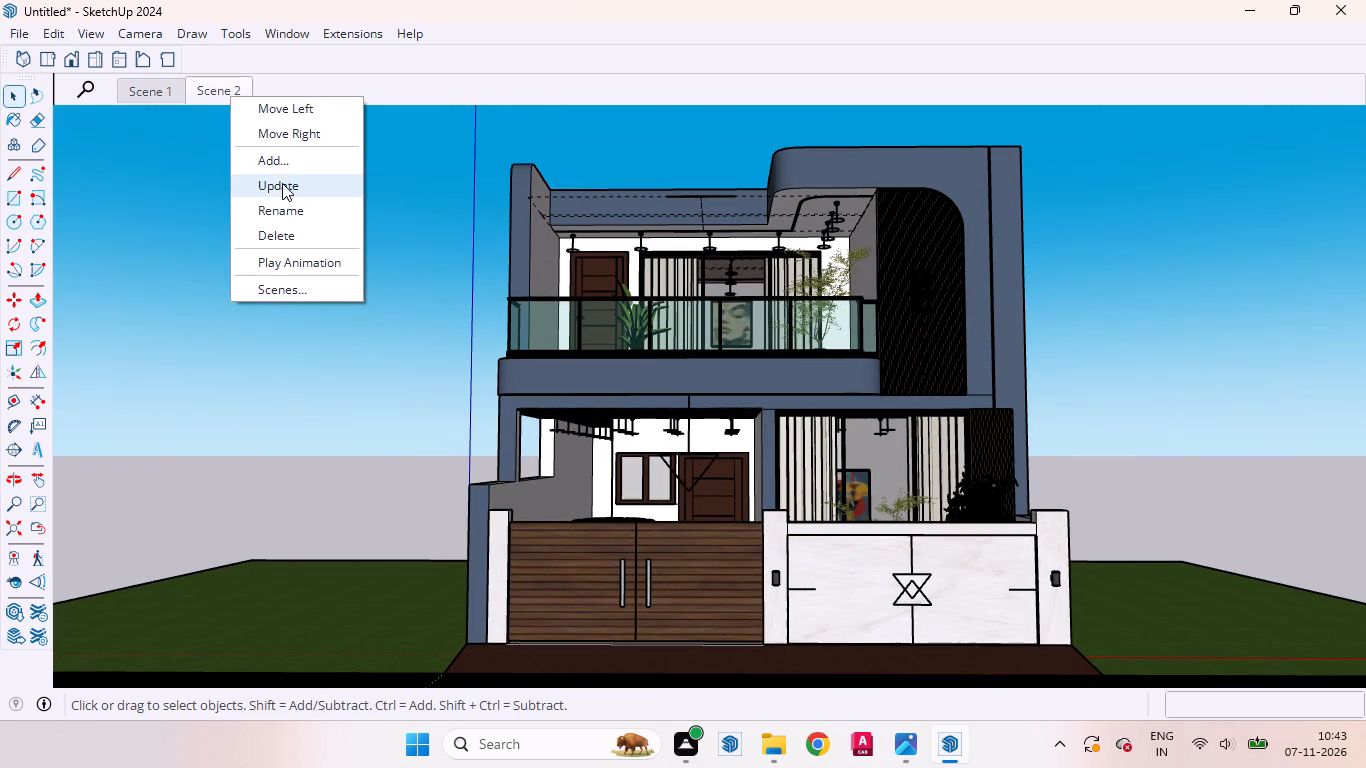
pyautogui.click(282, 183)
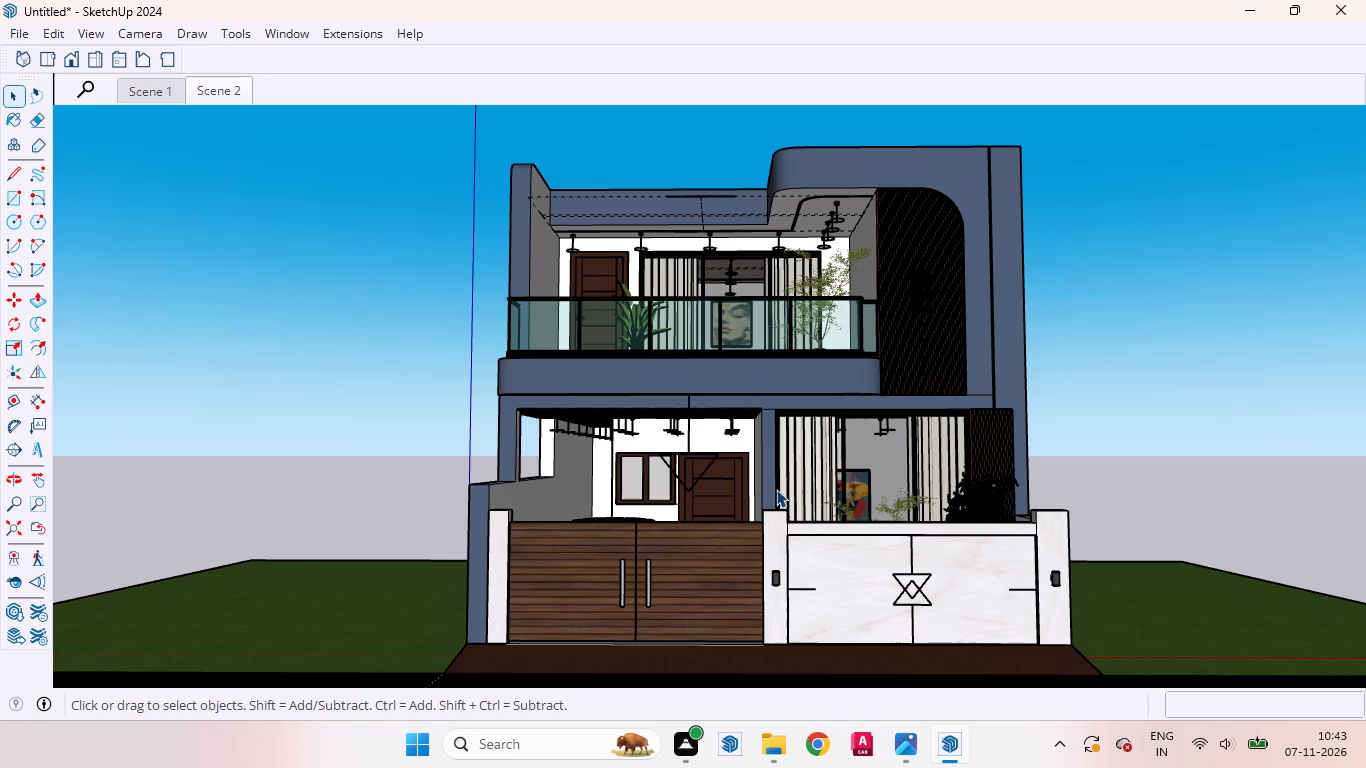
# Display the V-Ray for SketchUp toolbar and open the V-Ray Asset Editor.
pyautogui.rightClick(567, 35)
pyautogui.click(878, 75)
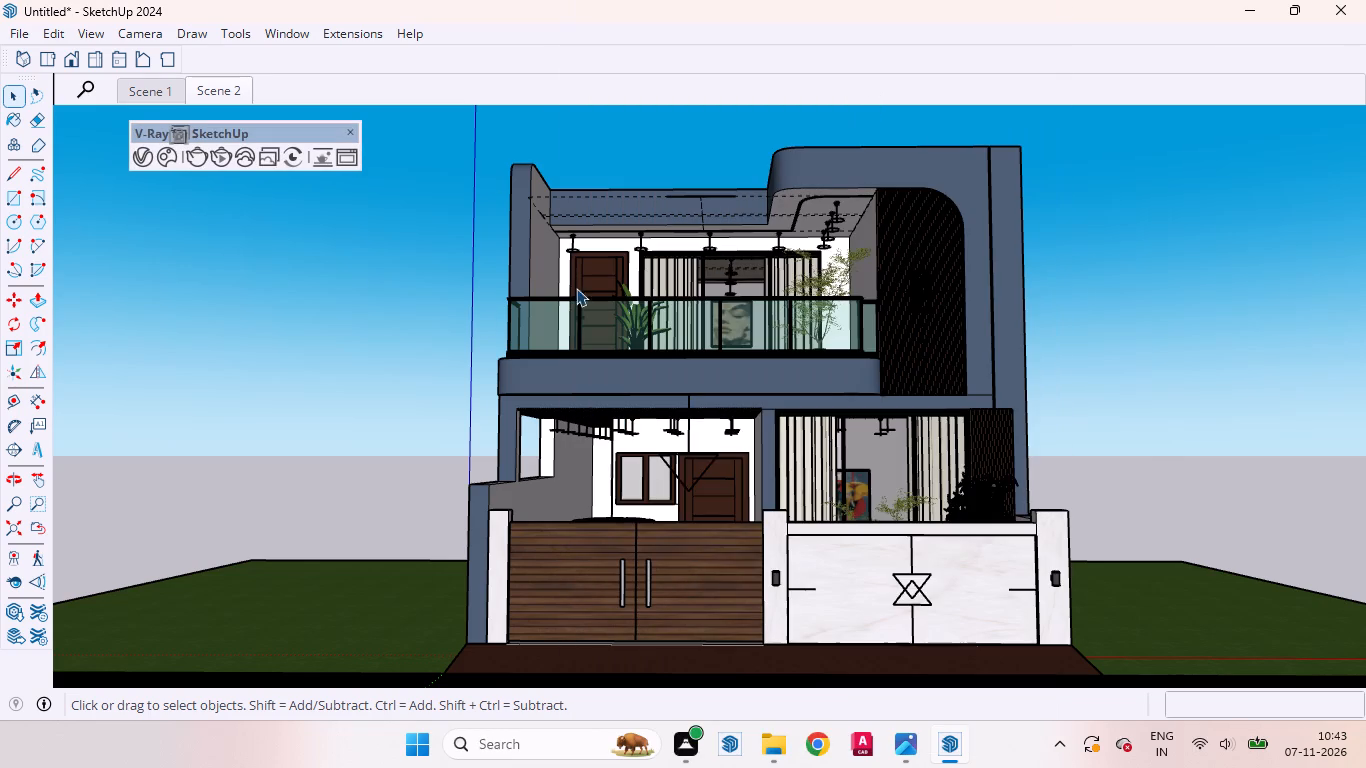
pyautogui.moveTo(298, 128); pyautogui.dragTo(474, 130)
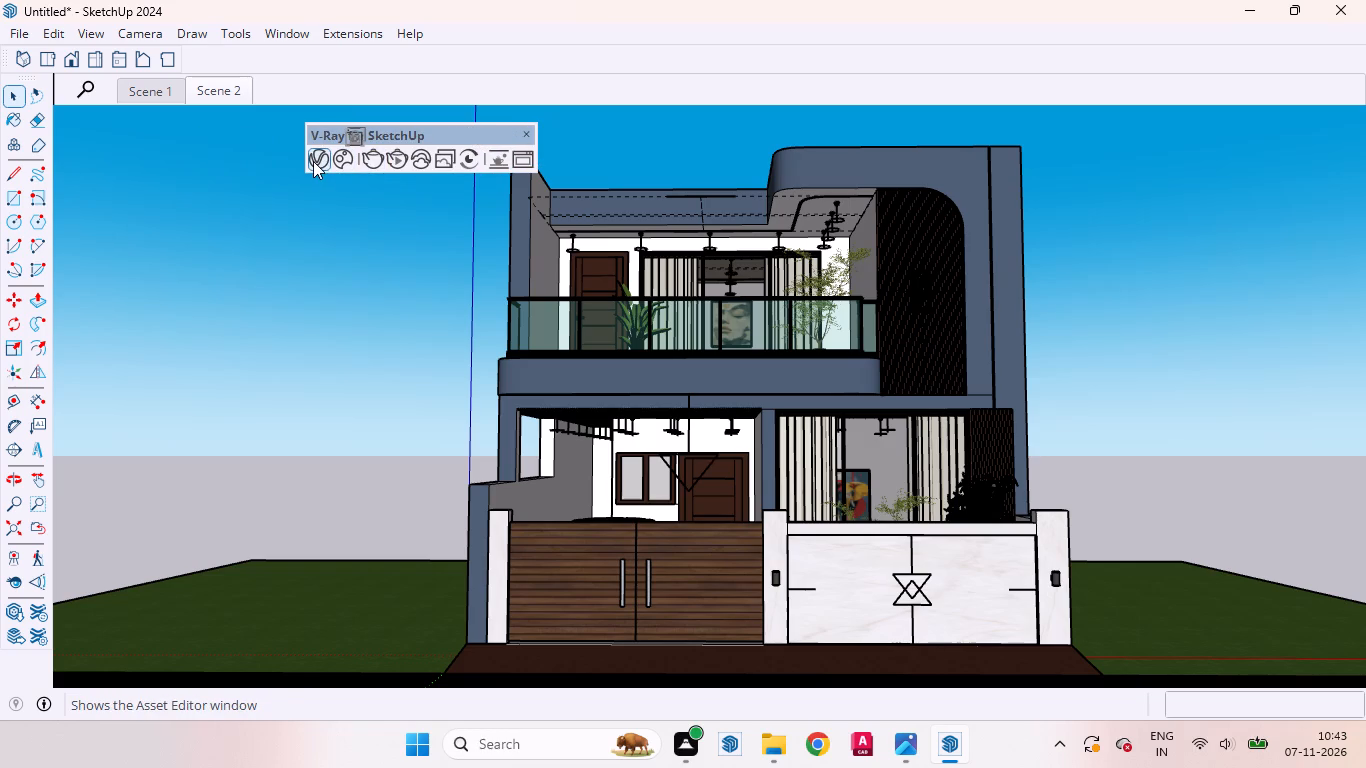
pyautogui.click(313, 158)
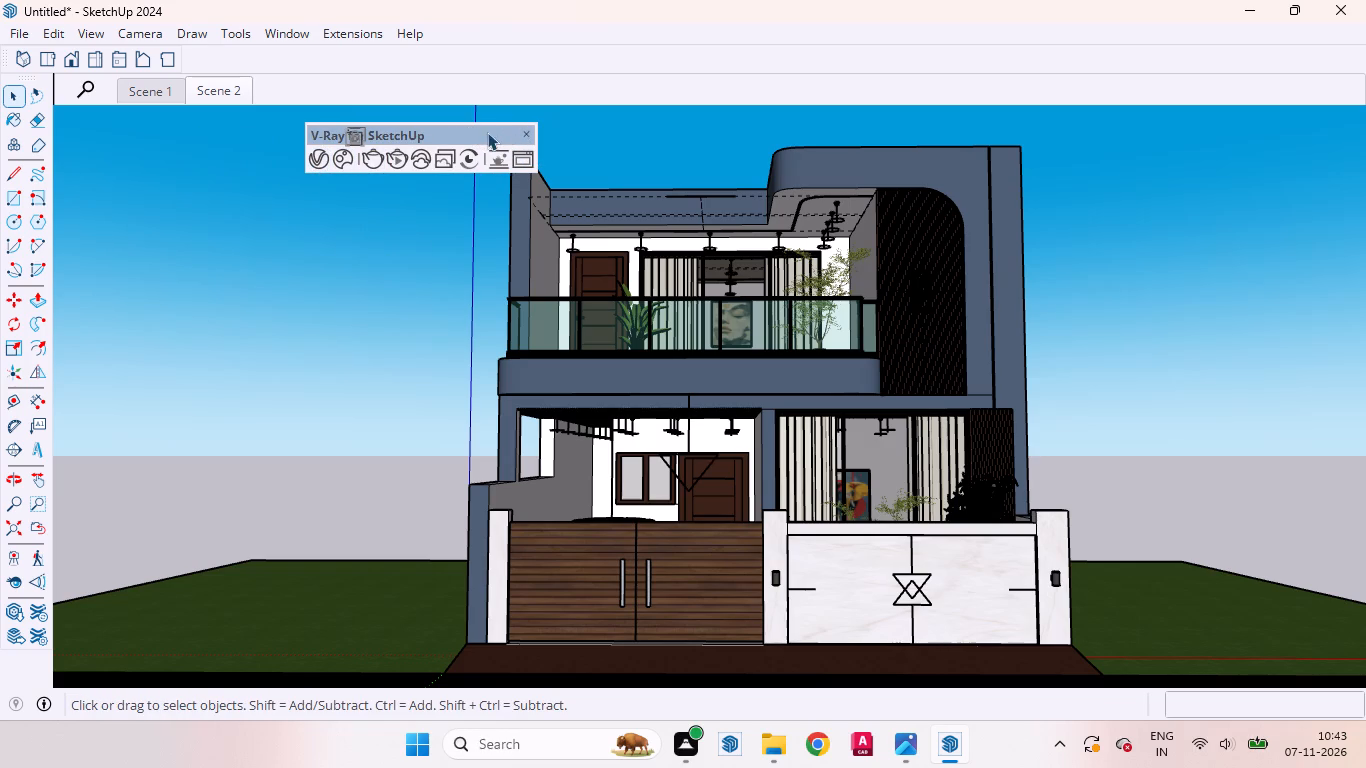
pyautogui.moveTo(481, 135); pyautogui.dragTo(457, 196)
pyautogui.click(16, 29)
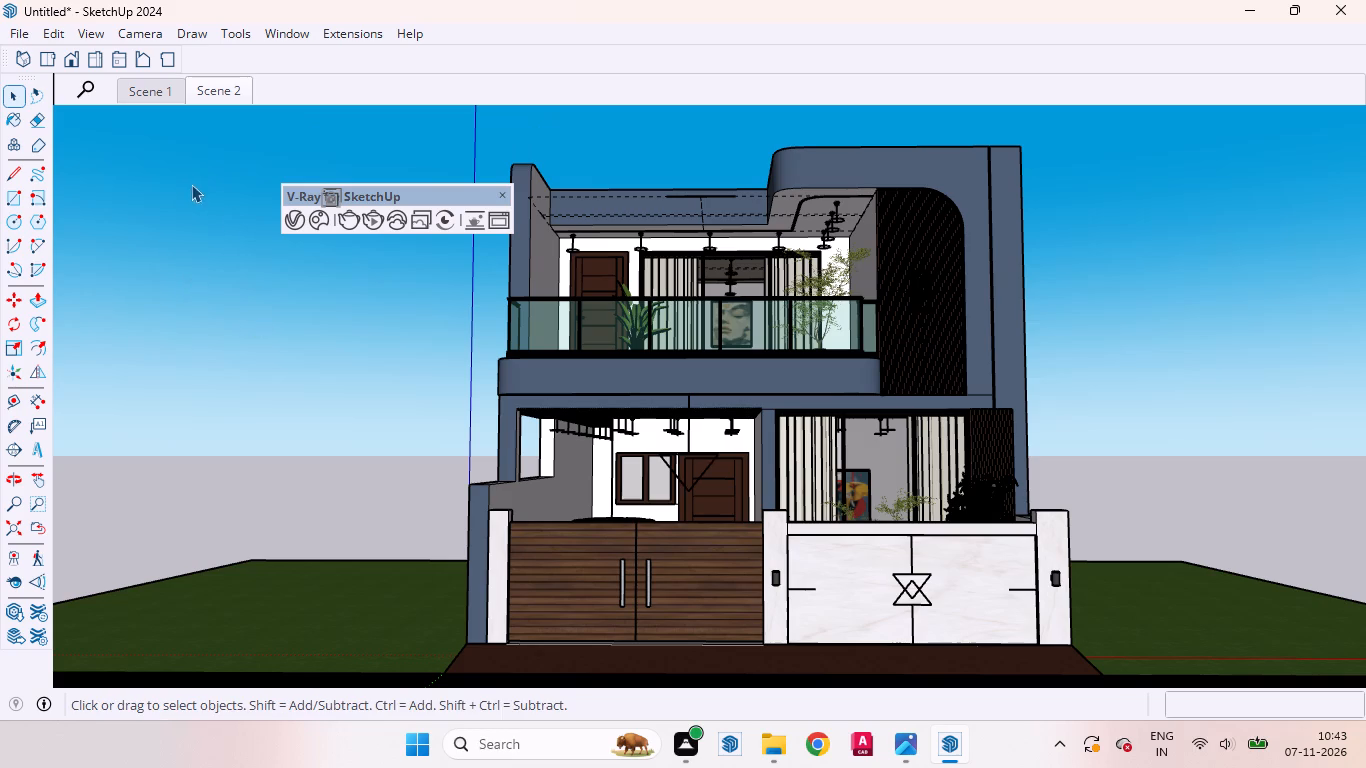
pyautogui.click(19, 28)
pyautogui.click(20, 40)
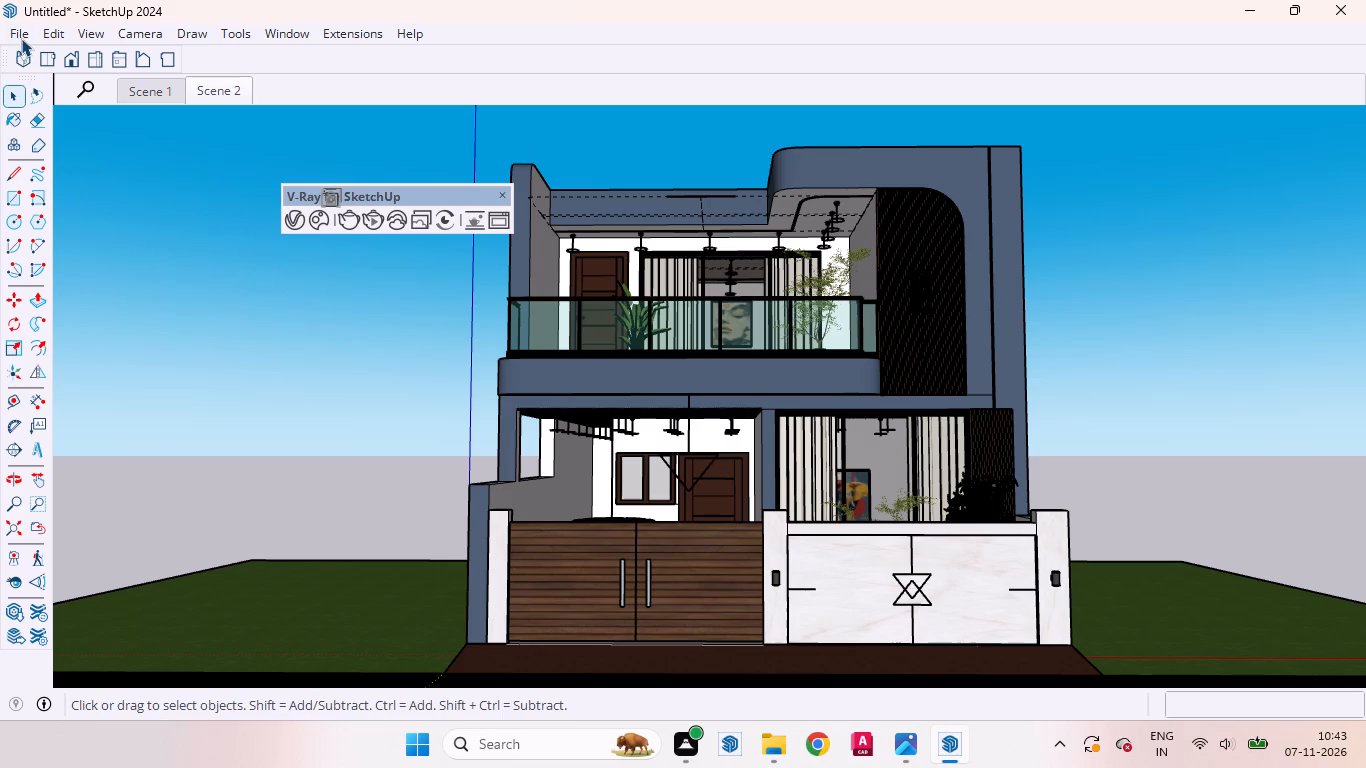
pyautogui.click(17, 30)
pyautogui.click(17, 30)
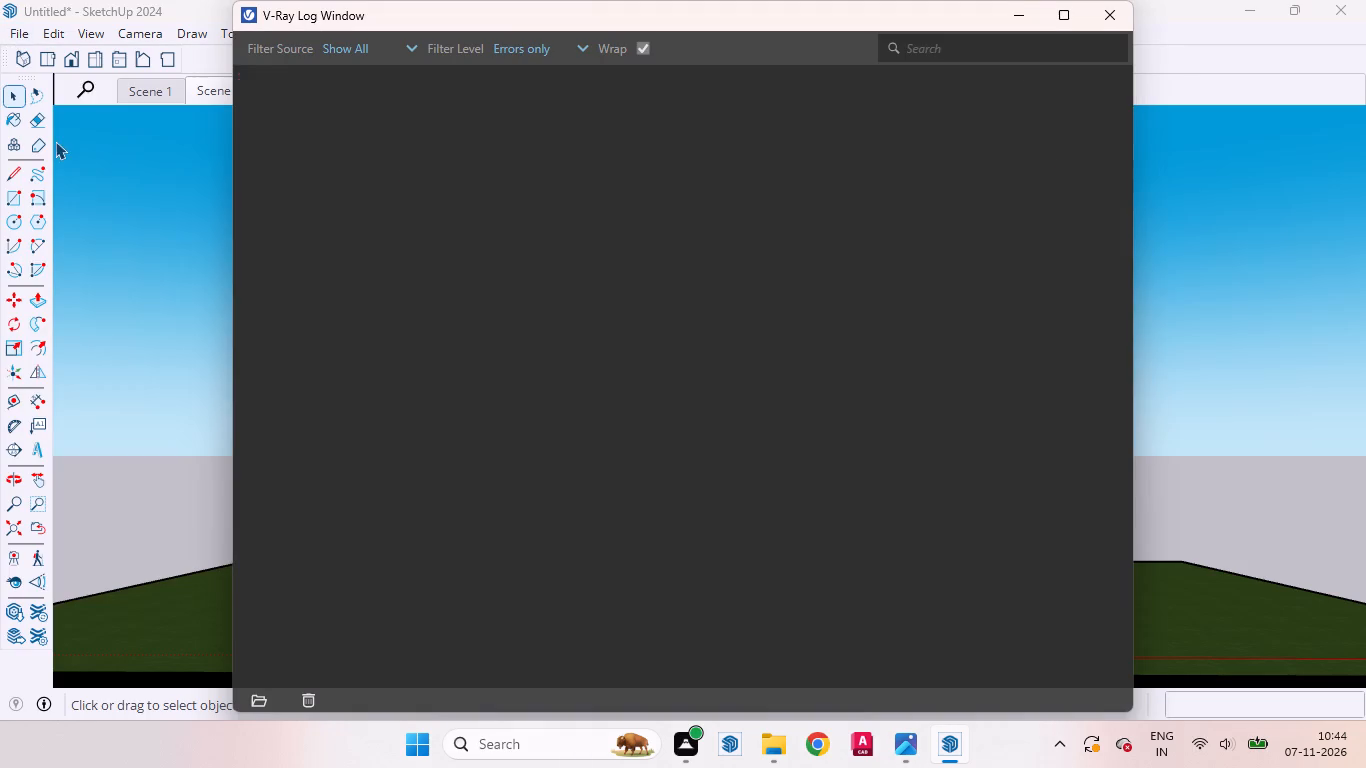
# Dismiss the V-Ray log window and update notification, keeping the Asset Editor open beside the house.
pyautogui.click(1112, 20)
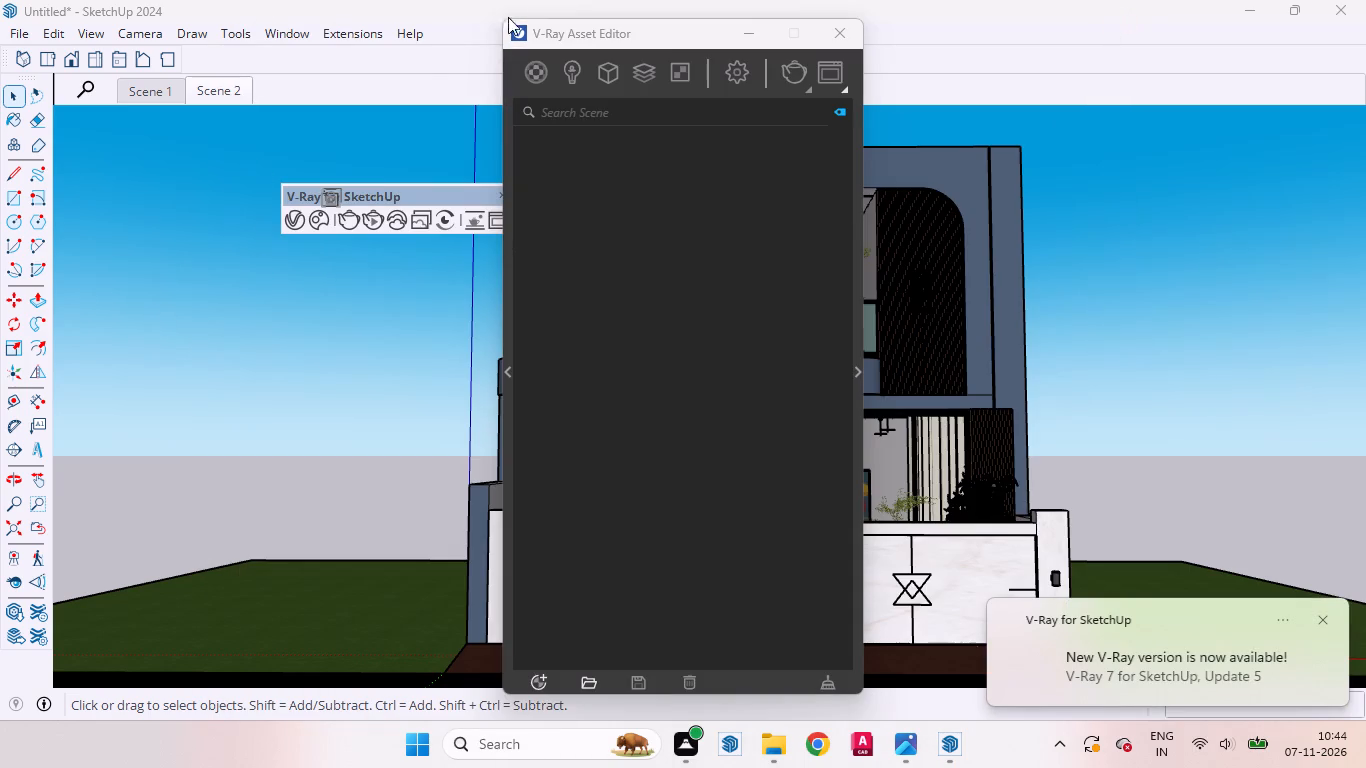
pyautogui.moveTo(674, 37); pyautogui.dragTo(411, 74)
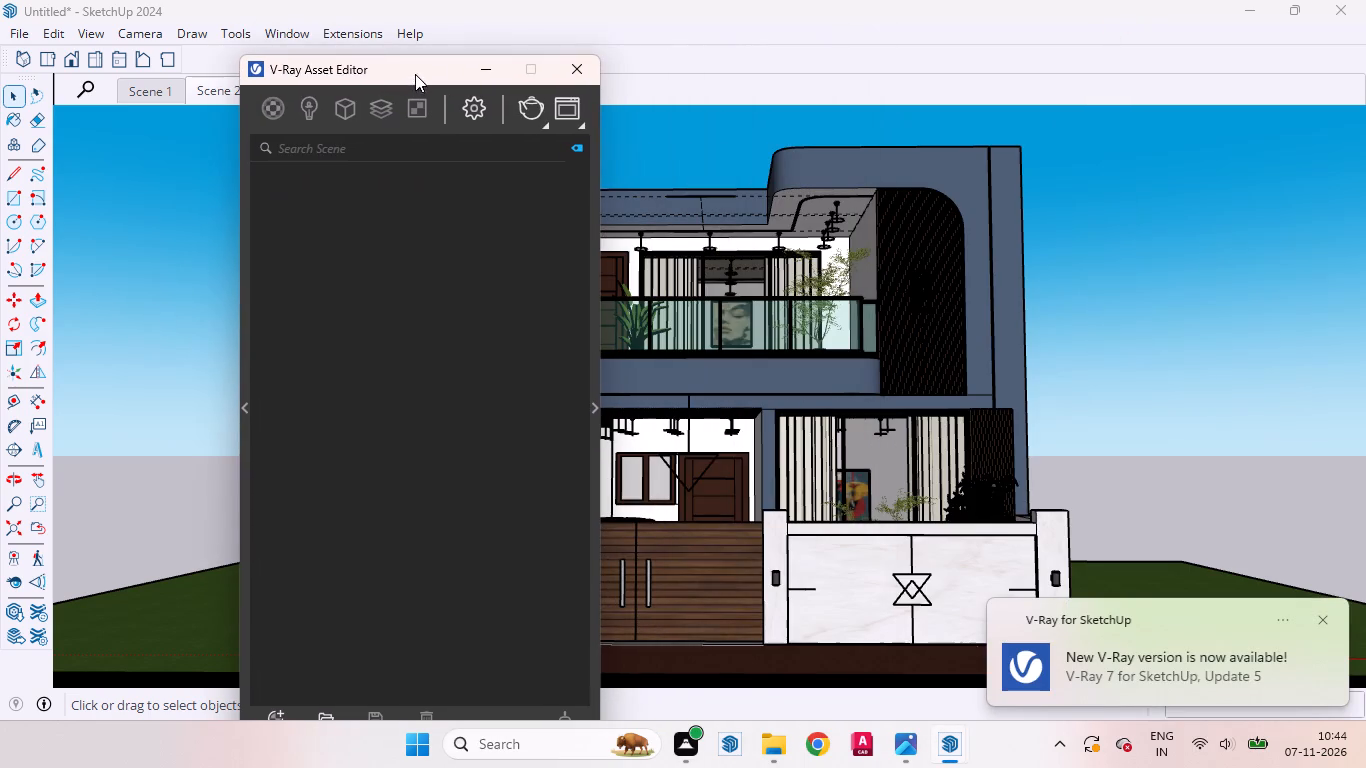
pyautogui.click(1334, 618)
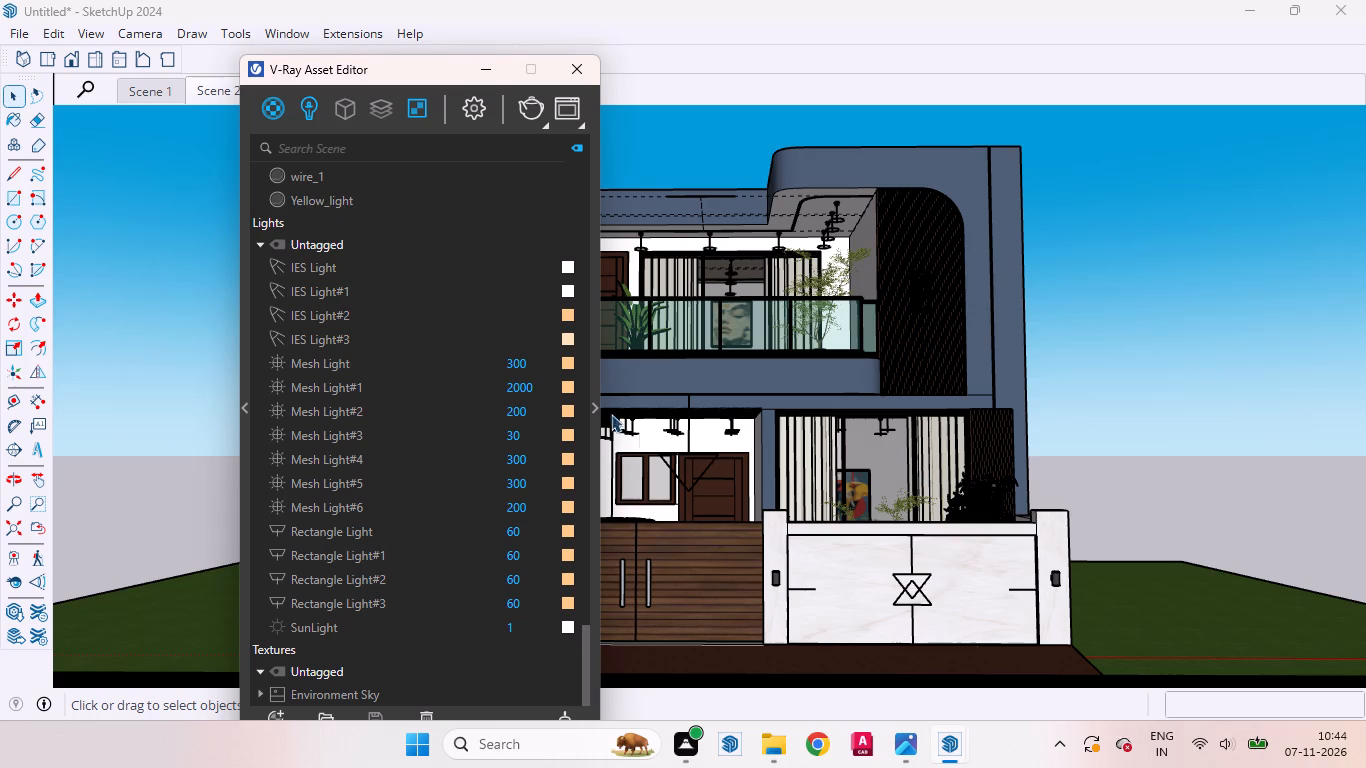
pyautogui.moveTo(430, 68); pyautogui.dragTo(376, 60)
# Start a V-Ray render of the updated Scene 2 front view from the Asset Editor.
pyautogui.click(495, 115)
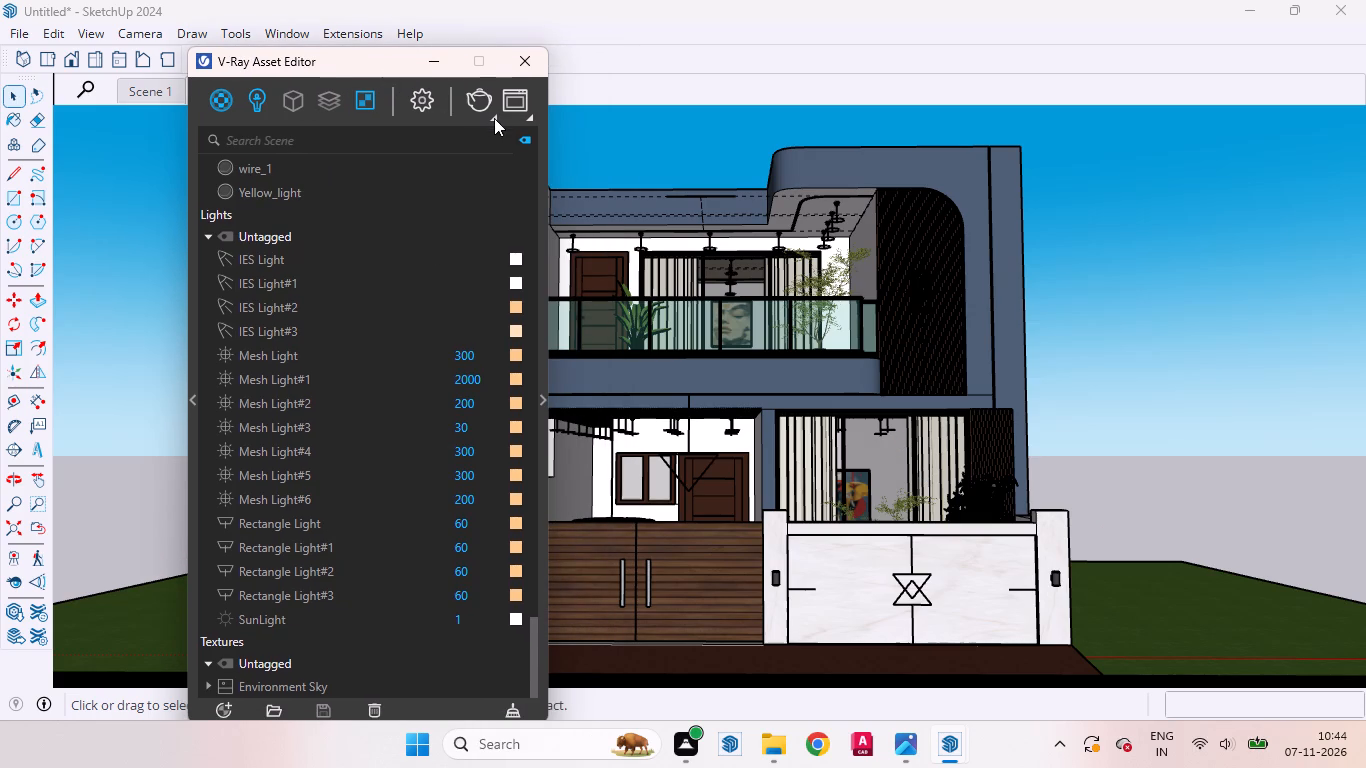
pyautogui.click(490, 114)
pyautogui.click(491, 111)
pyautogui.click(479, 143)
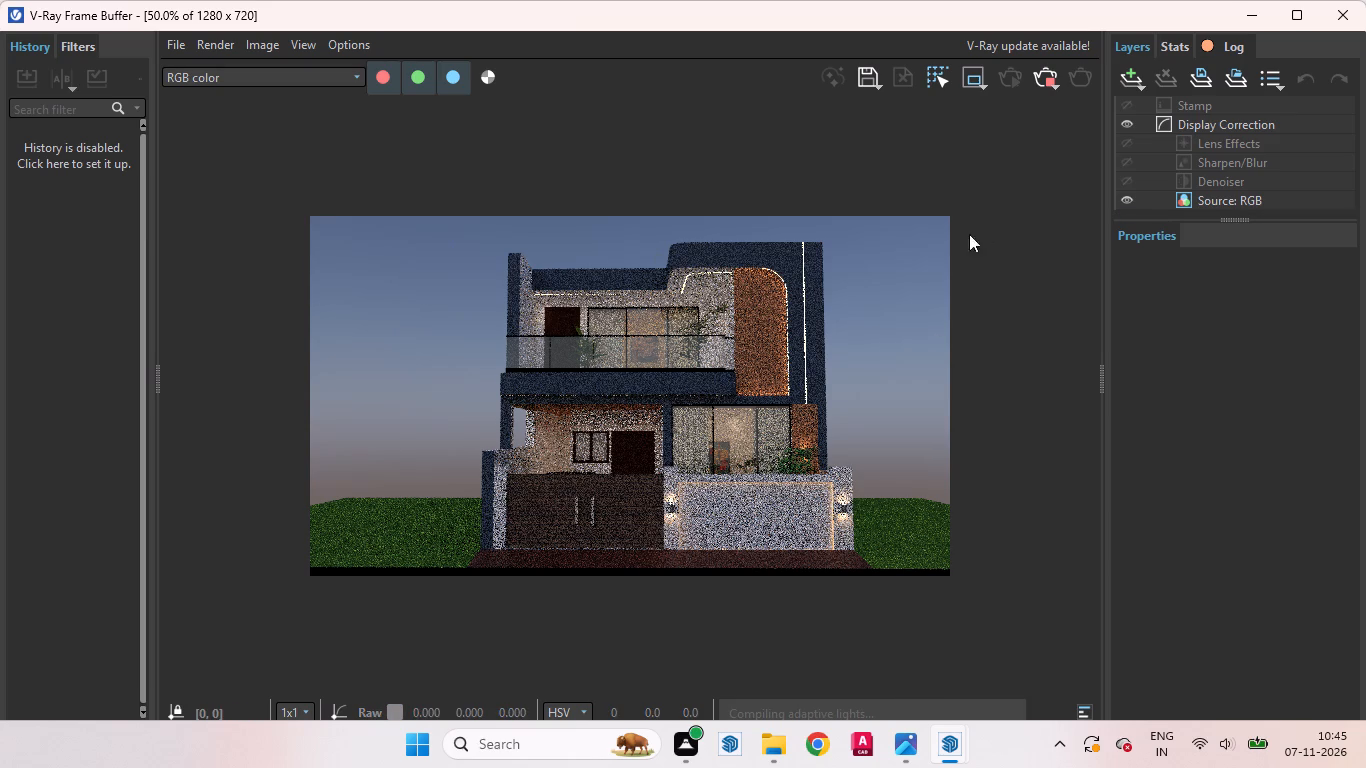
pyautogui.moveTo(944, 216); pyautogui.dragTo(510, 507)
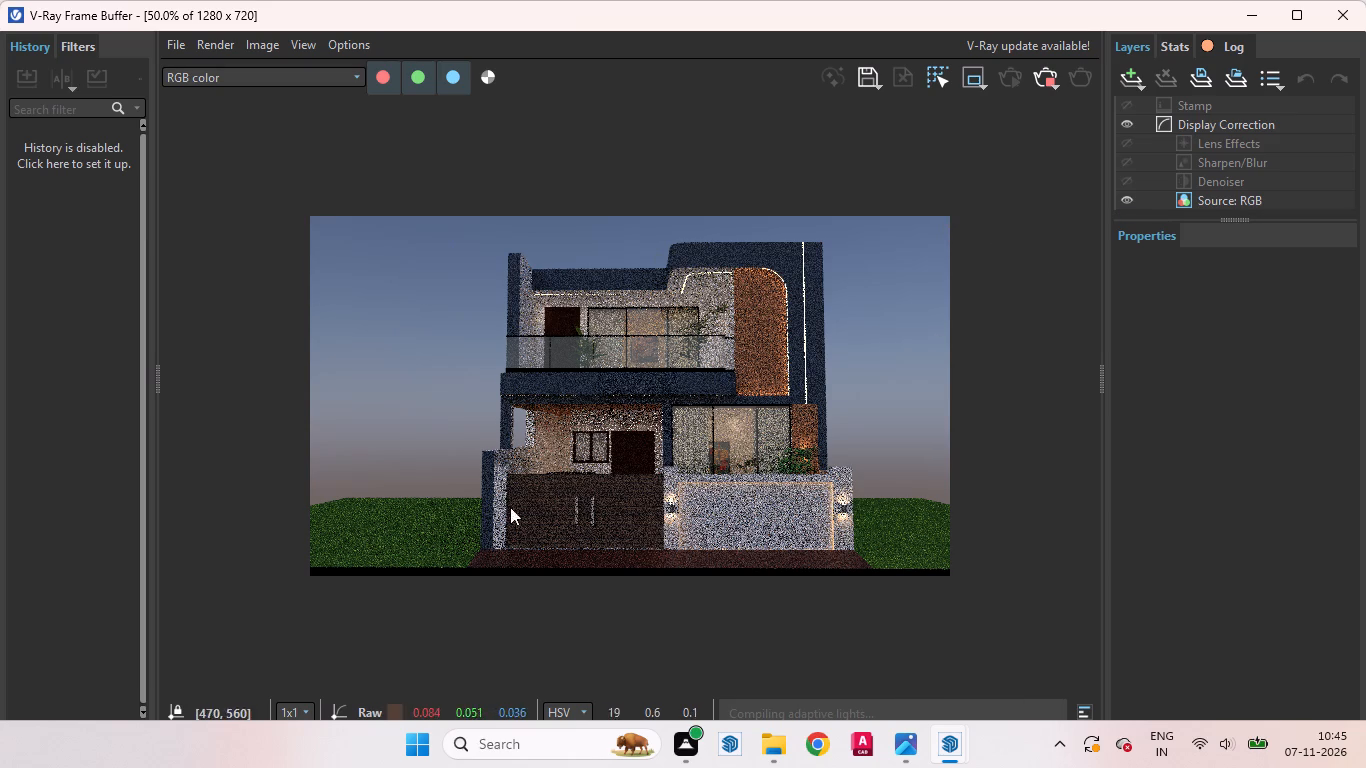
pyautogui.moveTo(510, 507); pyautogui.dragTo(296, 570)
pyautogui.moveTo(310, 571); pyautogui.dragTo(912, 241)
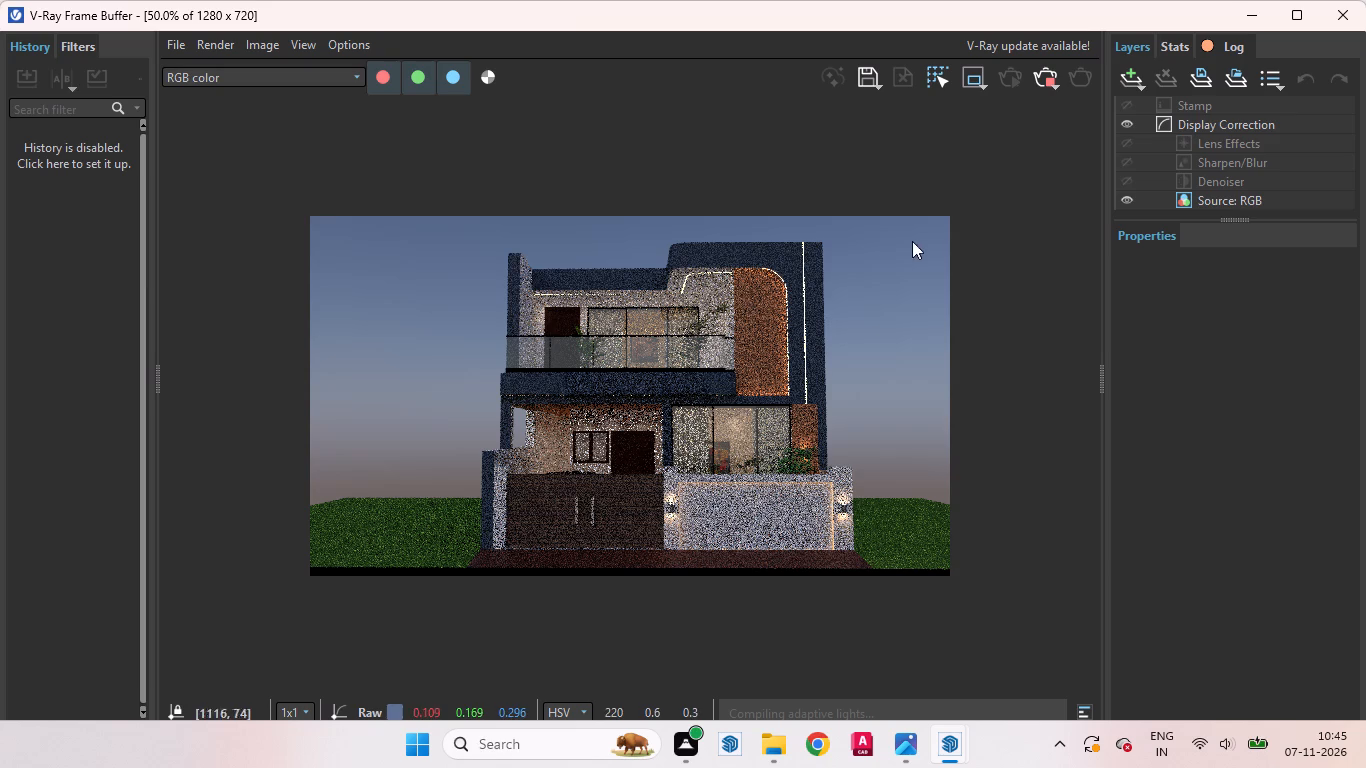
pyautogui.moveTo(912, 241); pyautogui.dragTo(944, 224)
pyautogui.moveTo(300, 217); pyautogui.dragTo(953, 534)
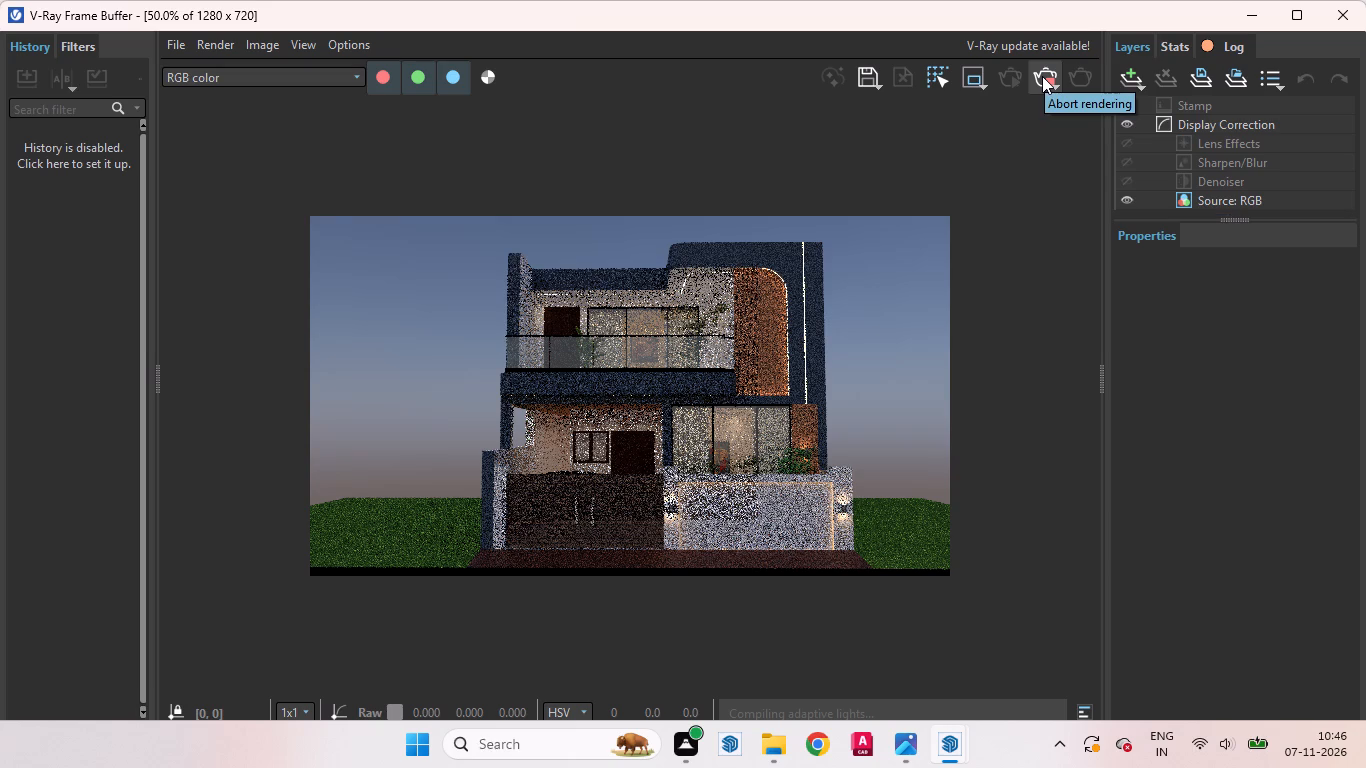
# Set the V-Ray Frame Buffer aside and move the Asset Editor lower so it uncovers the scene tabs.
pyautogui.click(1243, 8)
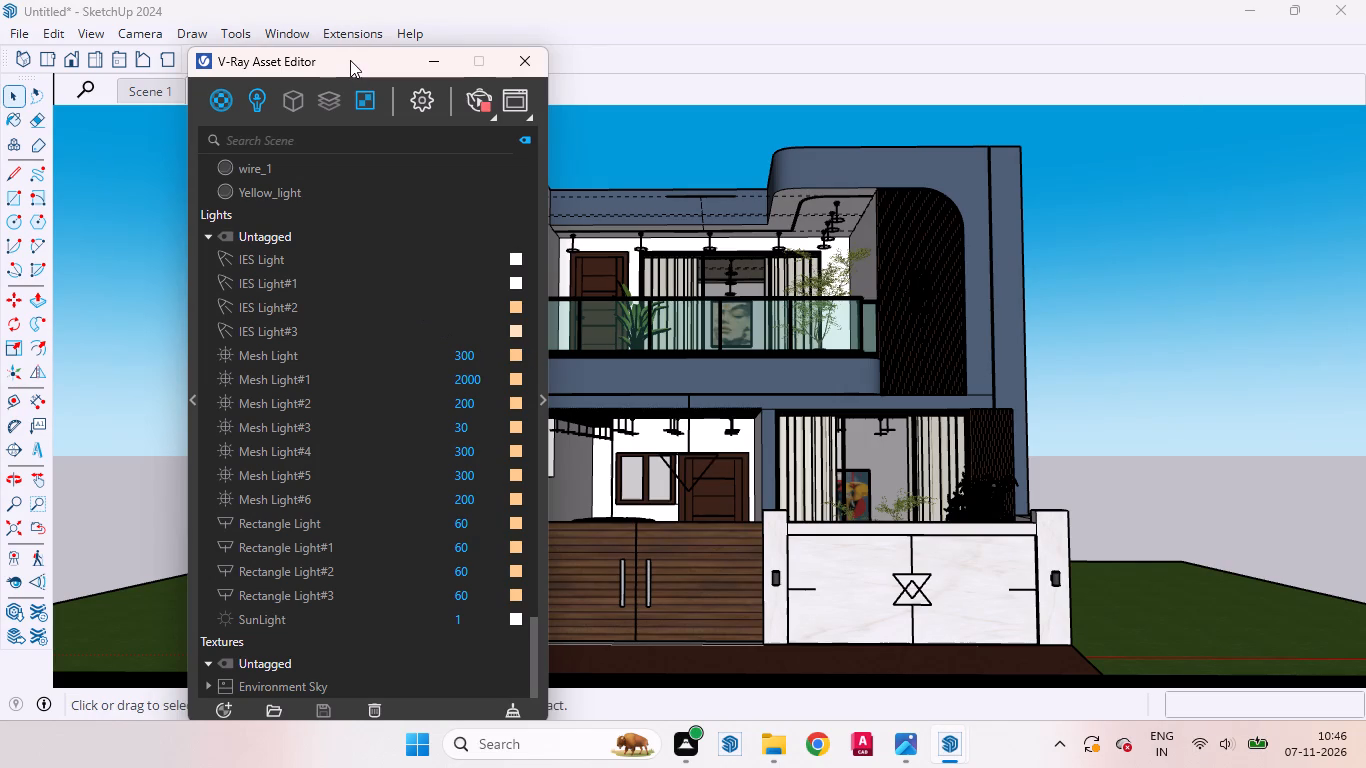
pyautogui.moveTo(350, 60); pyautogui.dragTo(312, 114)
pyautogui.moveTo(312, 112); pyautogui.dragTo(312, 145)
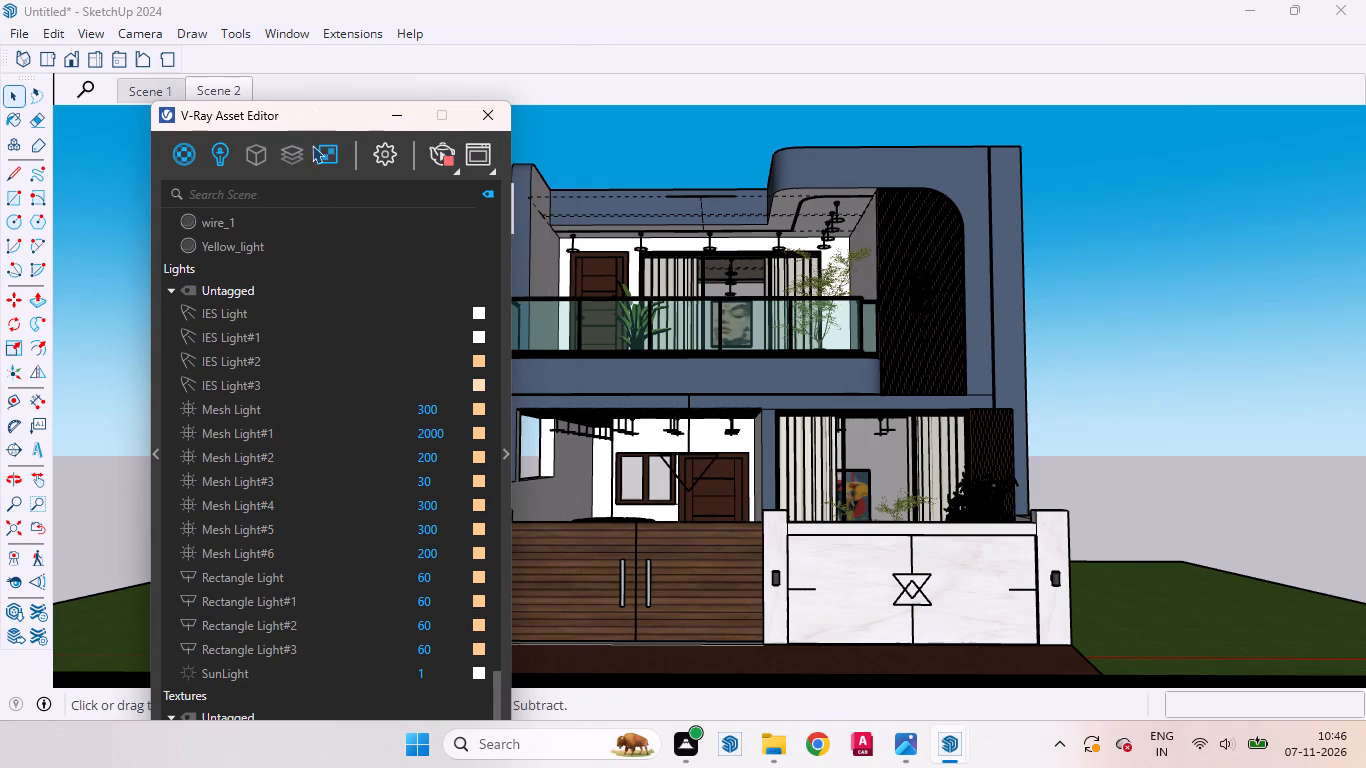
pyautogui.moveTo(312, 145); pyautogui.dragTo(294, 305)
# Check the running render with a more distant view of the house, abort it, and go back to the model.
pyautogui.scroll(-16, 1012, 406)
pyautogui.scroll(-4, 1086, 438)
pyautogui.scroll(1, 1086, 440)
pyautogui.scroll(-16, 1086, 440)
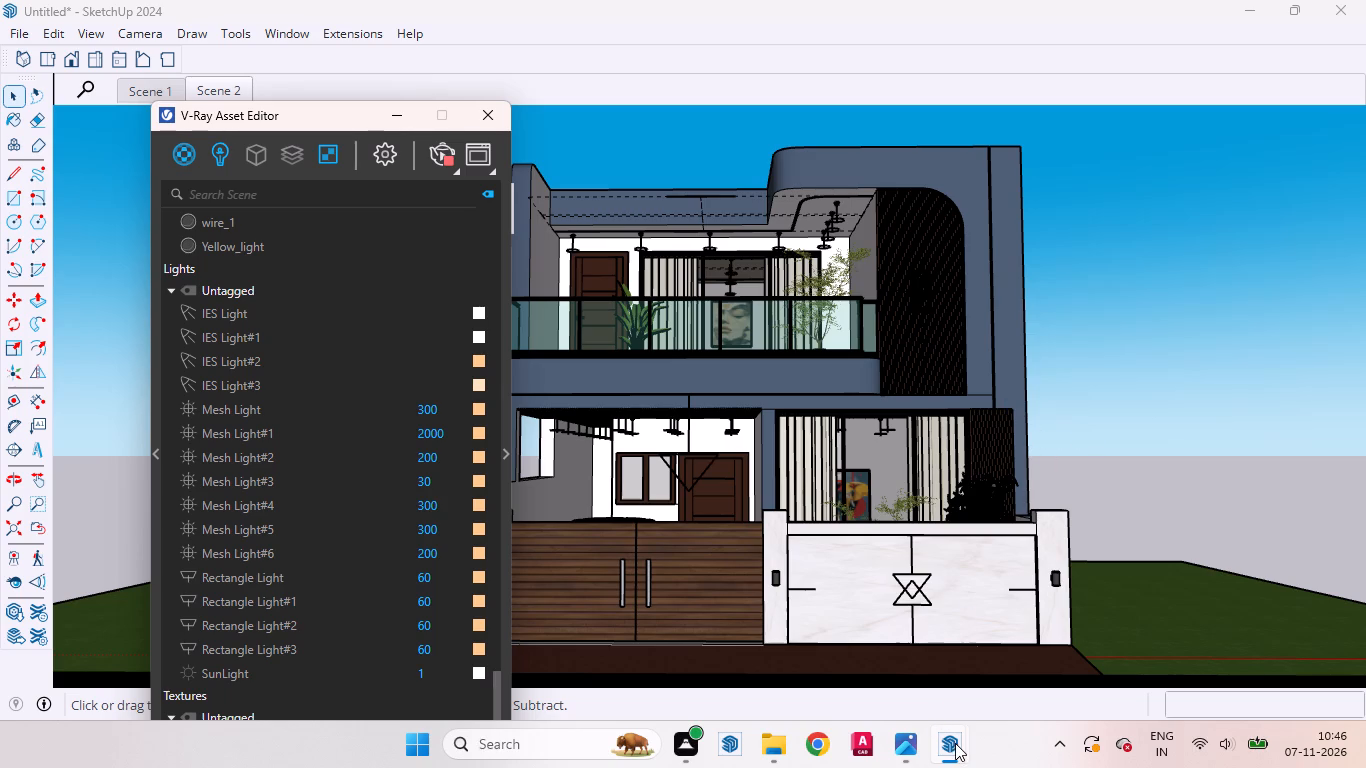
pyautogui.click(955, 743)
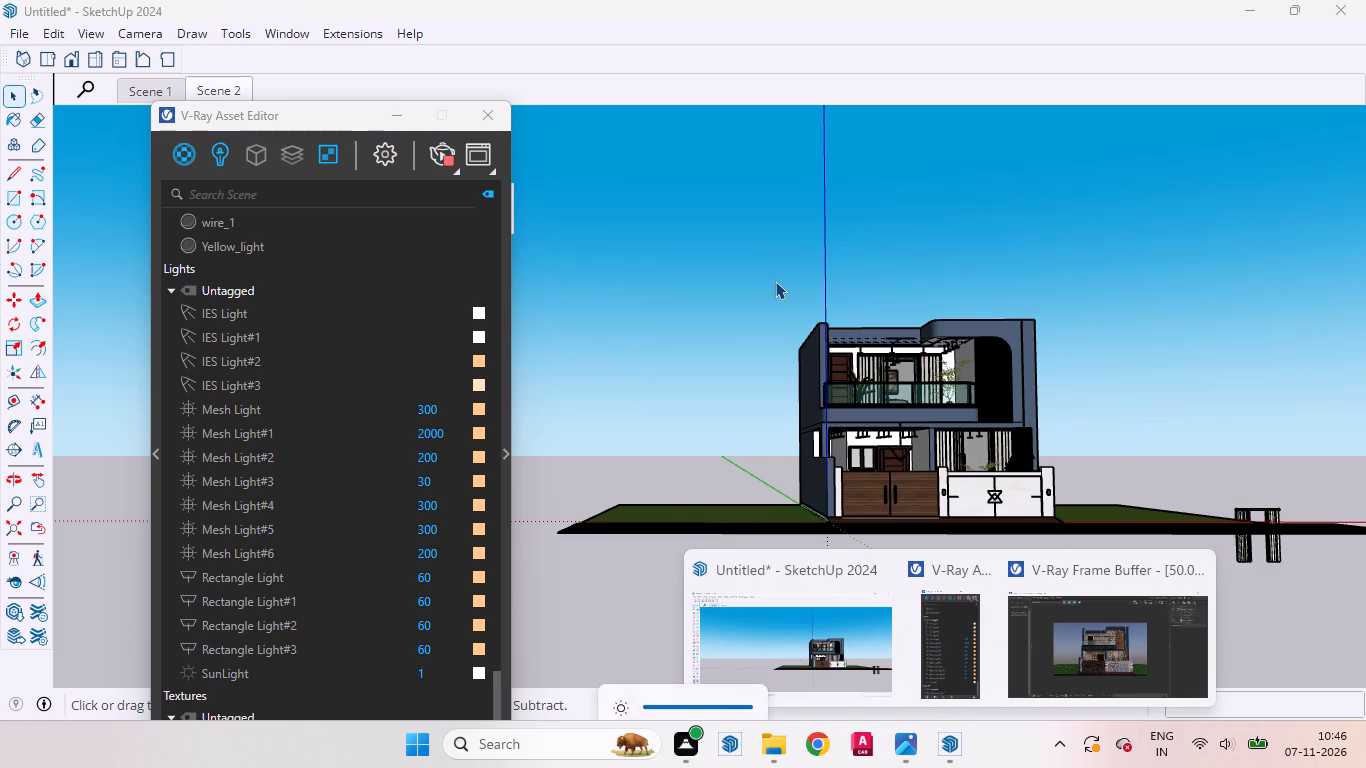
pyautogui.click(1063, 642)
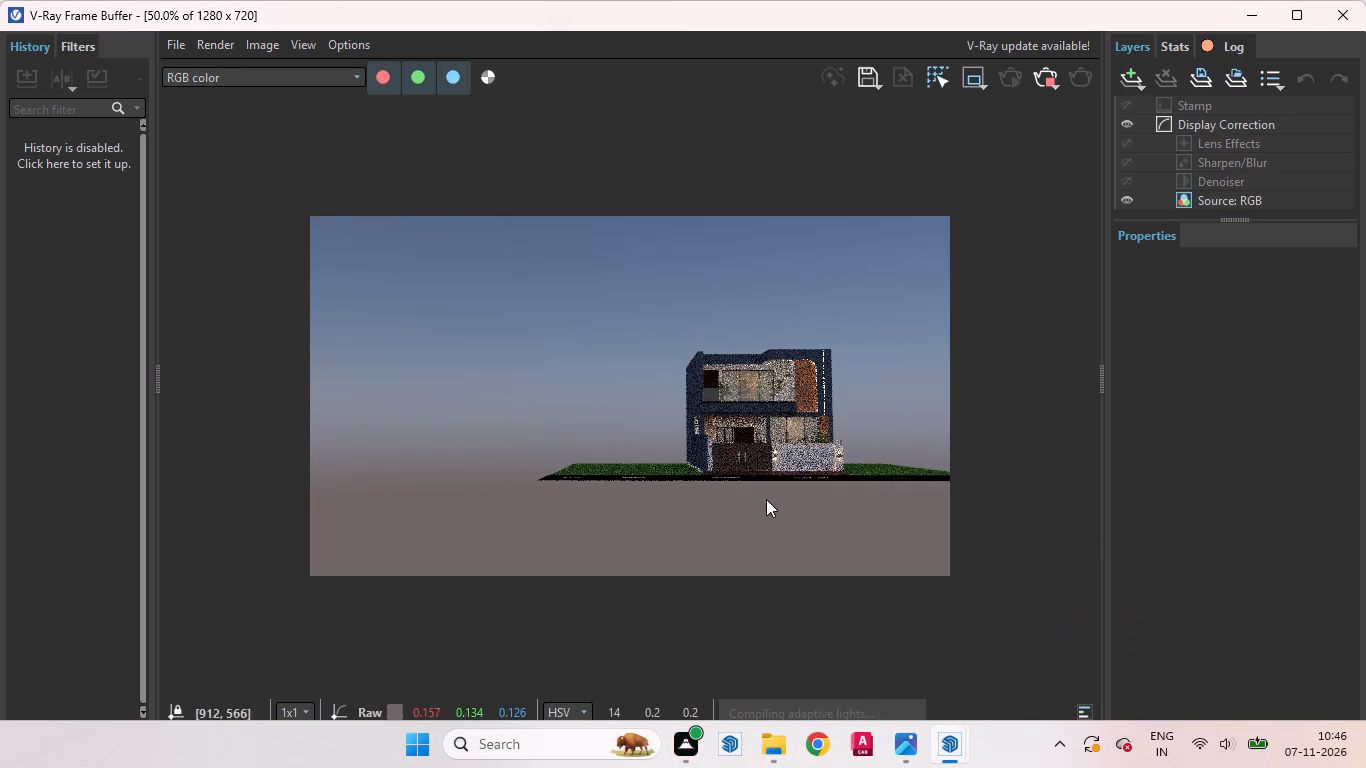
pyautogui.scroll(2, 887, 435)
pyautogui.scroll(-2, 1015, 385)
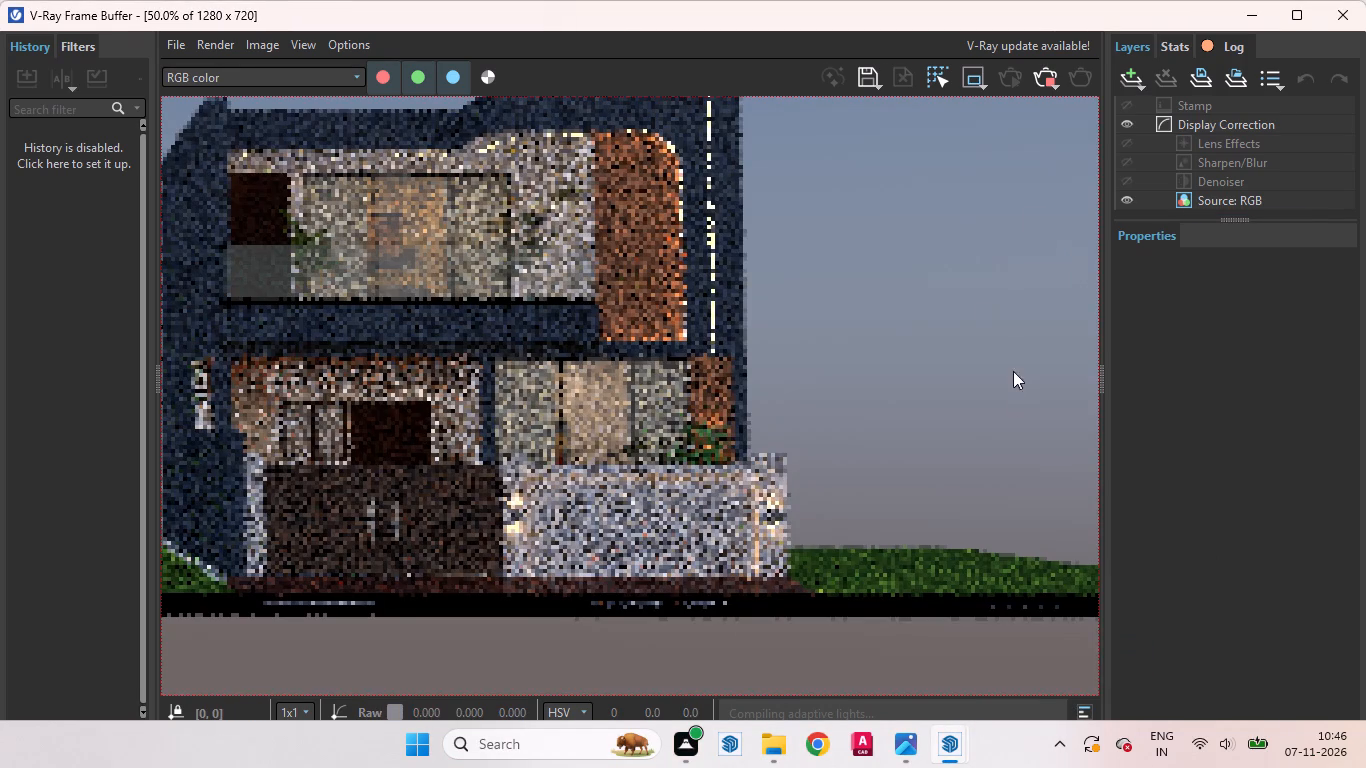
pyautogui.click(1046, 73)
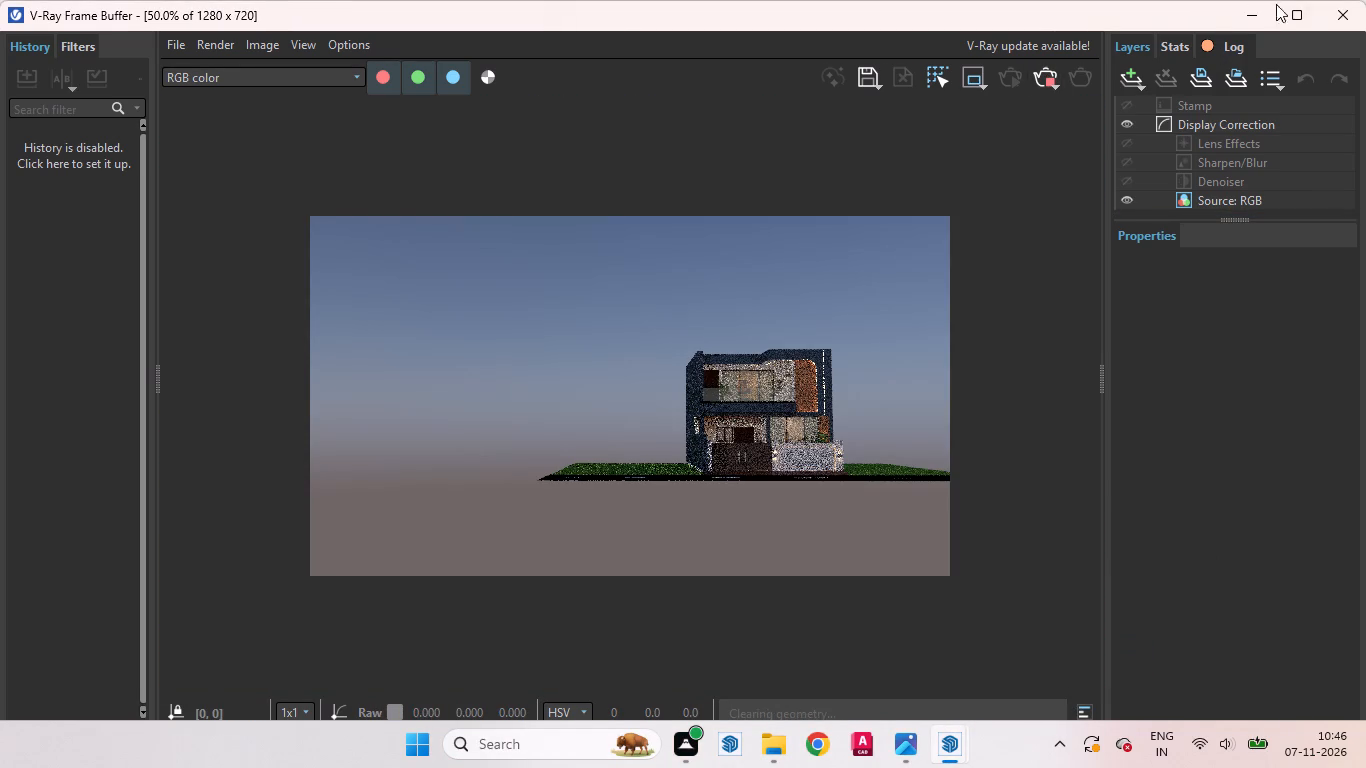
pyautogui.click(1258, 18)
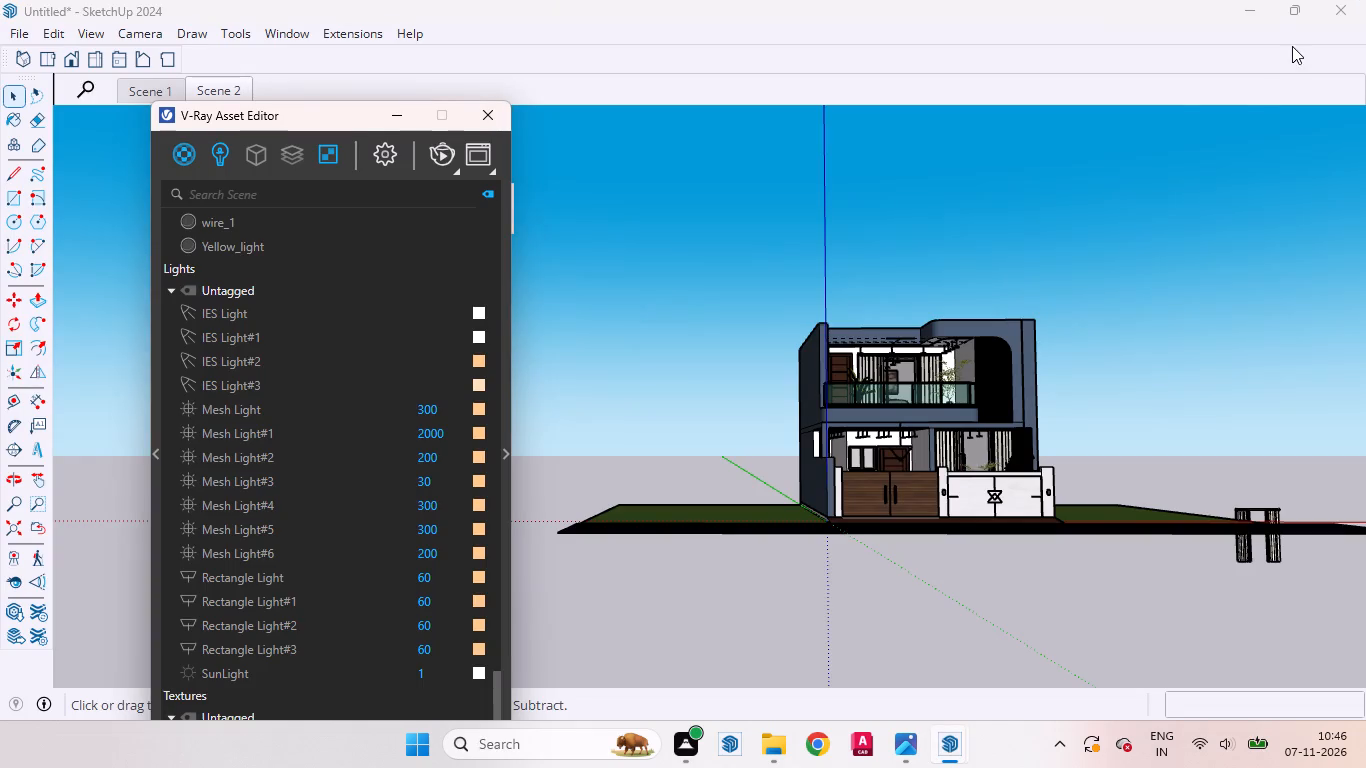
# Delete the stray pair of curtains standing beyond the lawn beside the house.
pyautogui.click(206, 88)
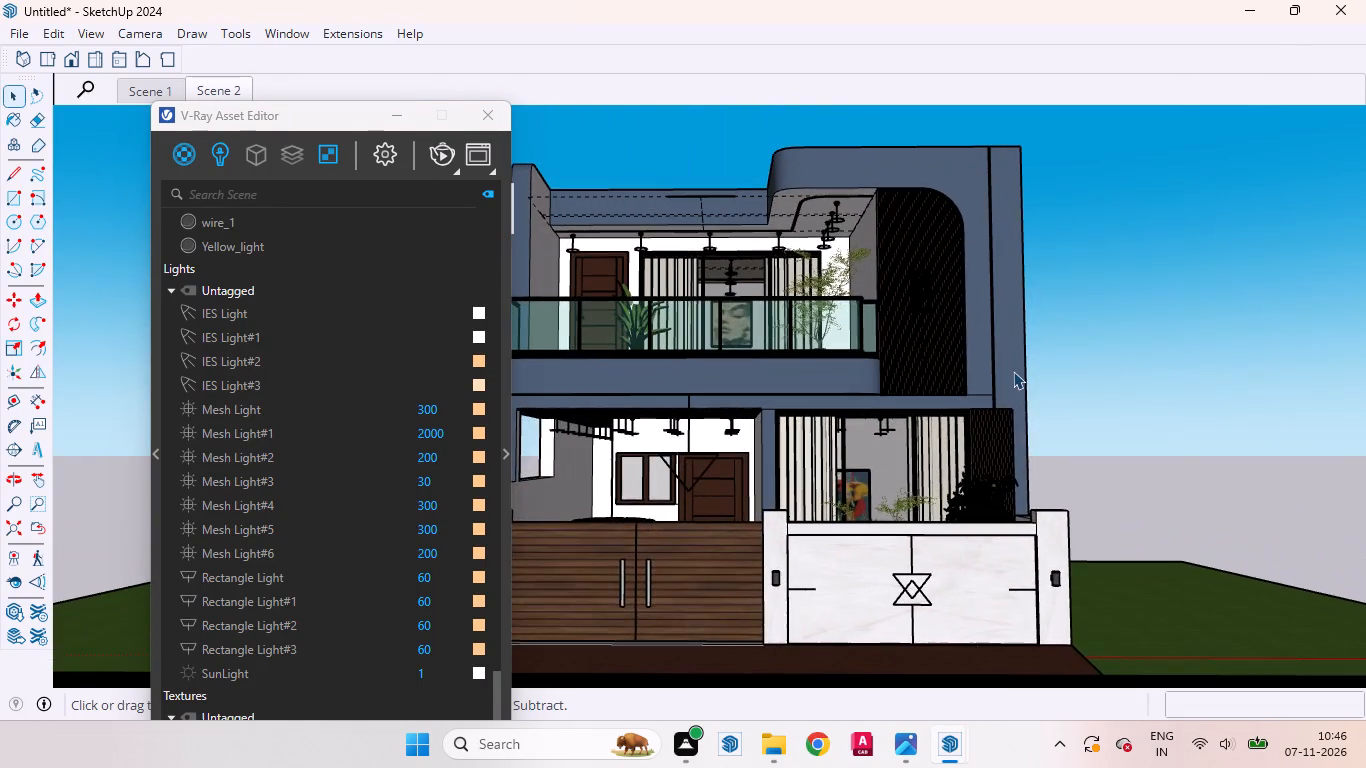
pyautogui.moveTo(1016, 388); pyautogui.dragTo(1018, 569, button='middle')
pyautogui.scroll(1, 1000, 548)
pyautogui.scroll(-13, 820, 371)
pyautogui.scroll(1, 1320, 529)
pyautogui.scroll(-2, 1320, 529)
pyautogui.scroll(2, 1320, 530)
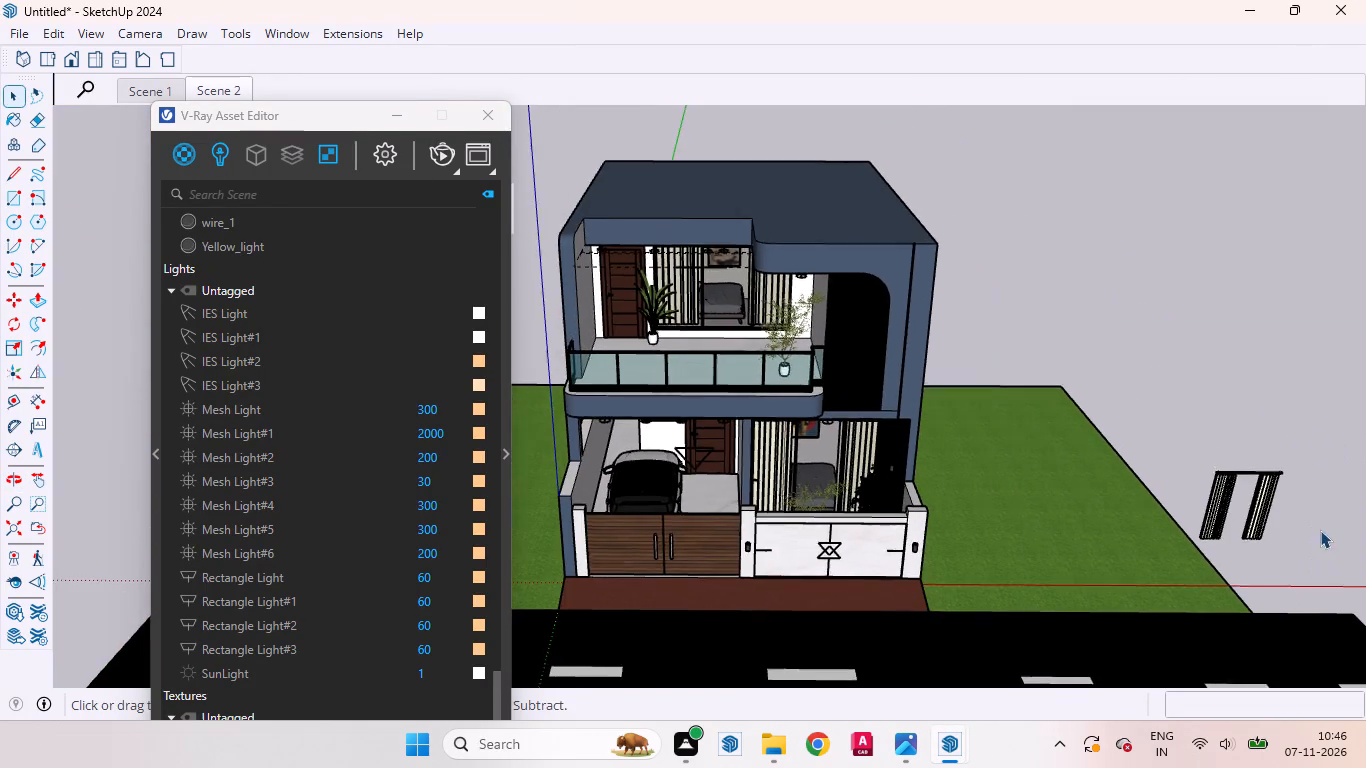
pyautogui.scroll(18, 1320, 530)
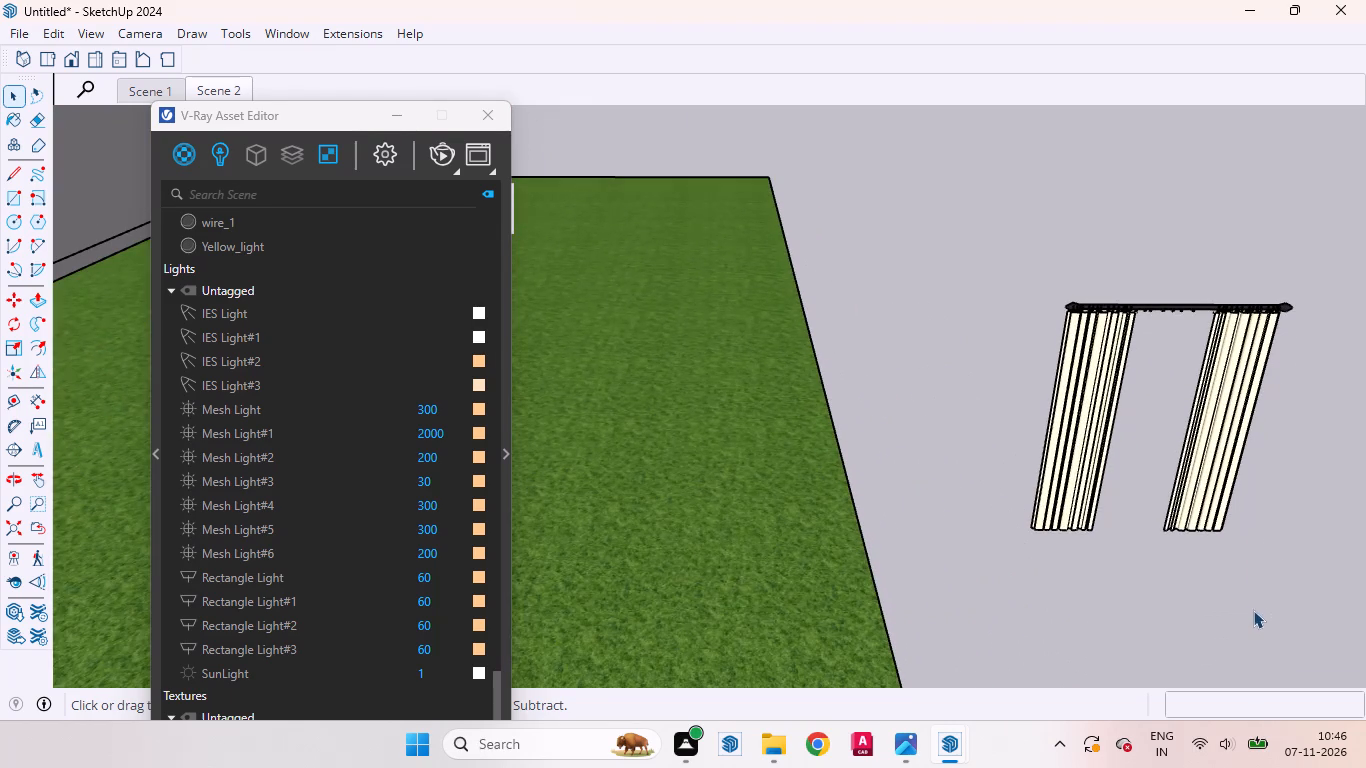
pyautogui.moveTo(1252, 602); pyautogui.dragTo(1047, 265)
pyautogui.moveTo(1047, 265); pyautogui.dragTo(1032, 221)
pyautogui.press('Delete')
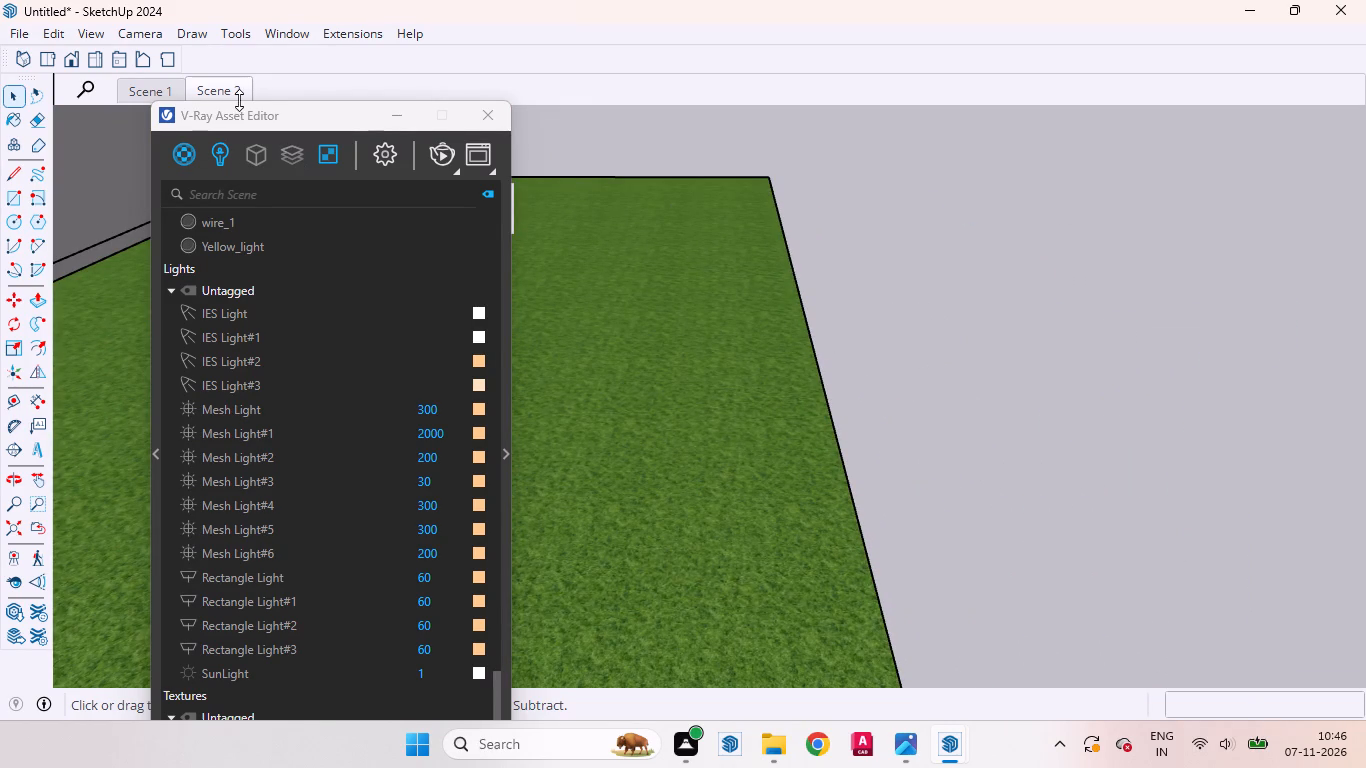
# With the Scene 2 view restored, set the V-Ray render quality to Medium+ and the output aspect ratio to 4:3 - Picture.
pyautogui.click(207, 87)
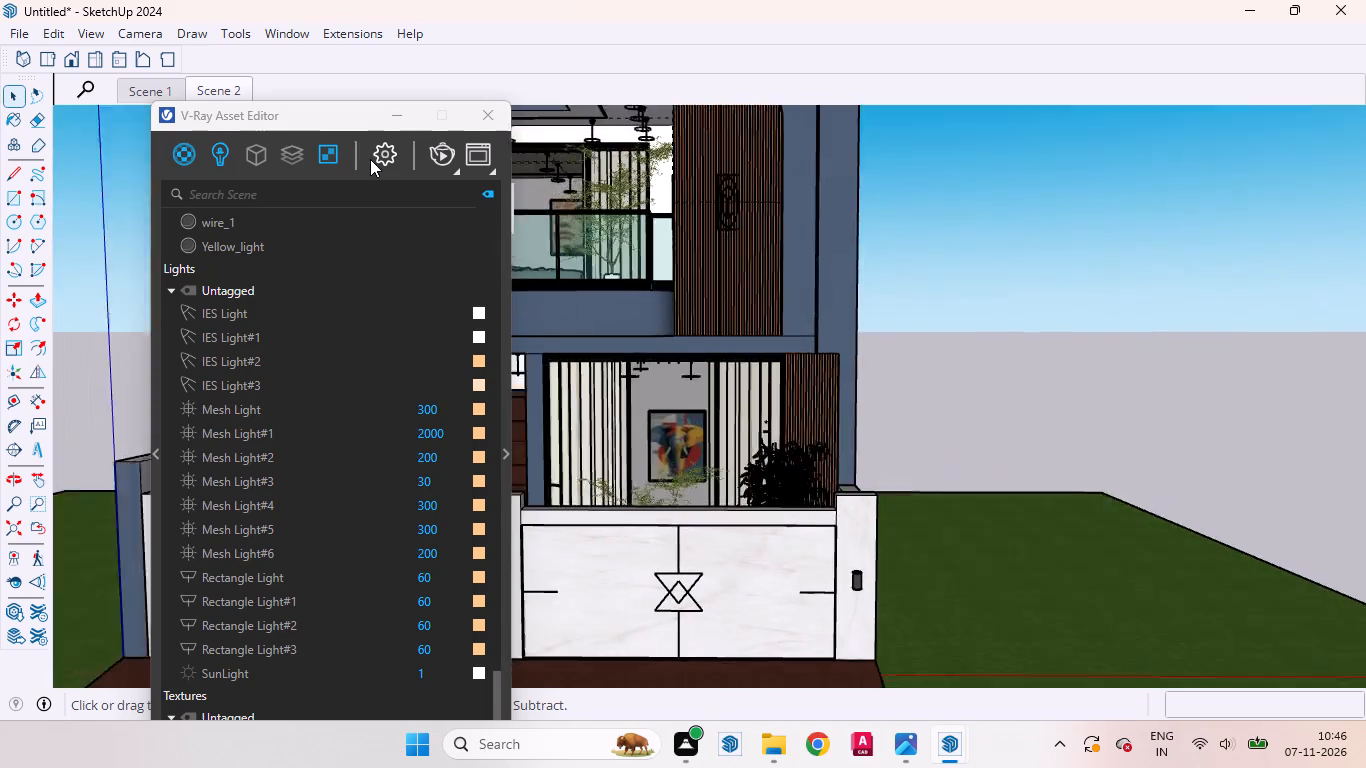
pyautogui.click(387, 157)
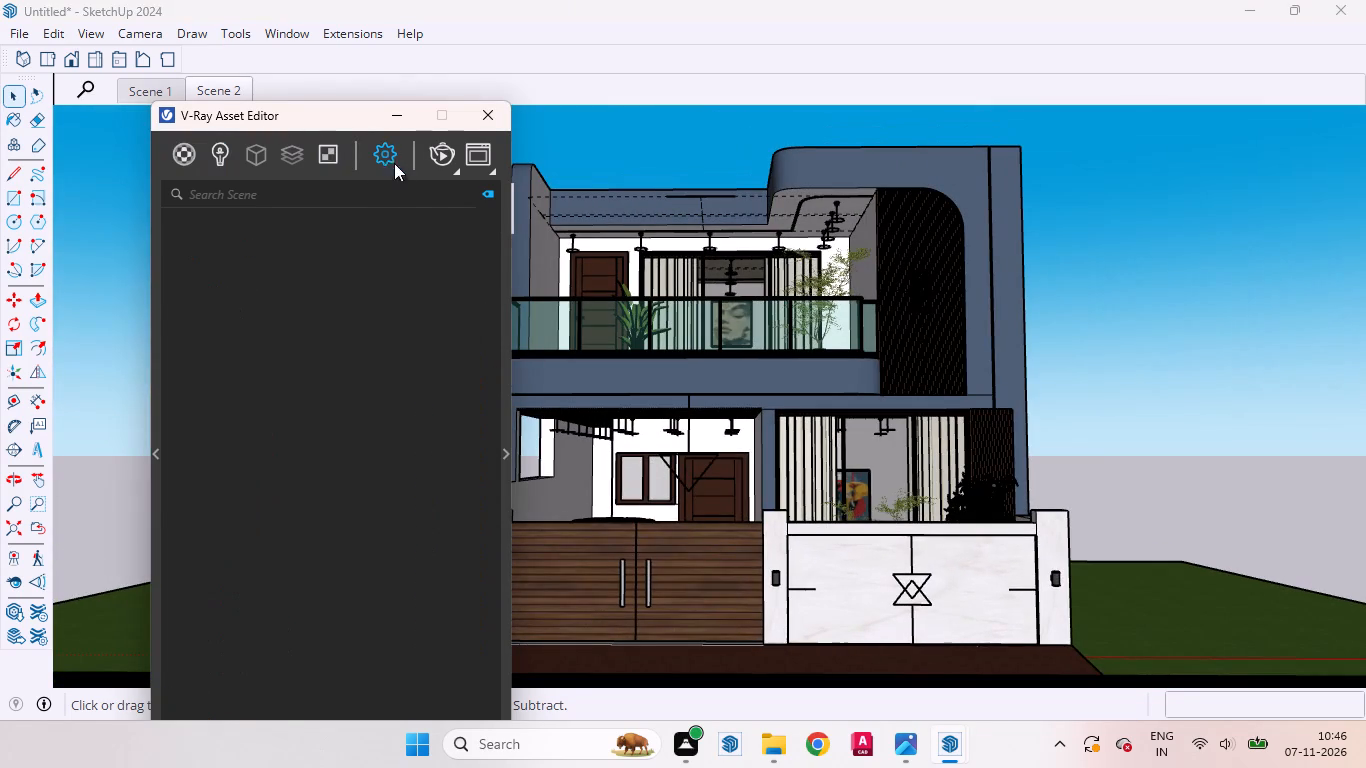
pyautogui.moveTo(418, 275); pyautogui.dragTo(445, 278)
pyautogui.moveTo(436, 277); pyautogui.dragTo(448, 277)
pyautogui.click(347, 393)
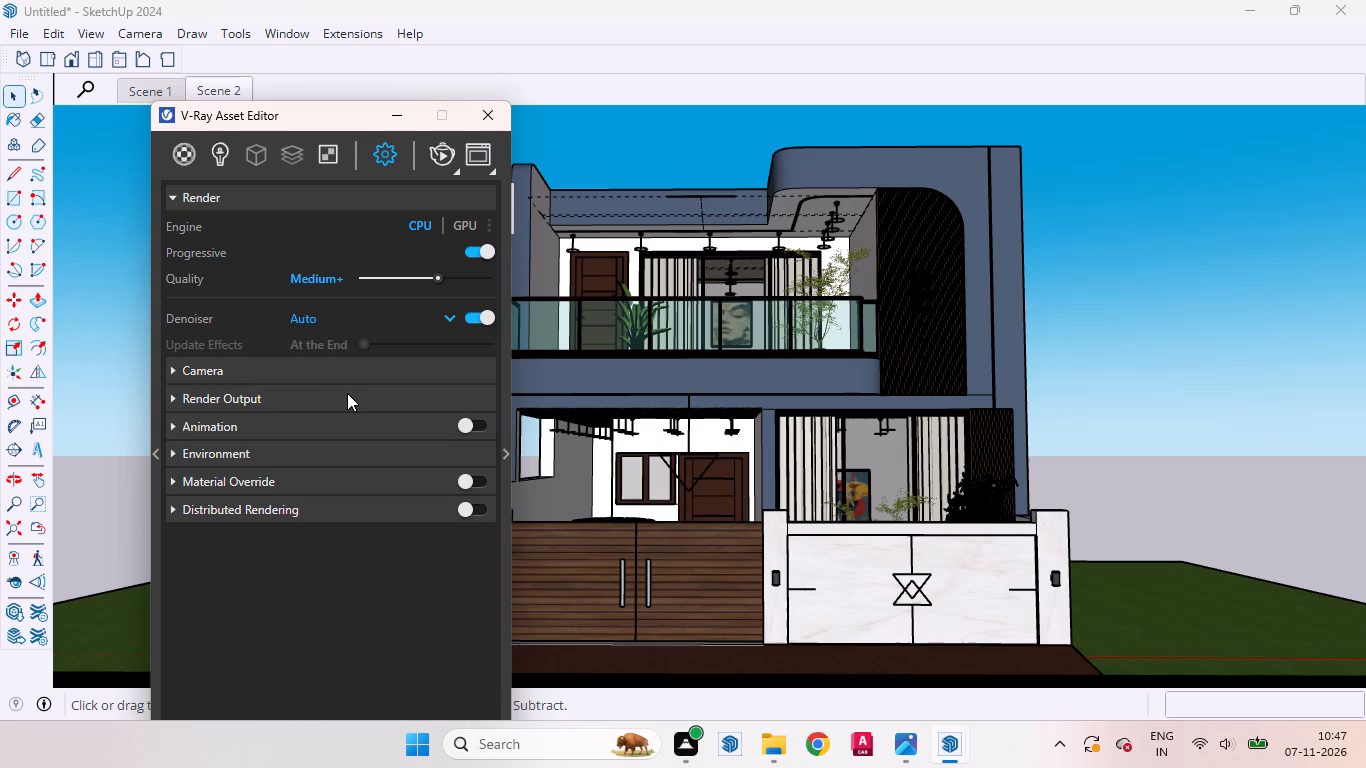
pyautogui.click(491, 476)
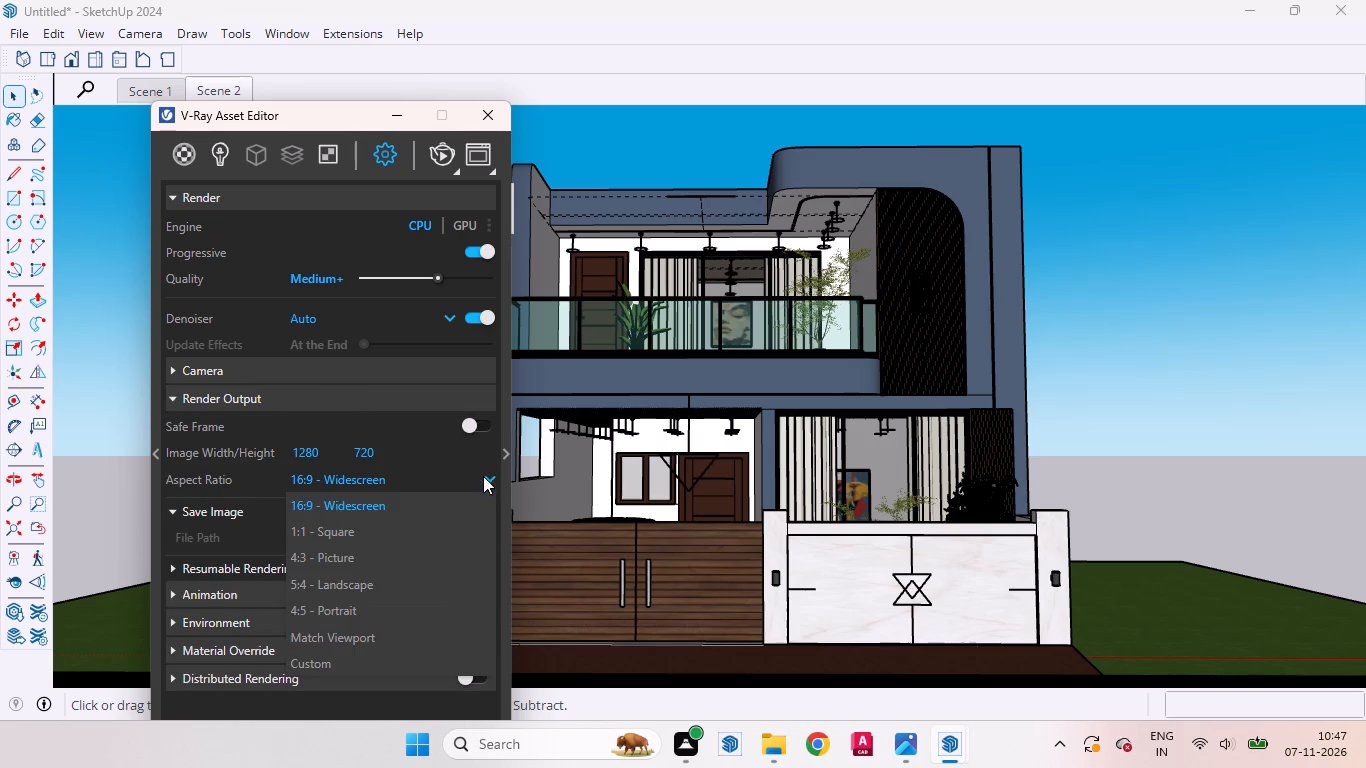
pyautogui.click(339, 563)
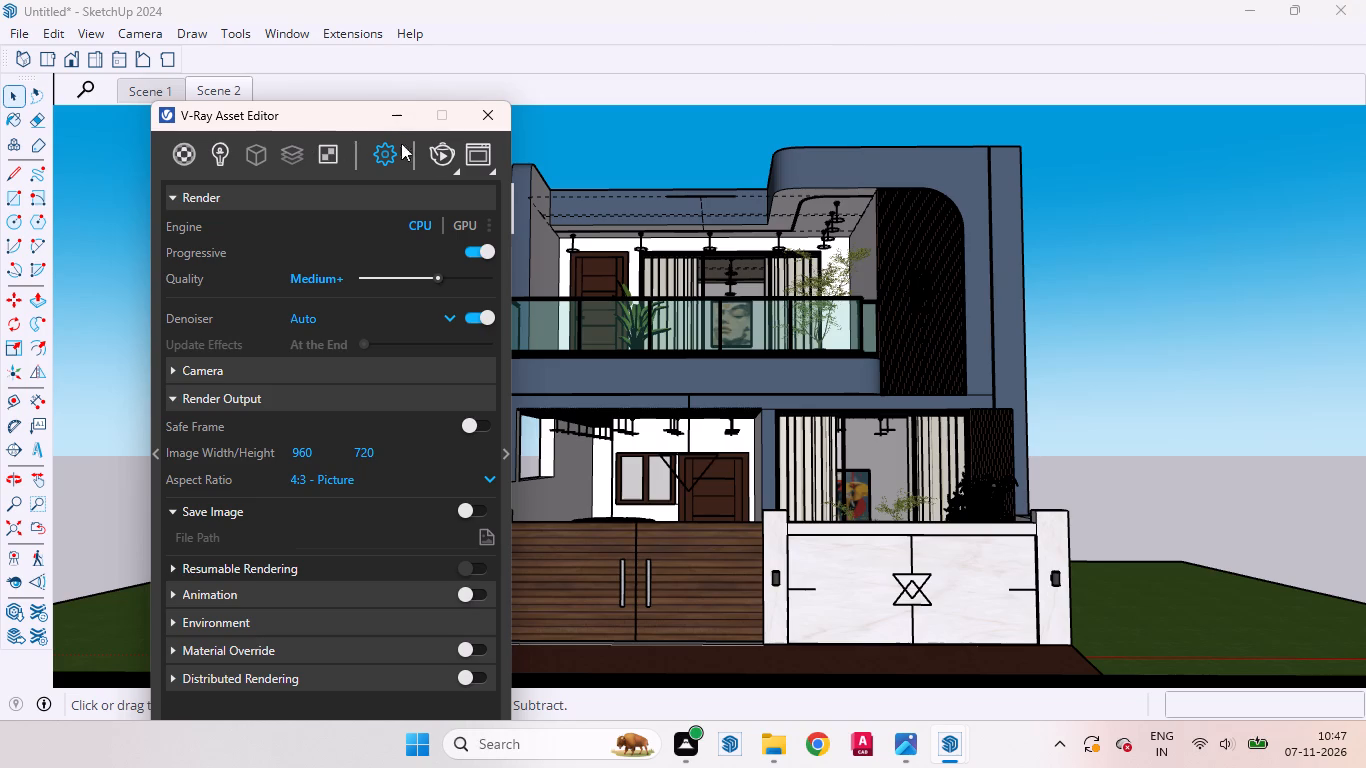
# Start a V-Ray render of Scene 2 at 960 x 720 and dismiss the disk notification.
pyautogui.click(439, 158)
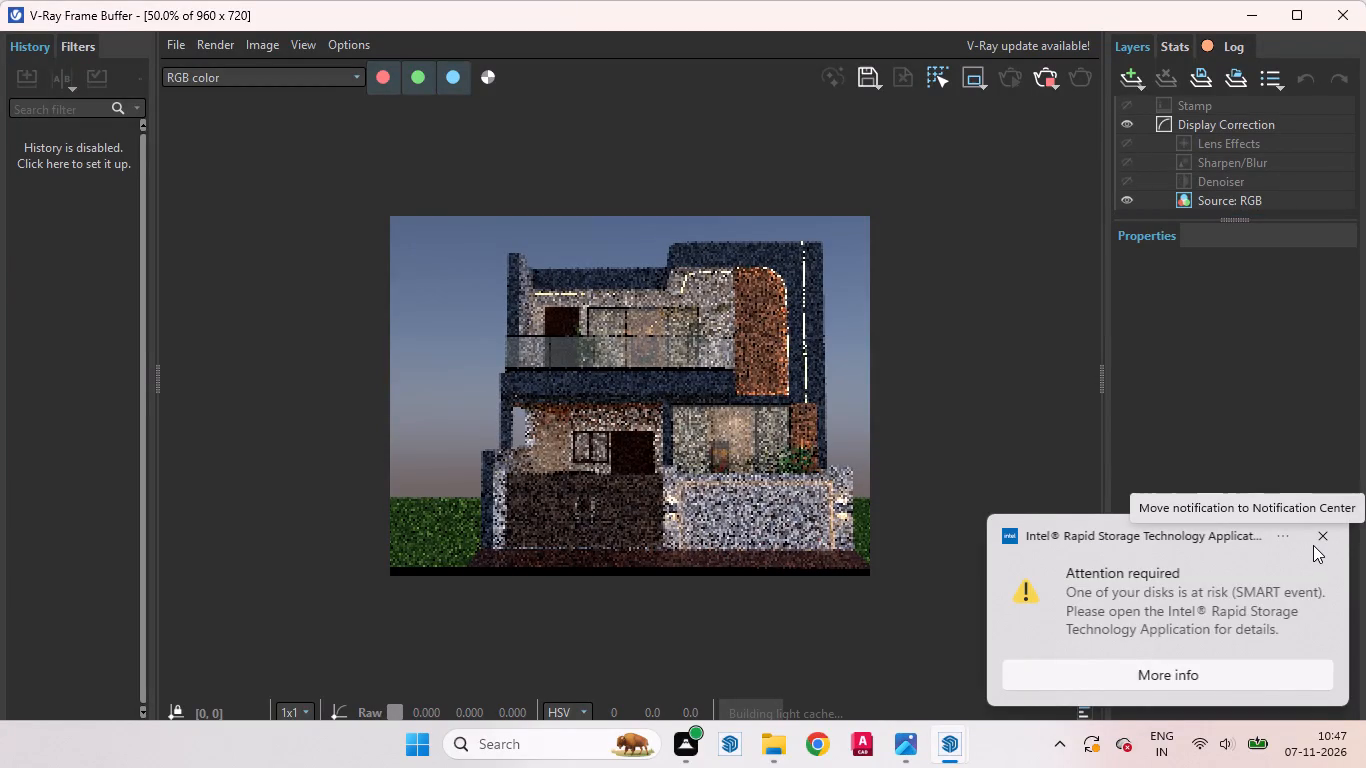
pyautogui.click(1317, 538)
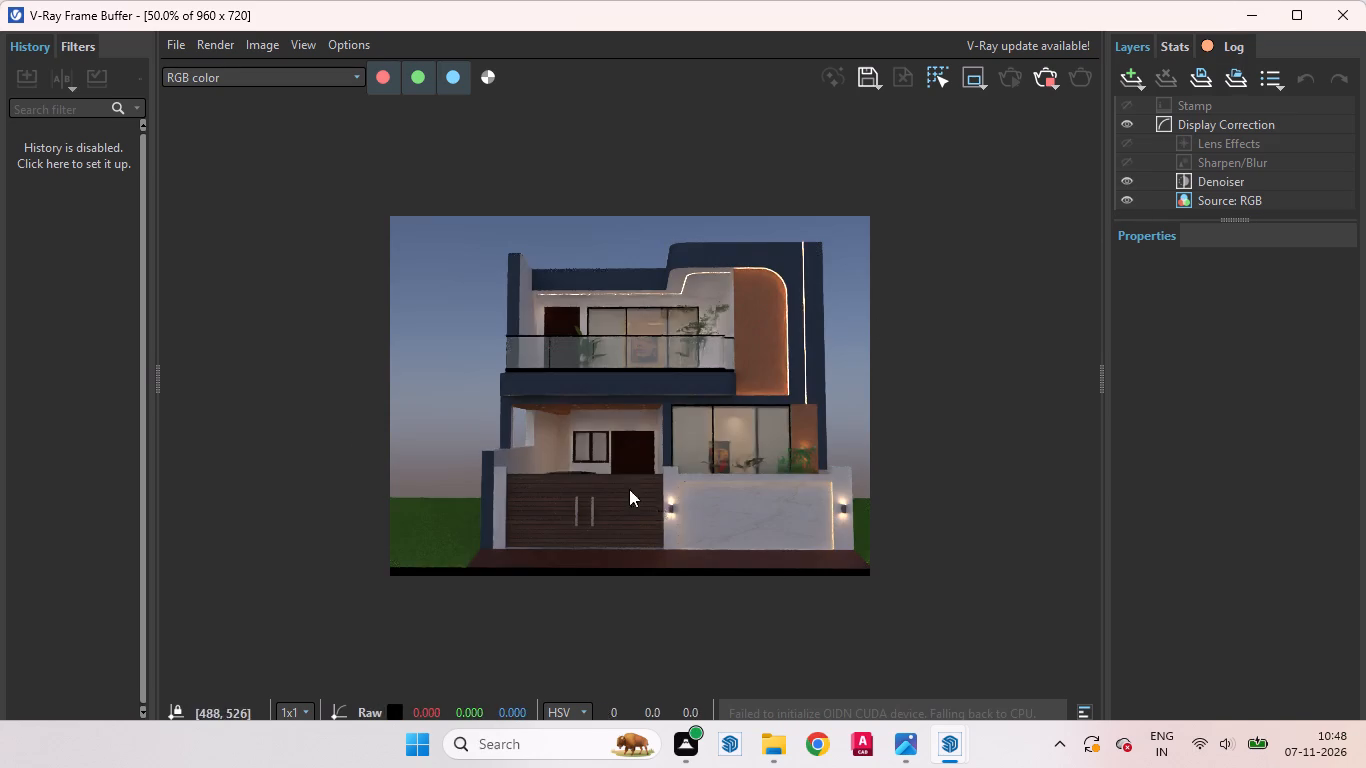
# Examine the denoised Scene 2 render up close, checking the facade, balcony and strip lighting.
pyautogui.scroll(1, 735, 539)
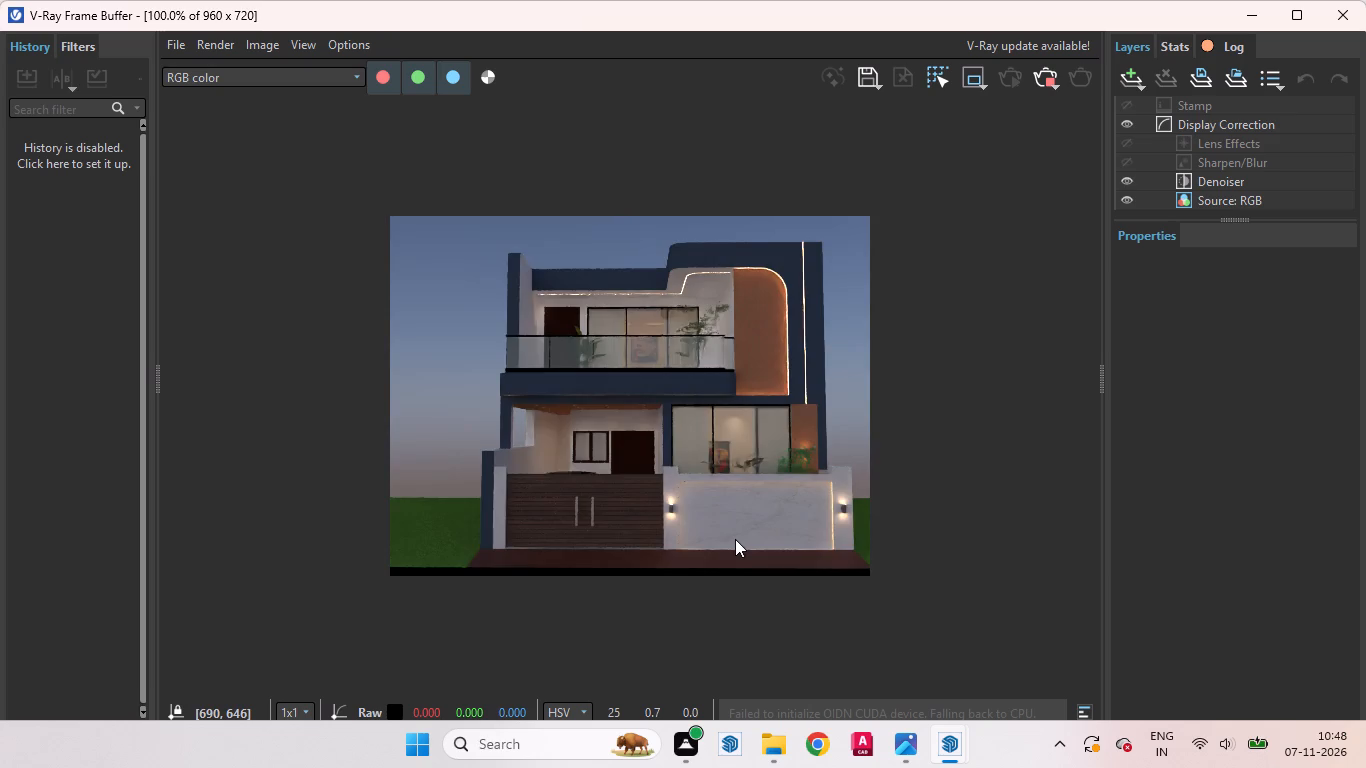
pyautogui.scroll(-1, 735, 539)
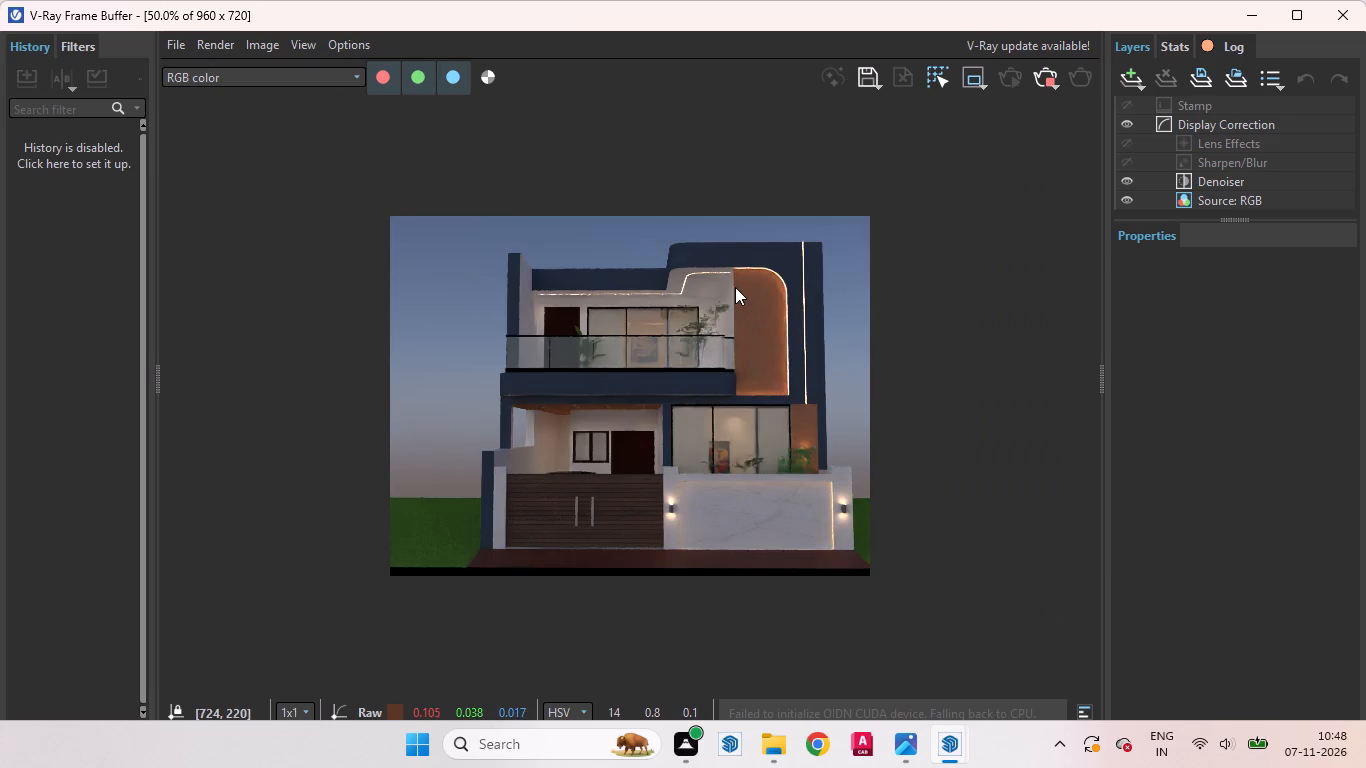
pyautogui.scroll(2, 733, 280)
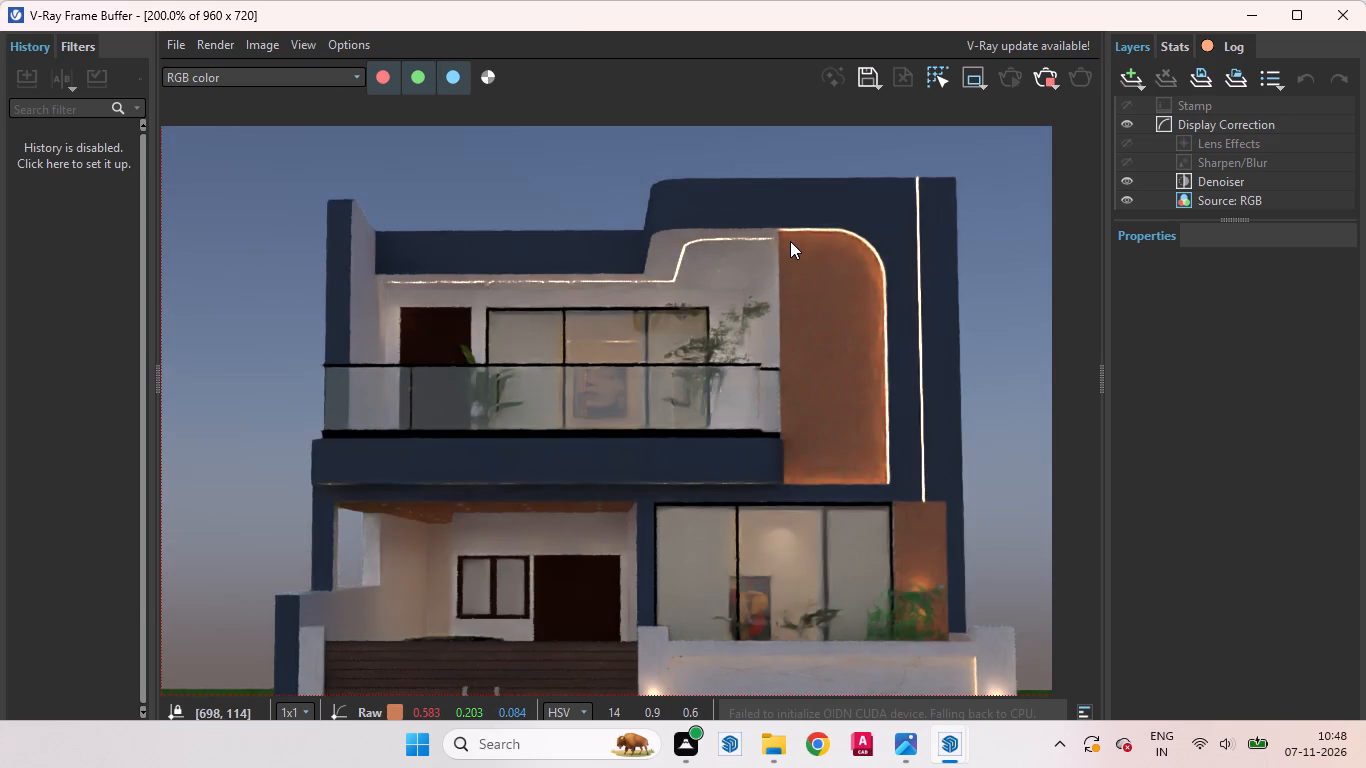
pyautogui.scroll(-1, 794, 251)
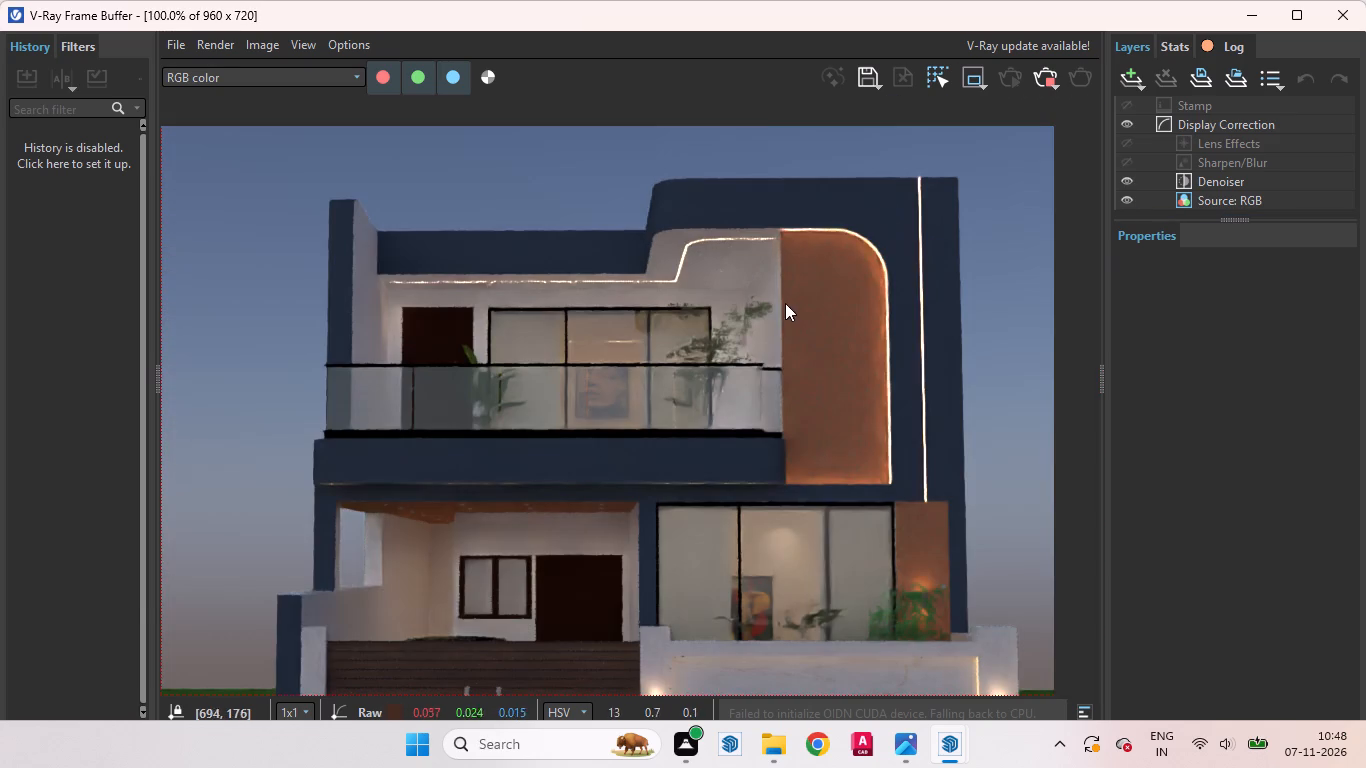
pyautogui.scroll(-1, 703, 324)
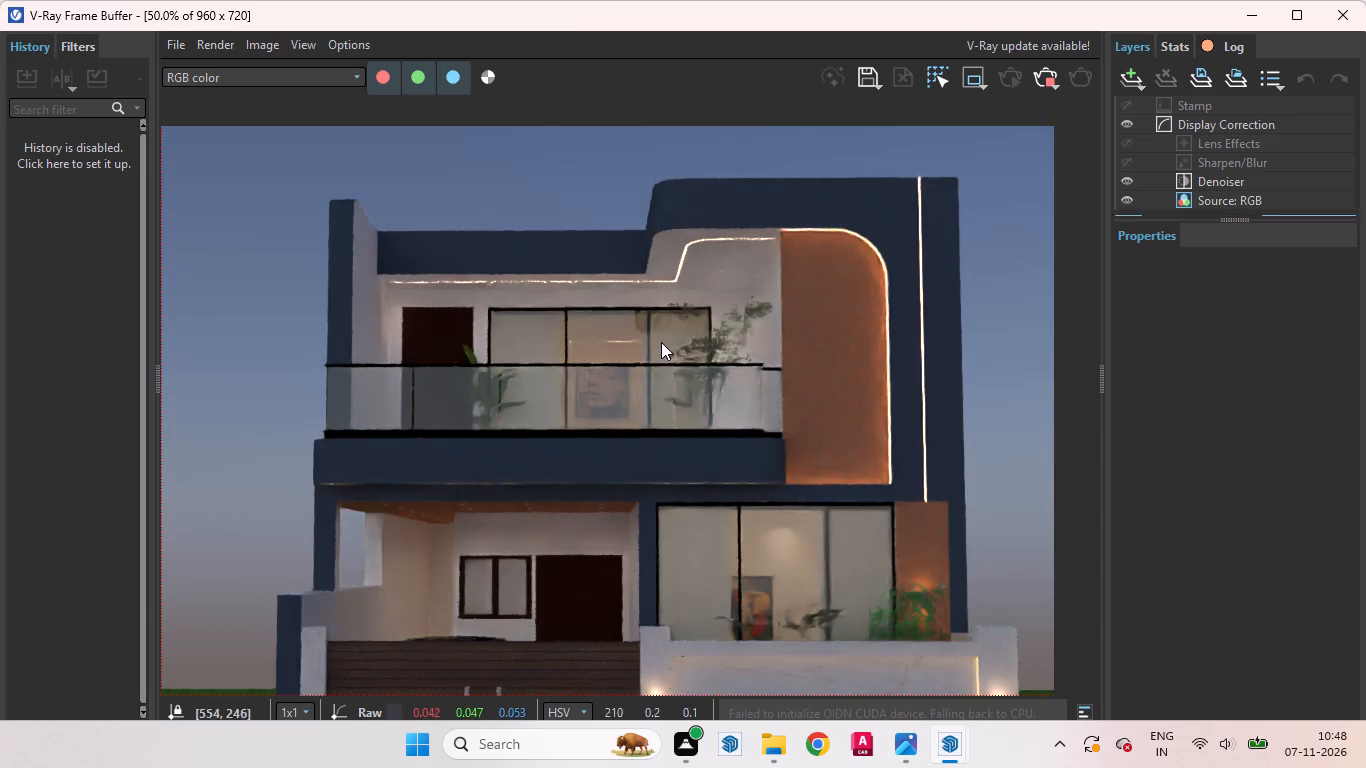
pyautogui.scroll(1, 660, 342)
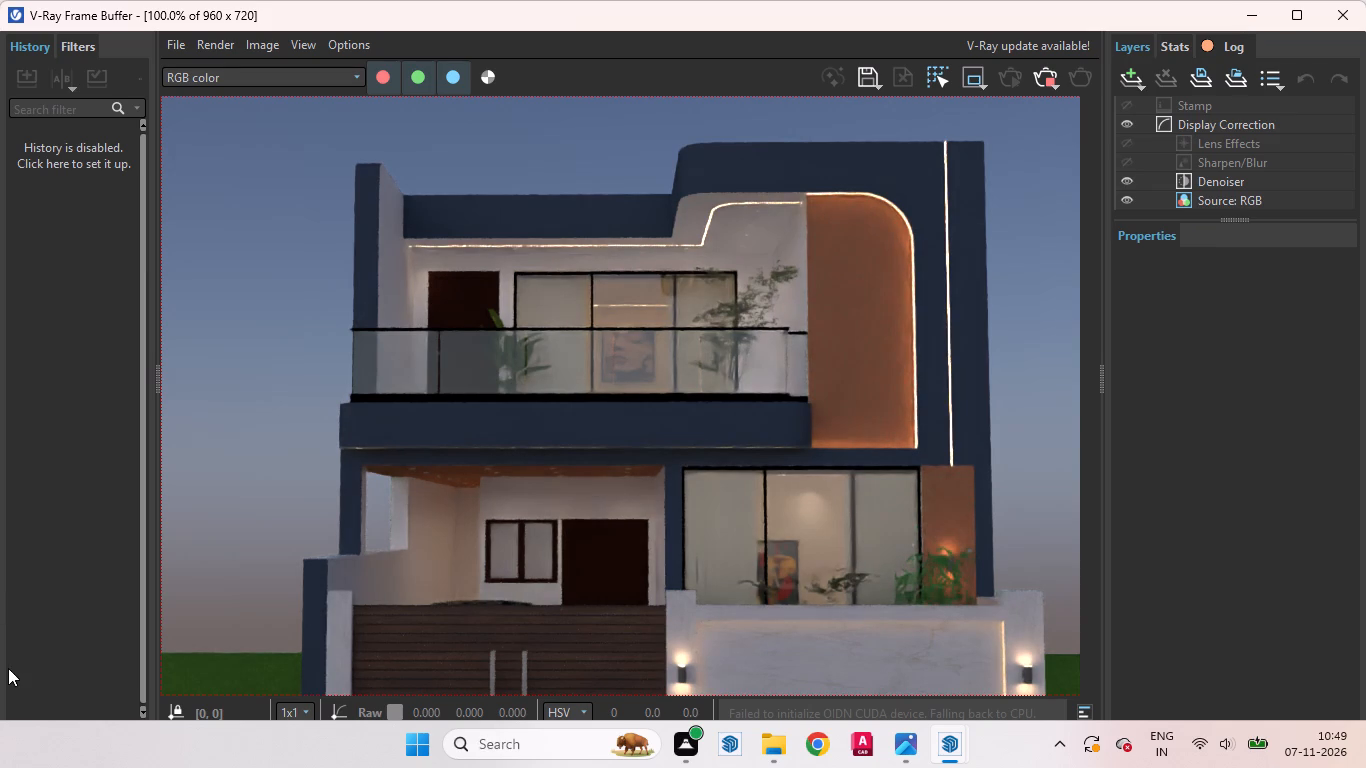
# Set the frame buffer aside and abort the running render from the Asset Editor.
pyautogui.click(1246, 17)
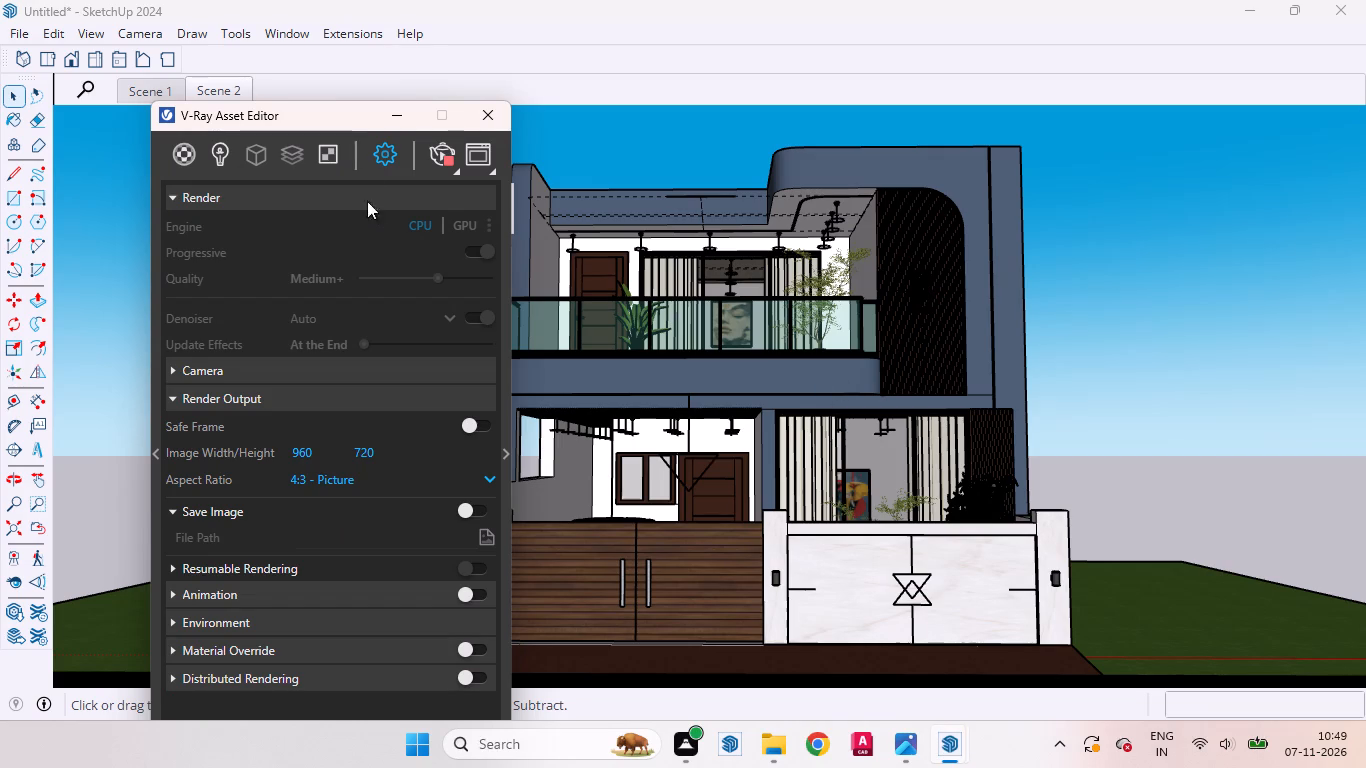
pyautogui.click(439, 160)
# Hide the glazed window component on the upper-floor bedroom, behind the balcony.
pyautogui.moveTo(333, 118); pyautogui.dragTo(272, 158)
pyautogui.scroll(9, 898, 436)
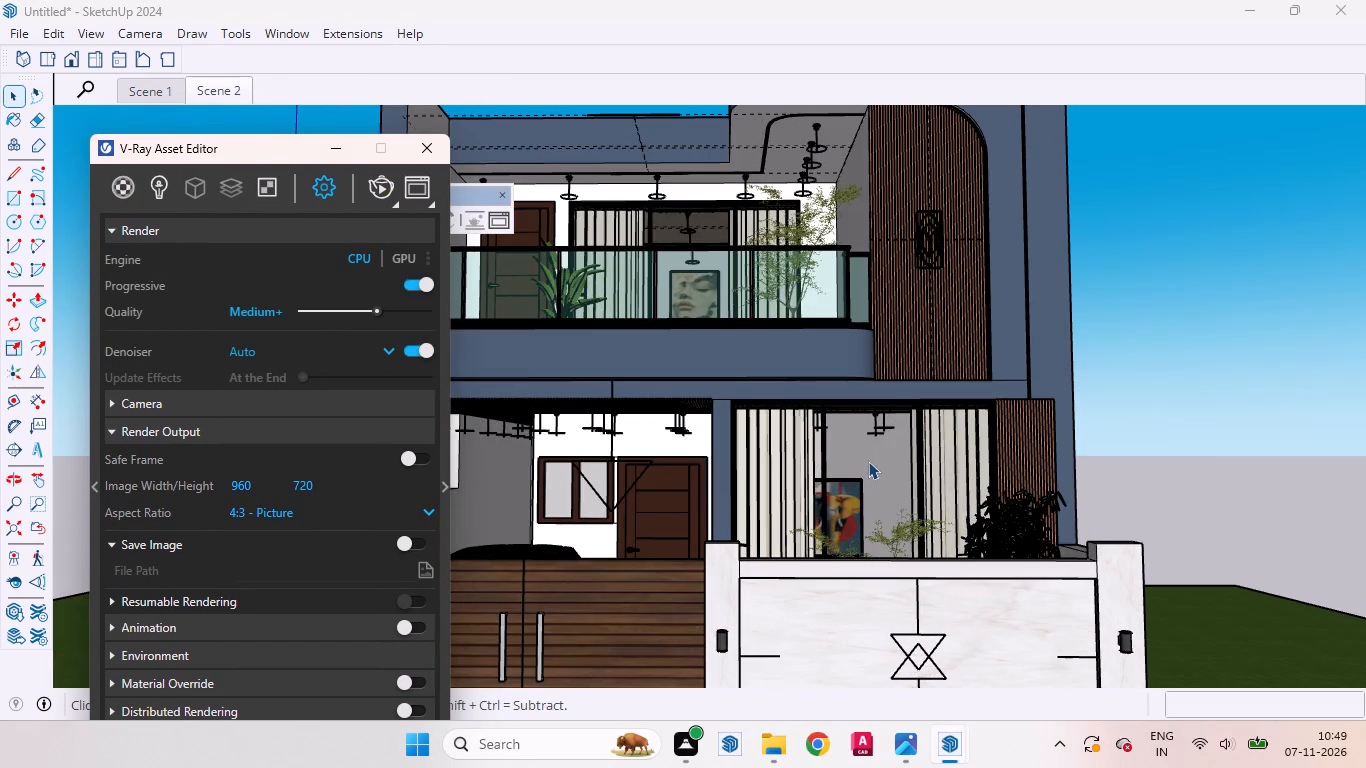
pyautogui.scroll(-7, 929, 347)
pyautogui.scroll(2, 1037, 327)
pyautogui.scroll(-2, 1038, 327)
pyautogui.moveTo(972, 399); pyautogui.dragTo(941, 477, button='middle')
pyautogui.scroll(1, 941, 477)
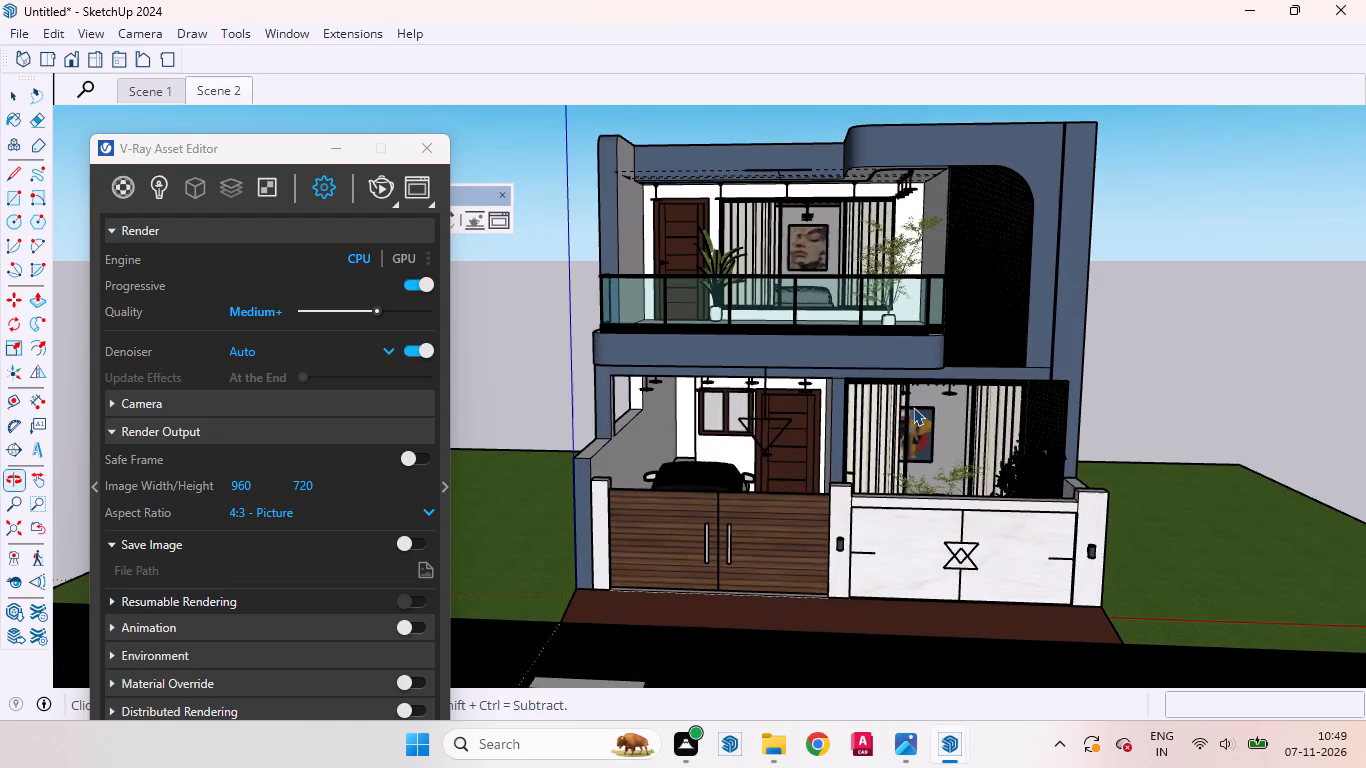
pyautogui.scroll(1, 807, 174)
pyautogui.scroll(-1, 807, 174)
pyautogui.scroll(12, 807, 174)
pyautogui.scroll(-9, 1016, 272)
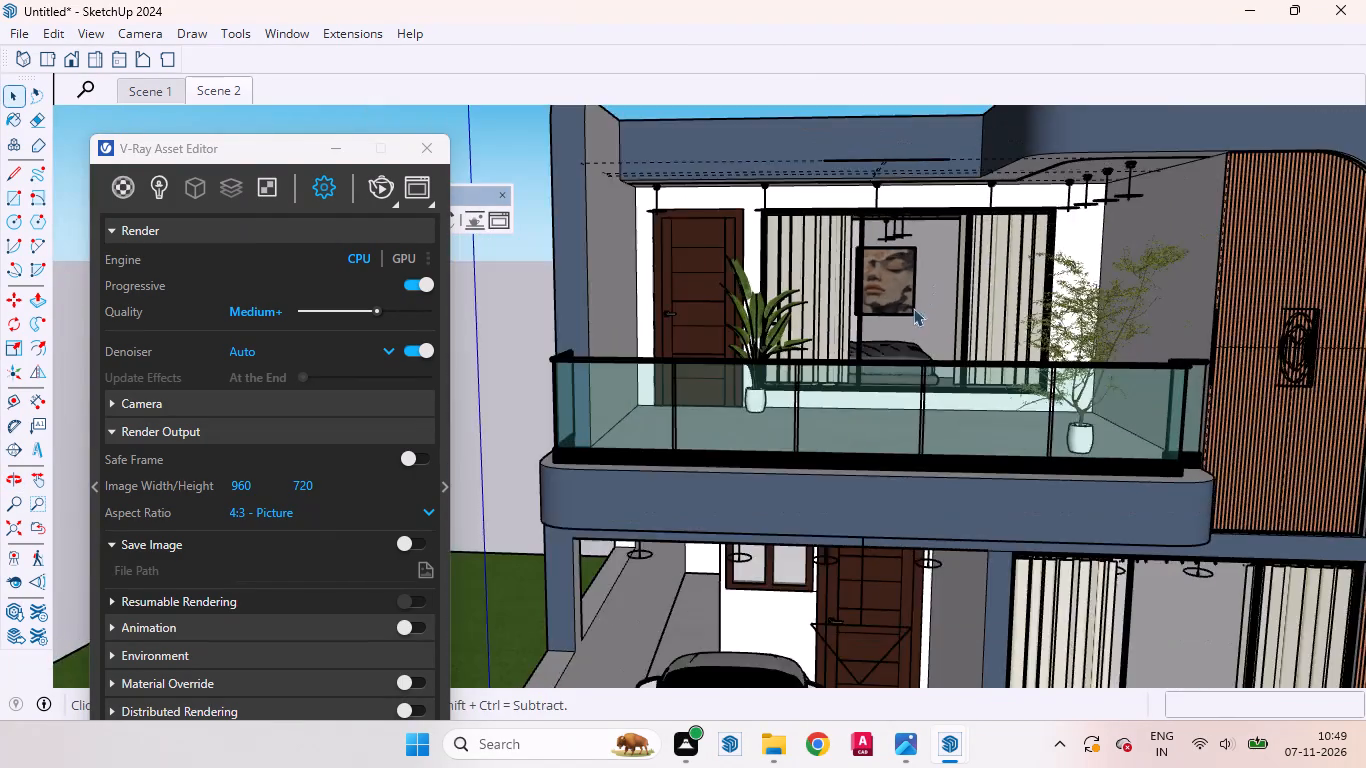
pyautogui.moveTo(908, 308); pyautogui.dragTo(934, 345, button='middle')
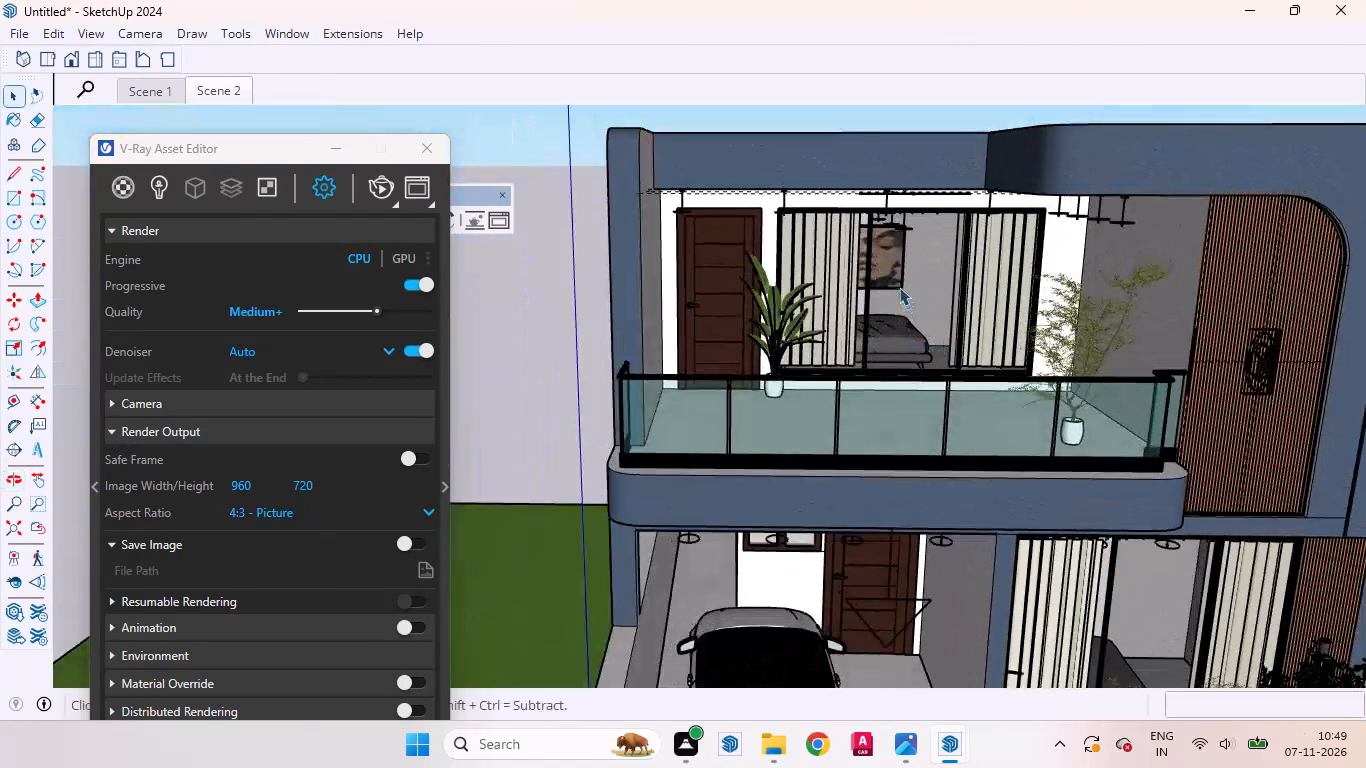
pyautogui.click(899, 287)
pyautogui.rightClick(899, 287)
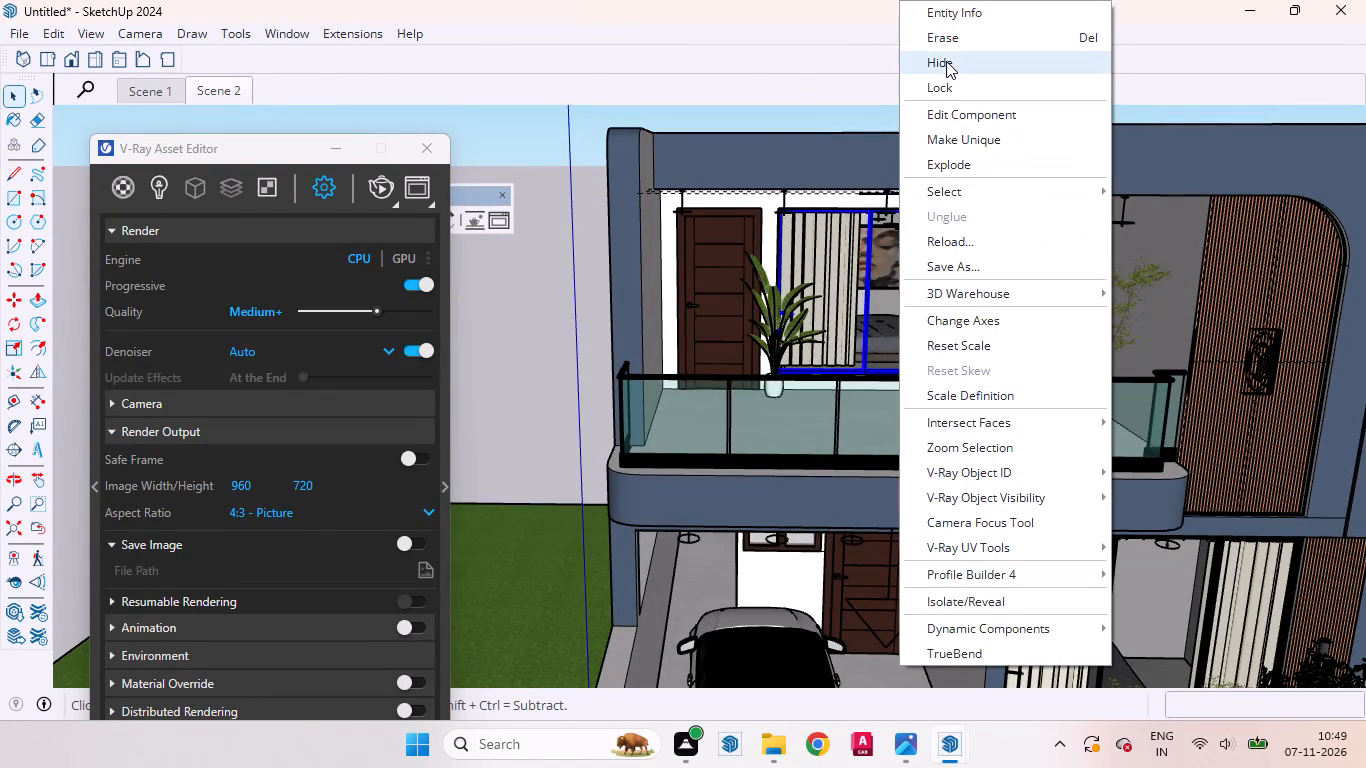
pyautogui.click(946, 61)
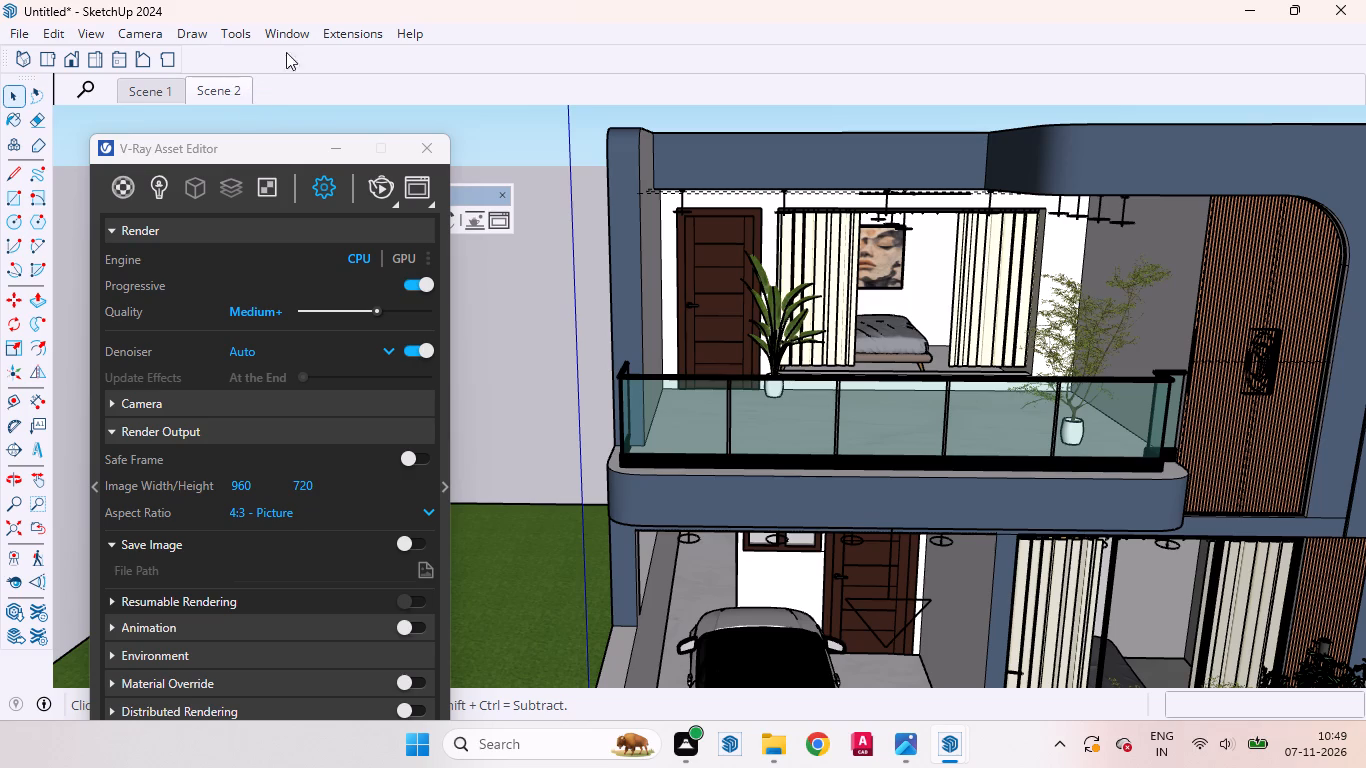
# Show the Default Tray's Materials section and sample the upper bedroom's back wall material, 0897 AP 7835 CREAM CARESS.
pyautogui.click(293, 34)
pyautogui.click(518, 52)
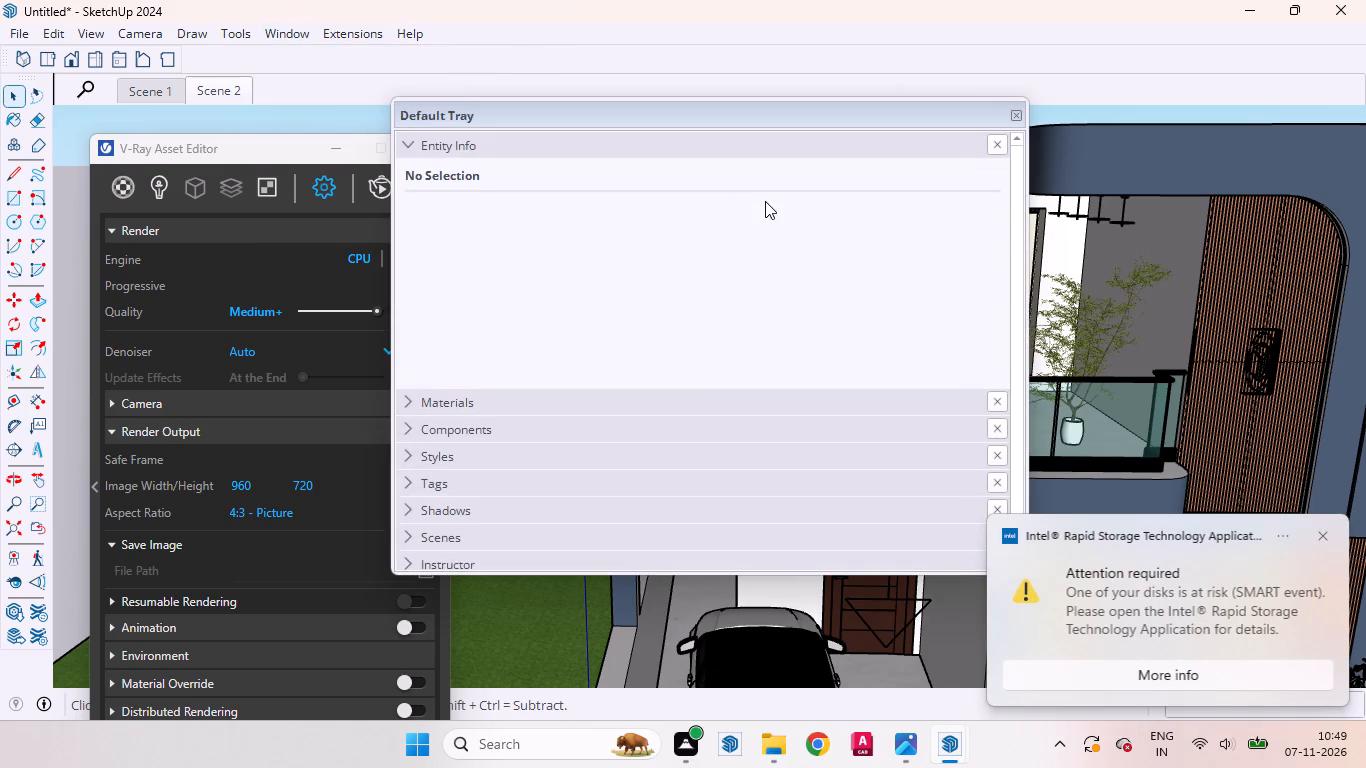
pyautogui.click(406, 145)
pyautogui.moveTo(391, 287); pyautogui.dragTo(1365, 302)
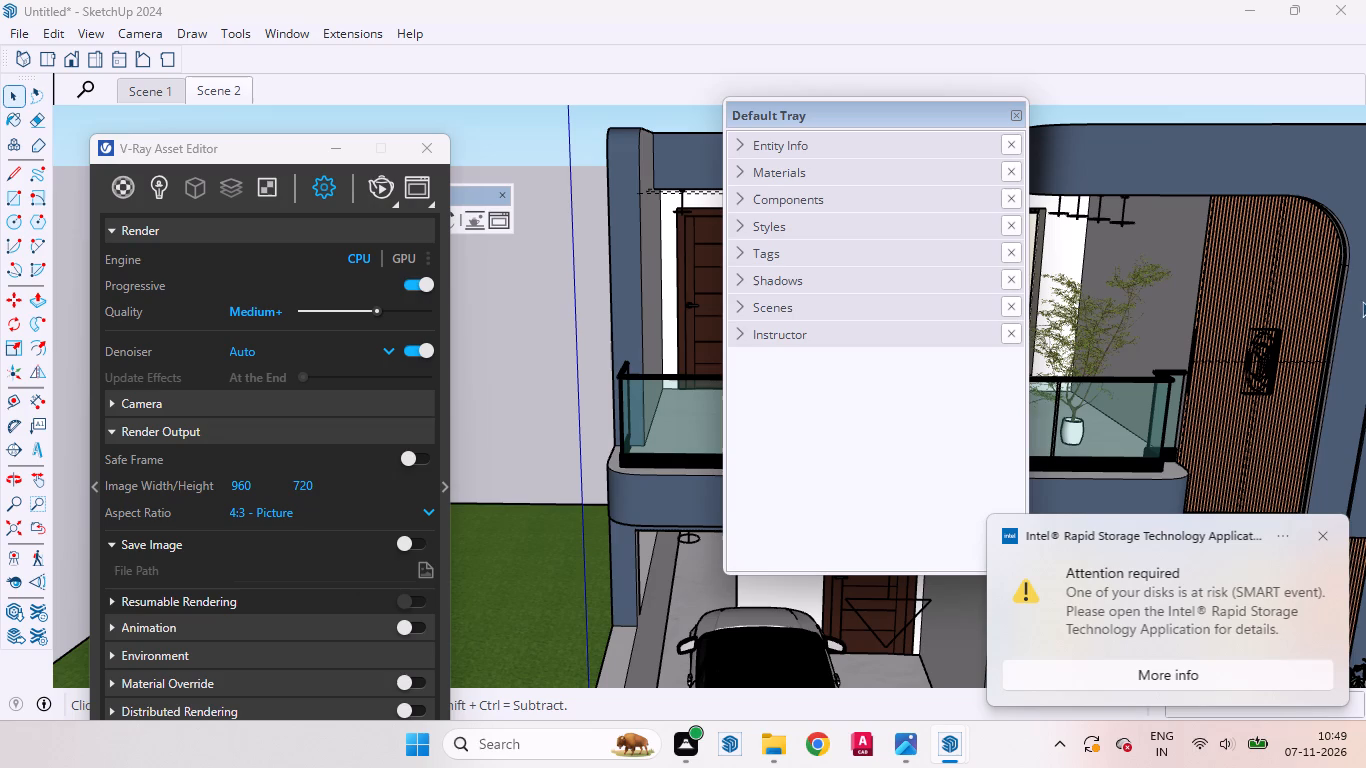
pyautogui.click(856, 169)
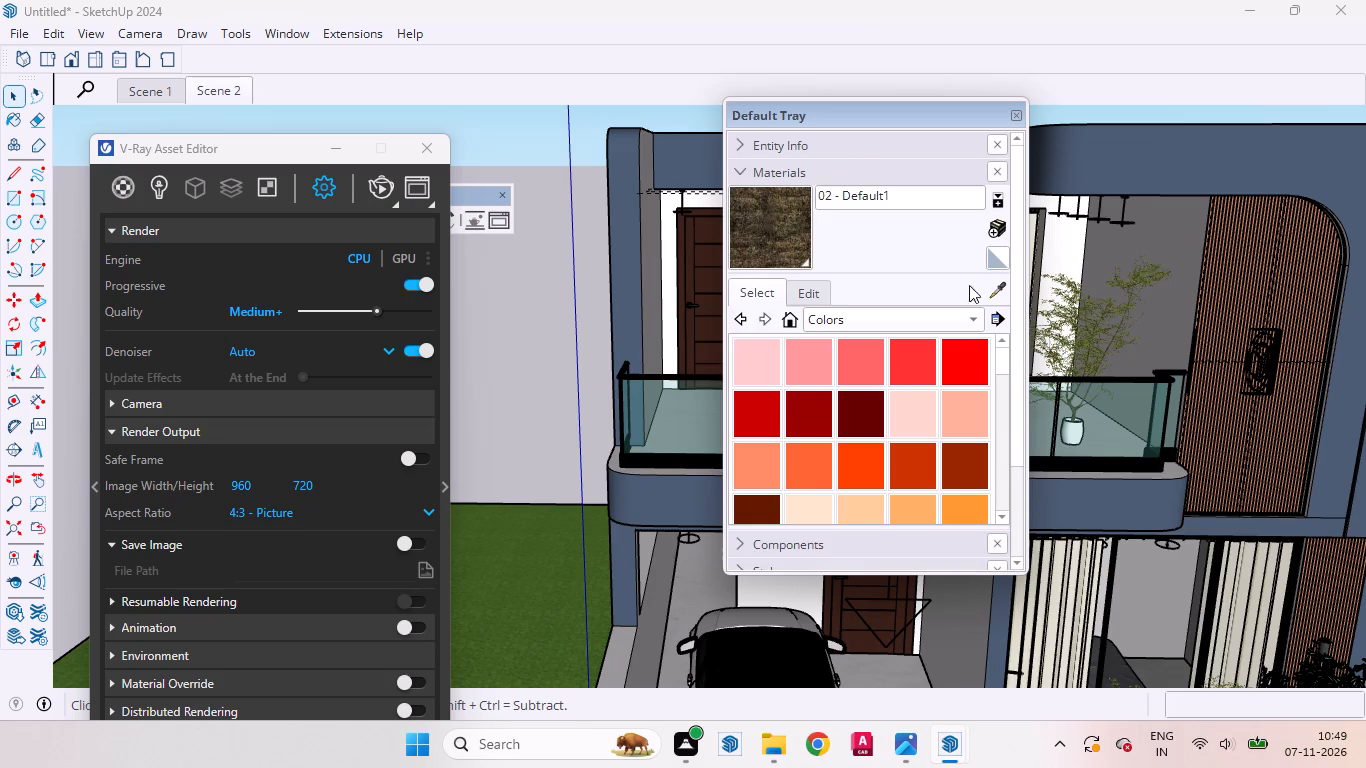
pyautogui.click(992, 298)
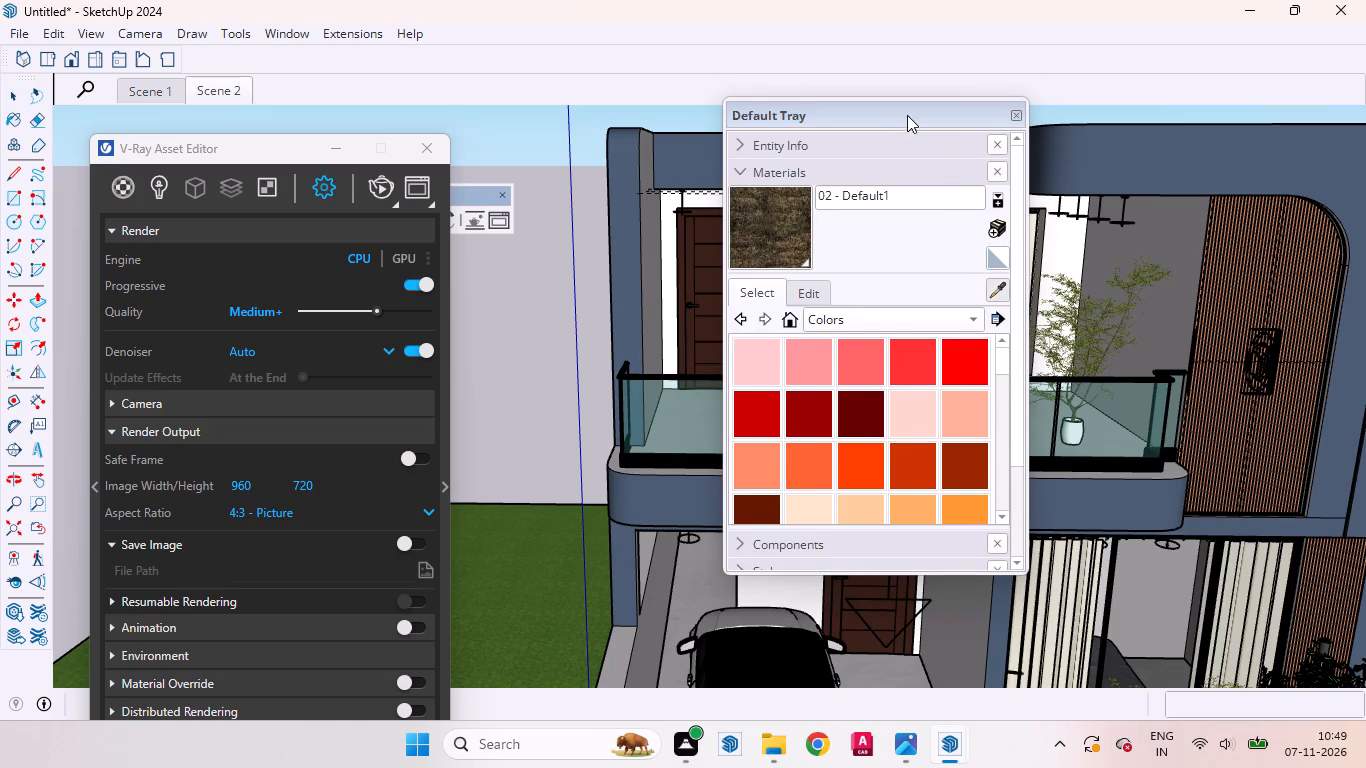
pyautogui.moveTo(901, 113); pyautogui.dragTo(791, 131)
pyautogui.scroll(5, 1004, 283)
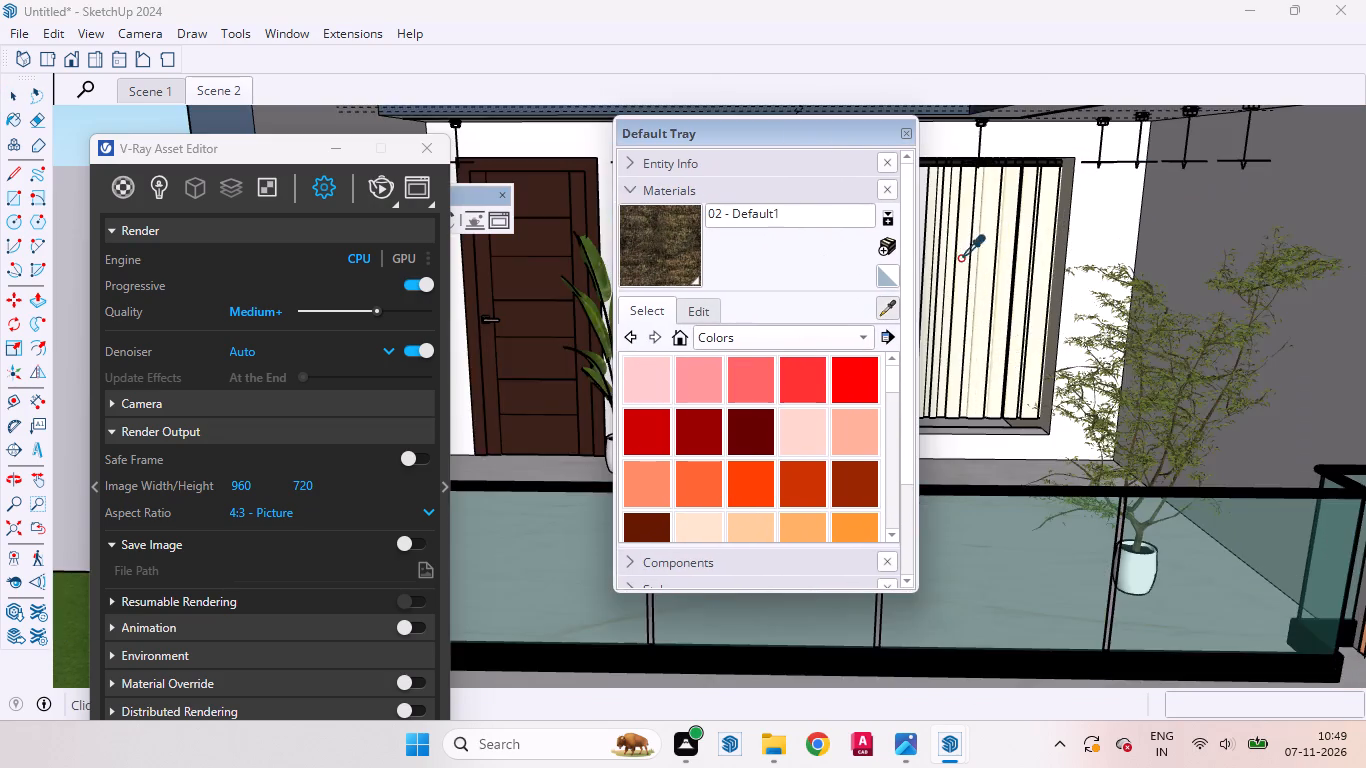
pyautogui.scroll(-12, 1162, 291)
pyautogui.scroll(3, 1034, 293)
pyautogui.scroll(-1, 1034, 293)
pyautogui.scroll(12, 1034, 293)
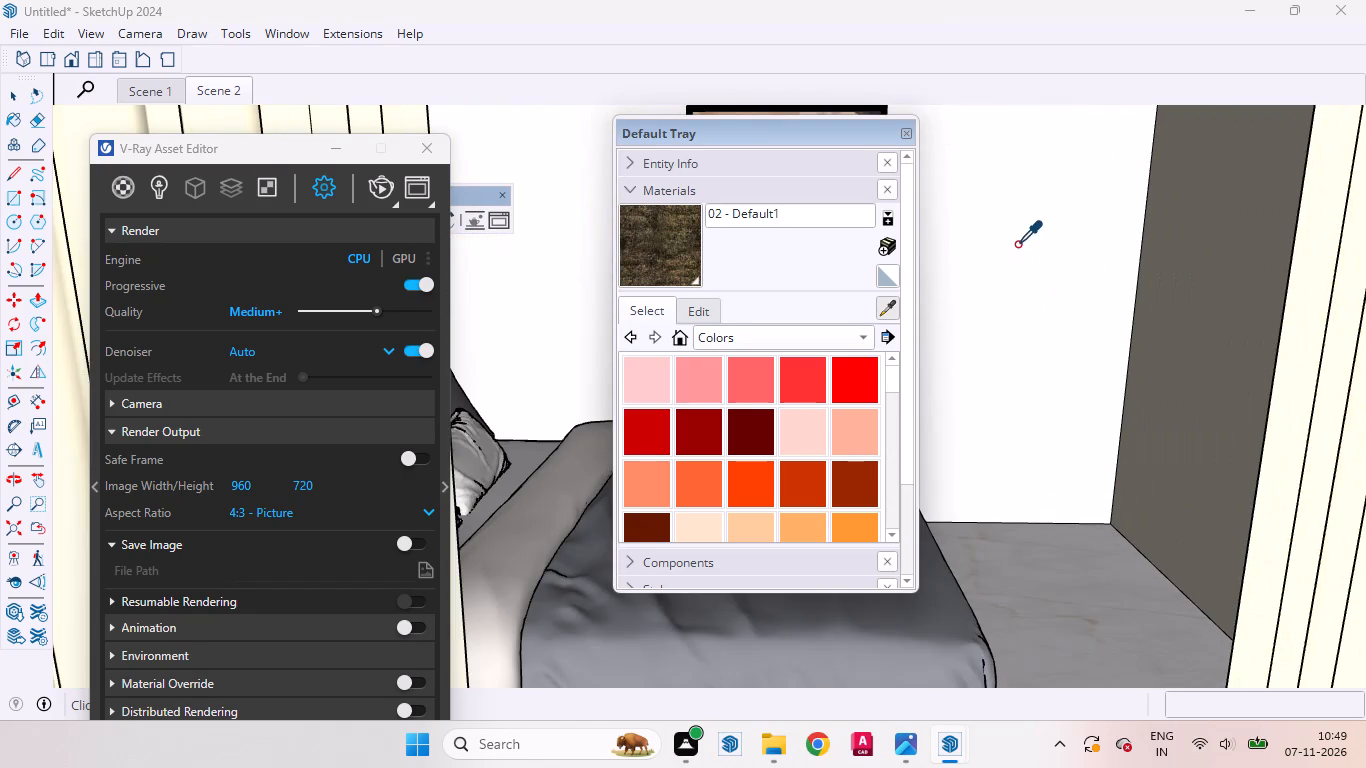
pyautogui.click(1017, 243)
pyautogui.moveTo(741, 132); pyautogui.dragTo(625, 153)
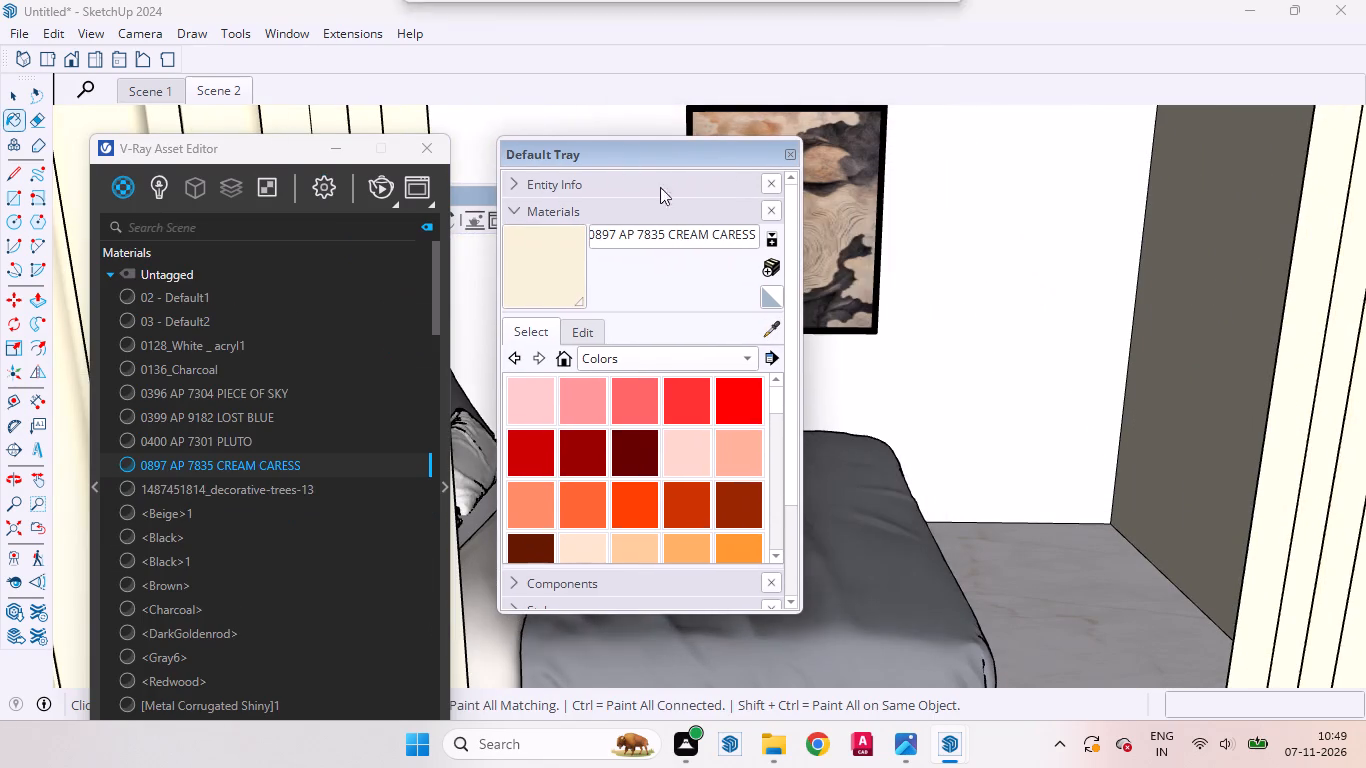
# Hide the glazed window component of the ground-floor front room.
pyautogui.scroll(-20, 889, 358)
pyautogui.scroll(-1, 889, 358)
pyautogui.scroll(1, 798, 408)
pyautogui.scroll(-5, 802, 402)
pyautogui.scroll(1, 799, 402)
pyautogui.scroll(-14, 799, 402)
pyautogui.scroll(1, 905, 389)
pyautogui.scroll(-8, 905, 389)
pyautogui.scroll(4, 1029, 521)
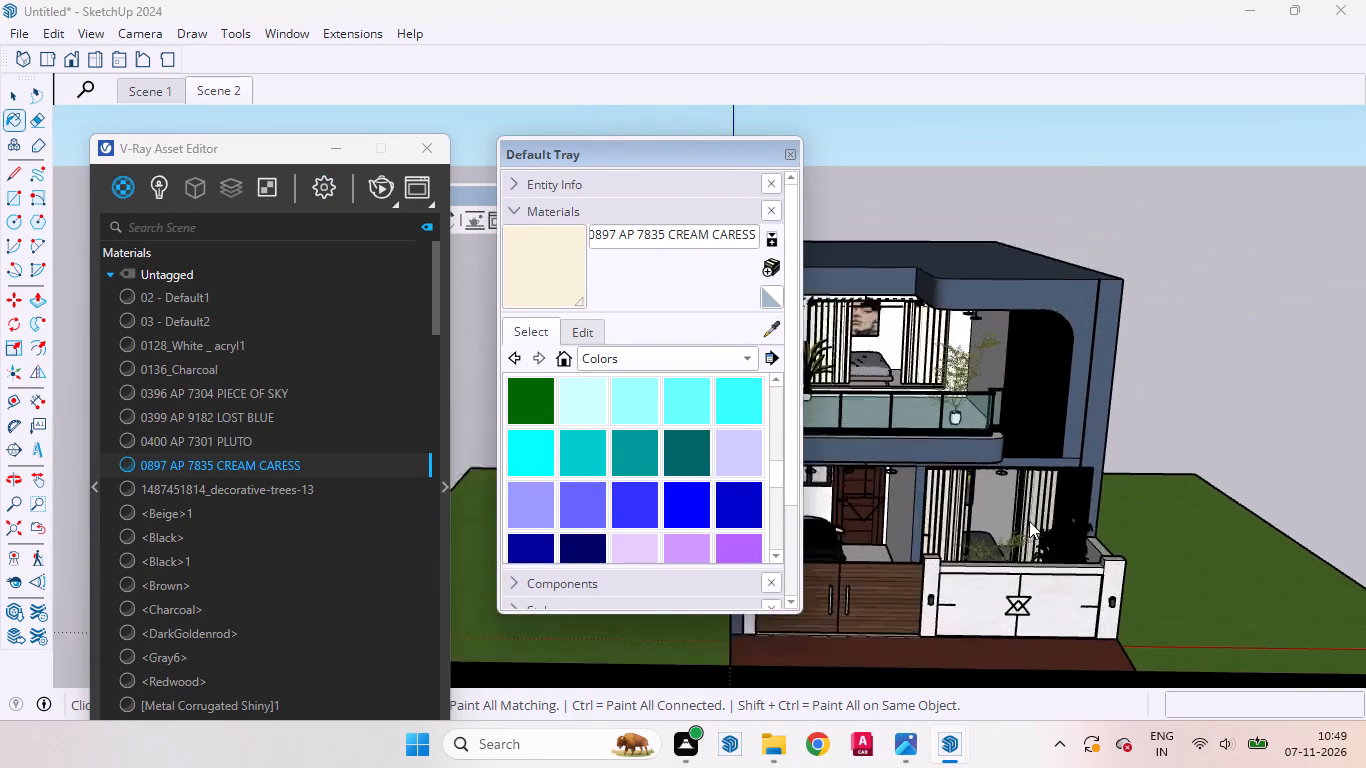
pyautogui.scroll(7, 1029, 521)
pyautogui.click(988, 501)
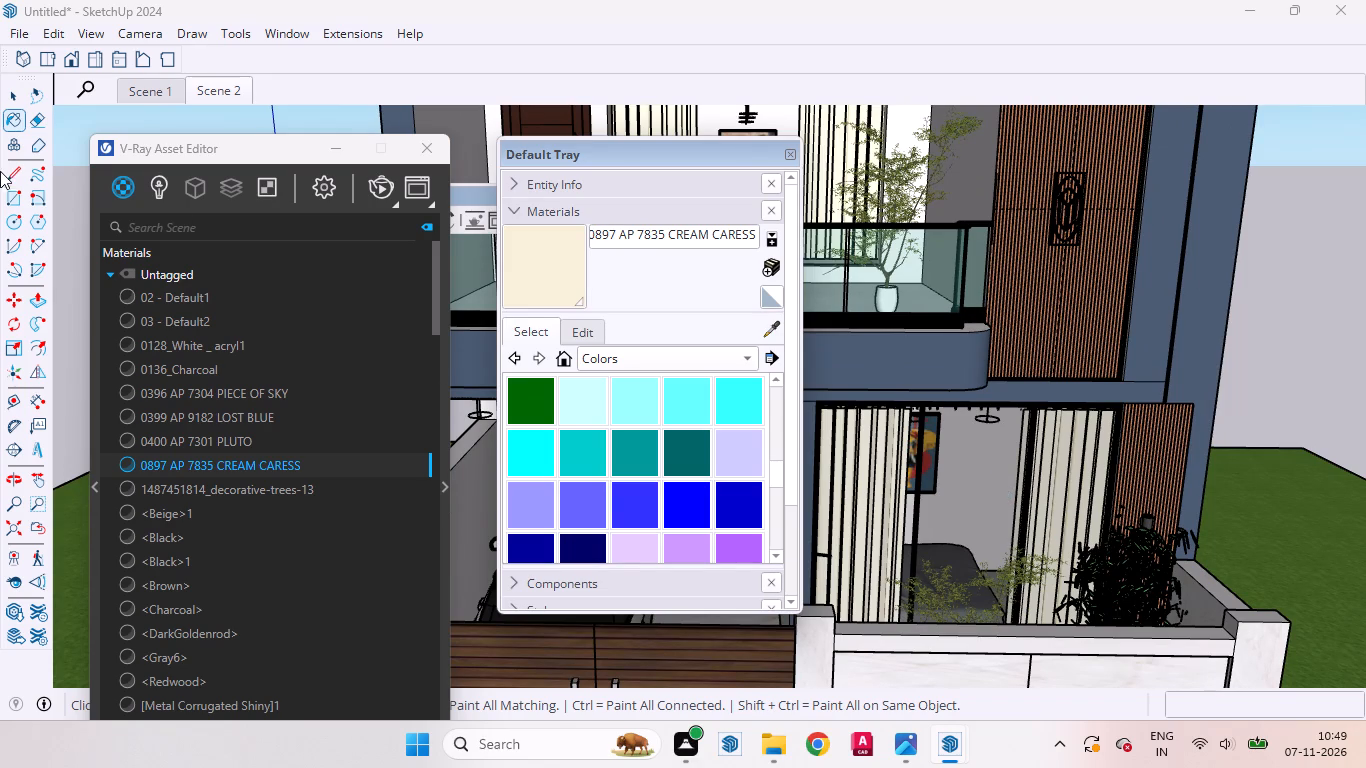
pyautogui.click(11, 91)
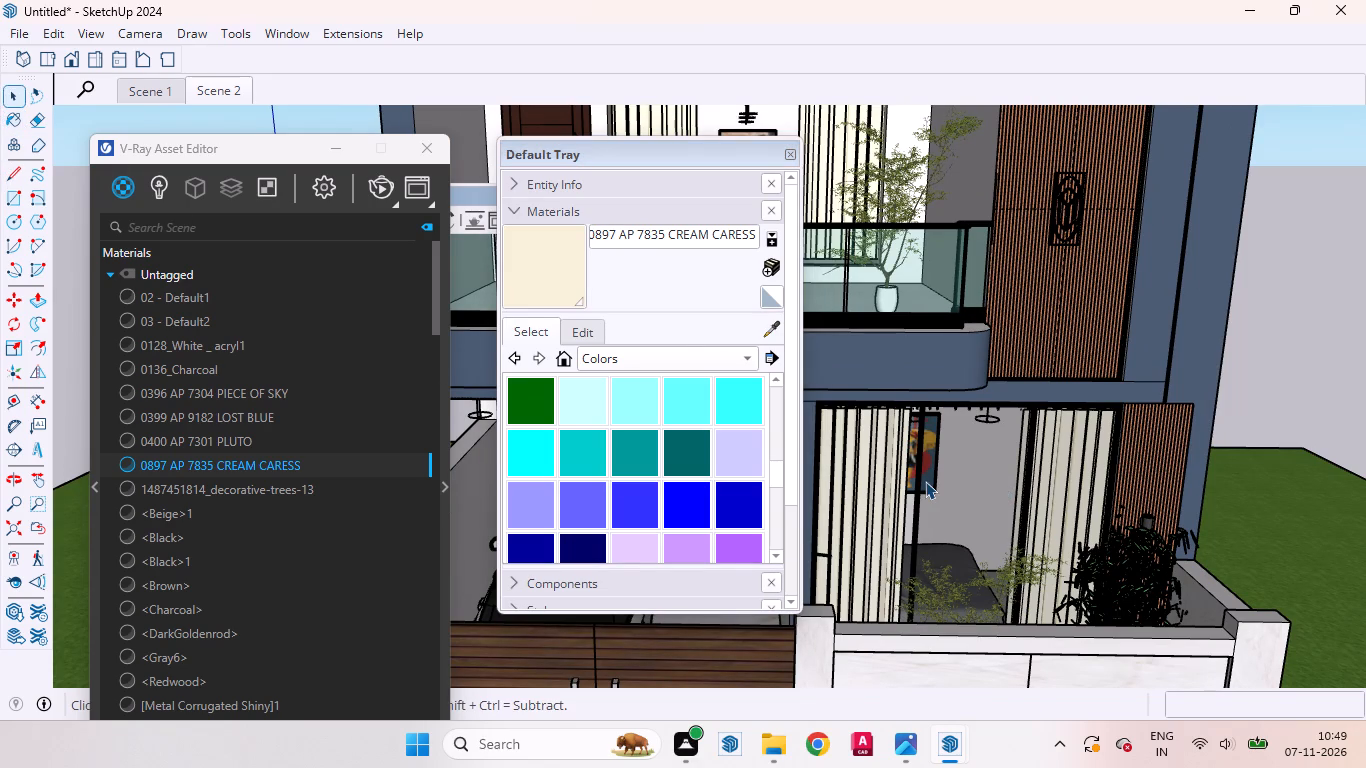
pyautogui.click(926, 482)
pyautogui.rightClick(925, 482)
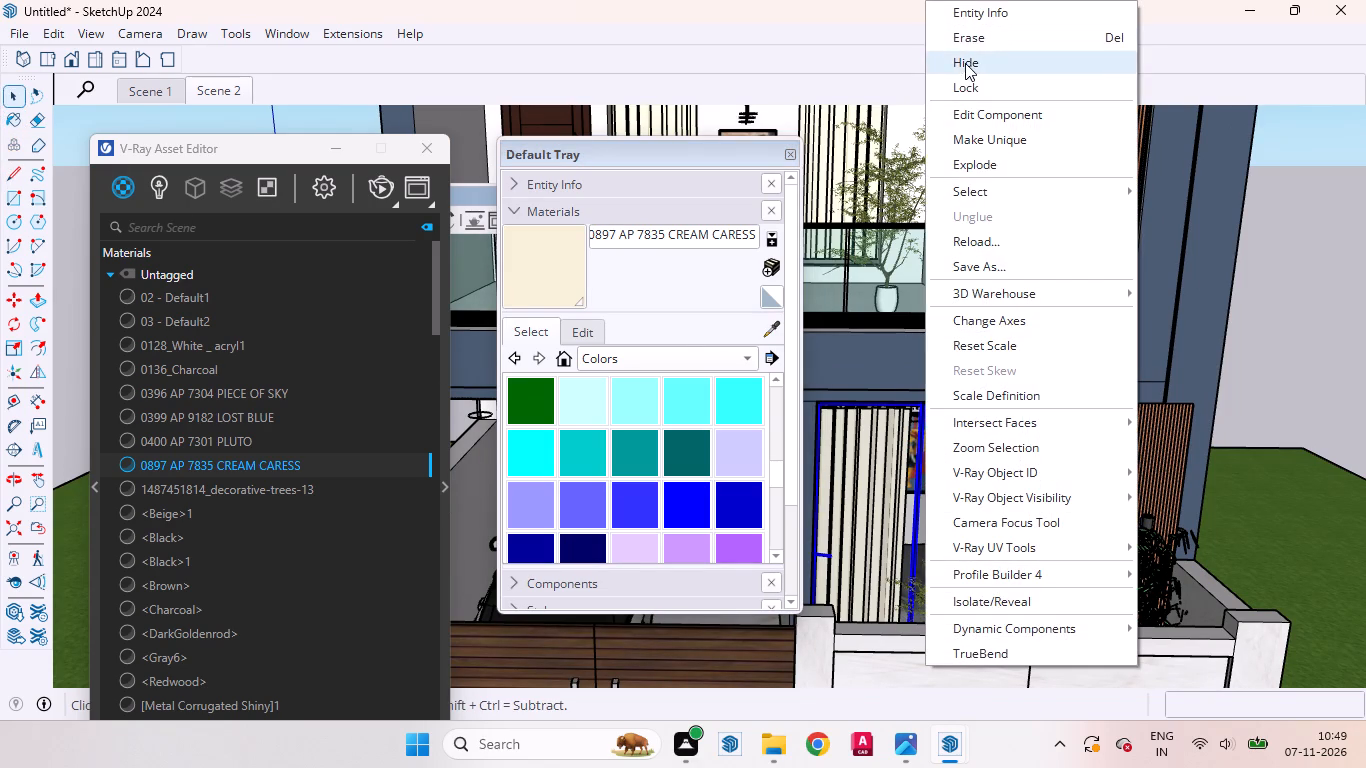
pyautogui.click(965, 63)
# Inside the house group, paint the ground-floor front room's back wall and adjoining side wall with 0897 AP 7835 CREAM CARESS.
pyautogui.click(554, 280)
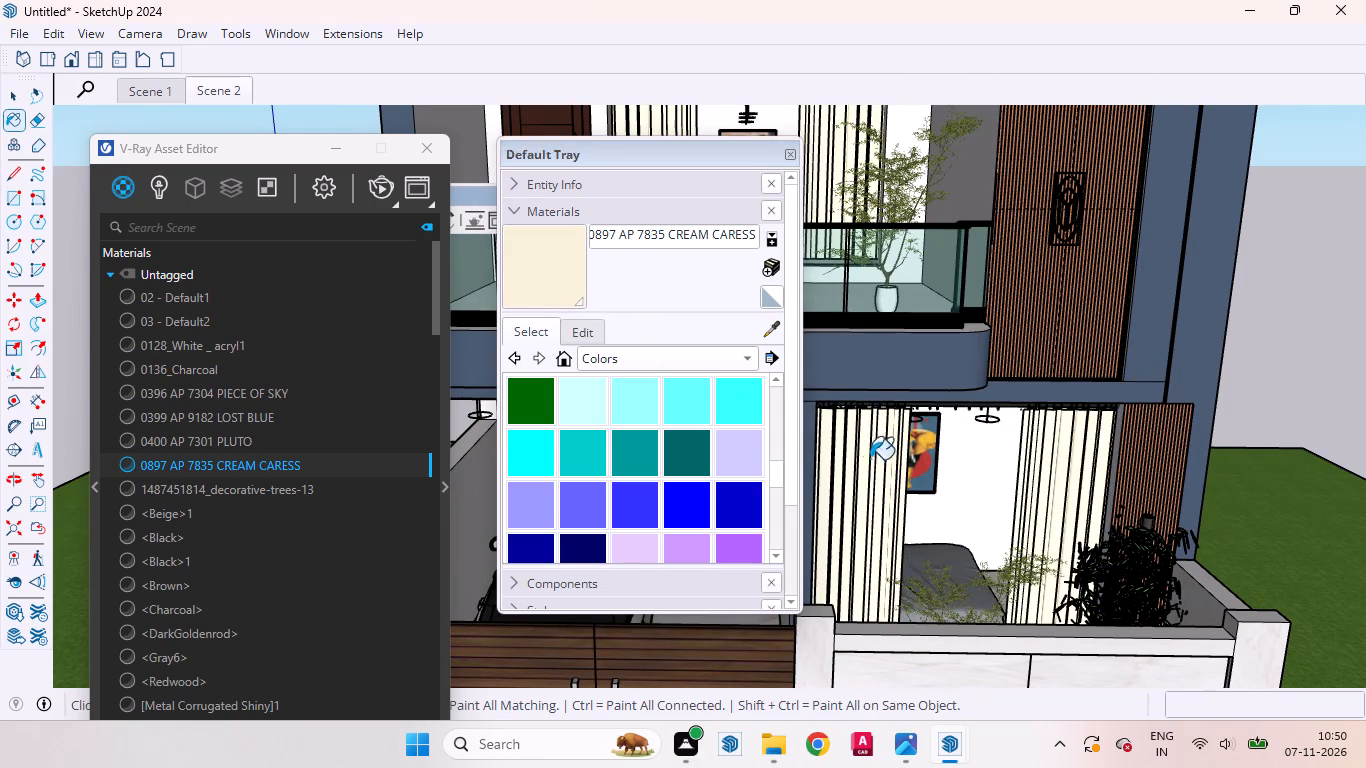
pyautogui.scroll(9, 905, 469)
pyautogui.press('space')
pyautogui.tripleClick(1020, 437)
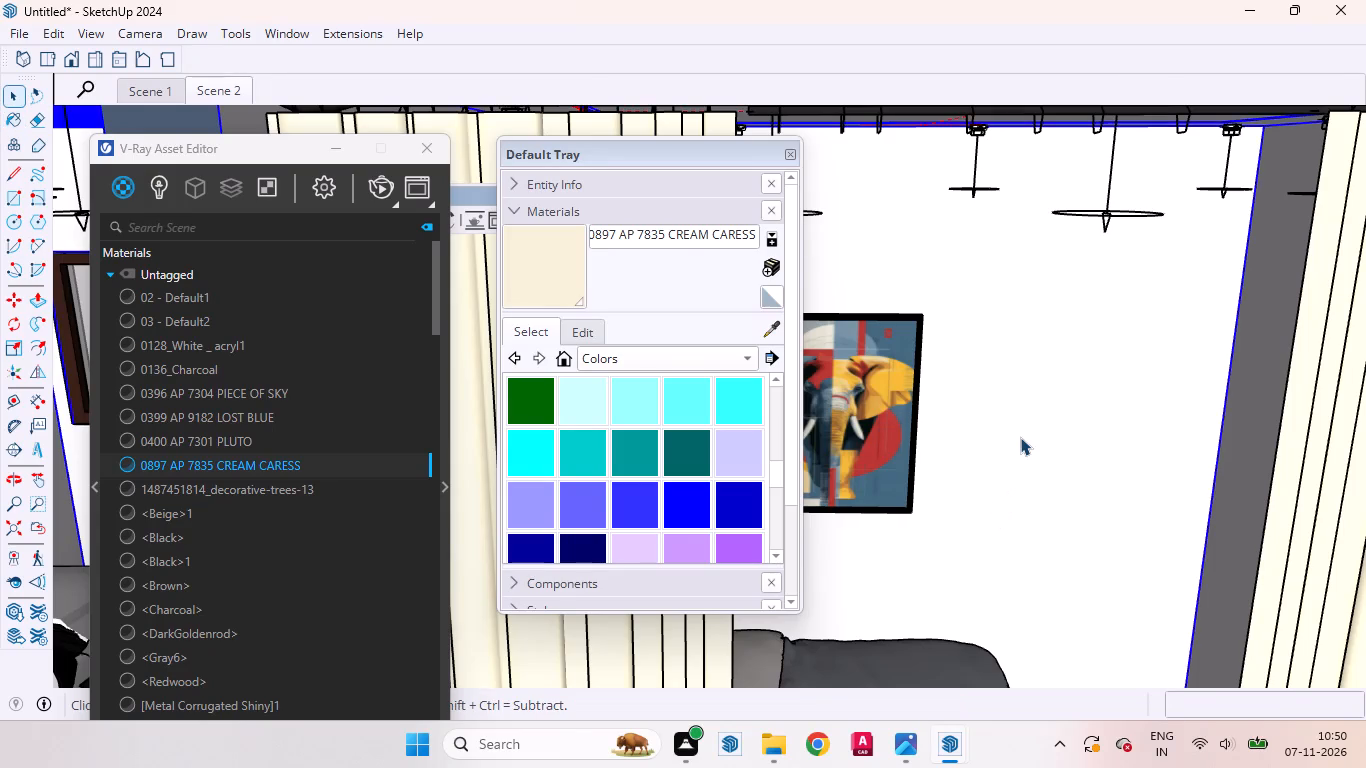
pyautogui.click(1044, 439)
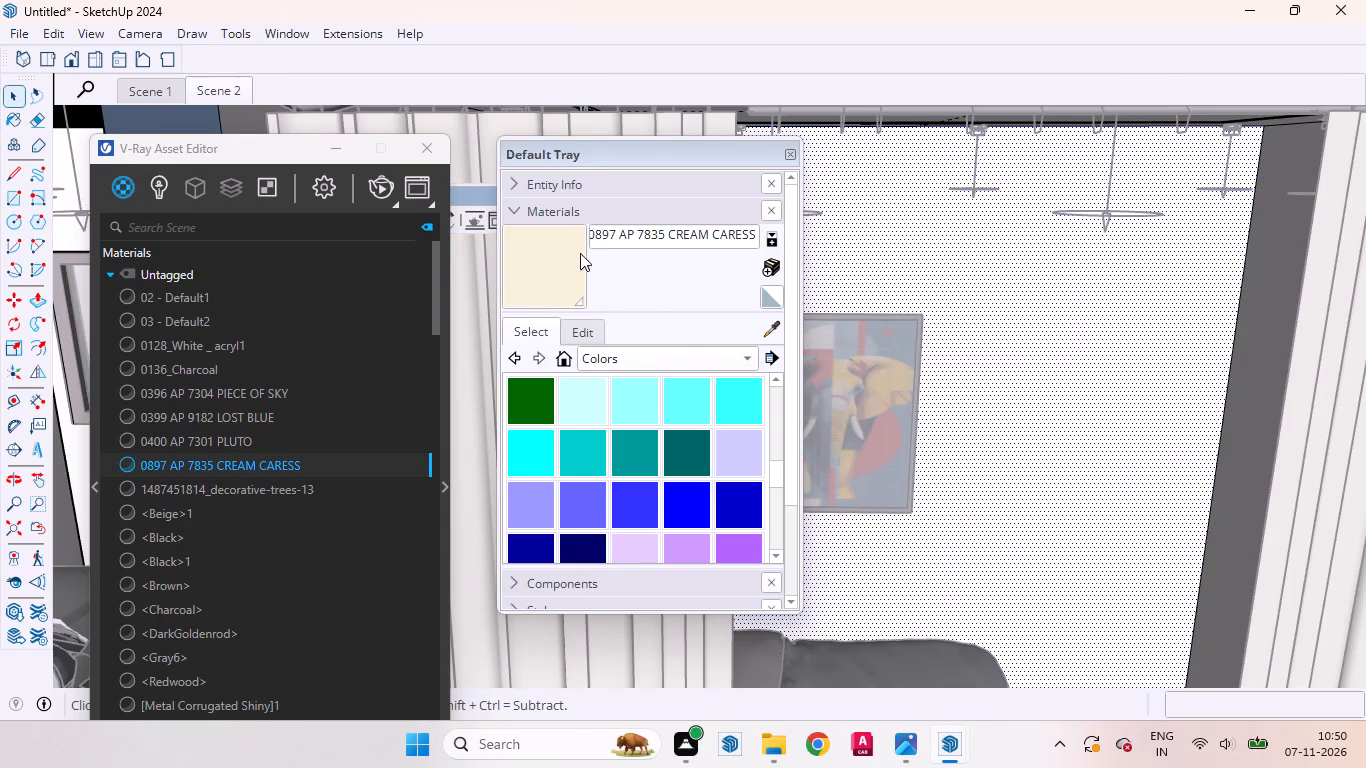
pyautogui.click(551, 265)
pyautogui.click(1168, 330)
pyautogui.scroll(5, 1225, 294)
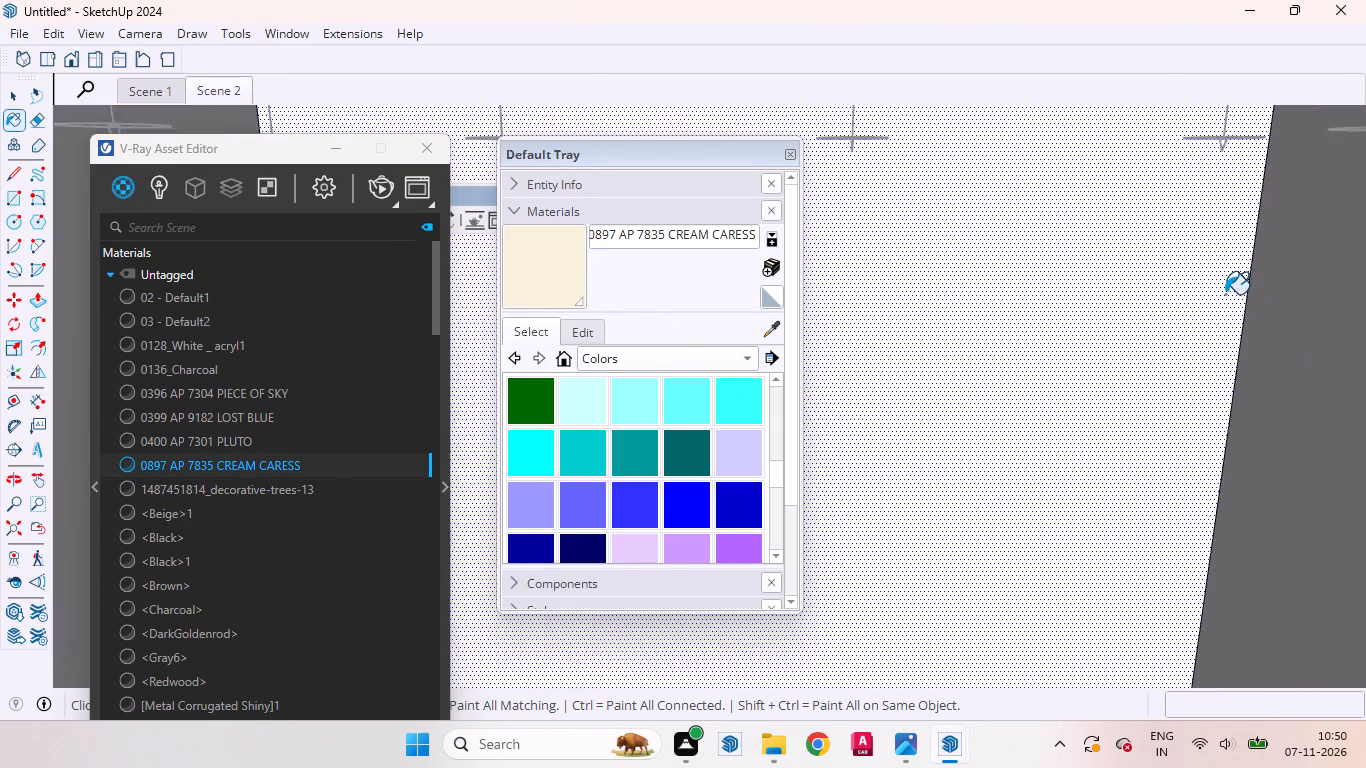
pyautogui.scroll(6, 1225, 294)
pyautogui.moveTo(1263, 354); pyautogui.dragTo(1365, 389, button='middle')
pyautogui.click(1277, 356)
# Continue applying 0897 AP 7835 CREAM CARESS to the interior walls of the ground-floor front room.
pyautogui.moveTo(1246, 363); pyautogui.dragTo(1210, 365, button='middle')
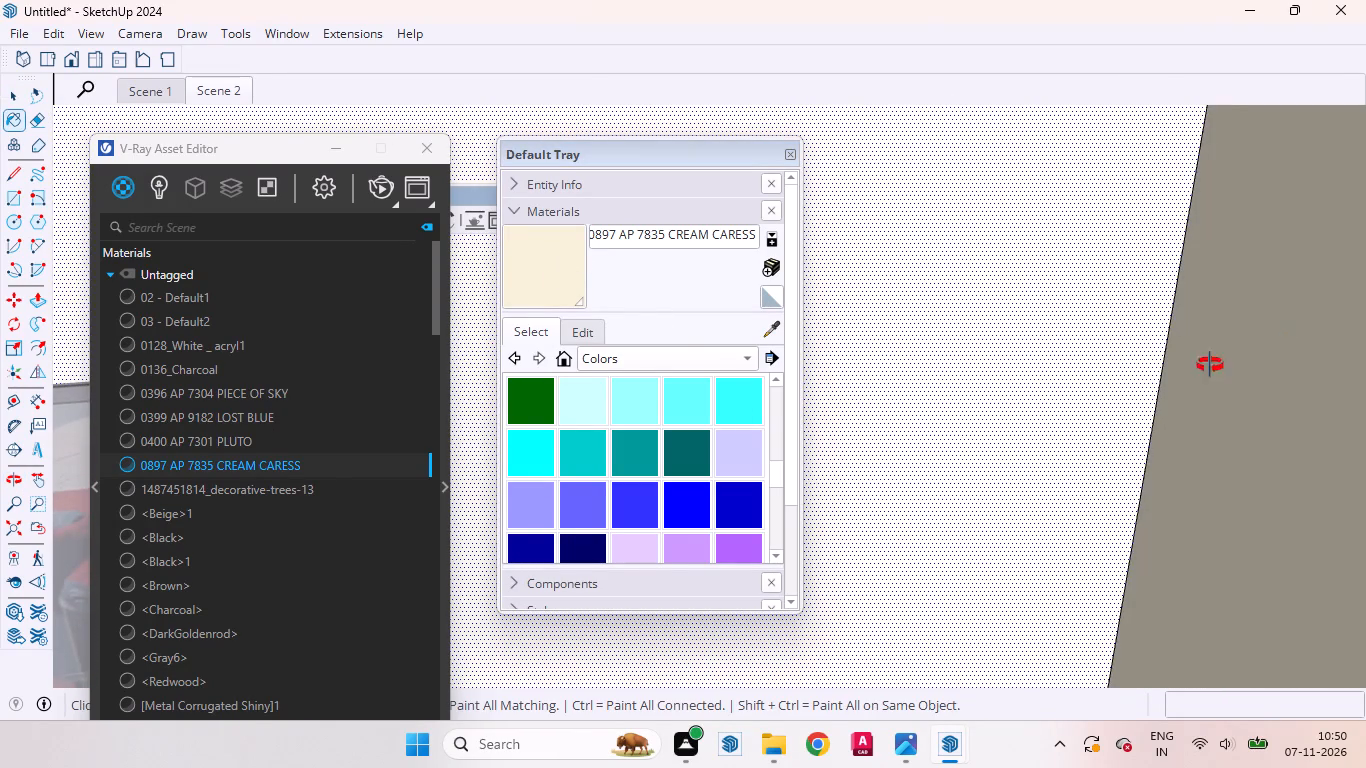
pyautogui.moveTo(1210, 365); pyautogui.dragTo(1015, 354, button='middle')
pyautogui.scroll(-7, 1079, 328)
pyautogui.scroll(1, 1079, 328)
pyautogui.scroll(-7, 1079, 328)
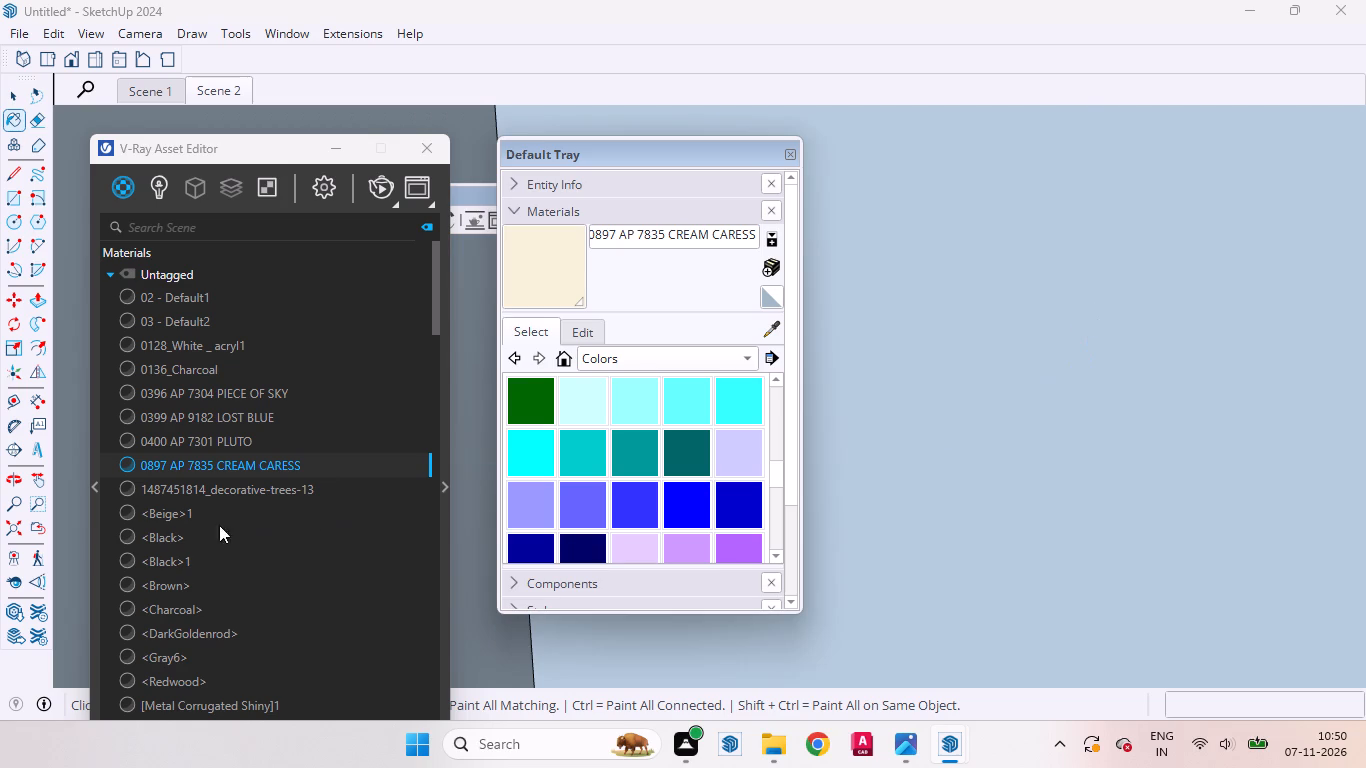
pyautogui.click(43, 535)
pyautogui.scroll(-5, 1226, 374)
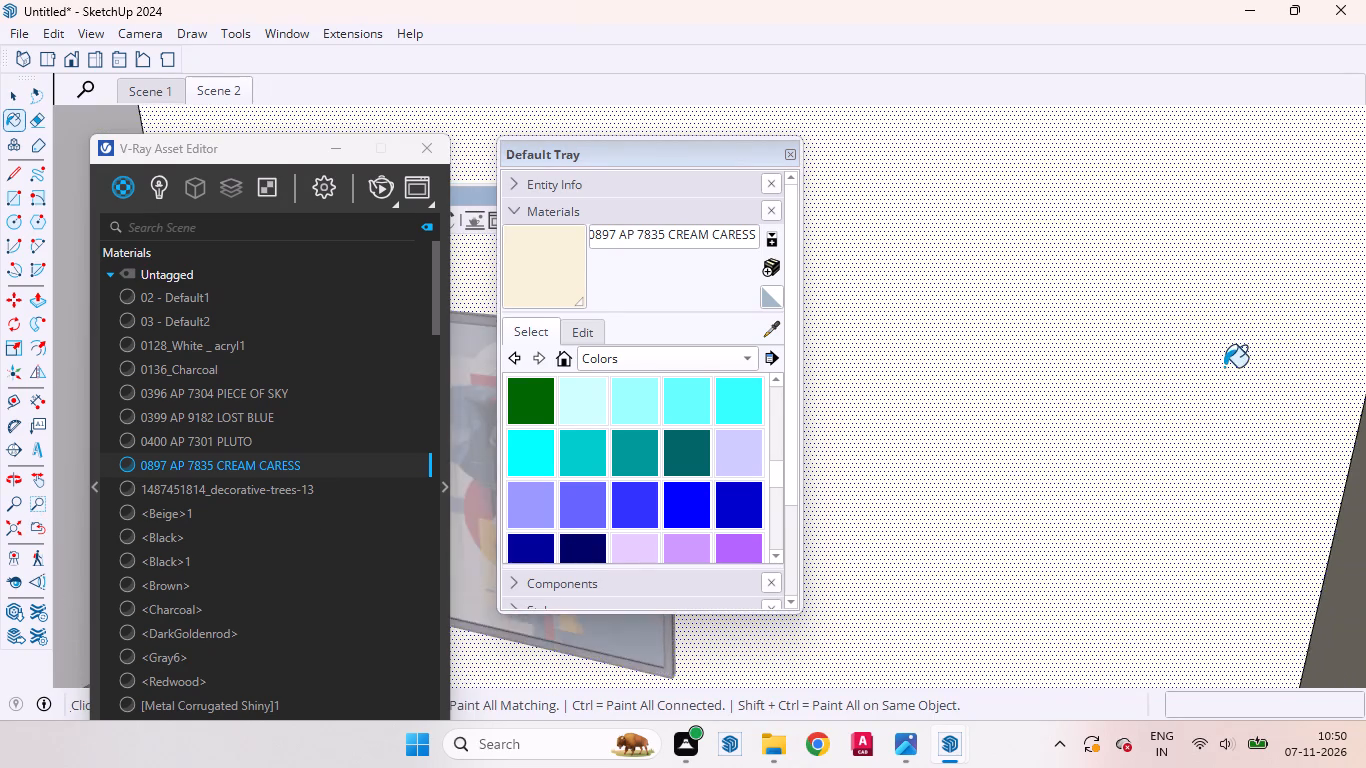
pyautogui.scroll(-7, 1224, 367)
pyautogui.scroll(-20, 976, 463)
pyautogui.scroll(-3, 976, 463)
pyautogui.scroll(1, 1211, 276)
pyautogui.scroll(-2, 1211, 276)
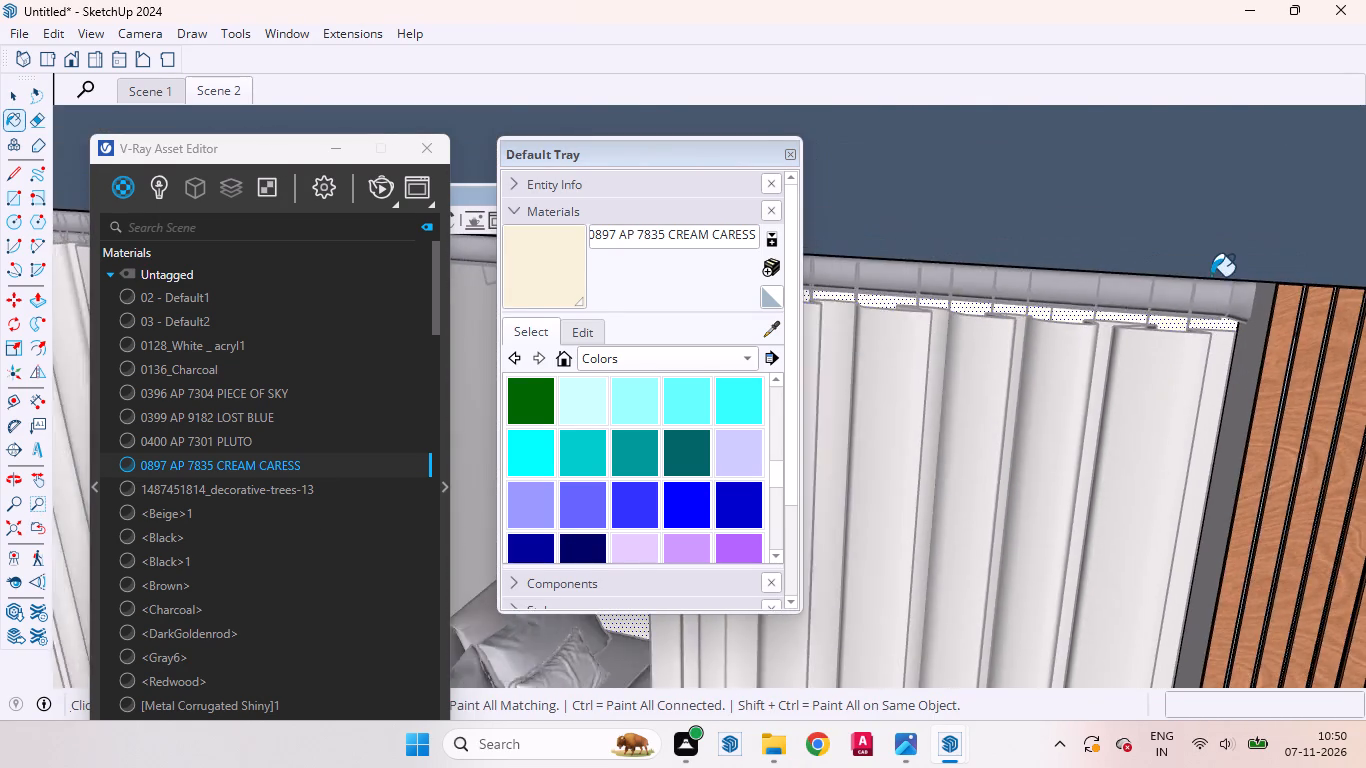
pyautogui.scroll(-6, 1211, 276)
pyautogui.scroll(1, 1213, 273)
pyautogui.scroll(-14, 1214, 272)
pyautogui.moveTo(1065, 445); pyautogui.dragTo(978, 425, button='middle')
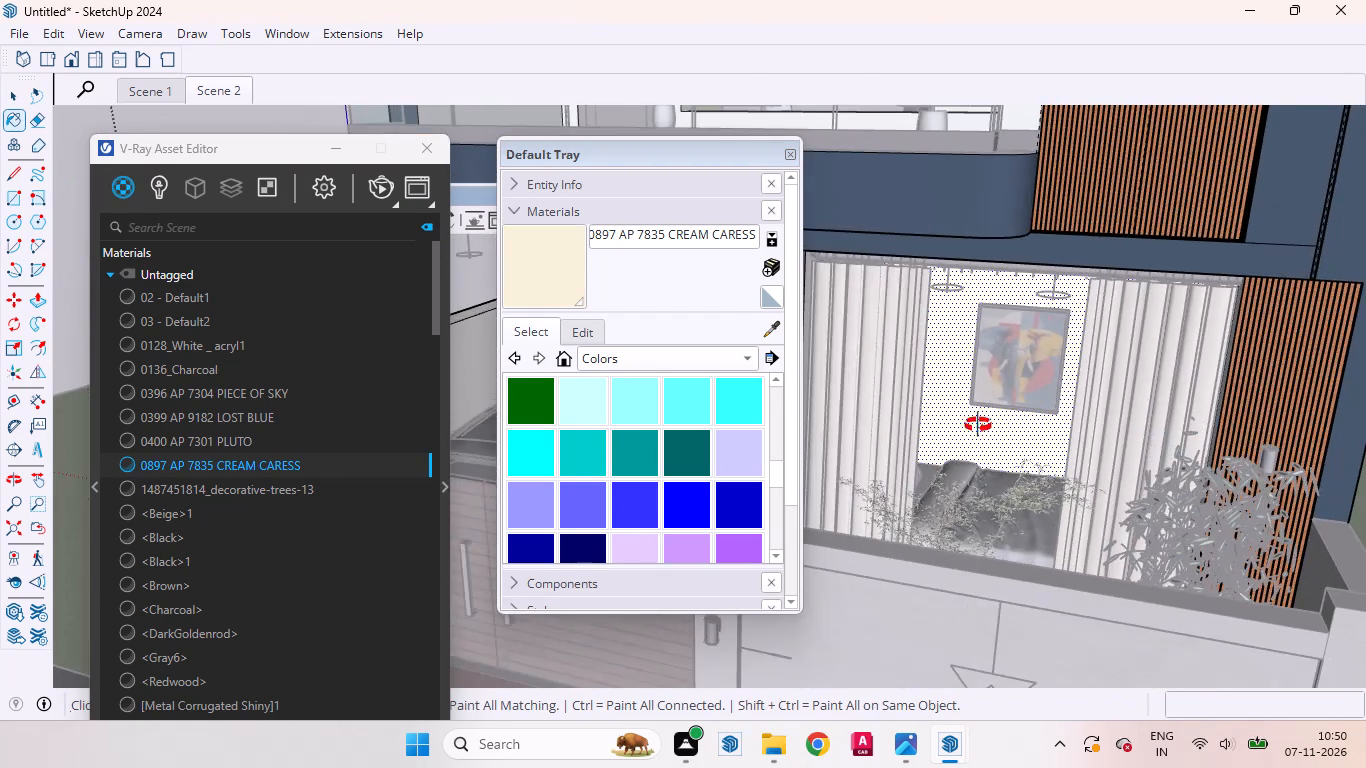
pyautogui.moveTo(978, 425); pyautogui.dragTo(900, 430, button='middle')
pyautogui.scroll(4, 865, 417)
pyautogui.click(863, 399)
# Paint the ground-floor front room's ceiling and the strip along its edge with 0897 AP 7835 CREAM CARESS.
pyautogui.moveTo(910, 446); pyautogui.dragTo(1086, 291, button='middle')
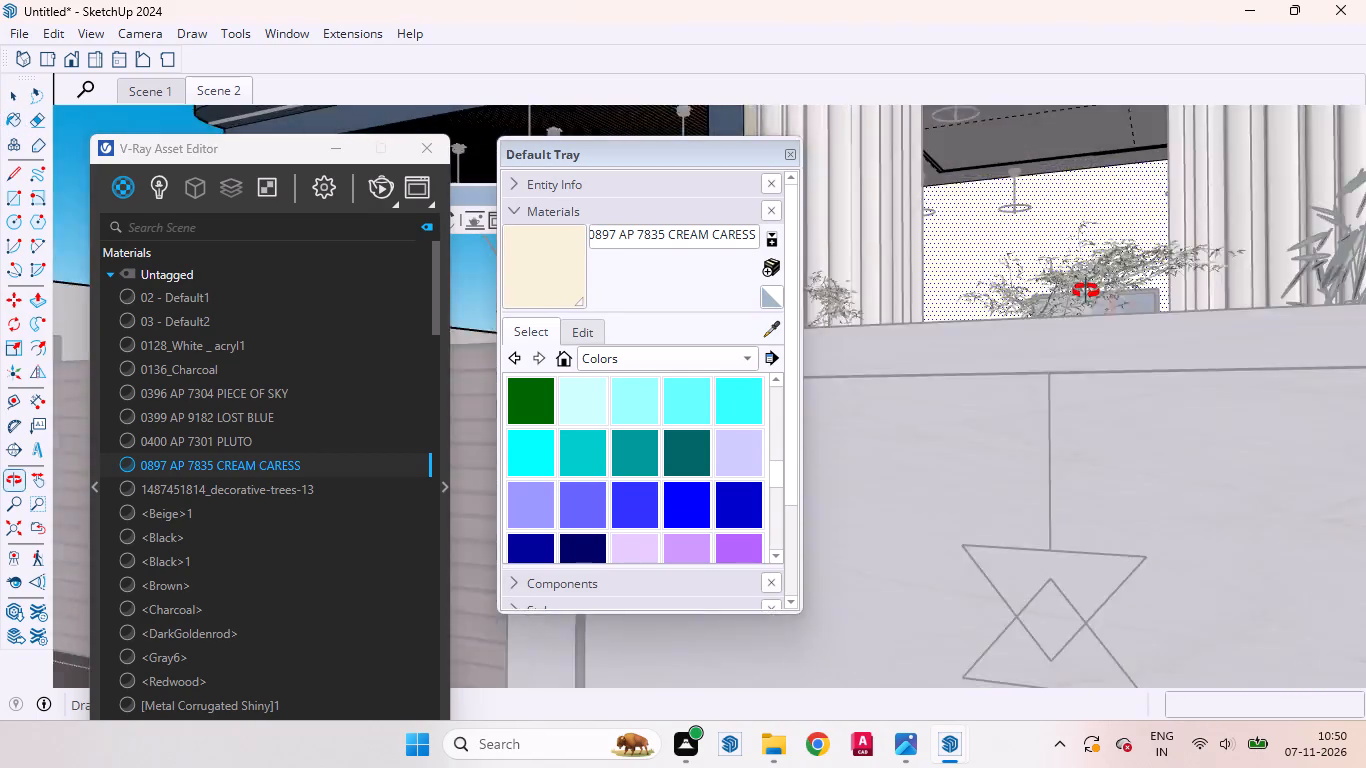
pyautogui.moveTo(1086, 291); pyautogui.dragTo(1129, 305, button='middle')
pyautogui.scroll(8, 1110, 142)
pyautogui.click(992, 144)
pyautogui.scroll(1, 1005, 170)
pyautogui.scroll(-1, 1005, 171)
pyautogui.scroll(4, 1005, 171)
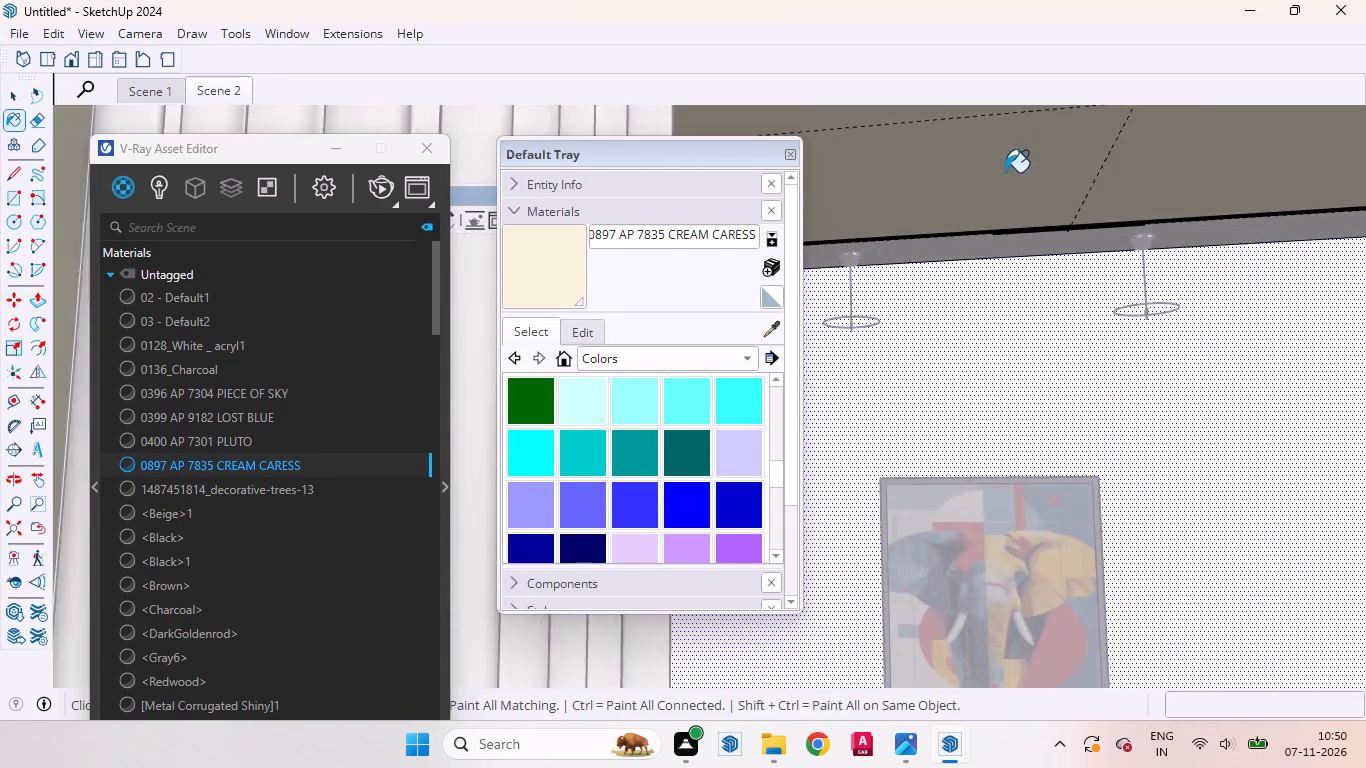
pyautogui.scroll(5, 1005, 172)
pyautogui.scroll(-1, 1025, 273)
pyautogui.scroll(4, 1025, 273)
pyautogui.click(1021, 272)
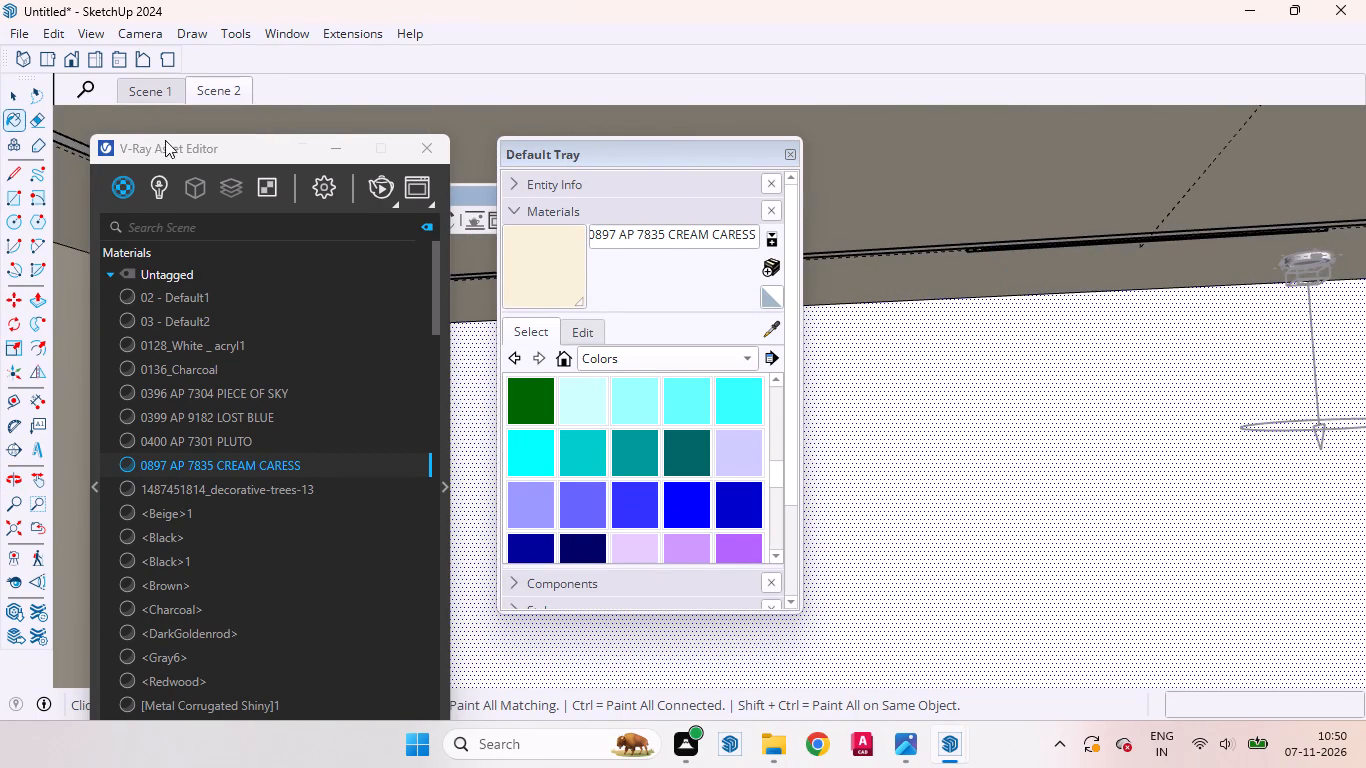
# Restore the Scene 2 front view and leave the house group.
pyautogui.click(11, 96)
pyautogui.click(213, 97)
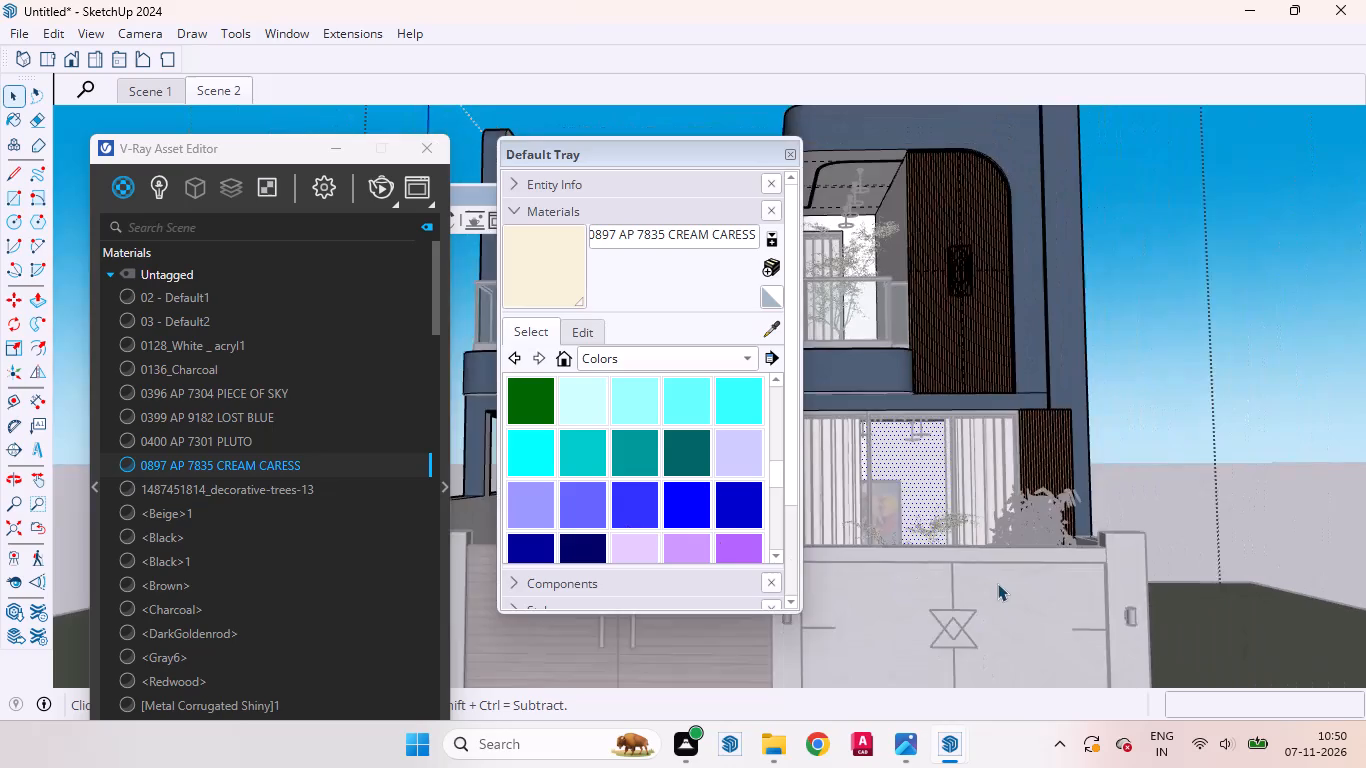
pyautogui.tripleClick(1205, 372)
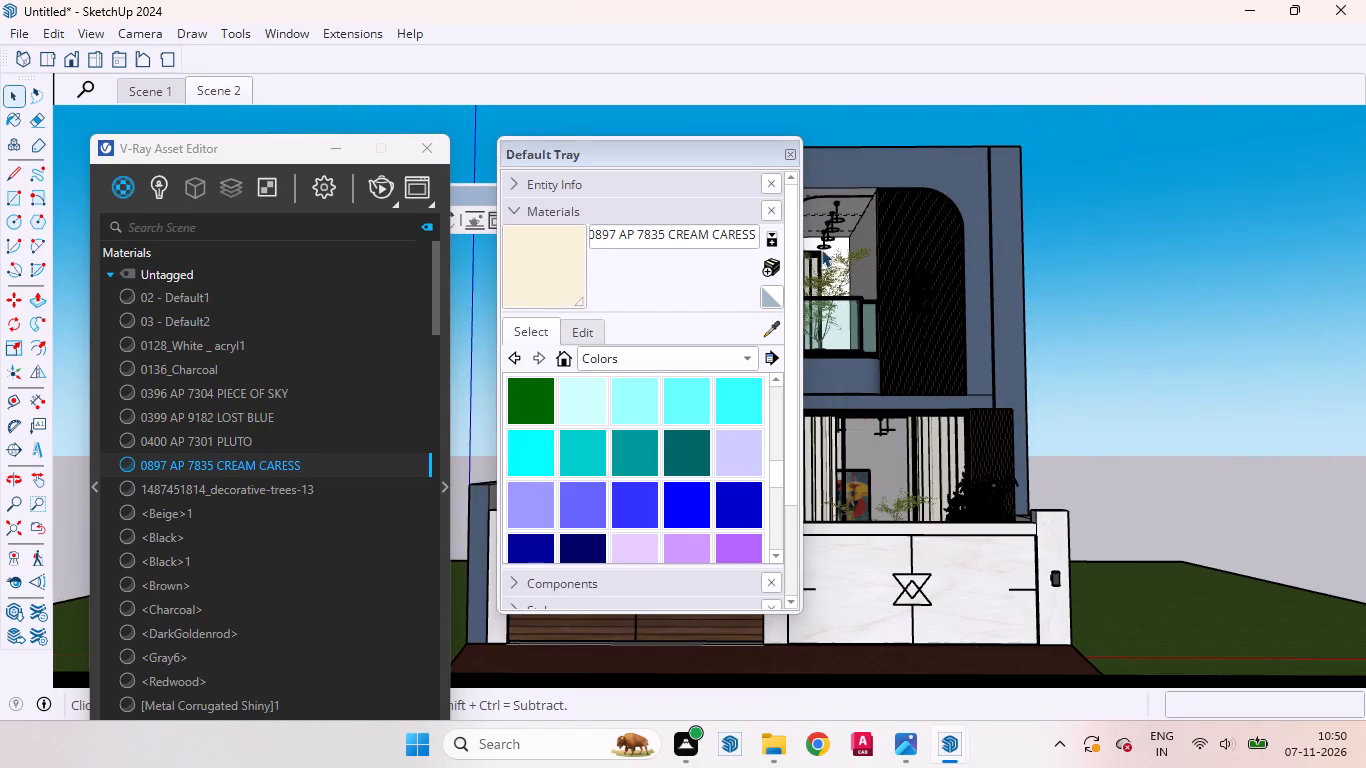
# Move the Default Tray clear of the house and bring back the V-Ray render settings.
pyautogui.moveTo(615, 159); pyautogui.dragTo(1159, 337)
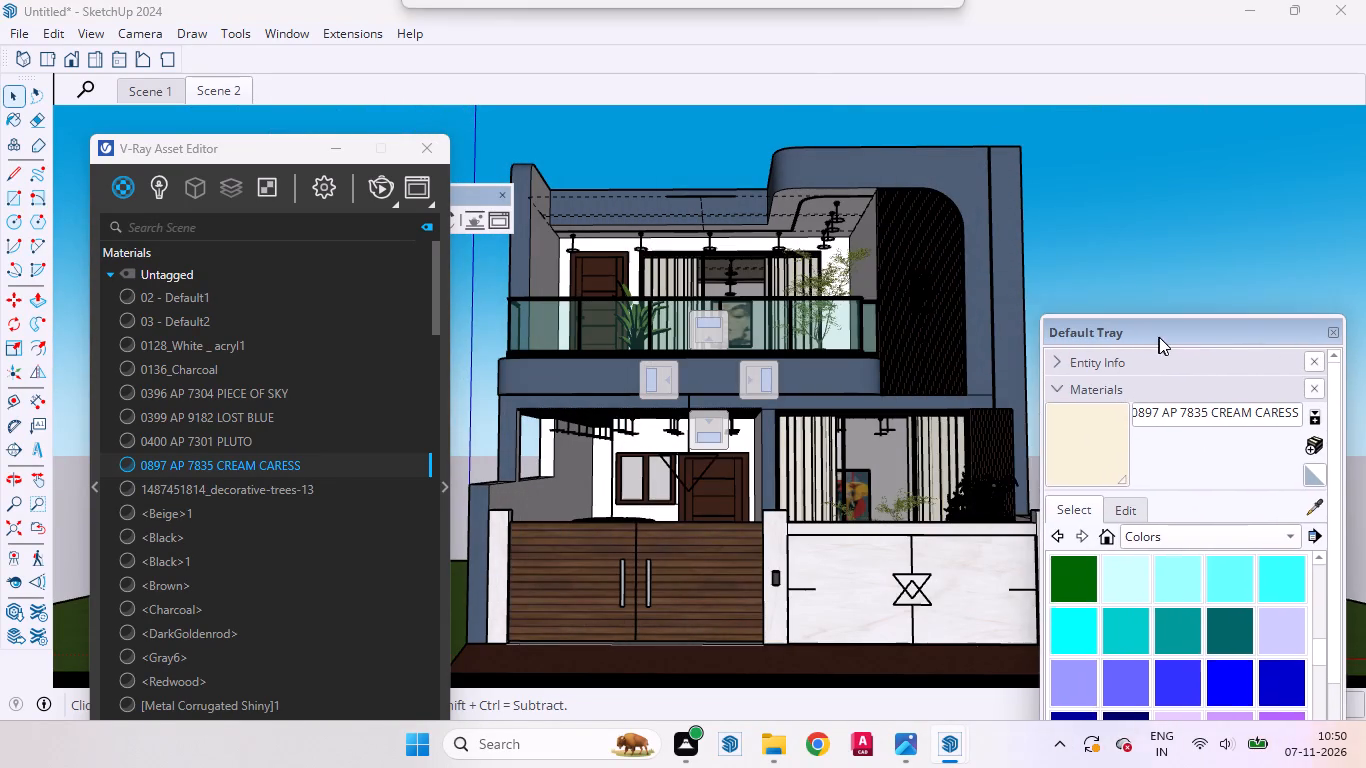
pyautogui.moveTo(1159, 337); pyautogui.dragTo(1166, 338)
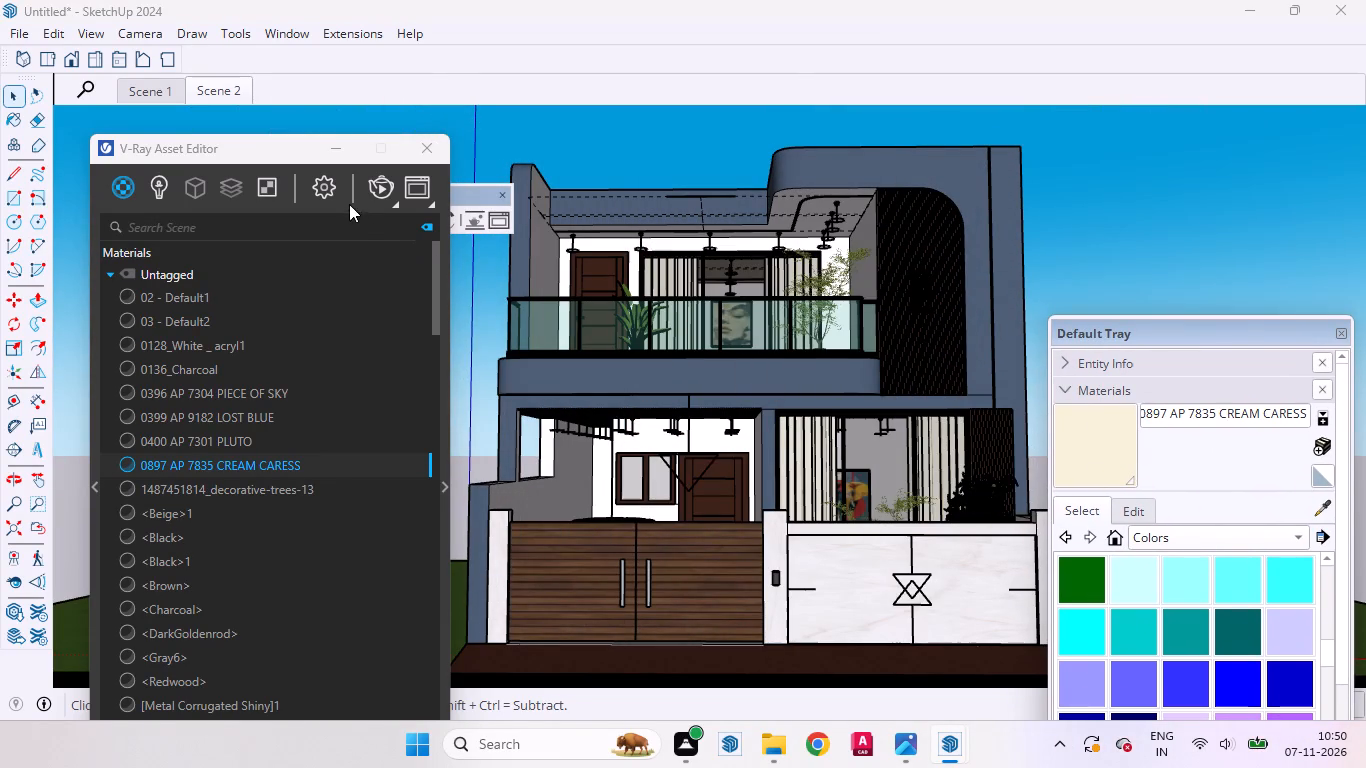
pyautogui.click(320, 187)
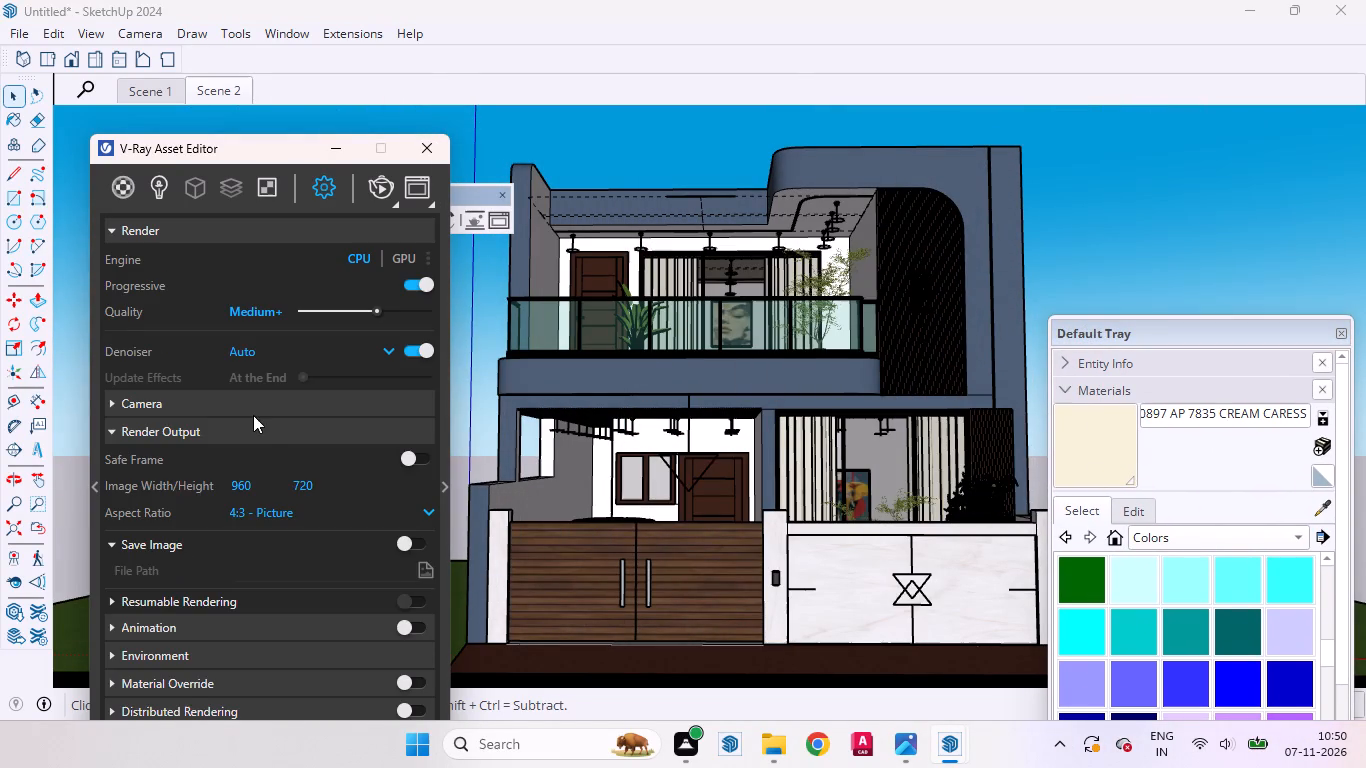
pyautogui.click(1148, 245)
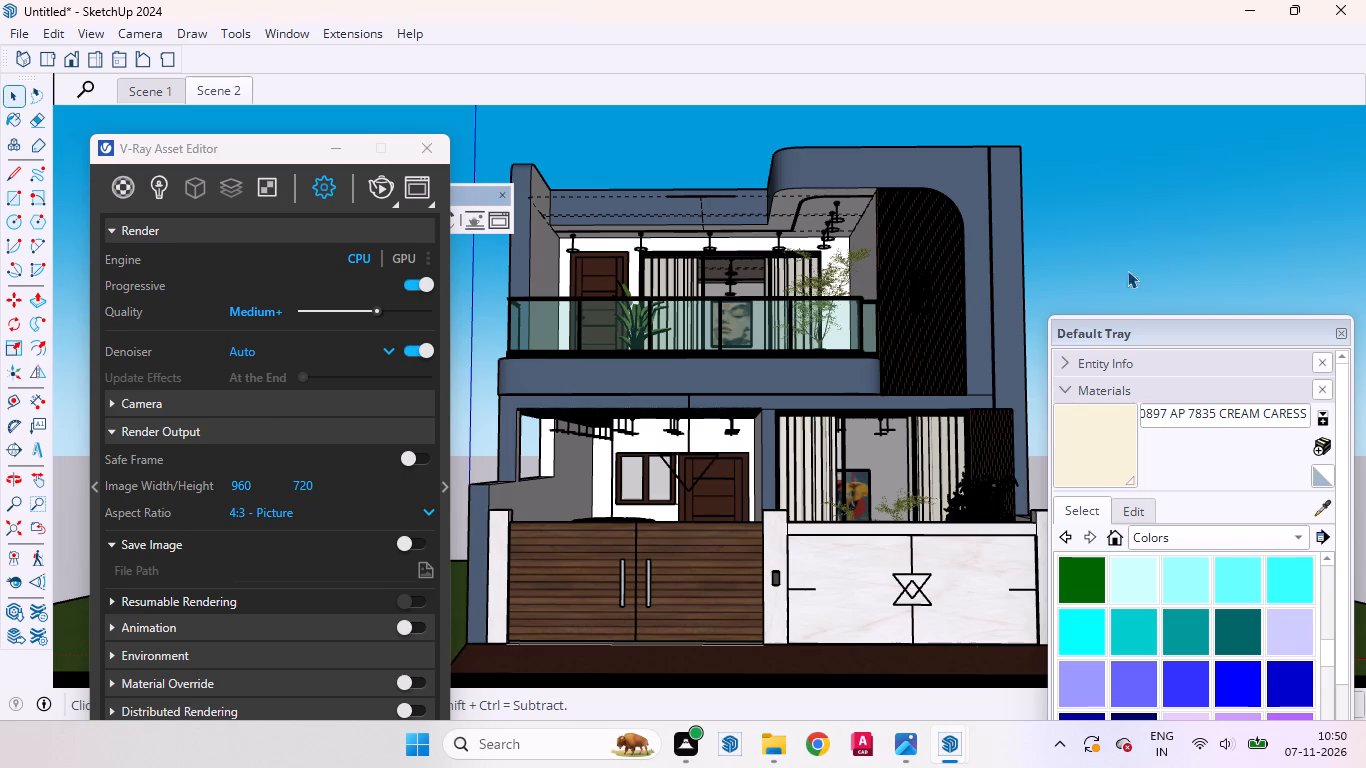
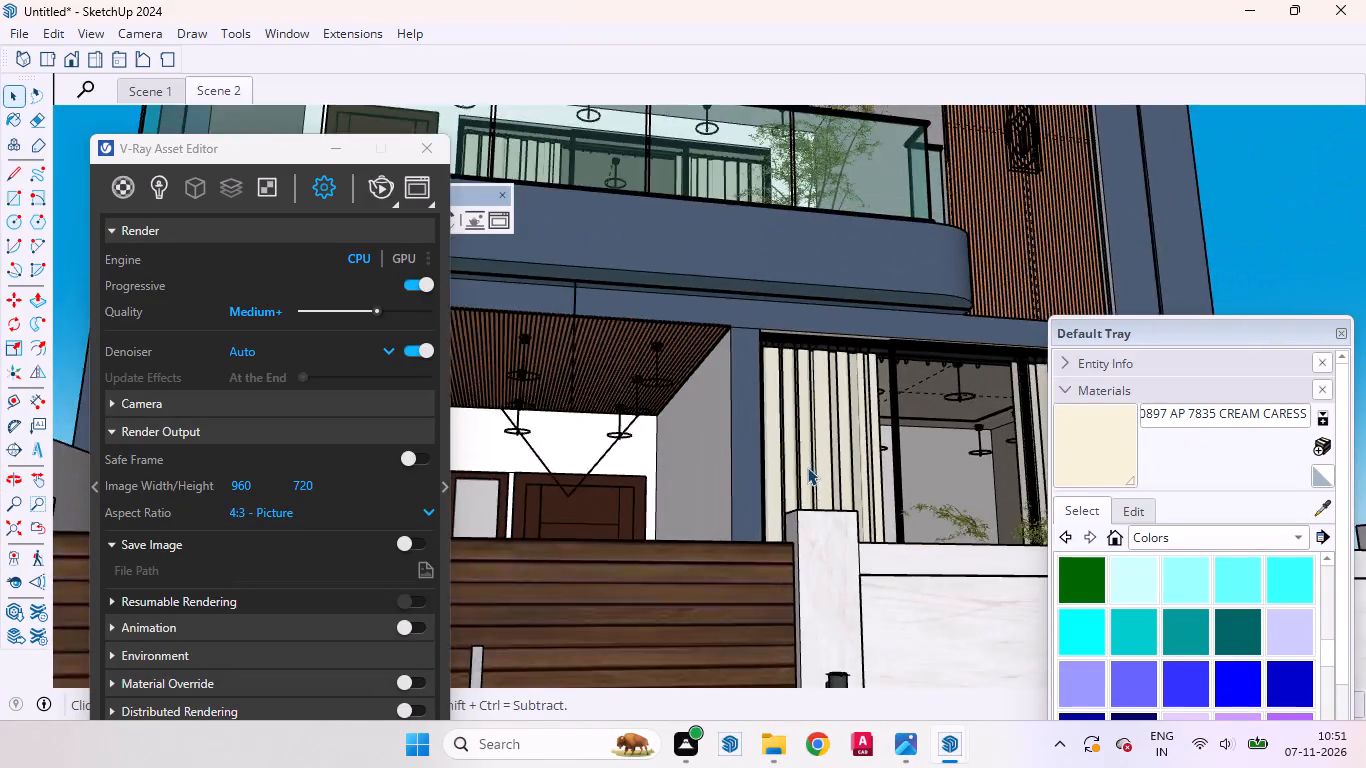
# Sample the upper balcony floor's material so it is selected in the V-Ray materials list.
pyautogui.scroll(-4, 801, 468)
pyautogui.scroll(4, 766, 319)
pyautogui.scroll(-1, 767, 316)
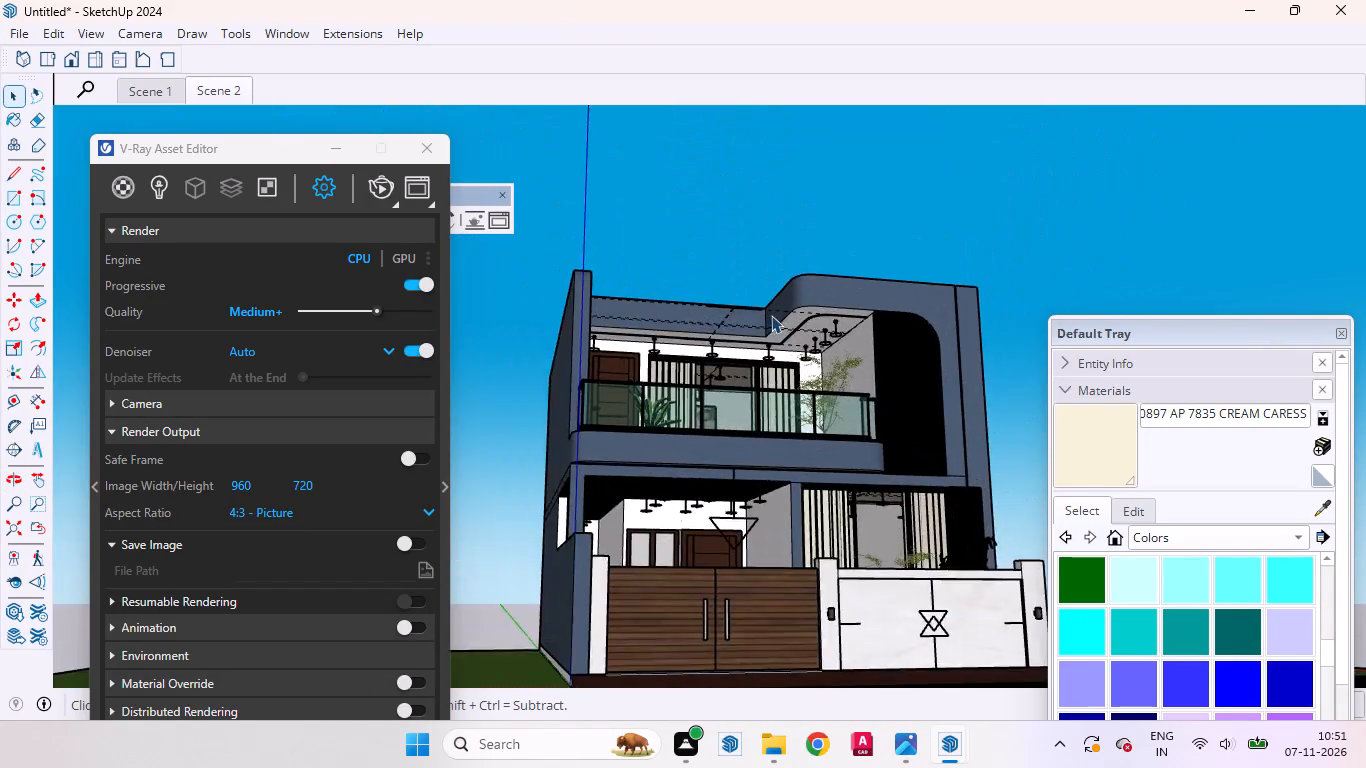
pyautogui.scroll(16, 771, 315)
pyautogui.scroll(-18, 830, 333)
pyautogui.moveTo(825, 375); pyautogui.dragTo(817, 375, button='middle')
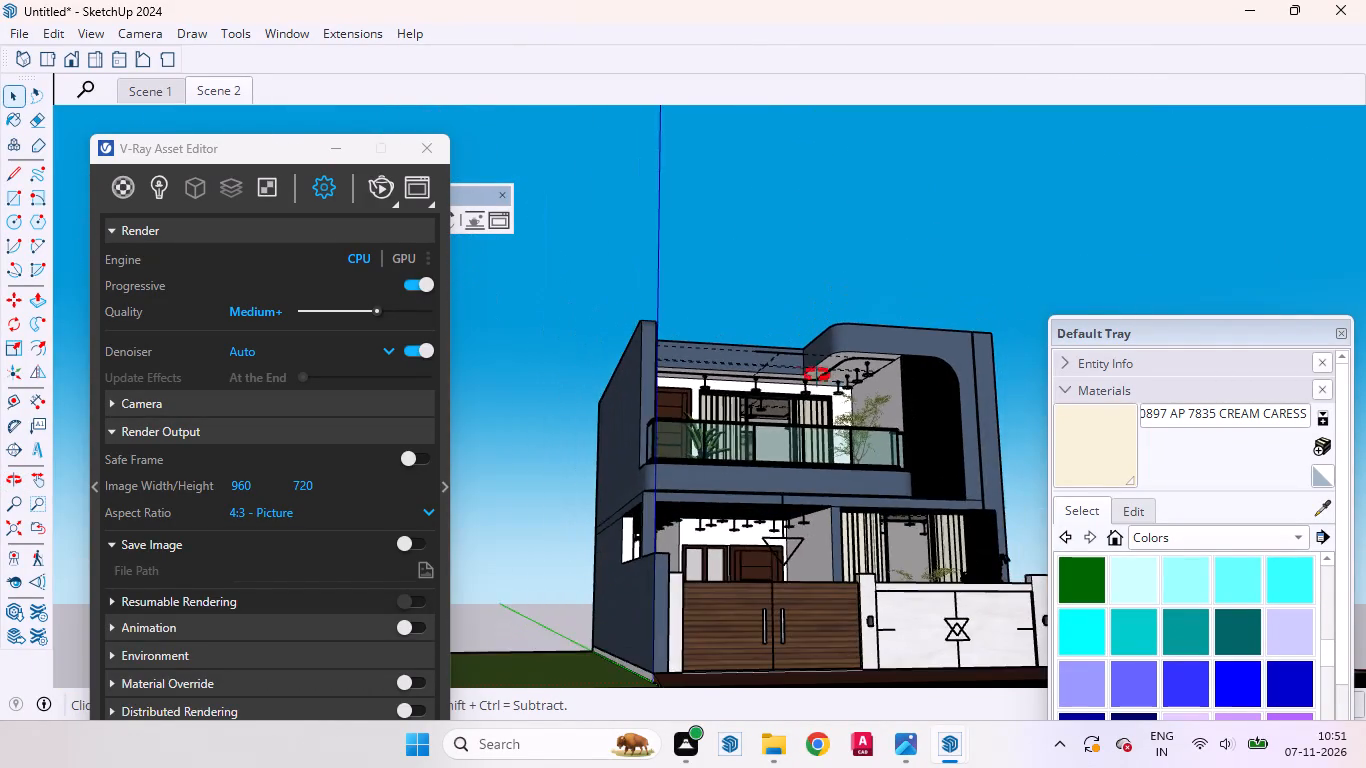
pyautogui.moveTo(817, 375); pyautogui.dragTo(567, 477, button='middle')
pyautogui.scroll(11, 567, 475)
pyautogui.moveTo(761, 426); pyautogui.dragTo(837, 460, button='middle')
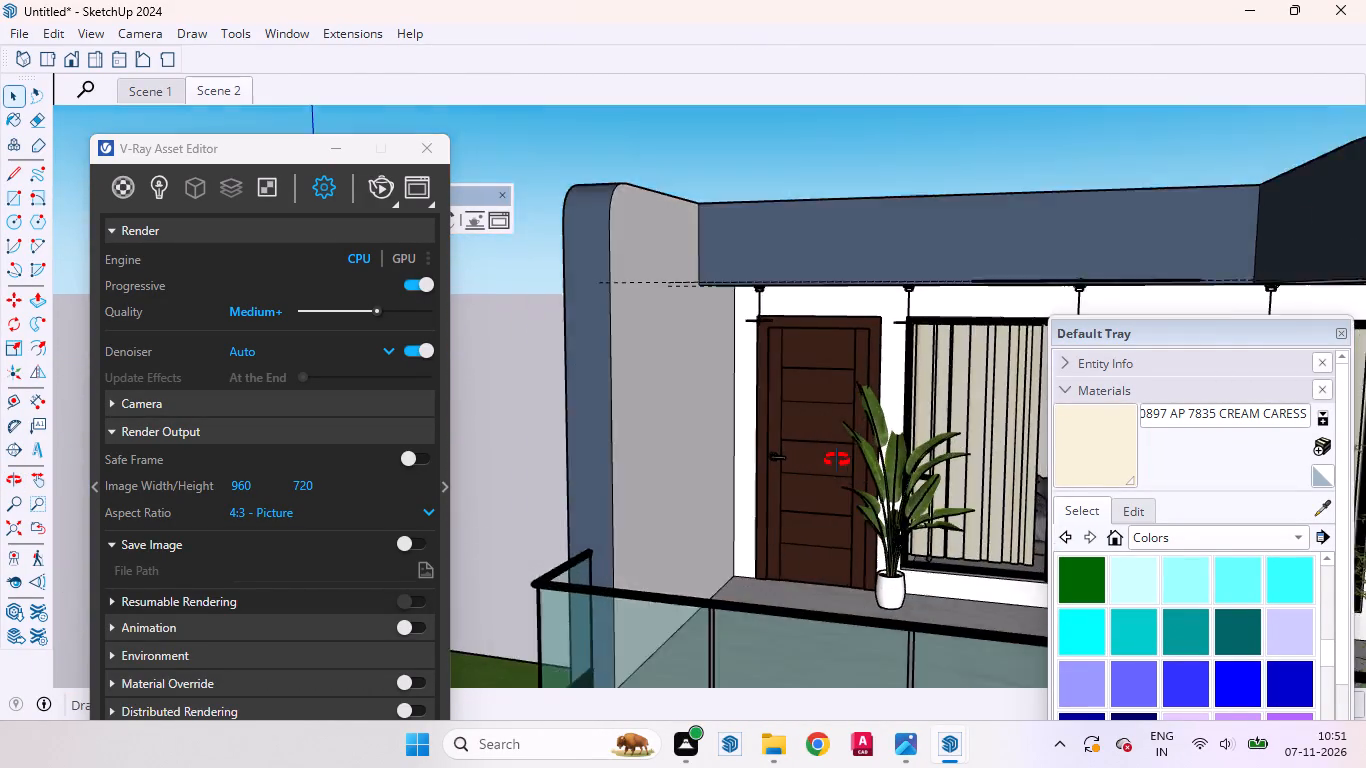
pyautogui.moveTo(837, 460); pyautogui.dragTo(855, 530, button='middle')
pyautogui.scroll(1, 843, 529)
pyautogui.scroll(-9, 664, 321)
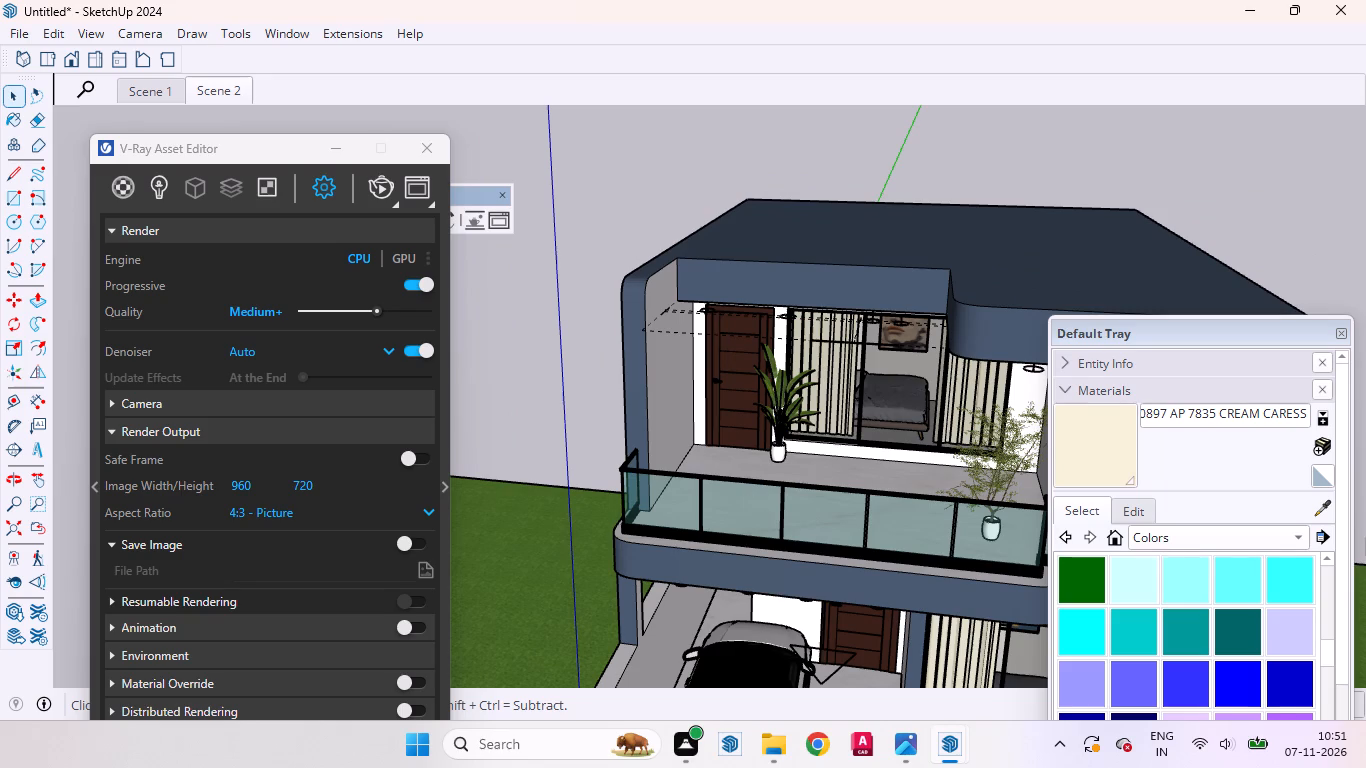
pyautogui.click(1322, 504)
pyautogui.scroll(2, 853, 515)
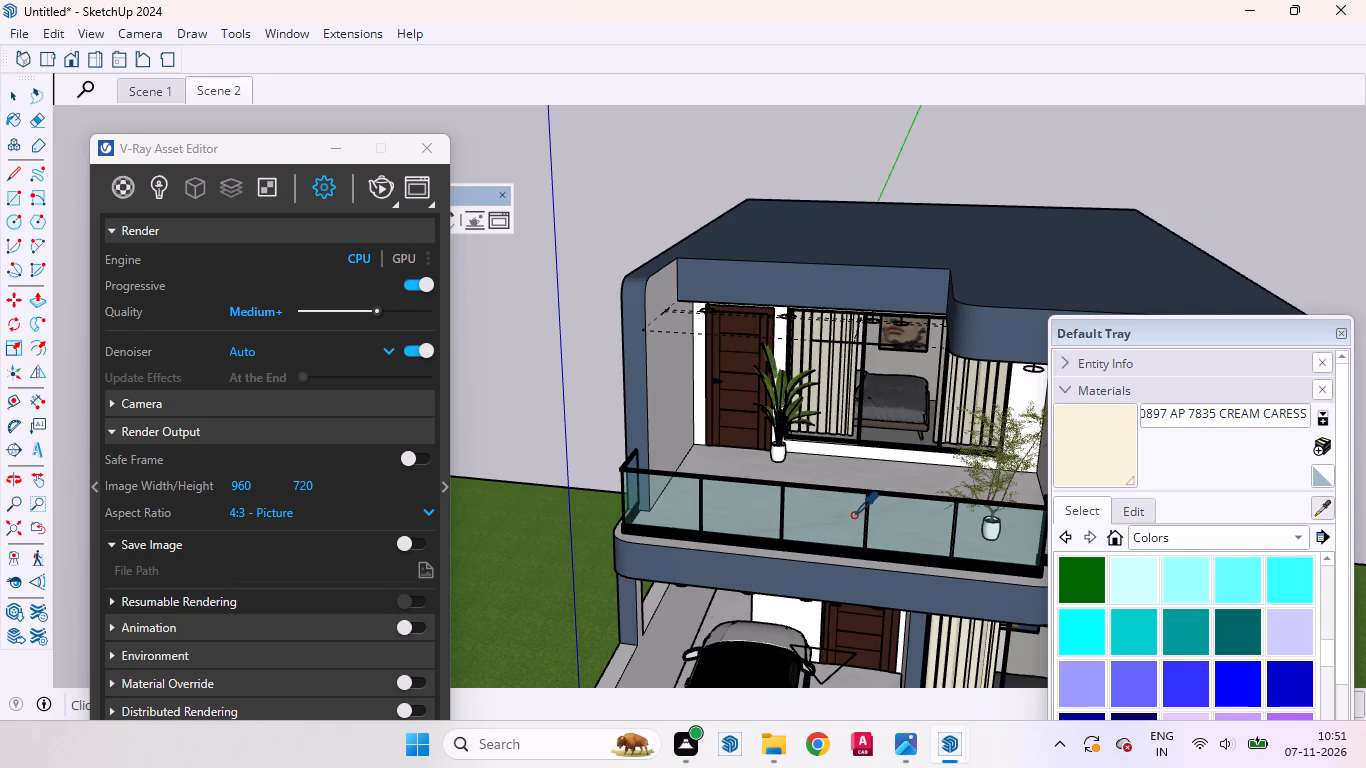
pyautogui.scroll(2, 853, 515)
pyautogui.click(113, 189)
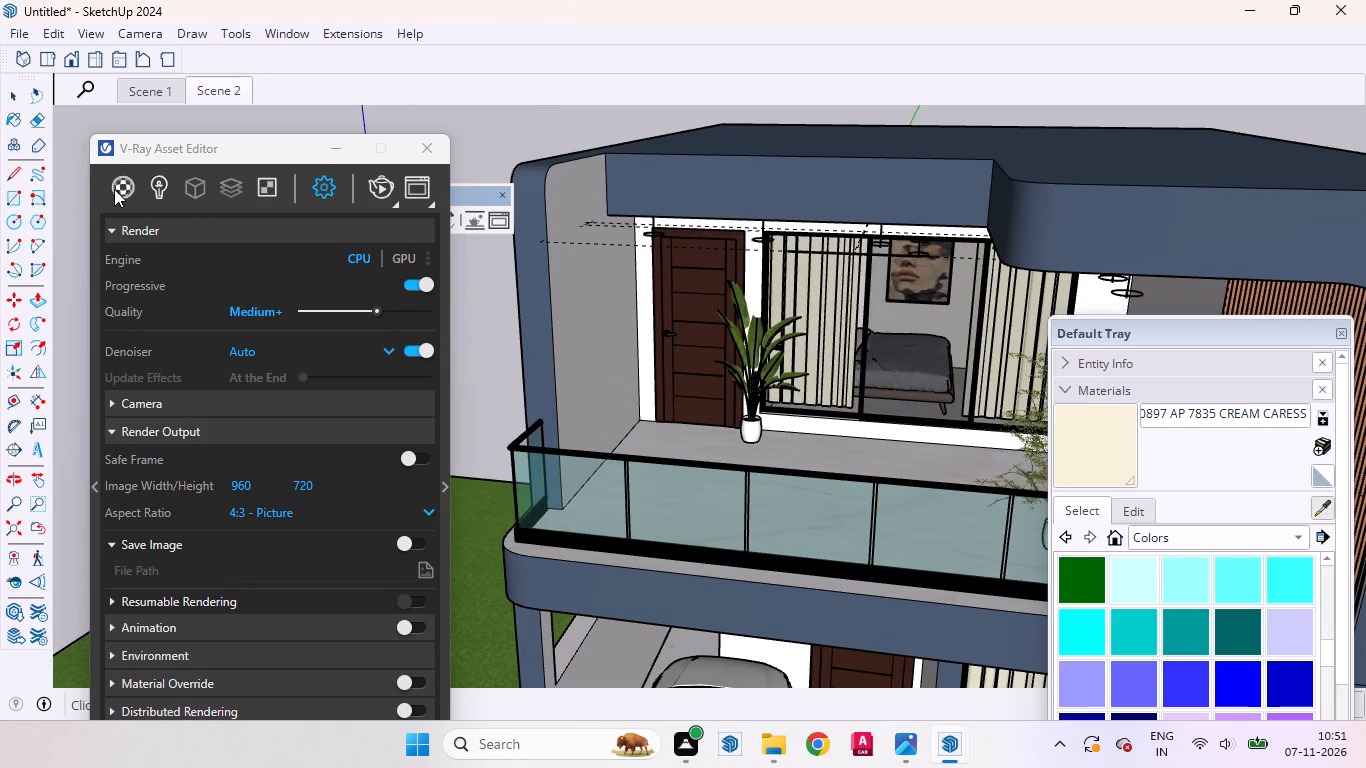
pyautogui.click(795, 455)
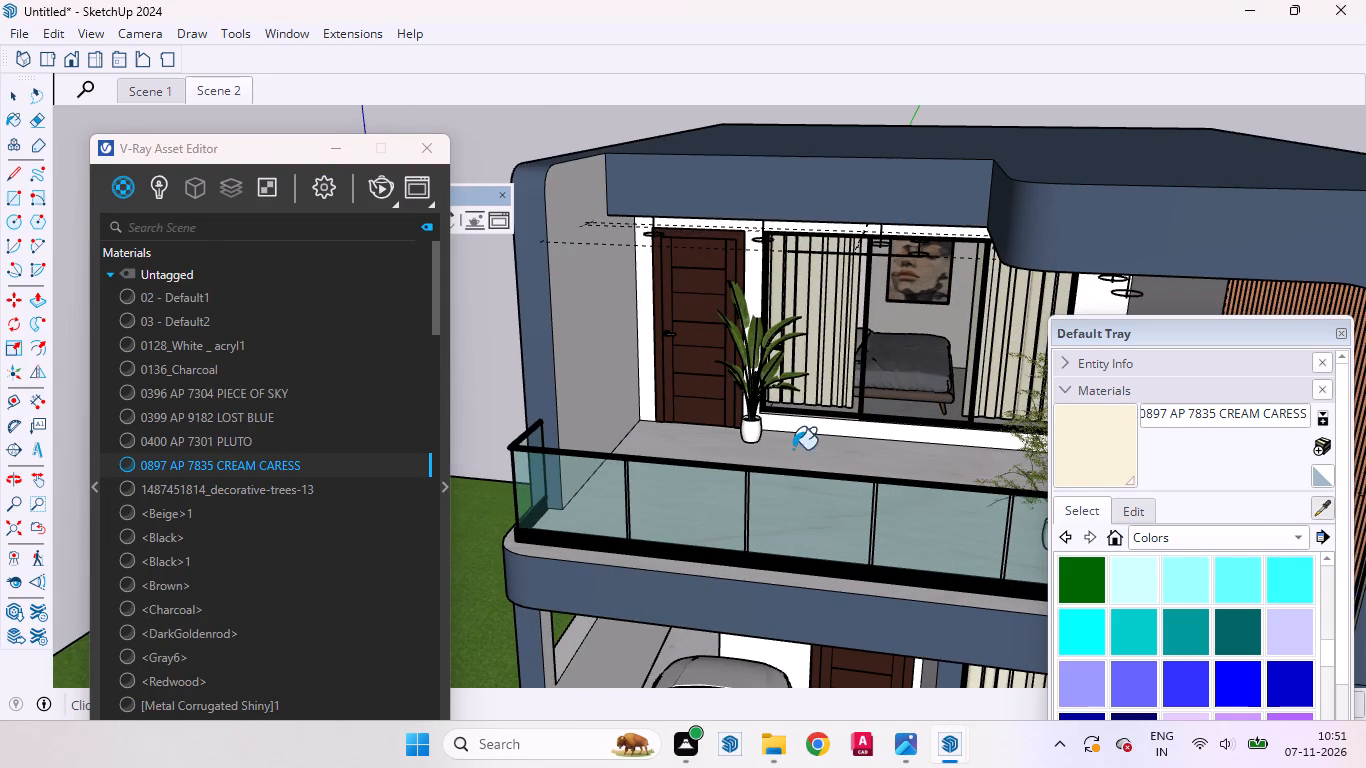
# Examine the V-Ray reflection and surface settings of the balcony floor's Material5.
pyautogui.click(441, 480)
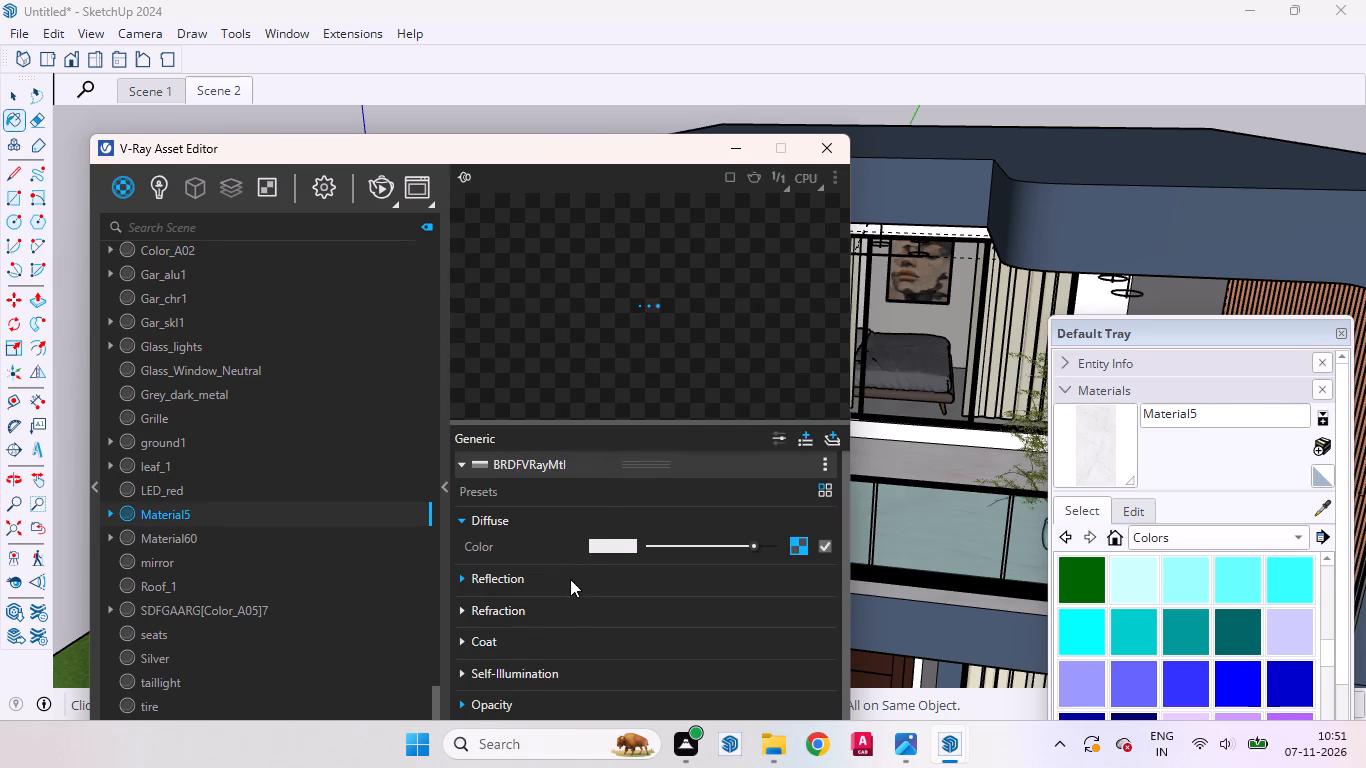
pyautogui.click(569, 579)
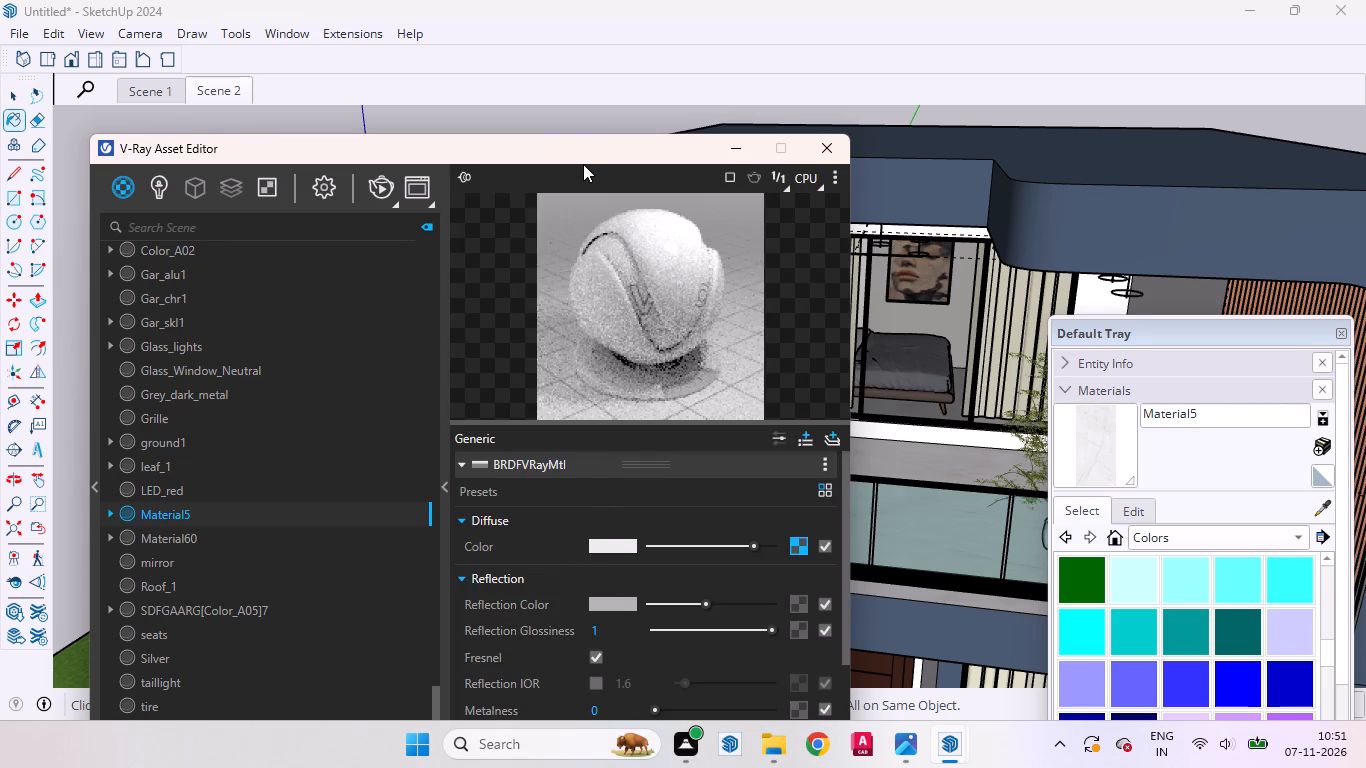
pyautogui.moveTo(557, 146); pyautogui.dragTo(533, 72)
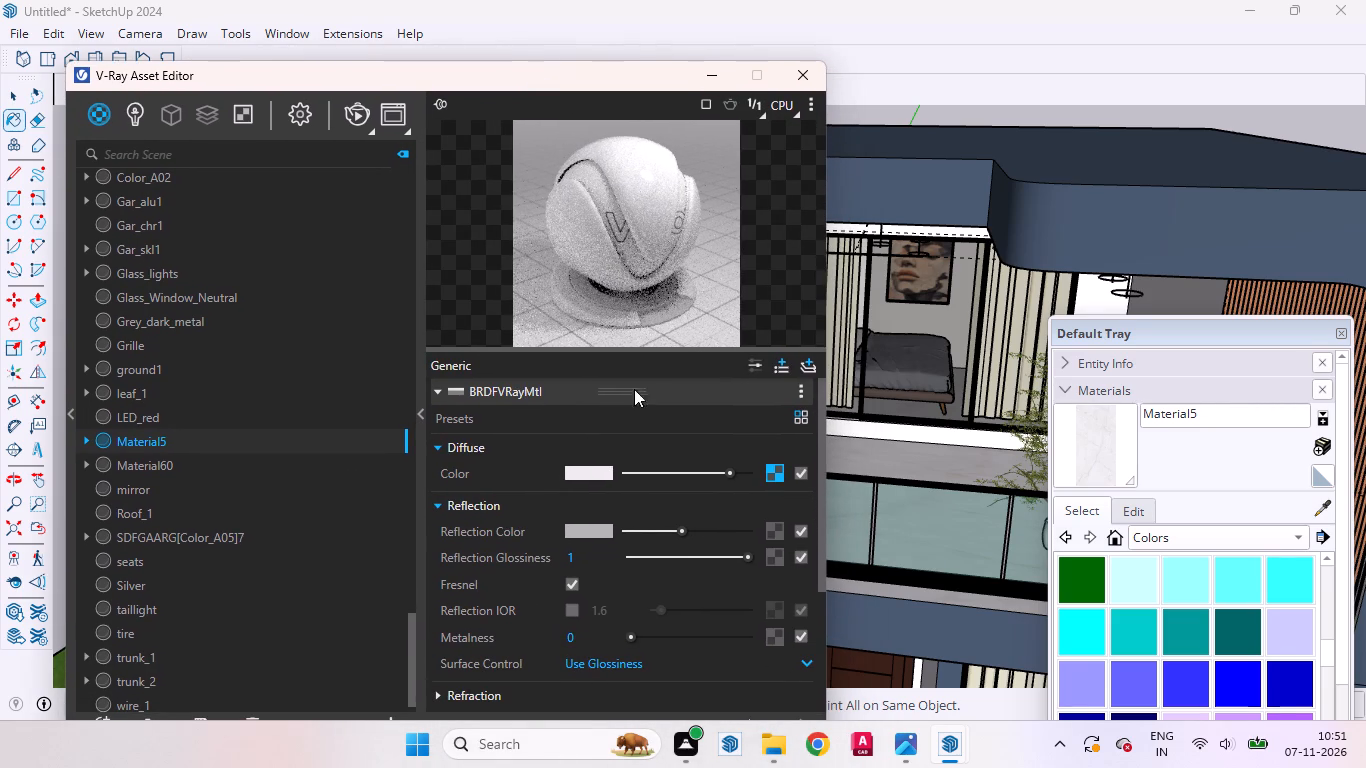
pyautogui.scroll(-7, 636, 415)
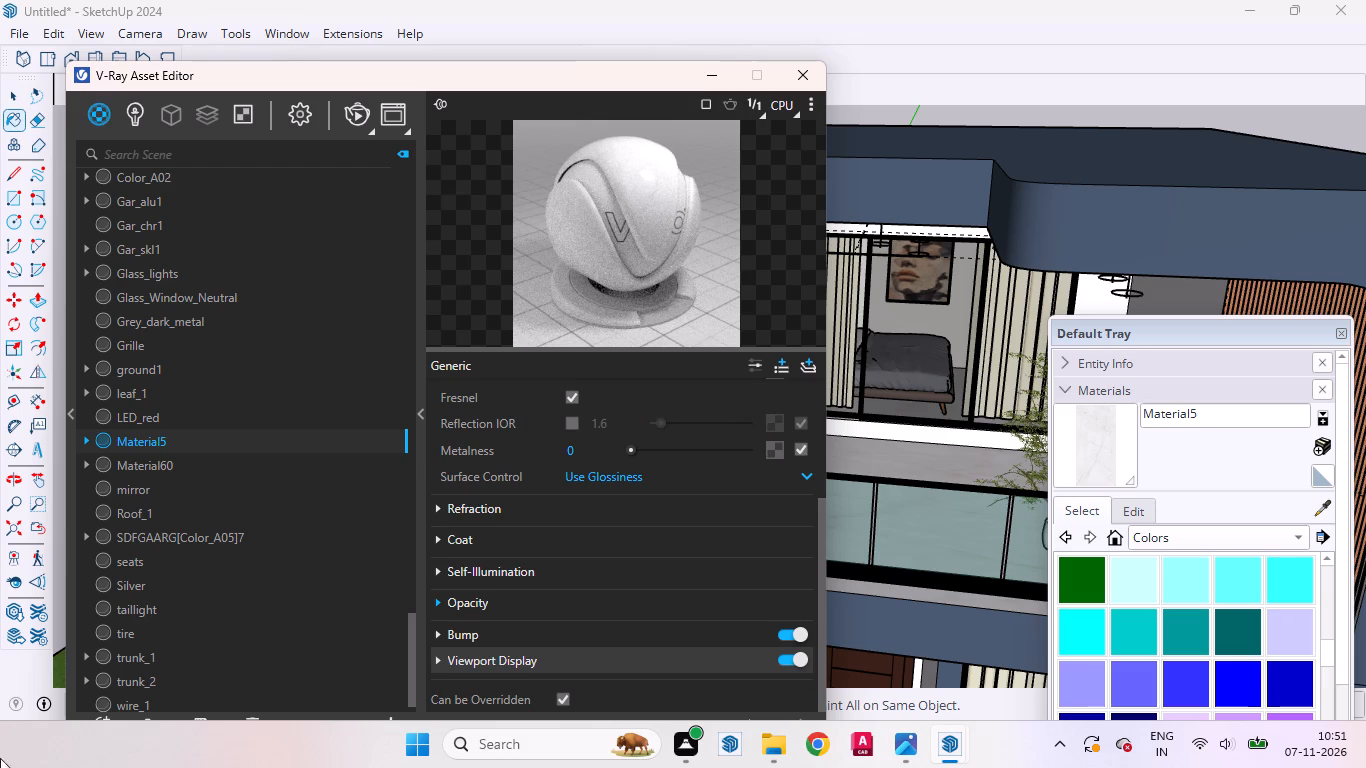
pyautogui.click(419, 417)
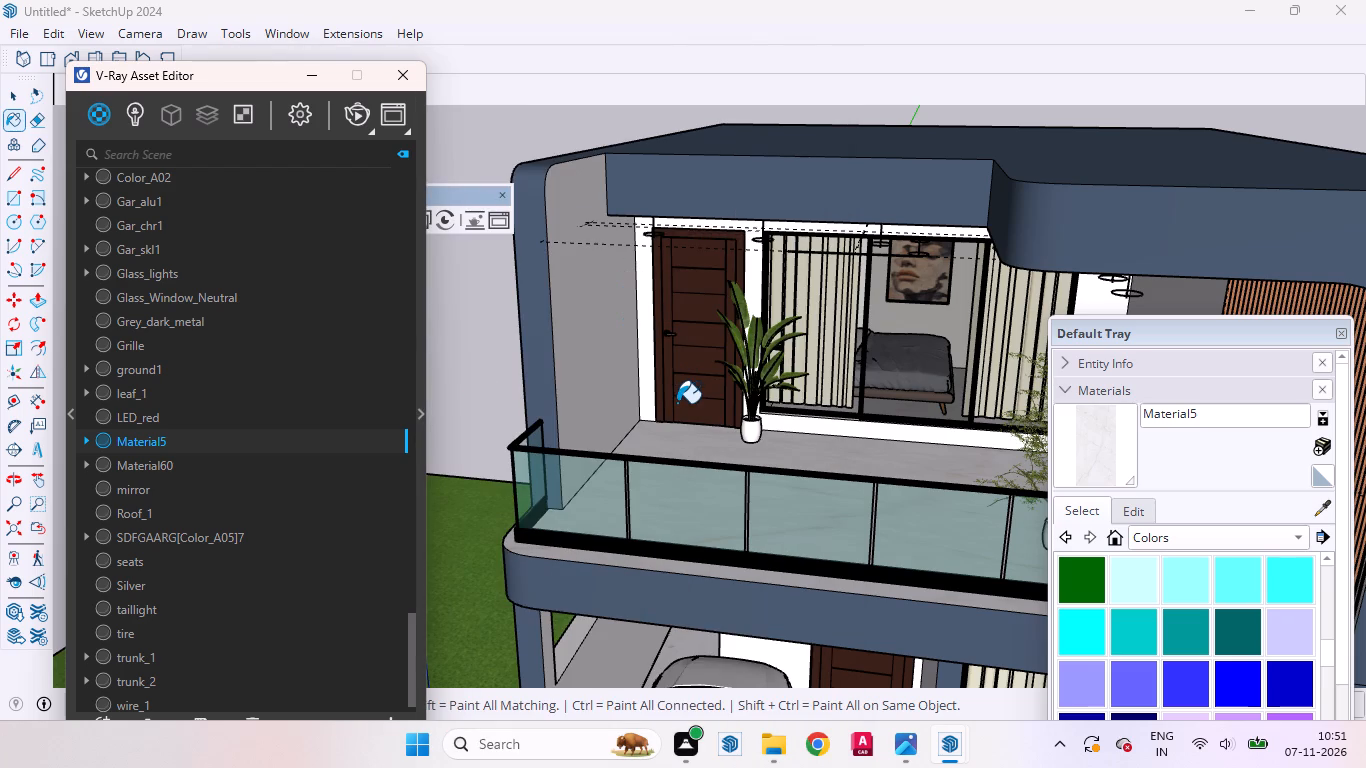
# Sample the black Color M09 from the balcony railing's bottom rail and convert it to an editable V-Ray material.
pyautogui.press('space')
pyautogui.click(1322, 505)
pyautogui.scroll(14, 646, 492)
pyautogui.scroll(-2, 634, 553)
pyautogui.scroll(2, 634, 553)
pyautogui.scroll(-1, 634, 553)
pyautogui.scroll(6, 634, 553)
pyautogui.click(620, 556)
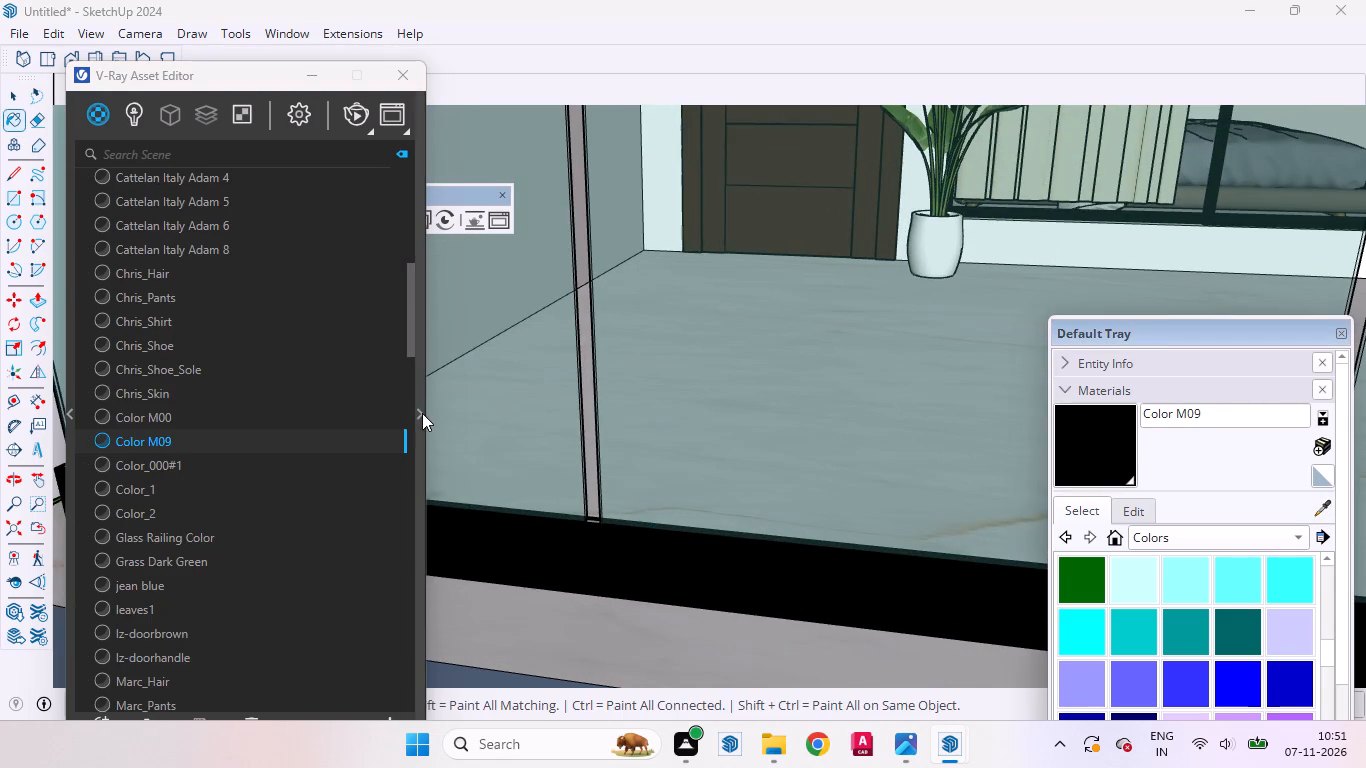
pyautogui.click(422, 413)
pyautogui.click(664, 388)
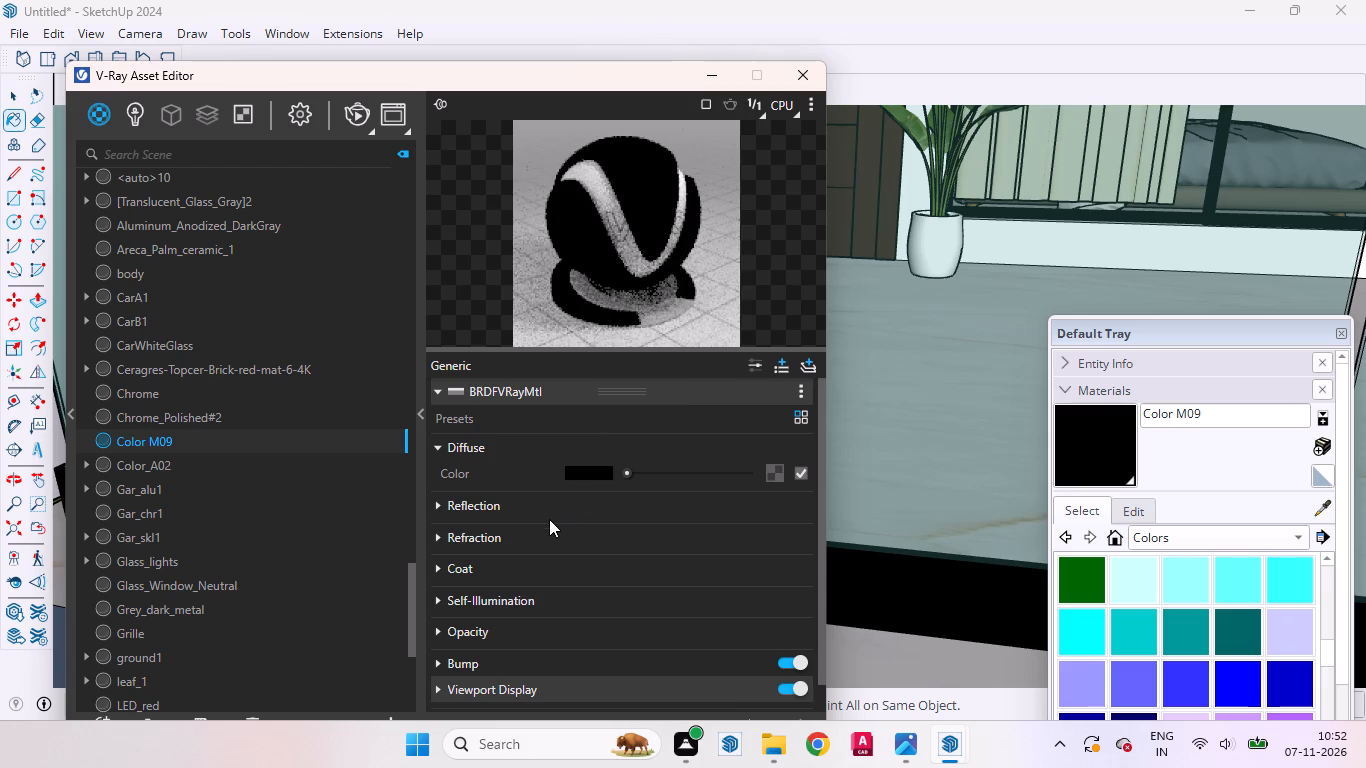
# Set Color M09's surface control to Use Glossiness and raise its reflection colour to mid grey.
pyautogui.click(548, 504)
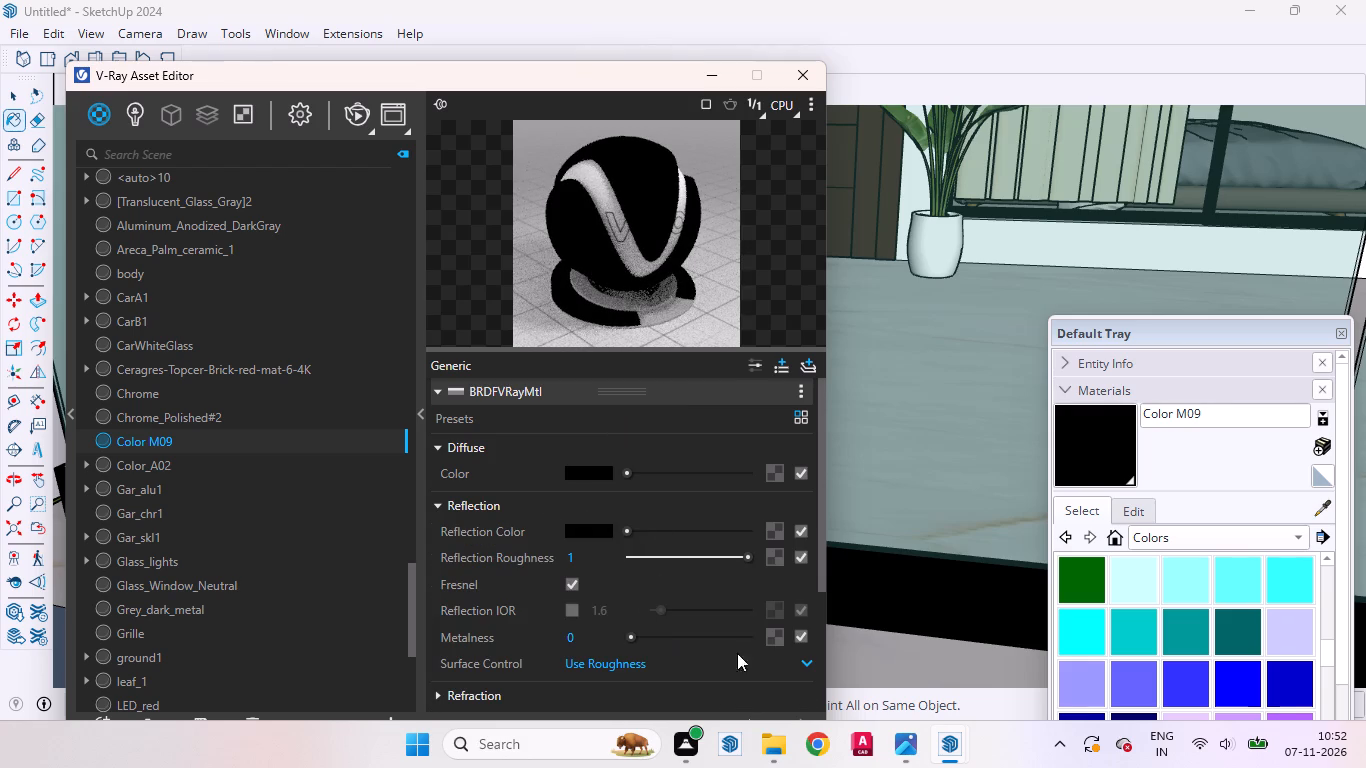
pyautogui.click(798, 666)
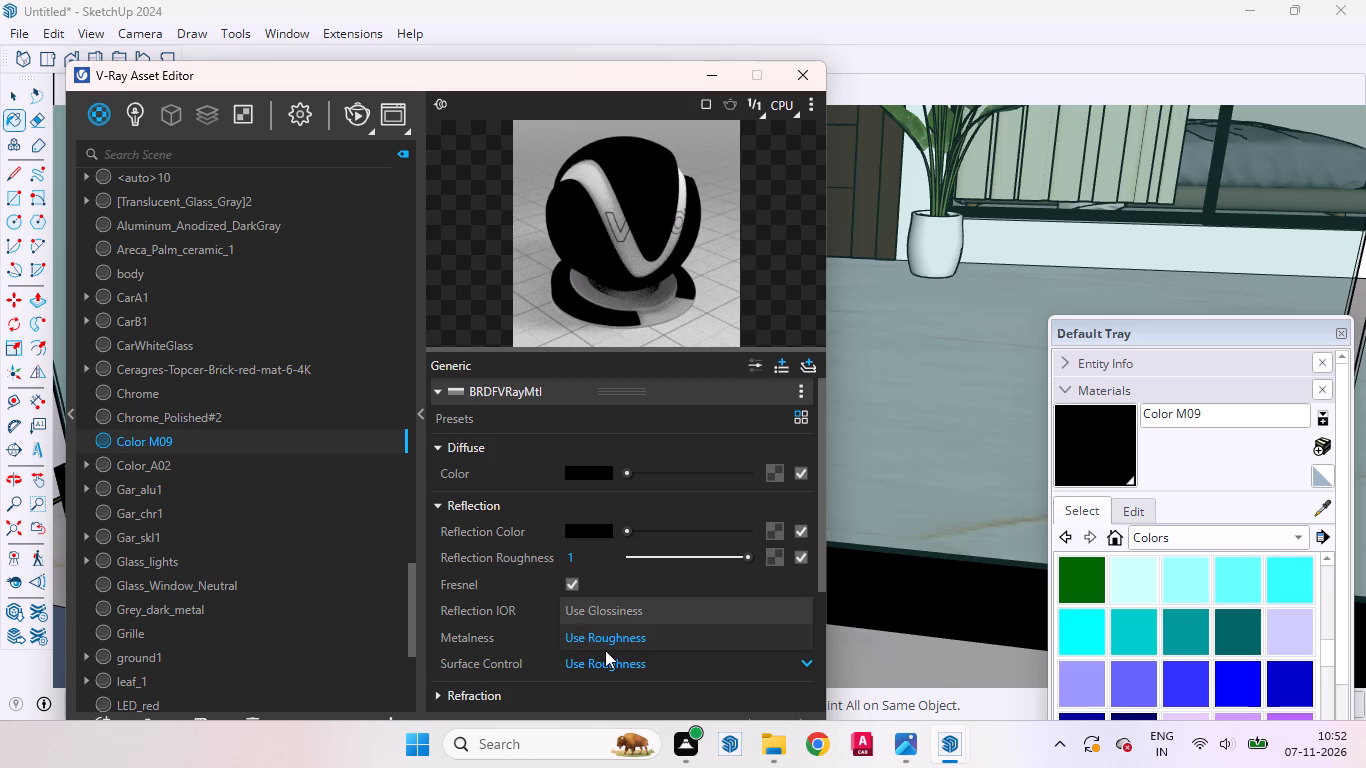
pyautogui.click(619, 605)
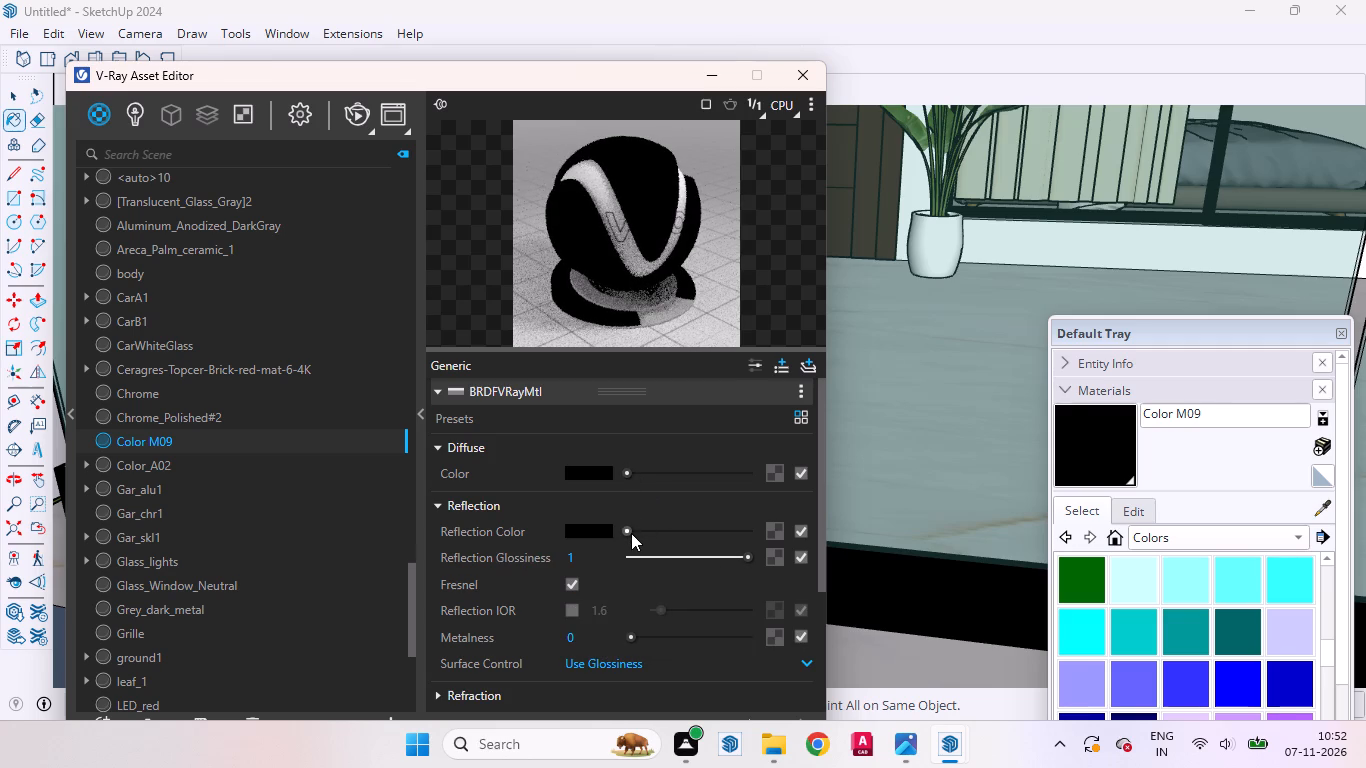
pyautogui.moveTo(631, 533); pyautogui.dragTo(659, 535)
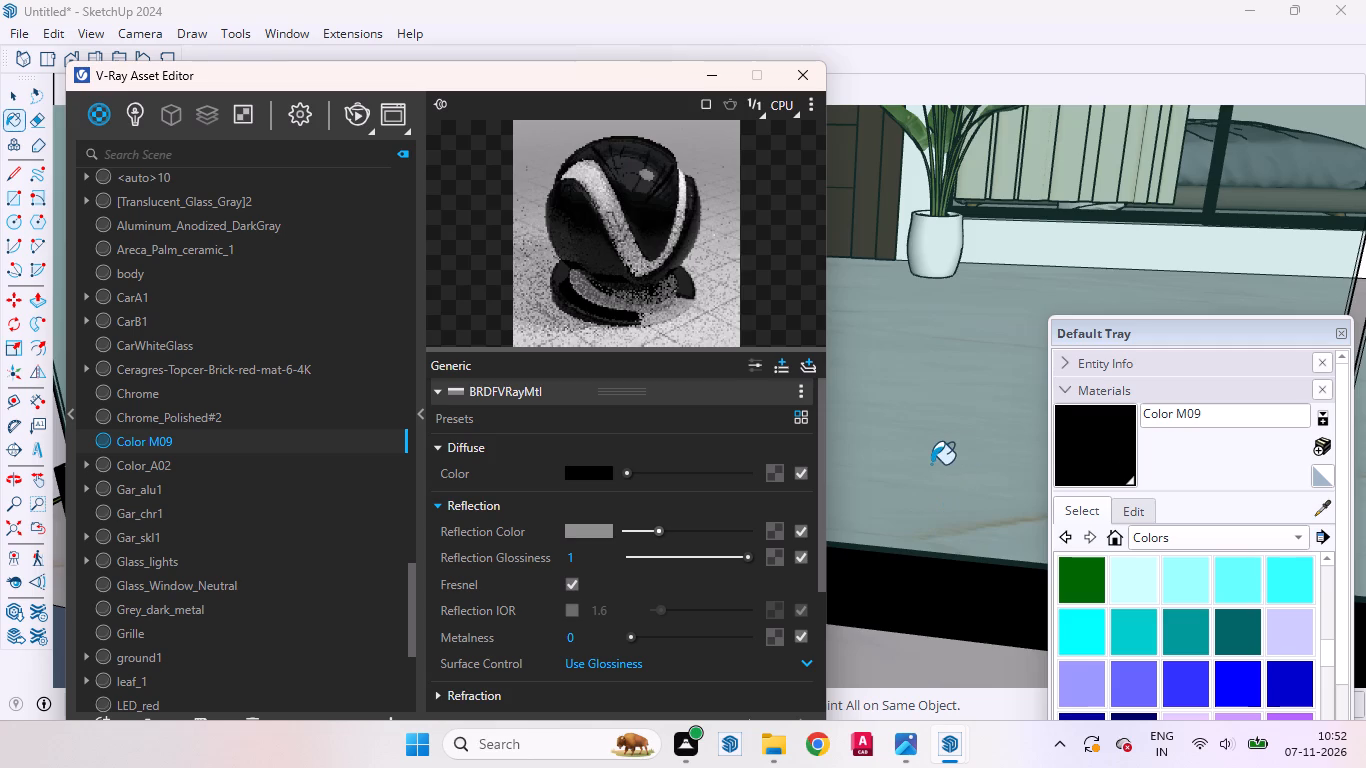
pyautogui.click(11, 92)
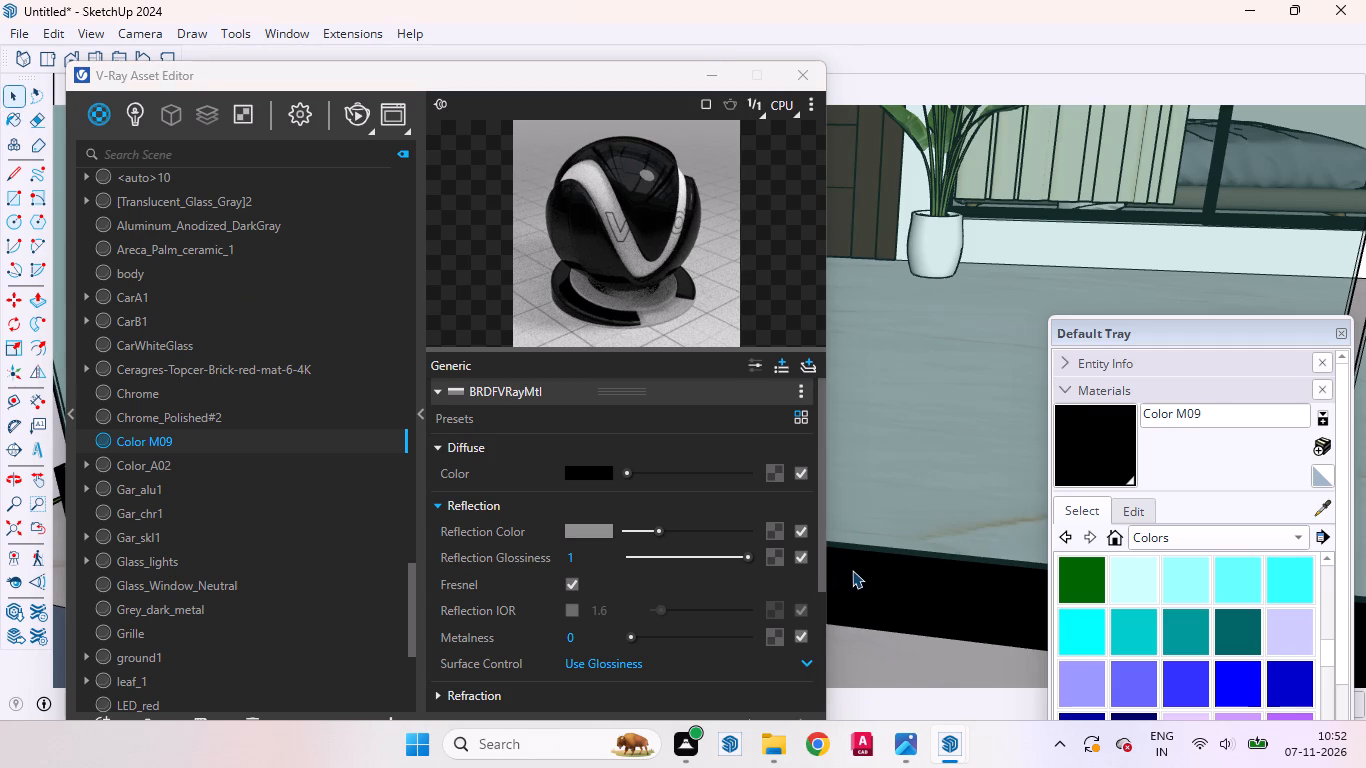
# Sample 0400 AP 7301 PLUTO from the blue-grey facade frame around the slatted panel and convert it to an editable V-Ray material.
pyautogui.scroll(-12, 909, 434)
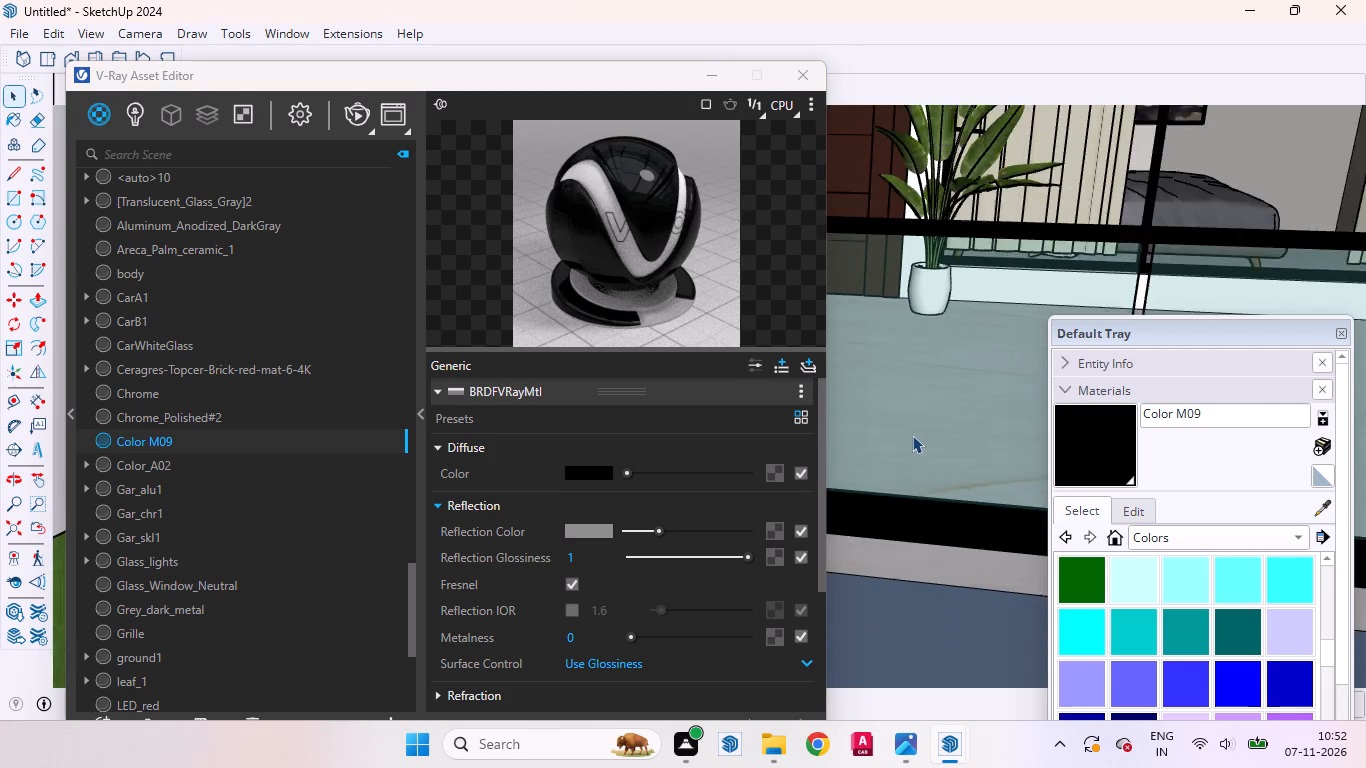
pyautogui.scroll(-20, 912, 435)
pyautogui.scroll(-15, 912, 435)
pyautogui.scroll(1, 927, 385)
pyautogui.scroll(-3, 927, 385)
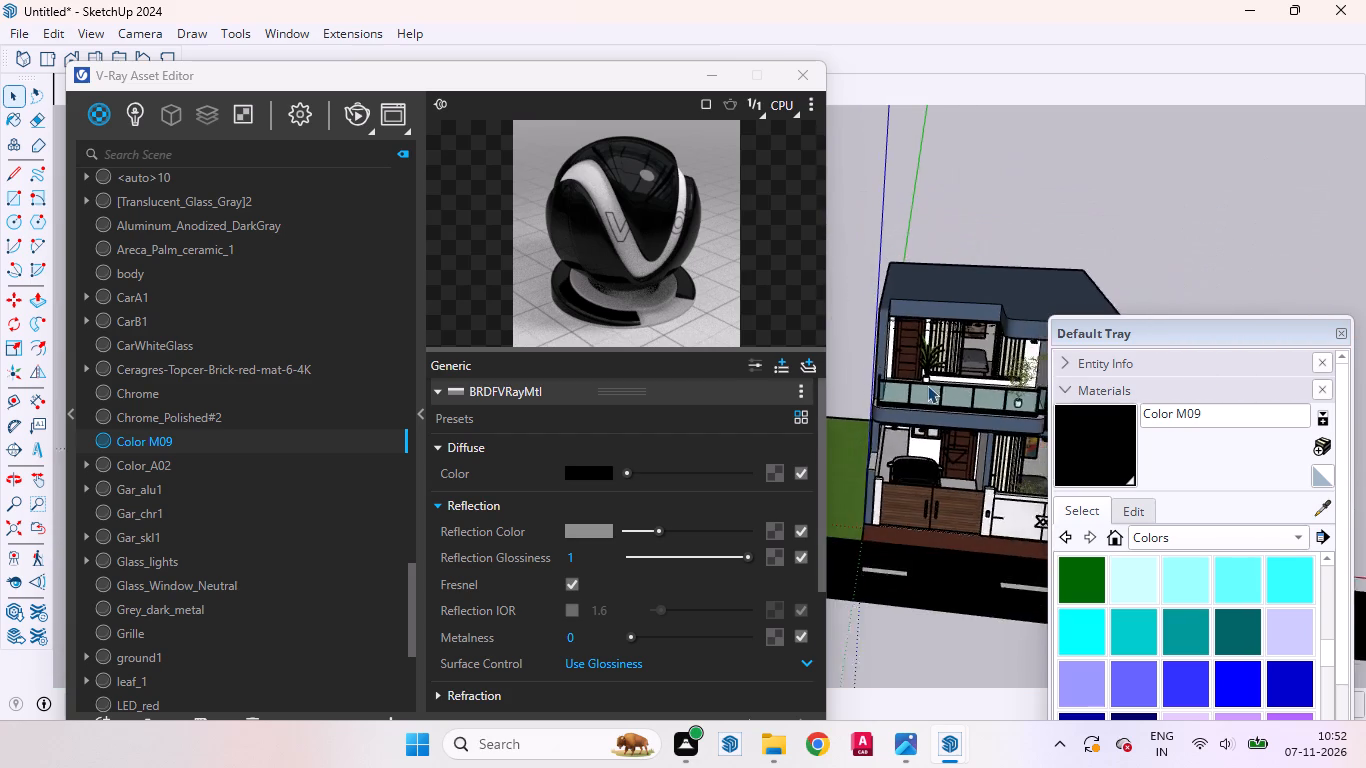
pyautogui.scroll(-19, 927, 385)
pyautogui.scroll(4, 1004, 189)
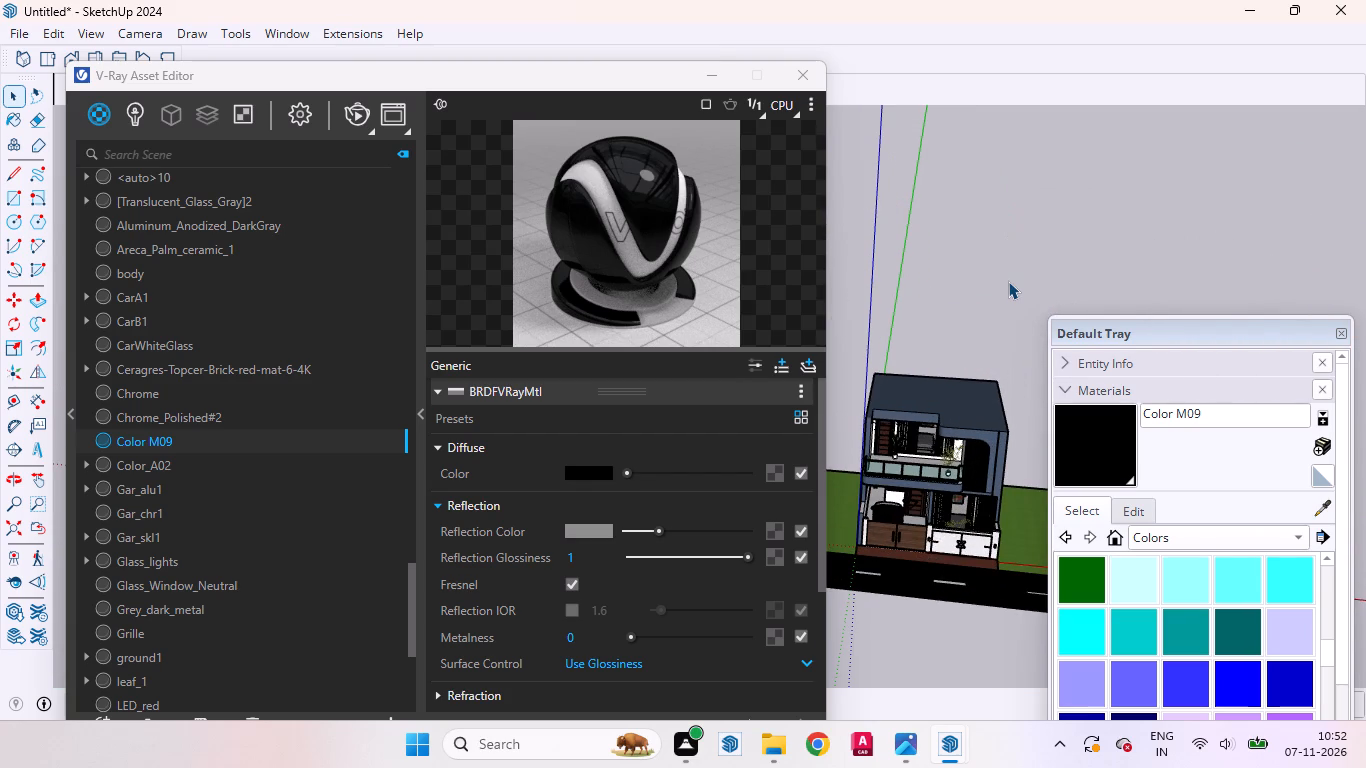
pyautogui.click(1008, 281)
pyautogui.scroll(5, 991, 458)
pyautogui.scroll(-1, 982, 486)
pyautogui.scroll(4, 982, 486)
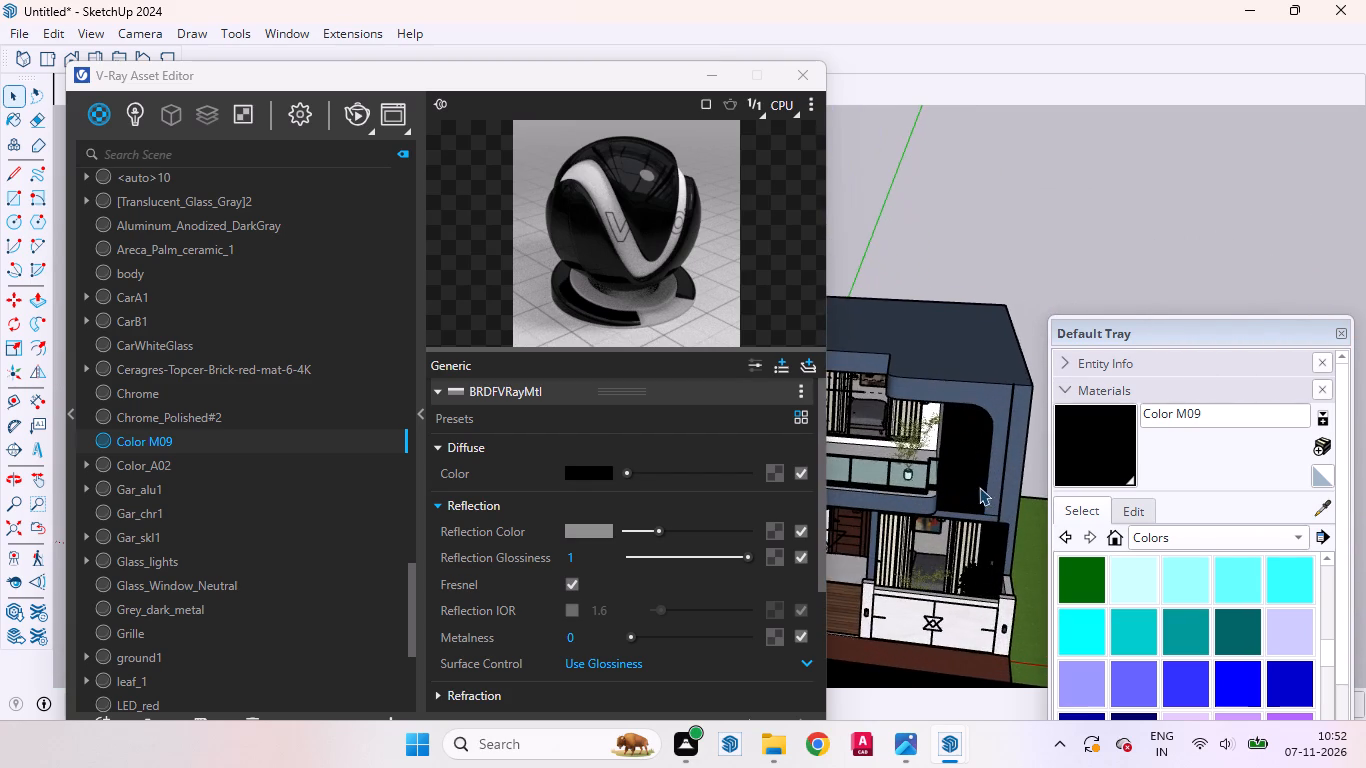
pyautogui.moveTo(979, 447); pyautogui.dragTo(995, 370, button='middle')
pyautogui.scroll(3, 995, 370)
pyautogui.scroll(-3, 1000, 363)
pyautogui.scroll(12, 1000, 363)
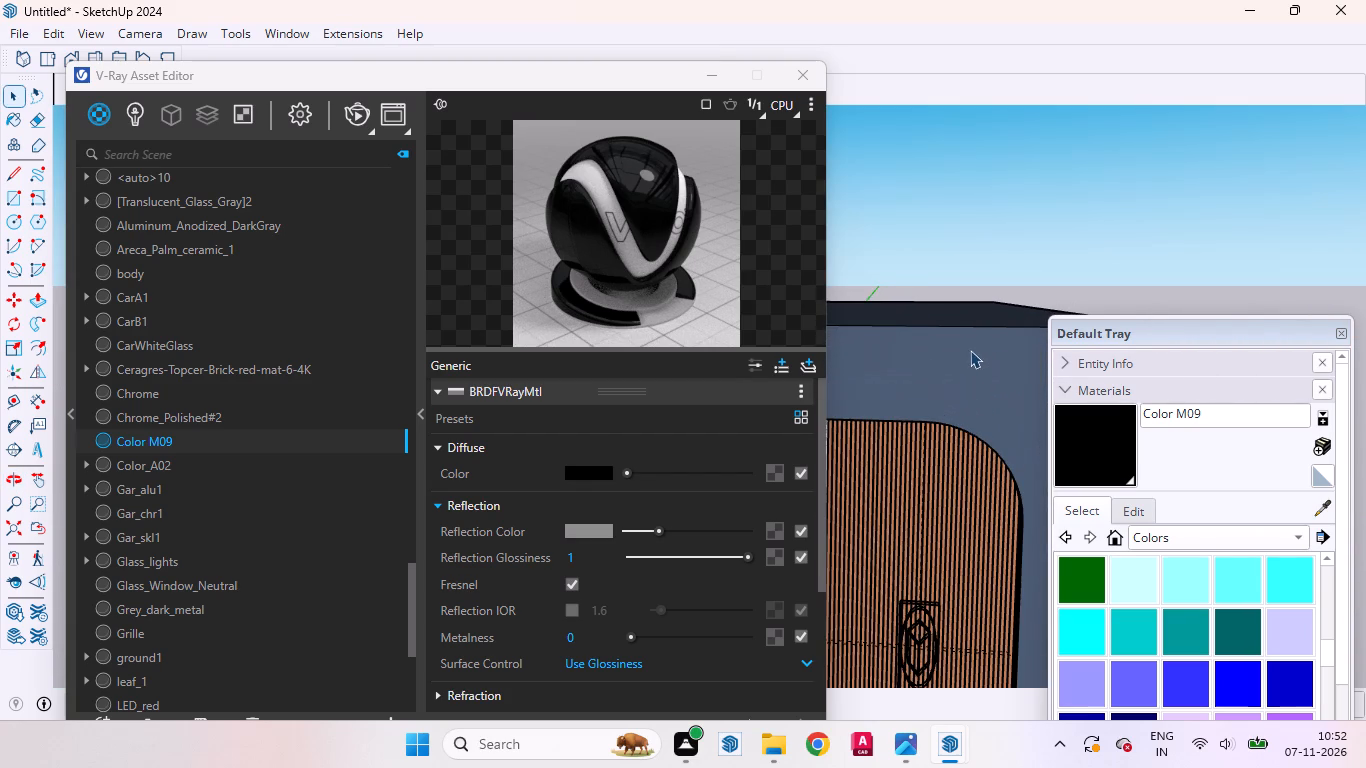
pyautogui.click(1324, 506)
pyautogui.click(972, 378)
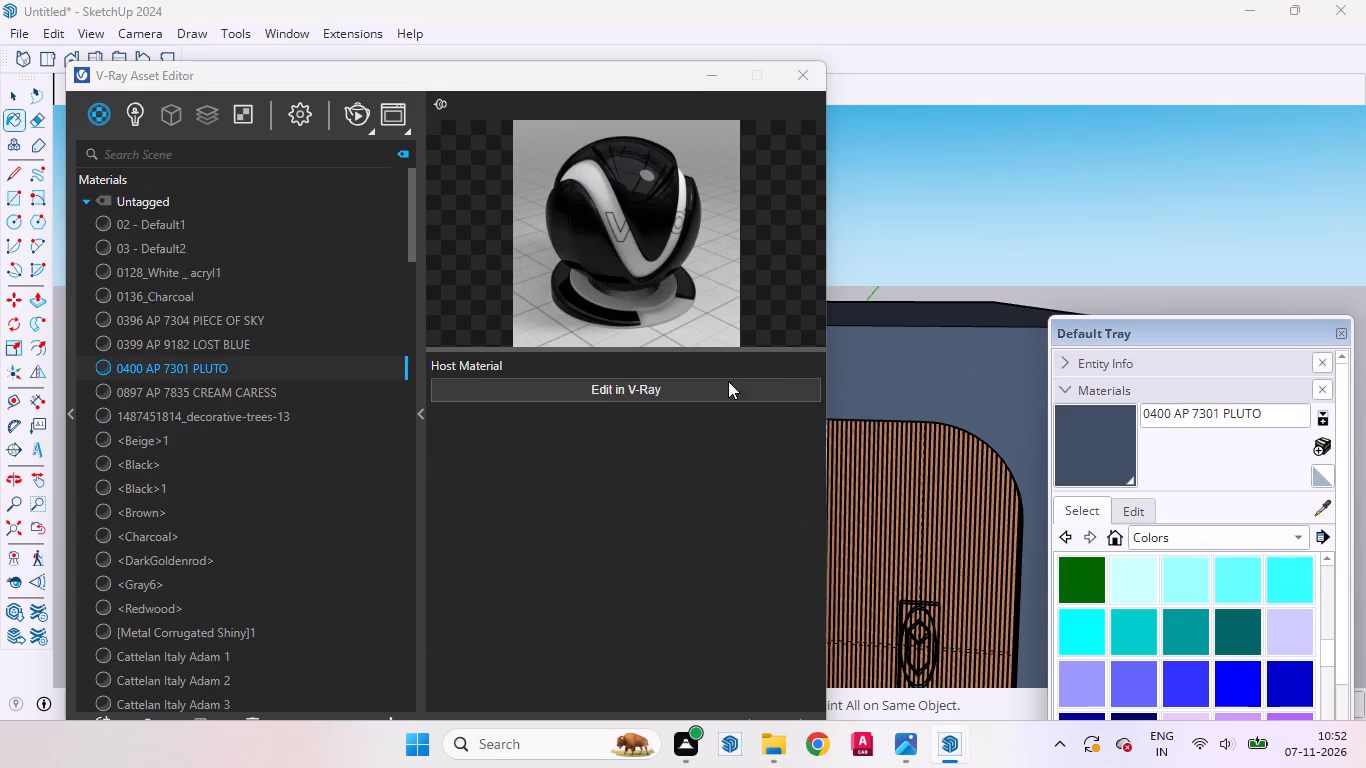
pyautogui.click(637, 395)
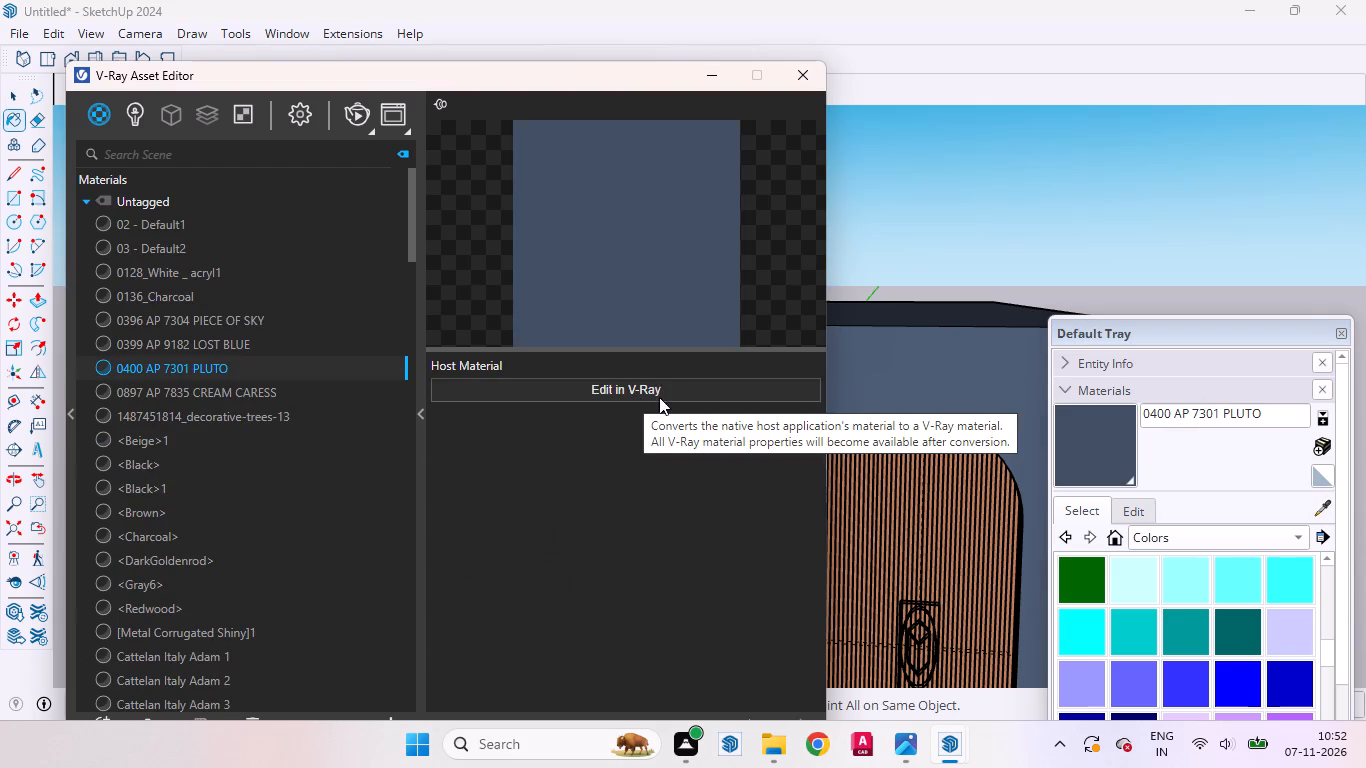
pyautogui.click(654, 392)
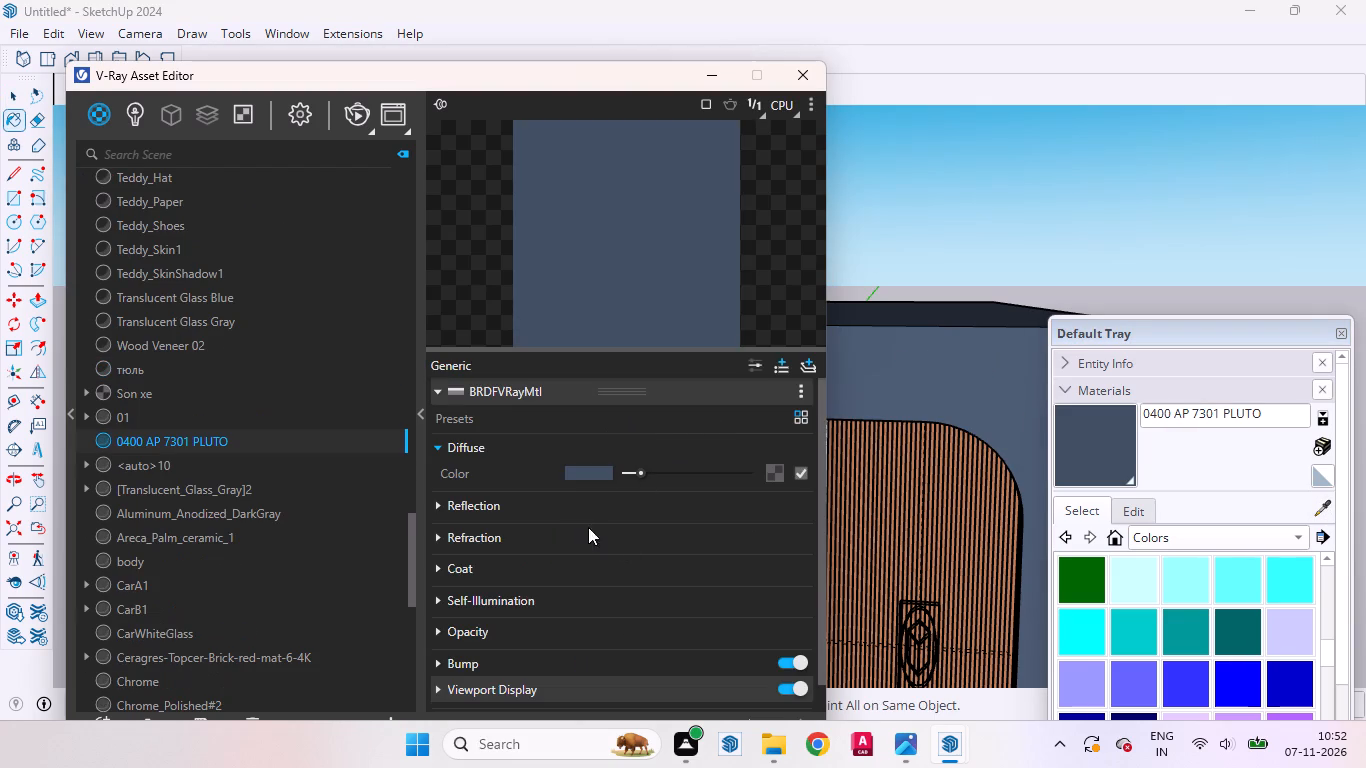
# Raise the reflection colour of 0400 AP 7301 PLUTO from black to light grey in its V-Ray settings.
pyautogui.click(573, 510)
pyautogui.moveTo(631, 528); pyautogui.dragTo(631, 526)
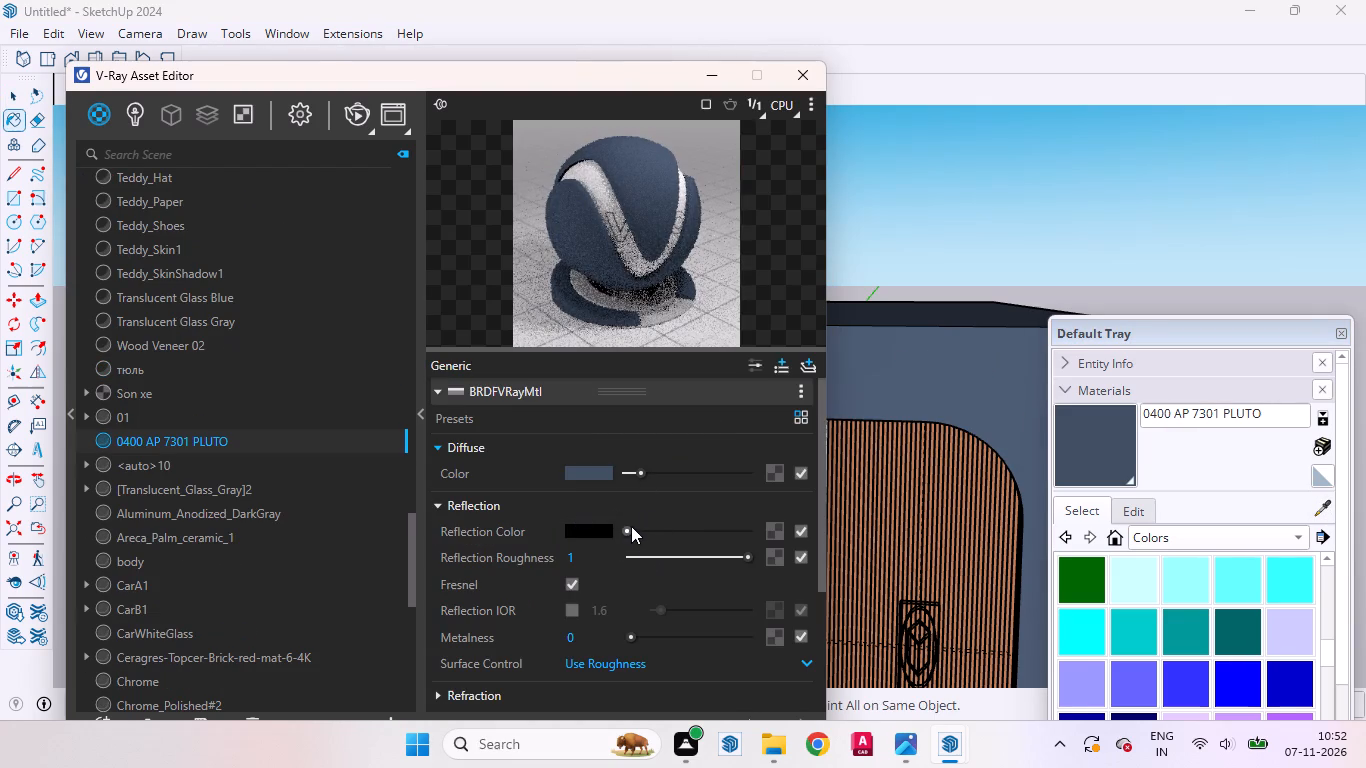
pyautogui.moveTo(631, 526); pyautogui.dragTo(678, 532)
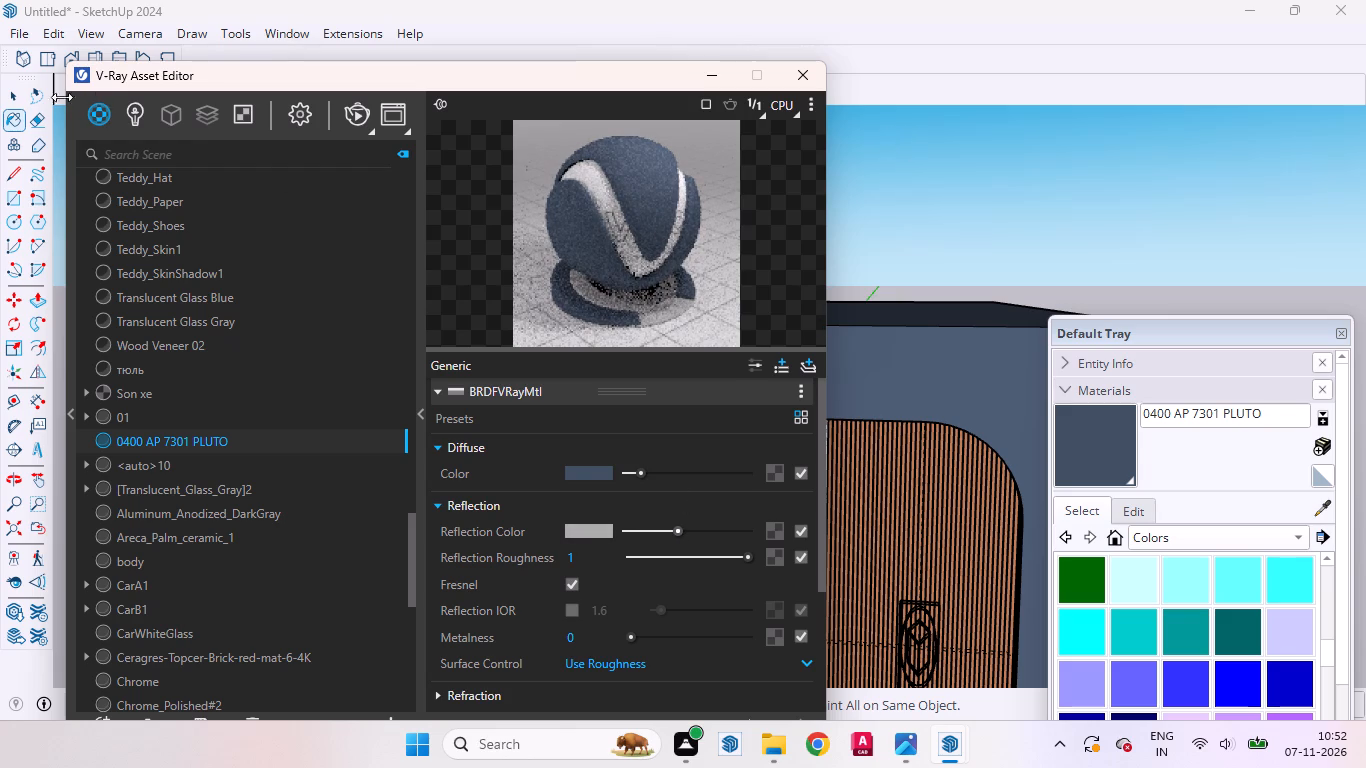
pyautogui.click(15, 100)
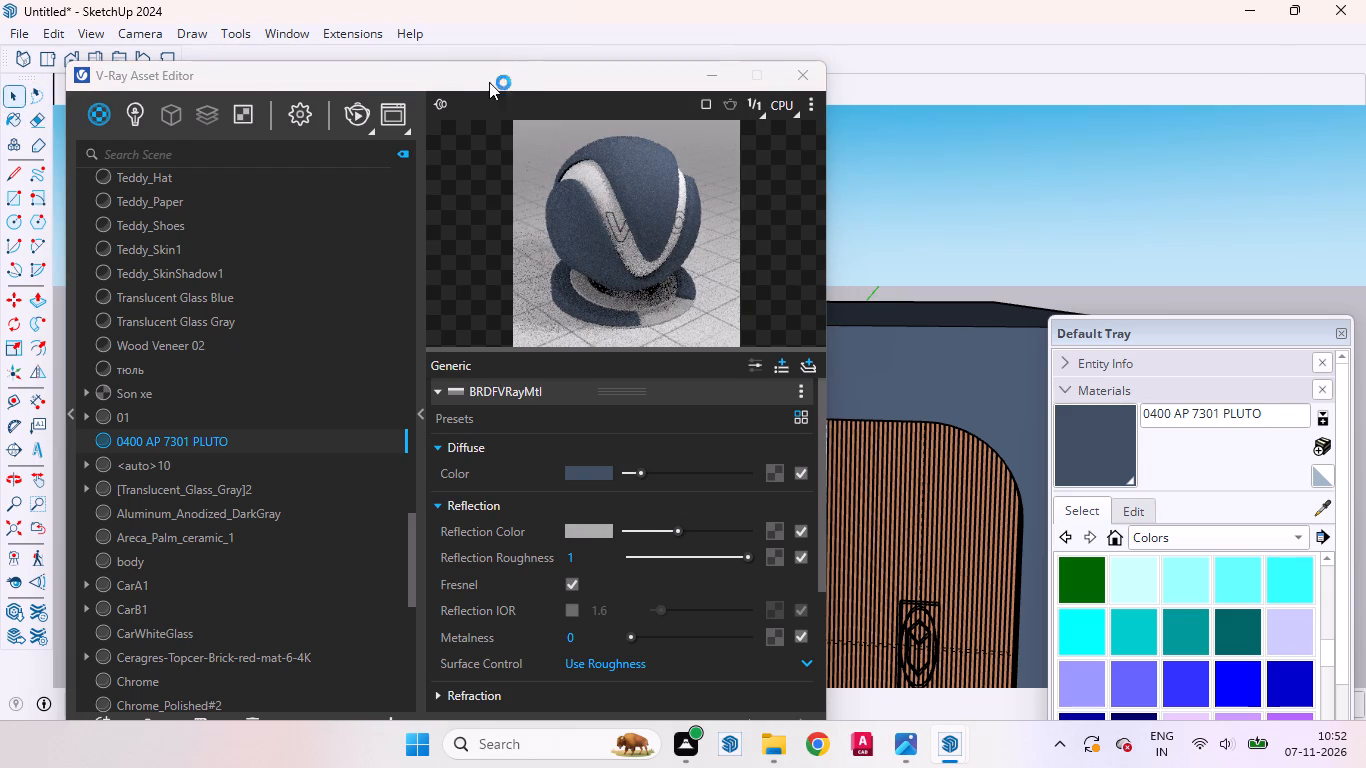
pyautogui.click(15, 96)
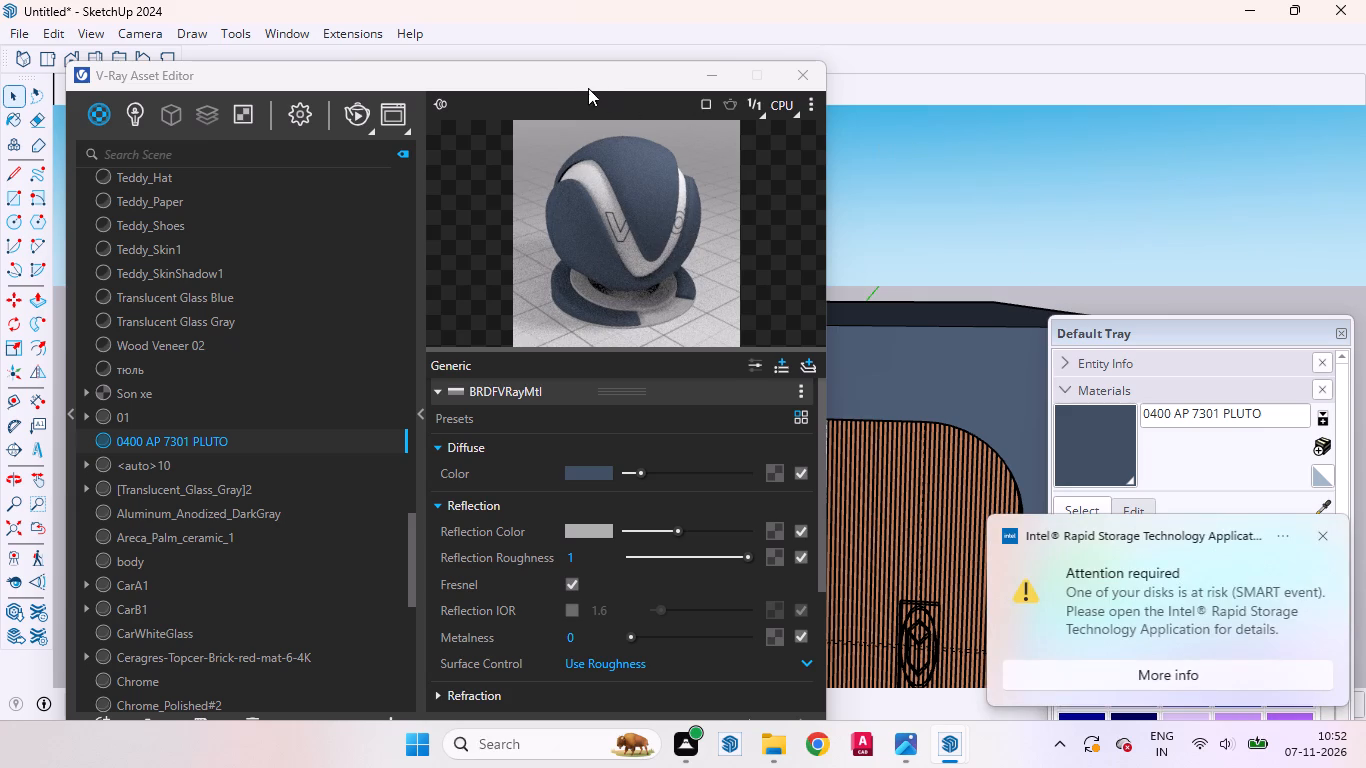
pyautogui.moveTo(591, 87); pyautogui.dragTo(644, 109)
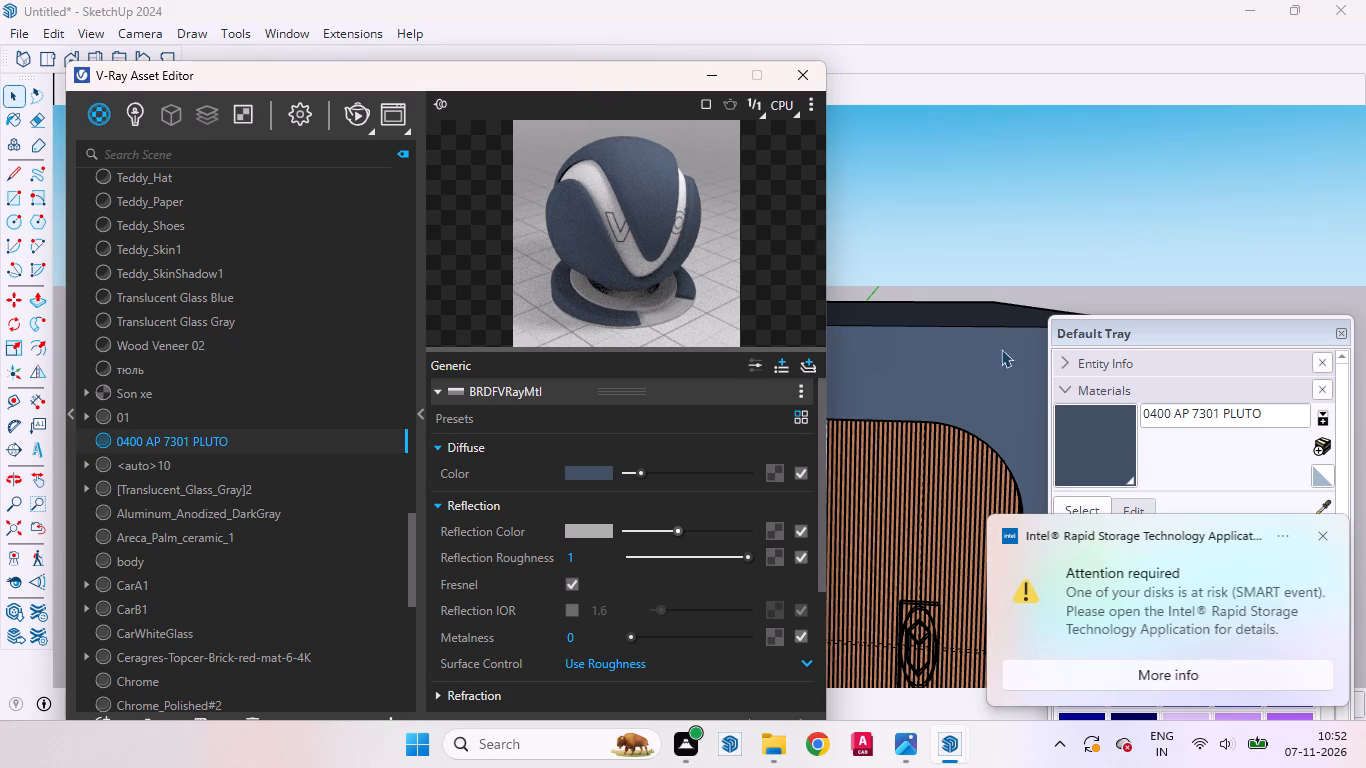
pyautogui.click(1315, 528)
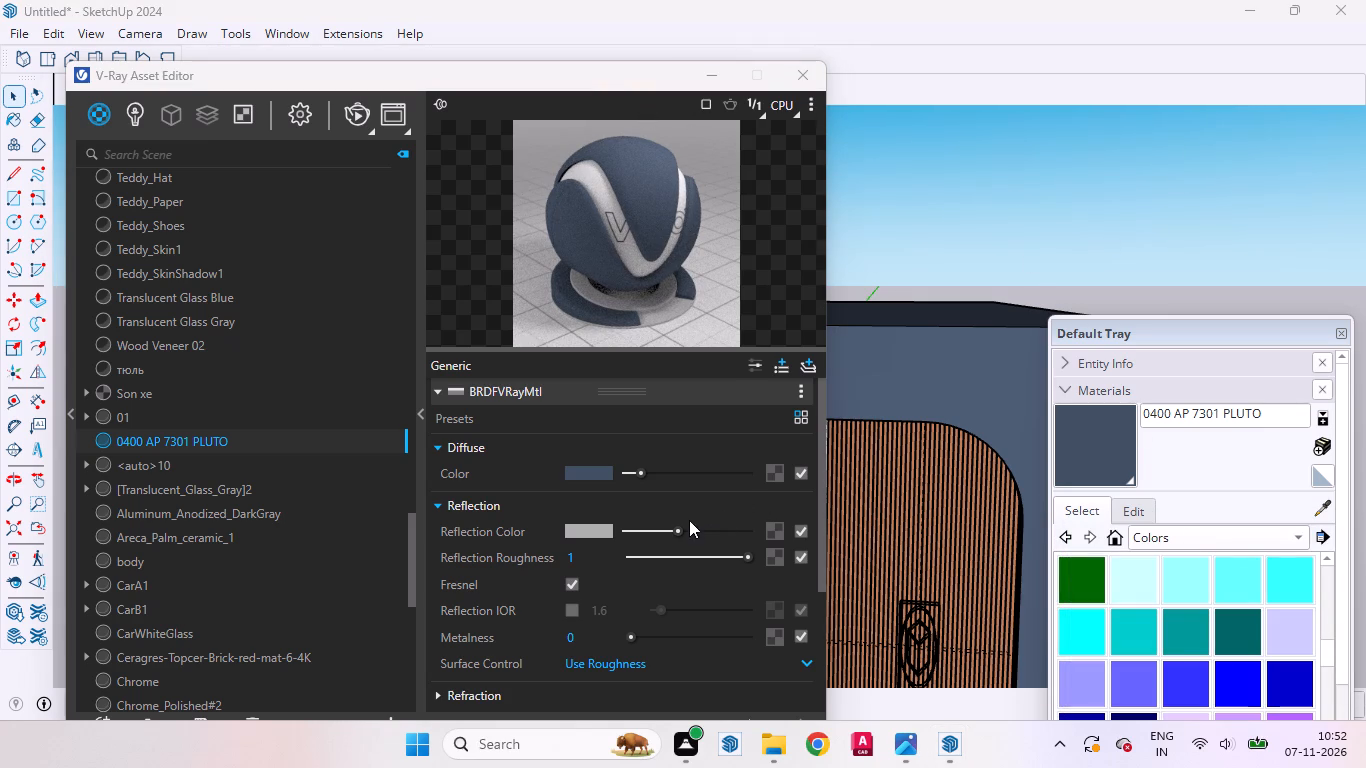
pyautogui.moveTo(684, 524); pyautogui.dragTo(699, 528)
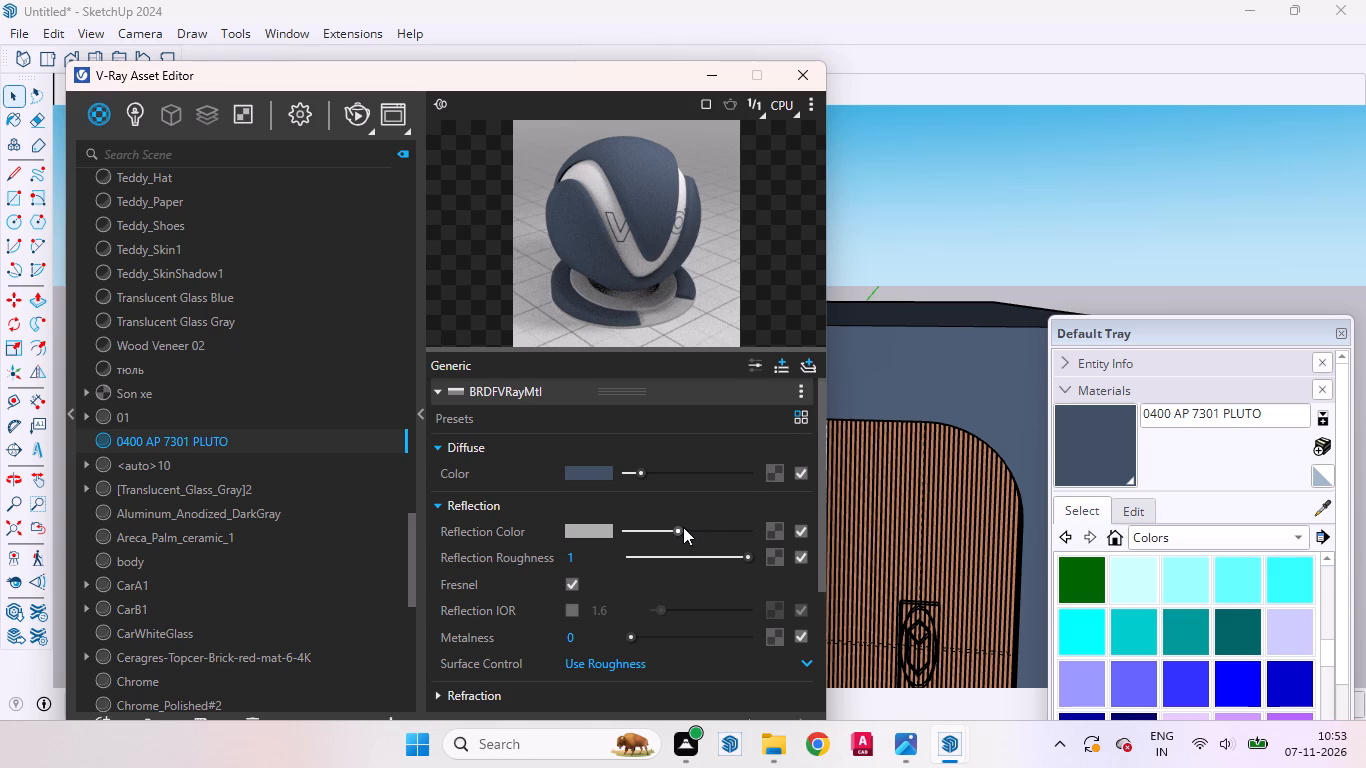
pyautogui.moveTo(683, 527); pyautogui.dragTo(696, 530)
pyautogui.scroll(4, 613, 463)
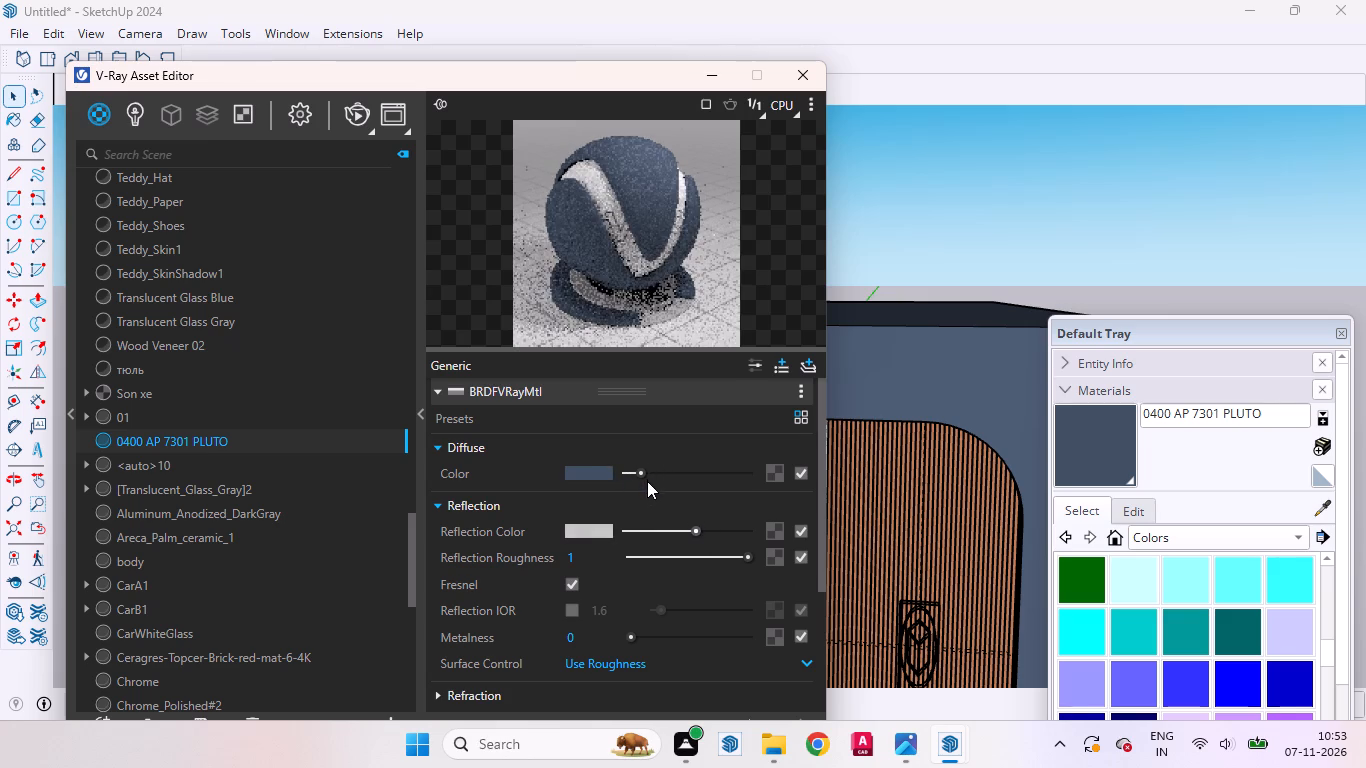
# Darken the diffuse colour of 0400 AP 7301 PLUTO slightly to a deeper blue-grey.
pyautogui.click(639, 475)
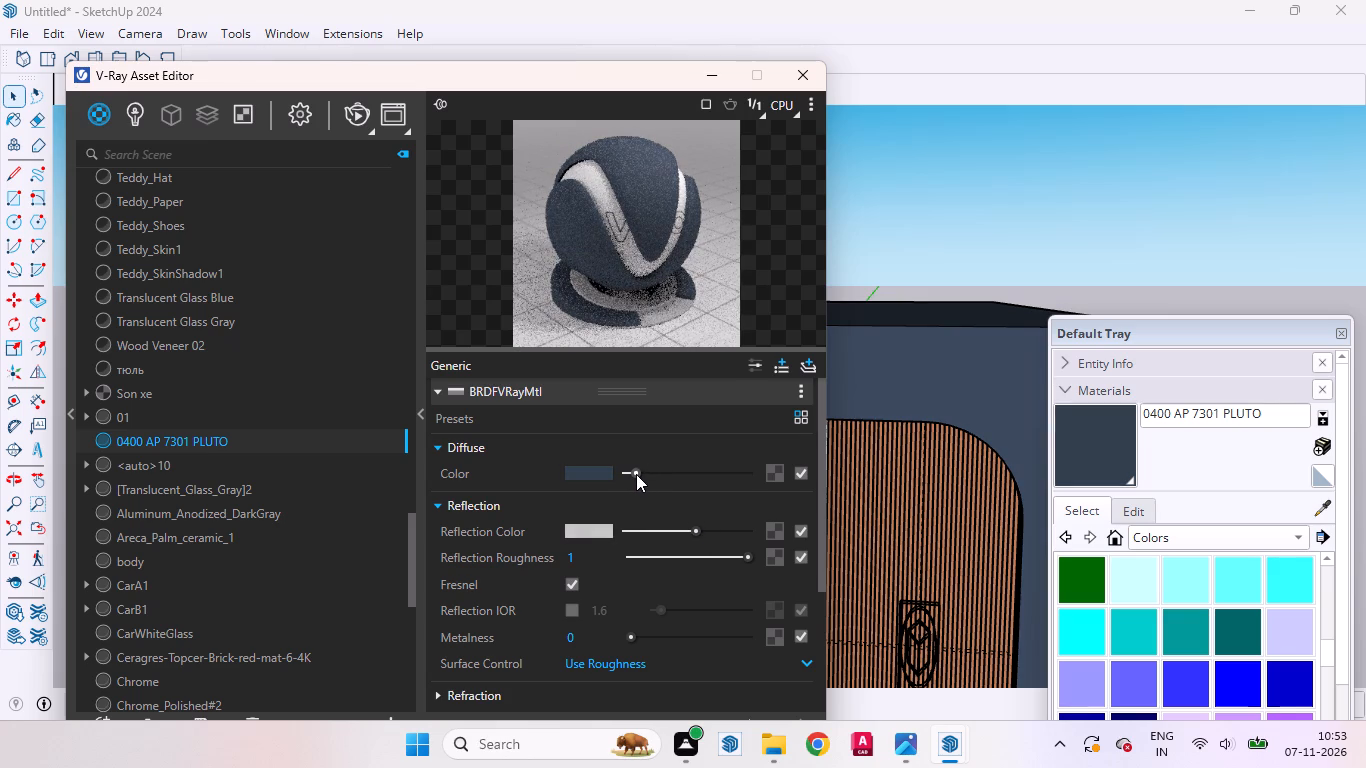
pyautogui.click(1044, 171)
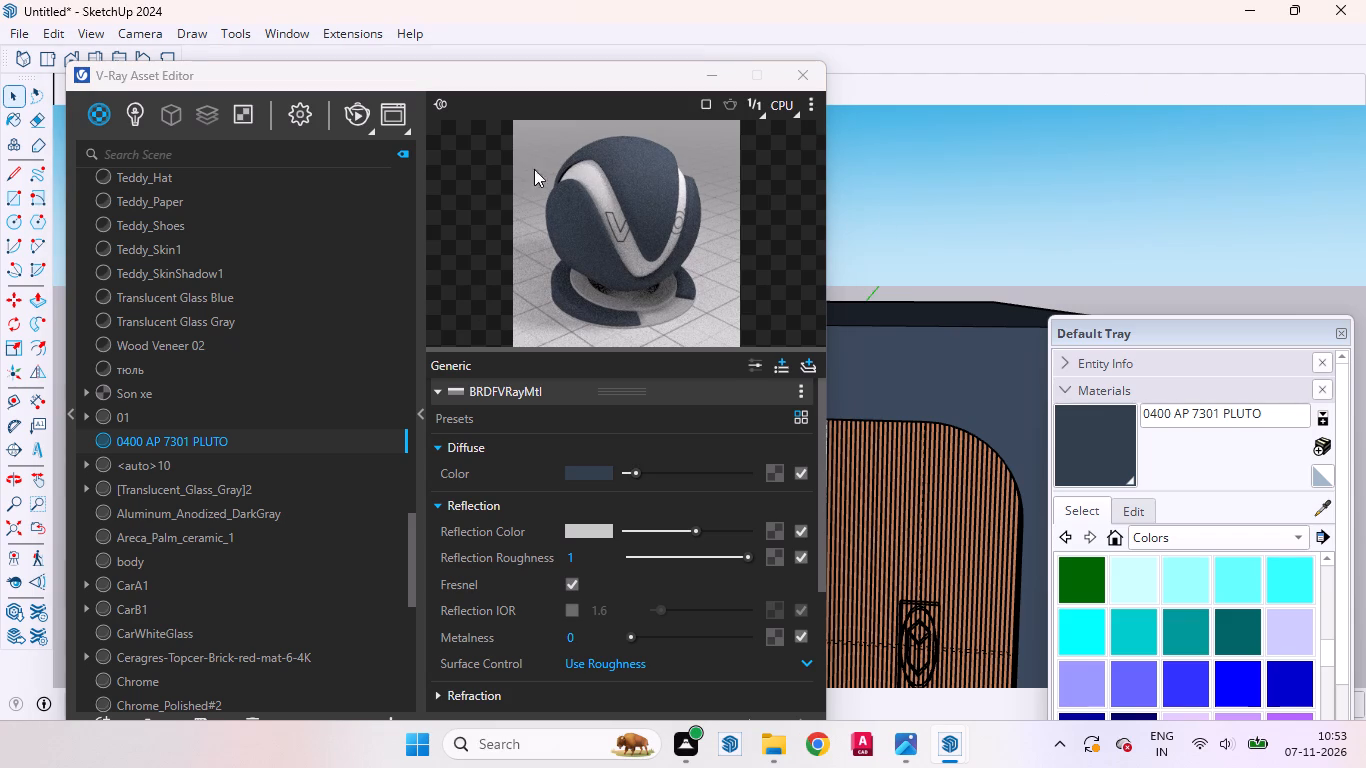
# Sample the lz-doorbrown material from the ground-floor entrance door behind the gate.
pyautogui.click(416, 412)
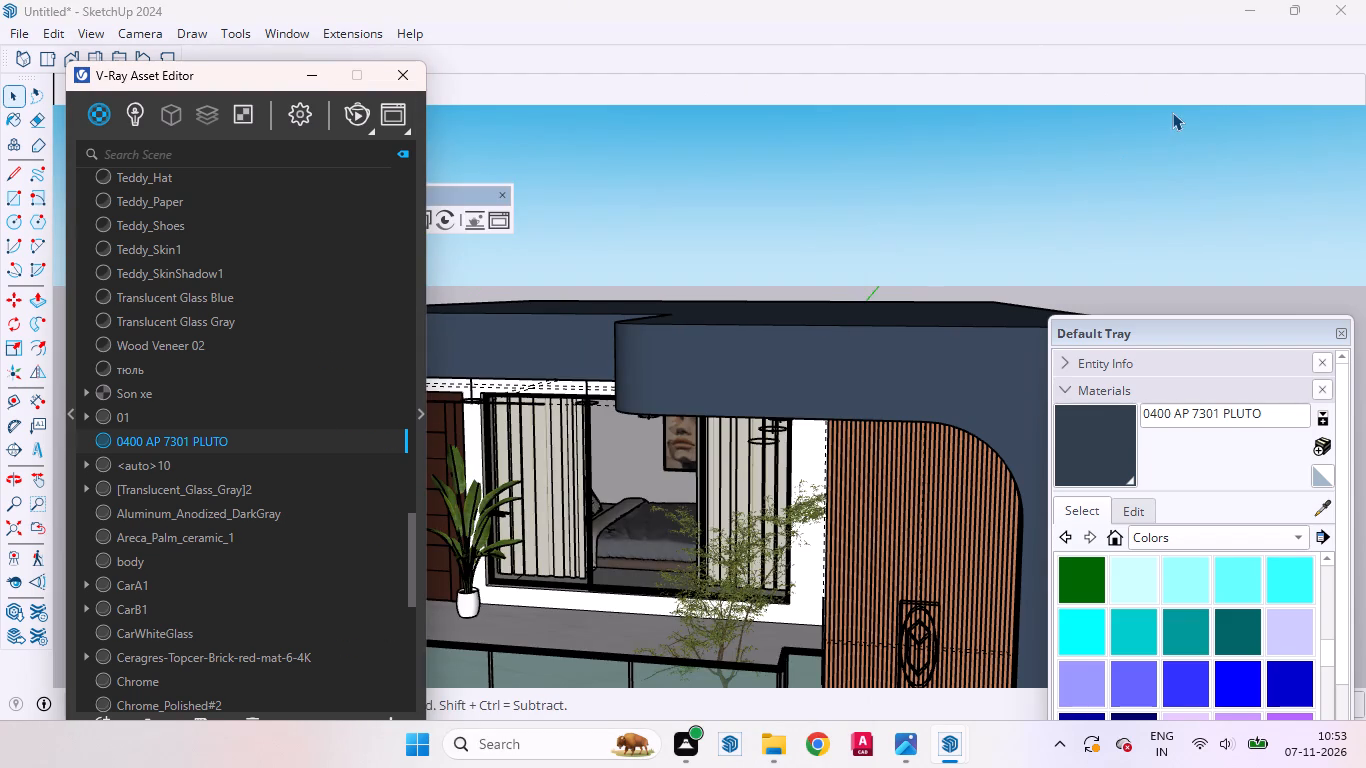
pyautogui.scroll(-10, 820, 220)
pyautogui.scroll(5, 814, 371)
pyautogui.moveTo(781, 423); pyautogui.dragTo(857, 365, button='middle')
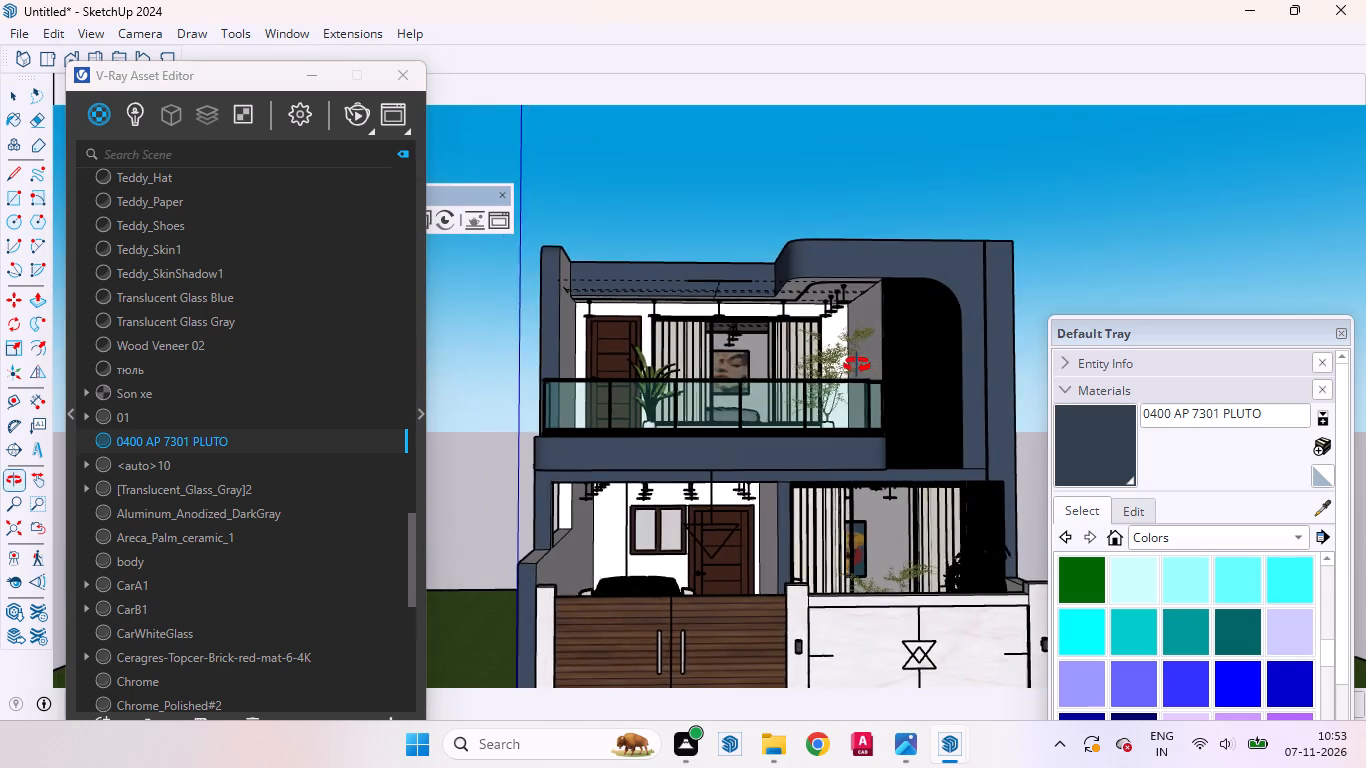
pyautogui.moveTo(857, 365); pyautogui.dragTo(845, 366, button='middle')
pyautogui.scroll(1, 843, 366)
pyautogui.moveTo(234, 72); pyautogui.dragTo(239, 143)
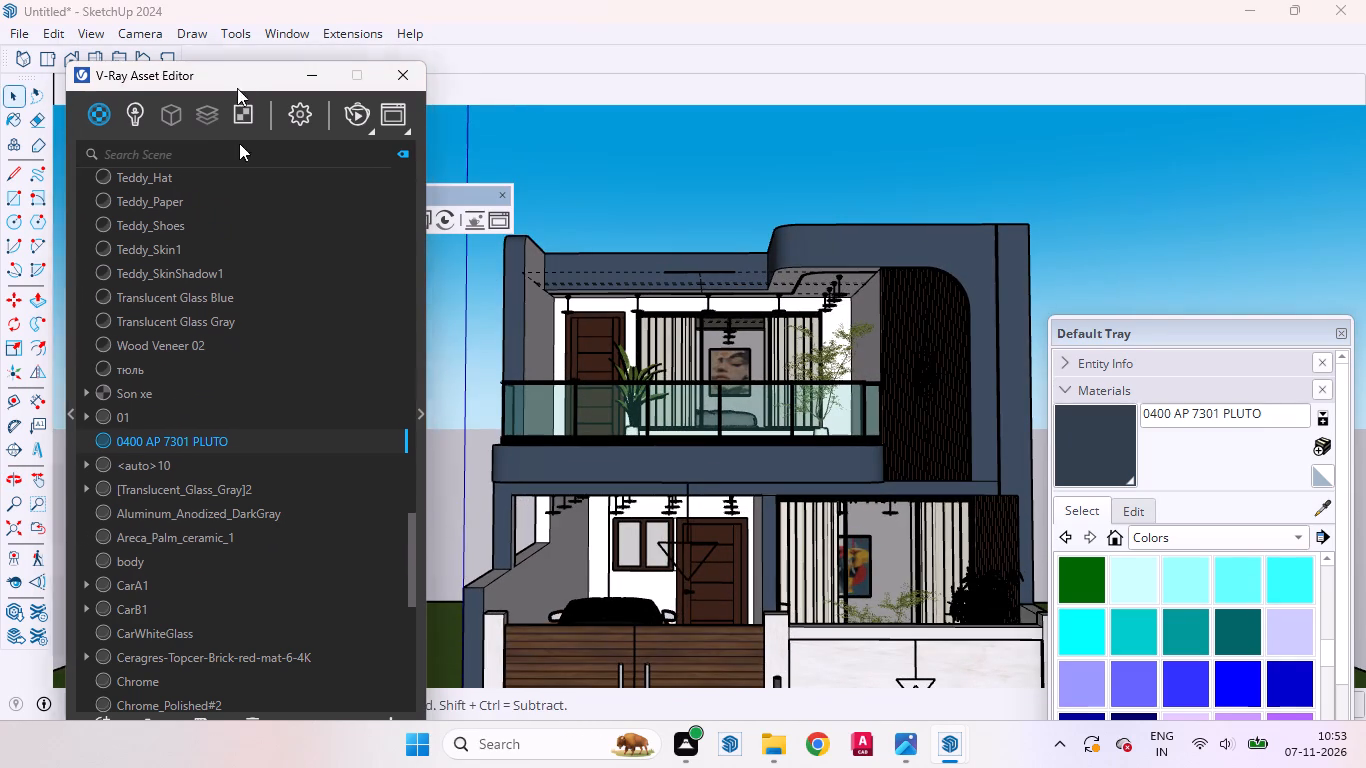
pyautogui.moveTo(239, 143); pyautogui.dragTo(256, 213)
pyautogui.click(223, 88)
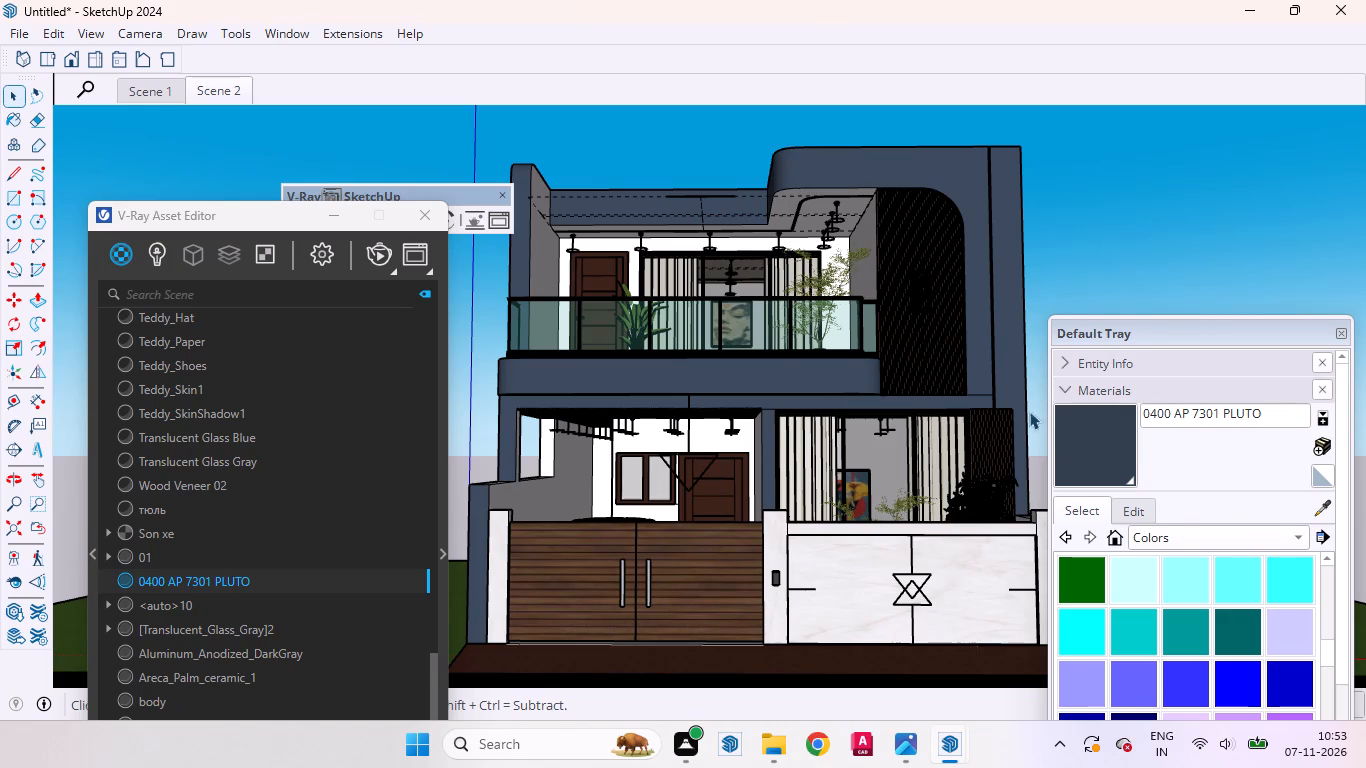
pyautogui.click(1320, 504)
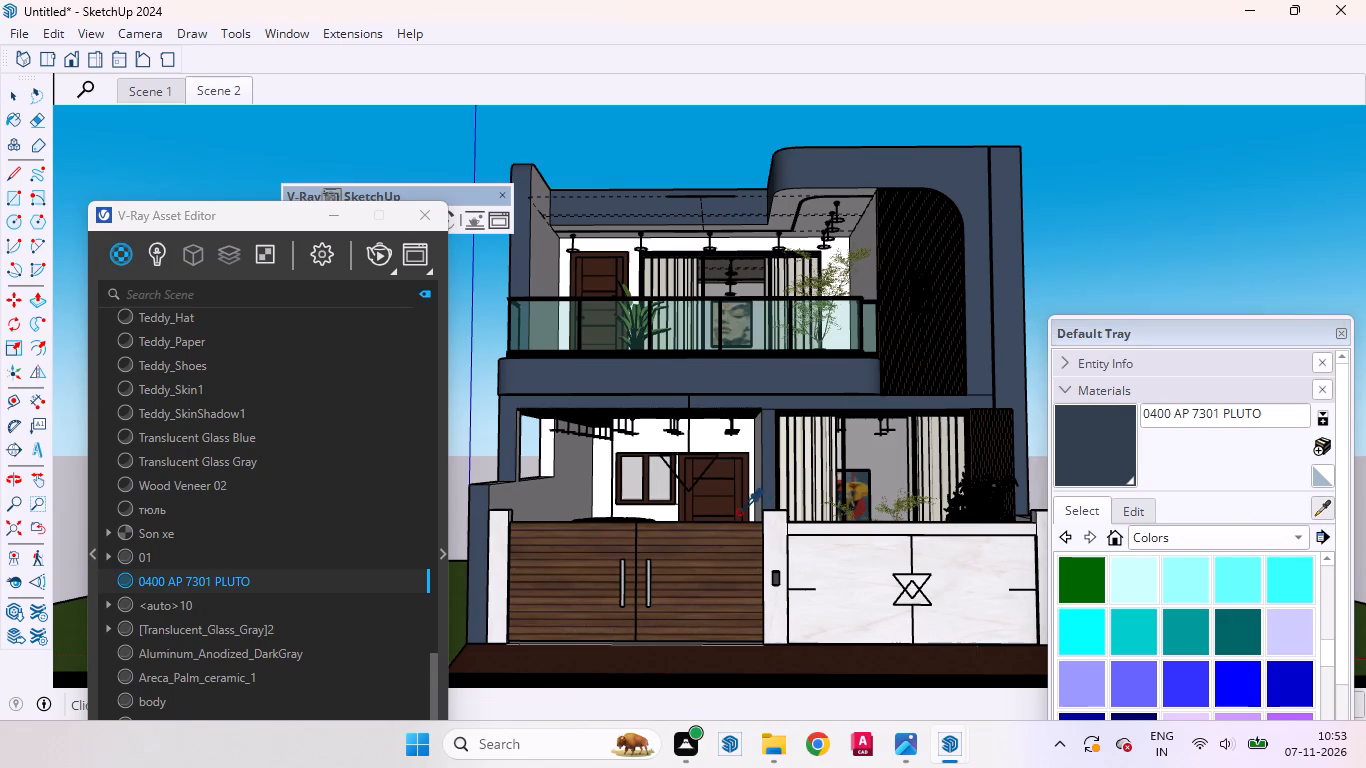
pyautogui.scroll(2, 734, 512)
pyautogui.scroll(-1, 734, 512)
pyautogui.scroll(9, 734, 512)
pyautogui.scroll(-1, 717, 479)
pyautogui.scroll(7, 717, 479)
pyautogui.click(704, 459)
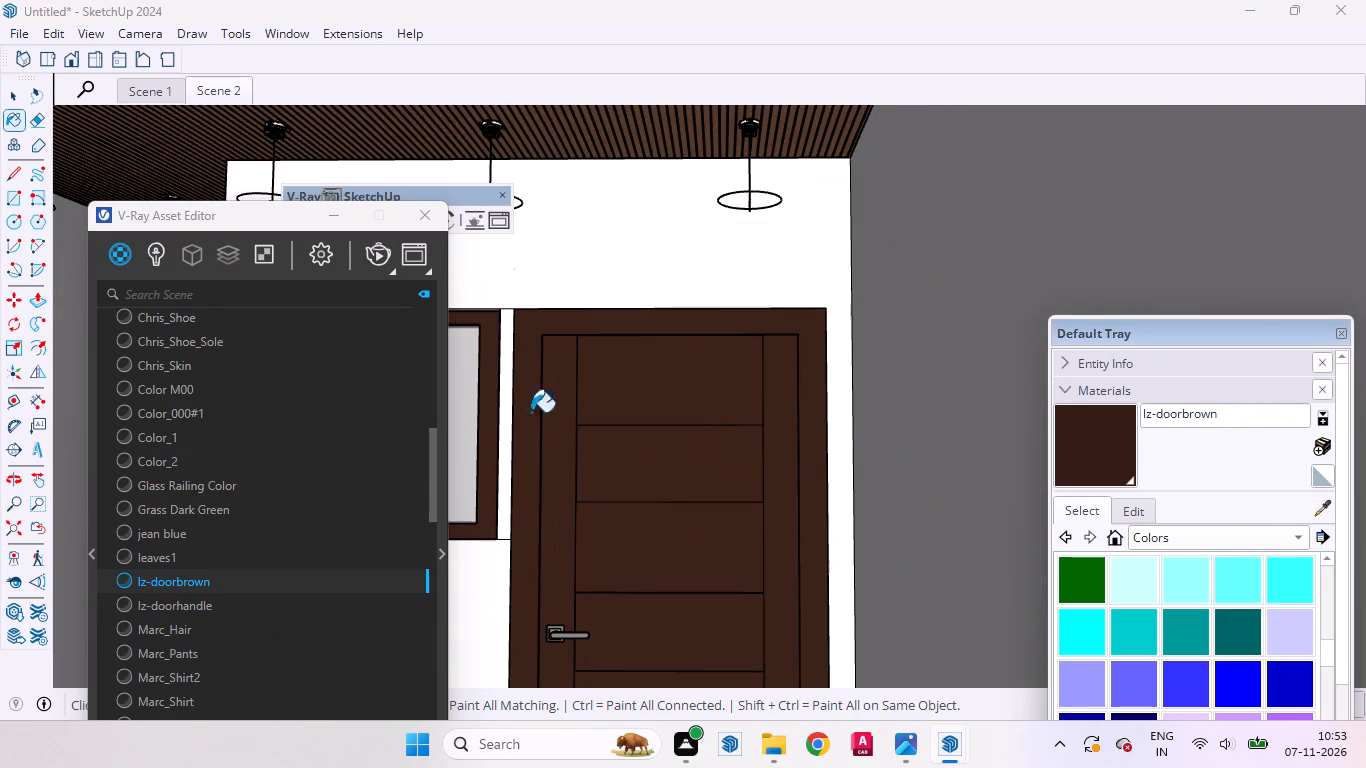
# Open the wooden driveway gate group for editing and try to paint its leaf beside the marble wall with lz-doorbrown.
pyautogui.scroll(-13, 681, 379)
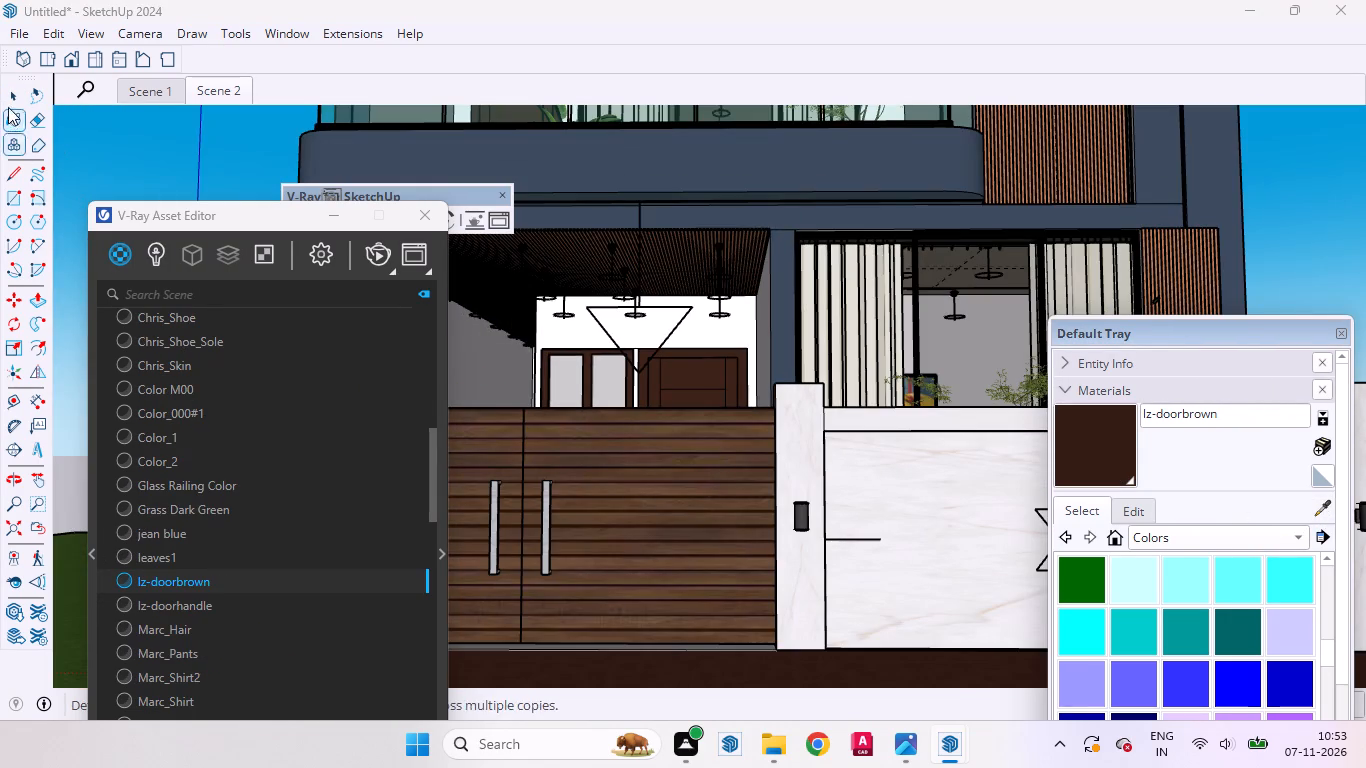
pyautogui.click(8, 96)
pyautogui.scroll(-2, 697, 443)
pyautogui.scroll(2, 706, 443)
pyautogui.scroll(-3, 726, 443)
pyautogui.scroll(9, 623, 513)
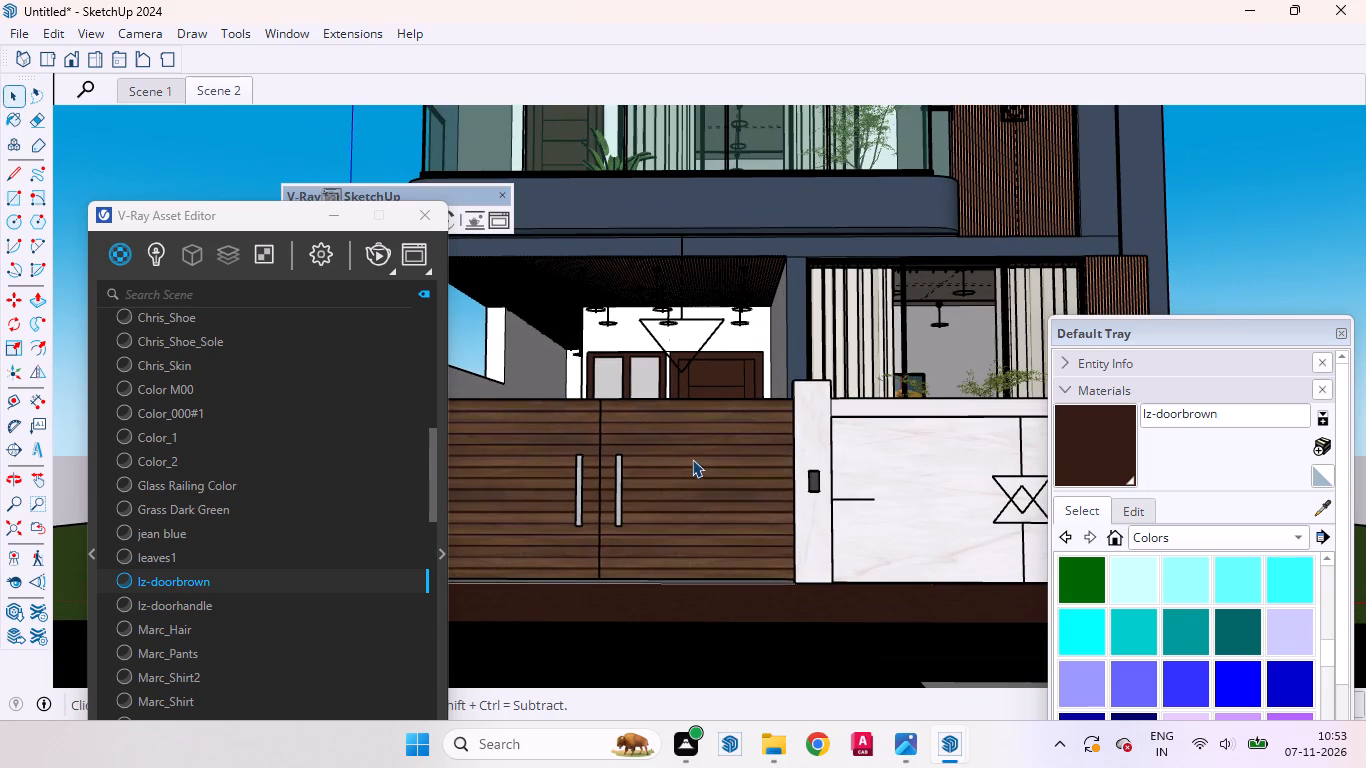
pyautogui.scroll(-10, 798, 469)
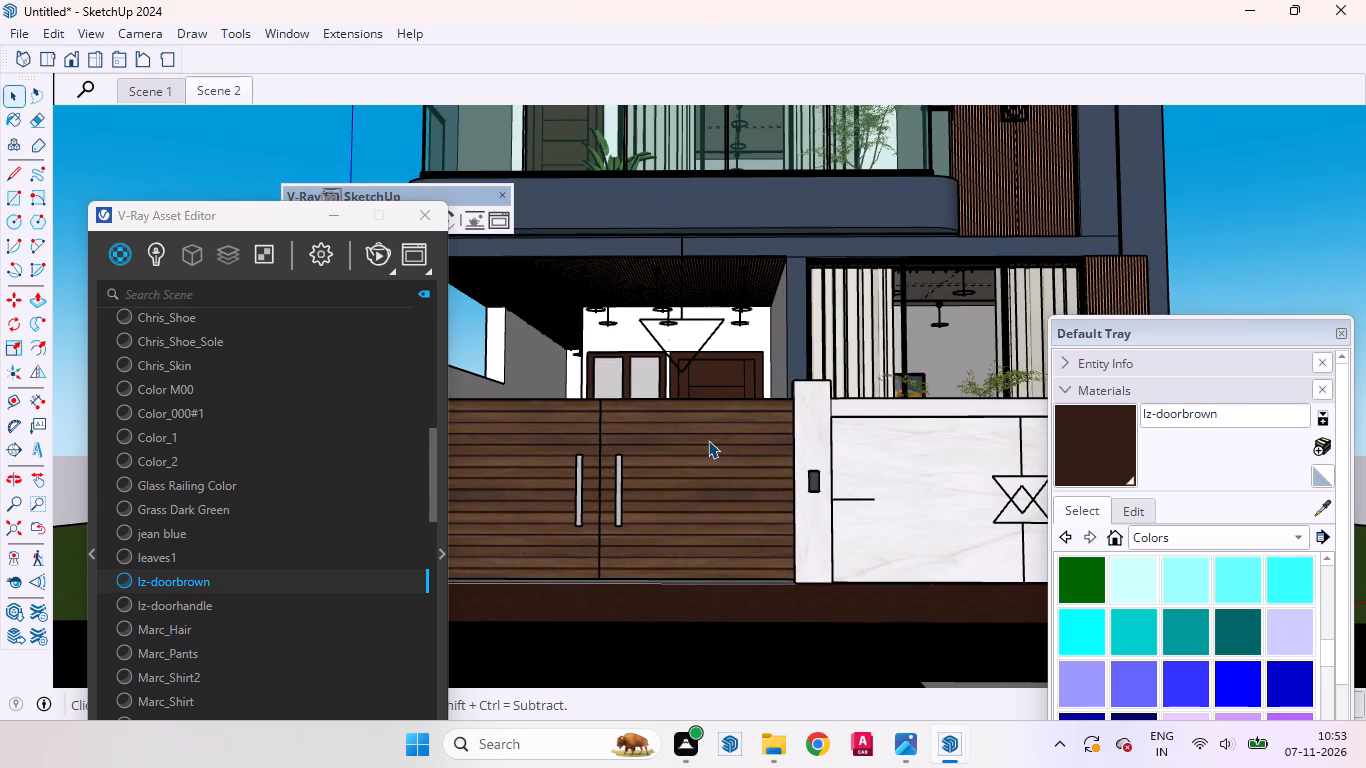
pyautogui.click(708, 440)
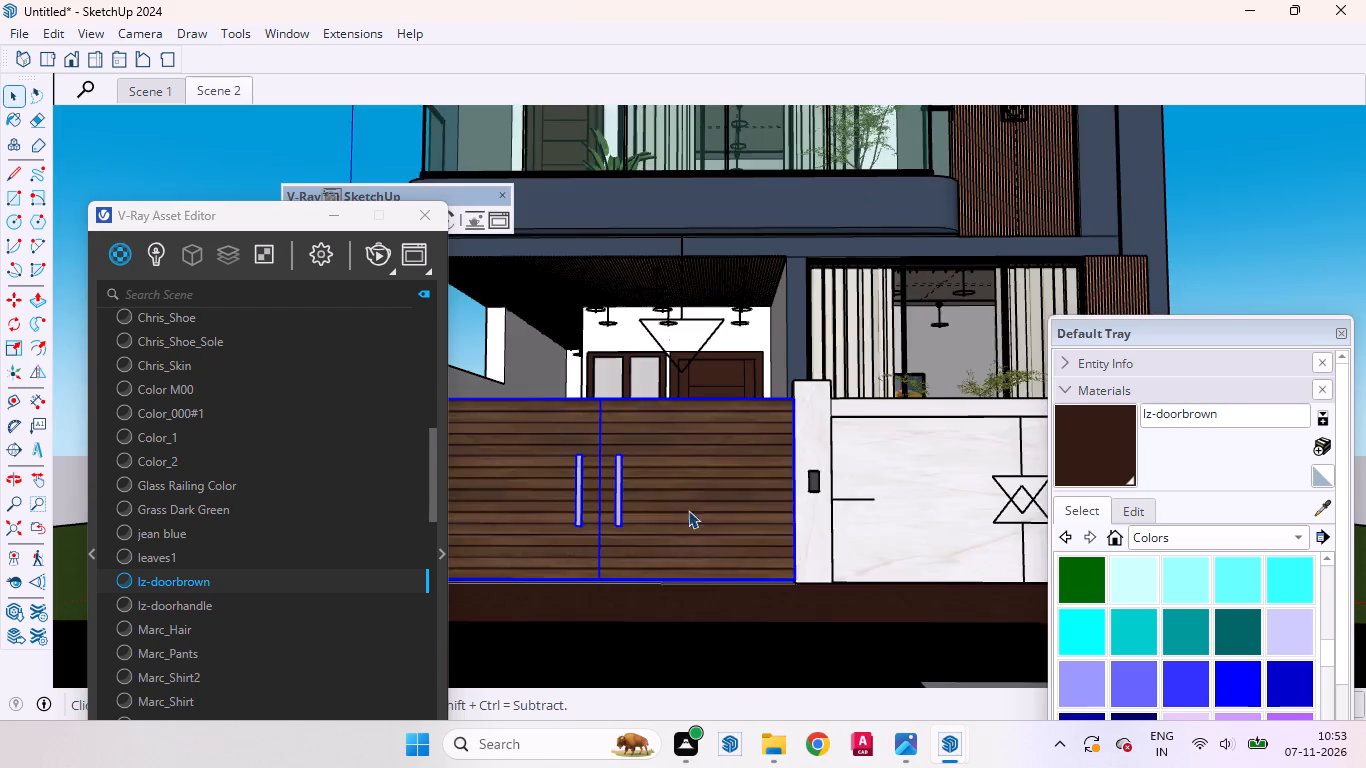
pyautogui.doubleClick(731, 512)
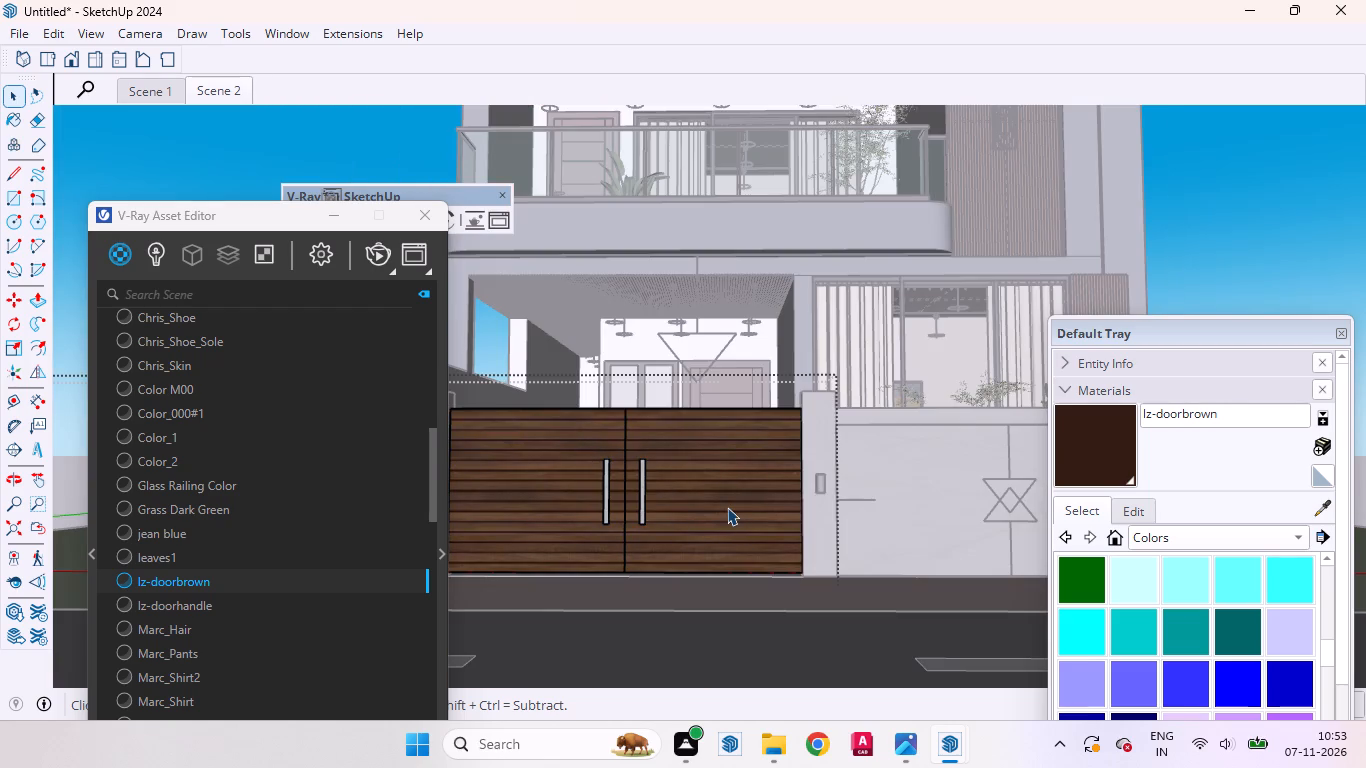
pyautogui.click(727, 507)
pyautogui.click(1096, 452)
pyautogui.click(746, 483)
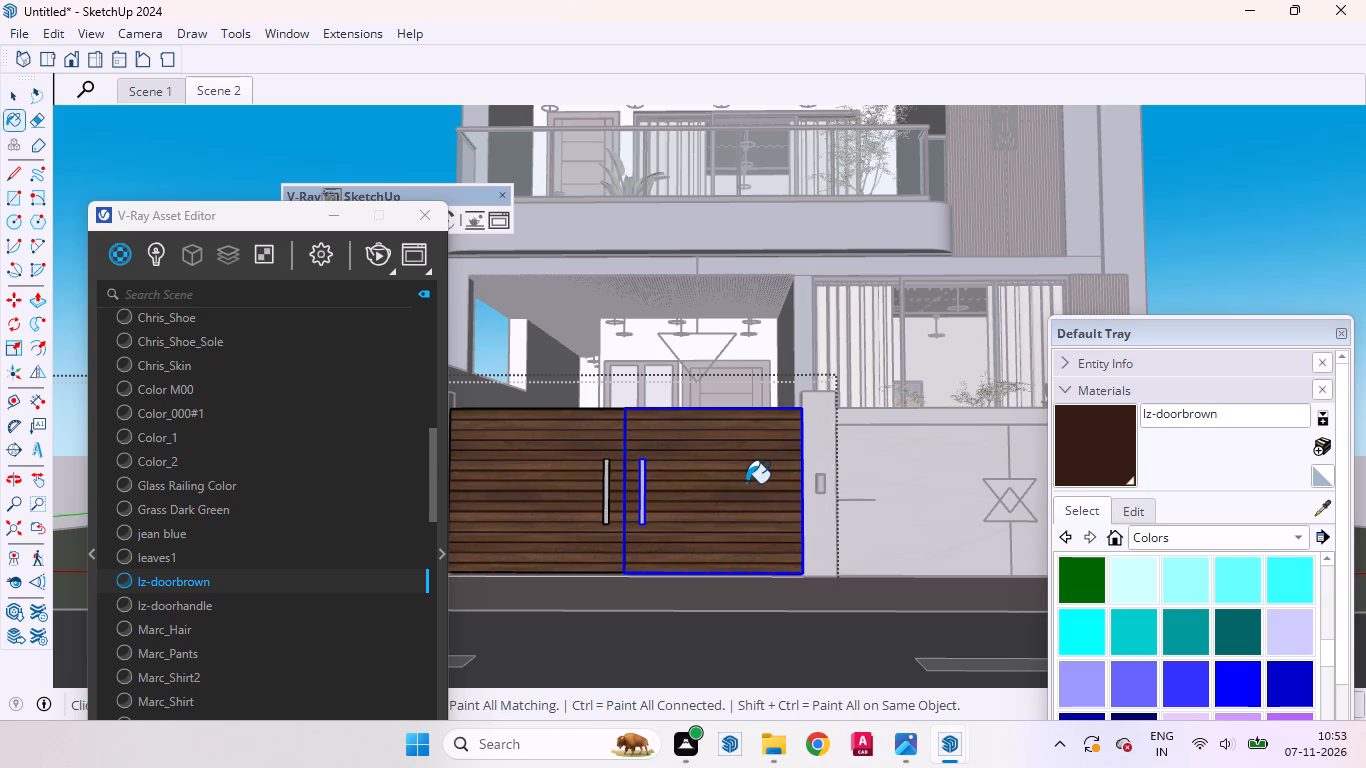
pyautogui.press('space')
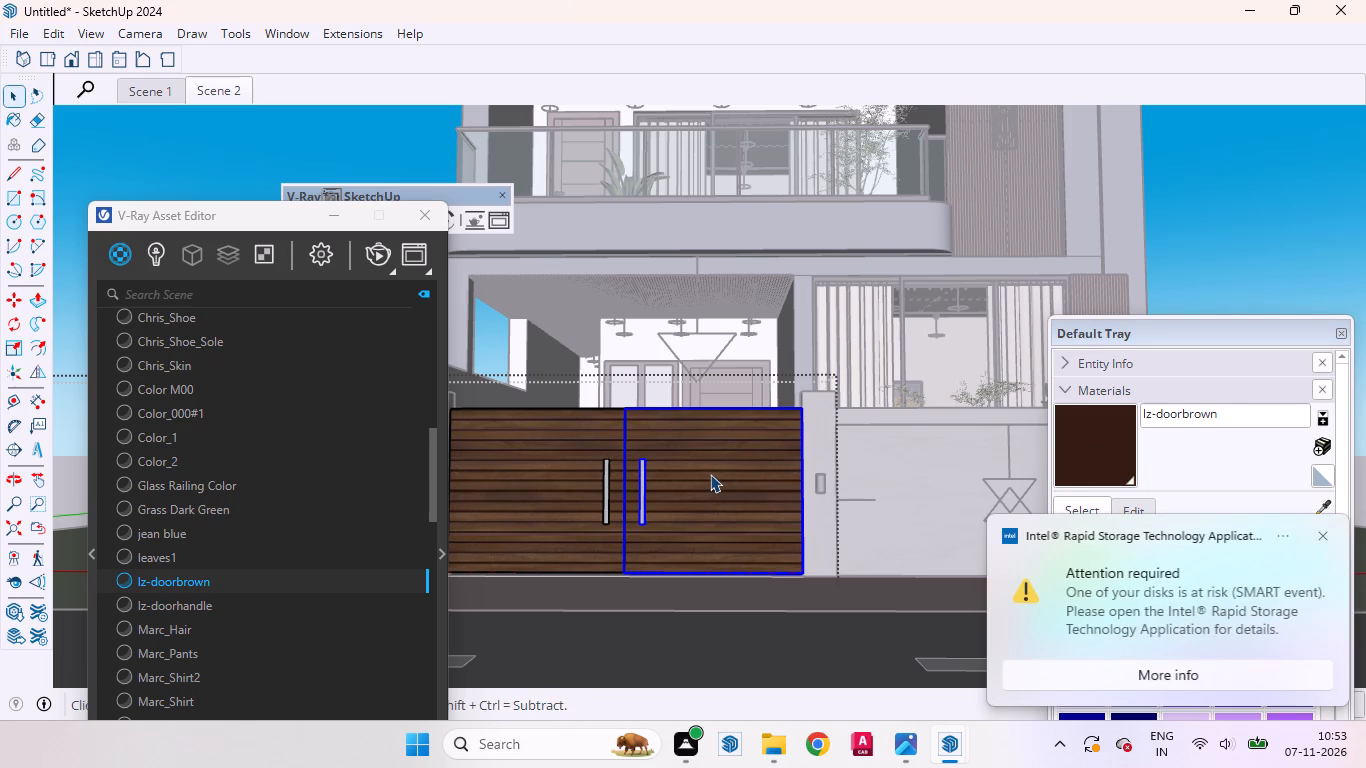
# Open the gate leaf itself, paint its slatted front face with lz-doorbrown, and leave the leaf's editing level.
pyautogui.doubleClick(719, 474)
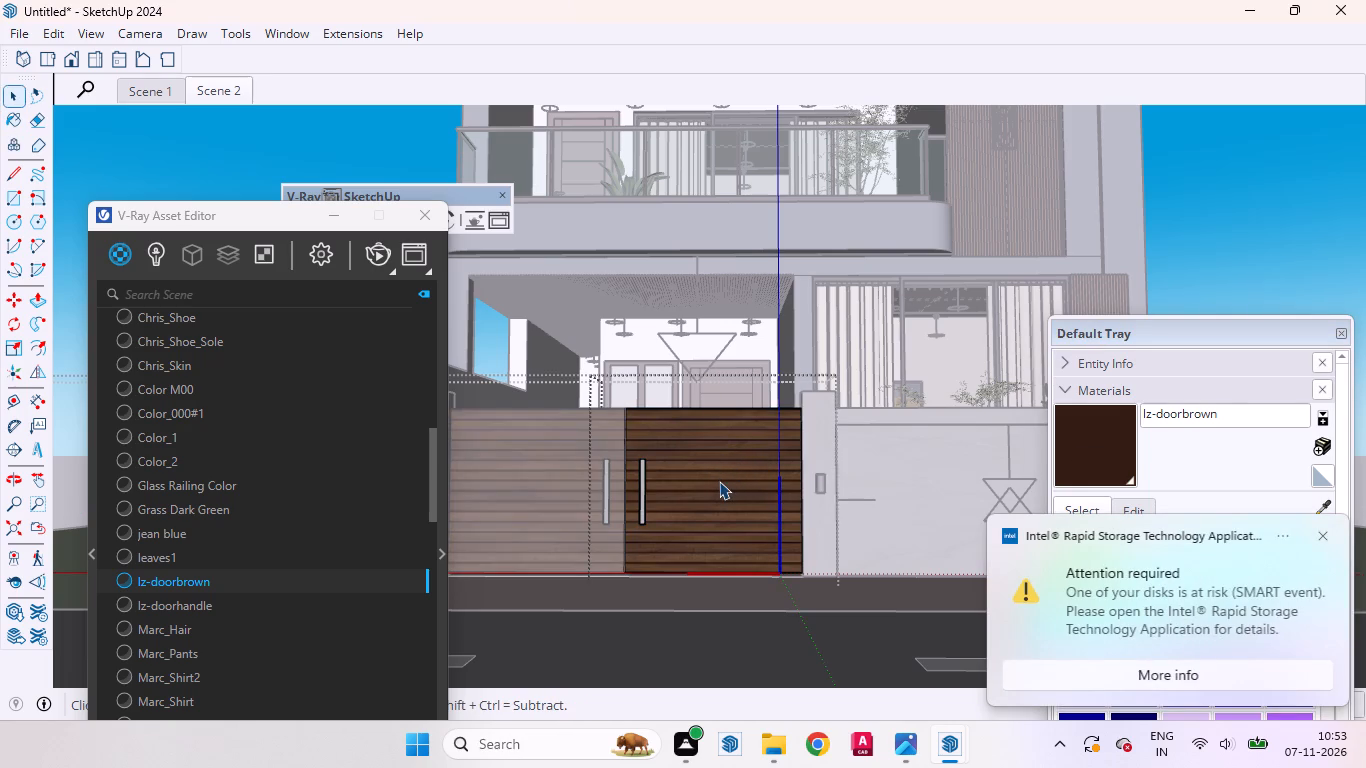
pyautogui.click(719, 481)
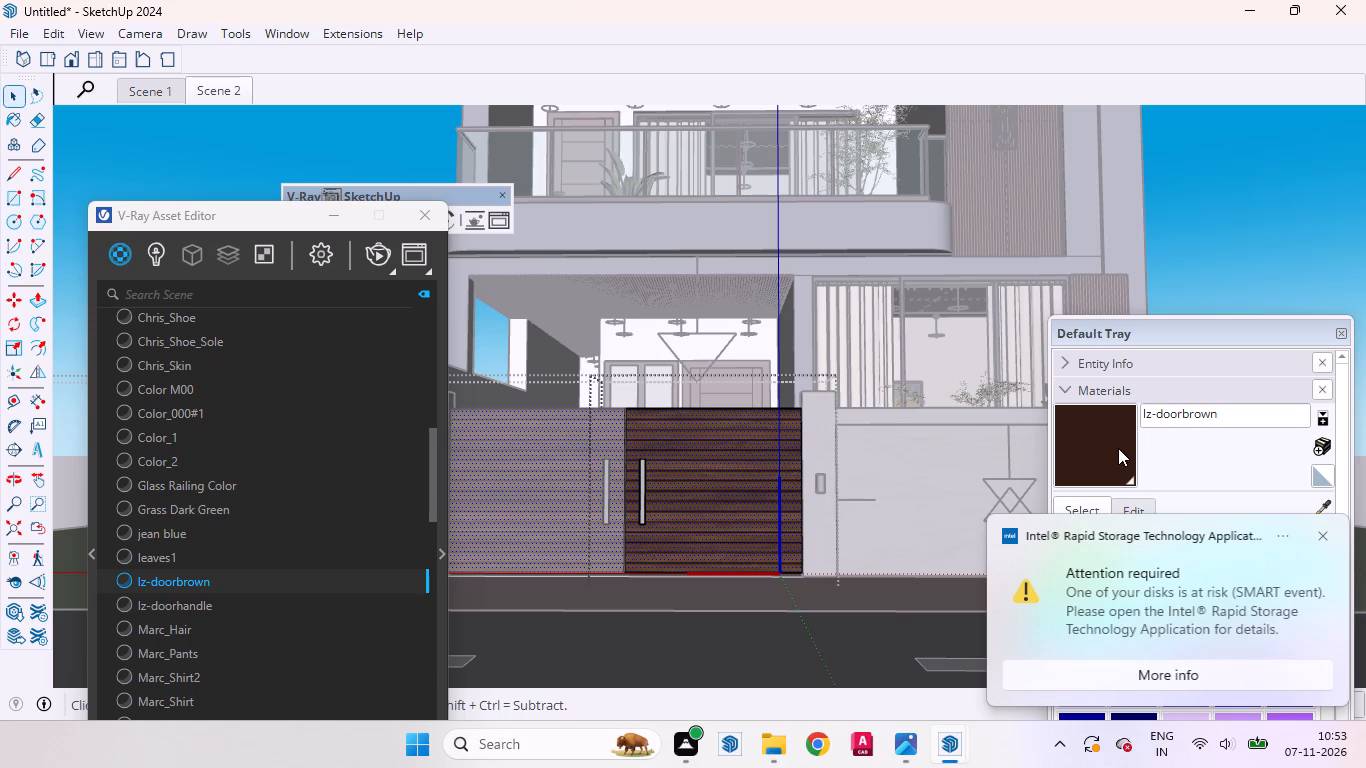
pyautogui.click(1118, 448)
pyautogui.click(701, 484)
pyautogui.scroll(3, 688, 470)
pyautogui.scroll(-1, 688, 470)
pyautogui.scroll(7, 688, 470)
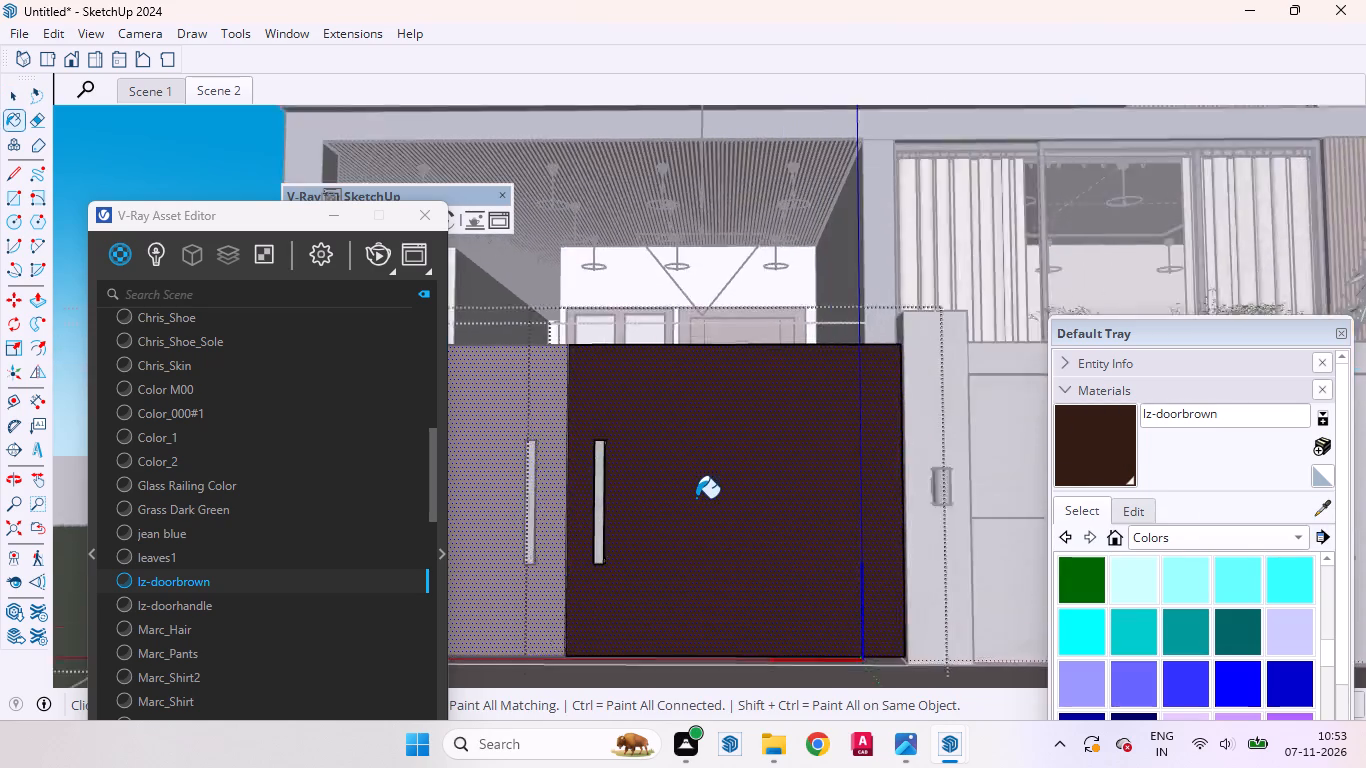
pyautogui.scroll(5, 696, 498)
pyautogui.click(15, 96)
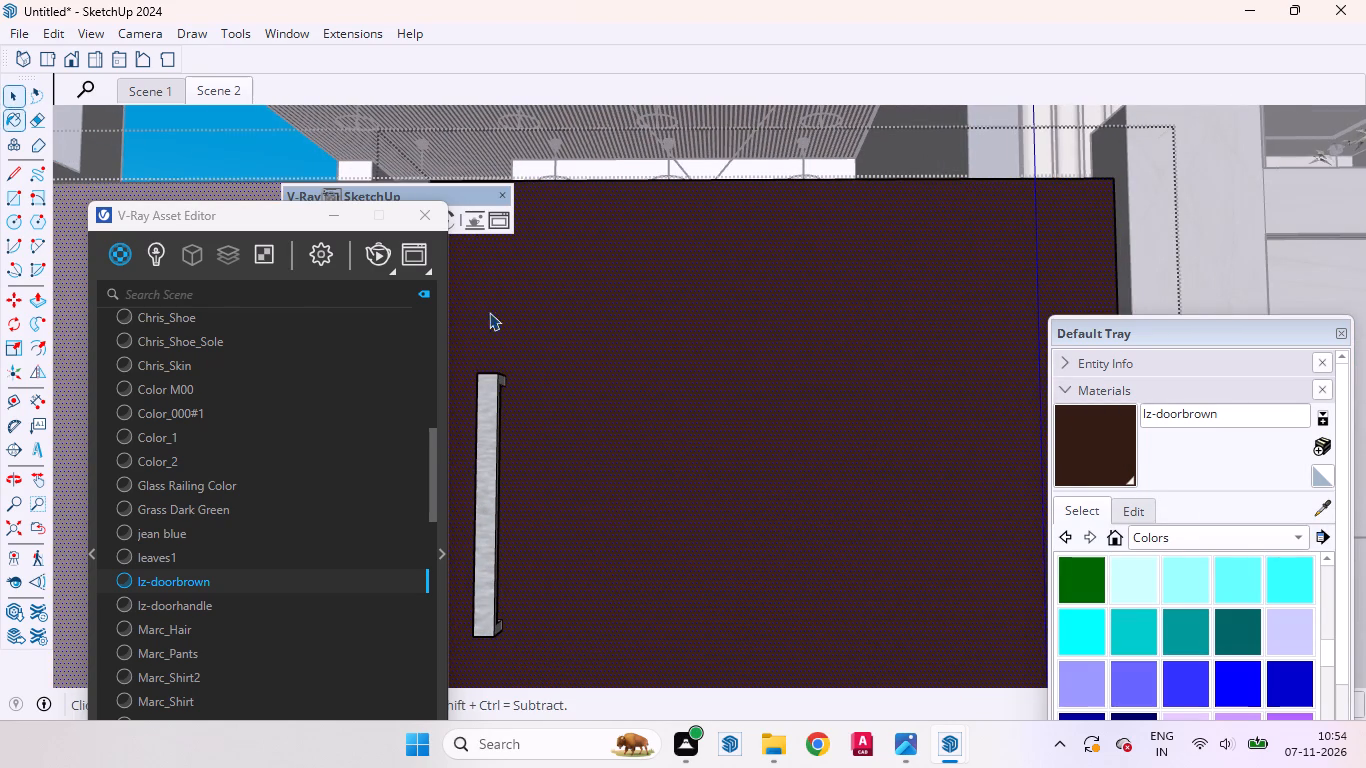
pyautogui.scroll(-20, 695, 387)
pyautogui.scroll(-6, 695, 387)
pyautogui.scroll(1, 765, 407)
pyautogui.scroll(-3, 765, 408)
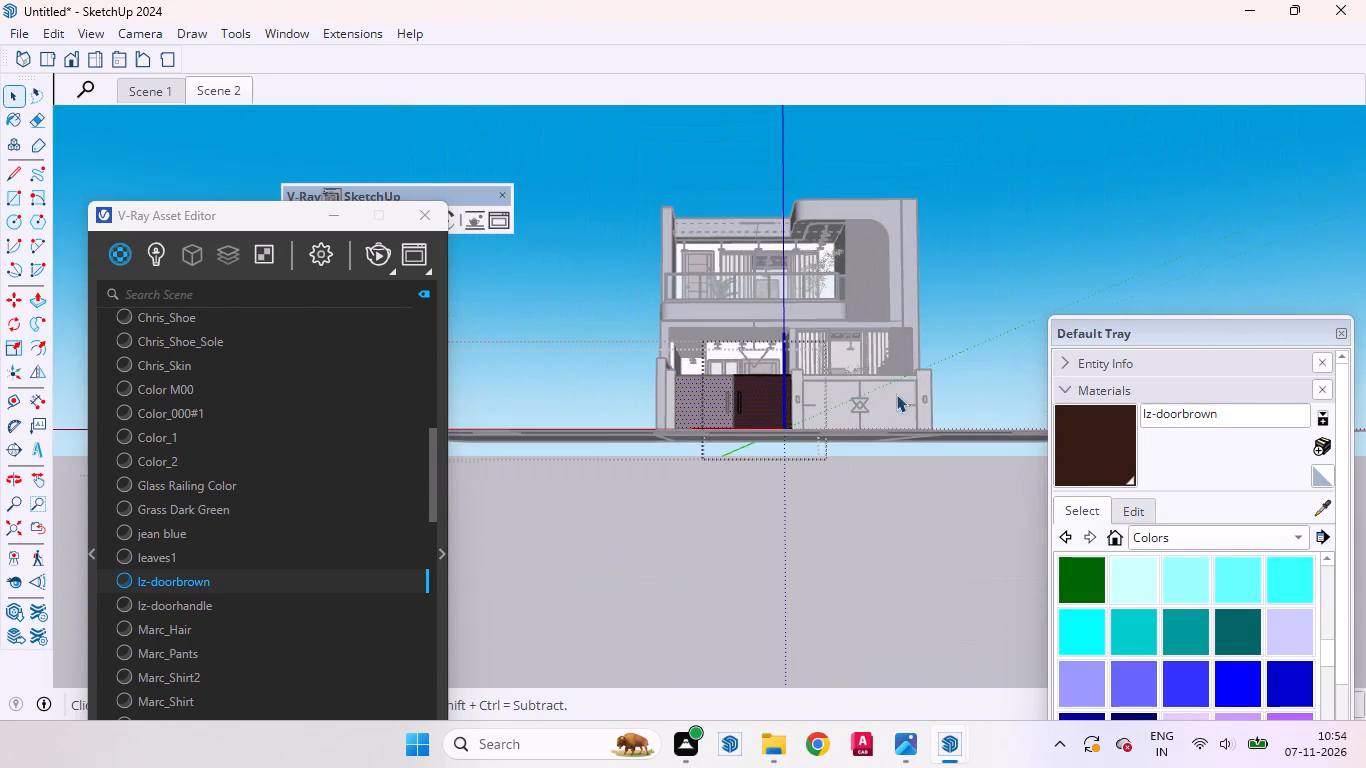
pyautogui.doubleClick(1006, 292)
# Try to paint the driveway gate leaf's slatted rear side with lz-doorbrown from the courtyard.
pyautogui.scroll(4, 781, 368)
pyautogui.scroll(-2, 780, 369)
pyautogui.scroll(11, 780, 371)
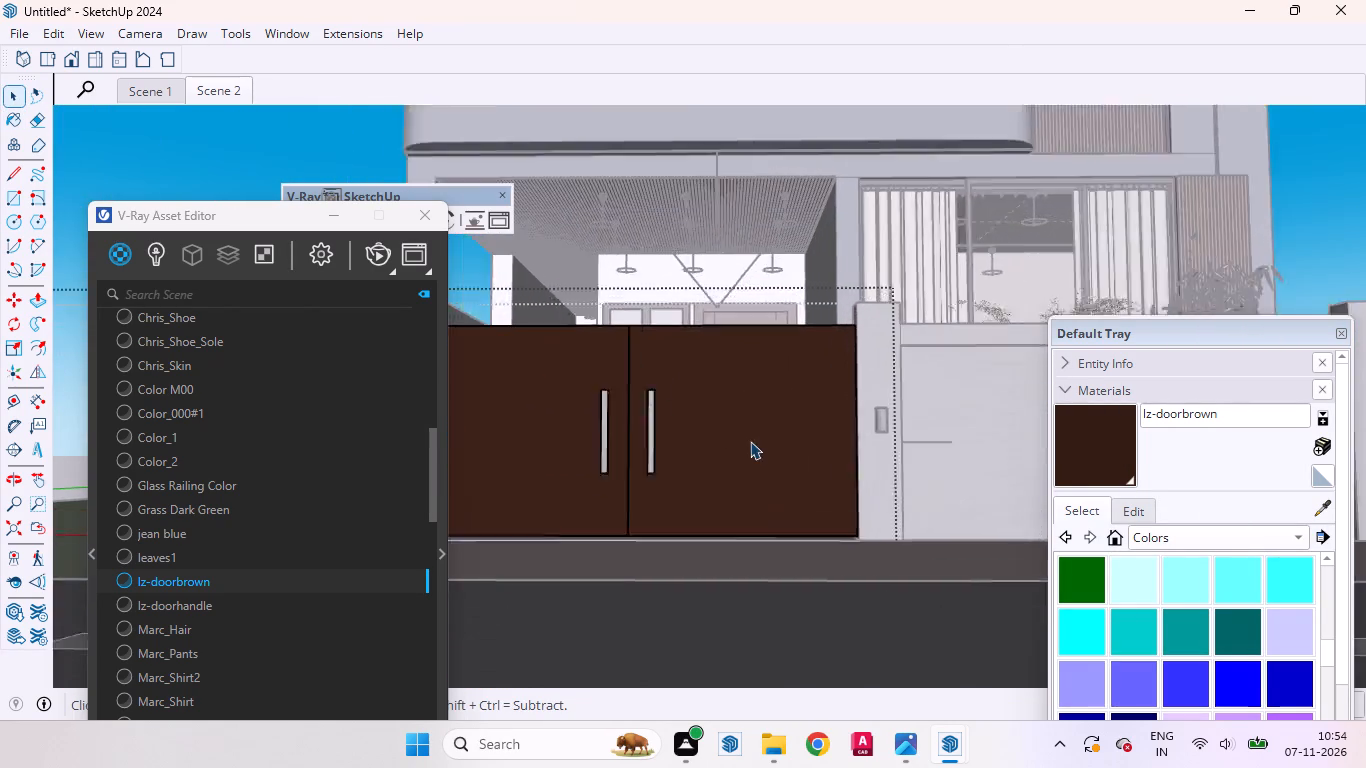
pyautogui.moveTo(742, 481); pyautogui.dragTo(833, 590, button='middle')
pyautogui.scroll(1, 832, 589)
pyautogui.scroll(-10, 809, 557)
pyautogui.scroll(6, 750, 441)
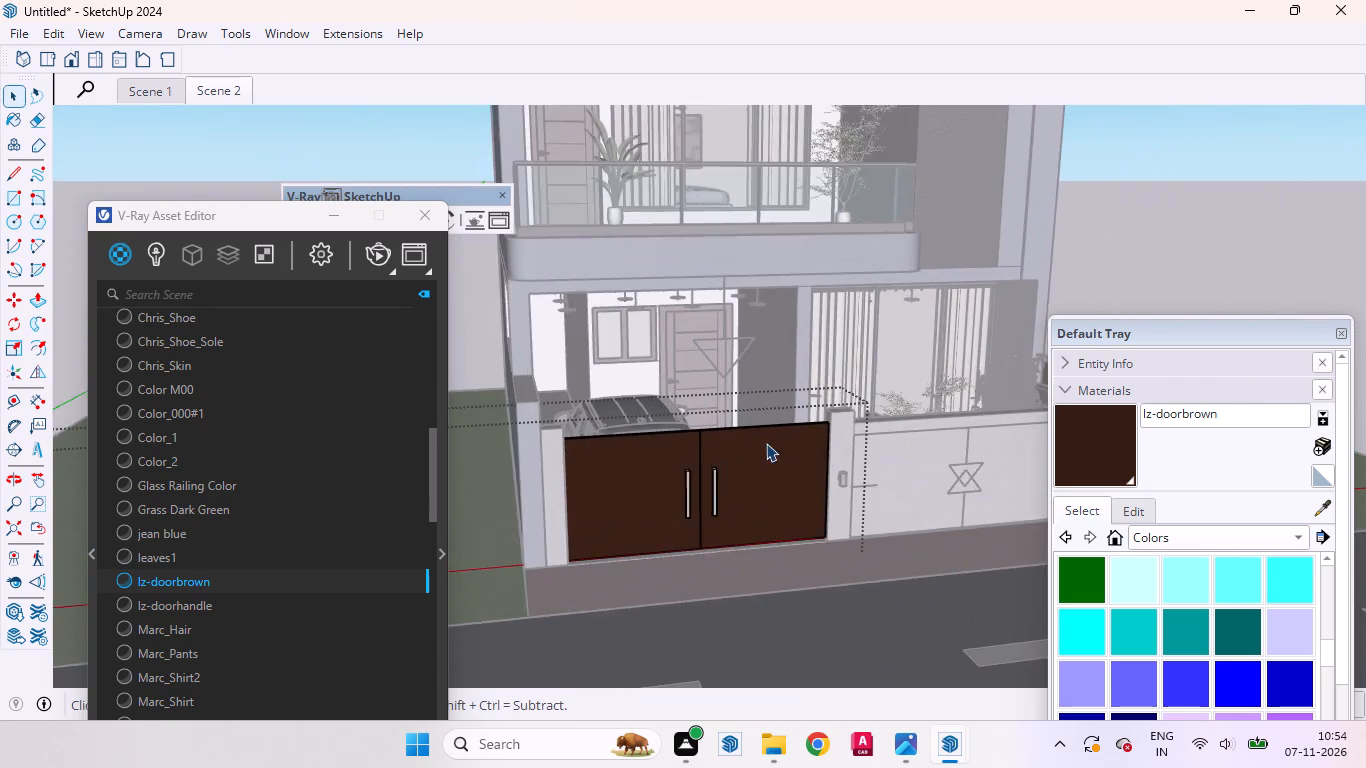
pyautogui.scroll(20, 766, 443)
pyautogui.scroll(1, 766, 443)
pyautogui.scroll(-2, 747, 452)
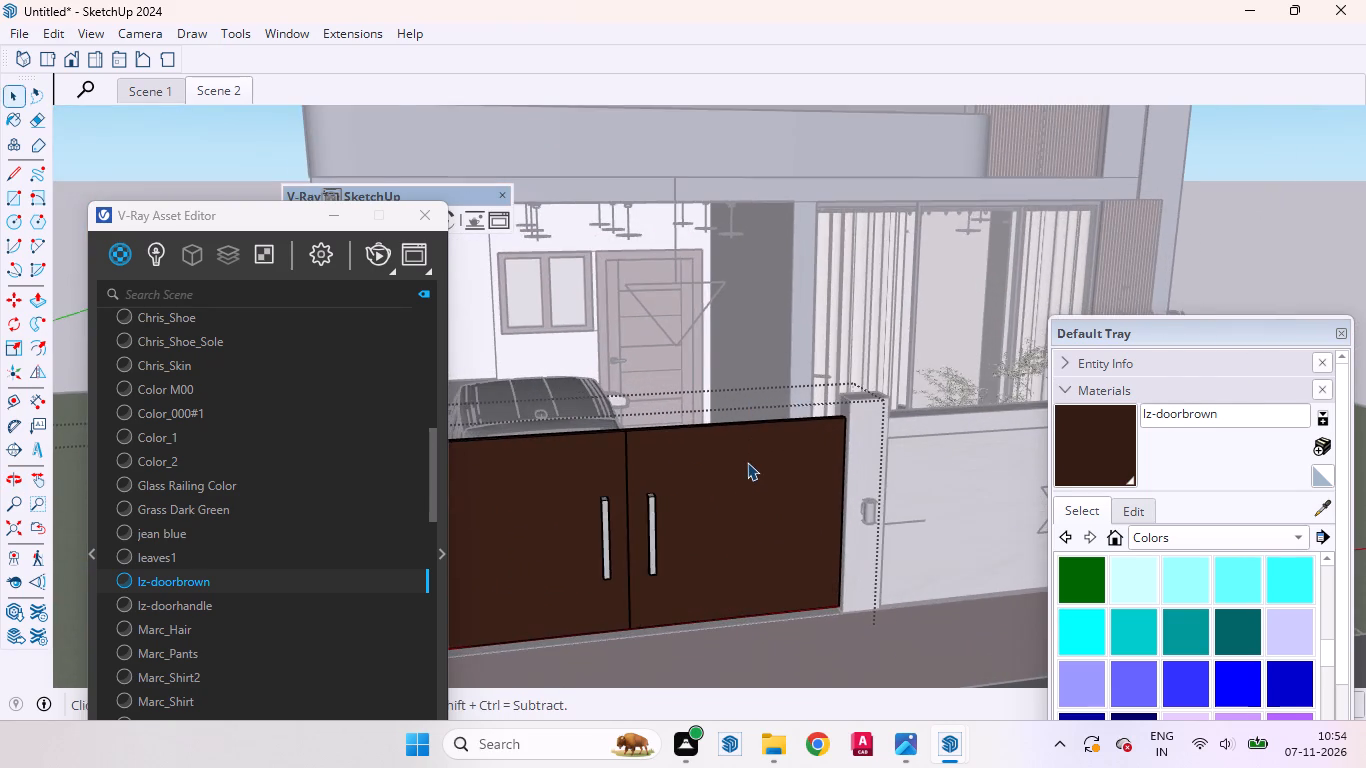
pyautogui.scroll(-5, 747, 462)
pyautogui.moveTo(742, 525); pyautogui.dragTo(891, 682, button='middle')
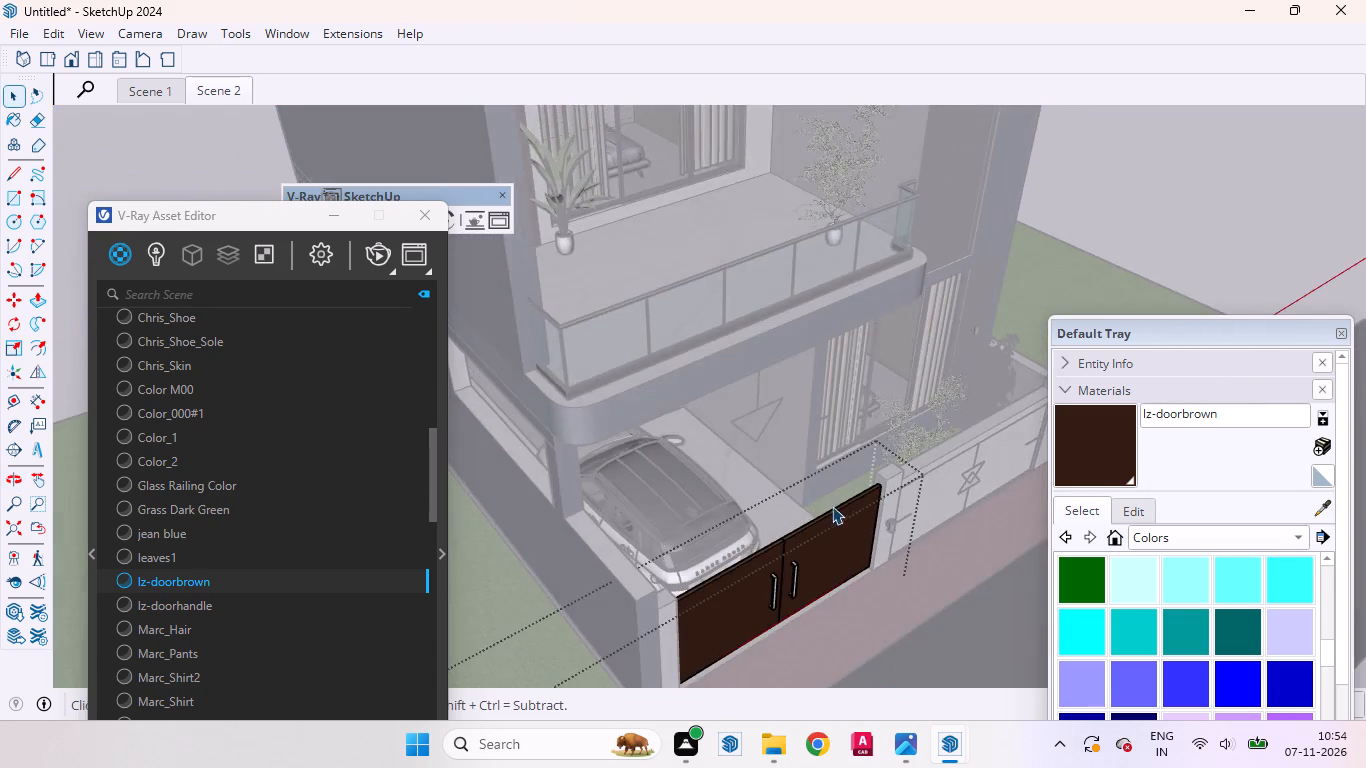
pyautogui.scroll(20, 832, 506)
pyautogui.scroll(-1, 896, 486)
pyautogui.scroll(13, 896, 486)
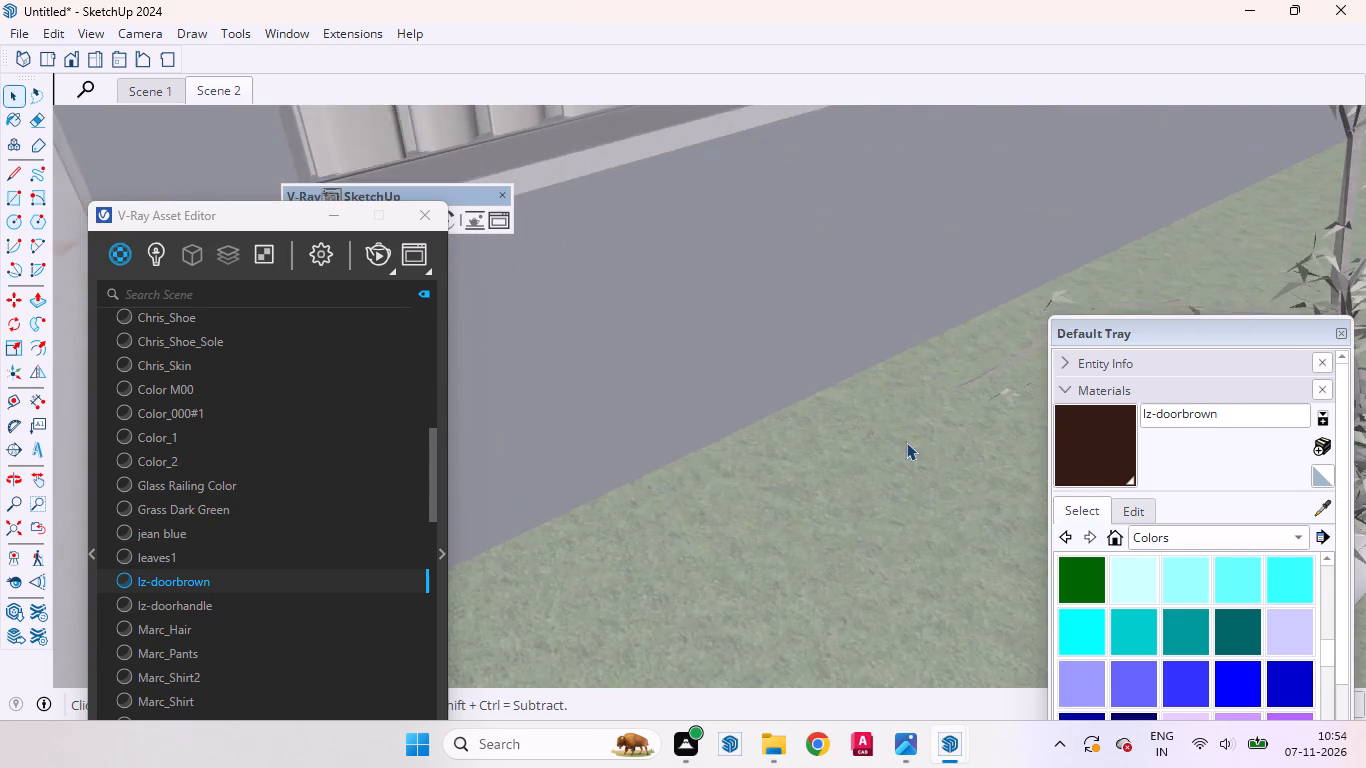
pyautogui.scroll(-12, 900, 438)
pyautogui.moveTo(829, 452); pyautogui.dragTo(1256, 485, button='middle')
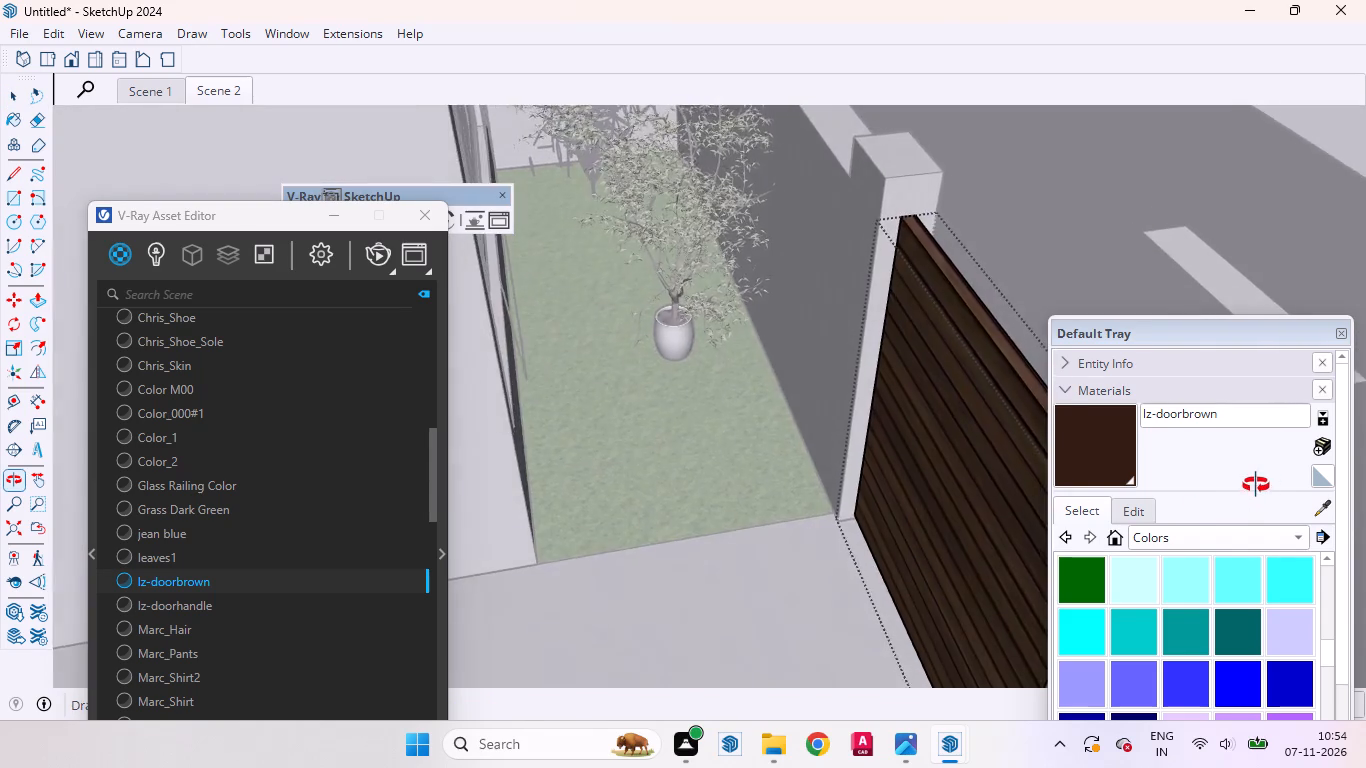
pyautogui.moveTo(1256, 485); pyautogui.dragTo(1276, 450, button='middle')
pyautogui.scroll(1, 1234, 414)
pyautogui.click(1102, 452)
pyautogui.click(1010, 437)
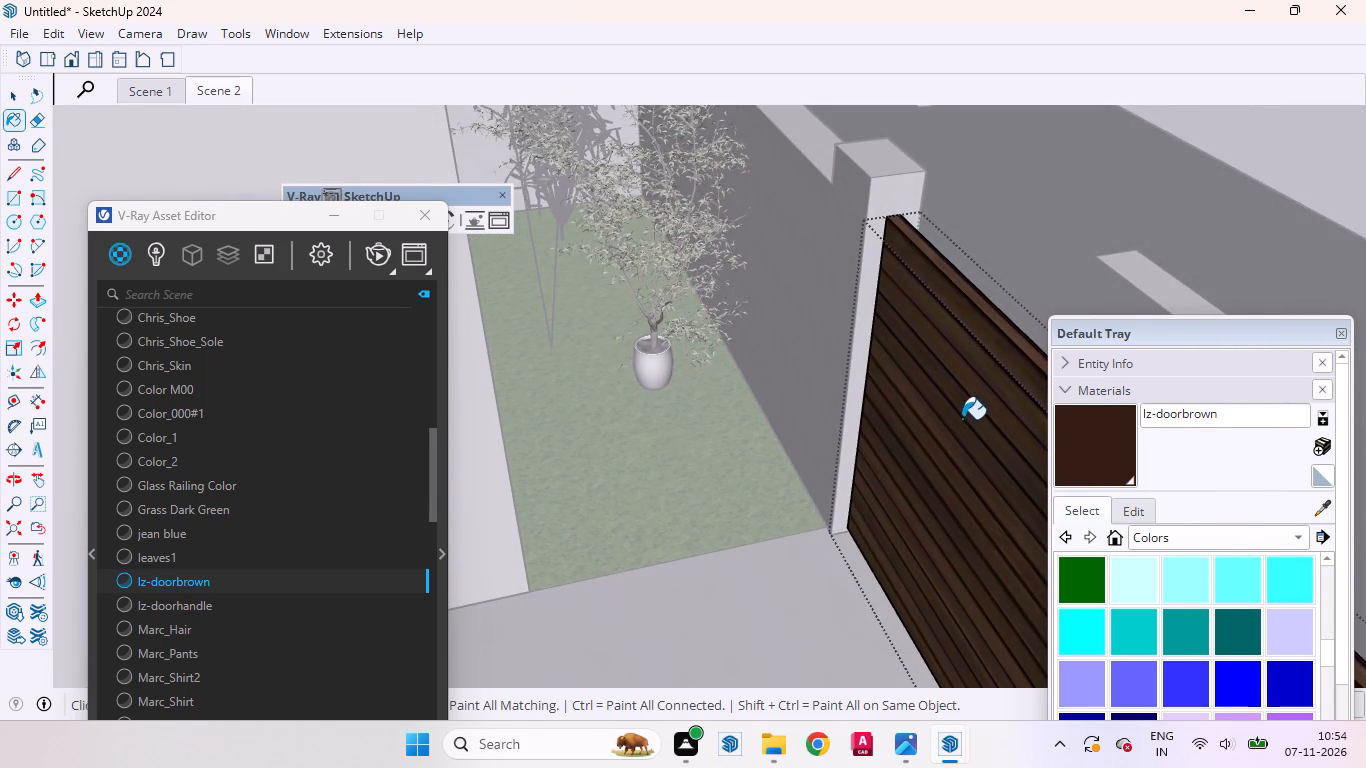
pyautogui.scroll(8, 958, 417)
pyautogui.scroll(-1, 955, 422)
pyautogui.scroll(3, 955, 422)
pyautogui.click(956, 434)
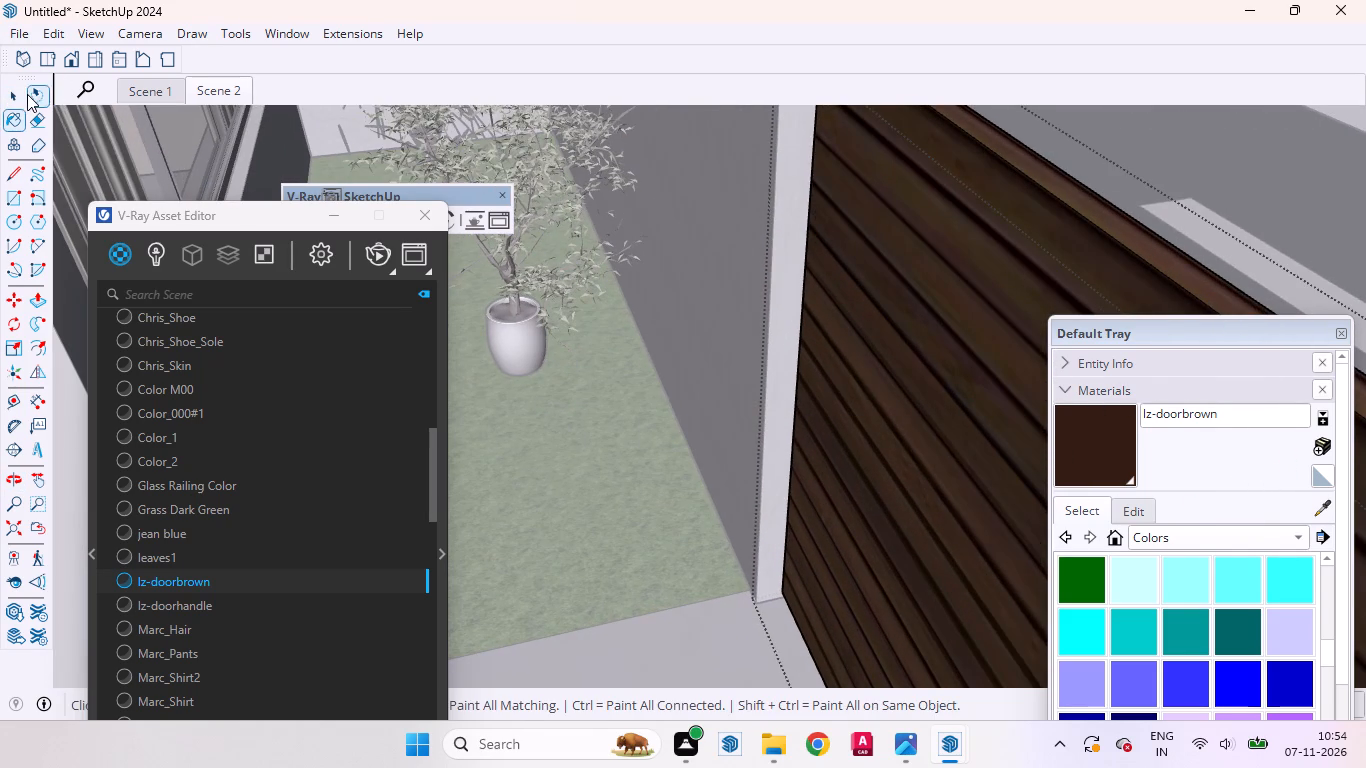
# Open the gate leaf for editing and paint its slatted rear face and top trim with lz-doorbrown.
pyautogui.click(13, 90)
pyautogui.click(916, 352)
pyautogui.doubleClick(910, 350)
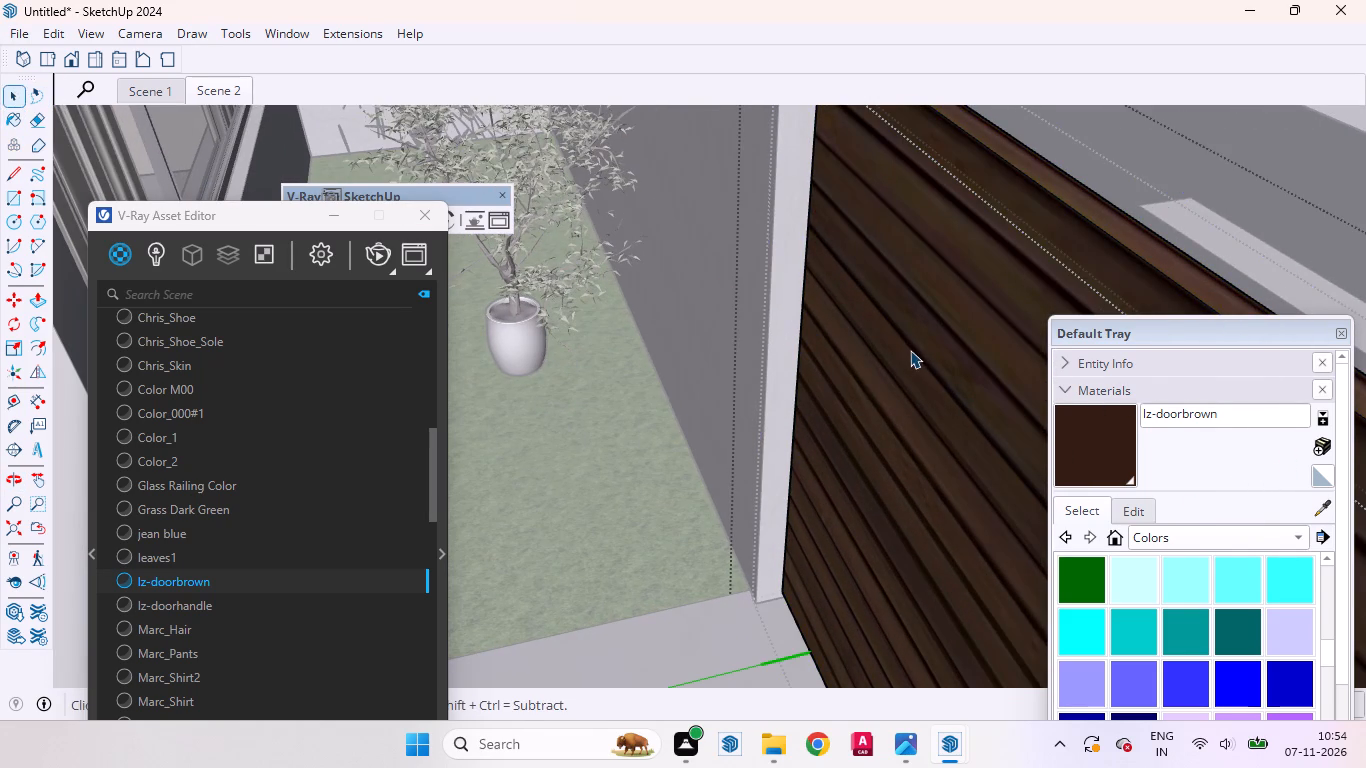
pyautogui.click(893, 346)
pyautogui.click(1079, 449)
pyautogui.click(950, 416)
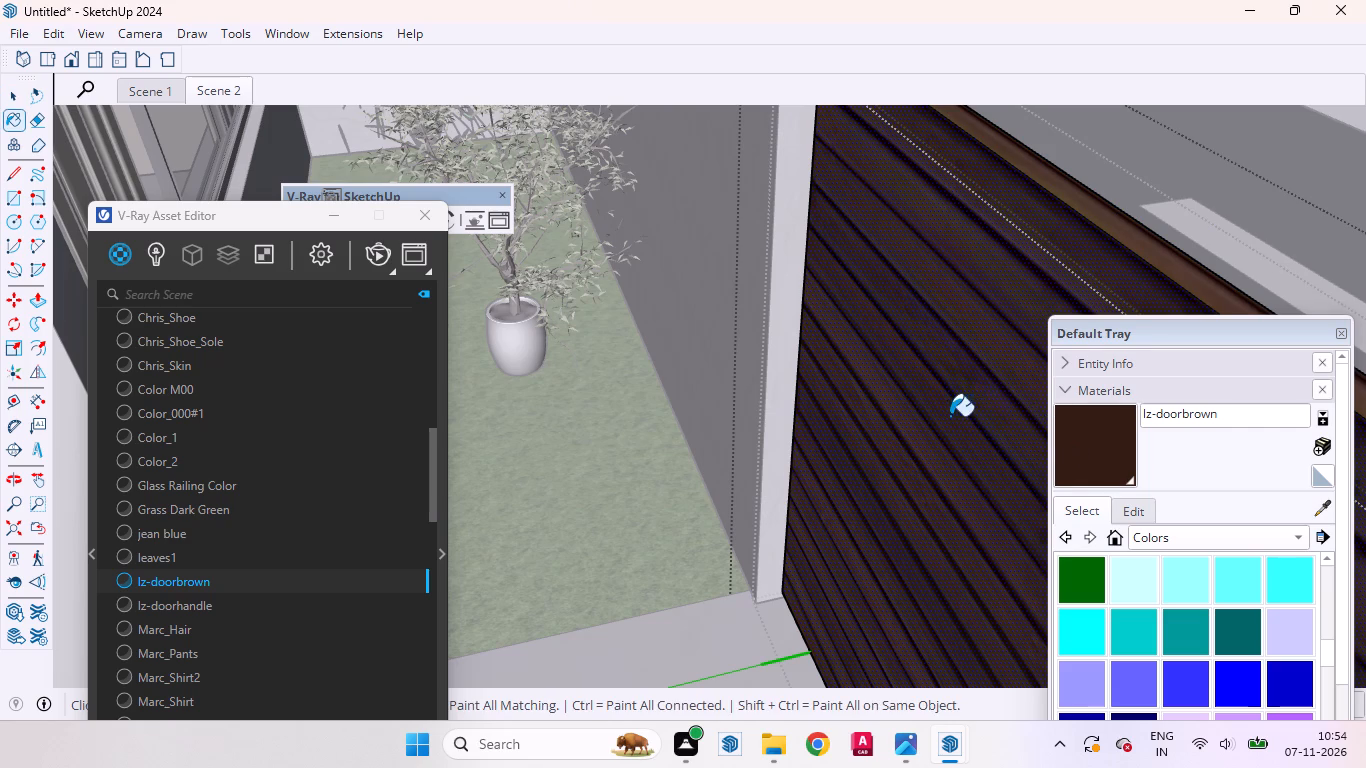
pyautogui.scroll(11, 1063, 237)
pyautogui.click(1114, 202)
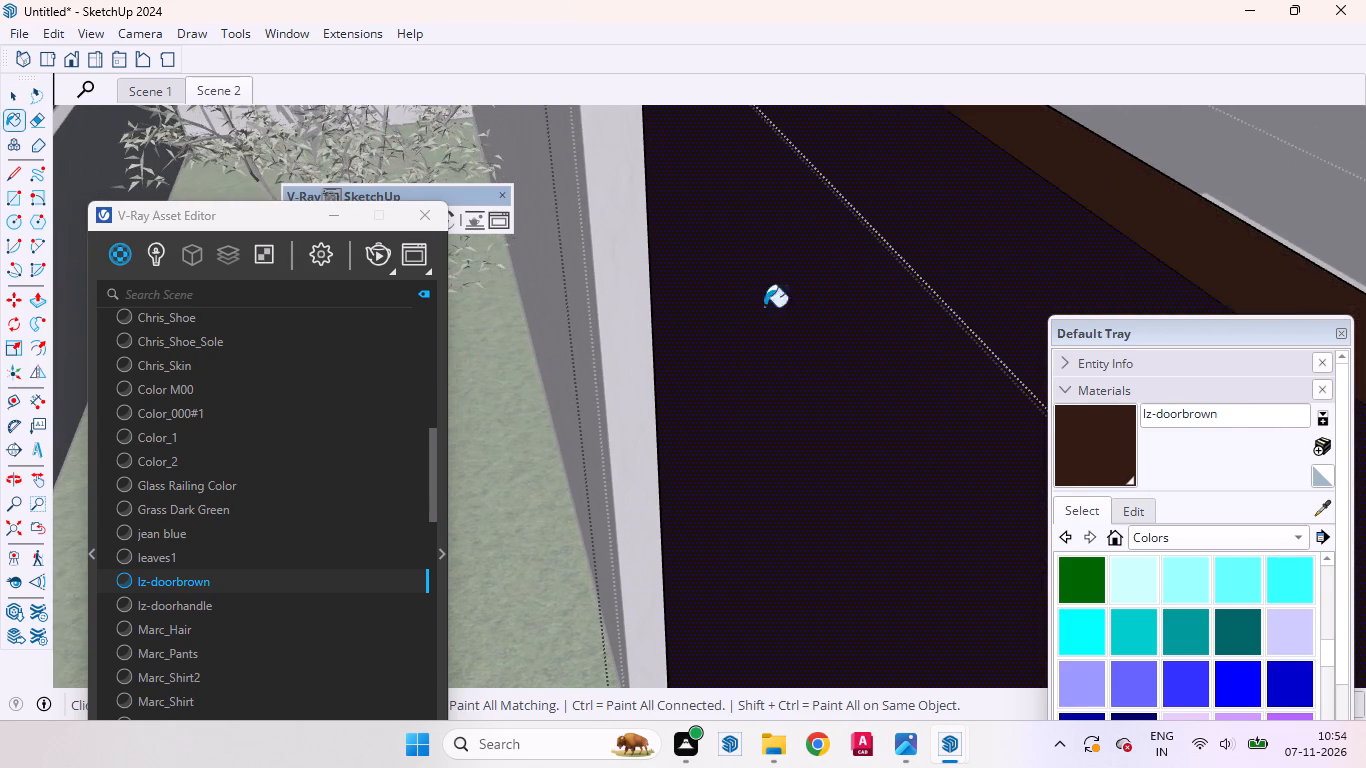
pyautogui.scroll(-7, 715, 413)
pyautogui.moveTo(714, 426); pyautogui.dragTo(586, 441, button='middle')
pyautogui.scroll(-2, 588, 433)
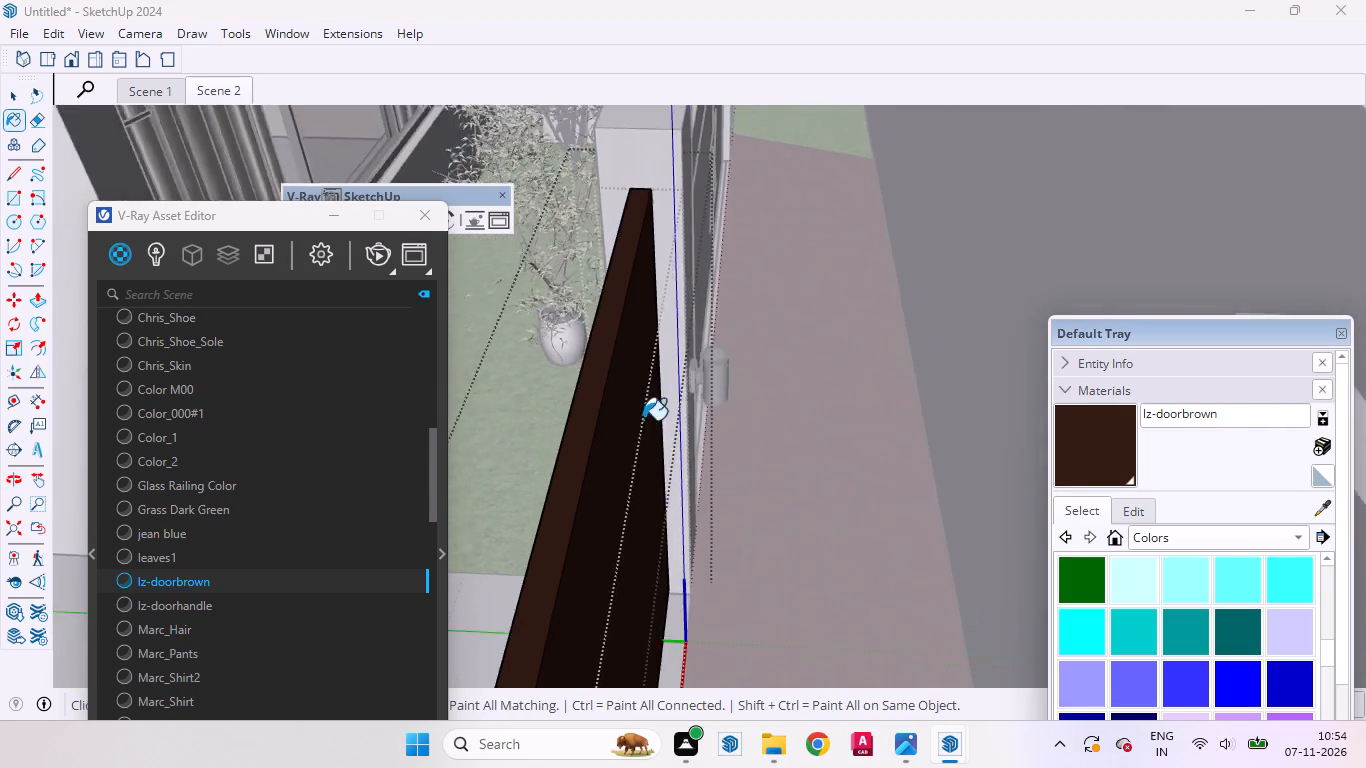
pyautogui.scroll(-5, 643, 420)
# Leave the gate's editing levels and restore the Scene 2 view.
pyautogui.click(10, 94)
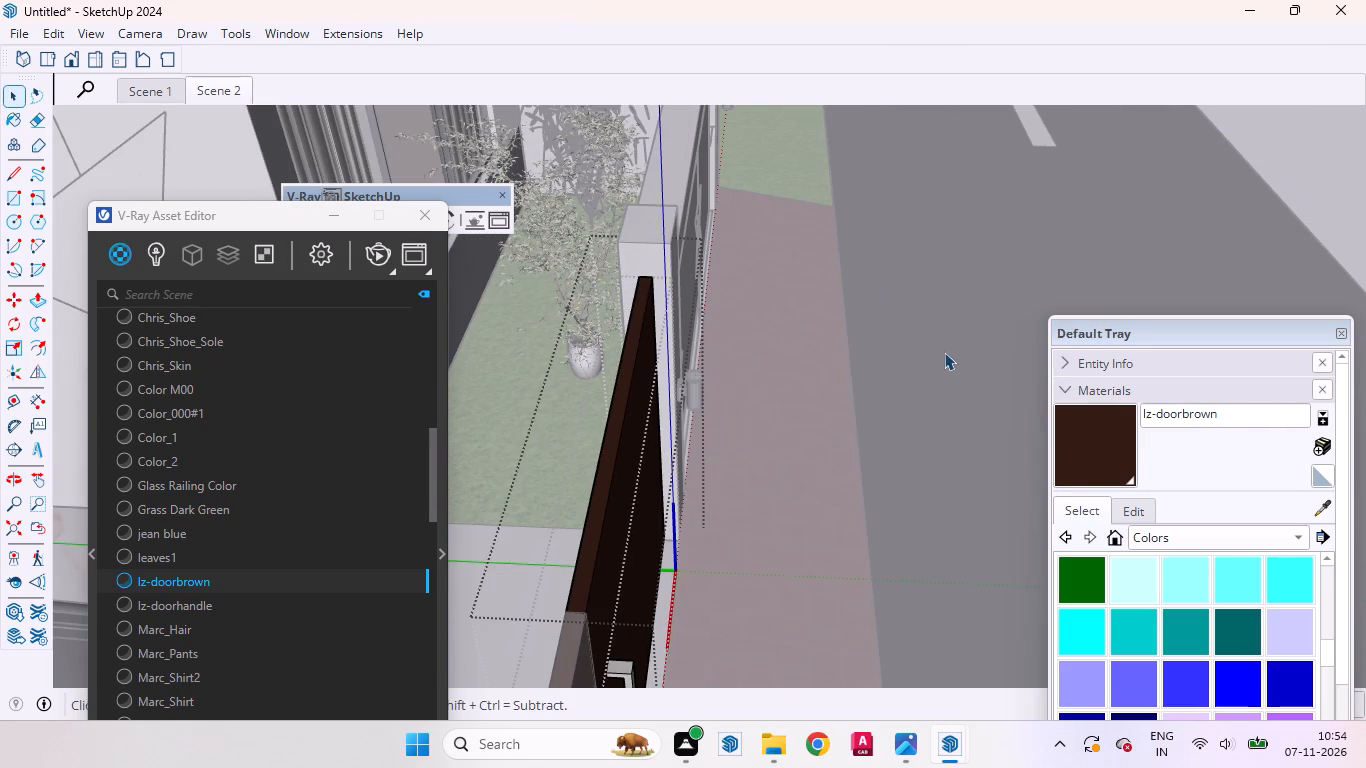
pyautogui.click(944, 352)
pyautogui.click(225, 89)
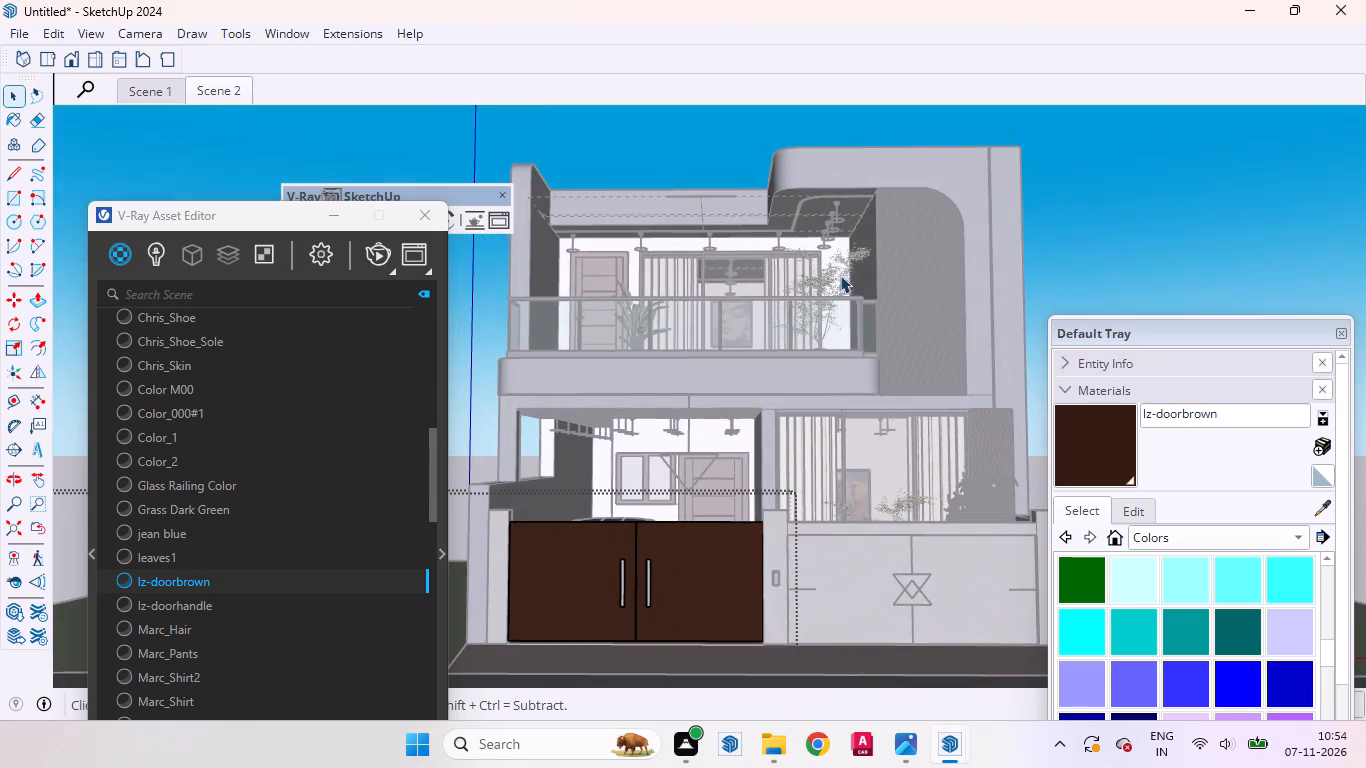
pyautogui.doubleClick(1069, 212)
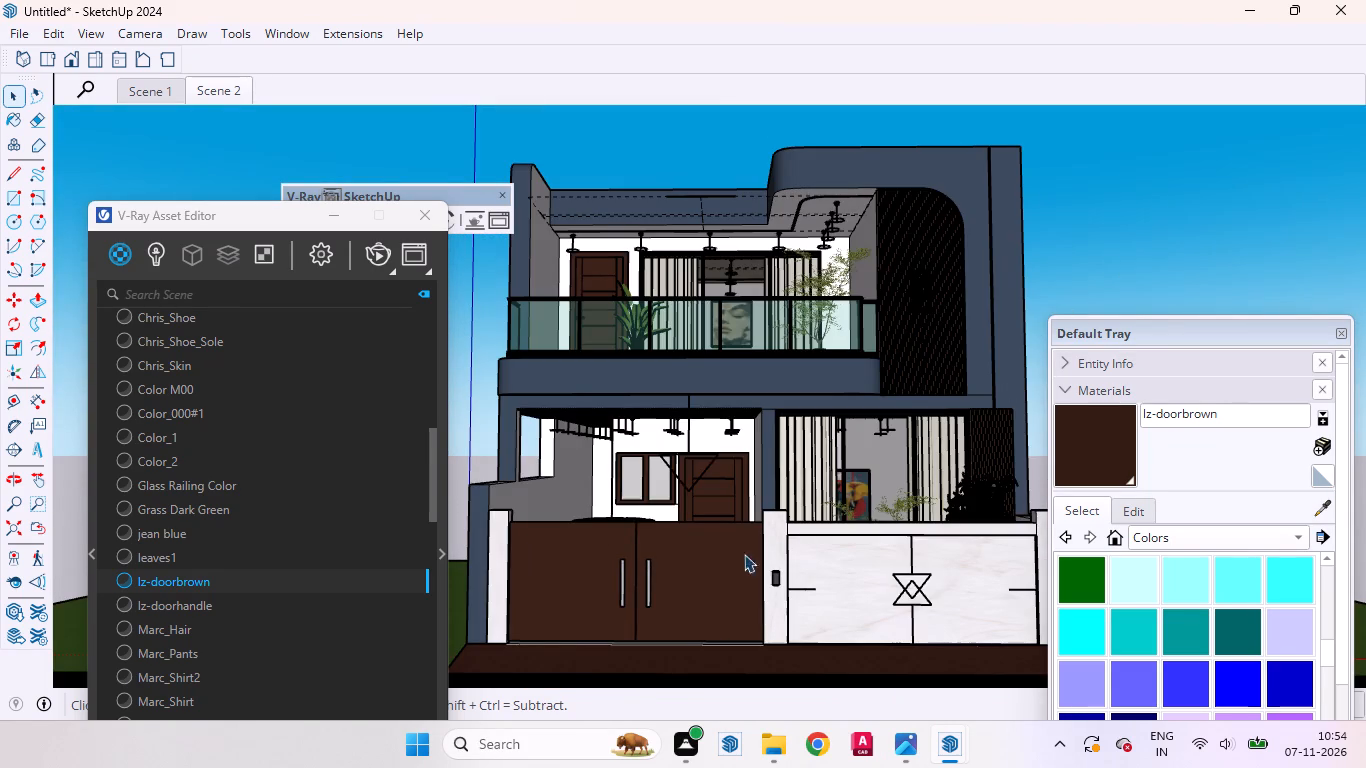
# Examine the recoloured gate against the entrance door, balcony railing and facade from the front.
pyautogui.scroll(4, 917, 269)
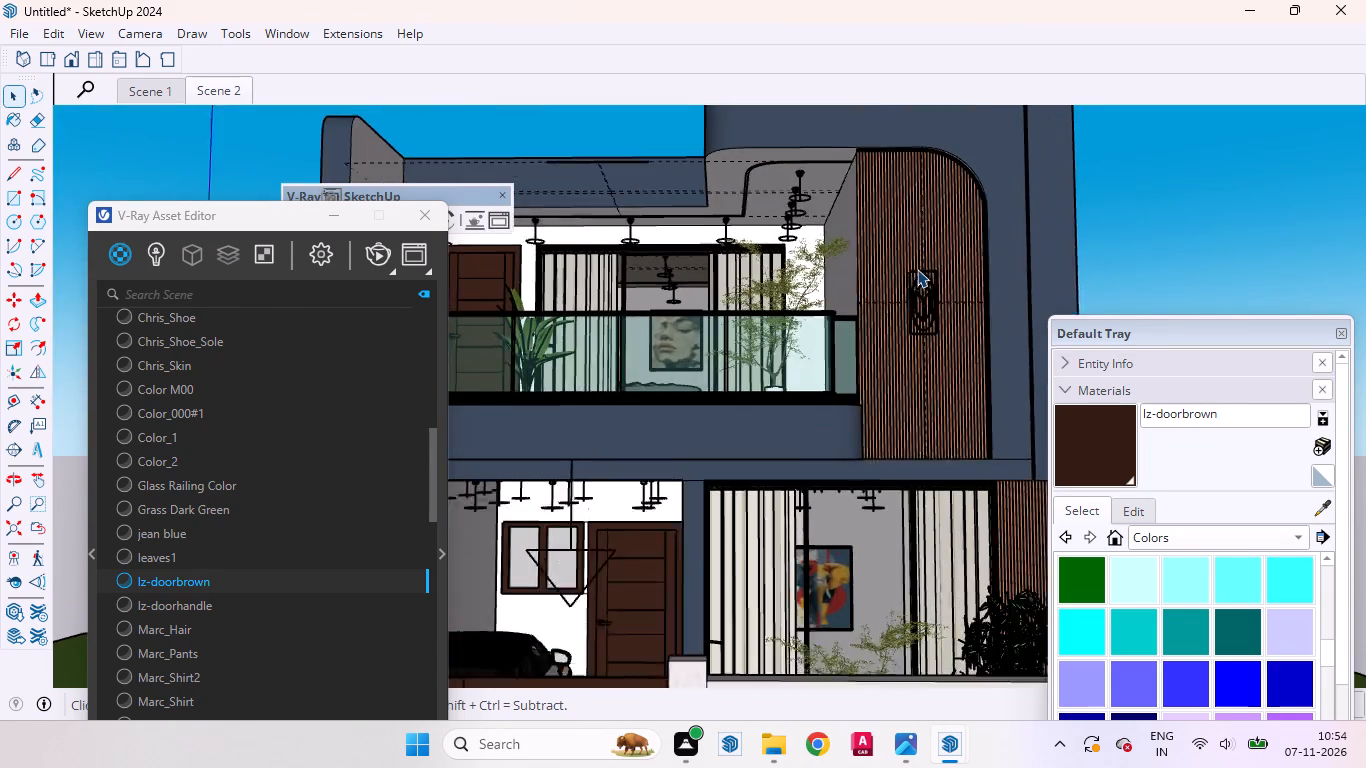
pyautogui.scroll(1, 917, 269)
pyautogui.scroll(-6, 927, 273)
pyautogui.scroll(11, 671, 595)
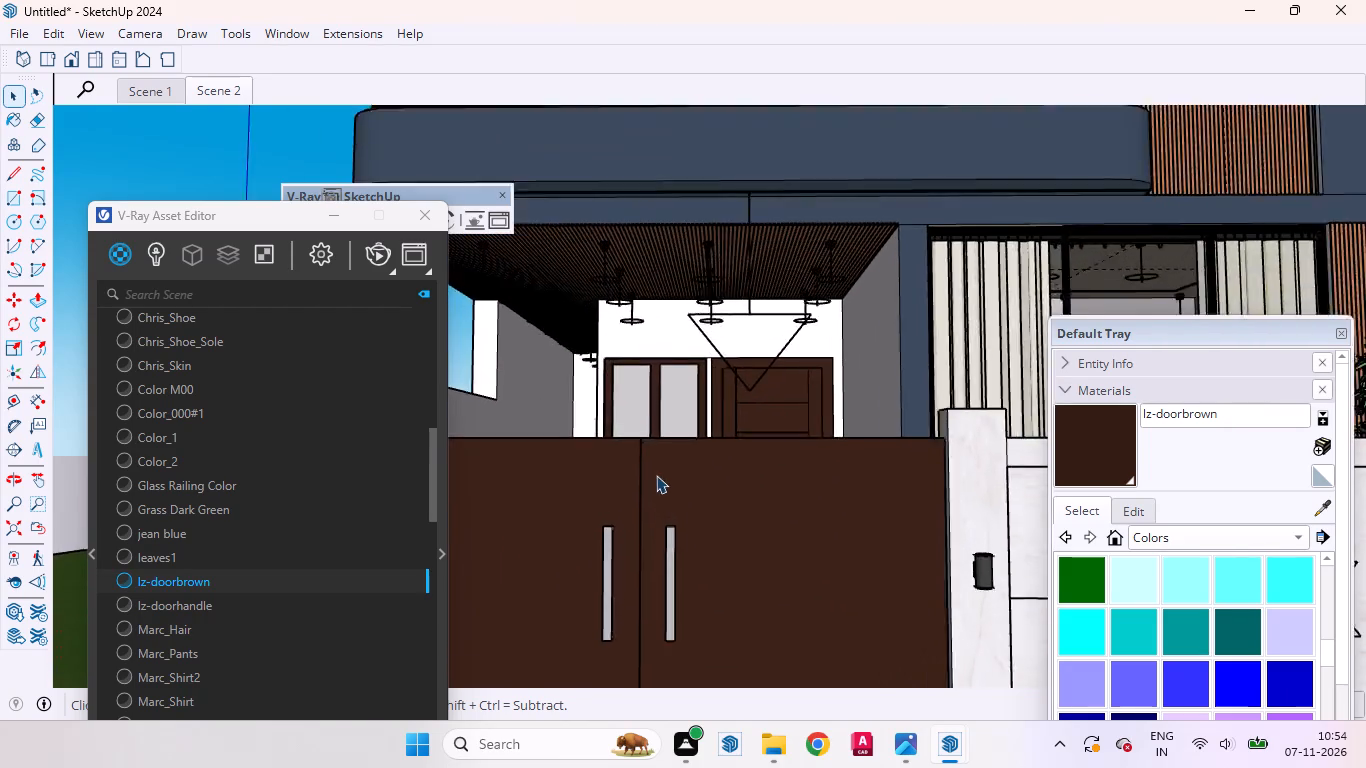
pyautogui.scroll(4, 656, 475)
pyautogui.moveTo(640, 386); pyautogui.dragTo(650, 438, button='middle')
pyautogui.scroll(1, 651, 437)
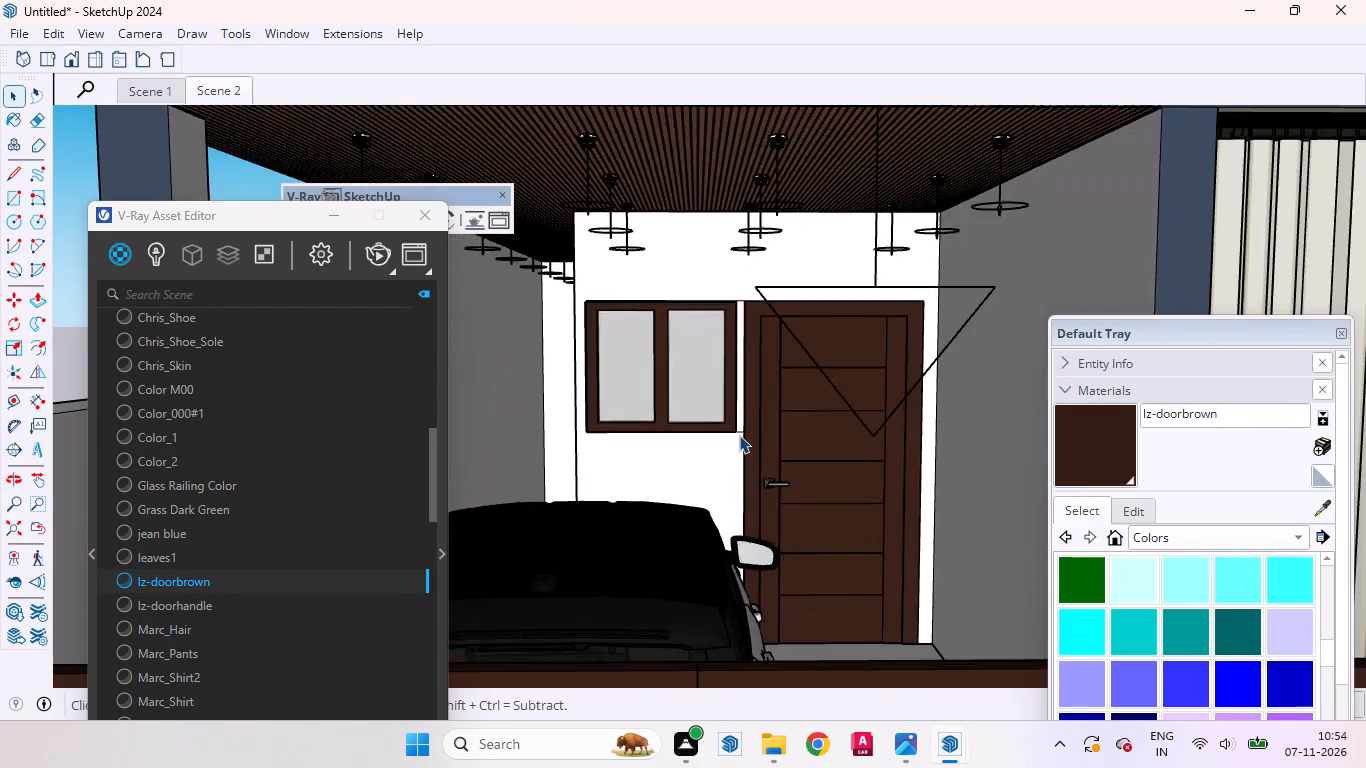
pyautogui.scroll(-7, 739, 435)
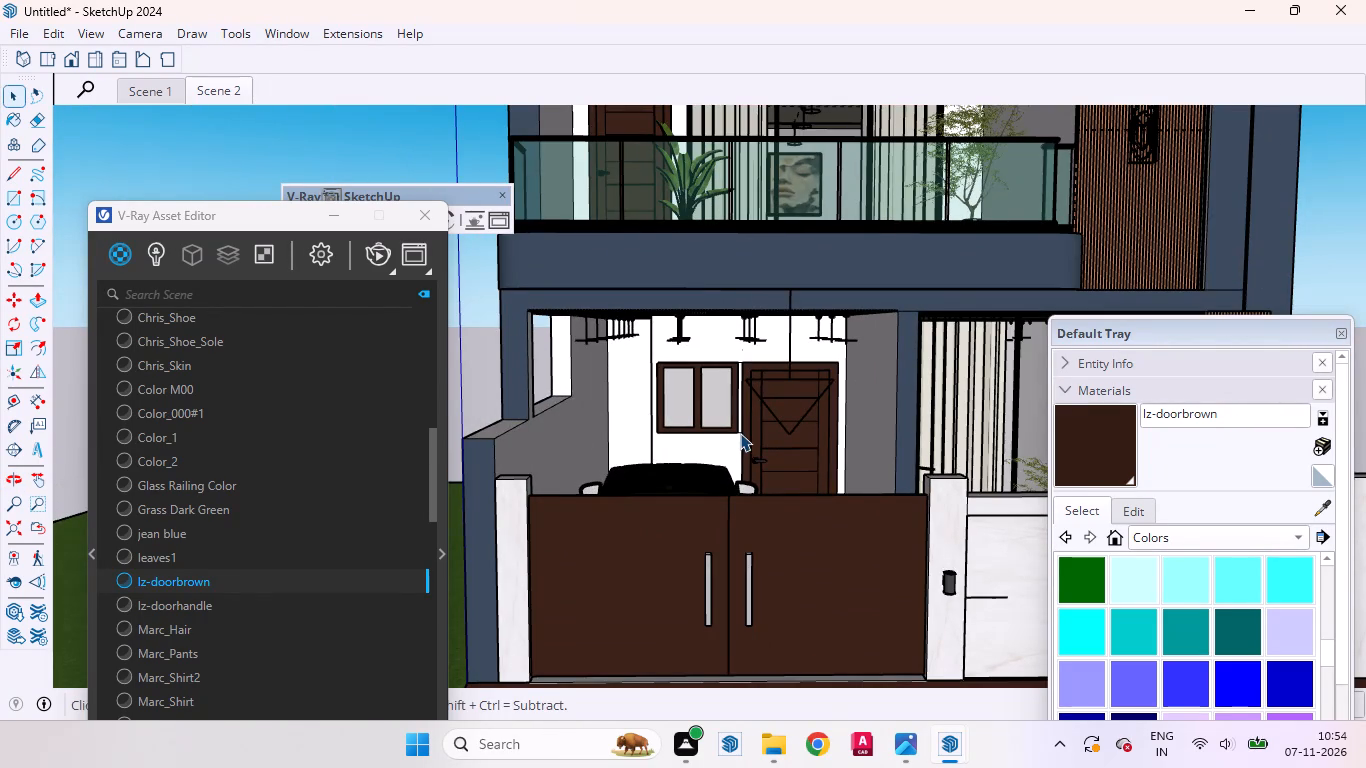
pyautogui.scroll(-1, 740, 441)
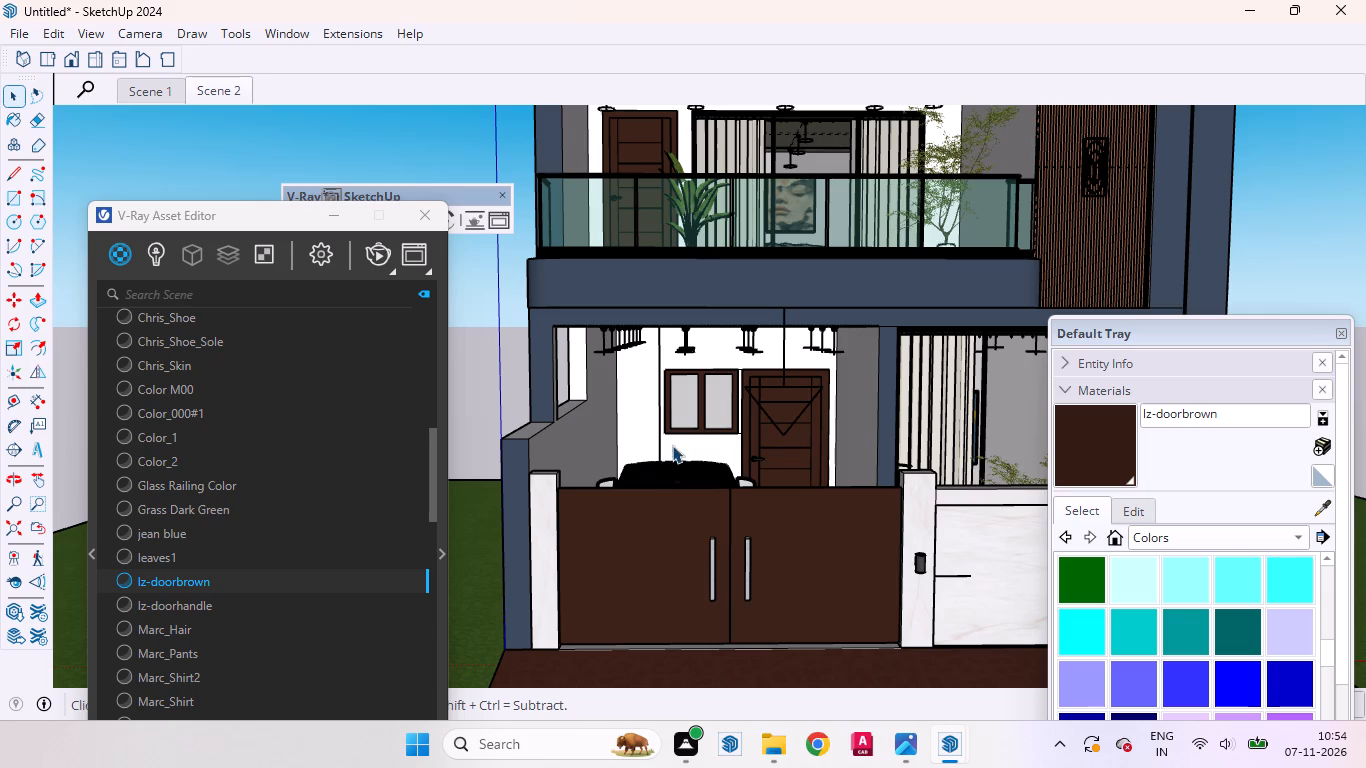
pyautogui.scroll(-3, 785, 451)
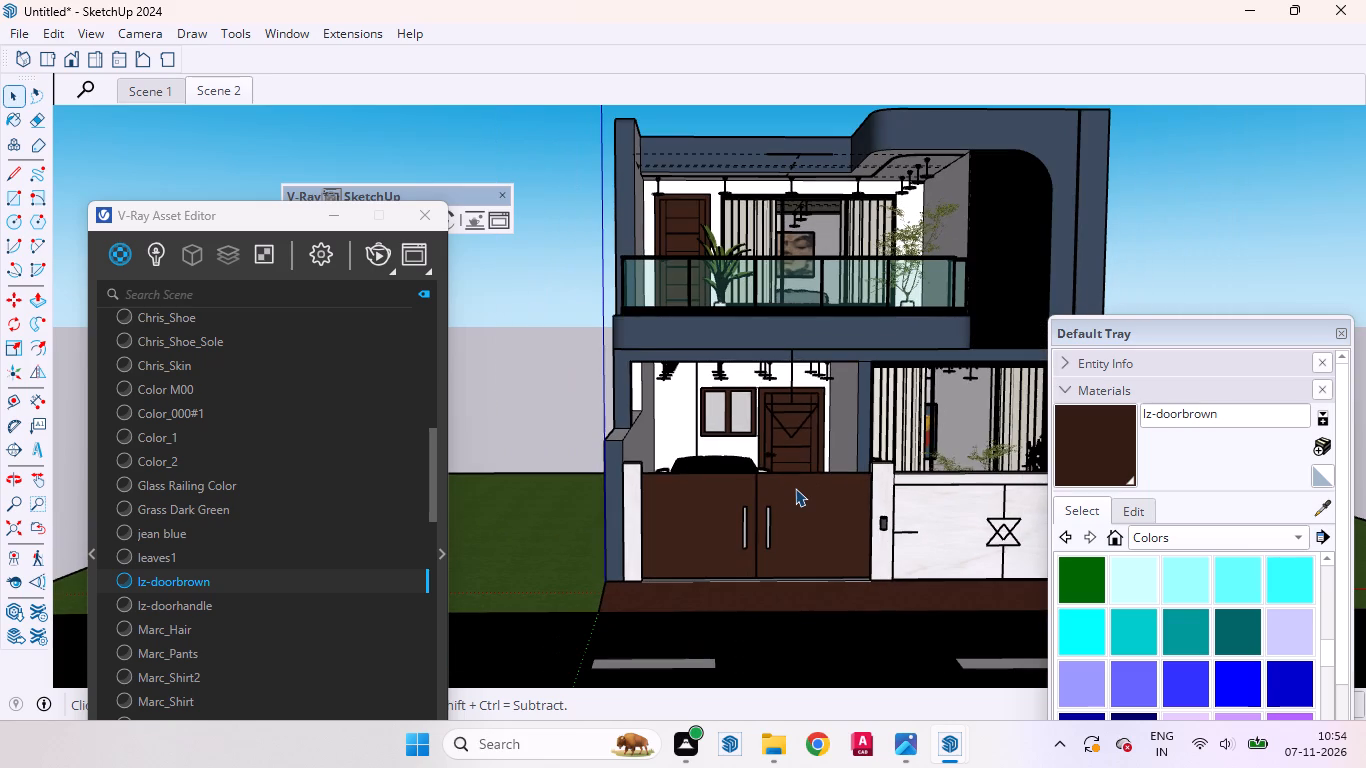
pyautogui.scroll(2, 795, 512)
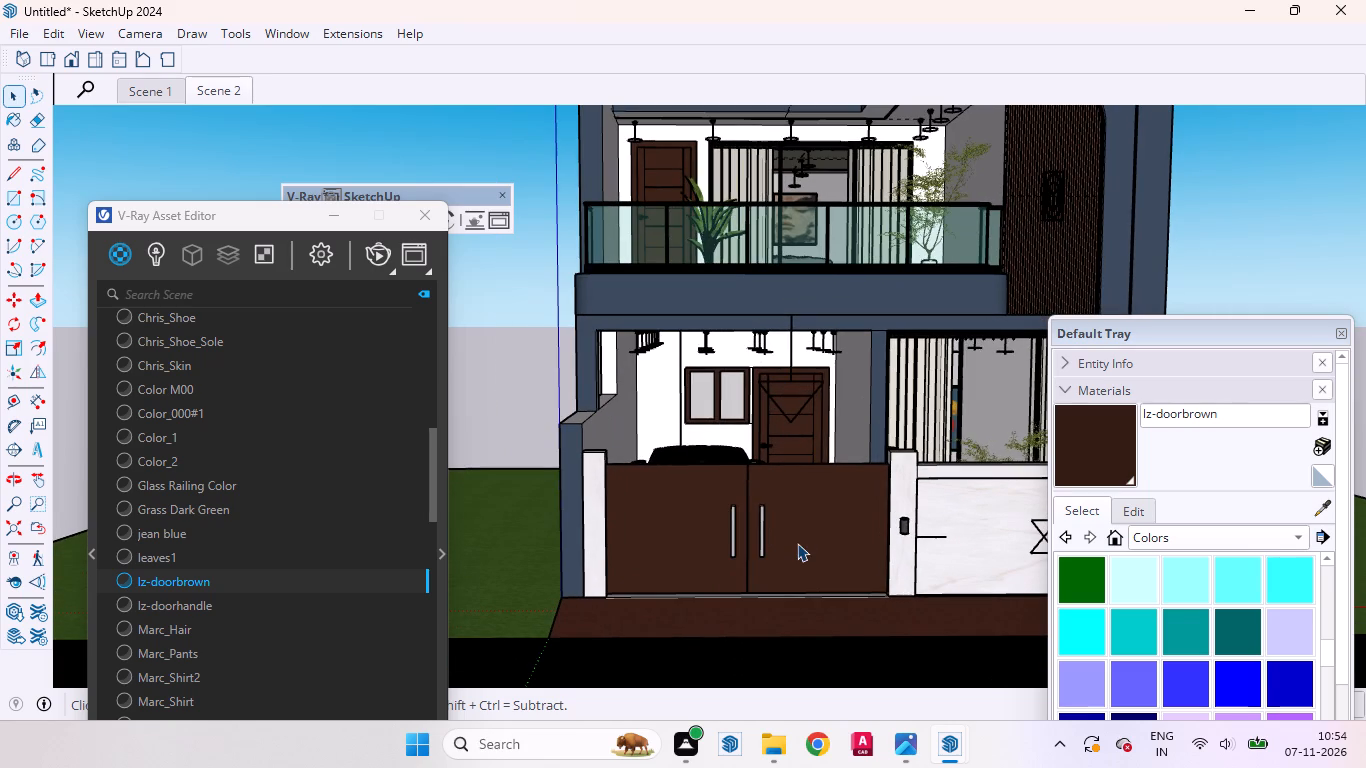
pyautogui.moveTo(797, 543); pyautogui.dragTo(786, 512, button='middle')
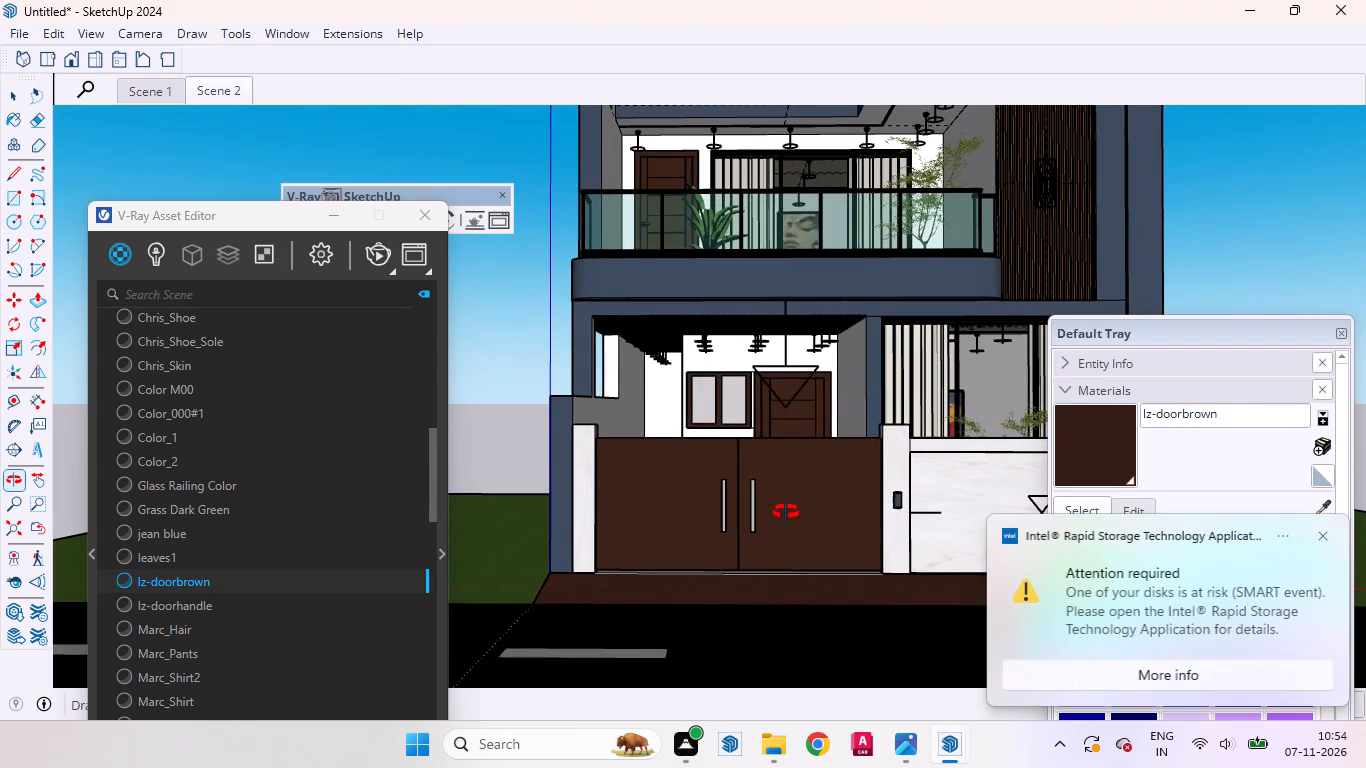
pyautogui.moveTo(786, 512); pyautogui.dragTo(787, 512, button='middle')
pyautogui.scroll(-3, 787, 512)
pyautogui.scroll(14, 760, 392)
pyautogui.scroll(-8, 755, 396)
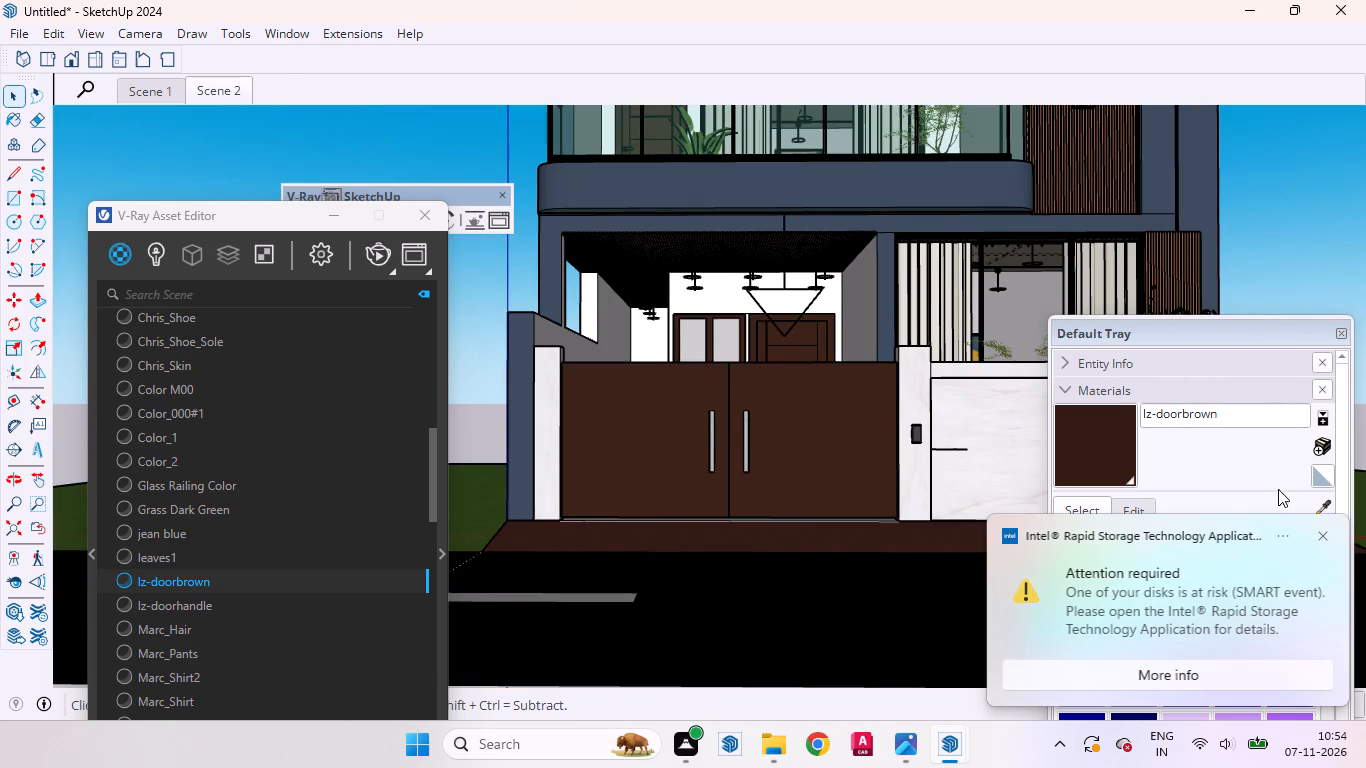
# Sample the black Color M09 material from the base strip of the balcony's glass railing.
pyautogui.click(1324, 506)
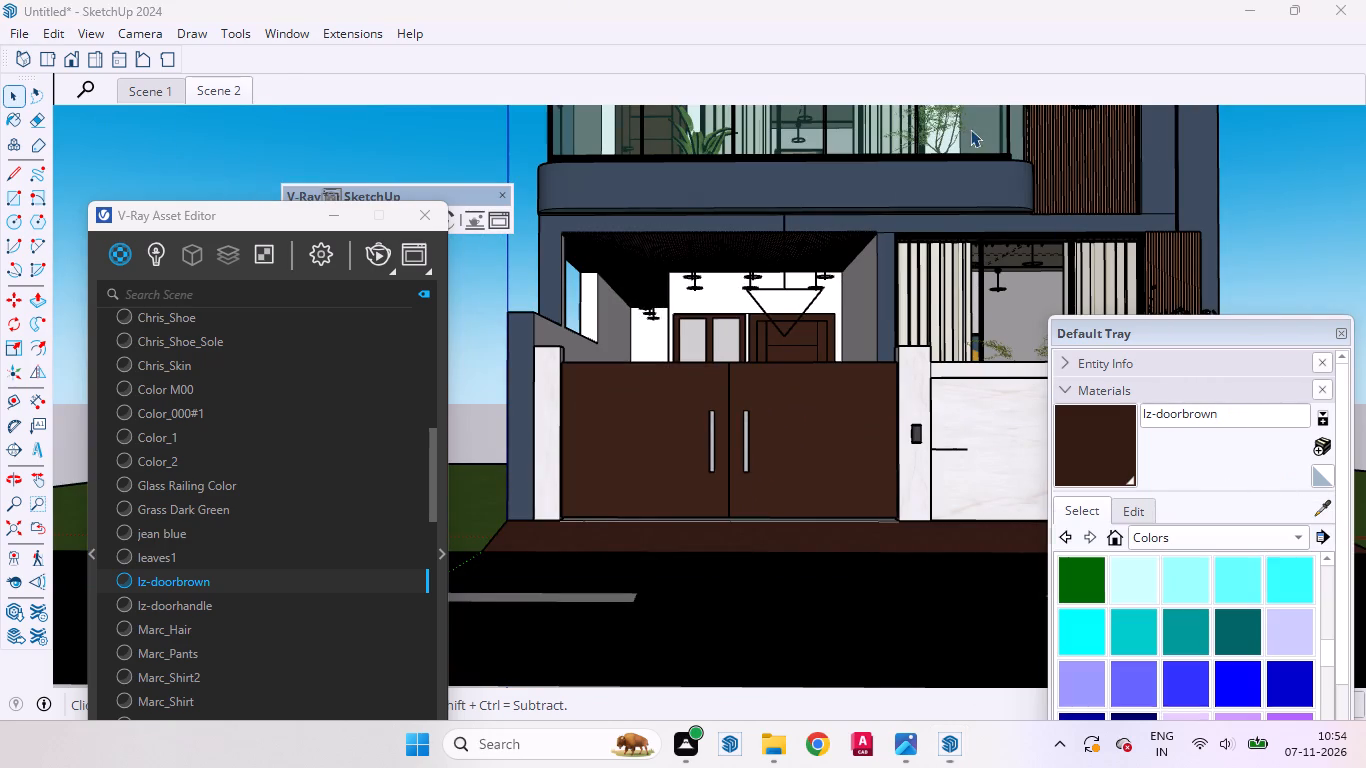
pyautogui.click(1324, 508)
pyautogui.scroll(-4, 931, 577)
pyautogui.scroll(12, 796, 57)
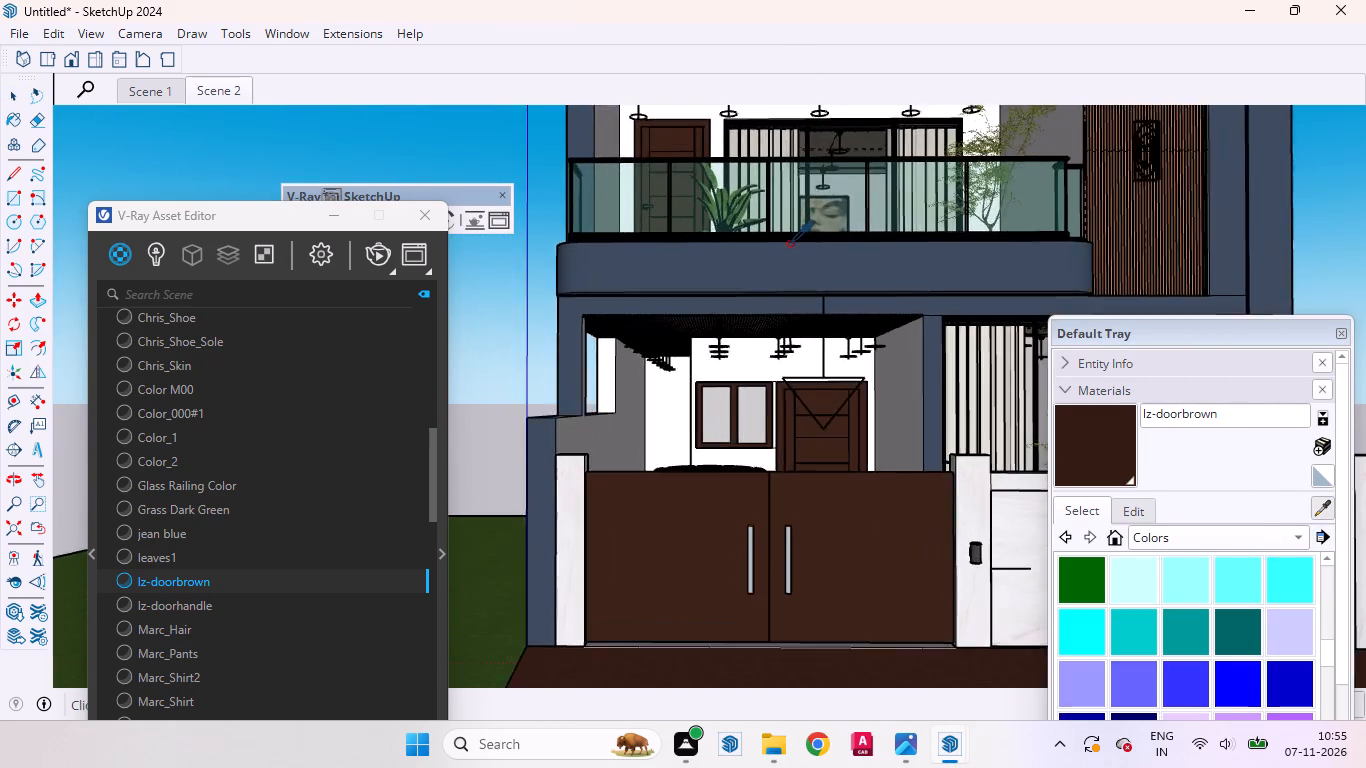
pyautogui.scroll(20, 789, 243)
pyautogui.click(772, 226)
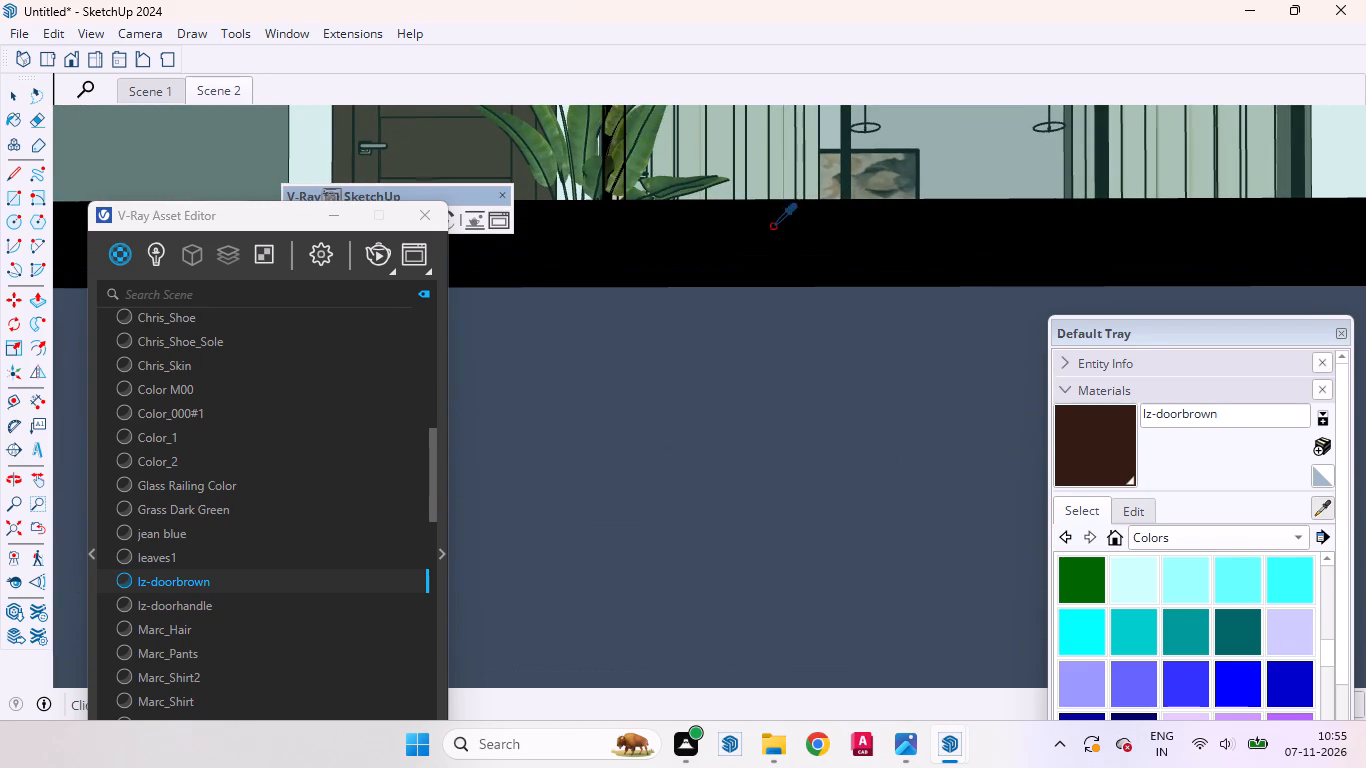
pyautogui.scroll(-20, 822, 254)
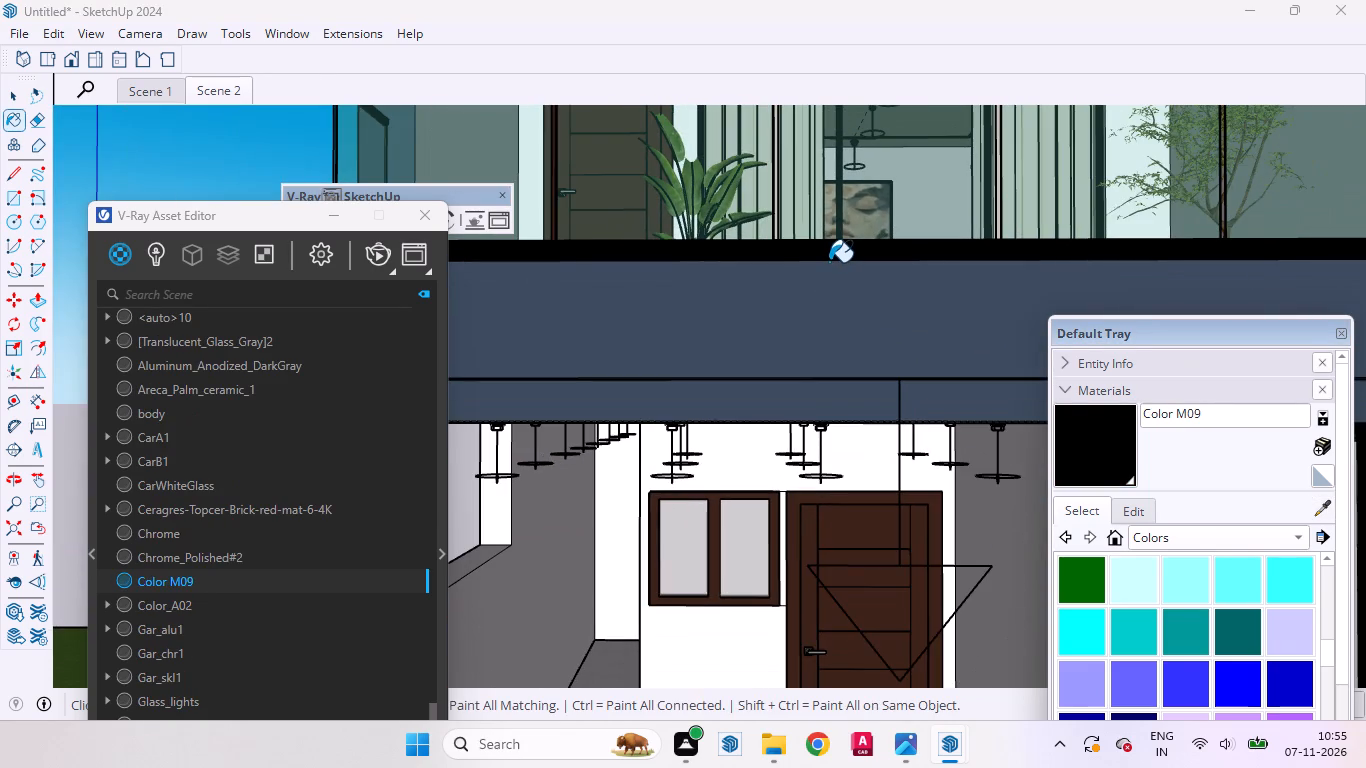
pyautogui.press('space')
# Open the gate leaf beside the marble wall for editing and paint its pull handle's front face with Color M09.
pyautogui.scroll(-10, 825, 259)
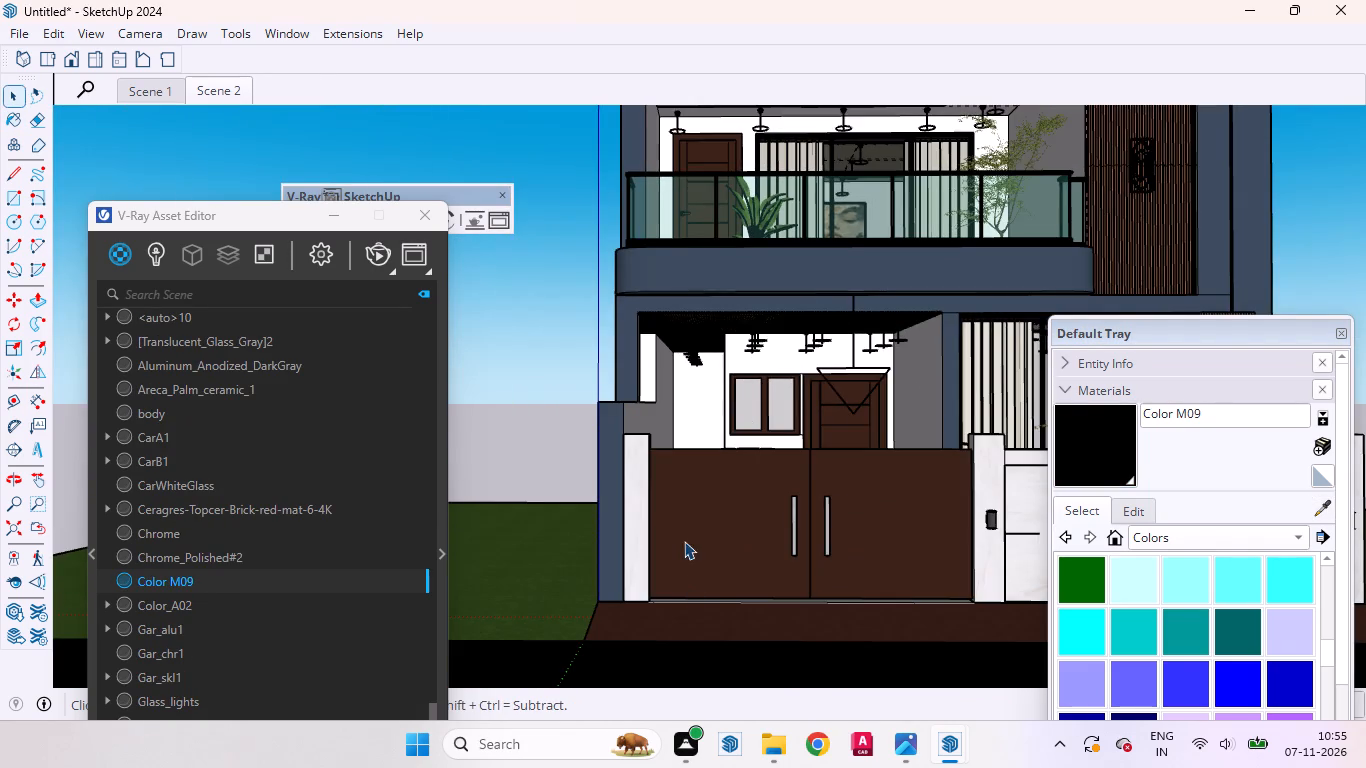
pyautogui.scroll(-3, 751, 314)
pyautogui.scroll(1, 753, 311)
pyautogui.scroll(-3, 753, 311)
pyautogui.scroll(13, 772, 496)
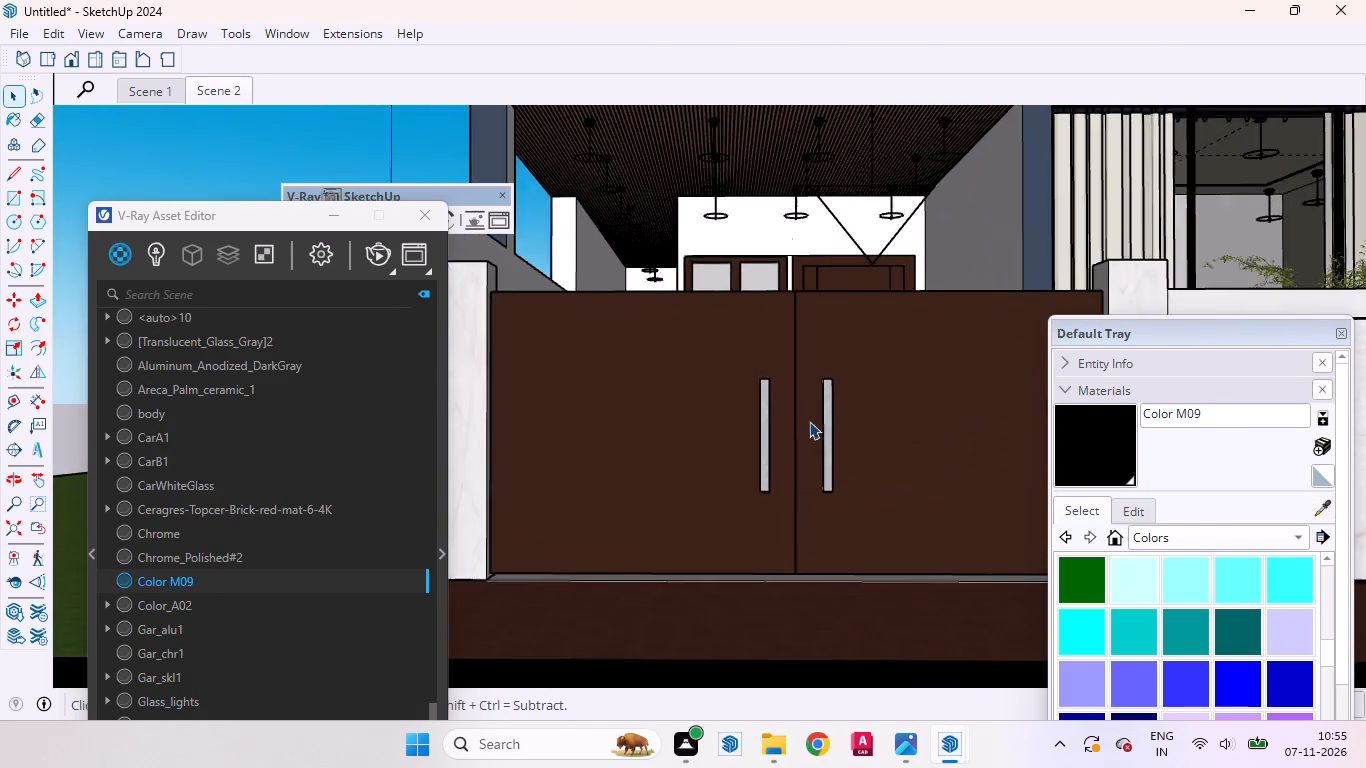
pyautogui.scroll(3, 809, 421)
pyautogui.scroll(-1, 849, 393)
pyautogui.scroll(1, 850, 393)
pyautogui.scroll(-1, 848, 388)
pyautogui.scroll(4, 848, 389)
pyautogui.moveTo(835, 442); pyautogui.dragTo(891, 482, button='middle')
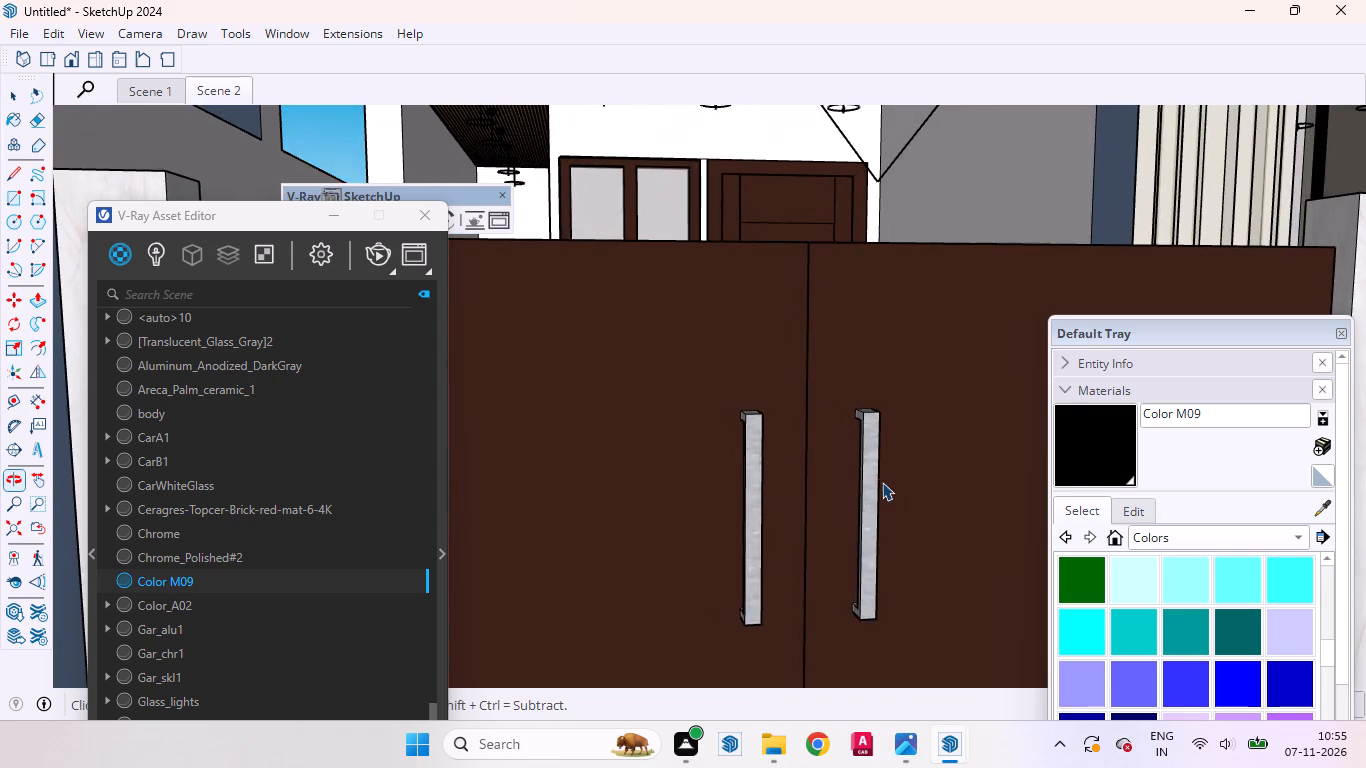
pyautogui.scroll(4, 855, 465)
pyautogui.scroll(-1, 812, 450)
pyautogui.scroll(1, 812, 450)
pyautogui.scroll(-1, 812, 448)
pyautogui.scroll(8, 845, 430)
pyautogui.click(912, 409)
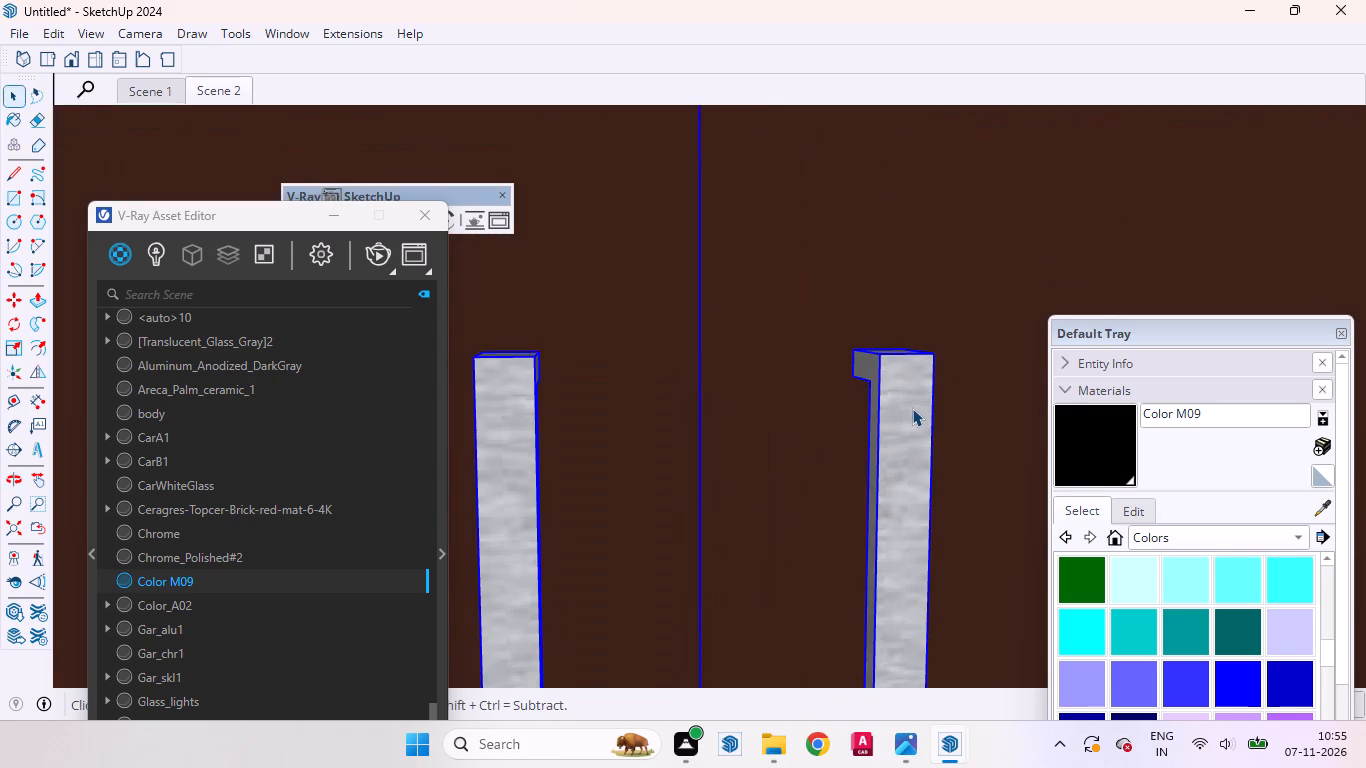
pyautogui.doubleClick(912, 408)
pyautogui.click(903, 422)
pyautogui.doubleClick(903, 422)
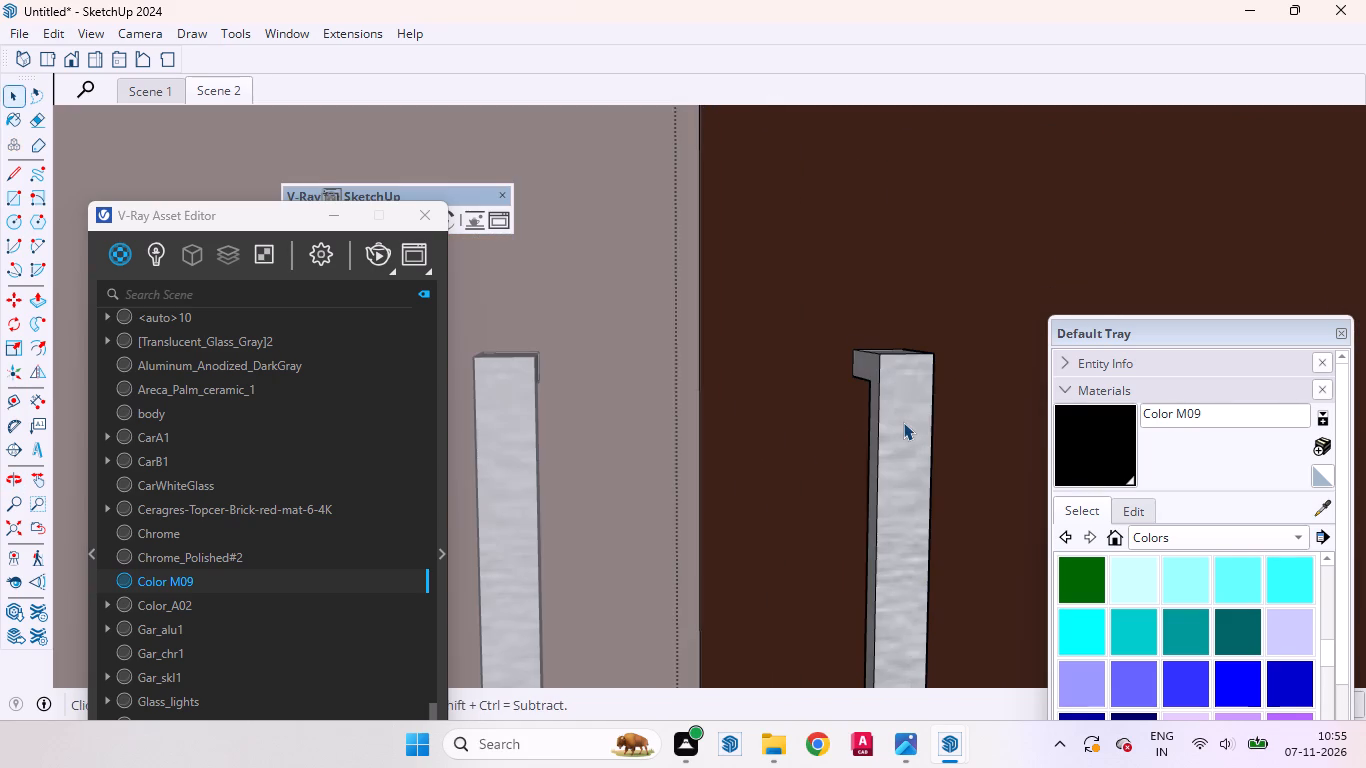
pyautogui.click(901, 416)
pyautogui.click(1075, 449)
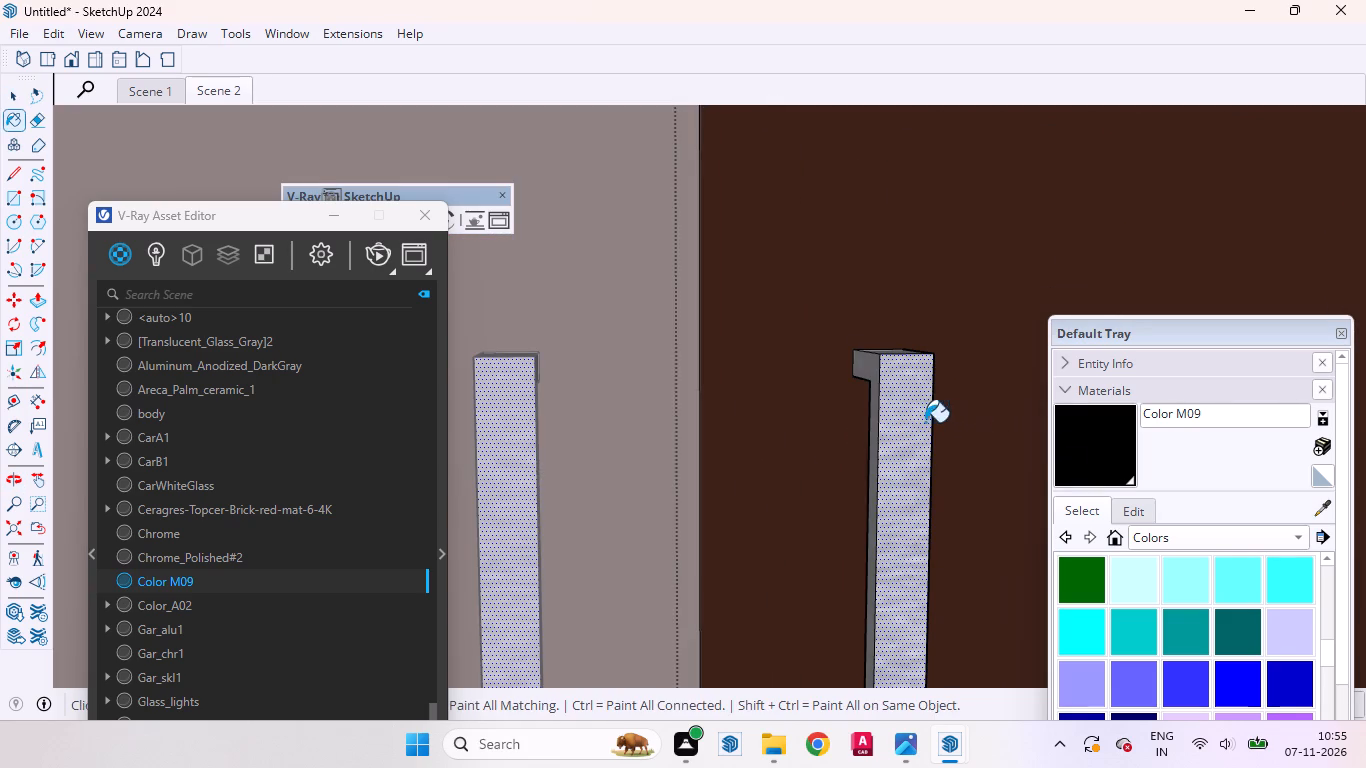
pyautogui.click(916, 420)
# Paint both side faces and the top face of the gate's pull handle with Color M09.
pyautogui.scroll(6, 907, 404)
pyautogui.scroll(-1, 870, 363)
pyautogui.scroll(2, 870, 363)
pyautogui.scroll(-2, 870, 363)
pyautogui.scroll(5, 869, 362)
pyautogui.click(852, 341)
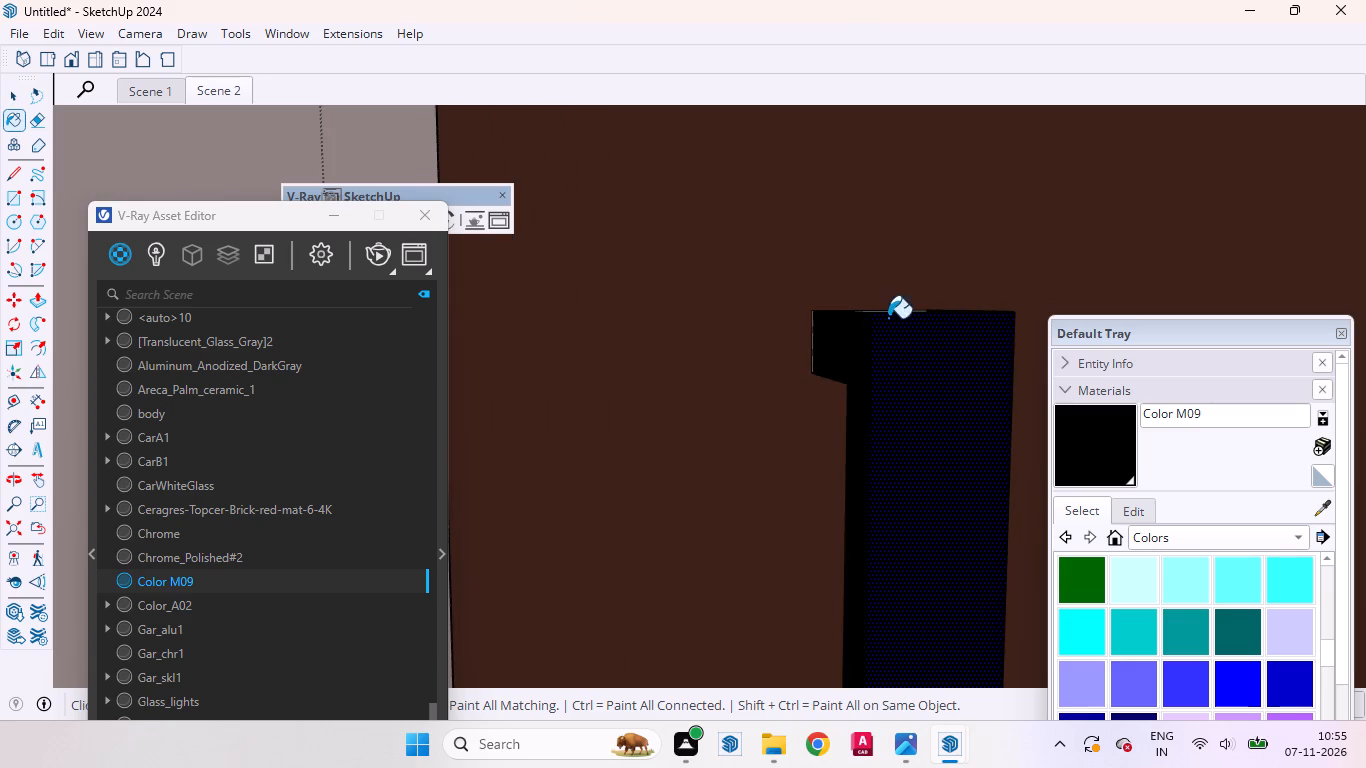
pyautogui.moveTo(888, 339); pyautogui.dragTo(844, 511, button='middle')
pyautogui.scroll(1, 844, 463)
pyautogui.click(940, 253)
pyautogui.scroll(-11, 758, 346)
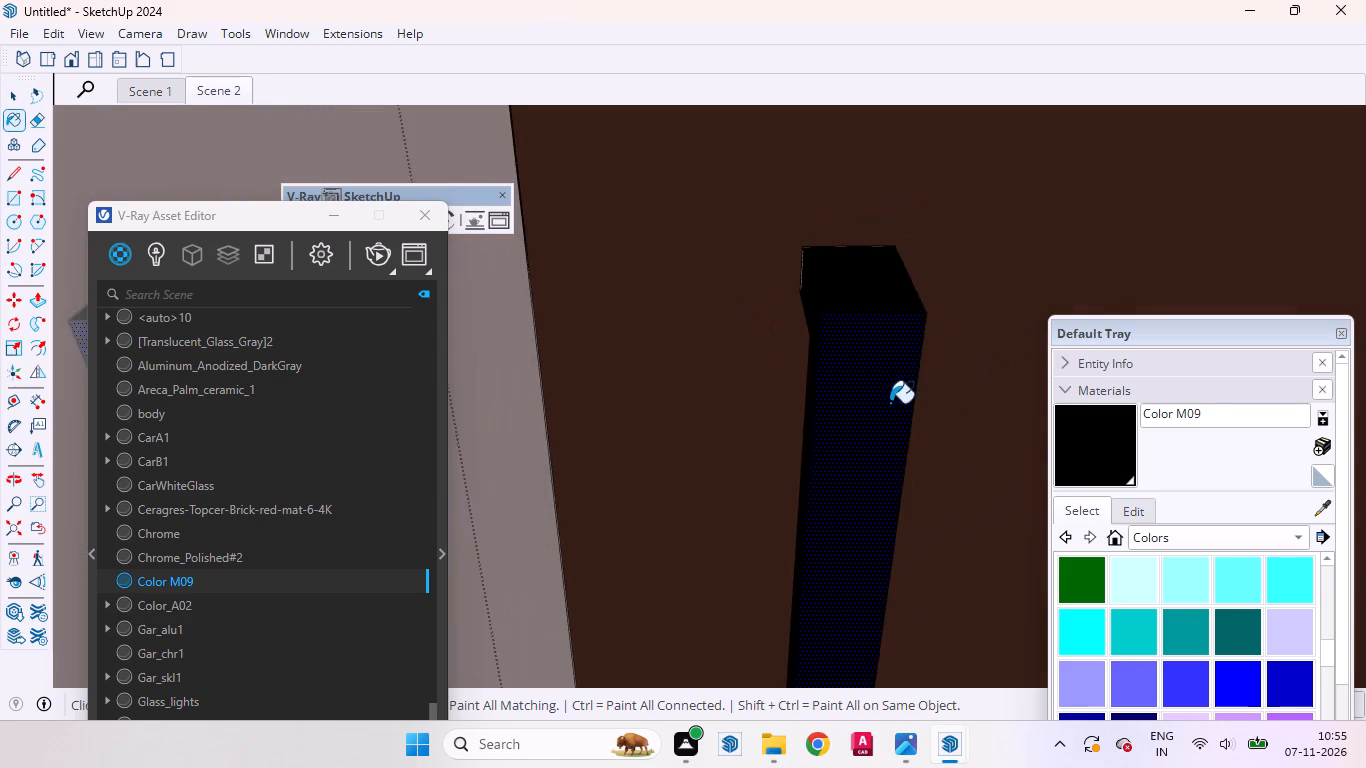
pyautogui.moveTo(884, 404); pyautogui.dragTo(571, 312, button='middle')
pyautogui.click(897, 398)
pyautogui.scroll(-2, 897, 378)
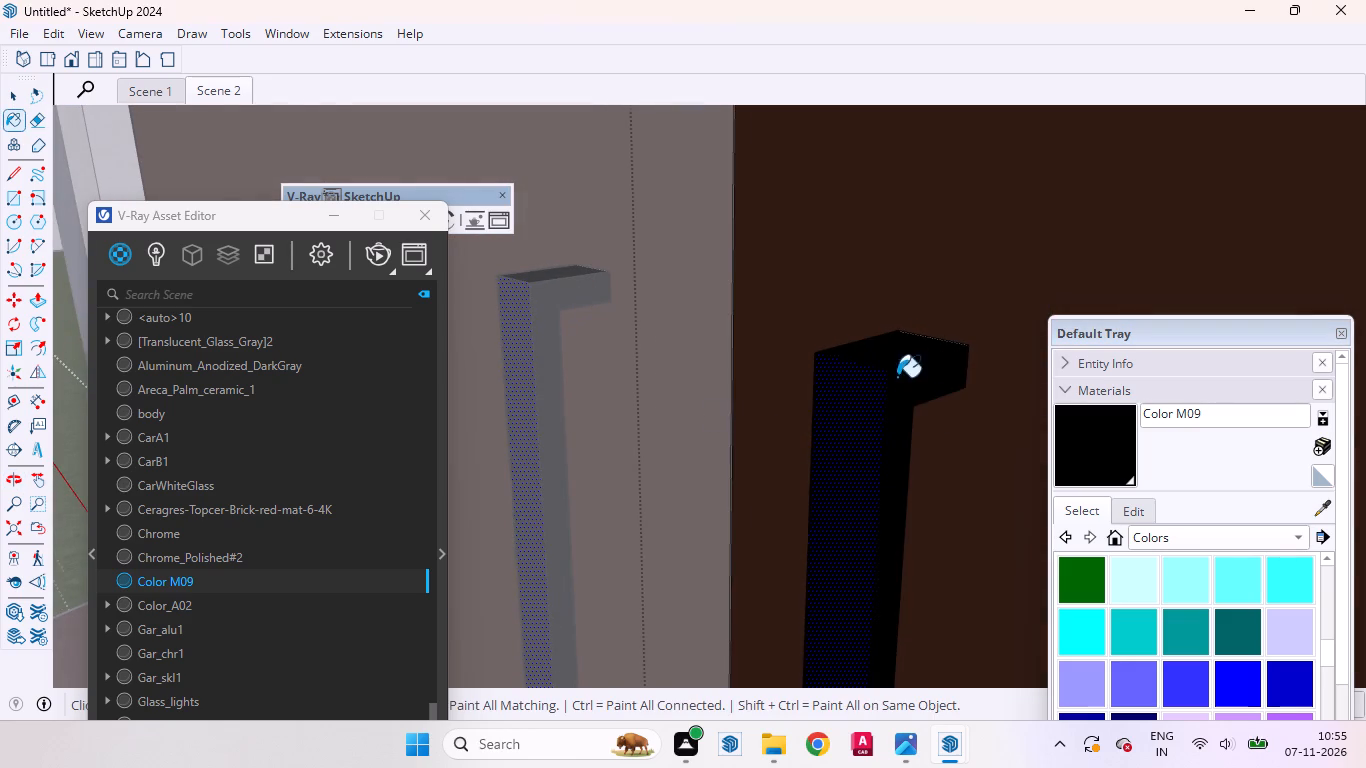
# Paint the upper face of the handle's lower bracket and the handle's rear face with Color M09.
pyautogui.scroll(-17, 897, 377)
pyautogui.scroll(6, 940, 593)
pyautogui.scroll(-1, 863, 469)
pyautogui.scroll(7, 863, 468)
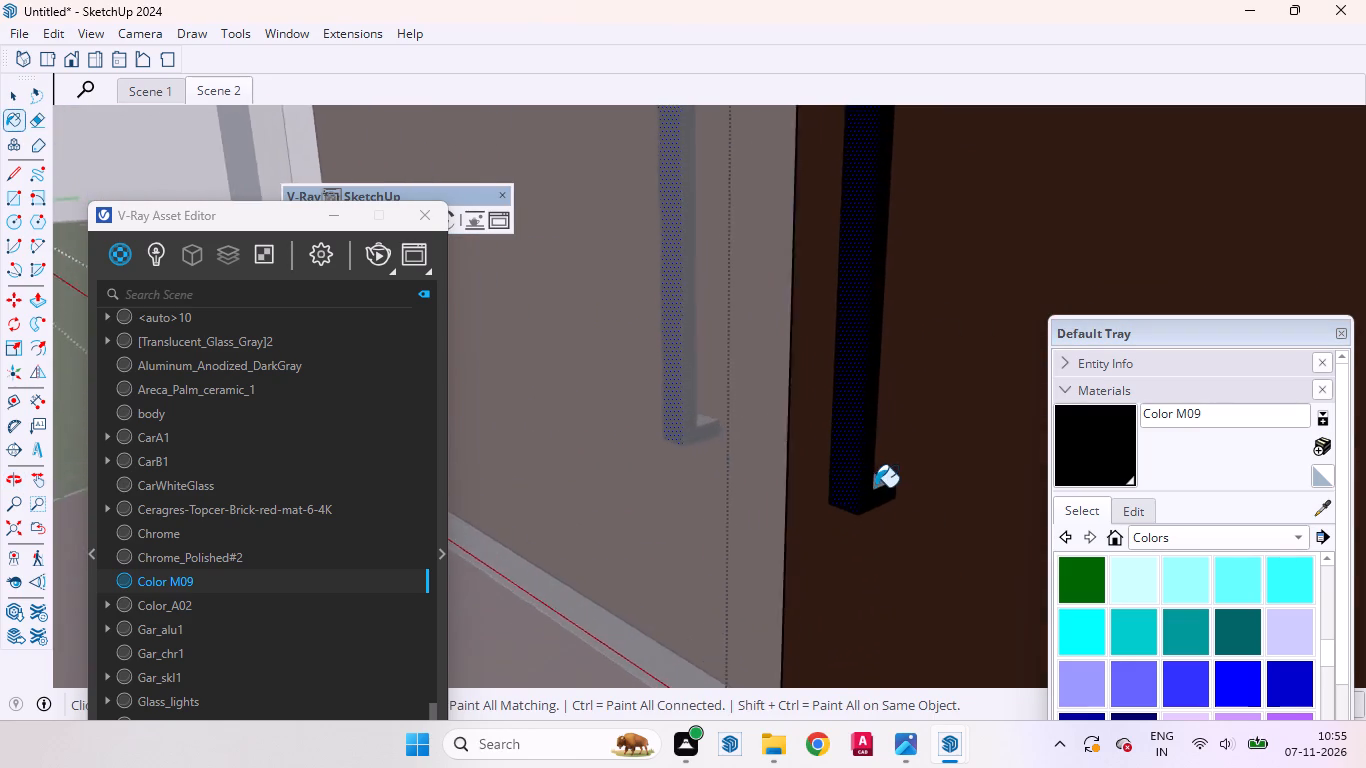
pyautogui.scroll(11, 875, 487)
pyautogui.scroll(-2, 878, 478)
pyautogui.click(883, 478)
pyautogui.scroll(1, 873, 556)
pyautogui.moveTo(863, 553); pyautogui.dragTo(582, 539, button='middle')
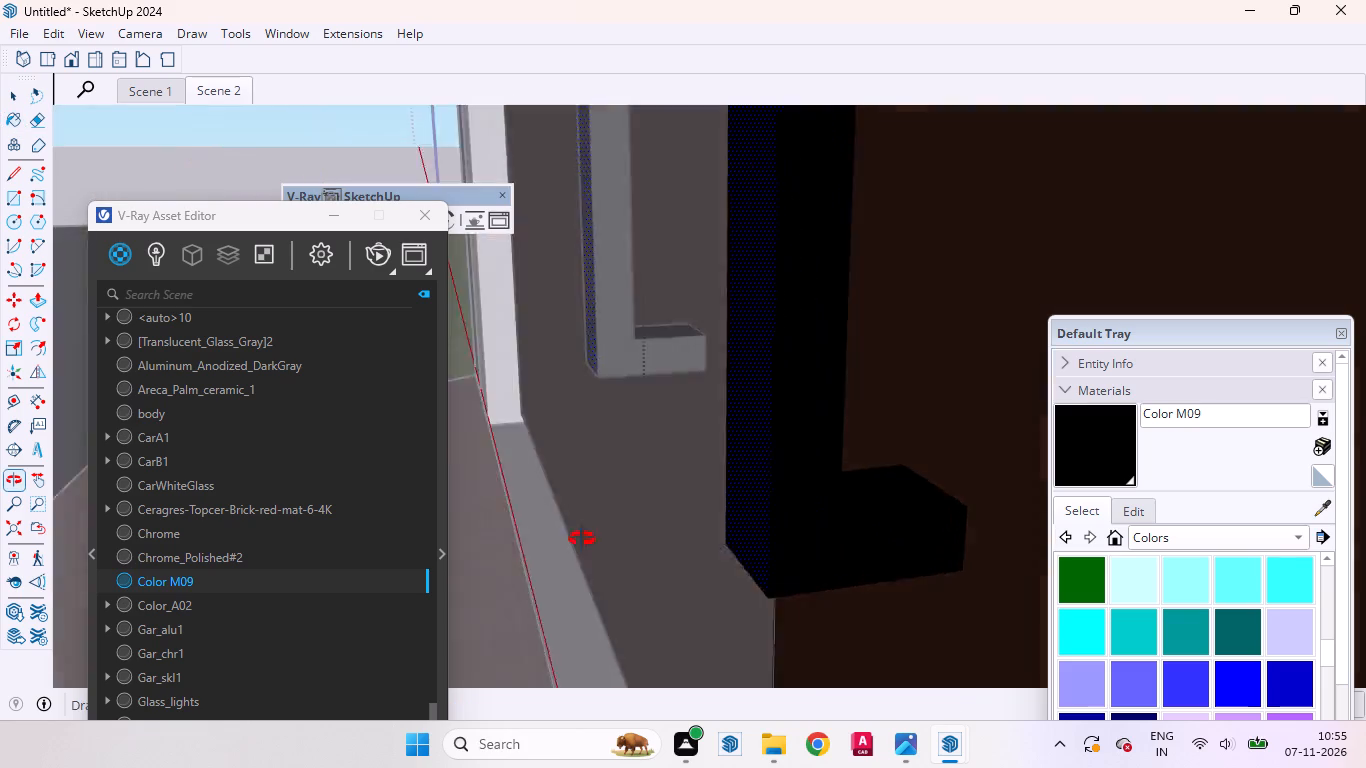
pyautogui.moveTo(582, 539); pyautogui.dragTo(521, 566, button='middle')
pyautogui.scroll(5, 808, 366)
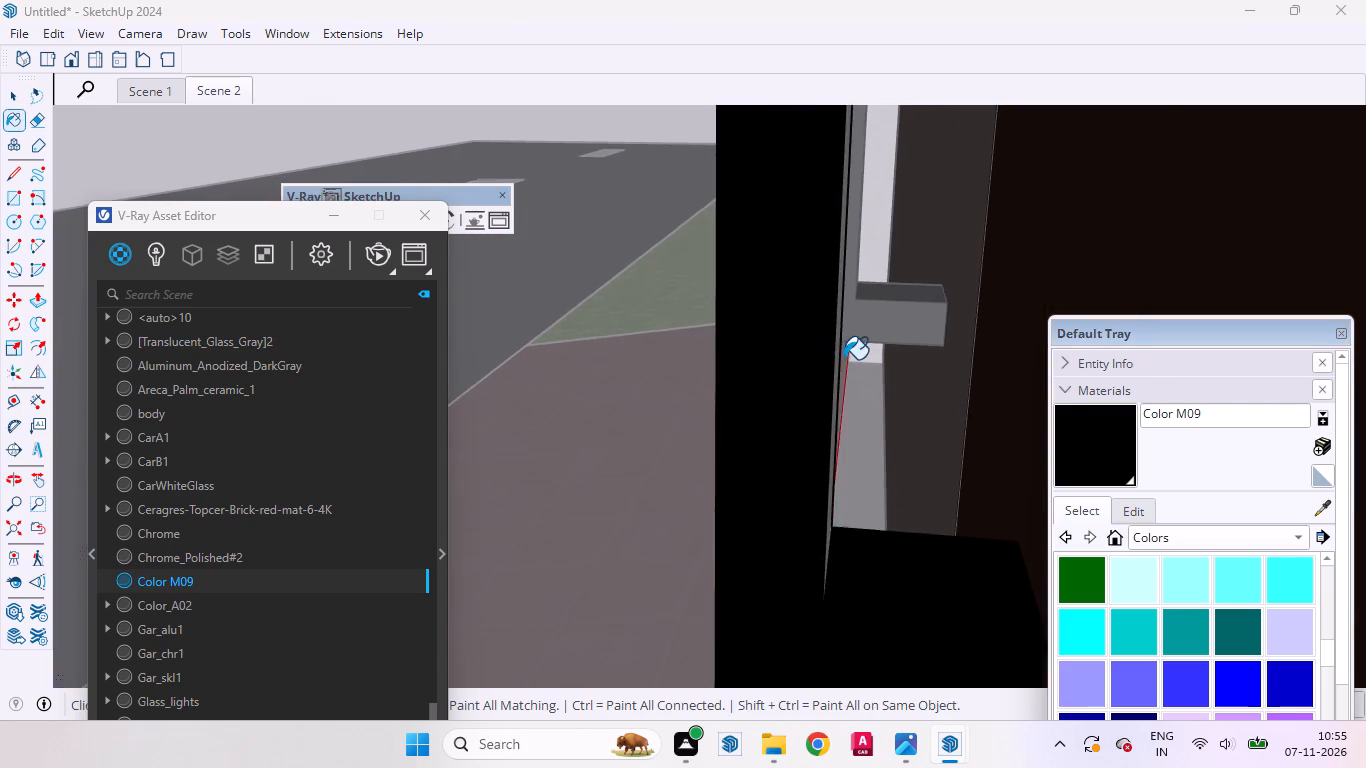
pyautogui.scroll(2, 844, 359)
pyautogui.scroll(-1, 844, 373)
pyautogui.scroll(1, 844, 373)
pyautogui.scroll(-3, 794, 389)
pyautogui.moveTo(806, 329); pyautogui.dragTo(785, 336, button='middle')
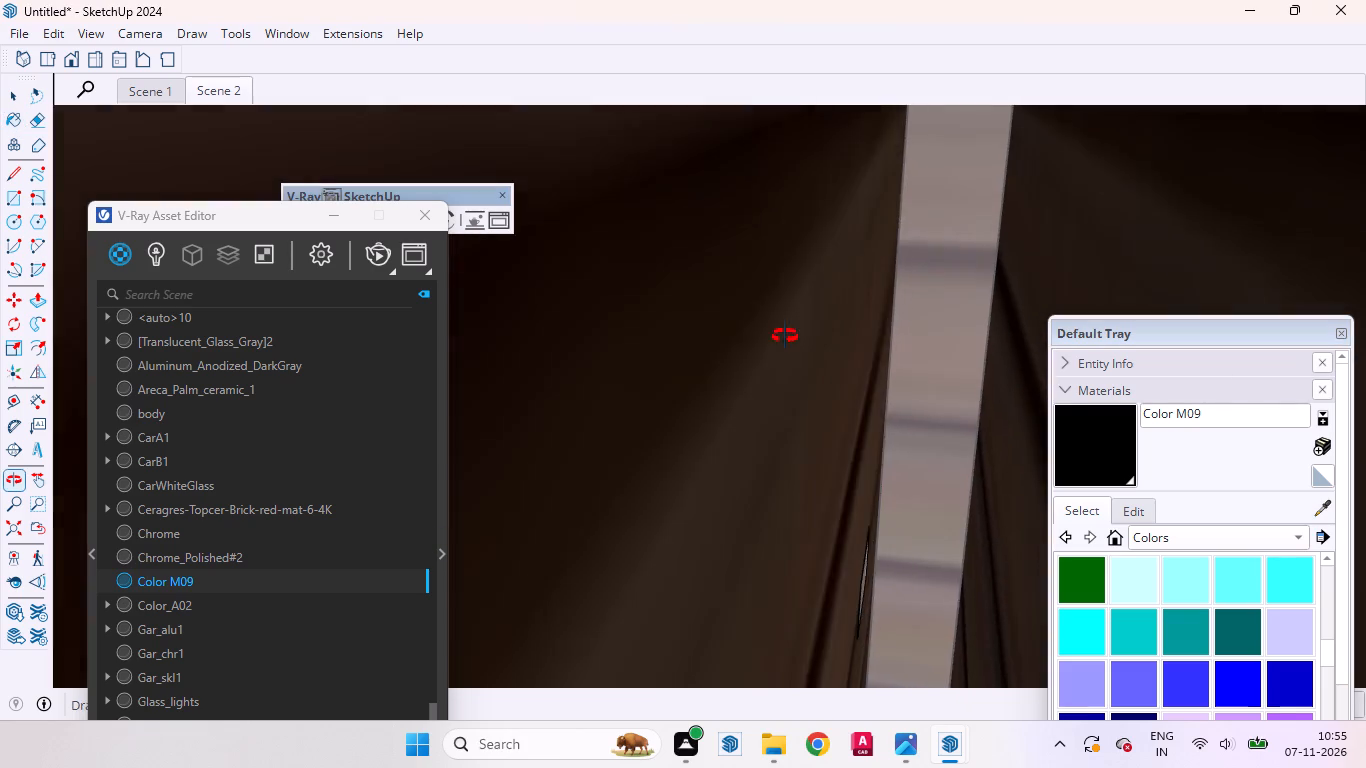
pyautogui.moveTo(785, 336); pyautogui.dragTo(802, 347, button='middle')
pyautogui.scroll(3, 798, 344)
pyautogui.click(769, 350)
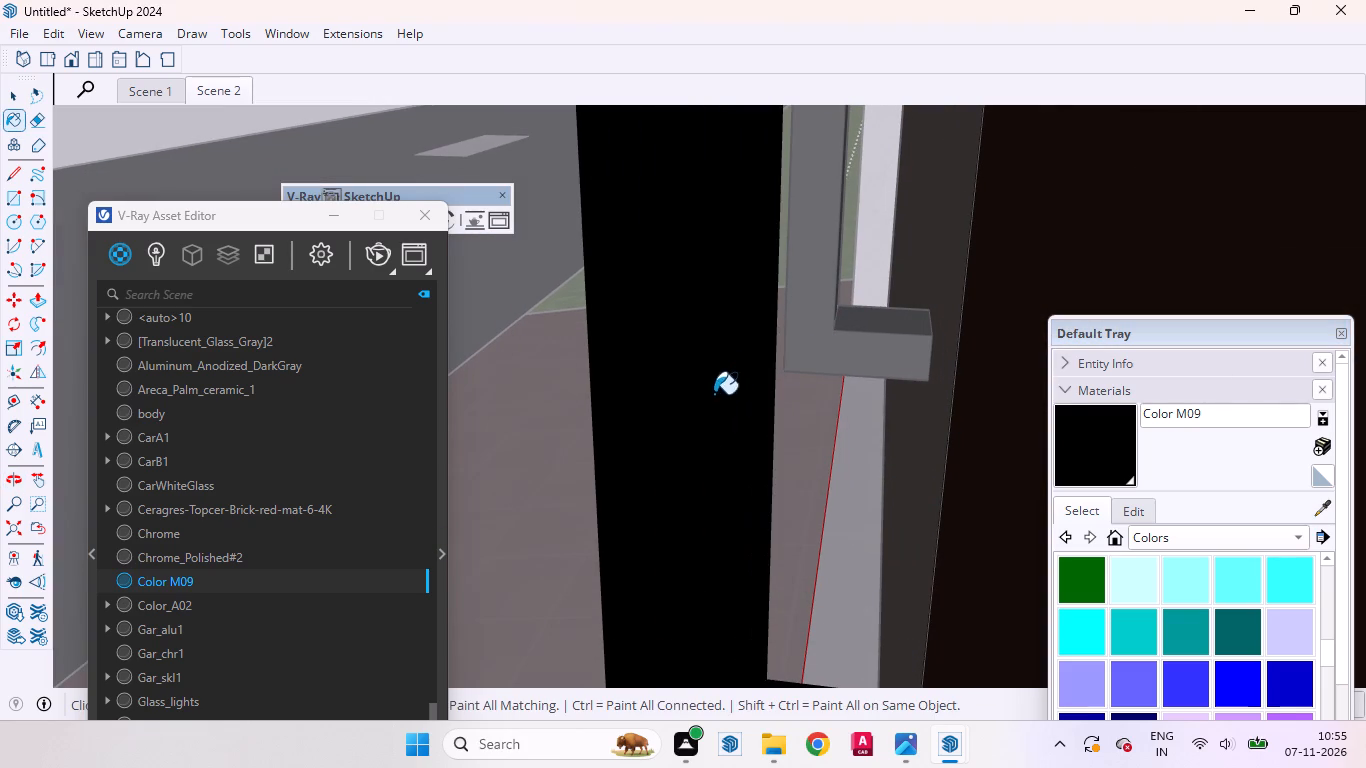
# Paint the underside of the pull handle's lower bracket with Color M09.
pyautogui.moveTo(781, 424); pyautogui.dragTo(931, 393, button='middle')
pyautogui.scroll(-6, 817, 362)
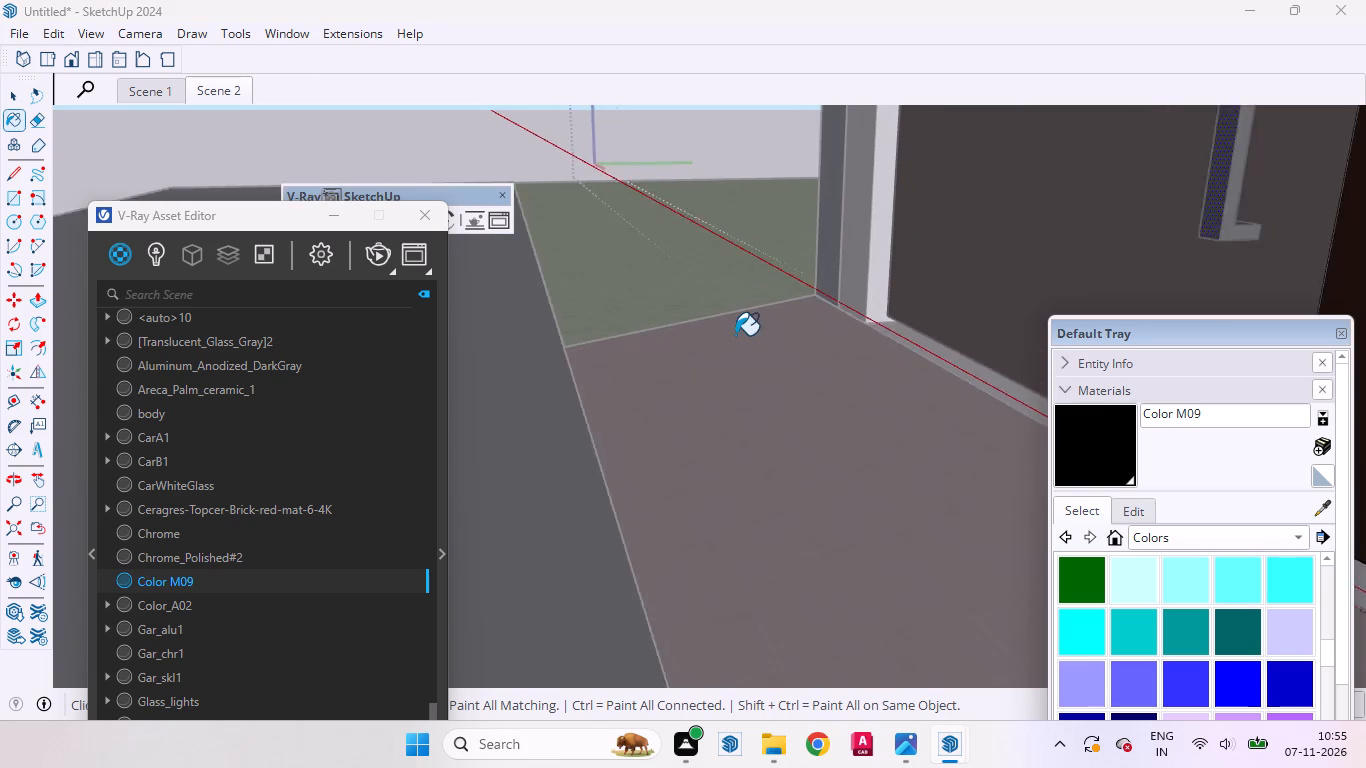
pyautogui.scroll(-2, 735, 335)
pyautogui.scroll(2, 735, 335)
pyautogui.scroll(-6, 735, 335)
pyautogui.scroll(-4, 922, 373)
pyautogui.moveTo(917, 366); pyautogui.dragTo(964, 260, button='middle')
pyautogui.scroll(2, 835, 326)
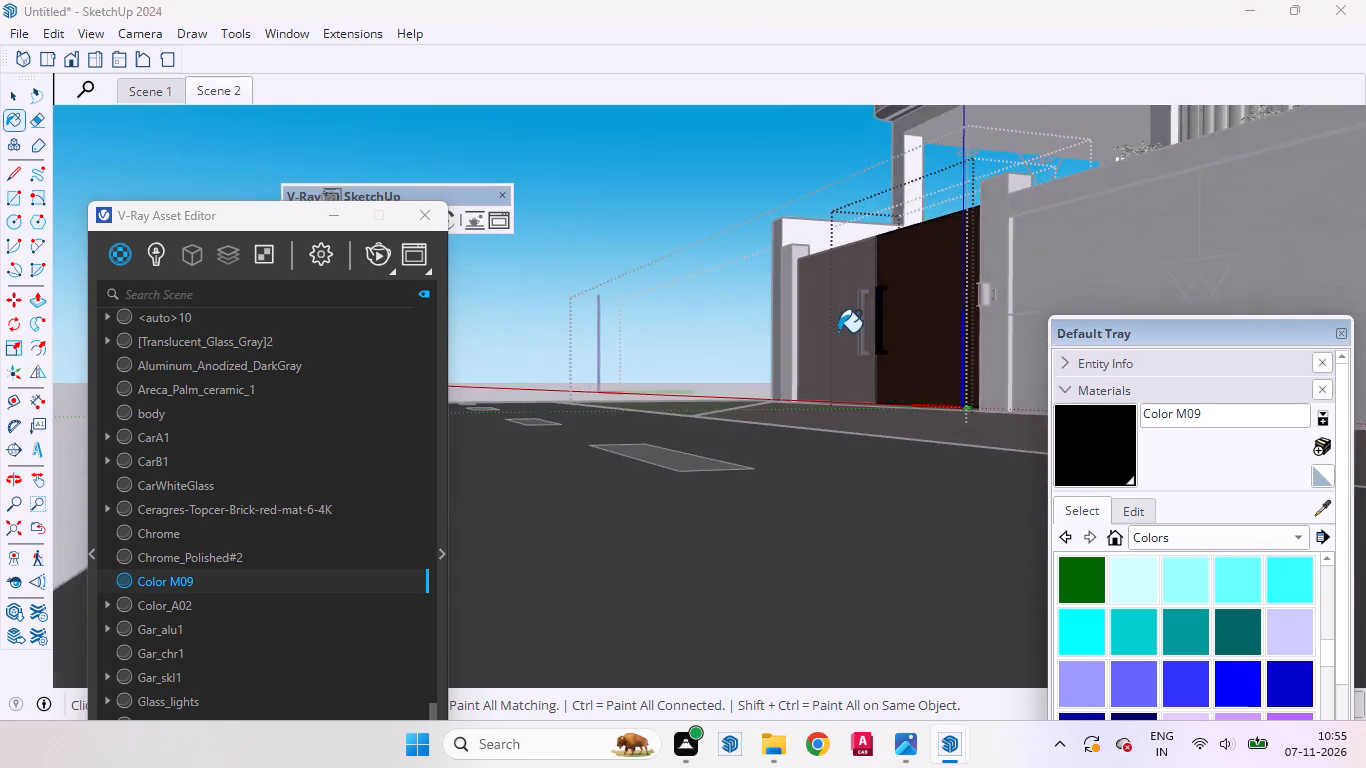
pyautogui.scroll(14, 838, 332)
pyautogui.scroll(-1, 969, 424)
pyautogui.scroll(4, 980, 396)
pyautogui.moveTo(982, 379); pyautogui.dragTo(991, 274, button='middle')
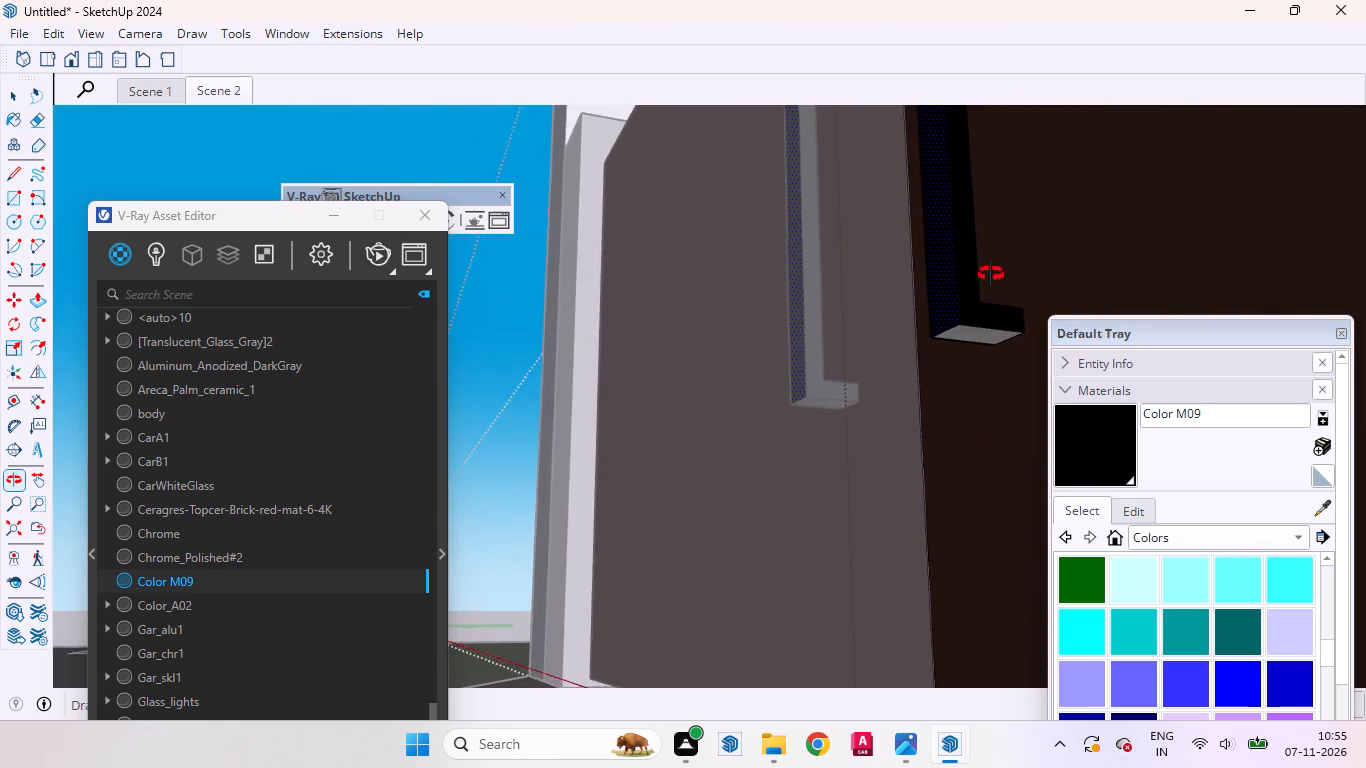
pyautogui.moveTo(991, 274); pyautogui.dragTo(1004, 233, button='middle')
pyautogui.scroll(1, 1004, 233)
pyautogui.click(960, 348)
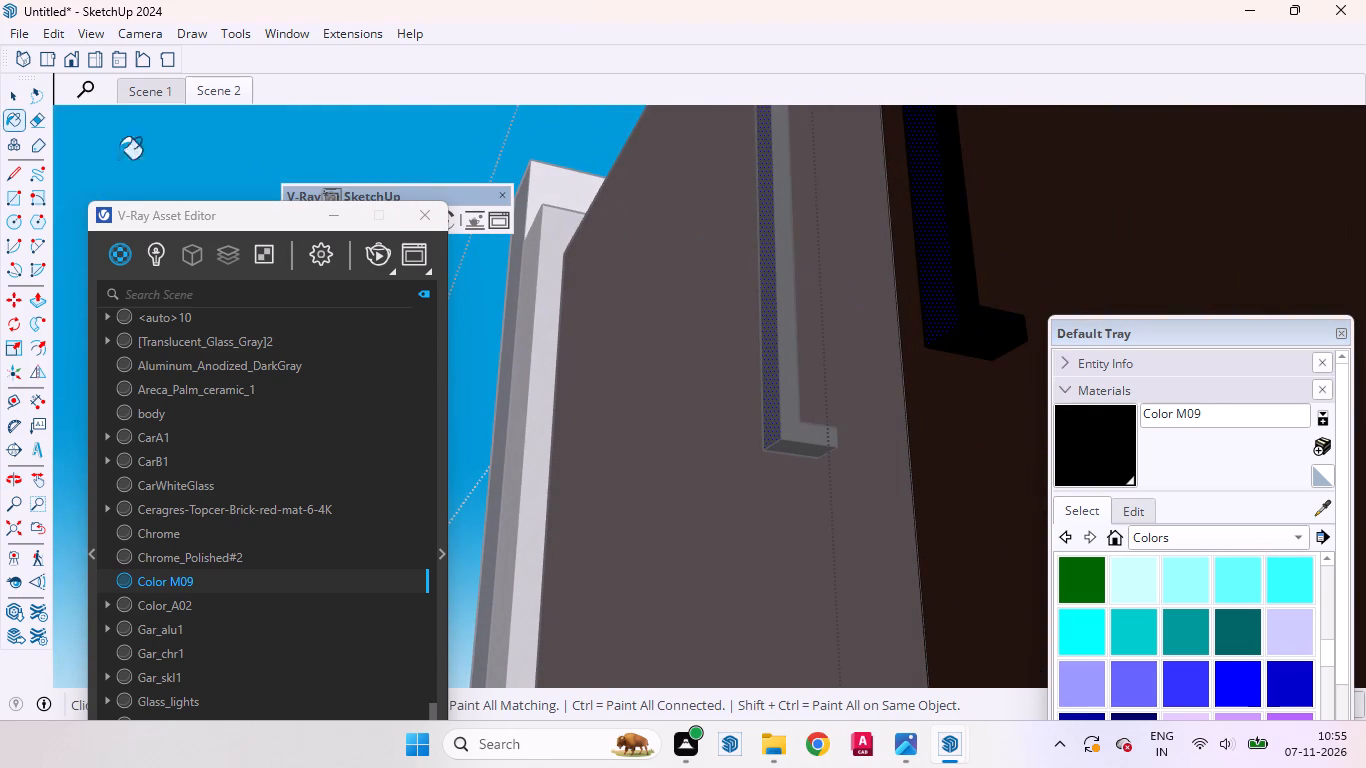
# Leave the gate leaf's editing level and restore the Scene 2 view.
pyautogui.click(18, 94)
pyautogui.doubleClick(437, 153)
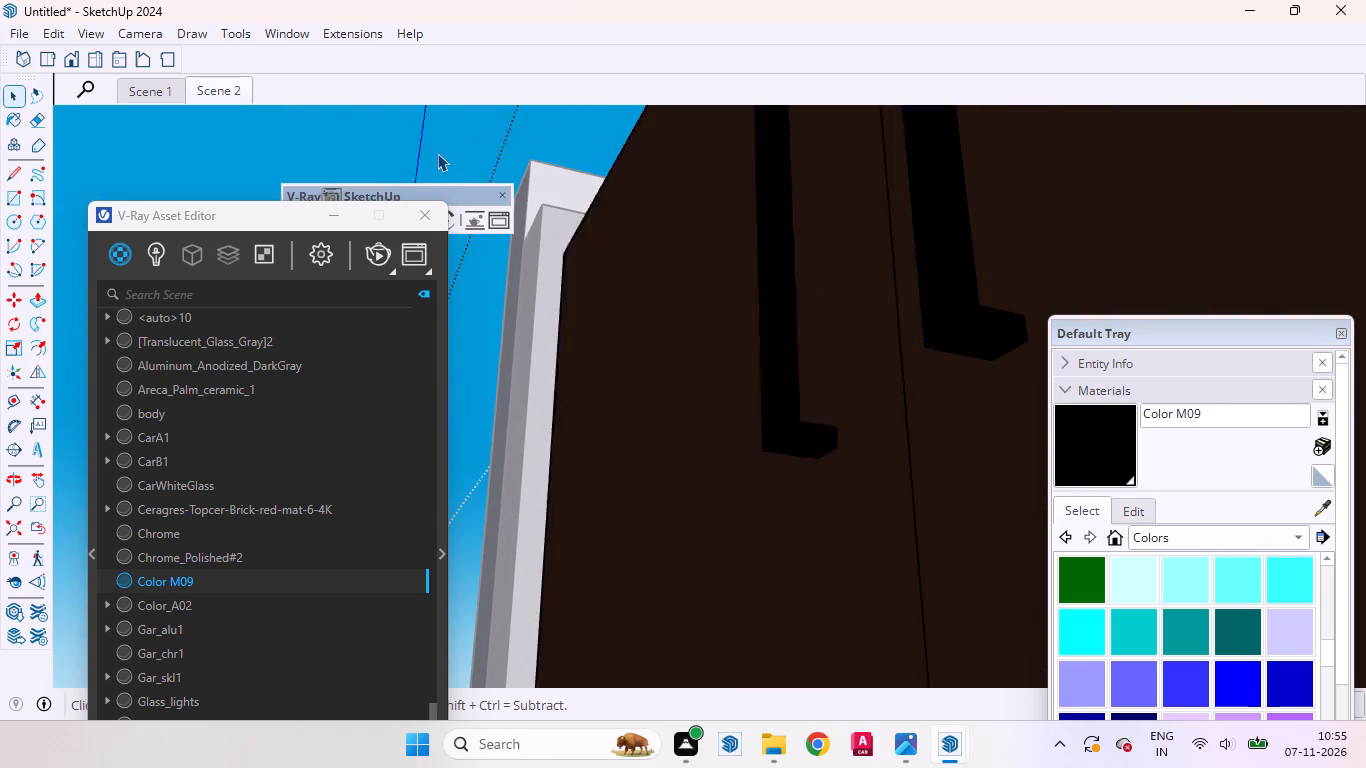
pyautogui.click(222, 87)
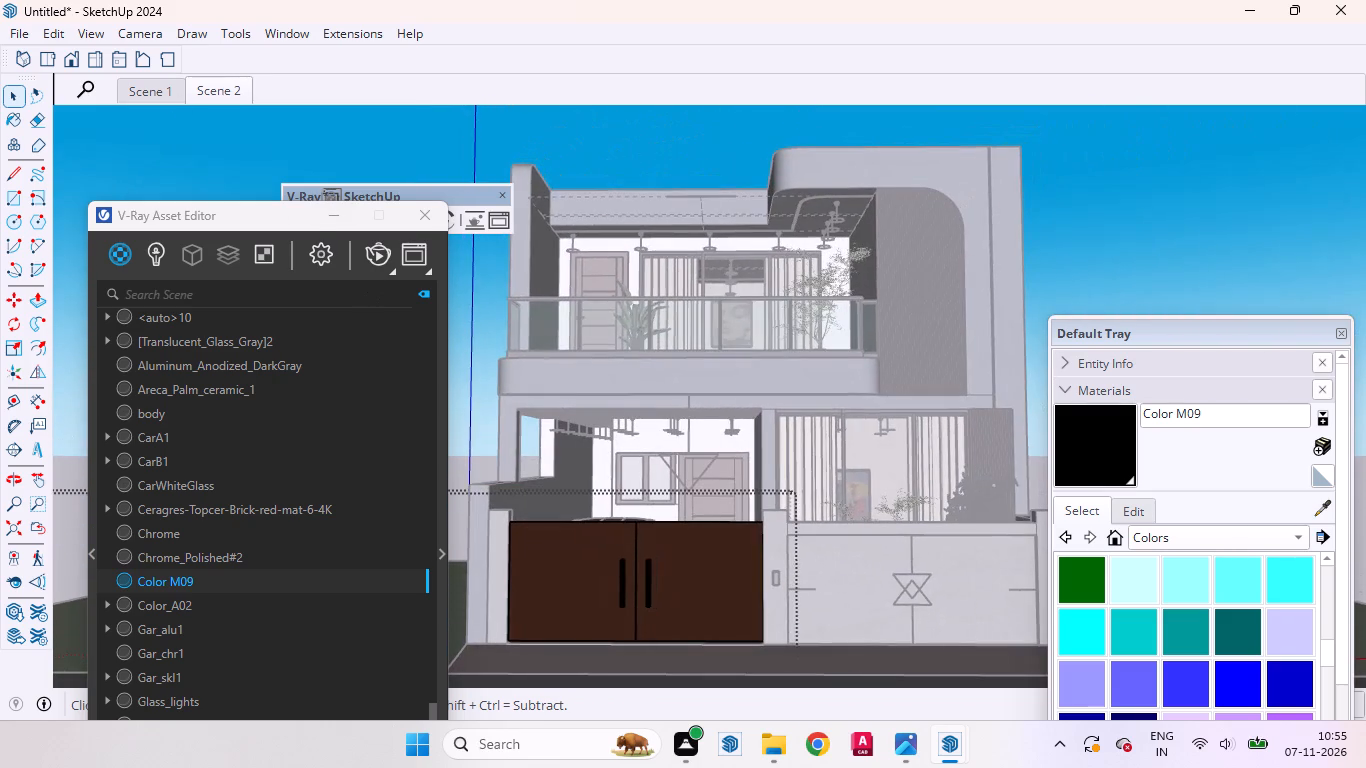
# Reopen the gate leaf for editing and paint the unpainted underside of the handle's upper bracket with Color M09.
pyautogui.scroll(20, 653, 609)
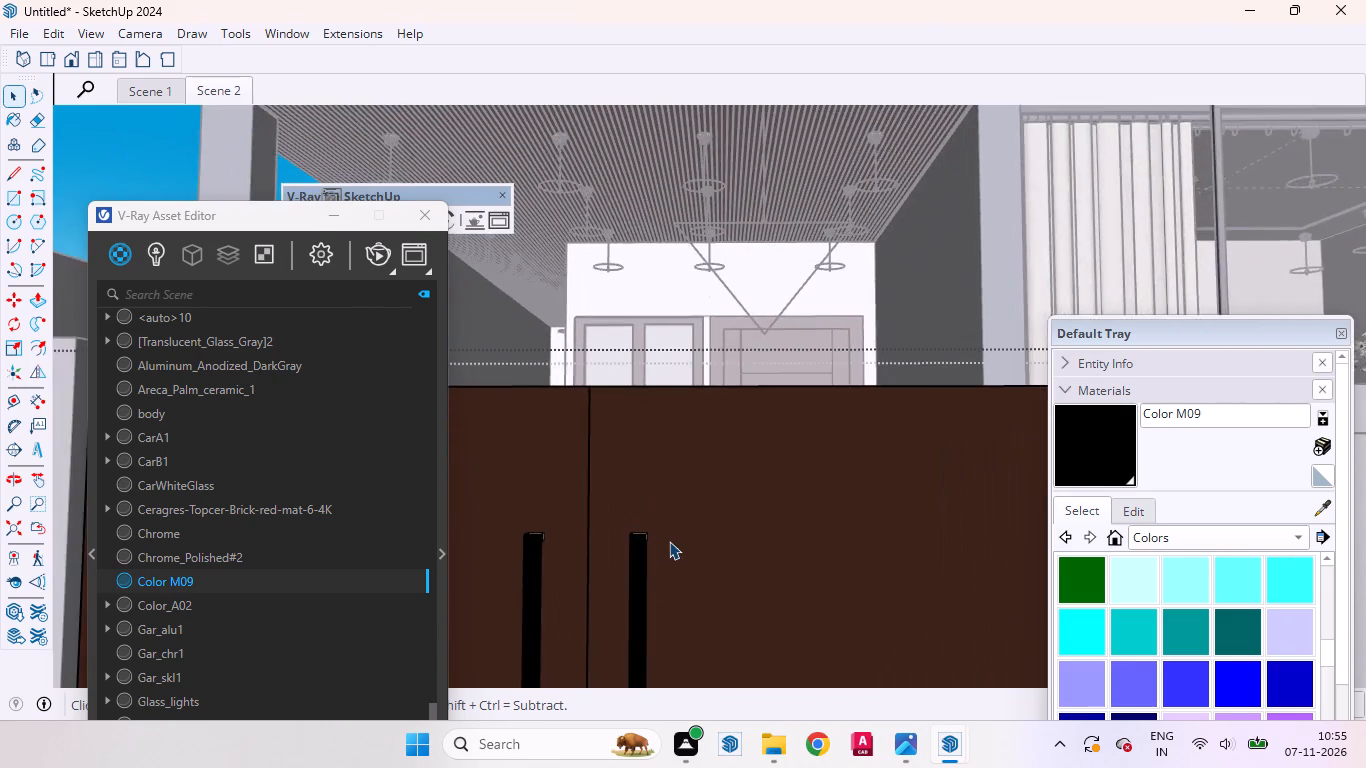
pyautogui.scroll(11, 669, 541)
pyautogui.moveTo(579, 599); pyautogui.dragTo(426, 362, button='middle')
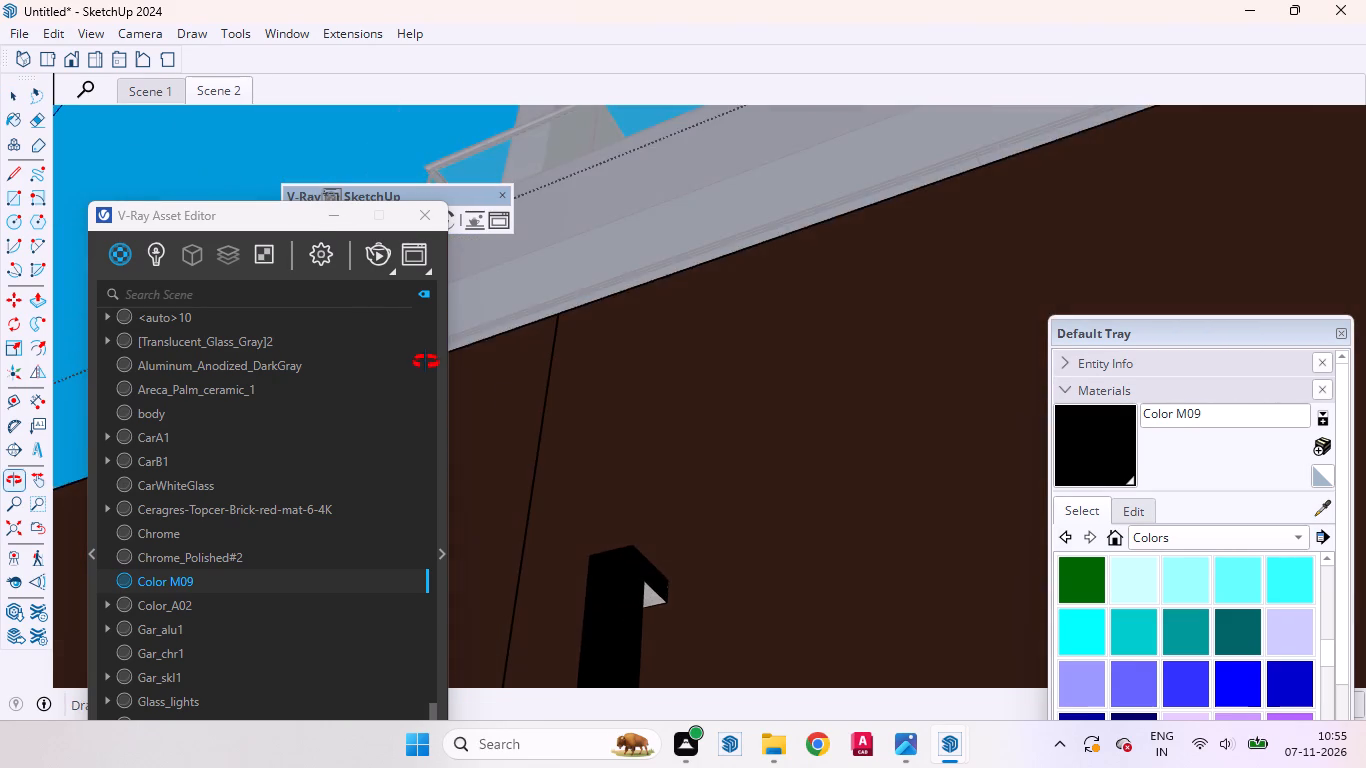
pyautogui.moveTo(426, 362); pyautogui.dragTo(427, 361, button='middle')
pyautogui.scroll(-8, 680, 452)
pyautogui.scroll(3, 685, 511)
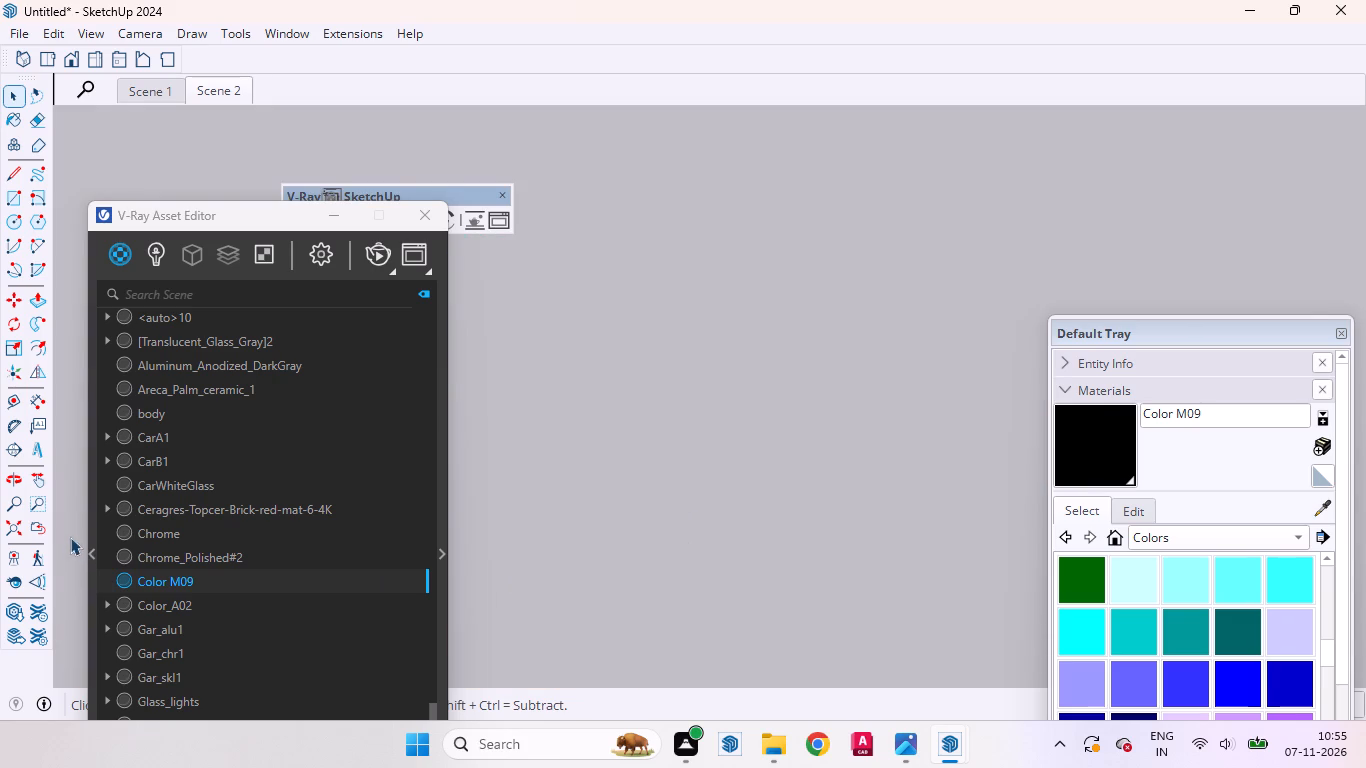
pyautogui.click(37, 526)
pyautogui.scroll(7, 643, 563)
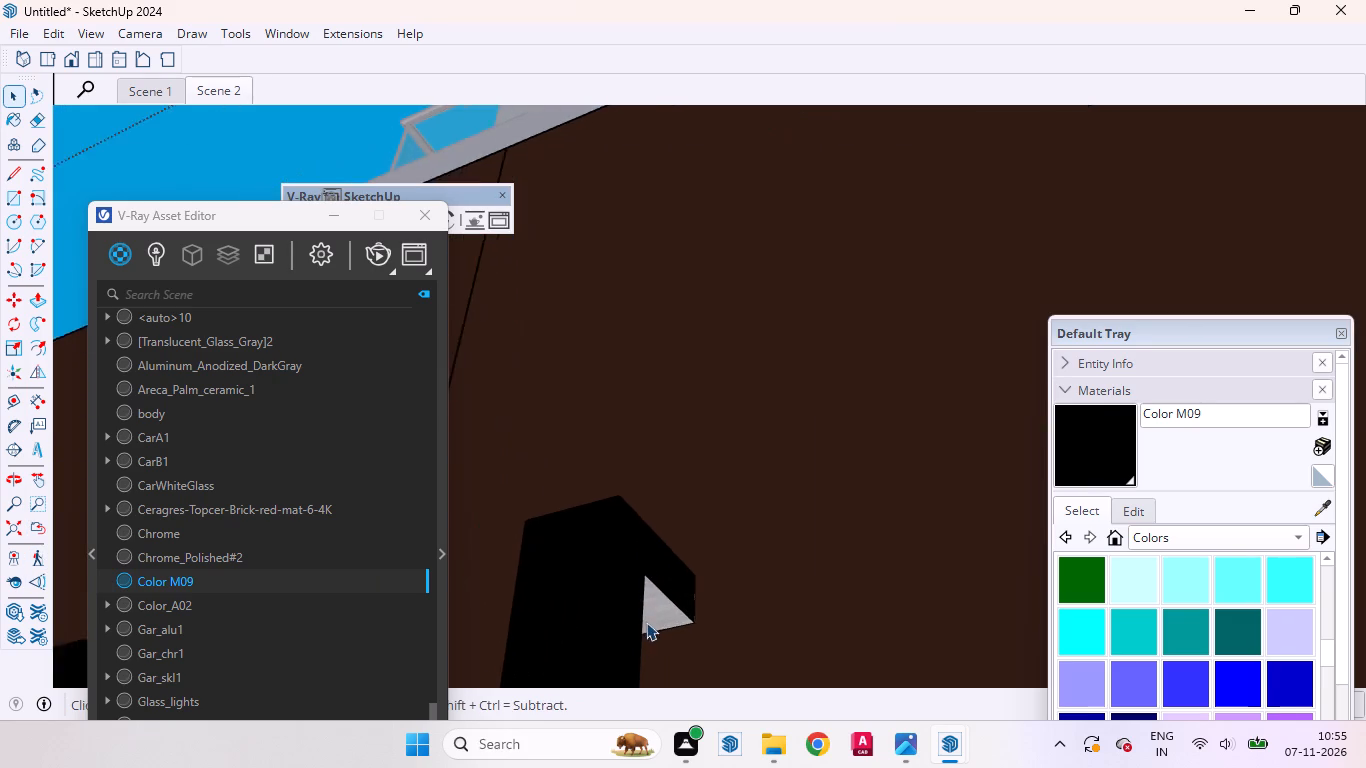
pyautogui.scroll(3, 646, 622)
pyautogui.scroll(-3, 651, 621)
pyautogui.scroll(2, 651, 621)
pyautogui.moveTo(652, 621); pyautogui.dragTo(589, 593, button='middle')
pyautogui.scroll(10, 645, 646)
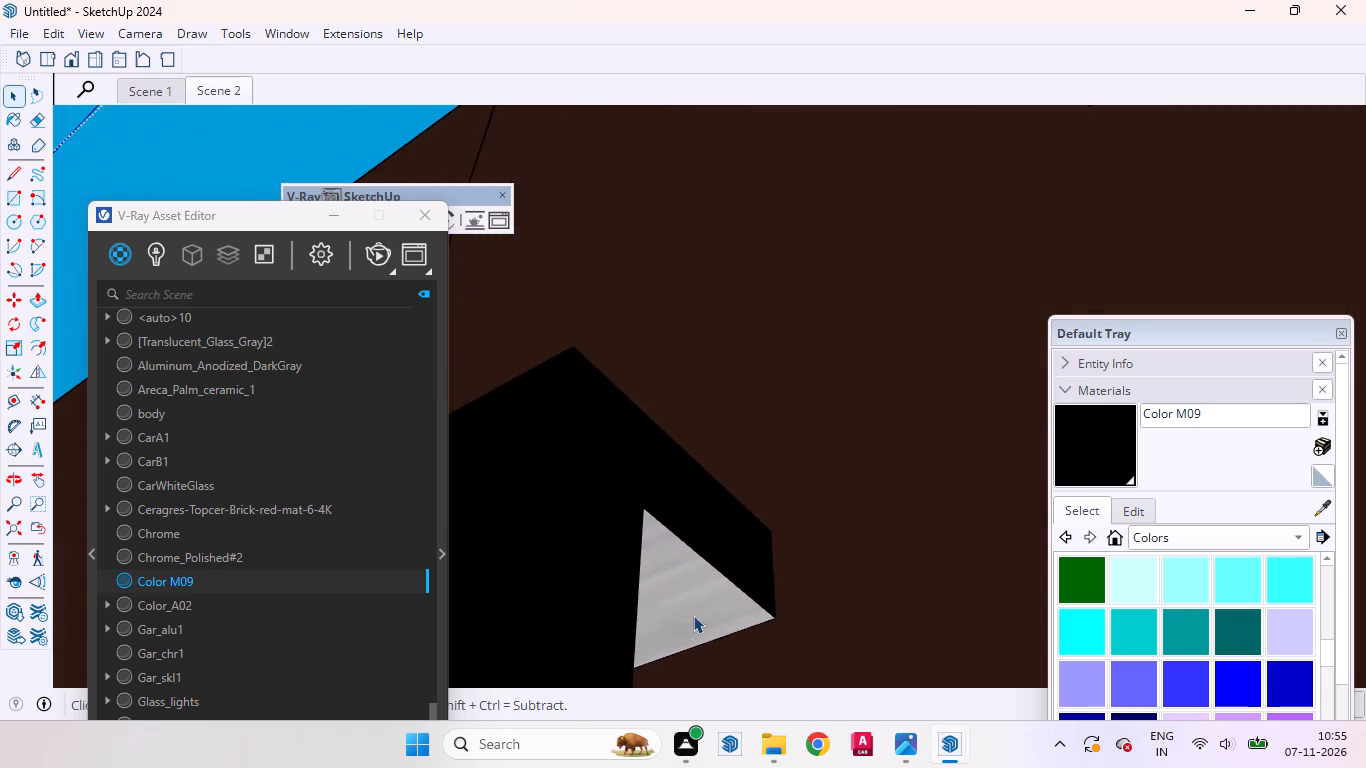
pyautogui.scroll(4, 693, 615)
pyautogui.click(690, 579)
pyautogui.doubleClick(671, 563)
pyautogui.click(661, 585)
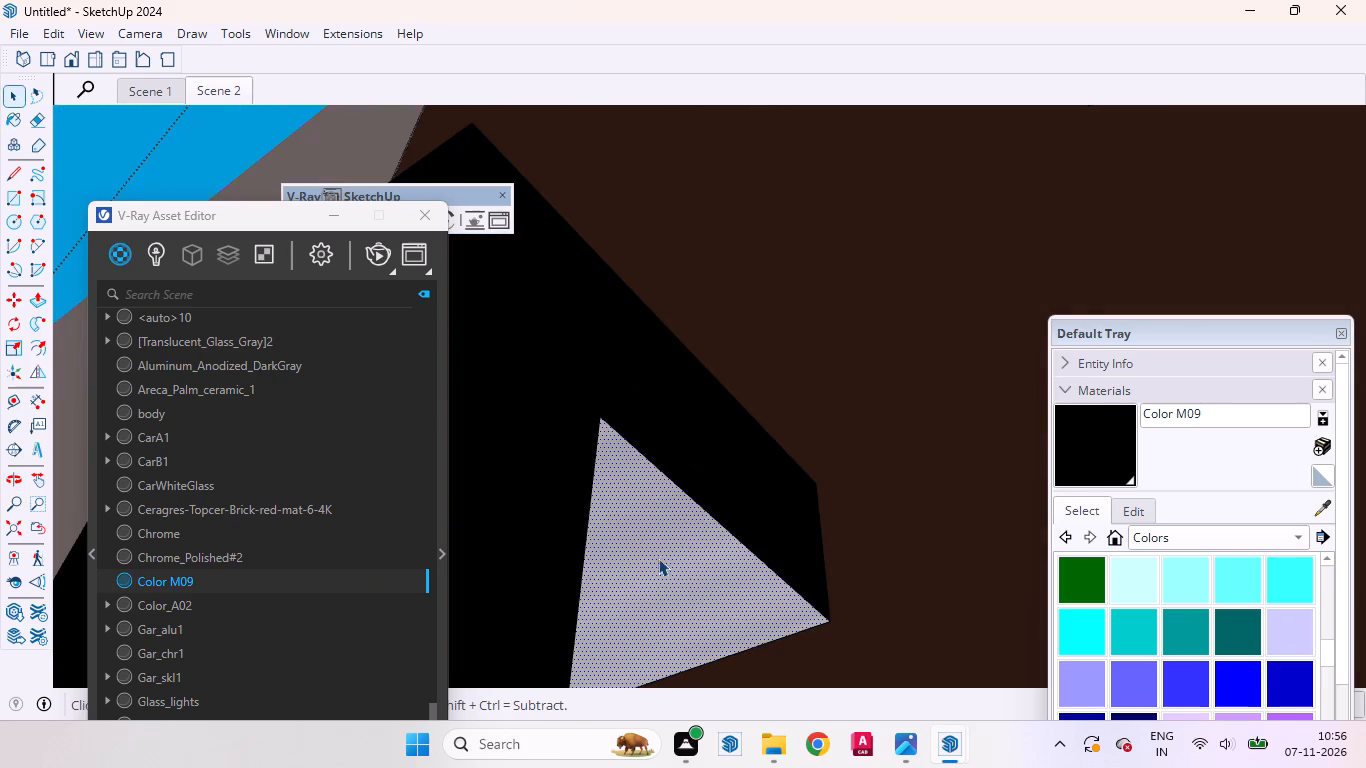
pyautogui.click(1114, 464)
pyautogui.click(706, 588)
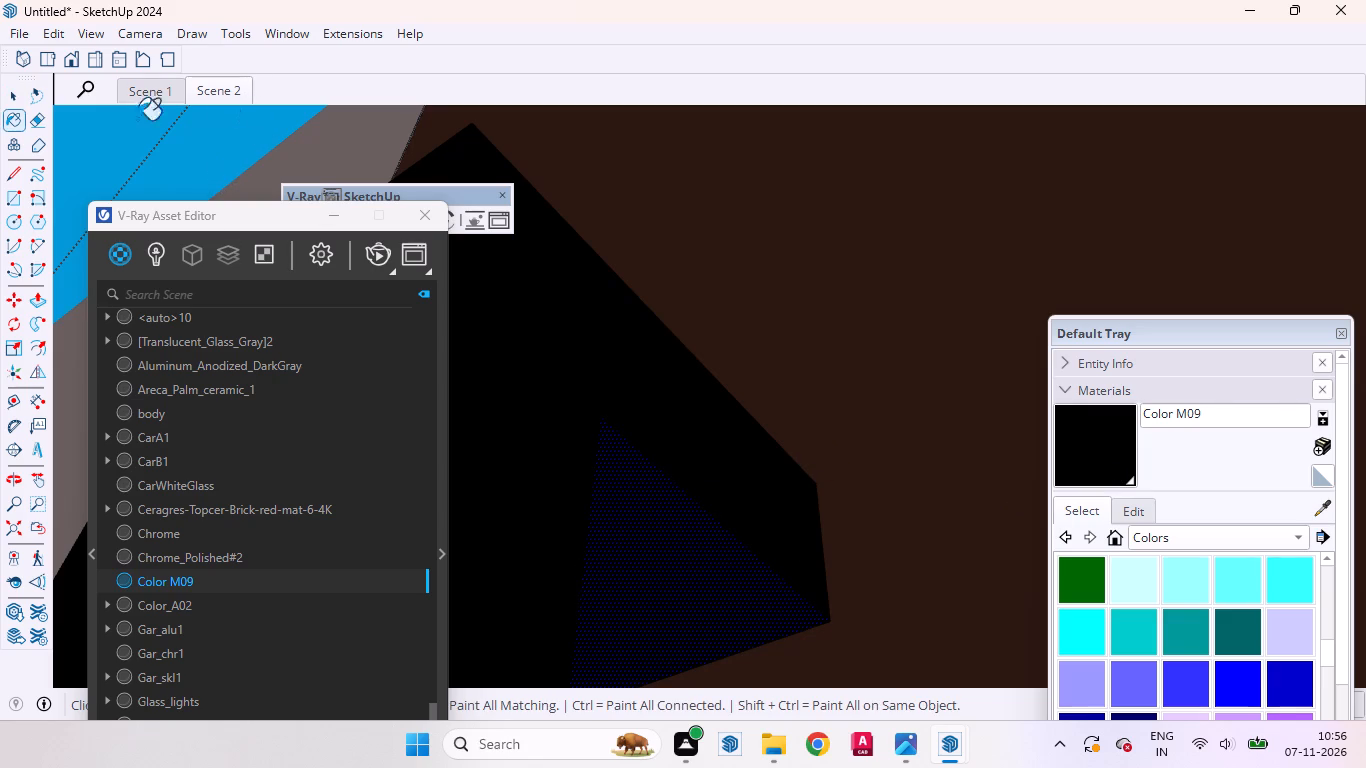
# Leave all of the gate's editing levels and restore the Scene 2 view.
pyautogui.click(3, 101)
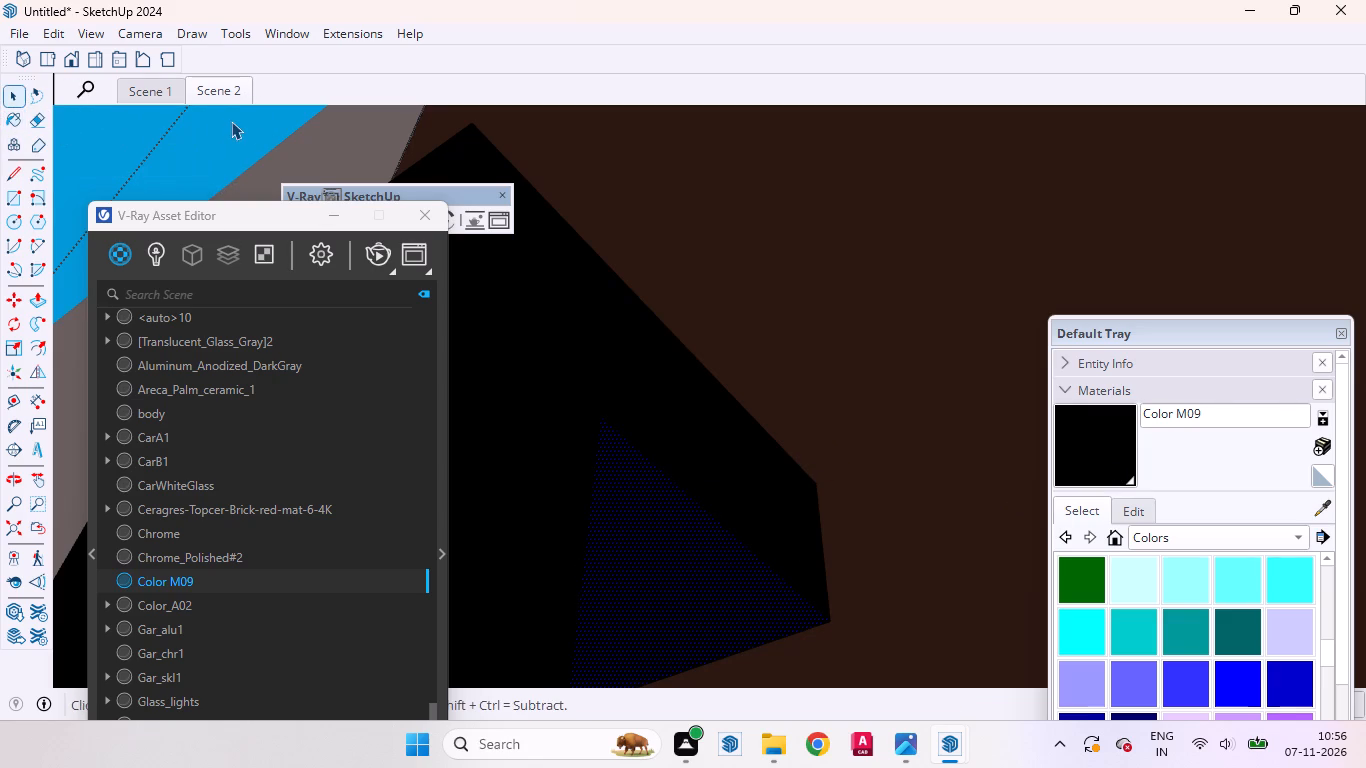
pyautogui.click(220, 119)
pyautogui.click(212, 127)
pyautogui.doubleClick(212, 127)
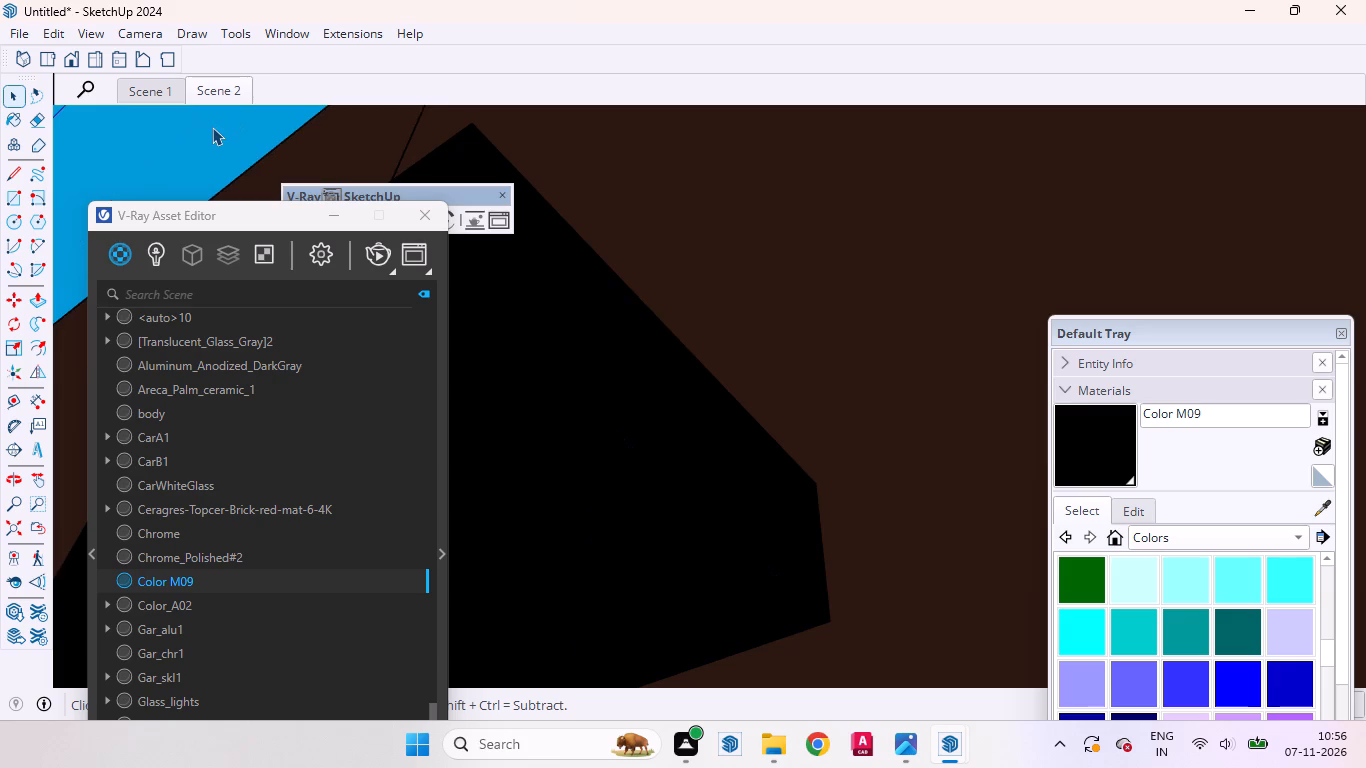
pyautogui.click(216, 88)
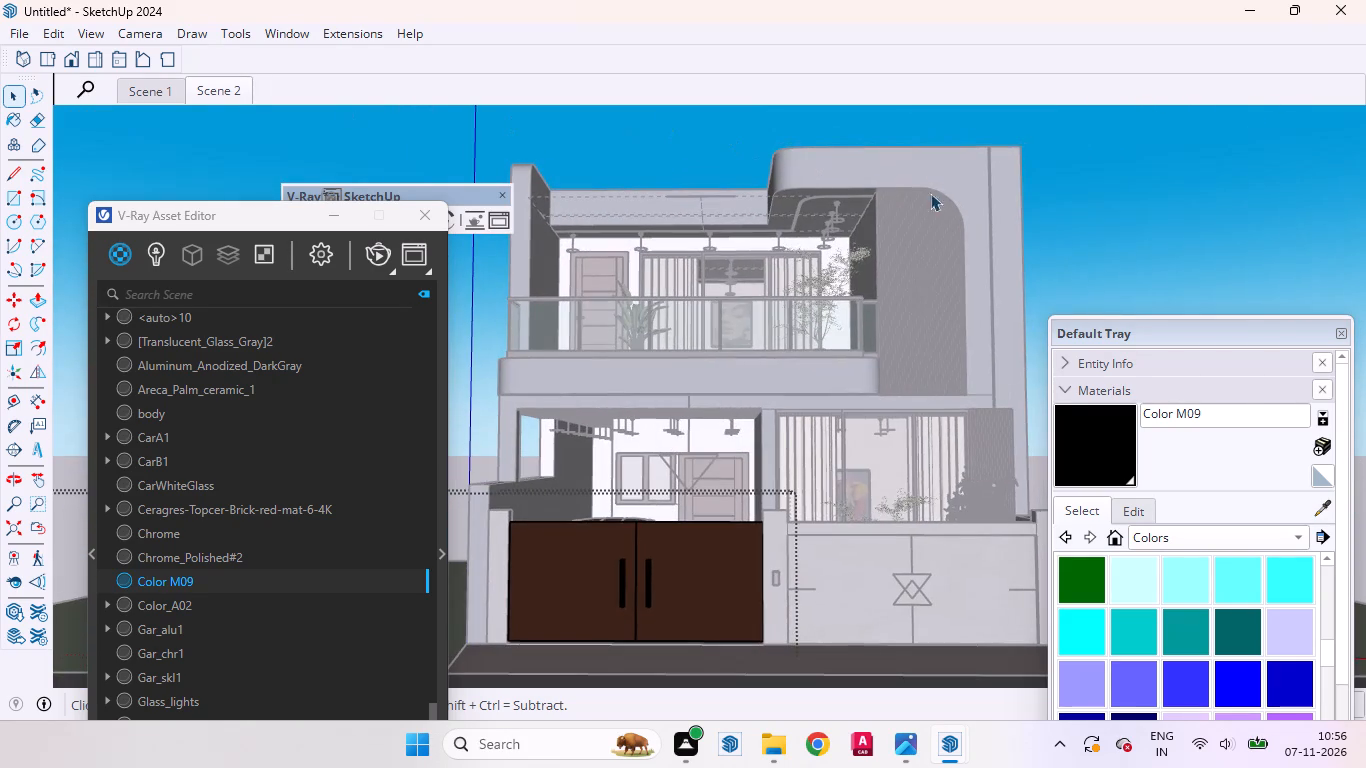
pyautogui.click(1082, 215)
pyautogui.click(1089, 214)
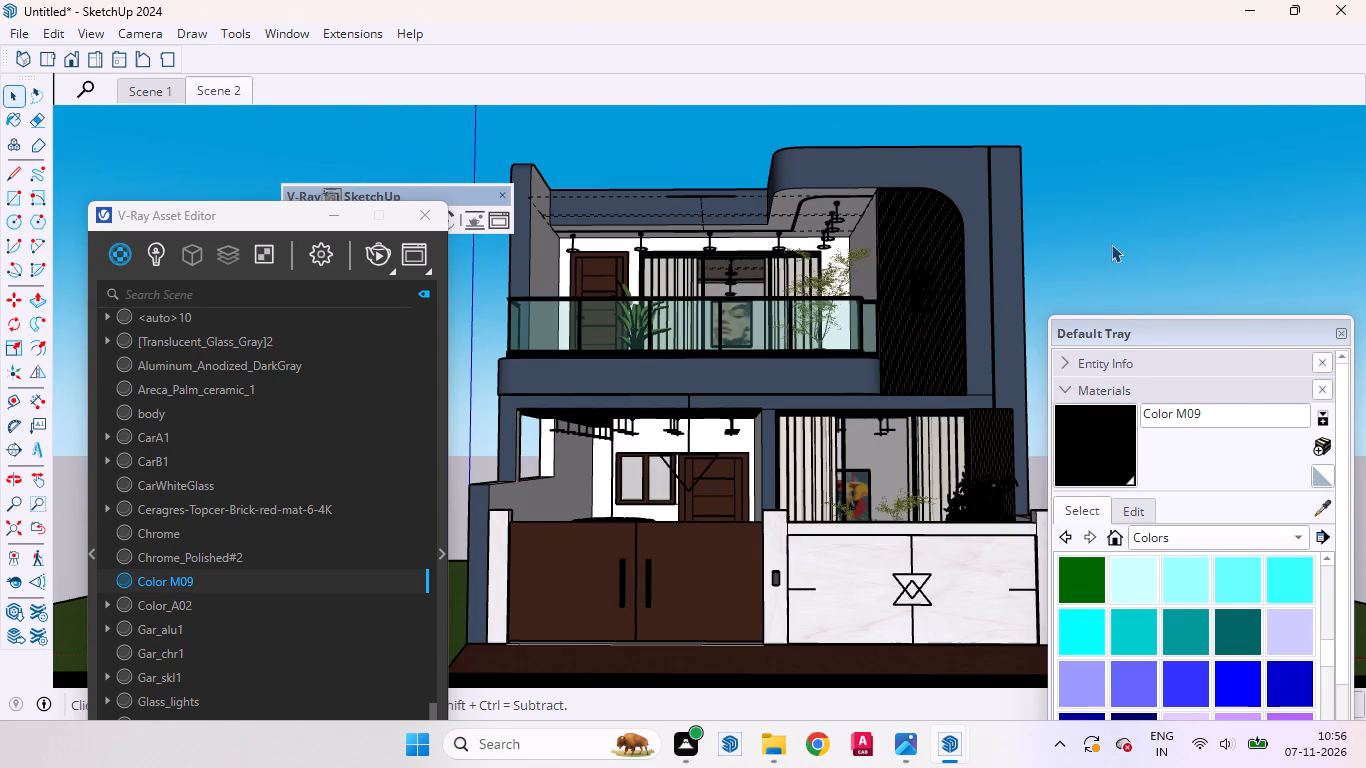
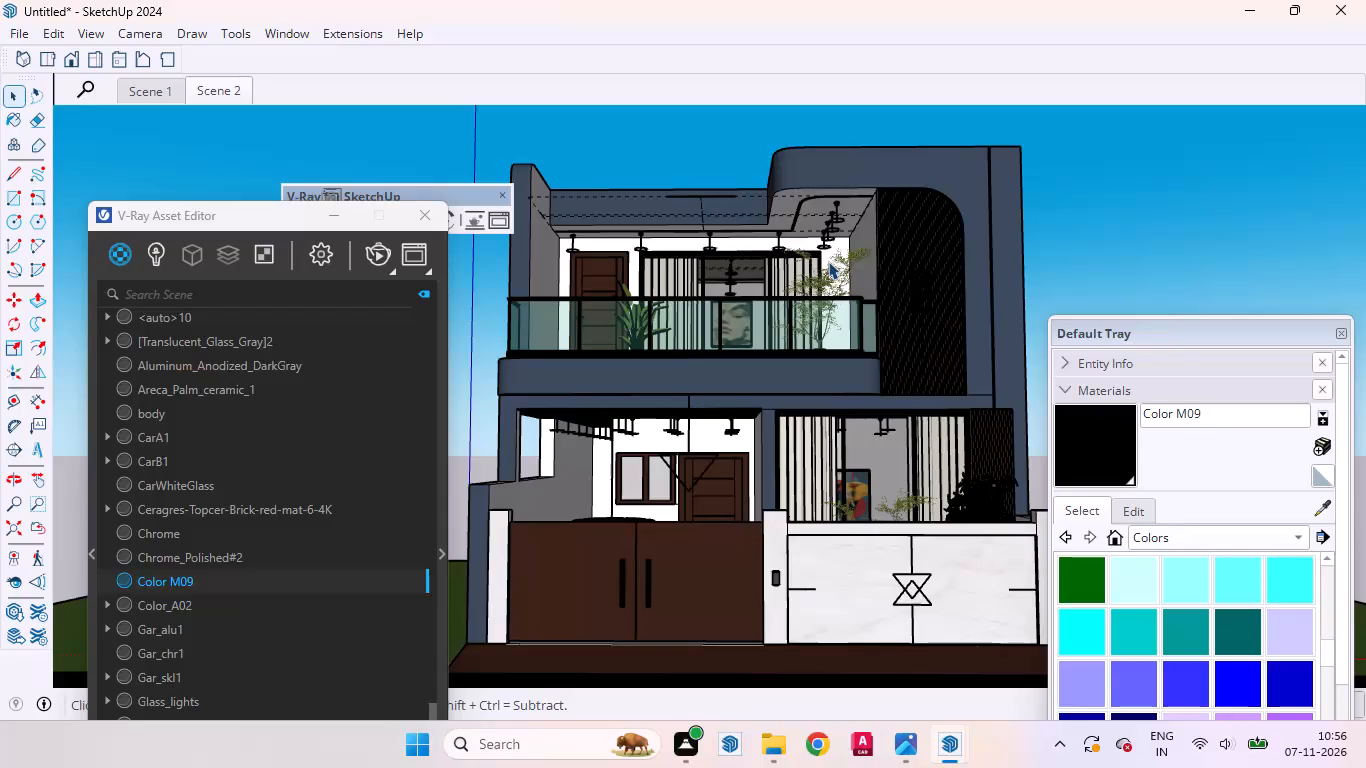
# Examine the upper balcony and the ground-floor entrance door up close.
pyautogui.scroll(4, 726, 217)
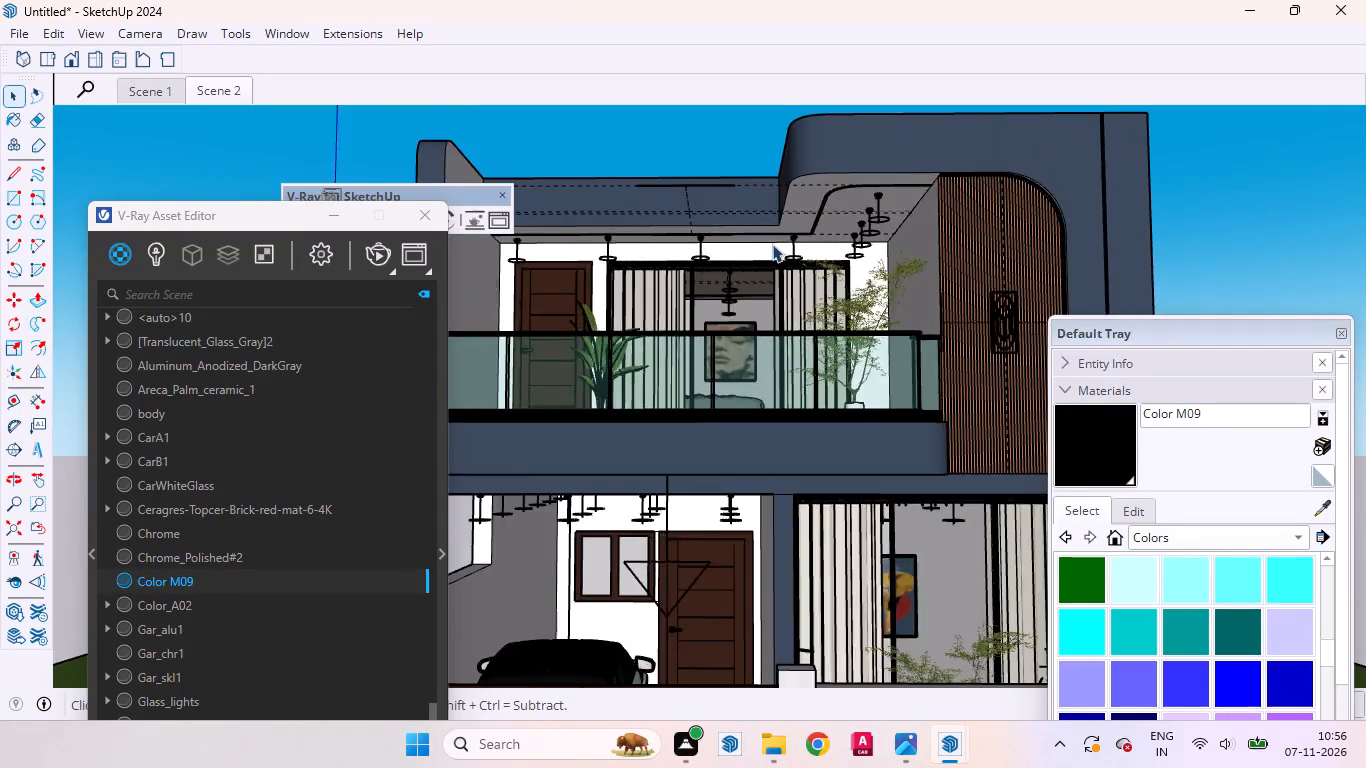
pyautogui.scroll(2, 772, 244)
pyautogui.moveTo(781, 320); pyautogui.dragTo(761, 255, button='middle')
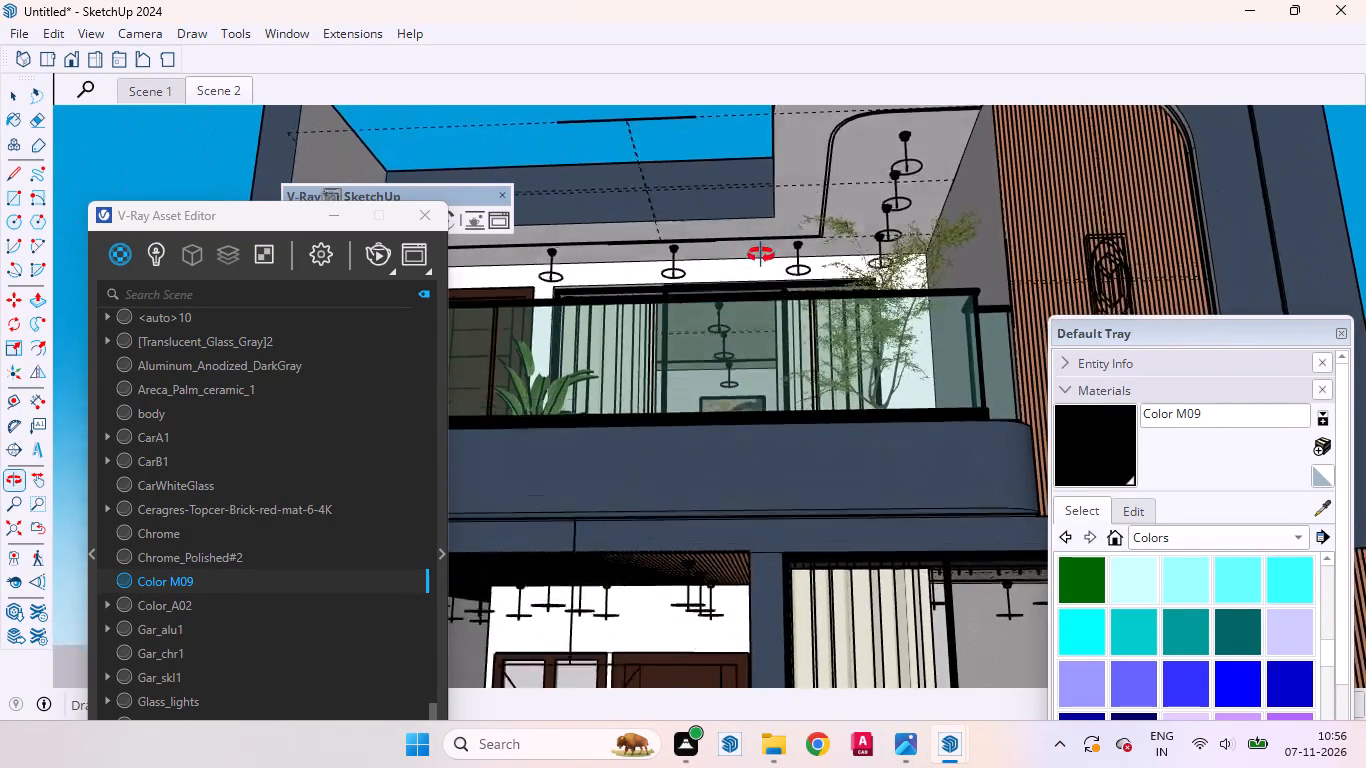
pyautogui.moveTo(761, 255); pyautogui.dragTo(764, 260, button='middle')
pyautogui.scroll(1, 763, 260)
pyautogui.scroll(-13, 744, 335)
pyautogui.moveTo(762, 296); pyautogui.dragTo(755, 454, button='middle')
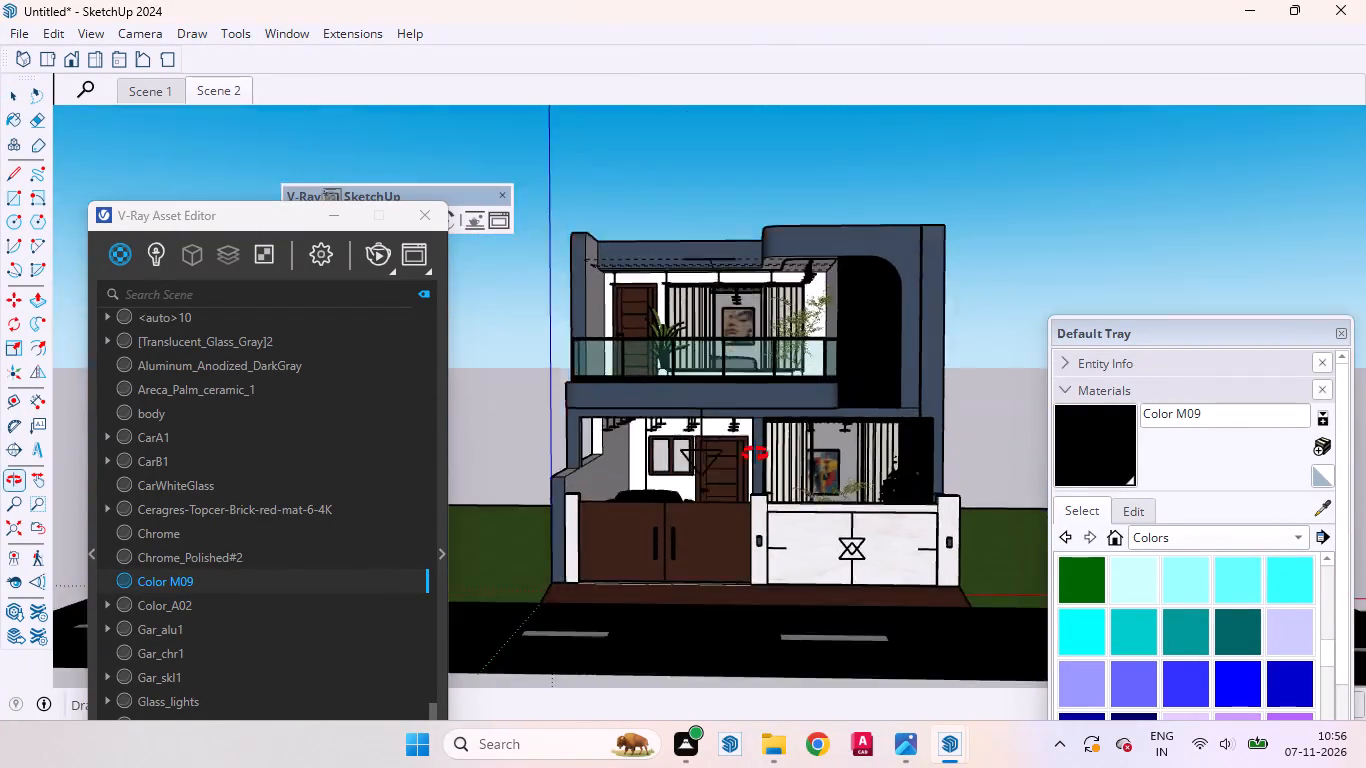
pyautogui.moveTo(755, 454); pyautogui.dragTo(749, 473, button='middle')
pyautogui.scroll(14, 748, 471)
pyautogui.scroll(-1, 730, 448)
pyautogui.scroll(14, 730, 448)
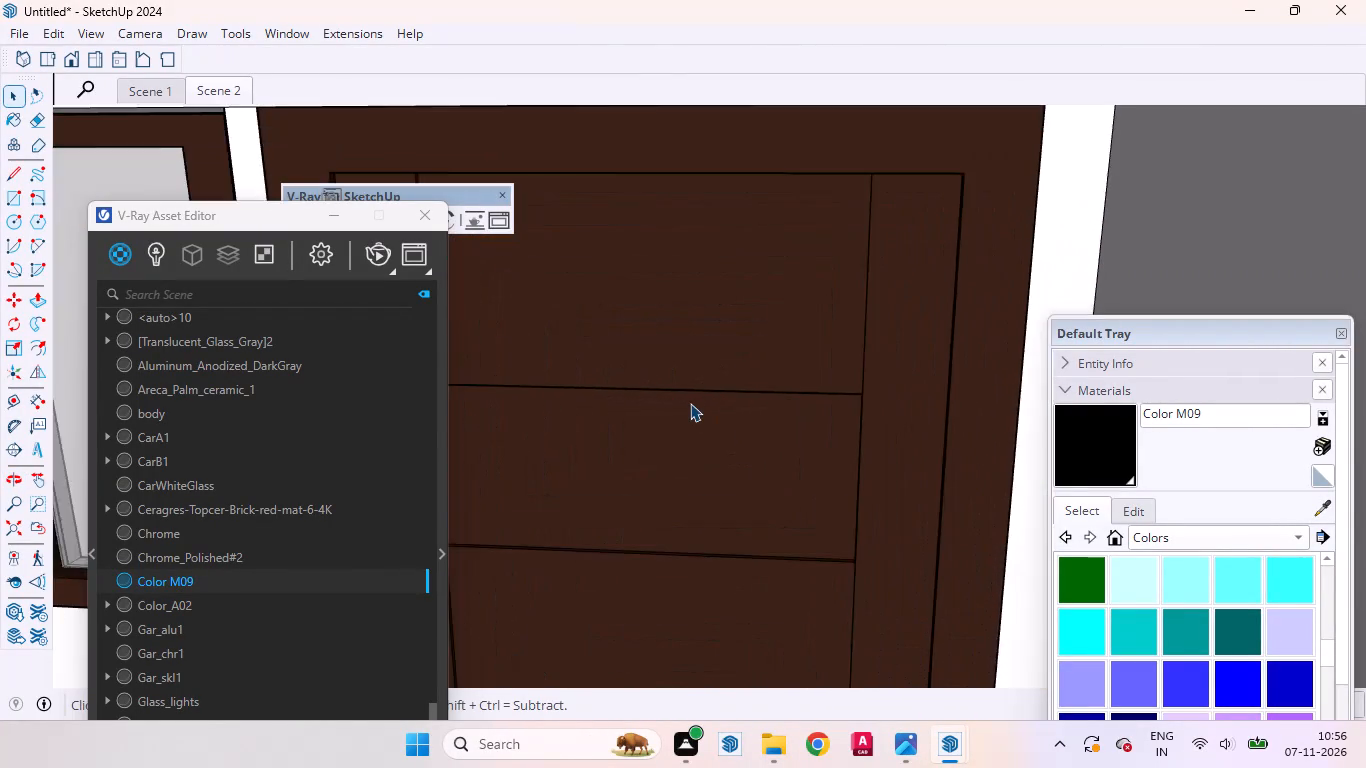
pyautogui.moveTo(701, 405); pyautogui.dragTo(802, 266, button='middle')
pyautogui.scroll(1, 802, 276)
pyautogui.scroll(-7, 802, 278)
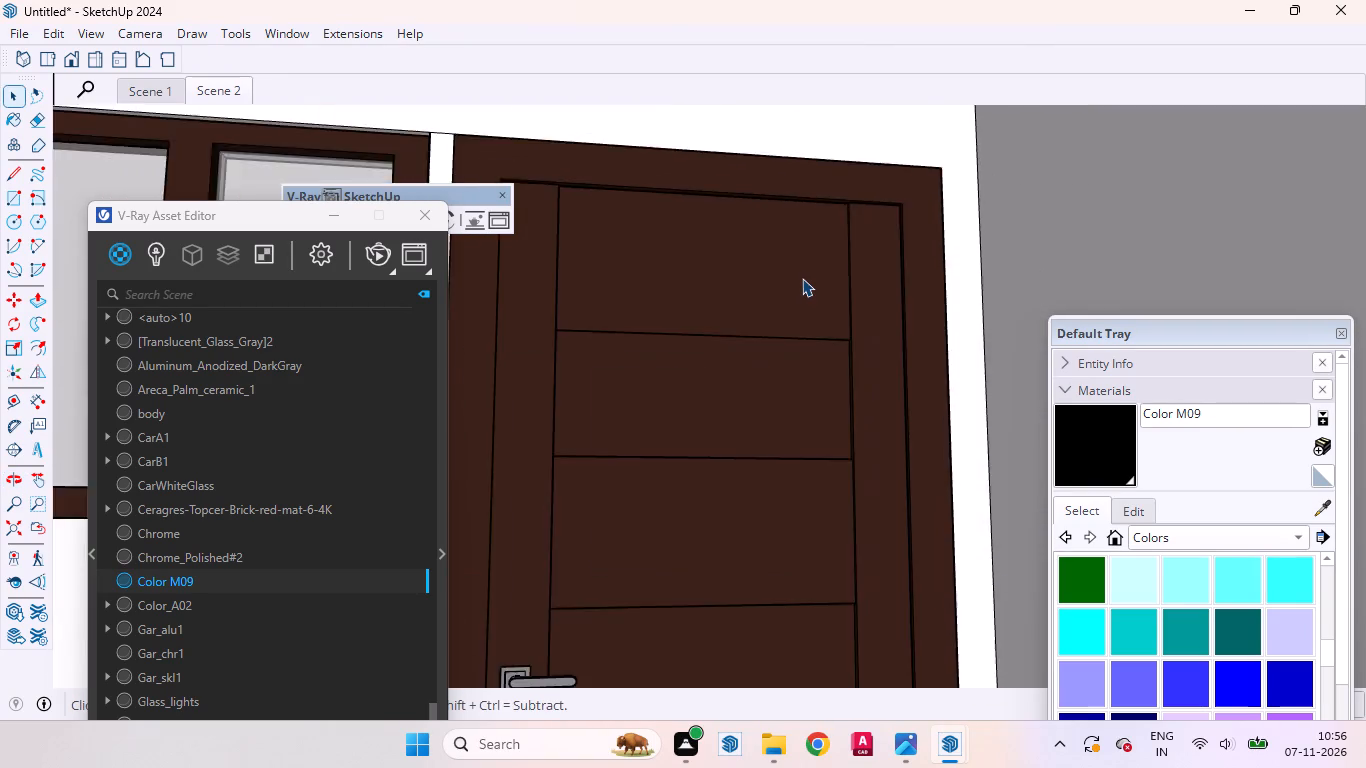
pyautogui.scroll(-11, 802, 278)
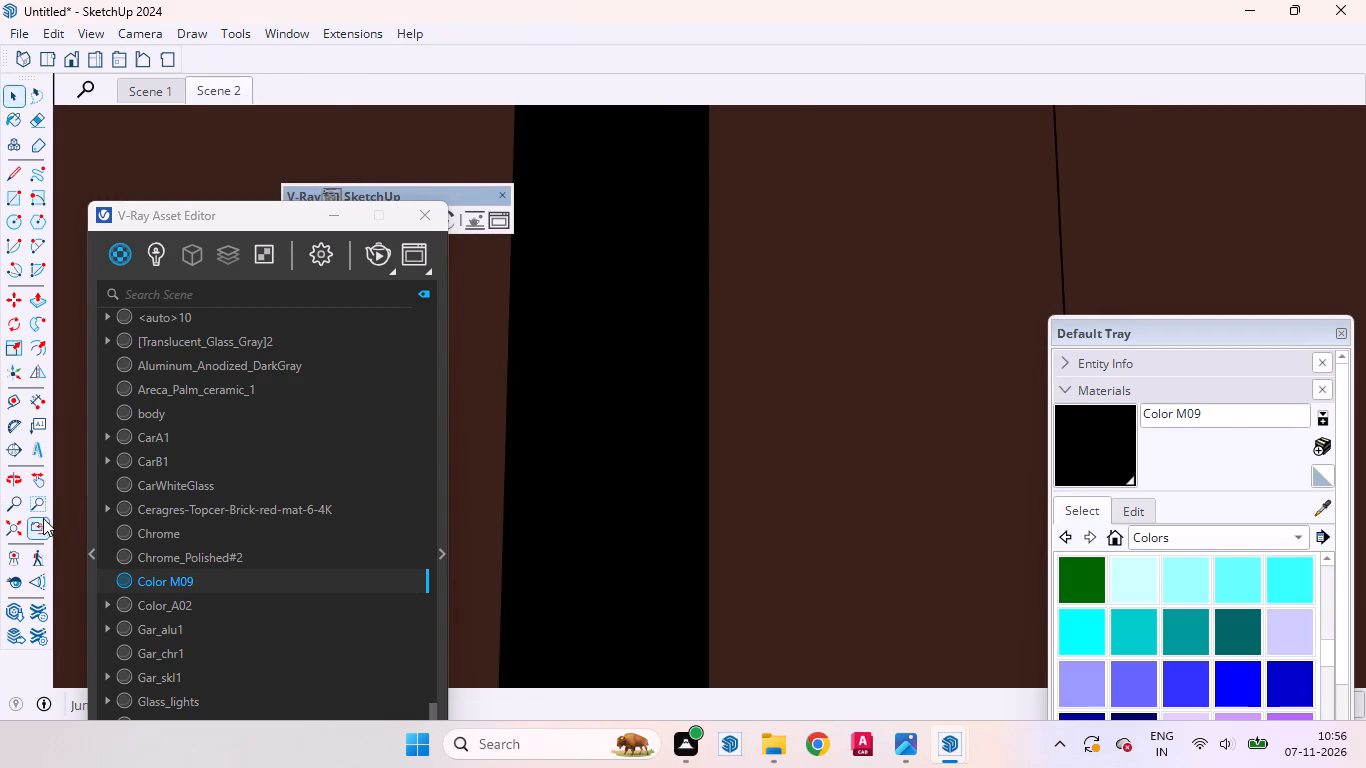
pyautogui.click(43, 518)
pyautogui.moveTo(706, 355); pyautogui.dragTo(697, 462, button='middle')
pyautogui.scroll(1, 694, 453)
pyautogui.scroll(-13, 722, 332)
pyautogui.scroll(1, 732, 256)
pyautogui.scroll(-3, 732, 256)
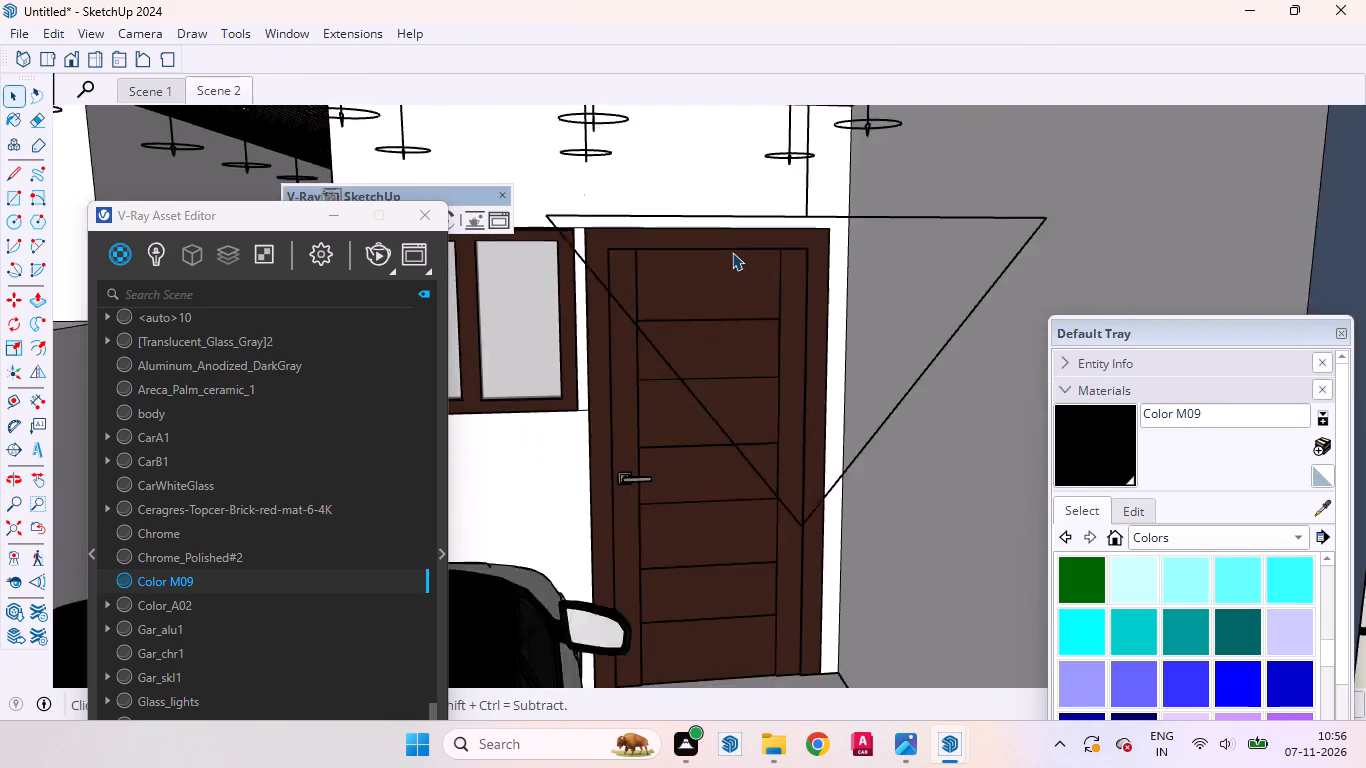
pyautogui.scroll(-5, 732, 252)
pyautogui.scroll(2, 732, 252)
pyautogui.scroll(-8, 732, 252)
# Examine the bottom edges of the gate and the marble boundary wall, and restore the Scene 2 view.
pyautogui.moveTo(757, 414); pyautogui.dragTo(745, 496, button='middle')
pyautogui.scroll(7, 657, 522)
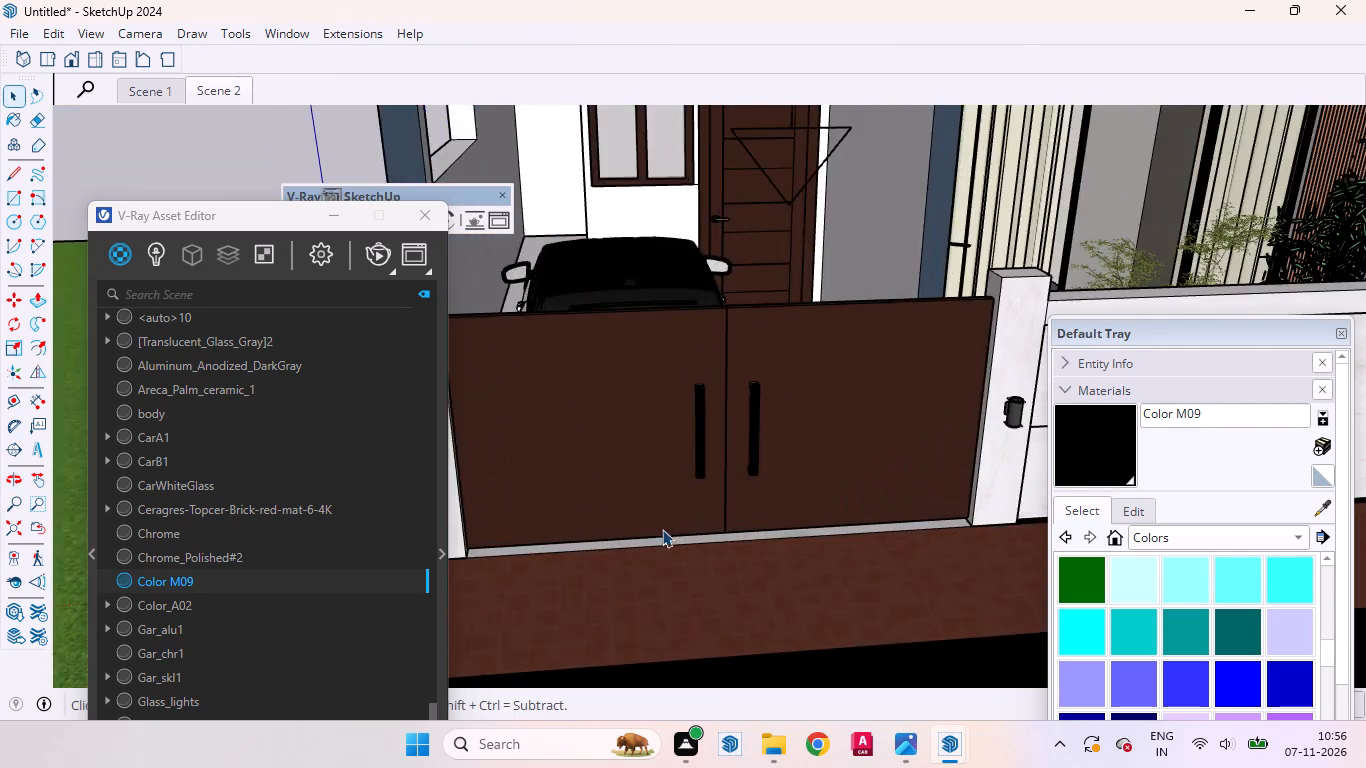
pyautogui.scroll(3, 662, 529)
pyautogui.scroll(-6, 542, 409)
pyautogui.scroll(17, 1008, 493)
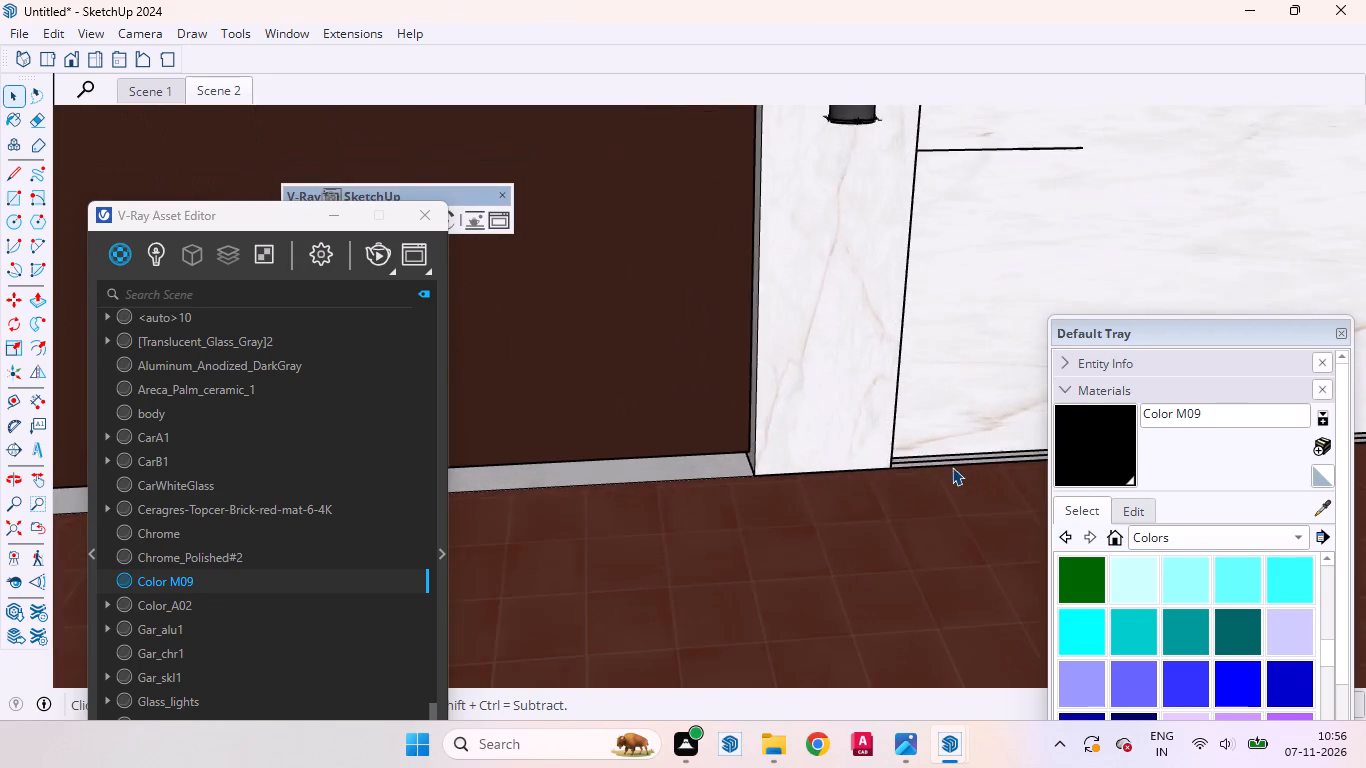
pyautogui.scroll(15, 952, 467)
pyautogui.scroll(-19, 672, 390)
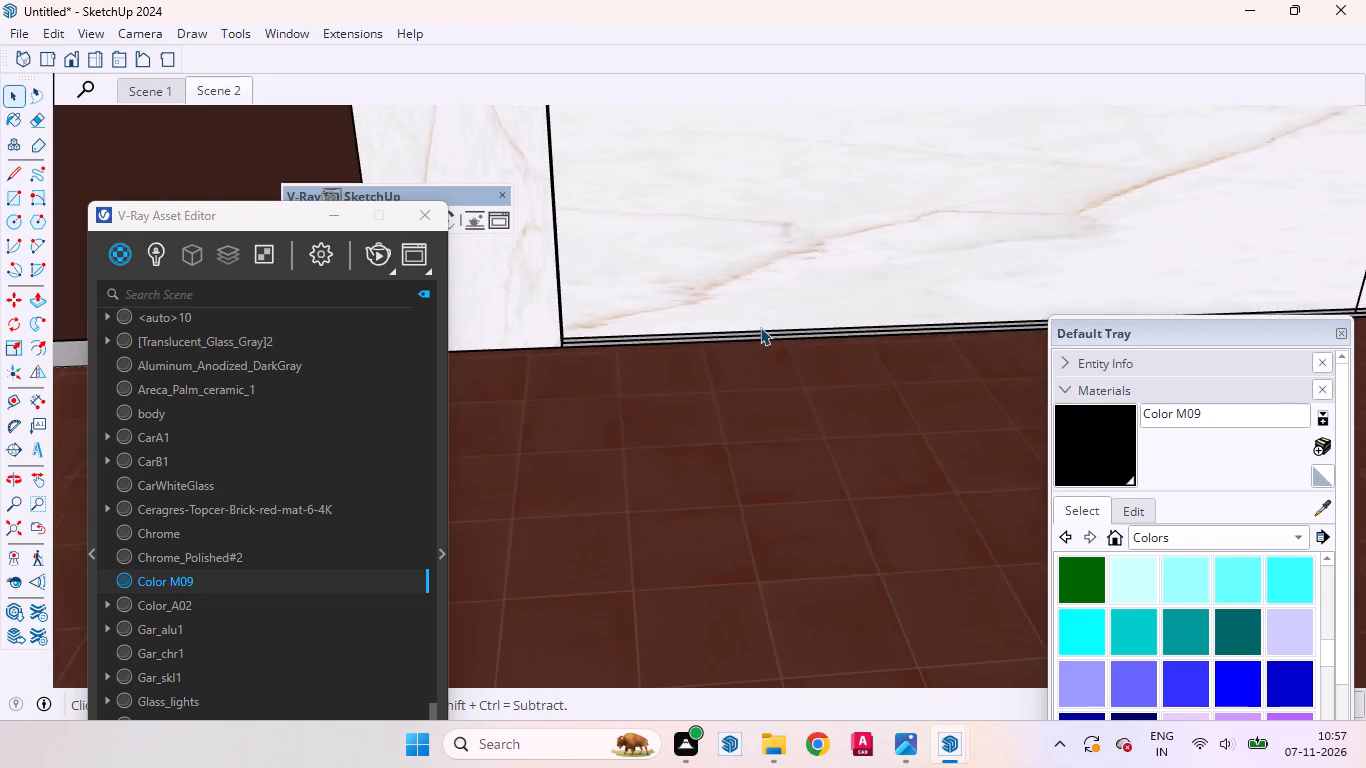
pyautogui.scroll(10, 835, 343)
pyautogui.moveTo(689, 380); pyautogui.dragTo(724, 454, button='middle')
pyautogui.scroll(1, 606, 363)
pyautogui.scroll(-9, 579, 315)
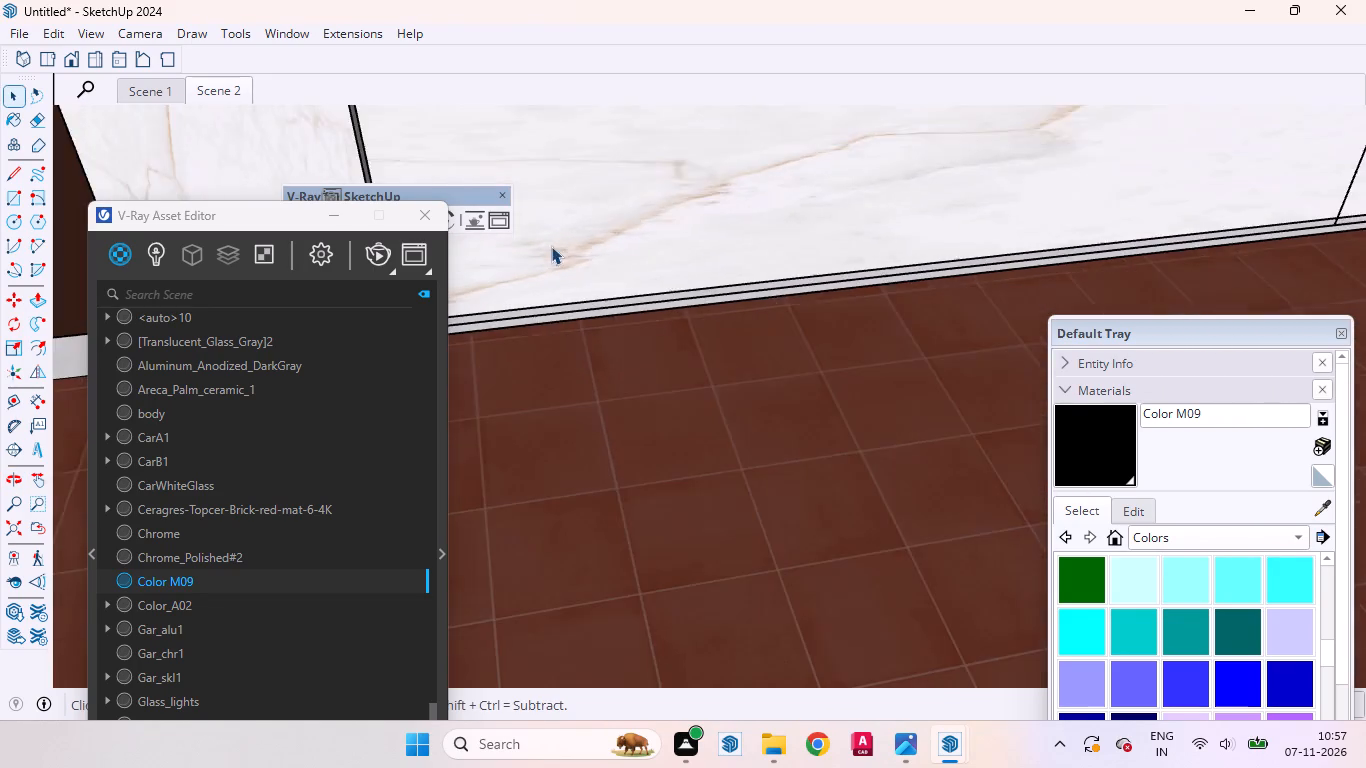
pyautogui.scroll(-20, 551, 246)
pyautogui.scroll(-2, 551, 246)
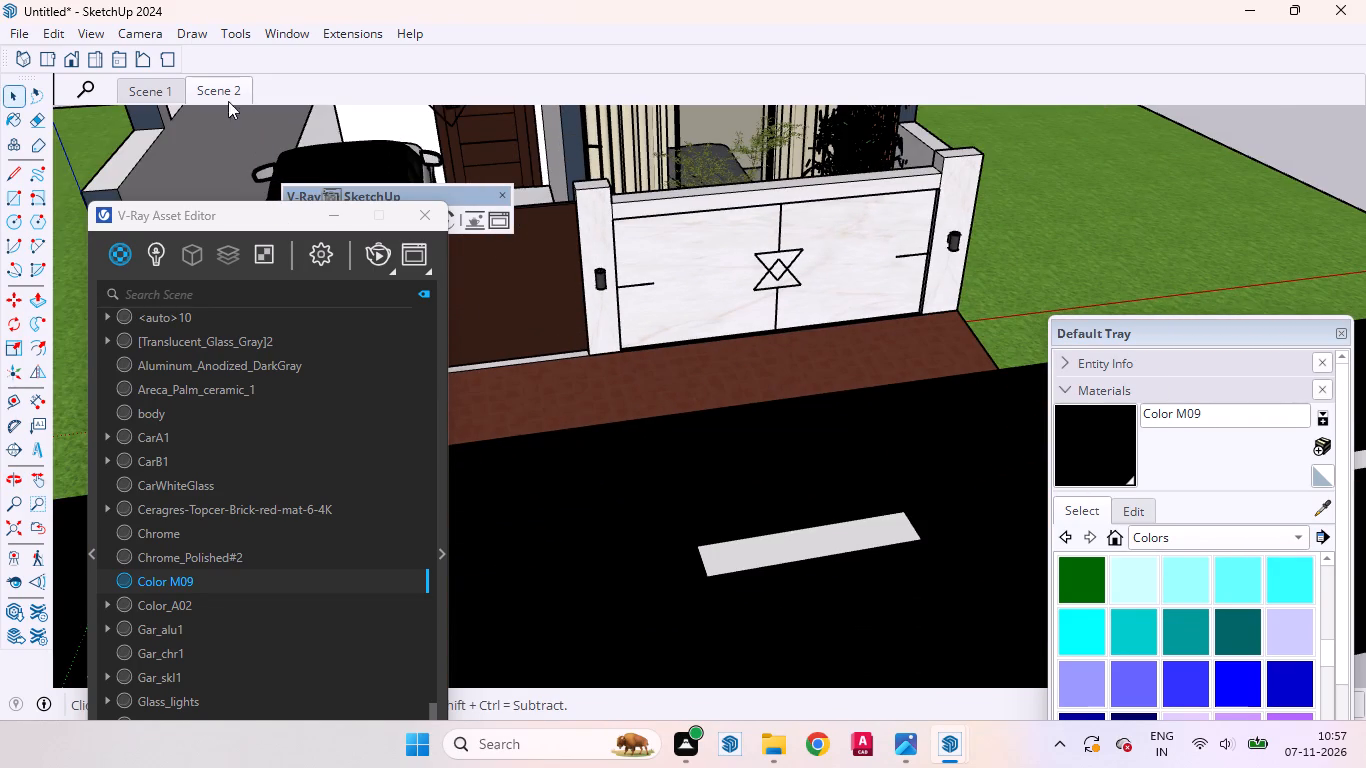
pyautogui.click(220, 84)
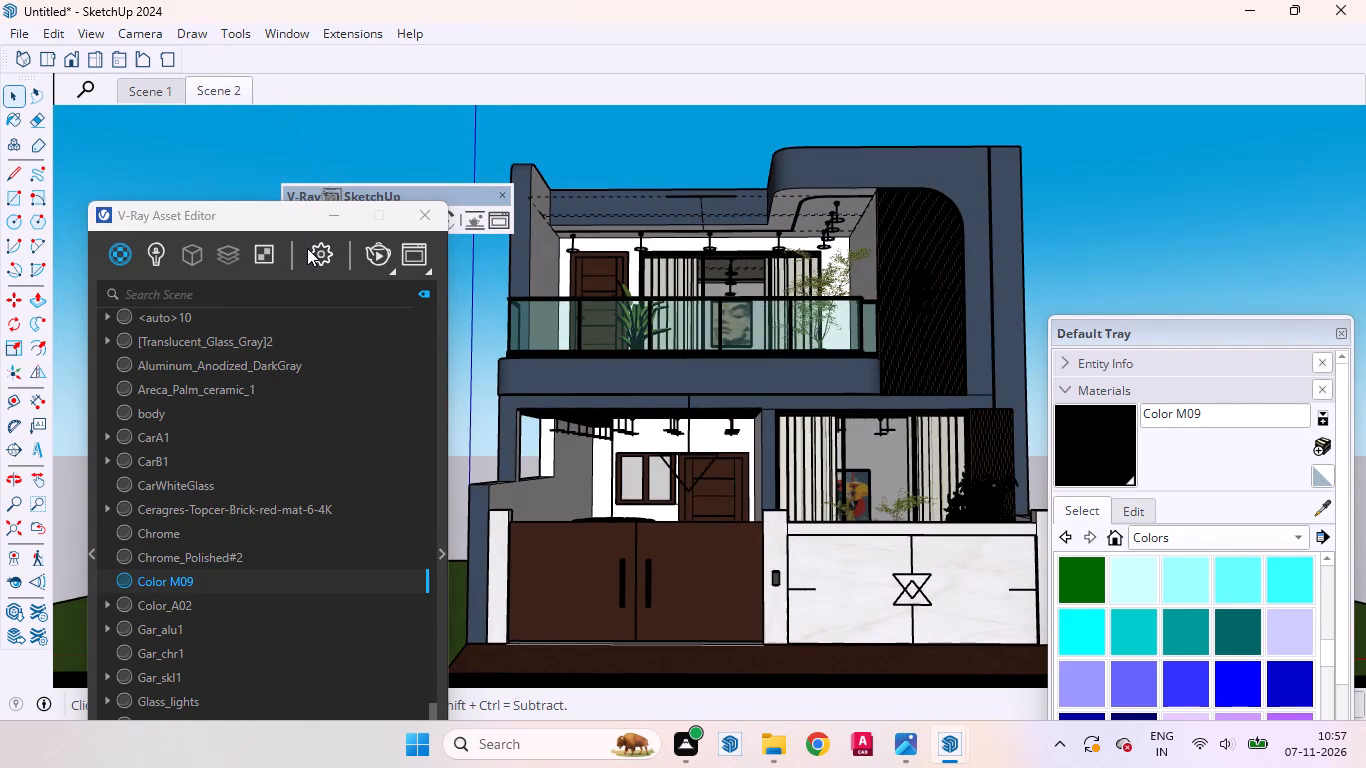
# Open the V-Ray render settings and start rendering the Scene 2 view.
pyautogui.click(310, 250)
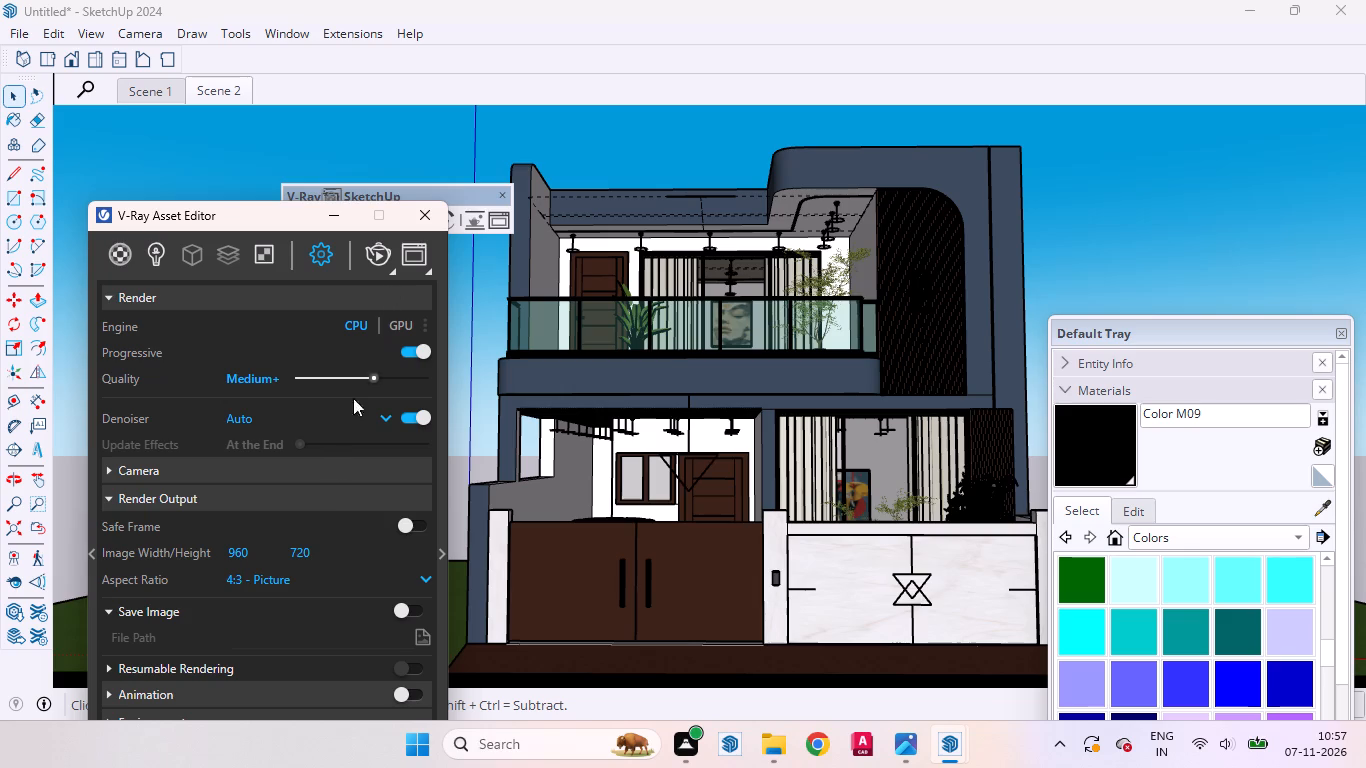
pyautogui.click(380, 248)
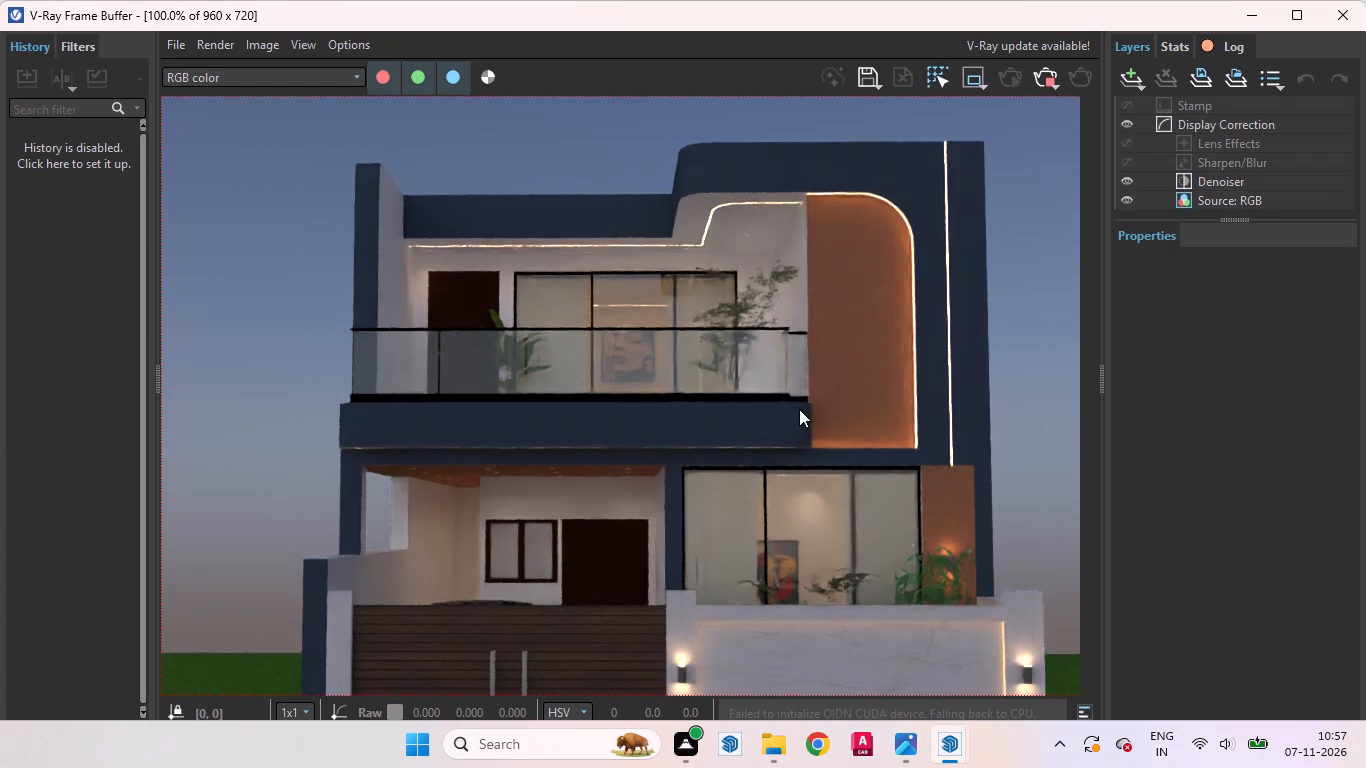
# Examine the gate, entrance door and facade at different magnifications in the progressing render.
pyautogui.scroll(-1, 792, 276)
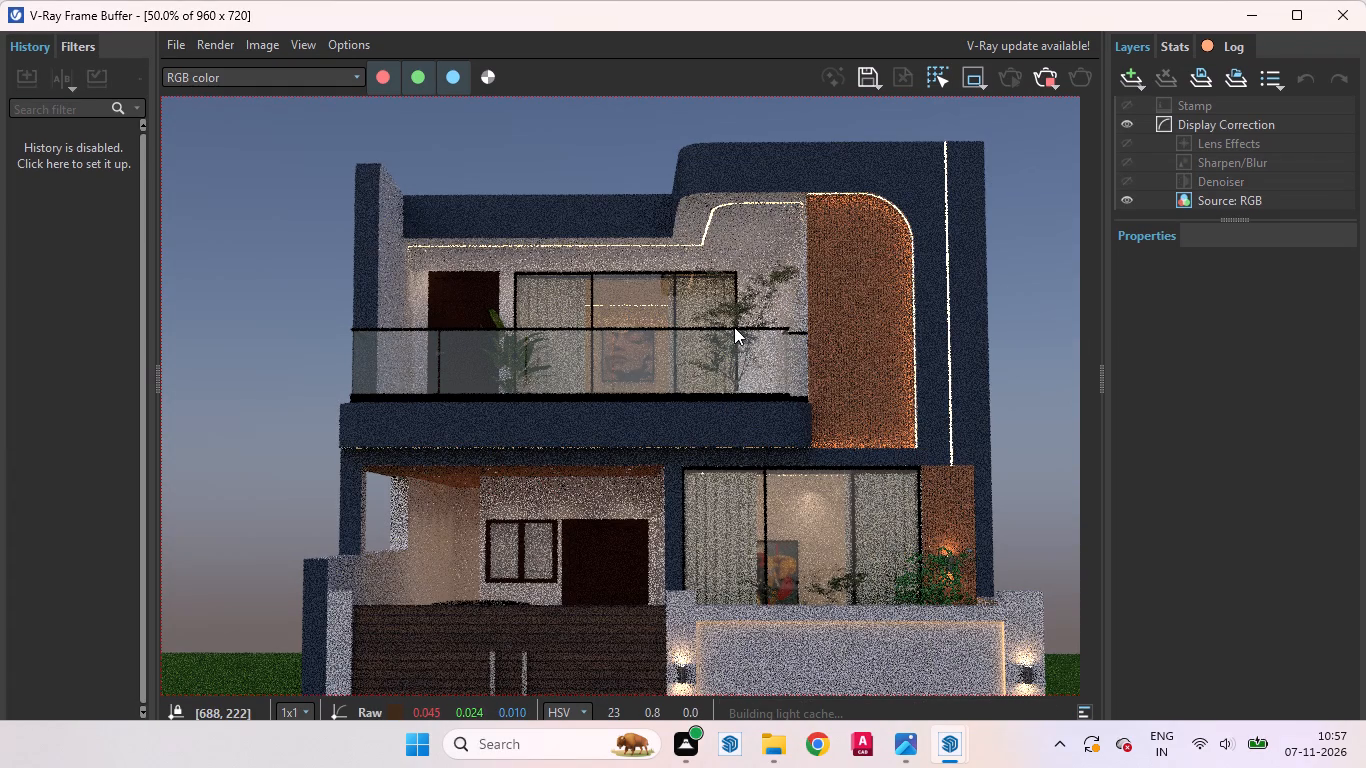
pyautogui.scroll(-1, 734, 327)
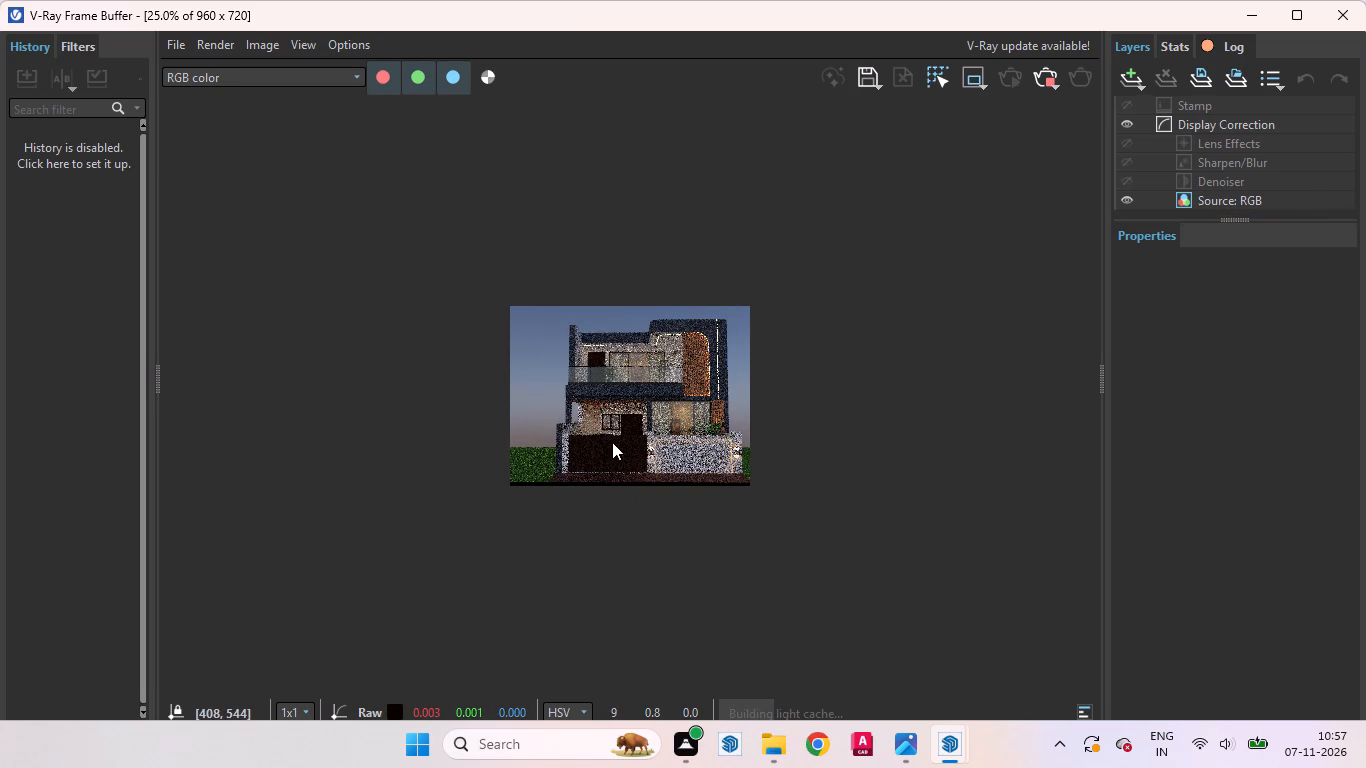
pyautogui.scroll(1, 612, 441)
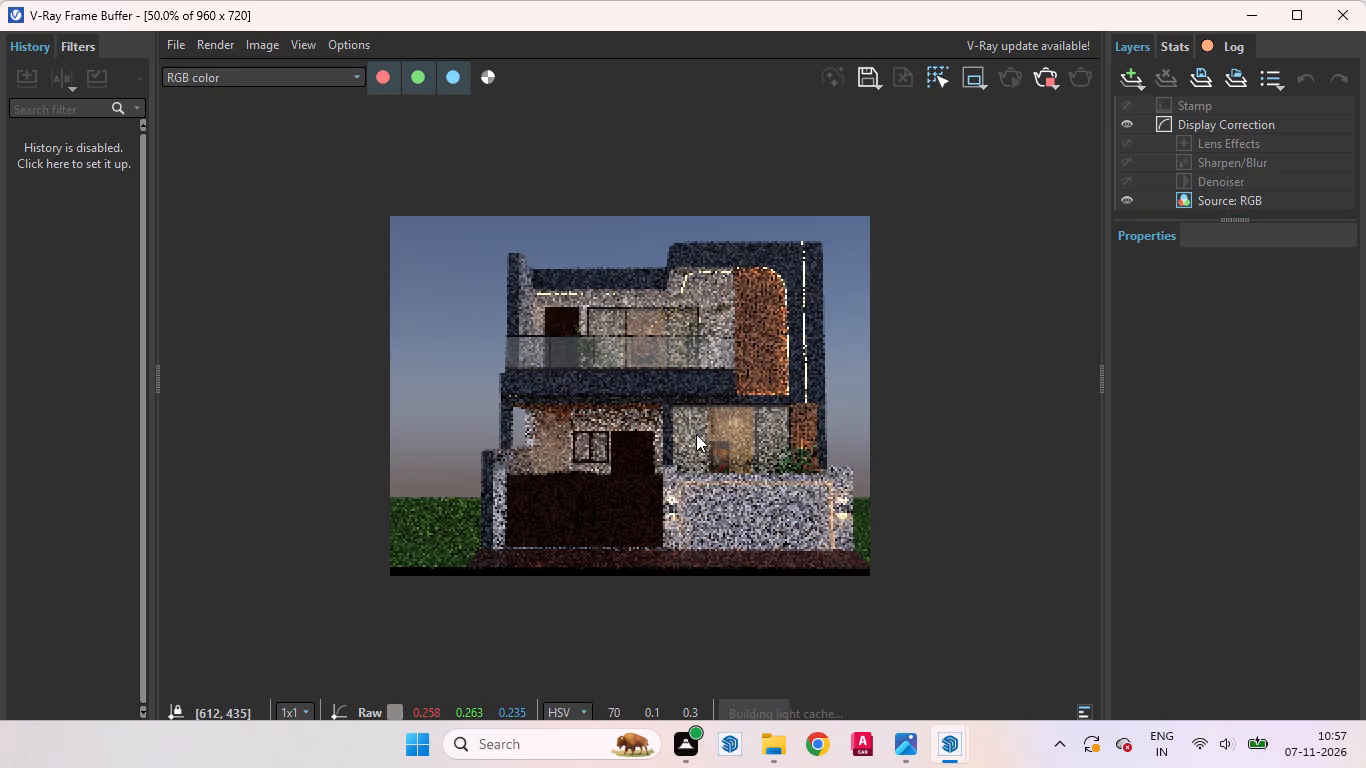
pyautogui.scroll(1, 689, 433)
pyautogui.scroll(-1, 550, 407)
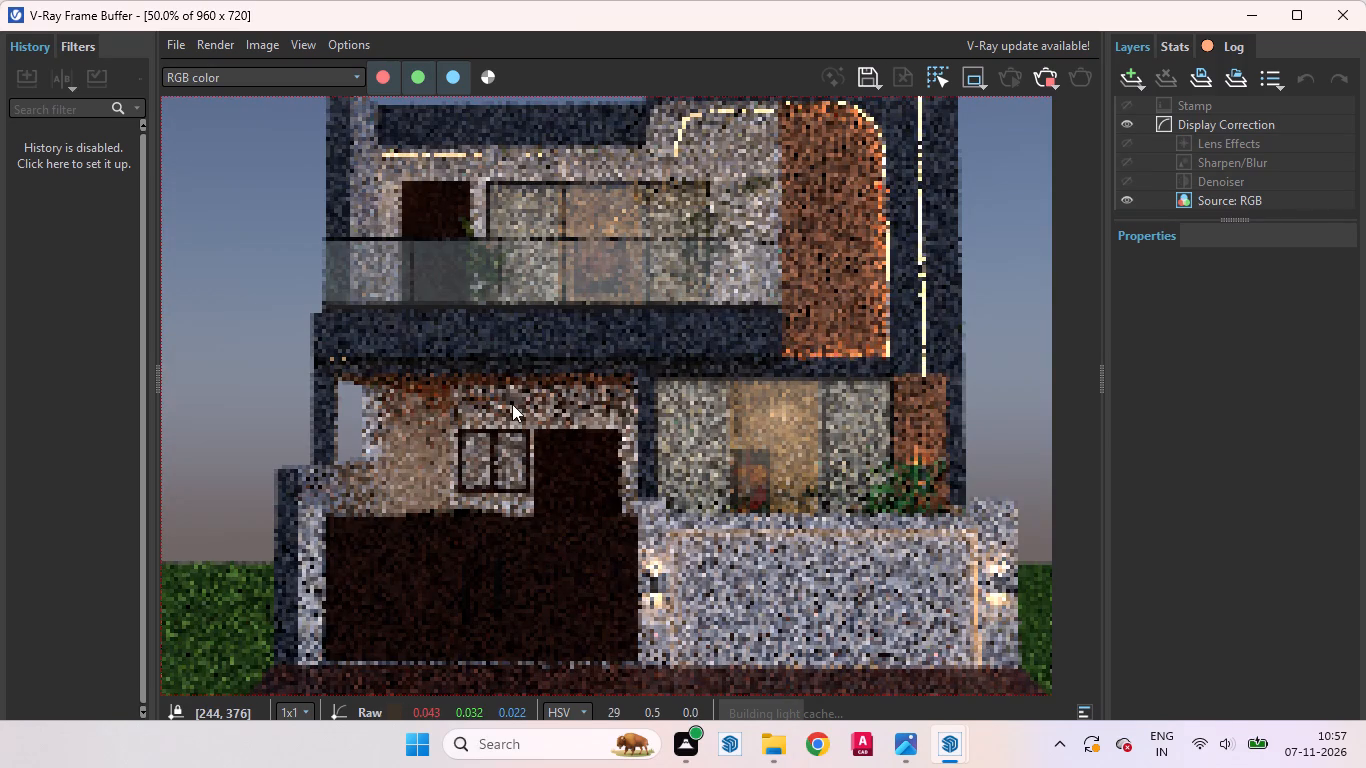
pyautogui.scroll(1, 815, 427)
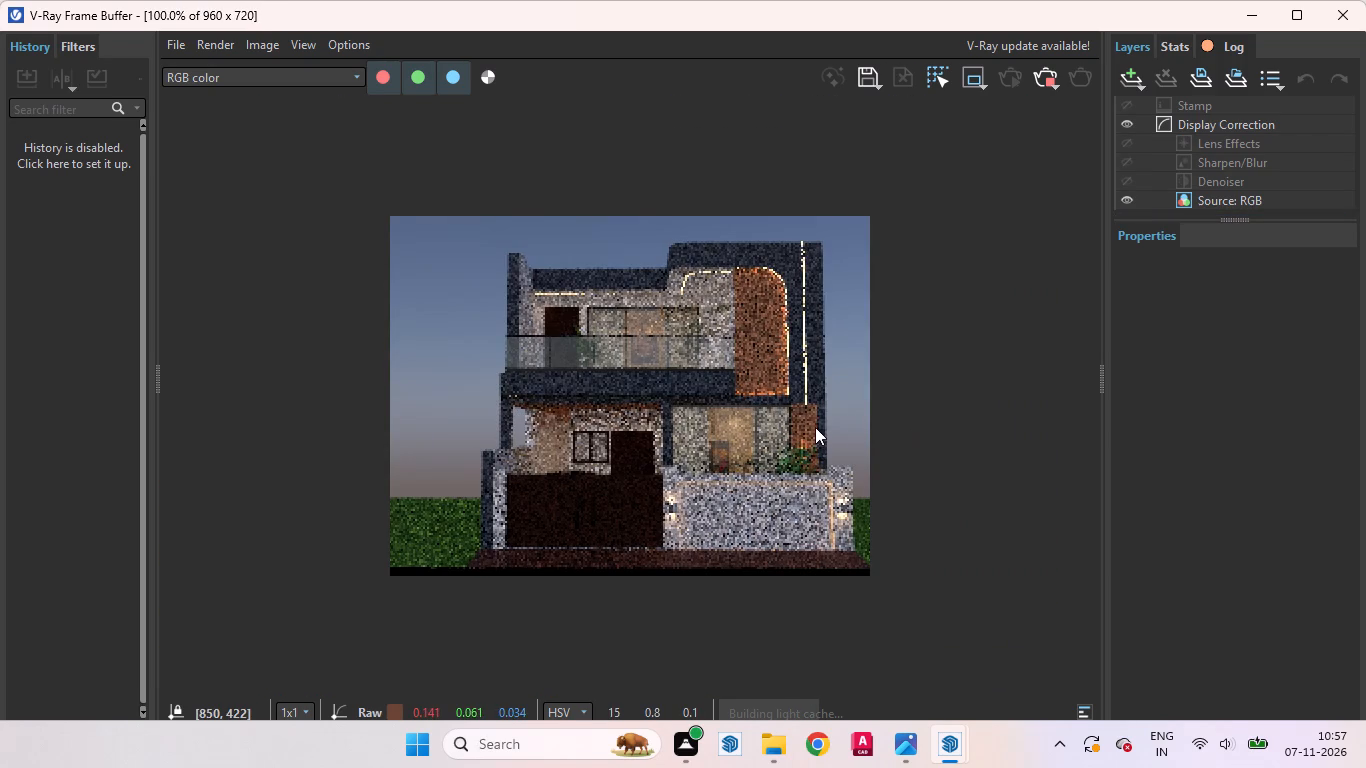
pyautogui.scroll(-1, 691, 451)
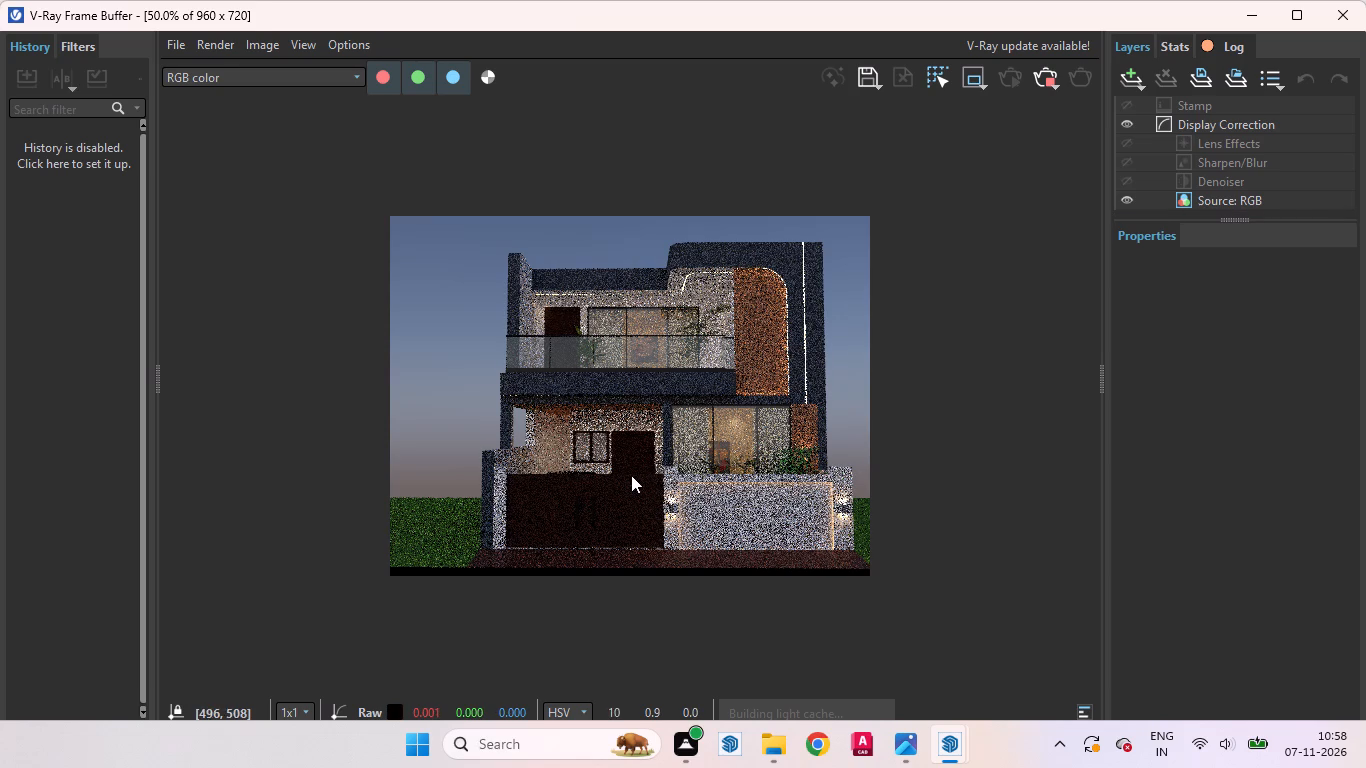
pyautogui.scroll(2, 628, 478)
pyautogui.scroll(-1, 635, 530)
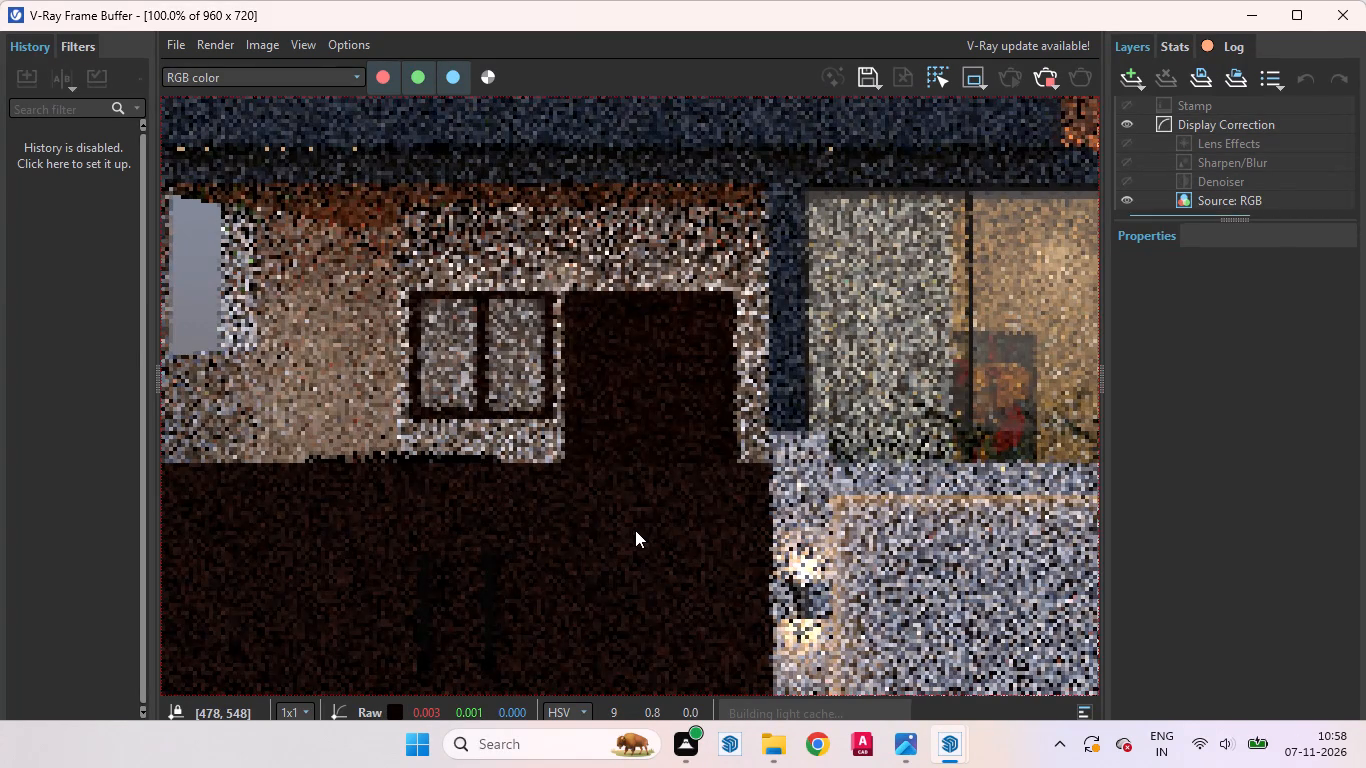
pyautogui.scroll(-1, 635, 530)
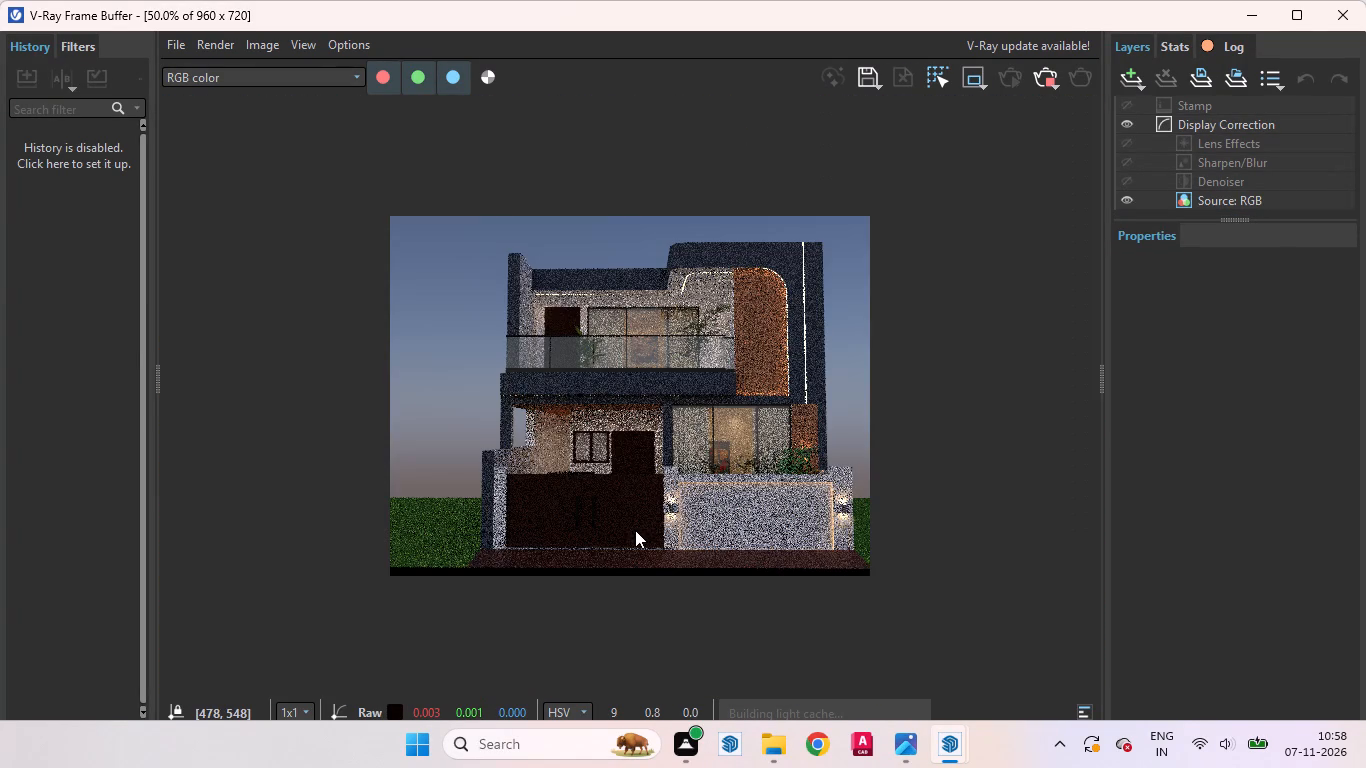
# Stop the render and minimize the V-Ray Frame Buffer and Asset Editor to clear the model view.
pyautogui.click(1034, 72)
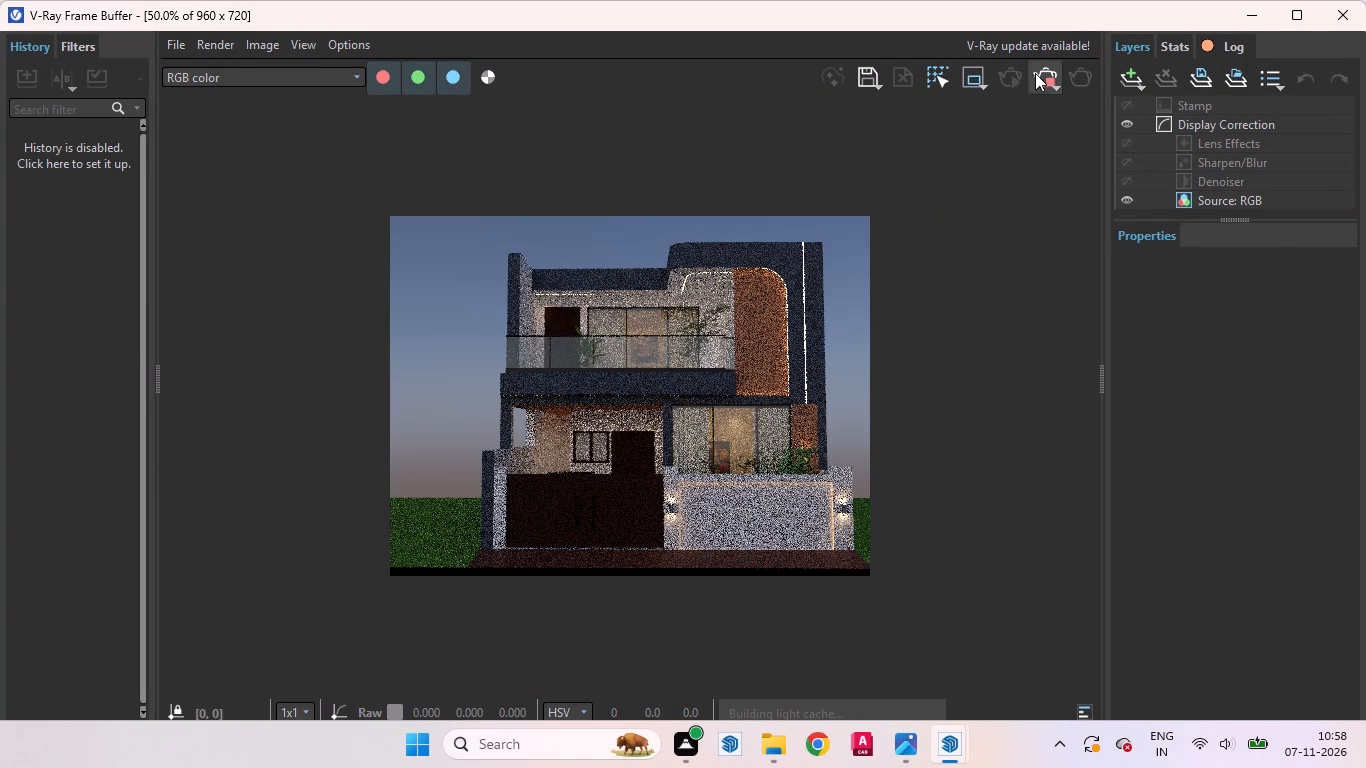
pyautogui.click(1243, 21)
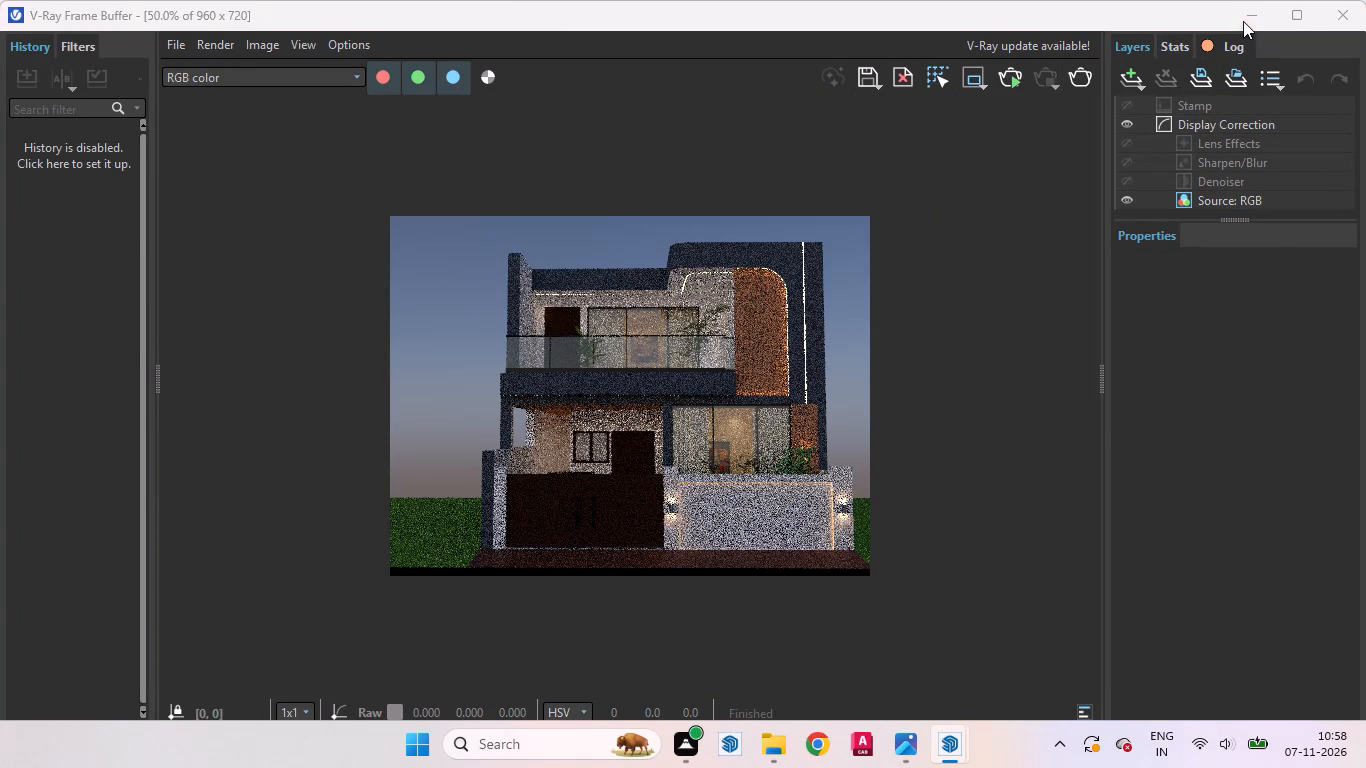
pyautogui.scroll(9, 612, 492)
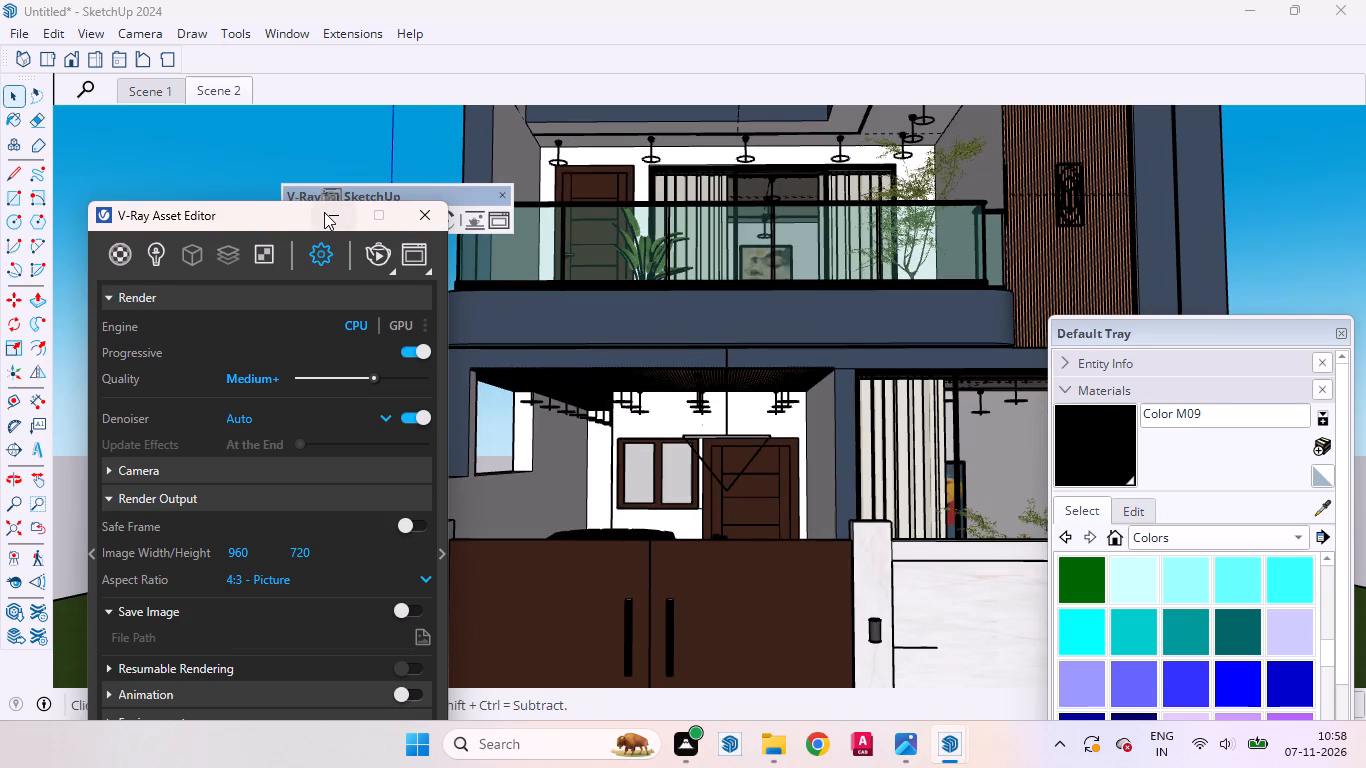
pyautogui.click(324, 212)
# Hide the brown-framed two-pane window component beside the ground-floor entrance door.
pyautogui.scroll(11, 633, 466)
pyautogui.scroll(-1, 647, 492)
pyautogui.scroll(4, 648, 492)
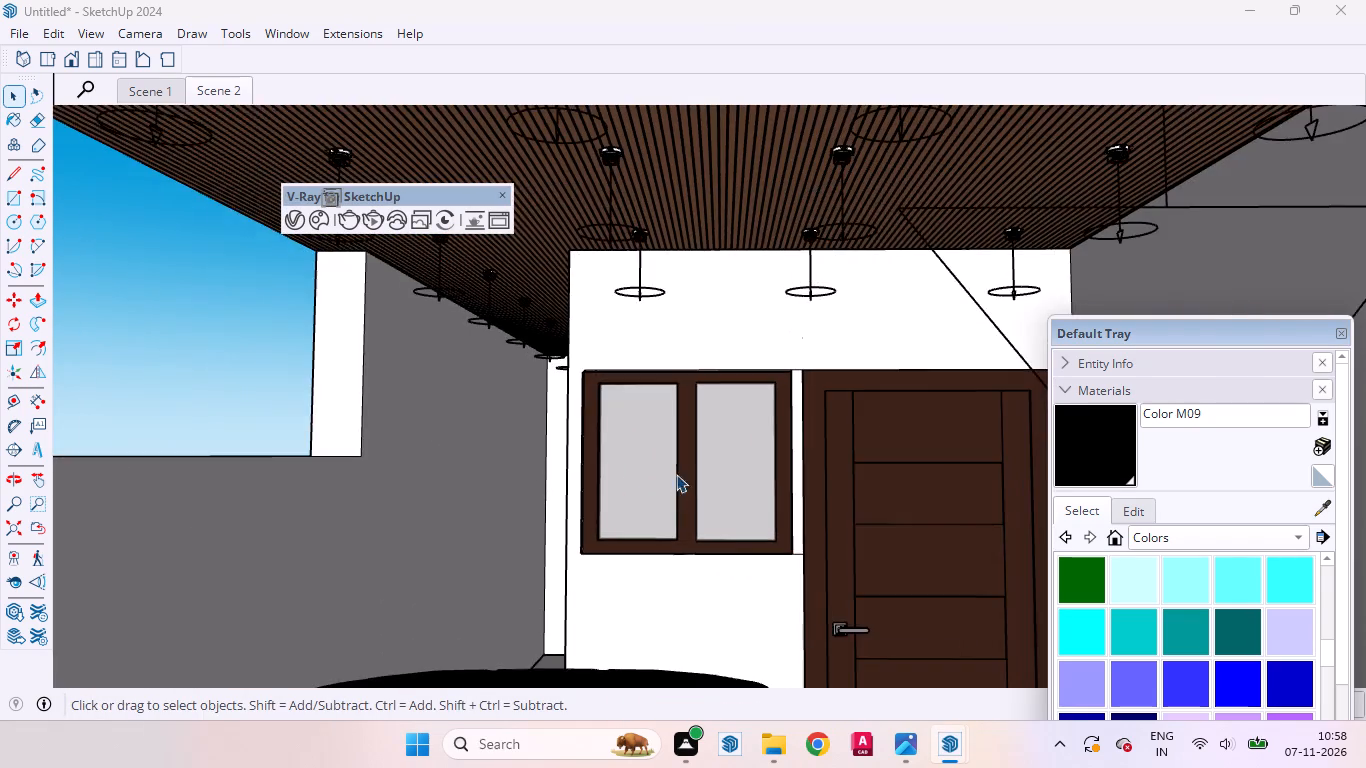
pyautogui.moveTo(687, 475); pyautogui.dragTo(838, 575, button='middle')
pyautogui.scroll(11, 838, 575)
pyautogui.scroll(-5, 657, 513)
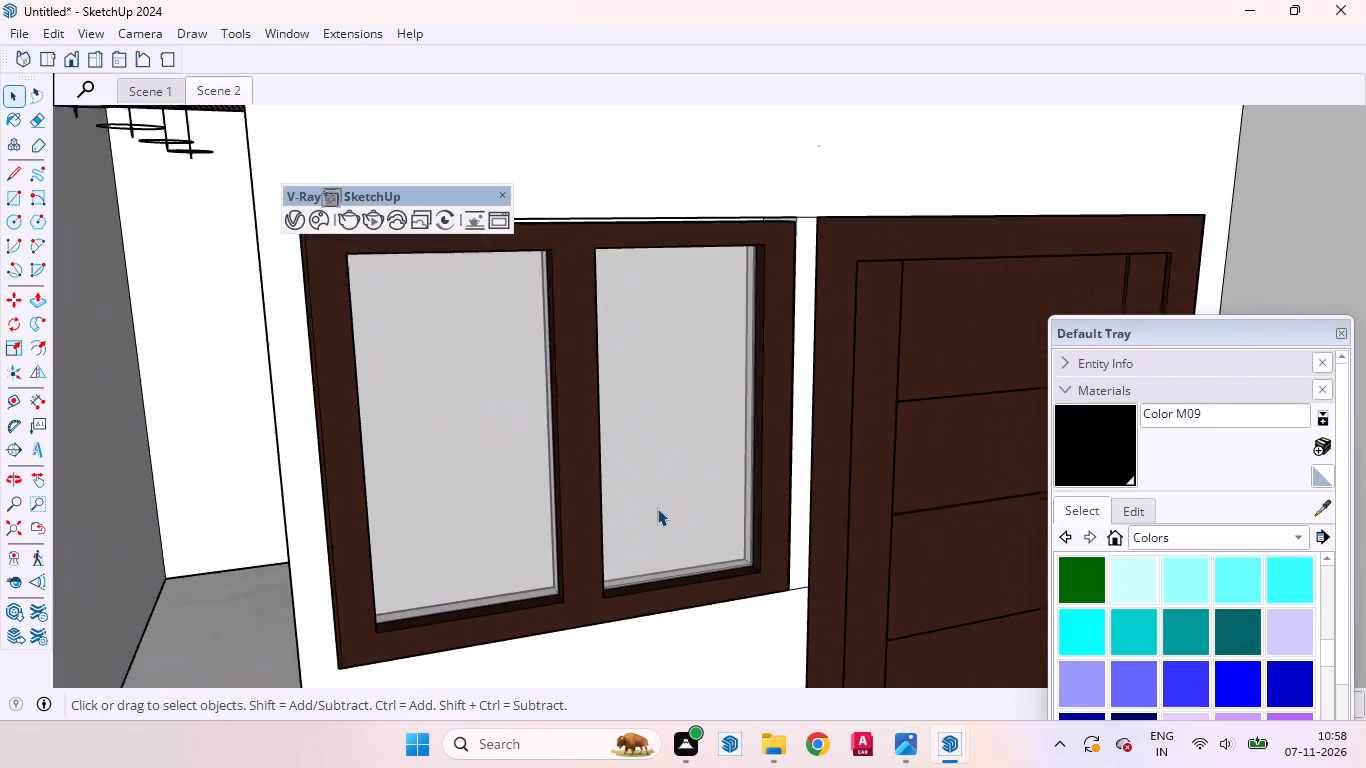
pyautogui.click(572, 432)
pyautogui.rightClick(572, 432)
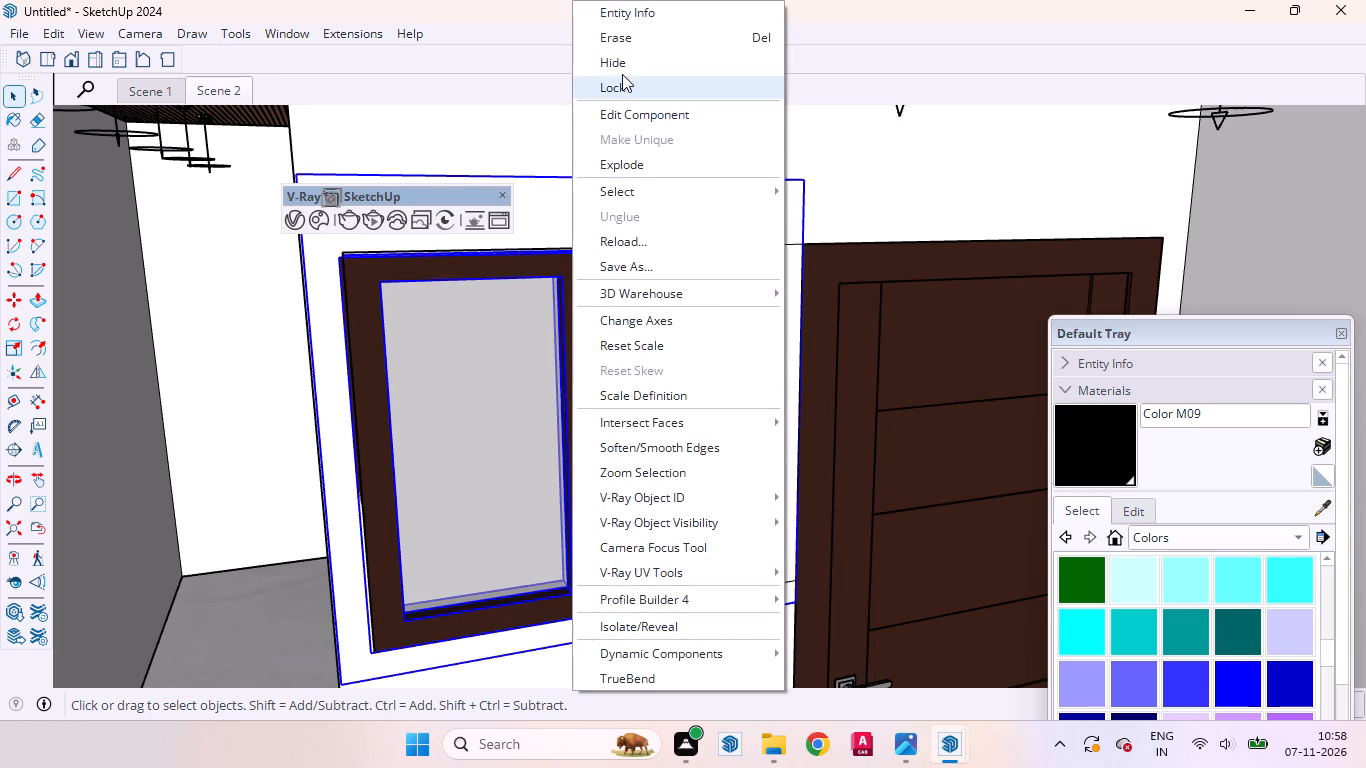
pyautogui.click(622, 73)
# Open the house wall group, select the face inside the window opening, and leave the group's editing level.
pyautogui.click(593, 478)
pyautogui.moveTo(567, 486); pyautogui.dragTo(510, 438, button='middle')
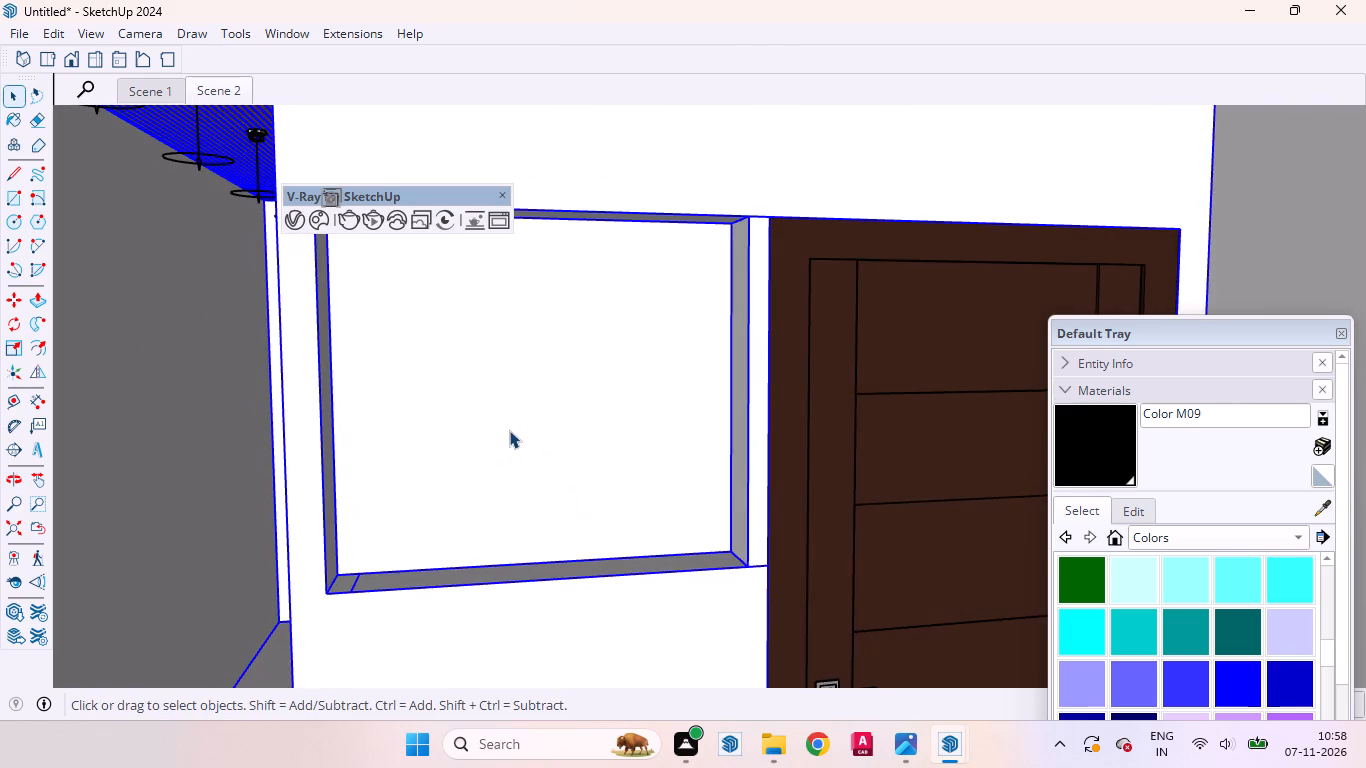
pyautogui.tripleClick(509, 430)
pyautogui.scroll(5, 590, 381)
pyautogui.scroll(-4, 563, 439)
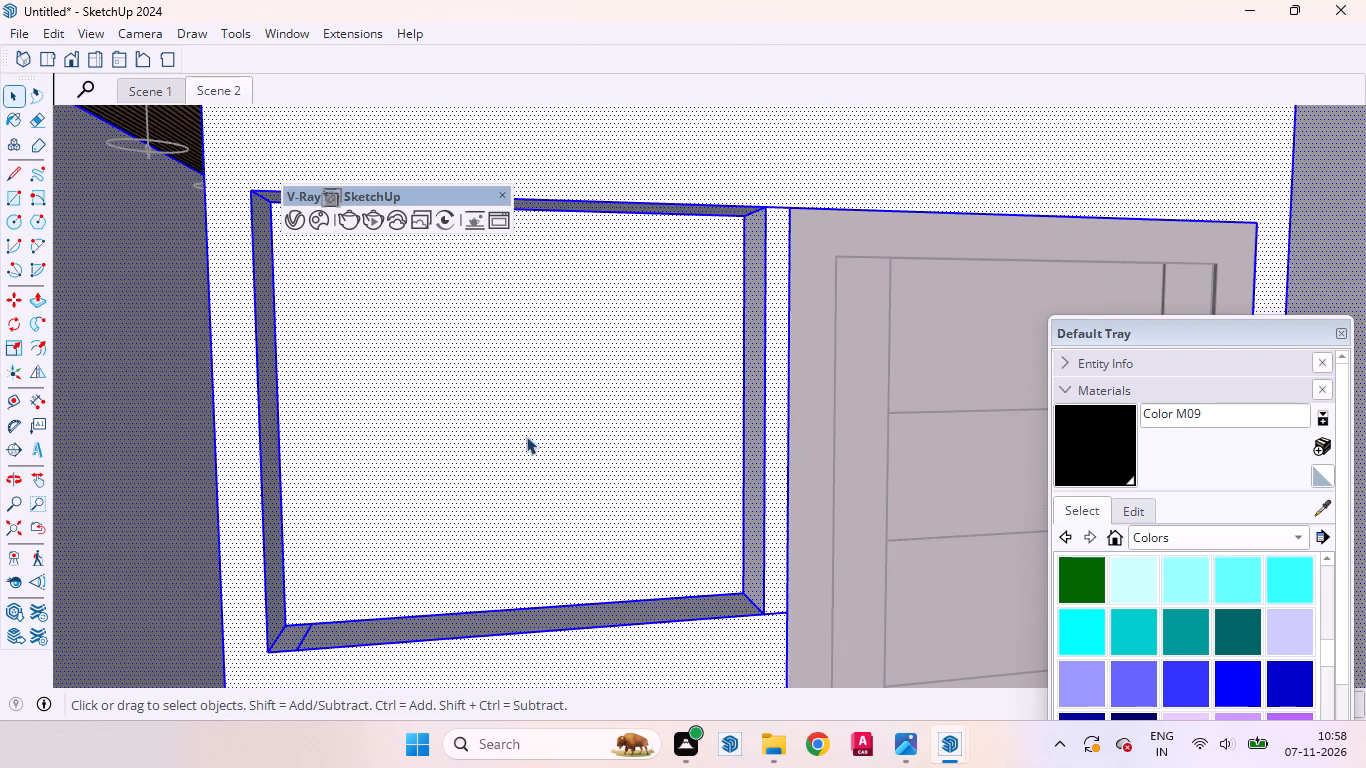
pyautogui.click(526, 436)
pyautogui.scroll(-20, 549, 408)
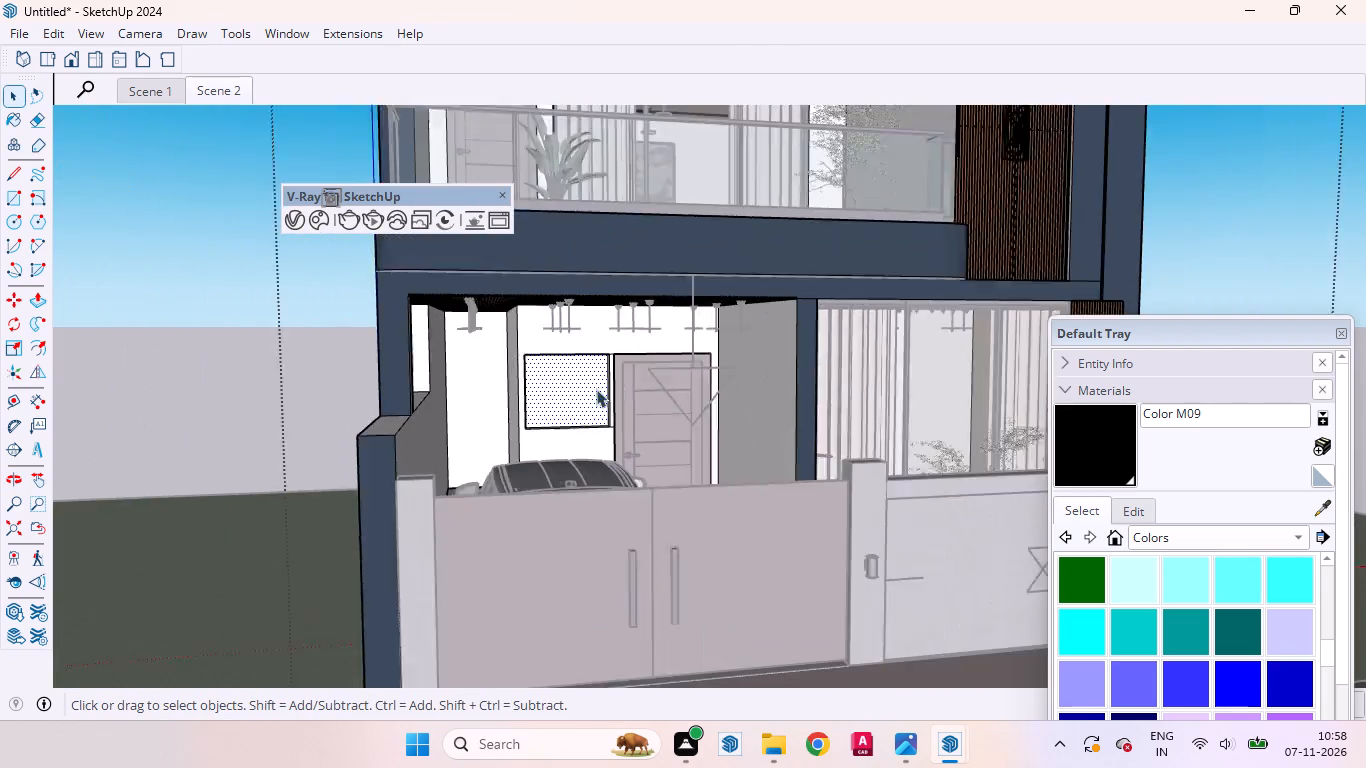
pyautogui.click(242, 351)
# Hide the ground-floor entrance door component.
pyautogui.click(647, 431)
pyautogui.rightClick(647, 430)
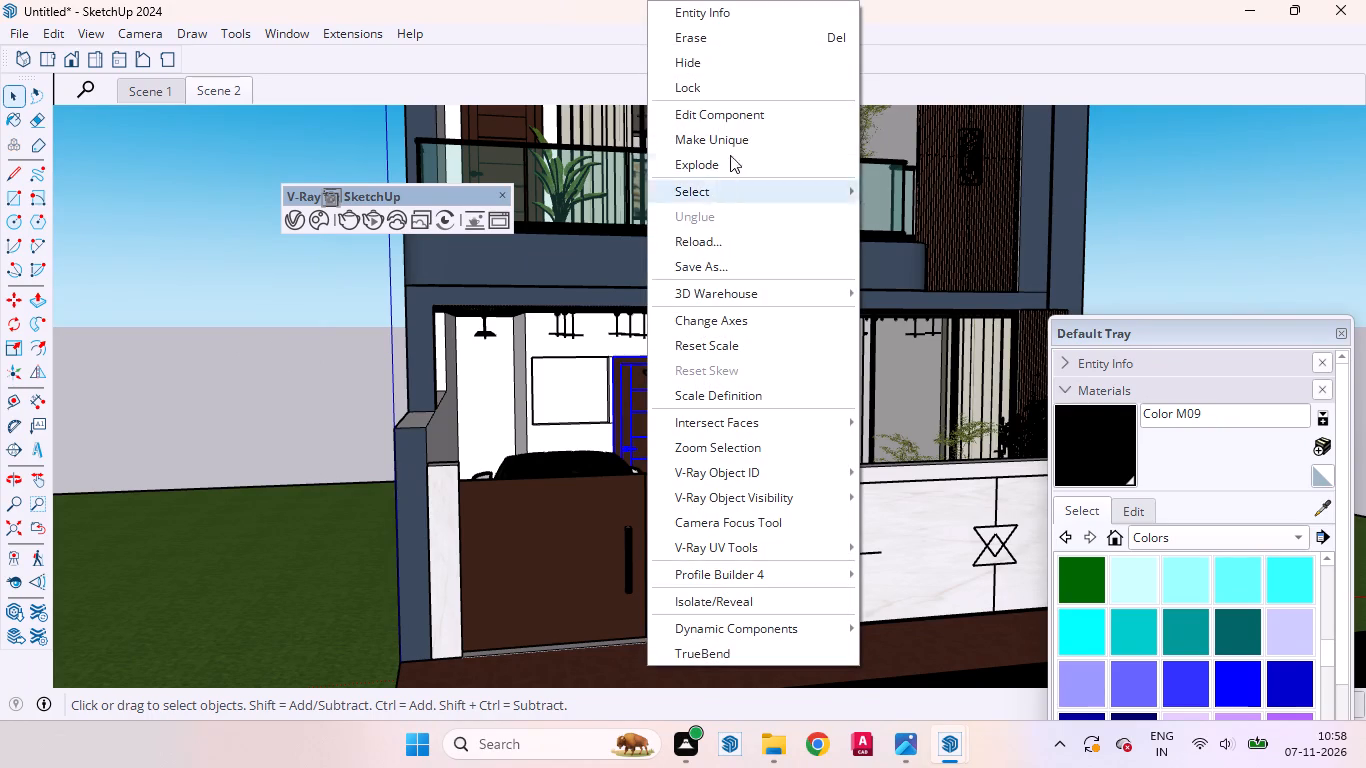
pyautogui.click(722, 51)
# Open the house wall group for editing at the entrance door opening.
pyautogui.scroll(13, 619, 394)
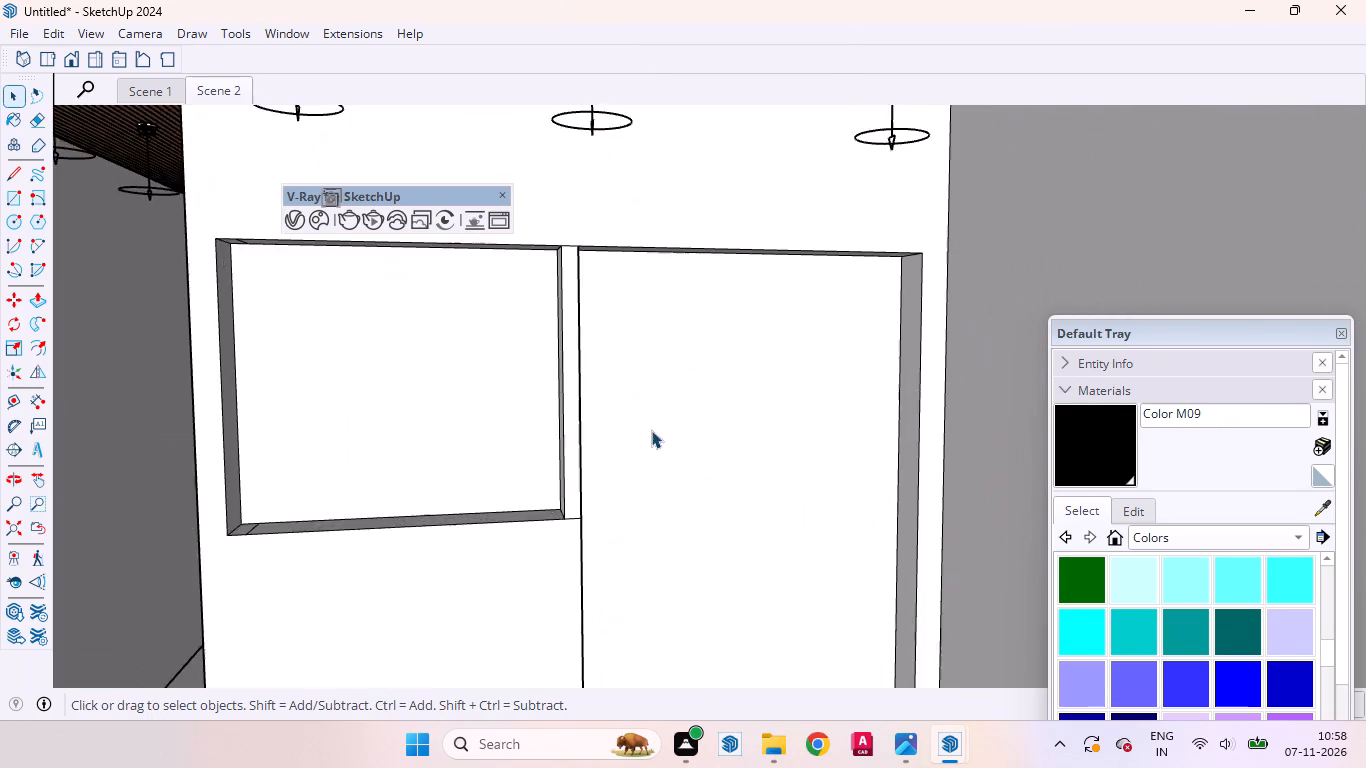
pyautogui.moveTo(643, 424); pyautogui.dragTo(543, 366, button='middle')
pyautogui.scroll(1, 546, 368)
pyautogui.click(631, 405)
pyautogui.click(644, 414)
pyautogui.doubleClick(644, 415)
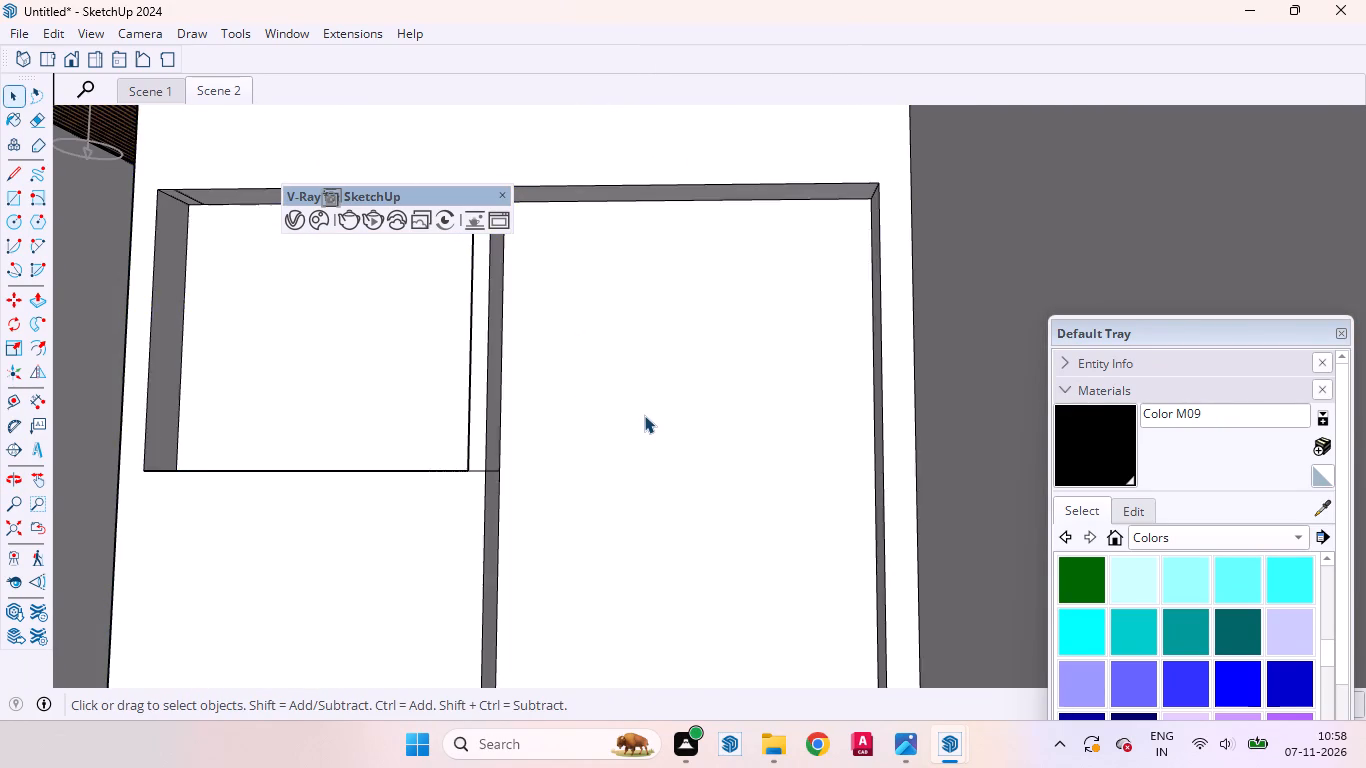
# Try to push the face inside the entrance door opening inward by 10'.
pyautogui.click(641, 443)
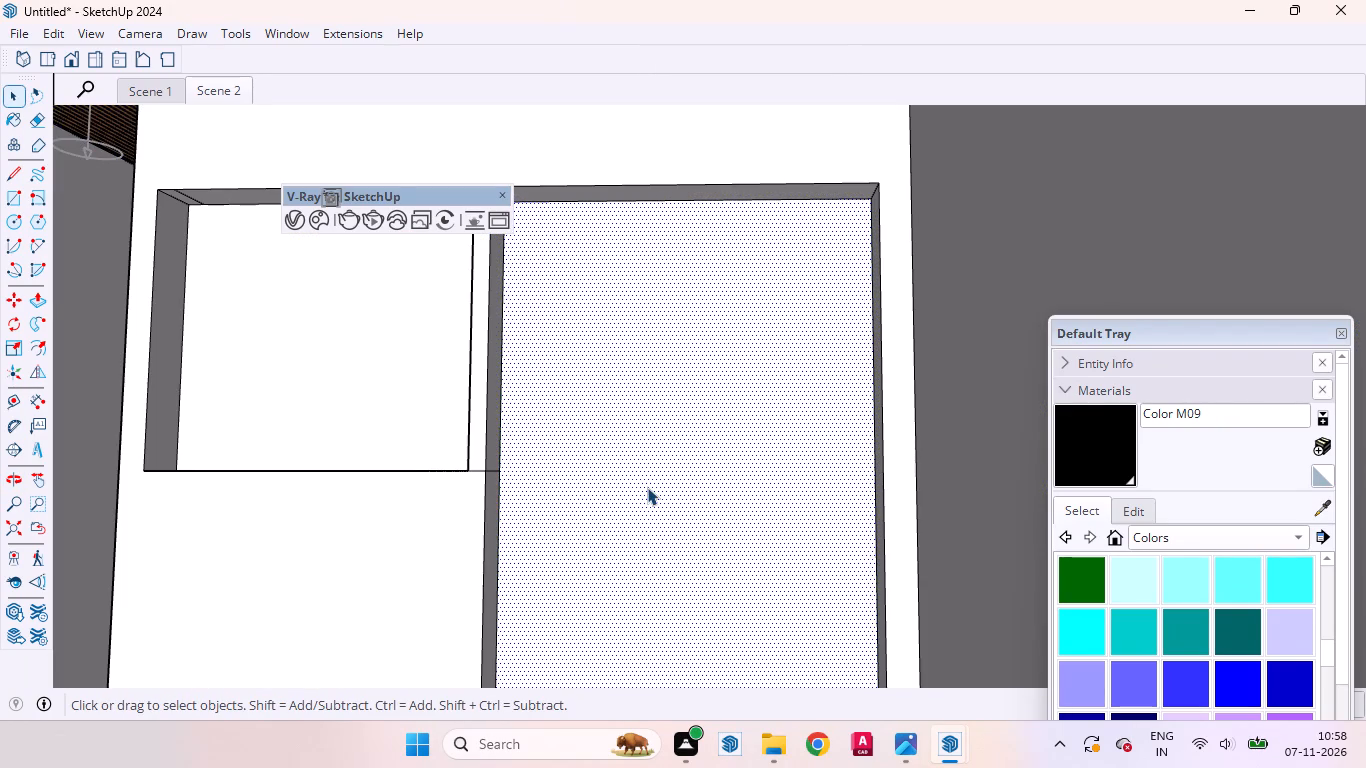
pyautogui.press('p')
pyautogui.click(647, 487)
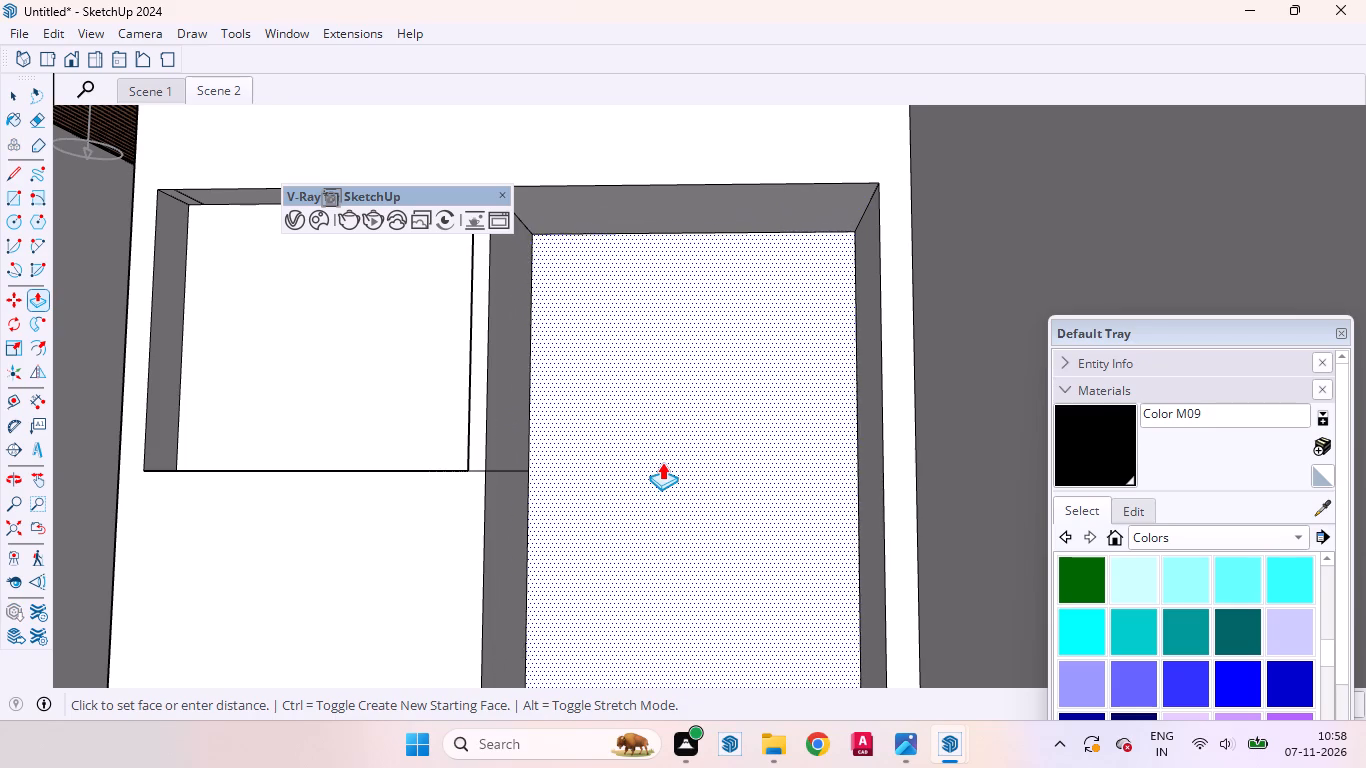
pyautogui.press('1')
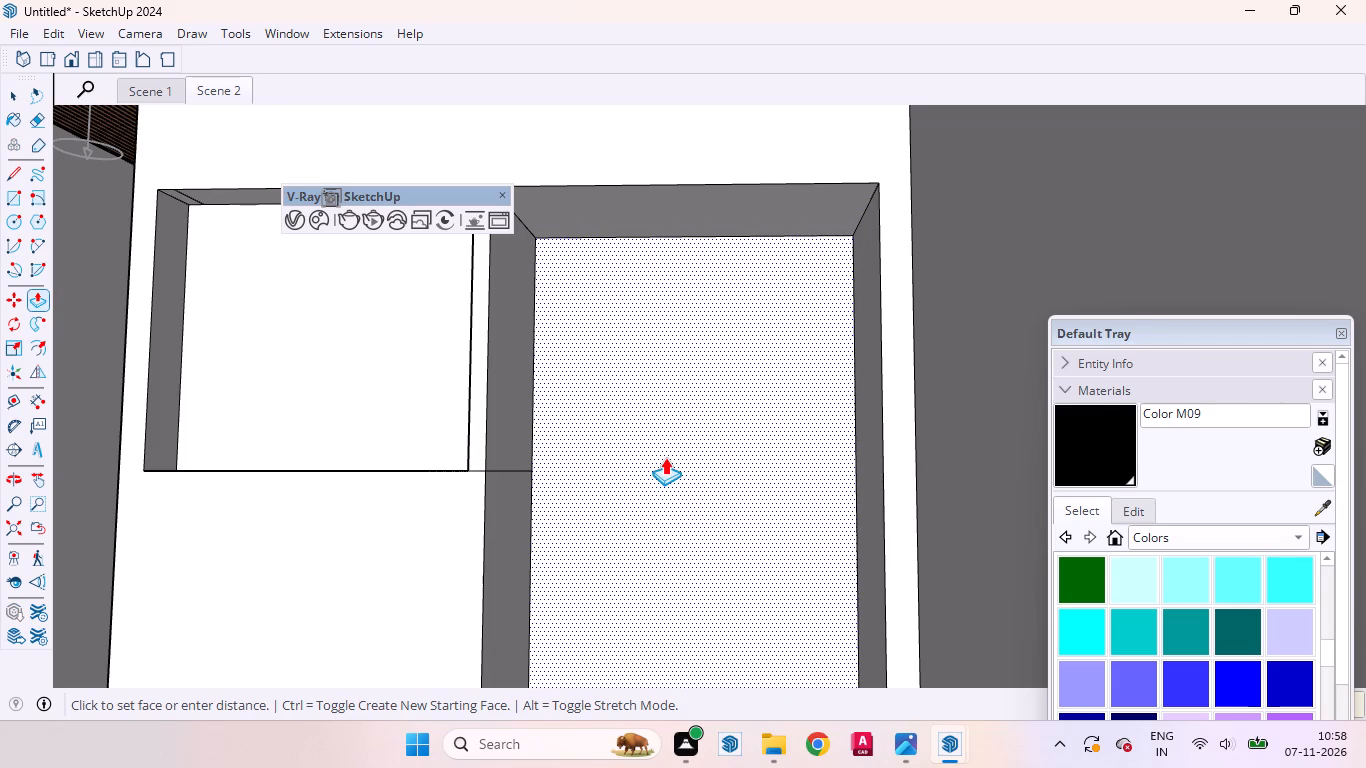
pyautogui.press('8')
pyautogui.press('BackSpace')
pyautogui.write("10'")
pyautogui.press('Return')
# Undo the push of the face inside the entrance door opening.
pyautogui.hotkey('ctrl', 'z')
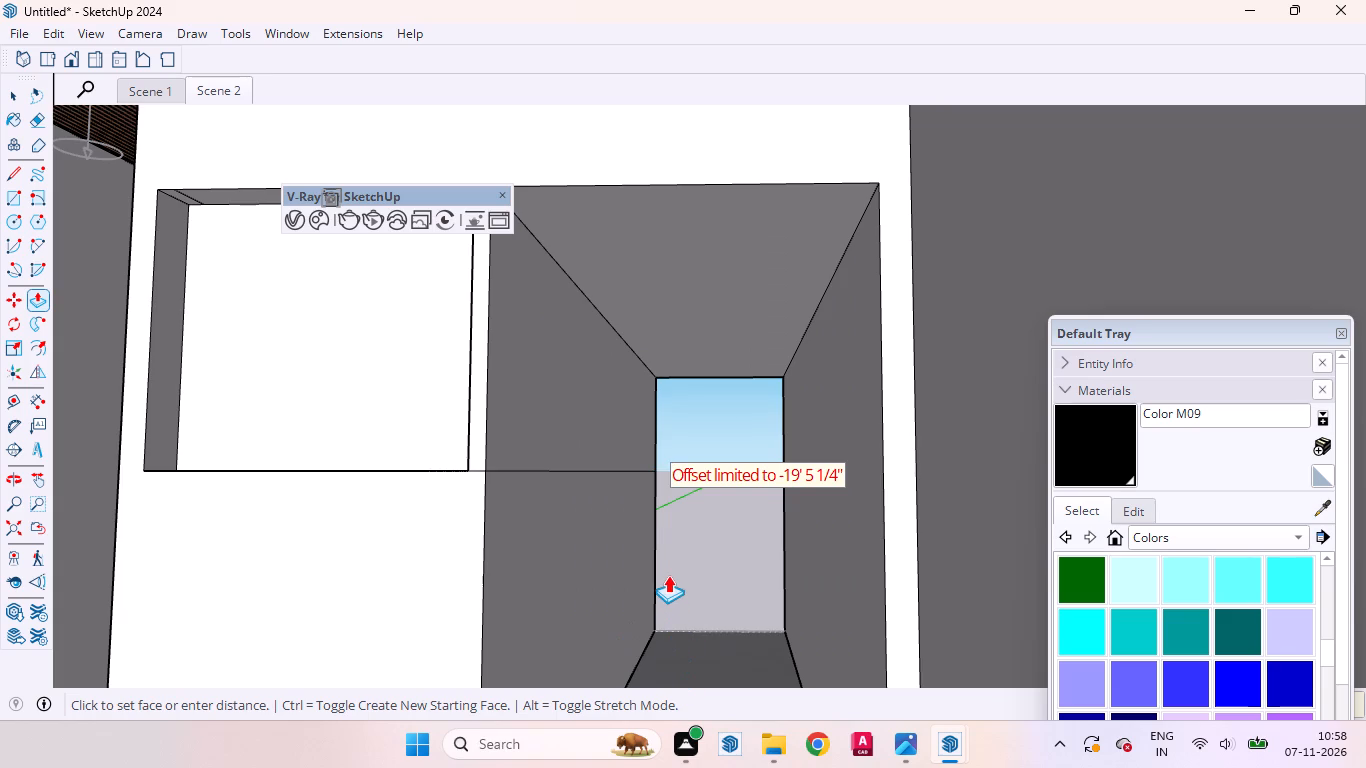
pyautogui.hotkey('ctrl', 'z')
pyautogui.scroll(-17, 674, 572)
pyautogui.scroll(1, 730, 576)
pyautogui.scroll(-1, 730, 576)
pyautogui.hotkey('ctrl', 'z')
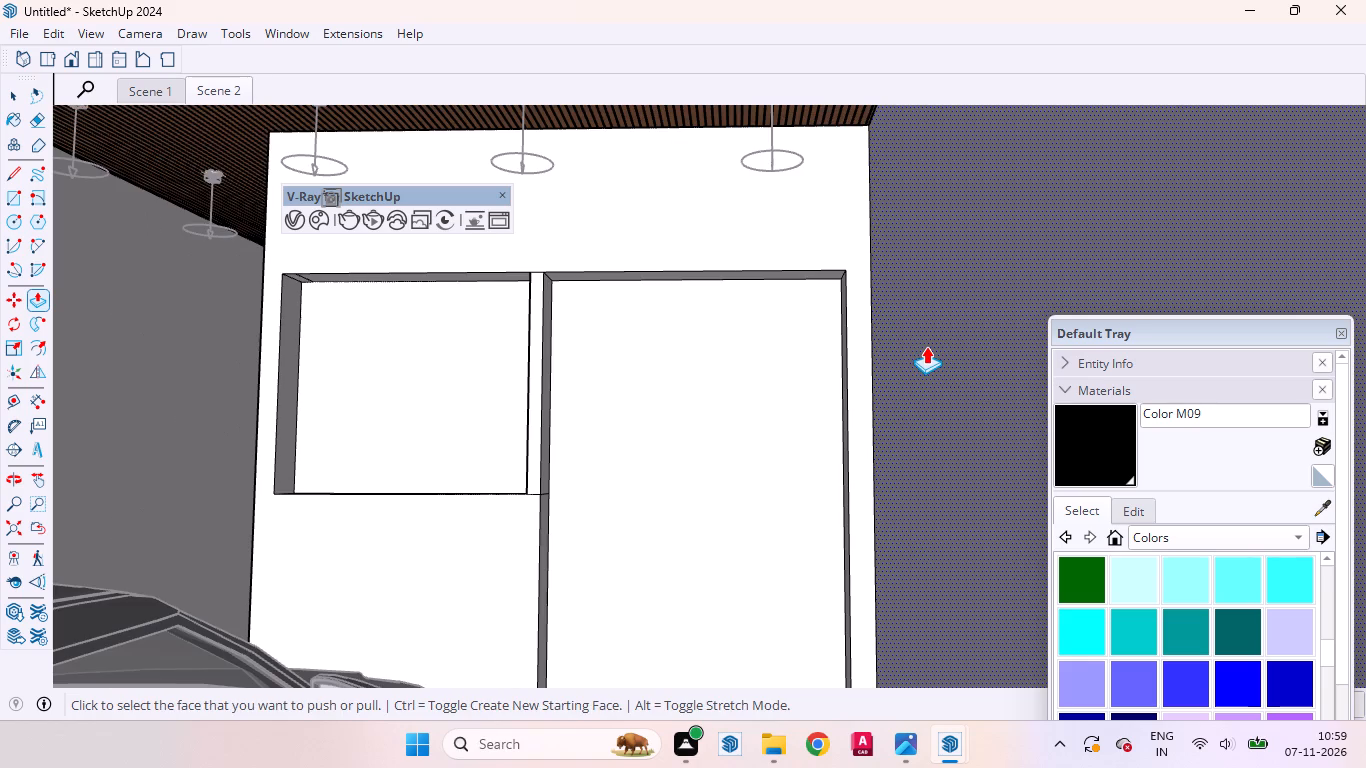
# Push the face inside the entrance door opening inward by 7' to form a deep recess.
pyautogui.scroll(-4, 771, 342)
pyautogui.moveTo(706, 250); pyautogui.dragTo(714, 272, button='middle')
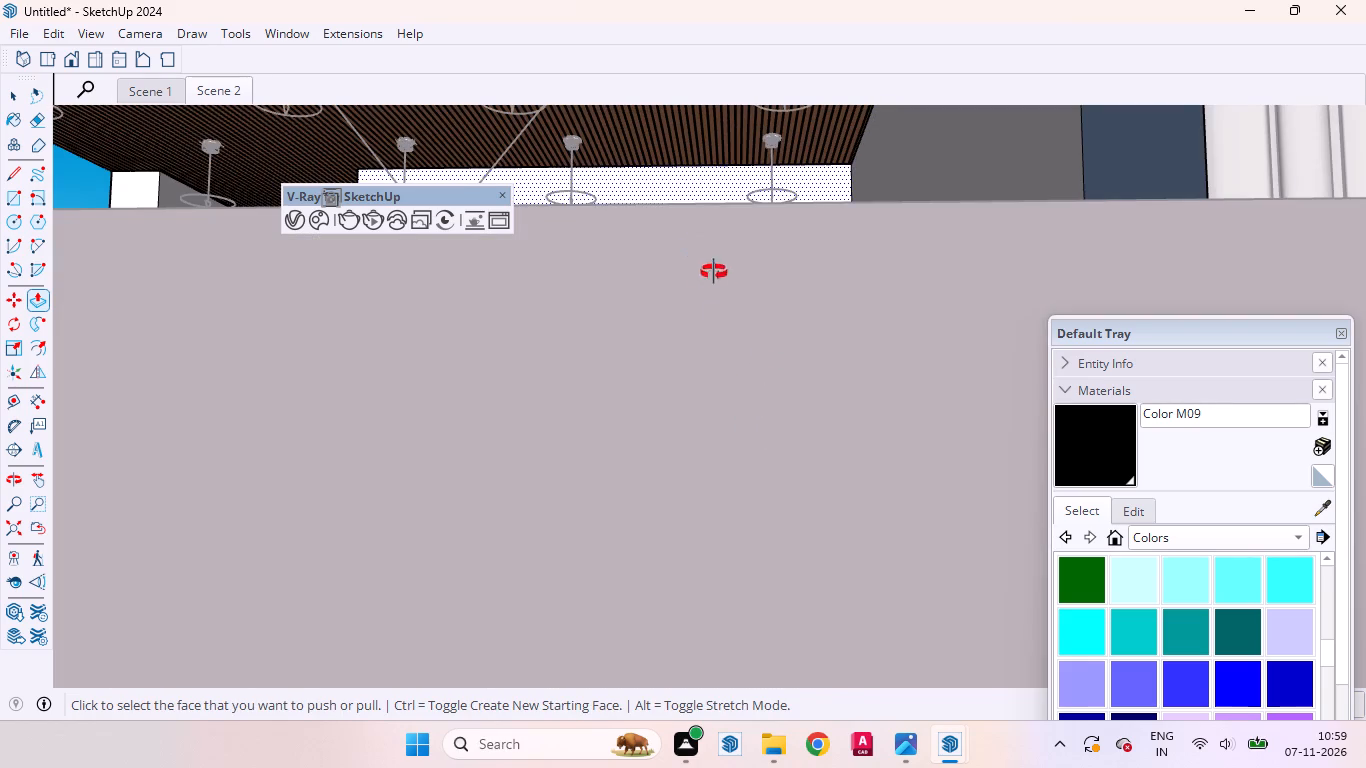
pyautogui.moveTo(714, 272); pyautogui.dragTo(756, 456, button='middle')
pyautogui.scroll(-20, 791, 445)
pyautogui.scroll(-3, 791, 445)
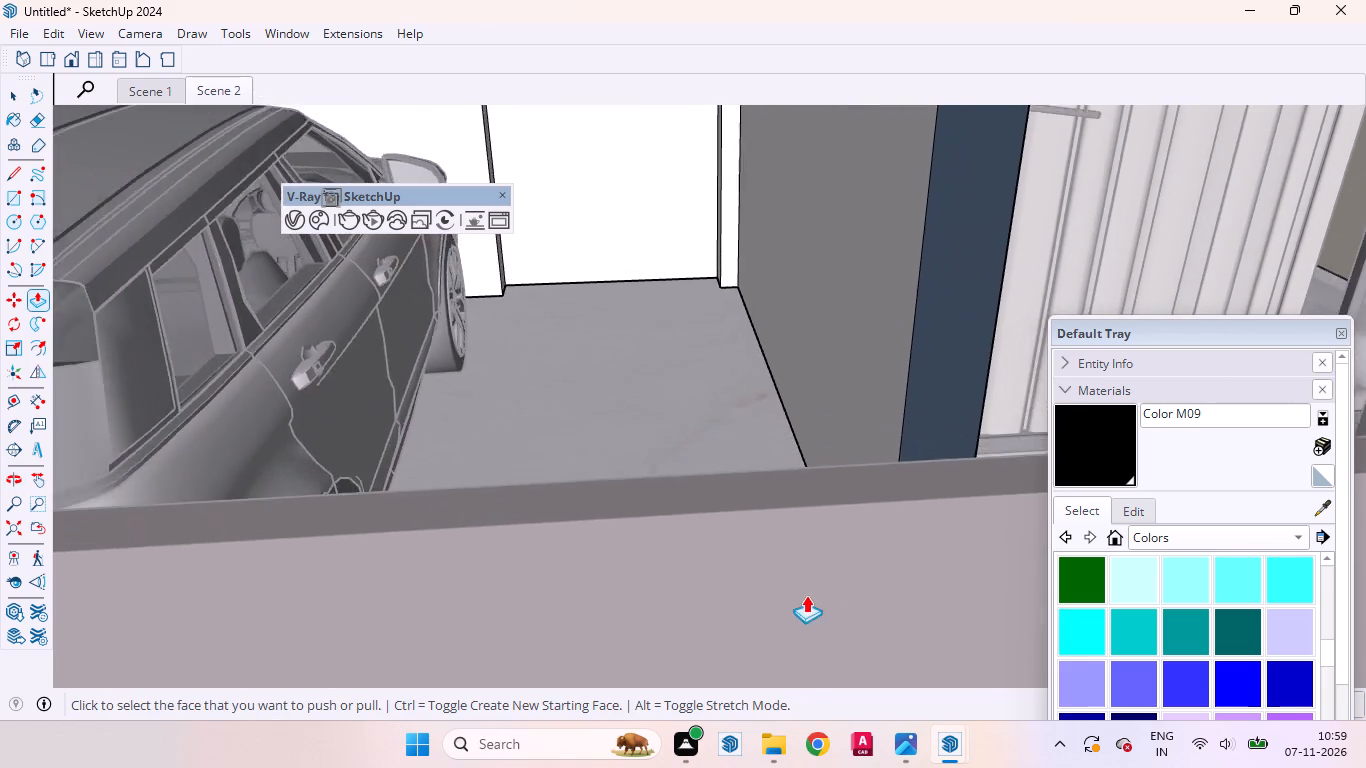
pyautogui.scroll(-11, 806, 595)
pyautogui.scroll(1, 768, 560)
pyautogui.scroll(-4, 768, 562)
pyautogui.scroll(3, 676, 228)
pyautogui.scroll(-1, 676, 228)
pyautogui.scroll(7, 676, 228)
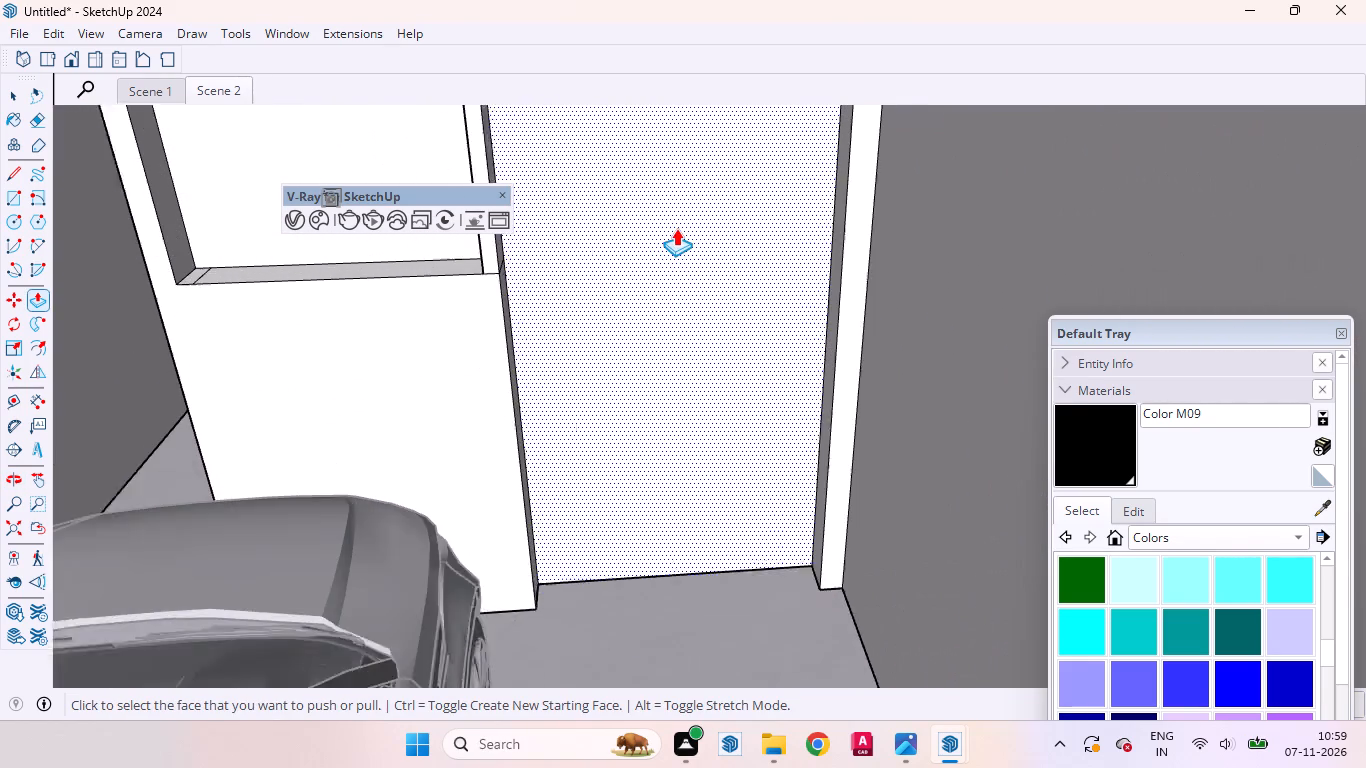
pyautogui.moveTo(678, 255); pyautogui.dragTo(678, 242)
pyautogui.write("7'")
pyautogui.press('Return')
pyautogui.press('space')
# Erase the diagonal edge crossing the door recess's side wall next to the window opening.
pyautogui.scroll(-4, 716, 294)
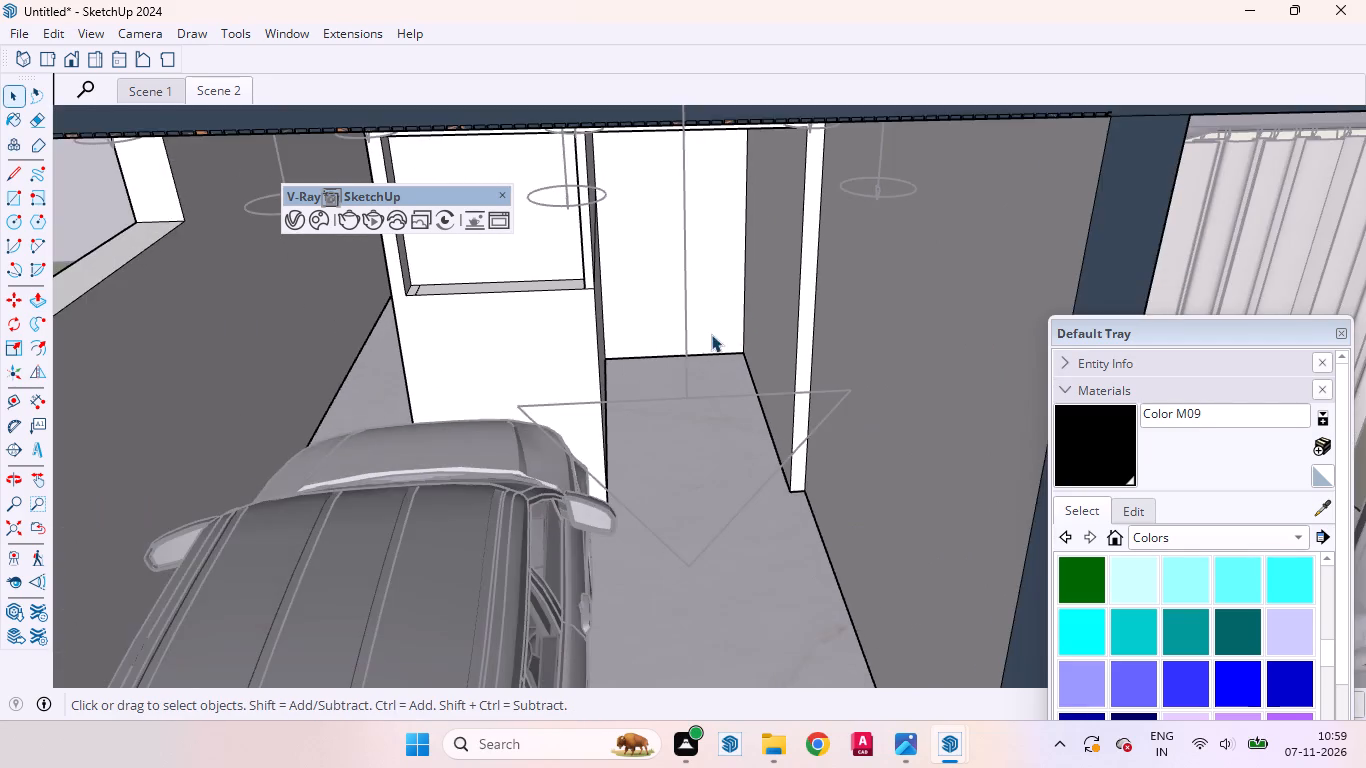
pyautogui.moveTo(678, 330); pyautogui.dragTo(576, 272, button='middle')
pyautogui.scroll(9, 608, 231)
pyautogui.moveTo(683, 280); pyautogui.dragTo(646, 300, button='middle')
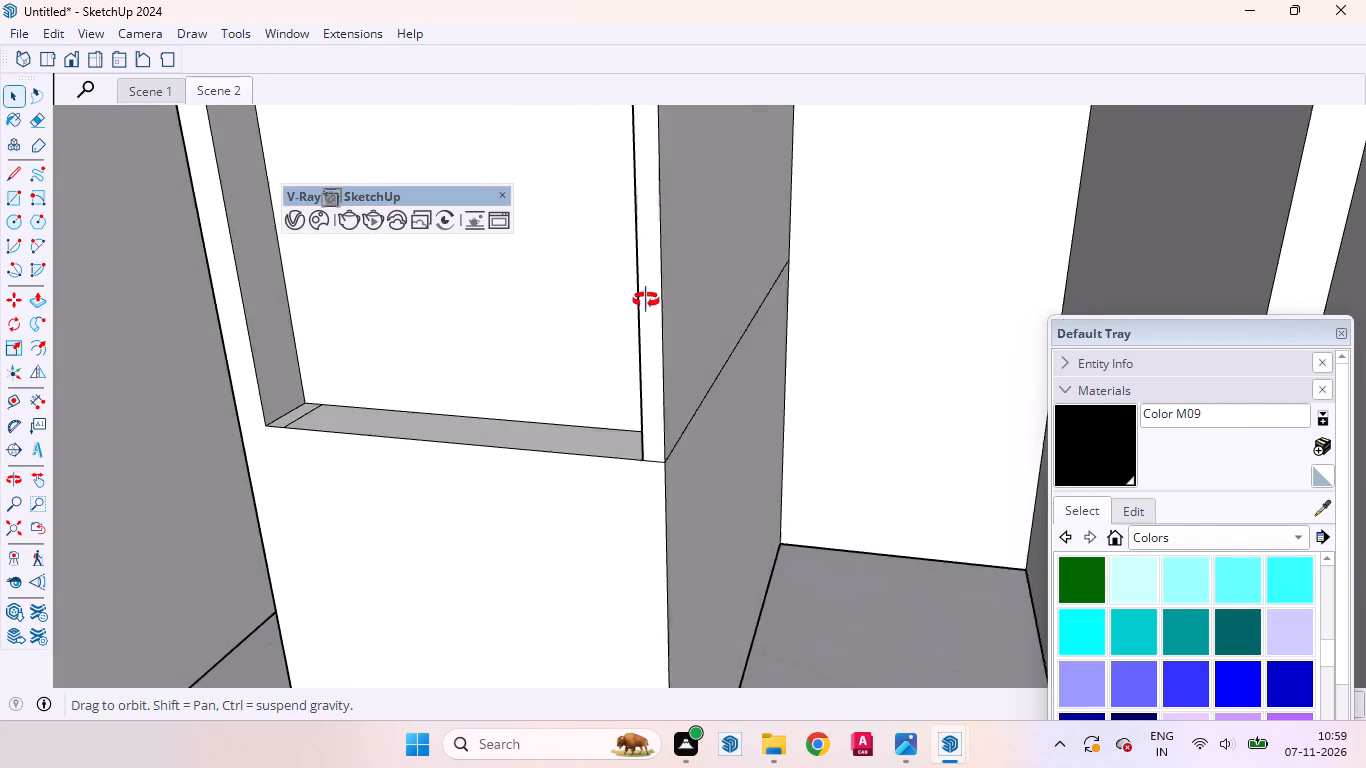
pyautogui.moveTo(646, 300); pyautogui.dragTo(635, 304, button='middle')
pyautogui.scroll(5, 664, 283)
pyautogui.click(678, 282)
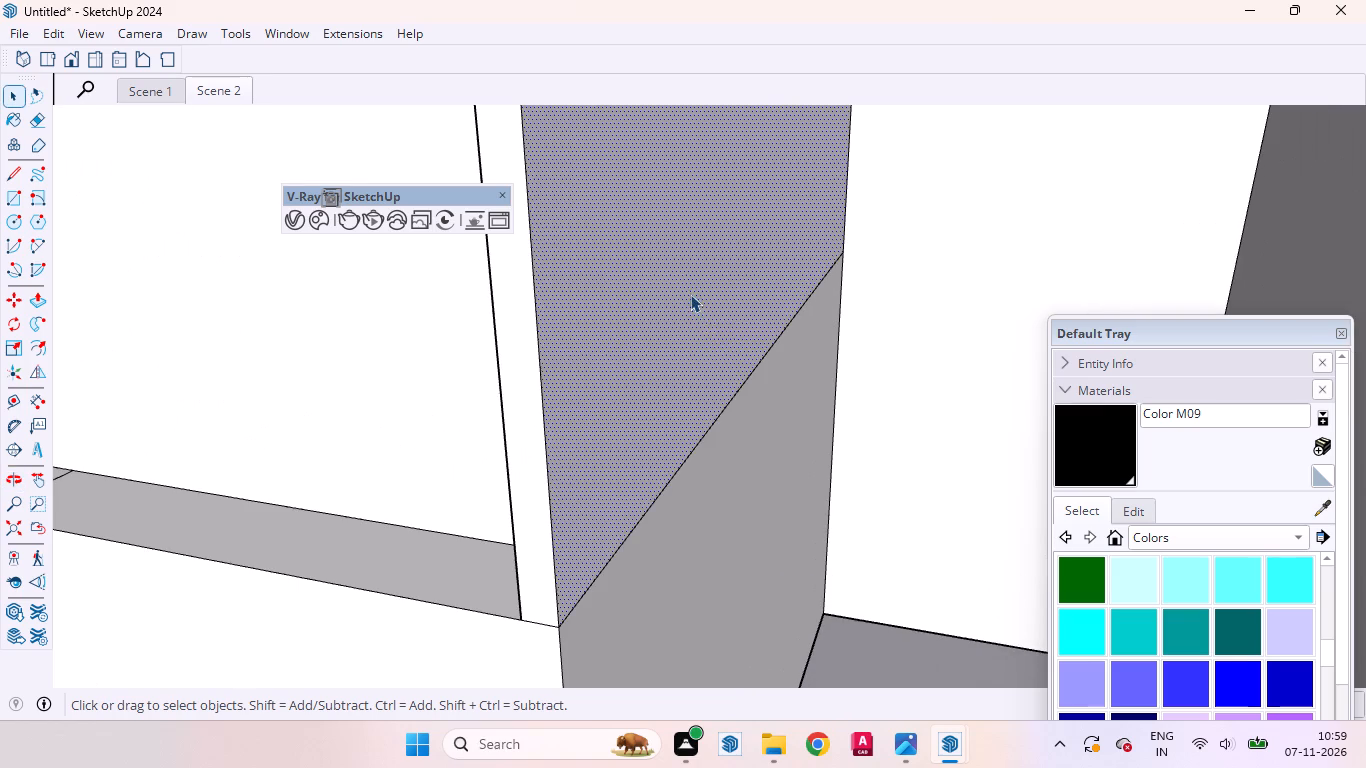
pyautogui.scroll(-2, 717, 327)
pyautogui.scroll(1, 719, 325)
pyautogui.scroll(-5, 720, 324)
pyautogui.scroll(4, 752, 369)
pyautogui.click(720, 372)
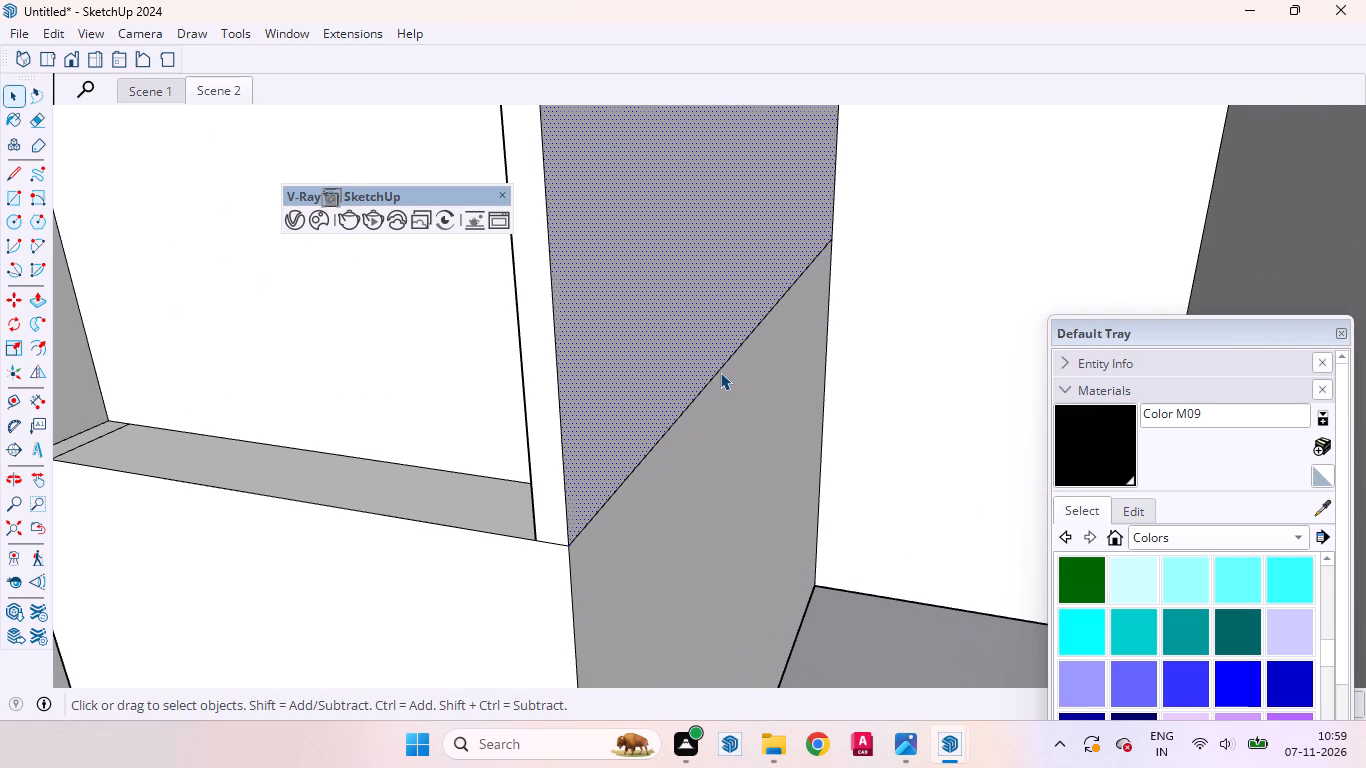
pyautogui.rightClick(720, 372)
pyautogui.click(754, 409)
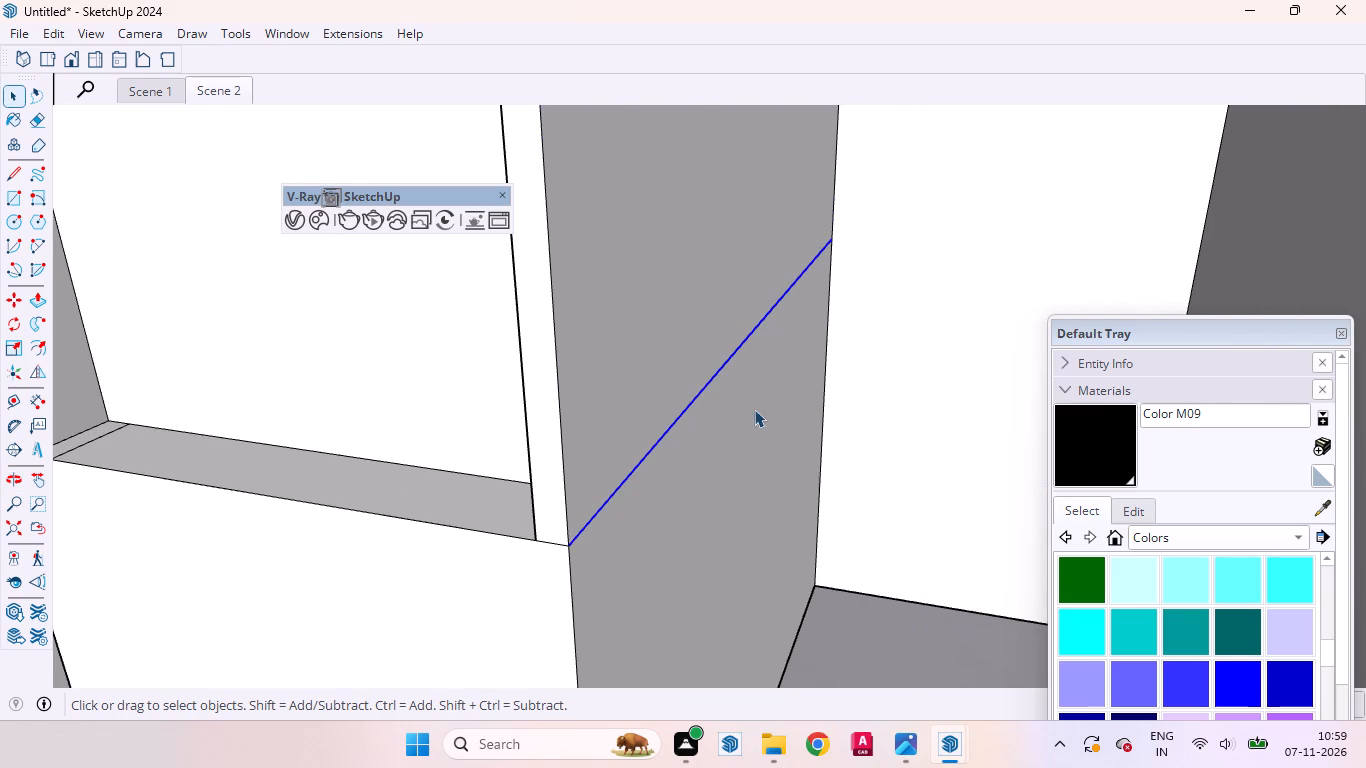
# Place a vertical guide on the recess's window-side wall face, 8" in from its front edge.
pyautogui.scroll(-11, 730, 338)
pyautogui.moveTo(737, 383); pyautogui.dragTo(725, 325, button='middle')
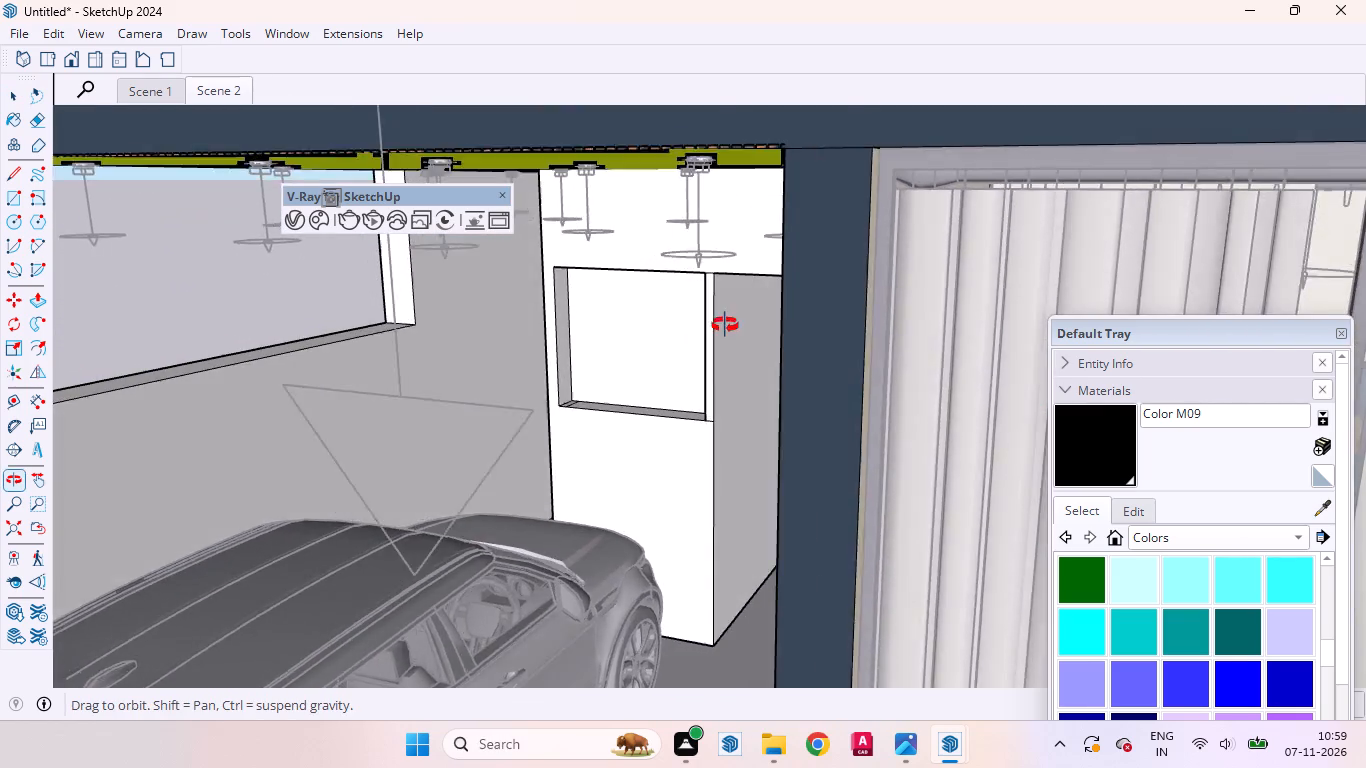
pyautogui.moveTo(725, 325); pyautogui.dragTo(726, 323, button='middle')
pyautogui.scroll(11, 728, 315)
pyautogui.scroll(-4, 801, 300)
pyautogui.scroll(4, 769, 318)
pyautogui.moveTo(769, 320); pyautogui.dragTo(740, 322, button='middle')
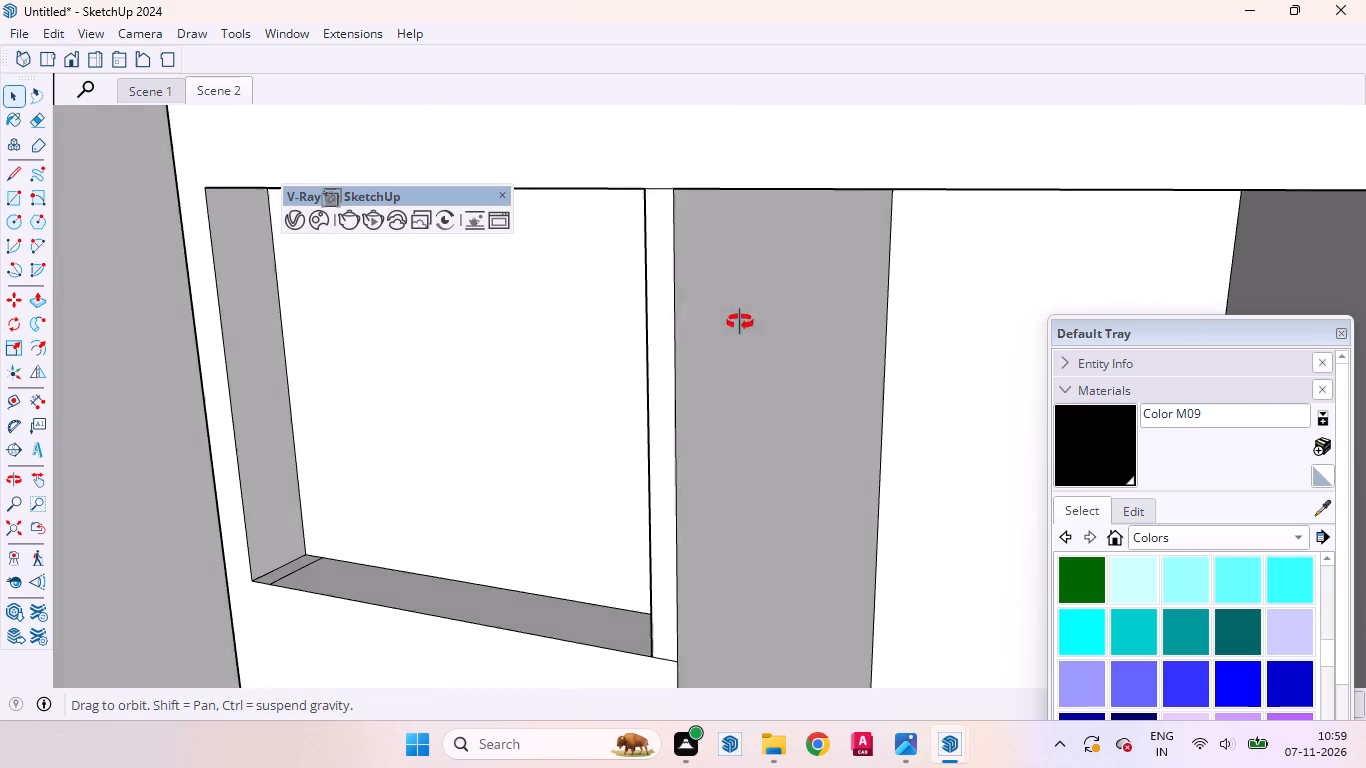
pyautogui.moveTo(740, 322); pyautogui.dragTo(694, 321, button='middle')
pyautogui.click(561, 405)
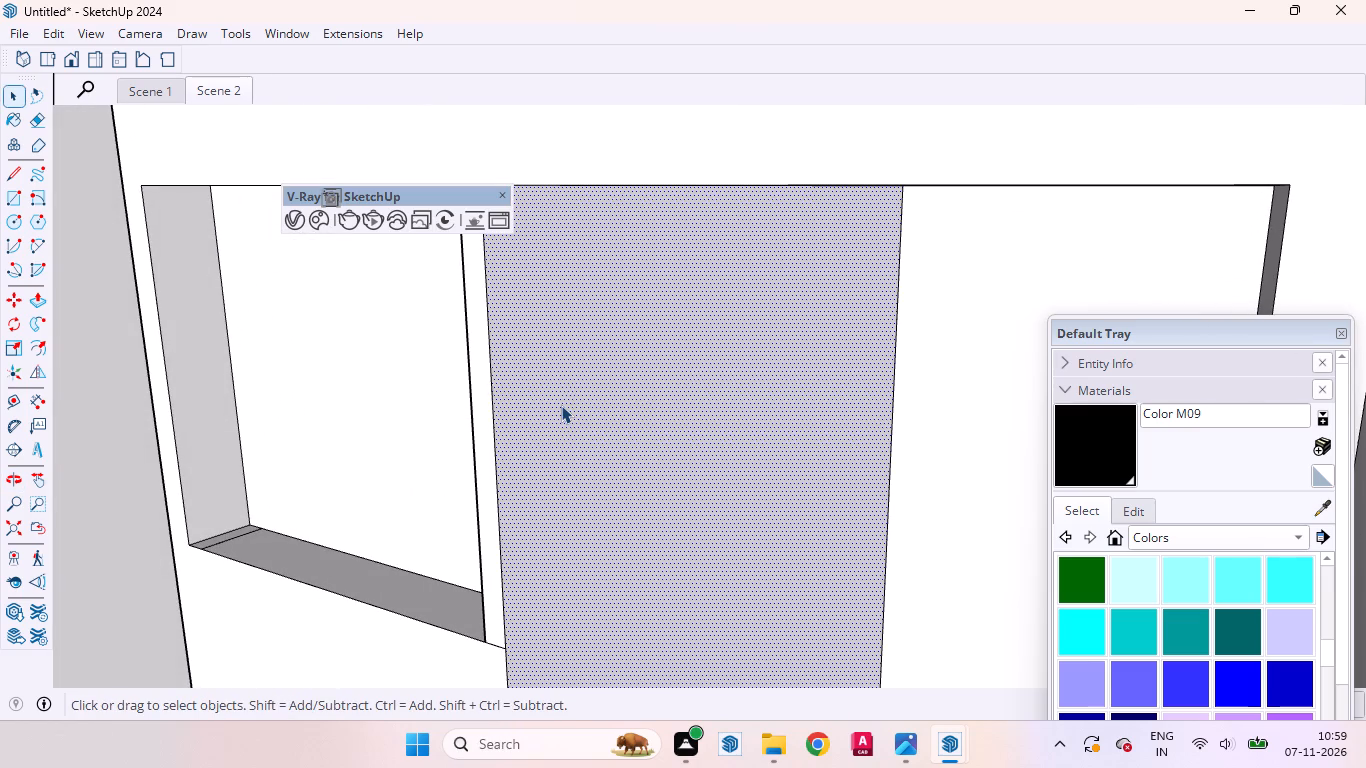
pyautogui.press('t')
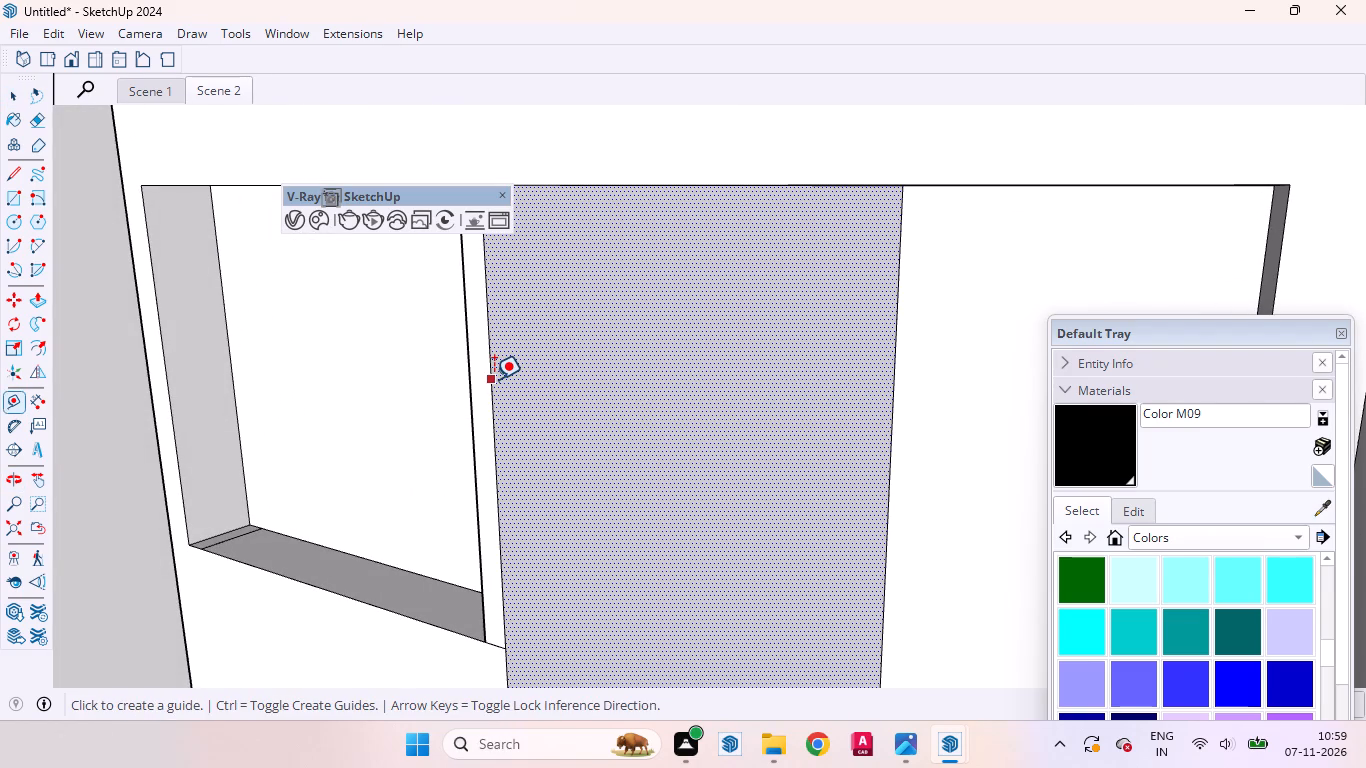
pyautogui.click(494, 379)
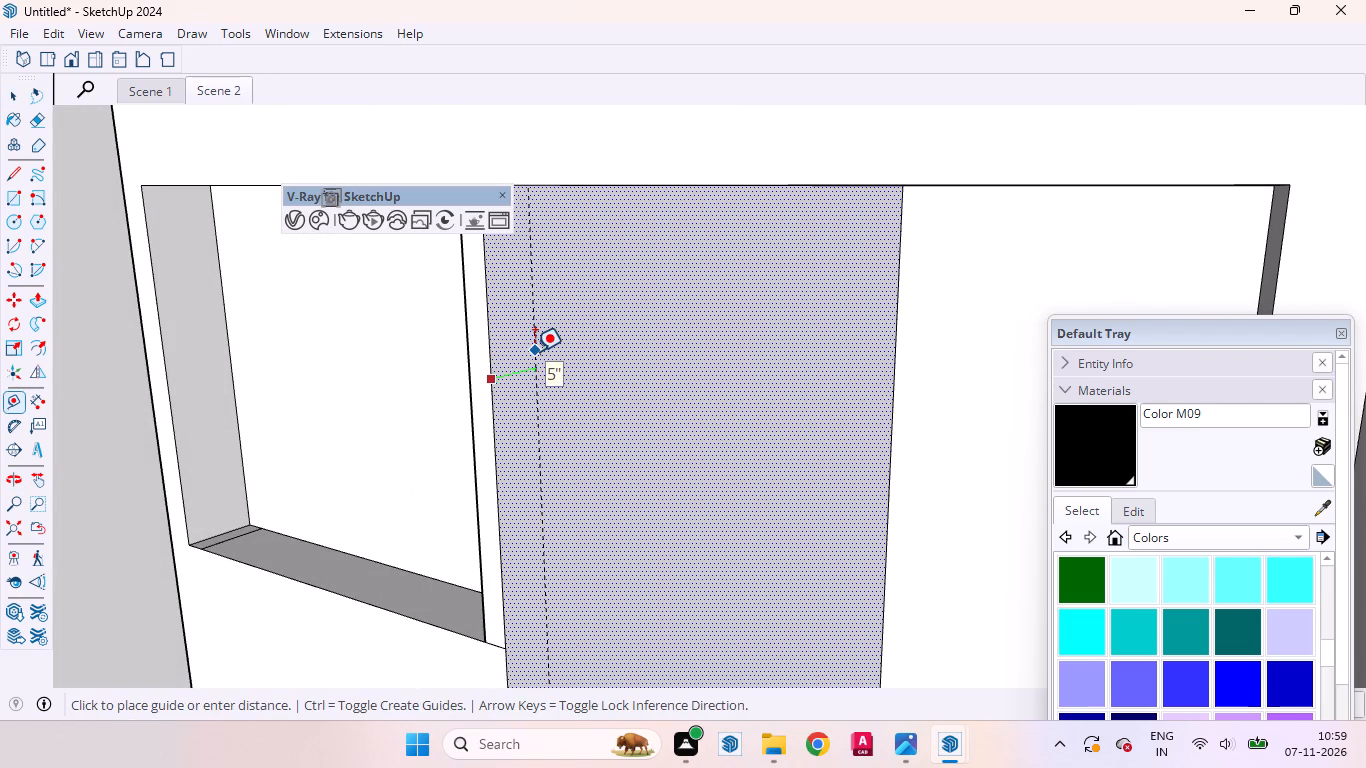
pyautogui.scroll(4, 534, 351)
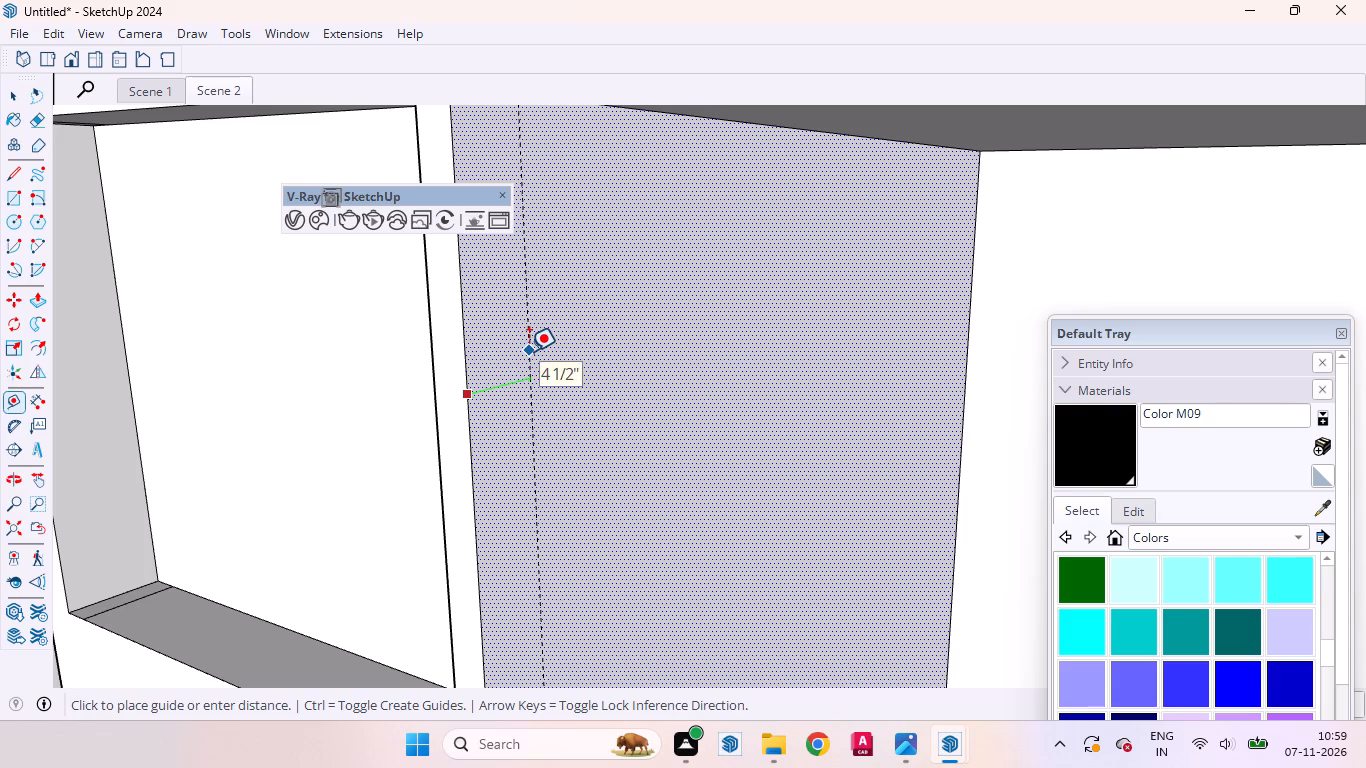
pyautogui.press('8')
pyautogui.press('Return')
# Place a second vertical guide on the same recess side wall, 6" in from its front edge.
pyautogui.scroll(-1, 553, 385)
pyautogui.scroll(1, 555, 386)
pyautogui.scroll(-7, 556, 387)
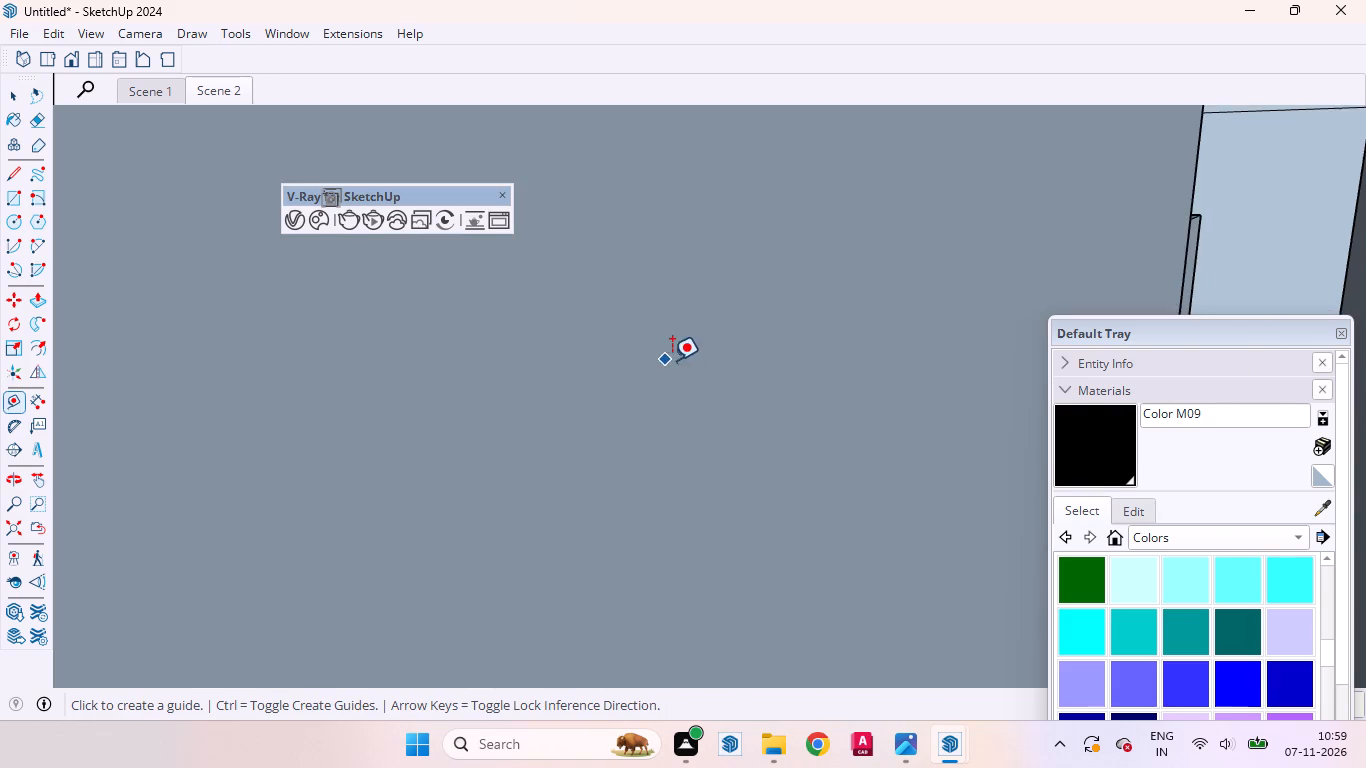
pyautogui.click(39, 537)
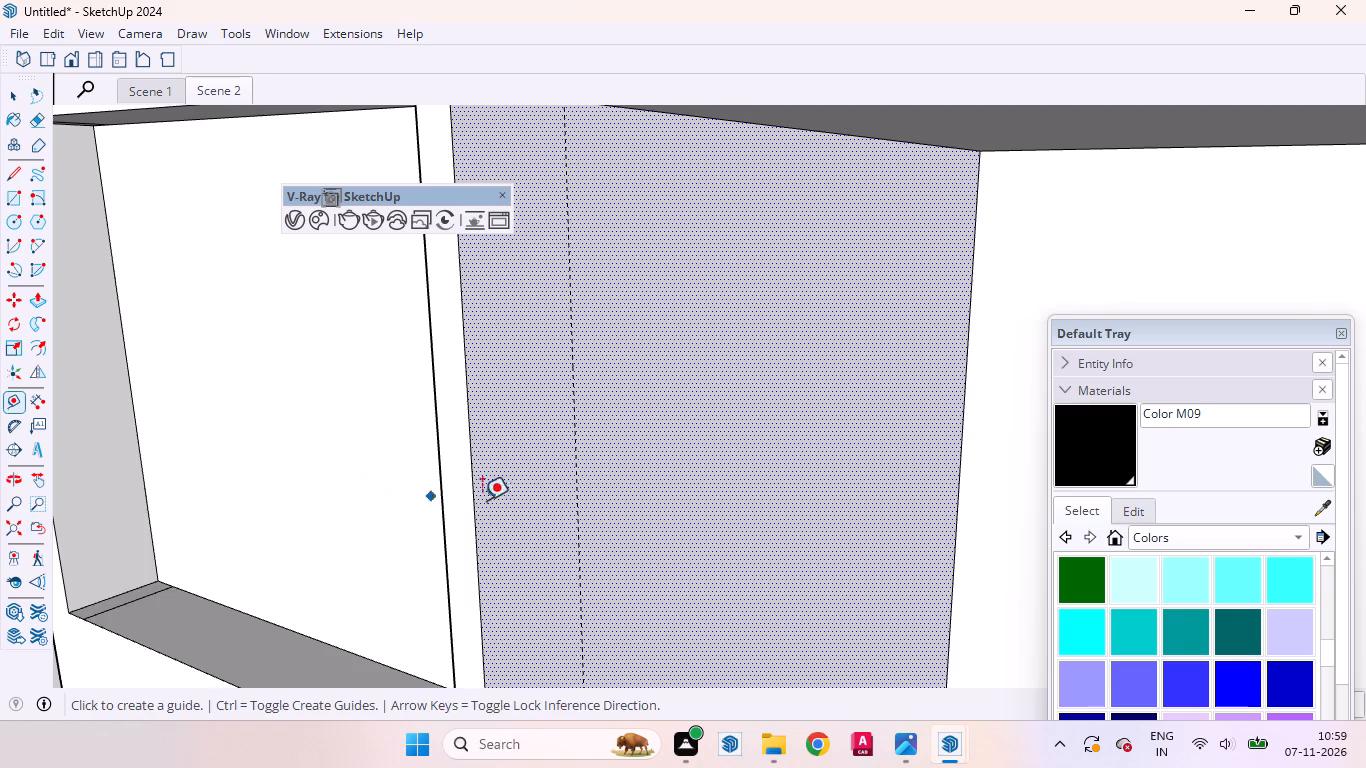
pyautogui.moveTo(607, 500); pyautogui.dragTo(690, 472, button='middle')
pyautogui.scroll(1, 690, 472)
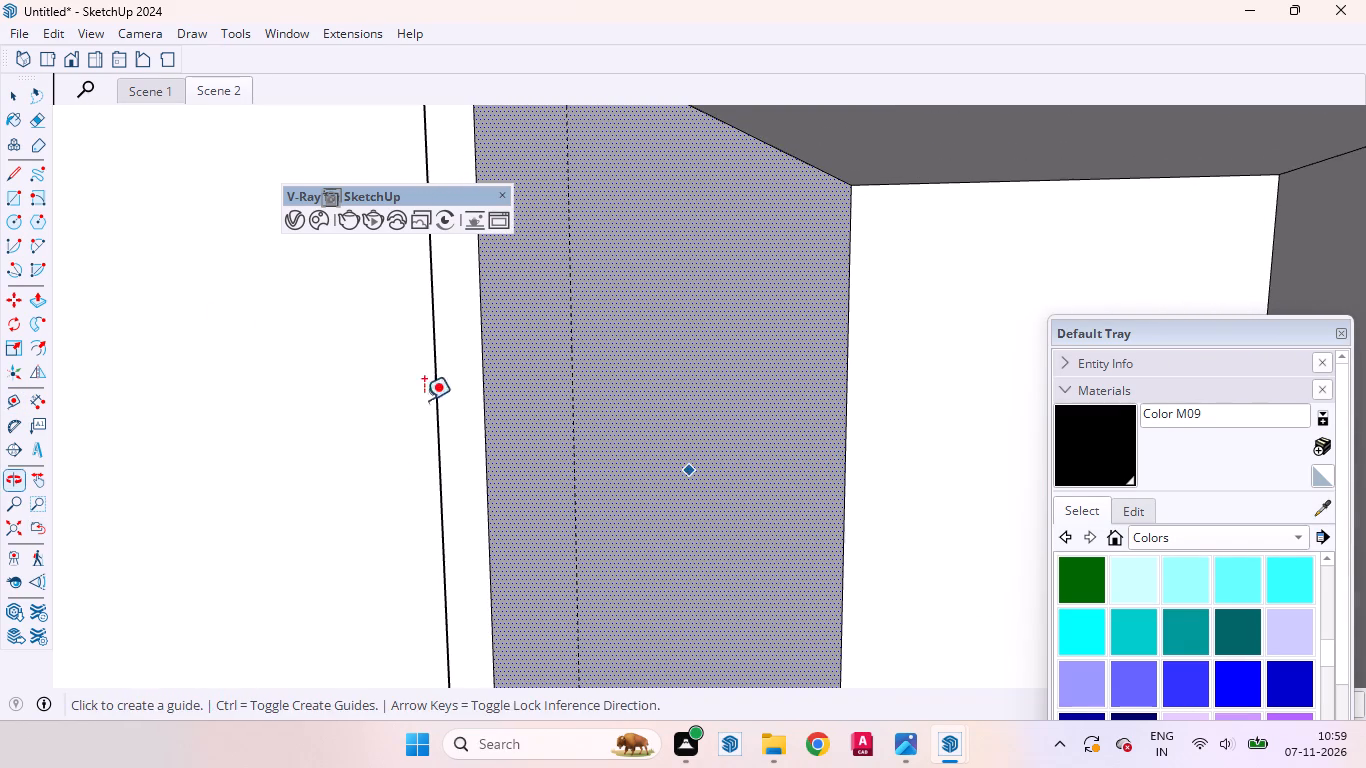
pyautogui.click(14, 98)
pyautogui.scroll(-1, 759, 343)
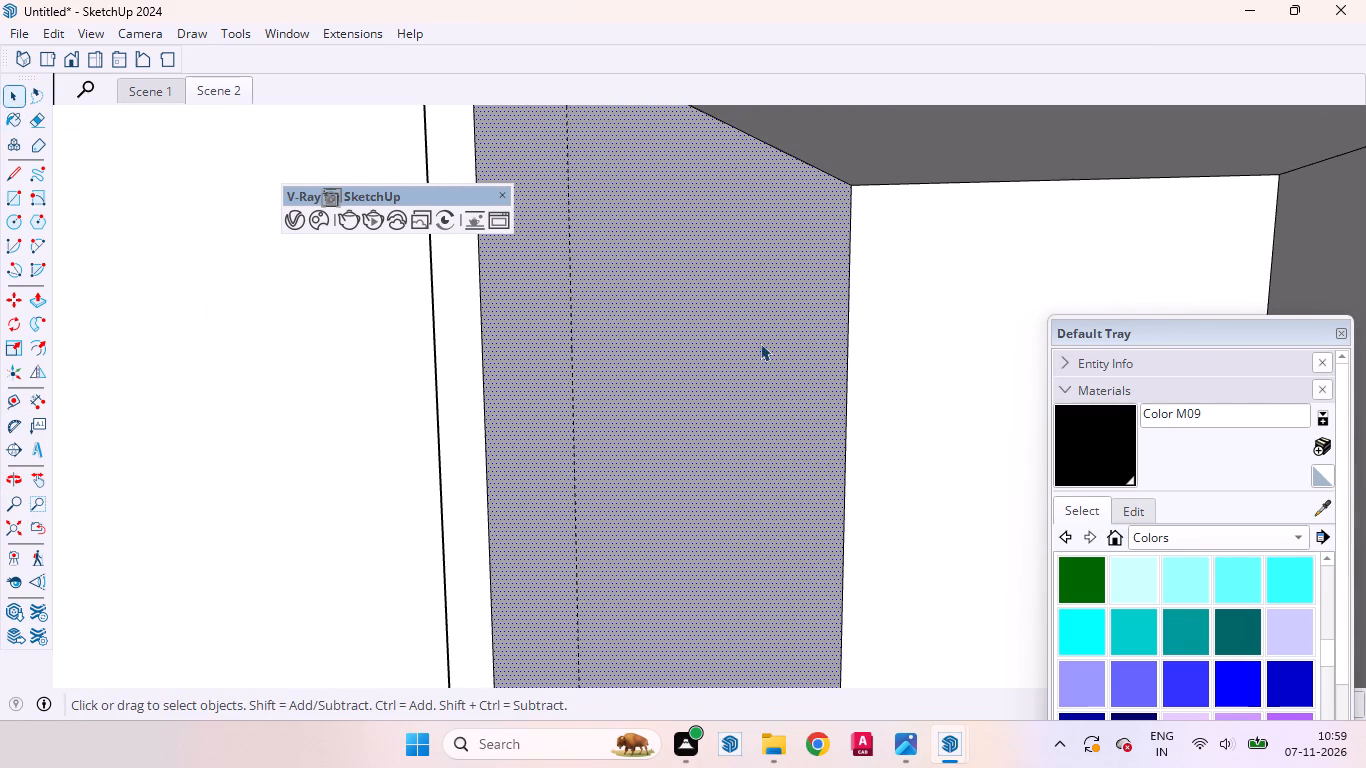
pyautogui.scroll(-9, 760, 343)
pyautogui.scroll(1, 784, 255)
pyautogui.scroll(-1, 784, 252)
pyautogui.moveTo(799, 461); pyautogui.dragTo(805, 509, button='middle')
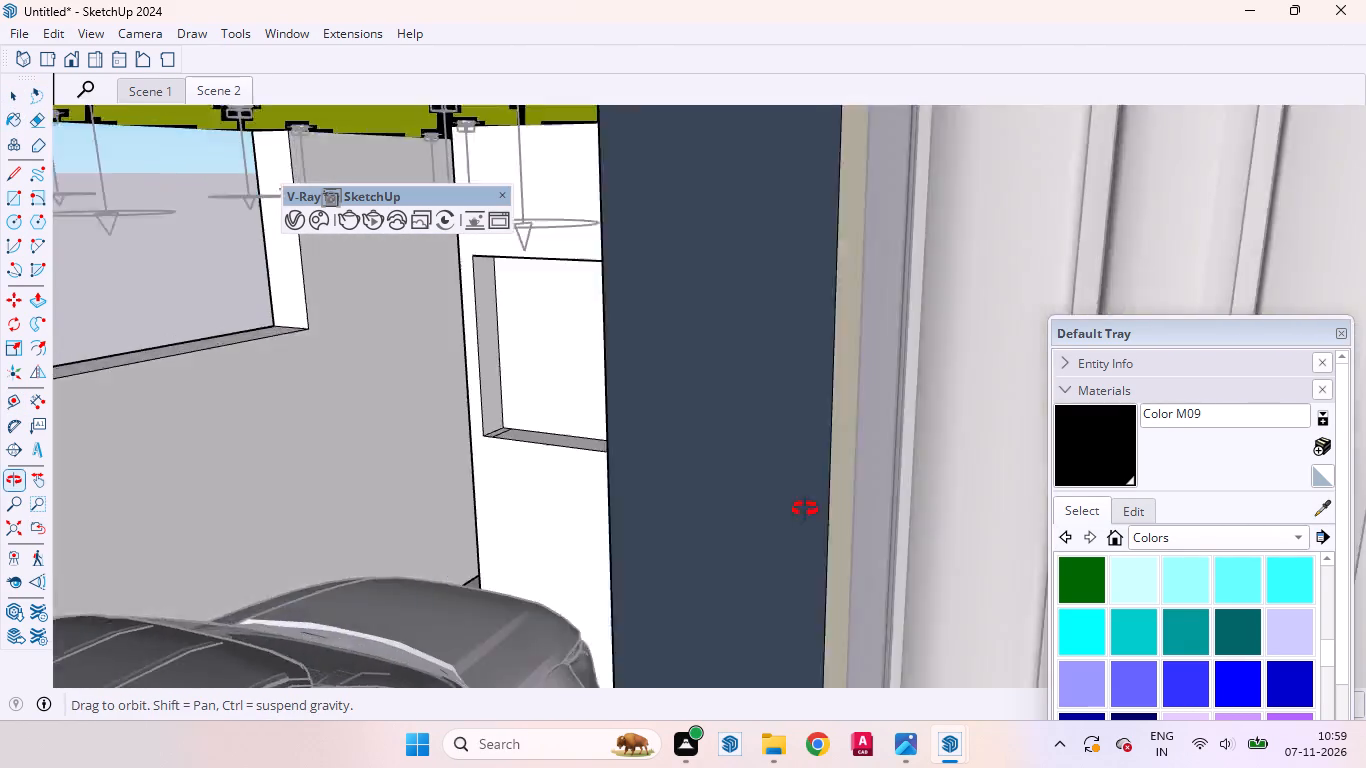
pyautogui.moveTo(805, 509); pyautogui.dragTo(814, 510, button='middle')
pyautogui.scroll(1, 772, 450)
pyautogui.scroll(-3, 772, 450)
pyautogui.scroll(7, 772, 450)
pyautogui.moveTo(721, 431); pyautogui.dragTo(649, 425, button='middle')
pyautogui.press('t')
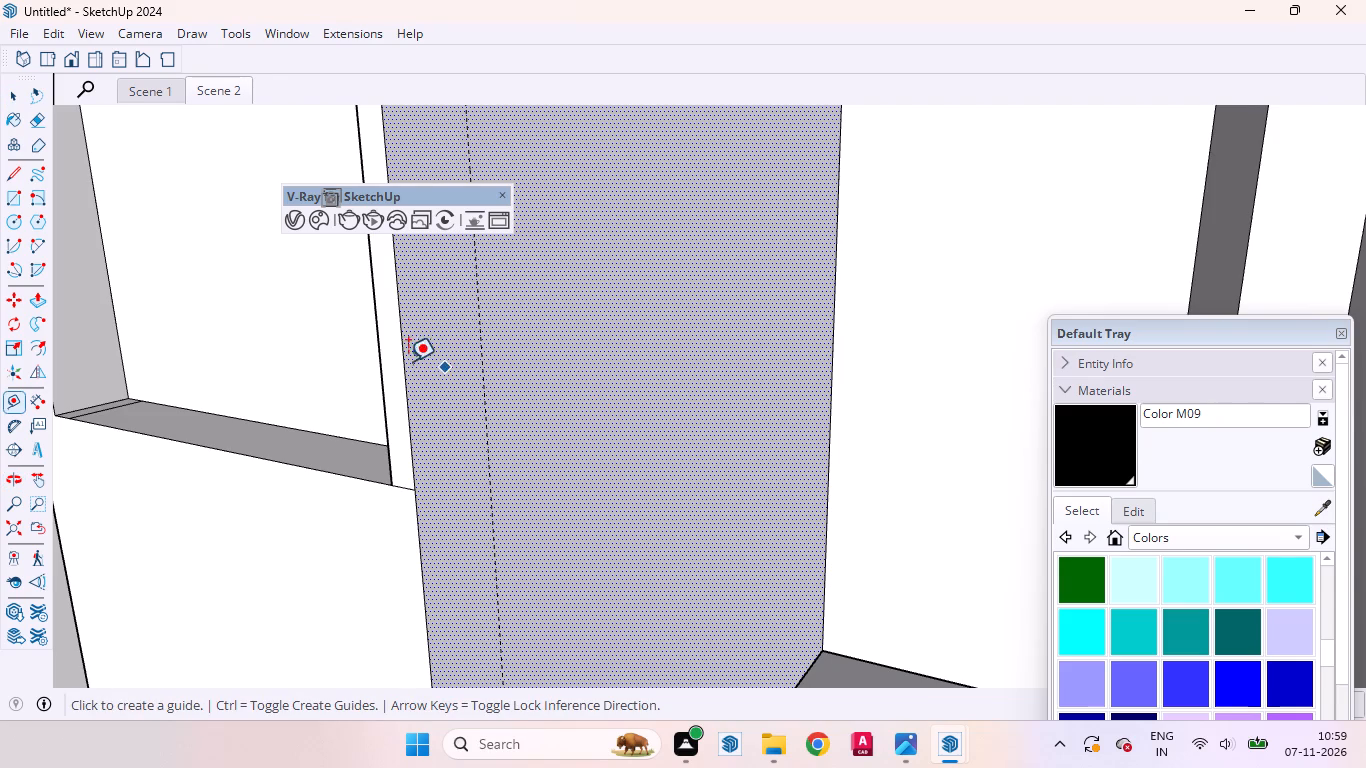
pyautogui.click(404, 339)
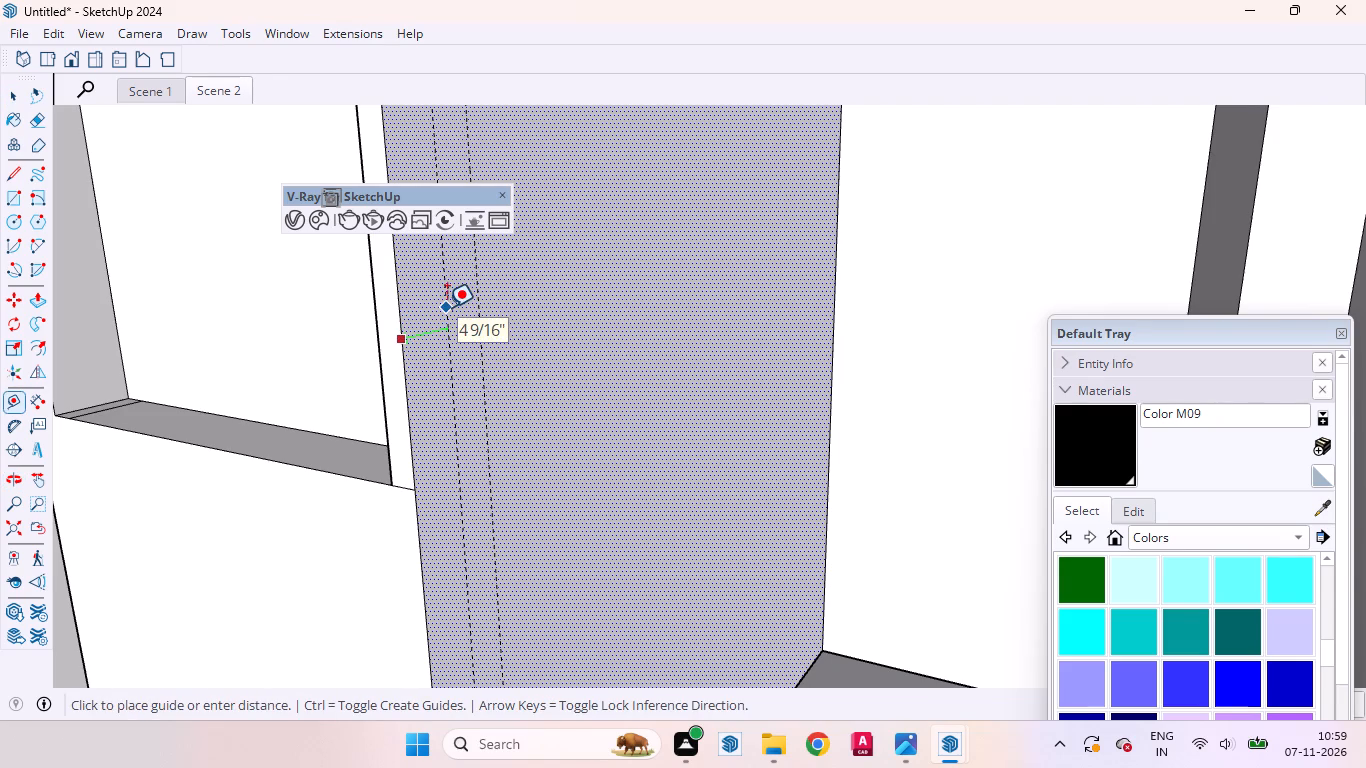
pyautogui.press('6')
pyautogui.press('Return')
pyautogui.press('space')
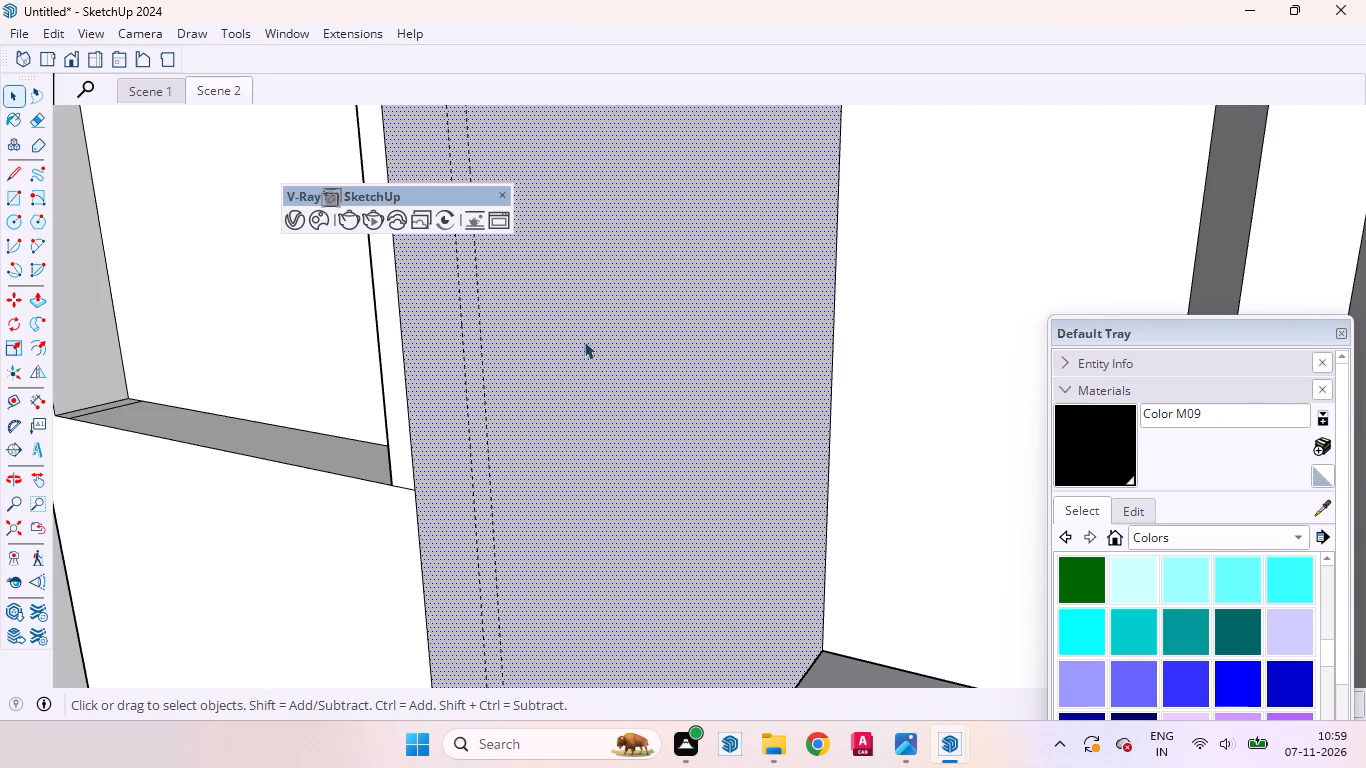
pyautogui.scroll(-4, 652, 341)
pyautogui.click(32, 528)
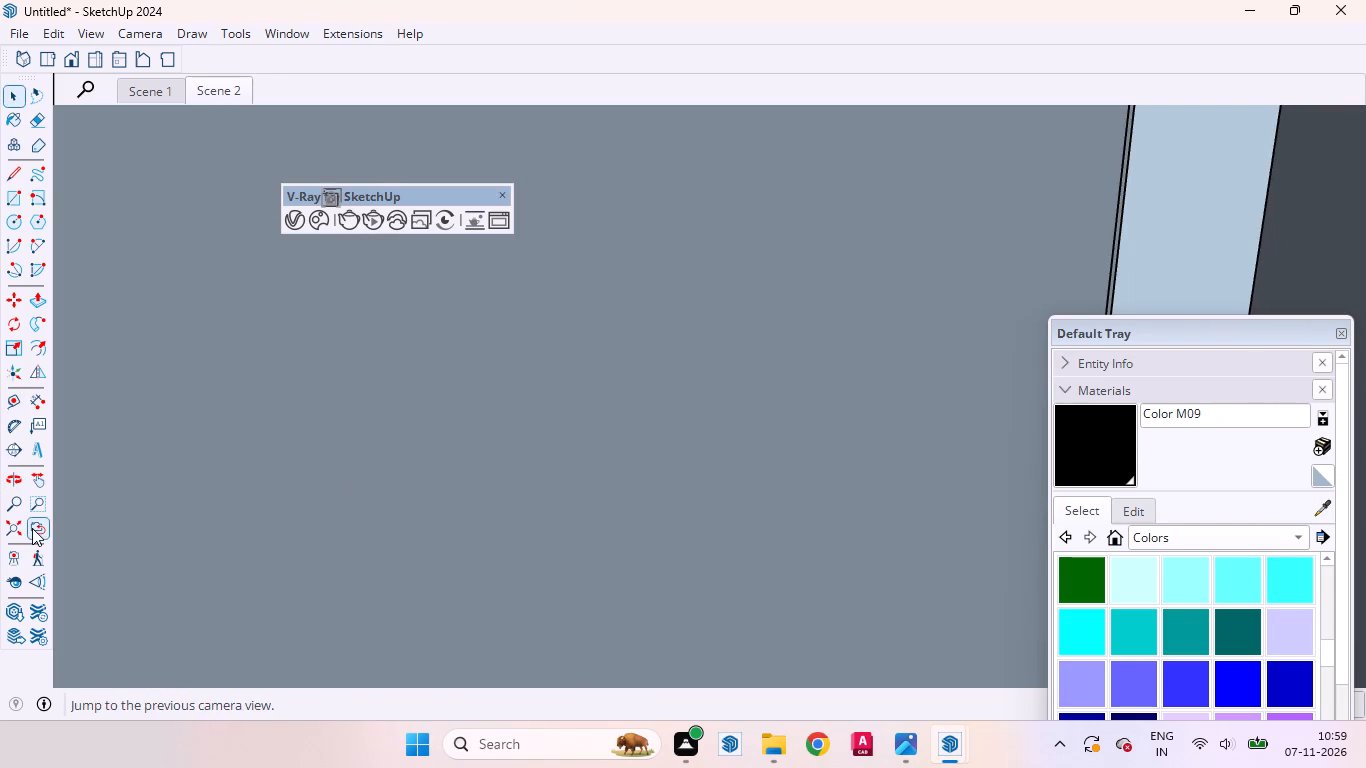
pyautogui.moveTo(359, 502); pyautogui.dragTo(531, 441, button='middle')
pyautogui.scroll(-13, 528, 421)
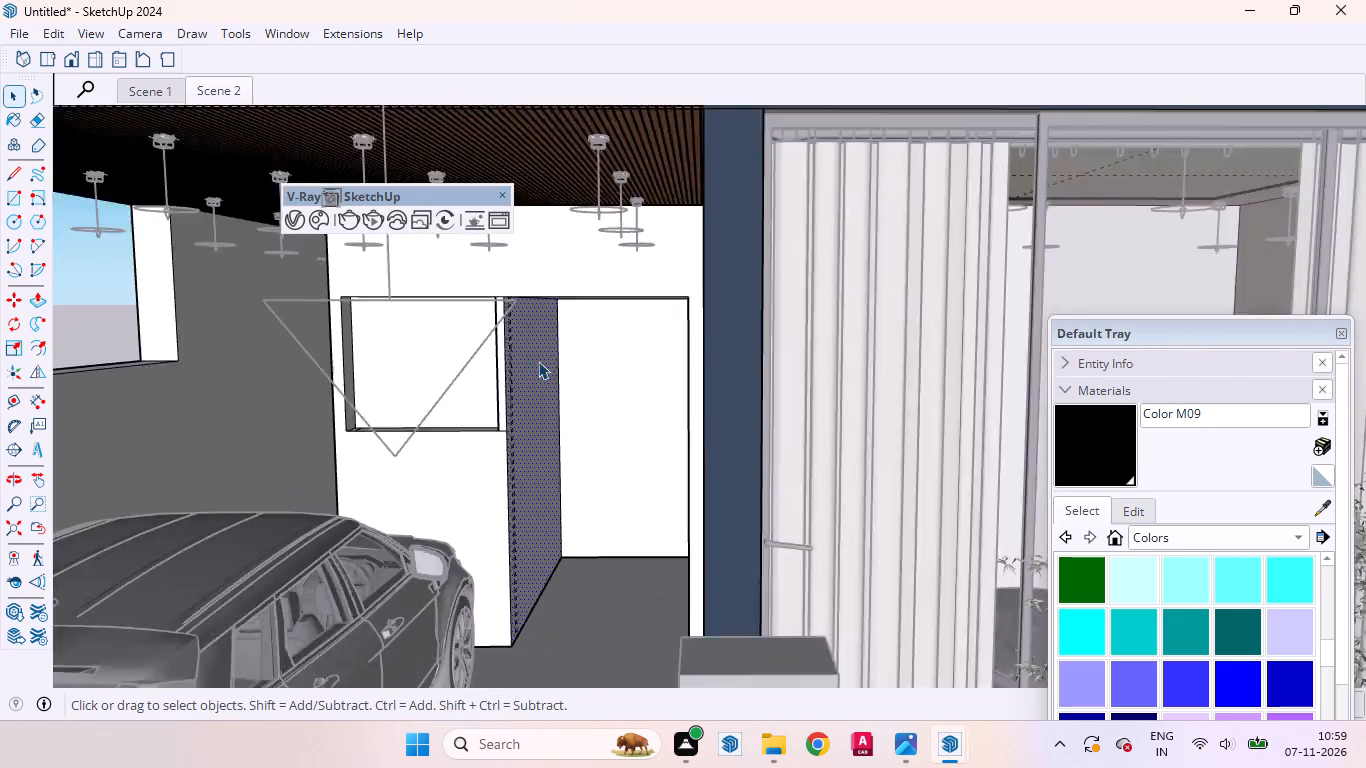
# Draw a vertical line along the 6" guide on the recess's window-side wall, from its bottom edge to its top edge.
pyautogui.scroll(-3, 538, 361)
pyautogui.moveTo(559, 404); pyautogui.dragTo(469, 455, button='middle')
pyautogui.scroll(15, 469, 455)
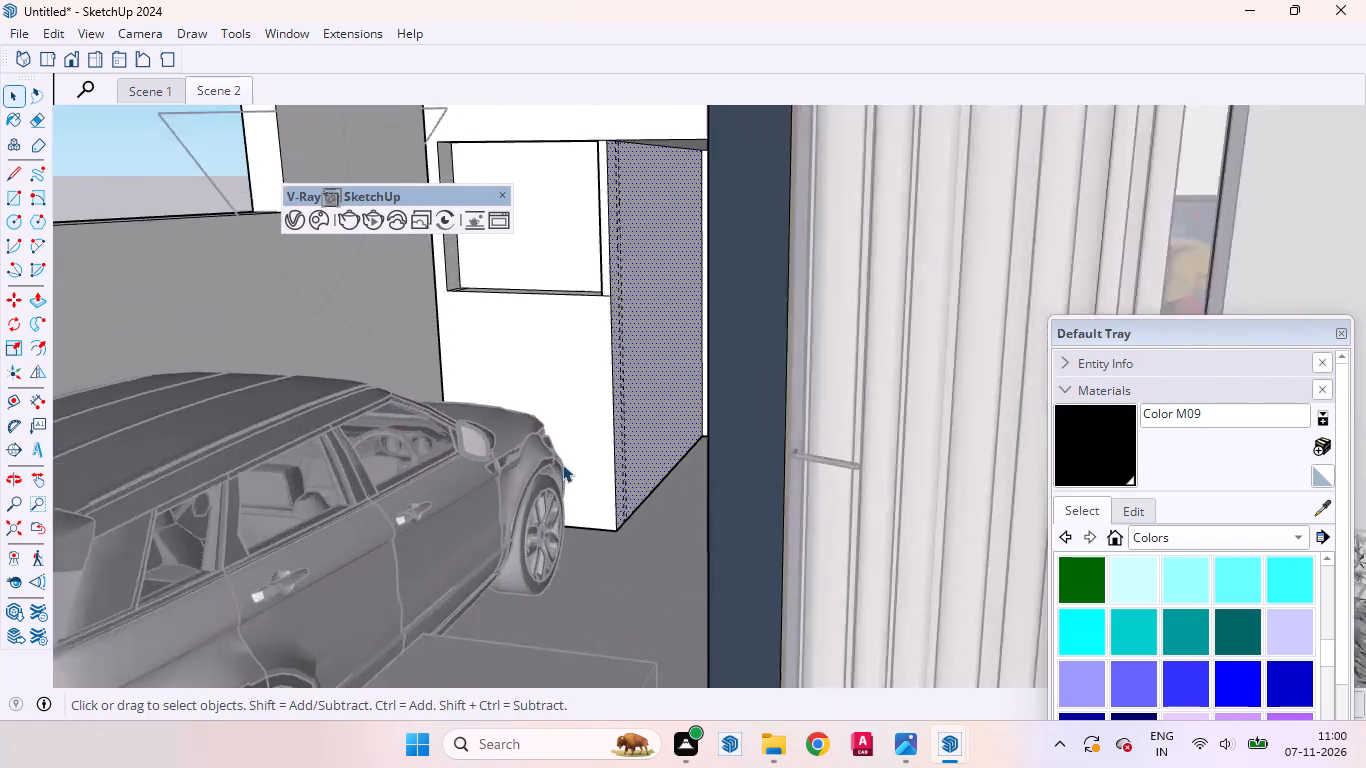
pyautogui.scroll(6, 562, 464)
pyautogui.moveTo(668, 515); pyautogui.dragTo(636, 520, button='middle')
pyautogui.scroll(1, 637, 523)
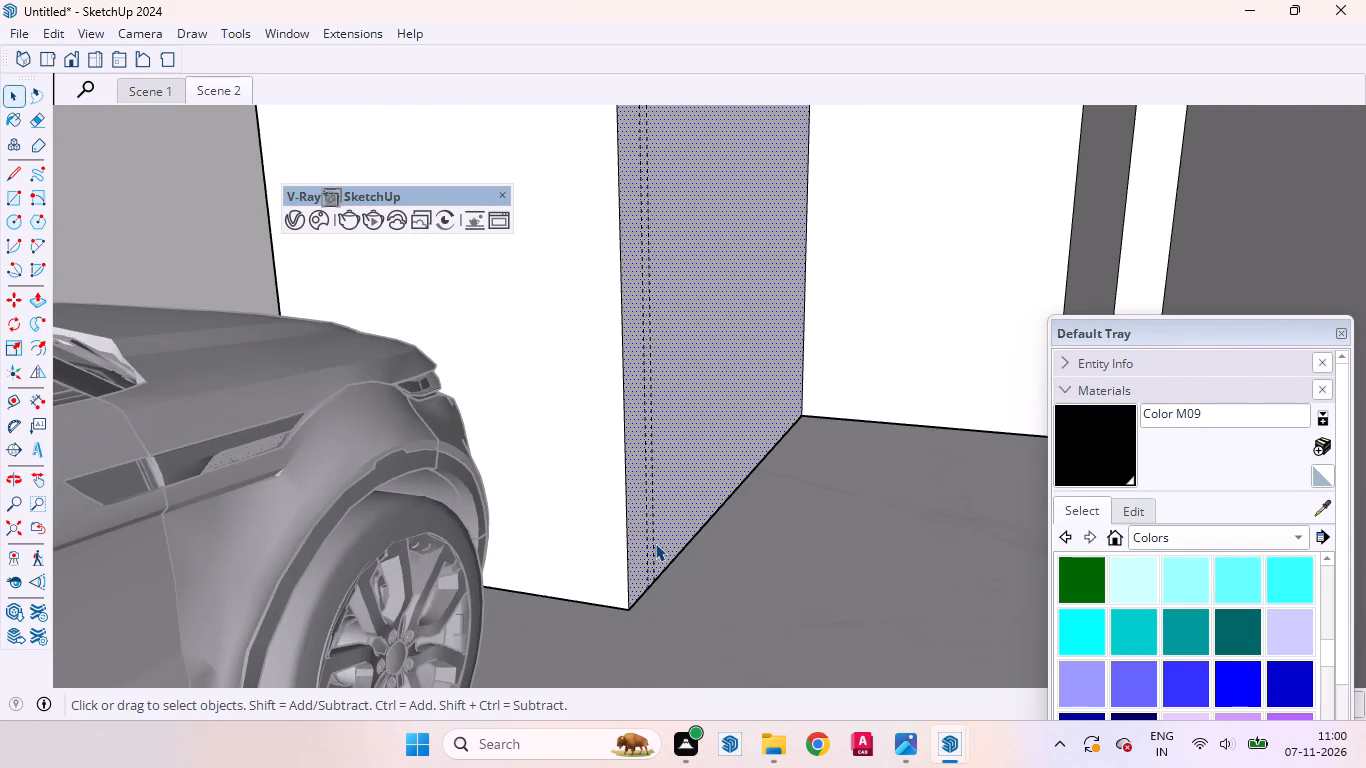
pyautogui.press('l')
pyautogui.scroll(5, 657, 545)
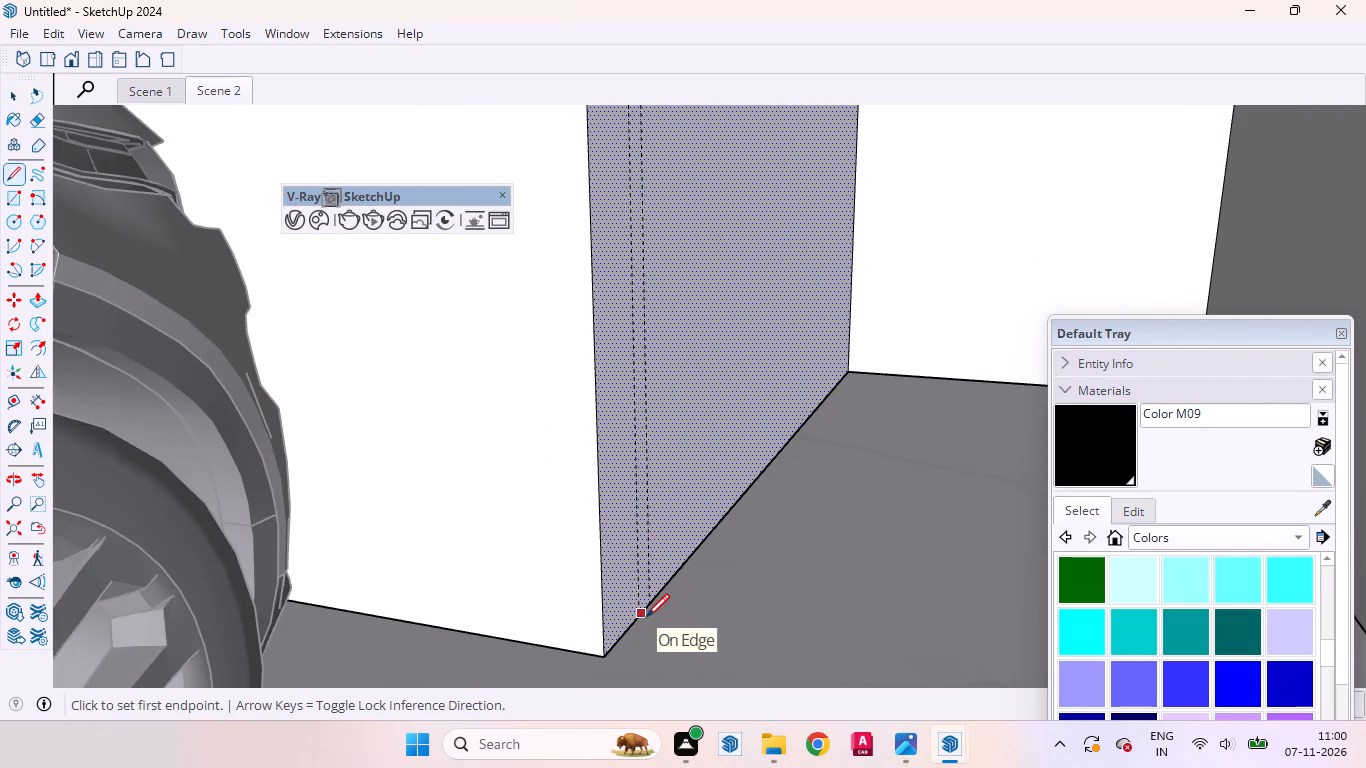
pyautogui.click(636, 612)
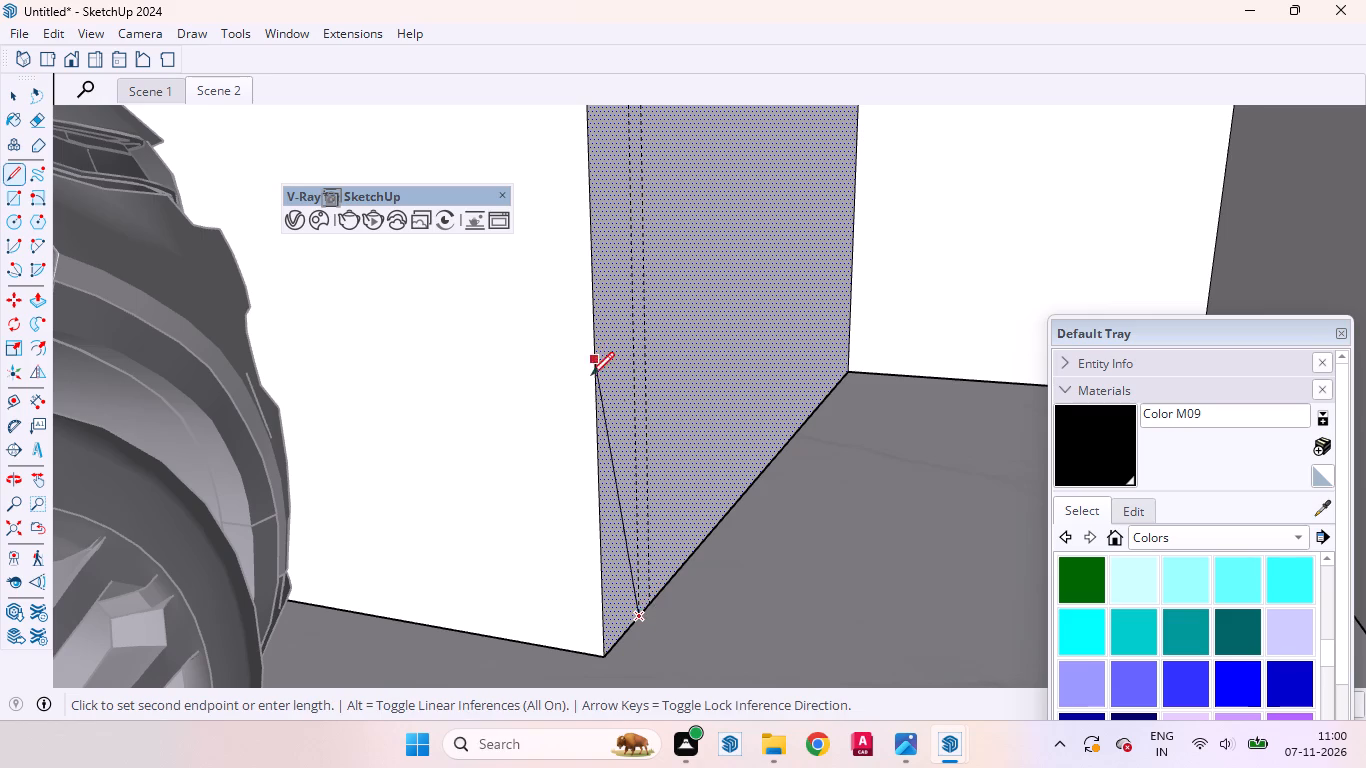
pyautogui.scroll(-17, 618, 441)
pyautogui.scroll(-4, 695, 576)
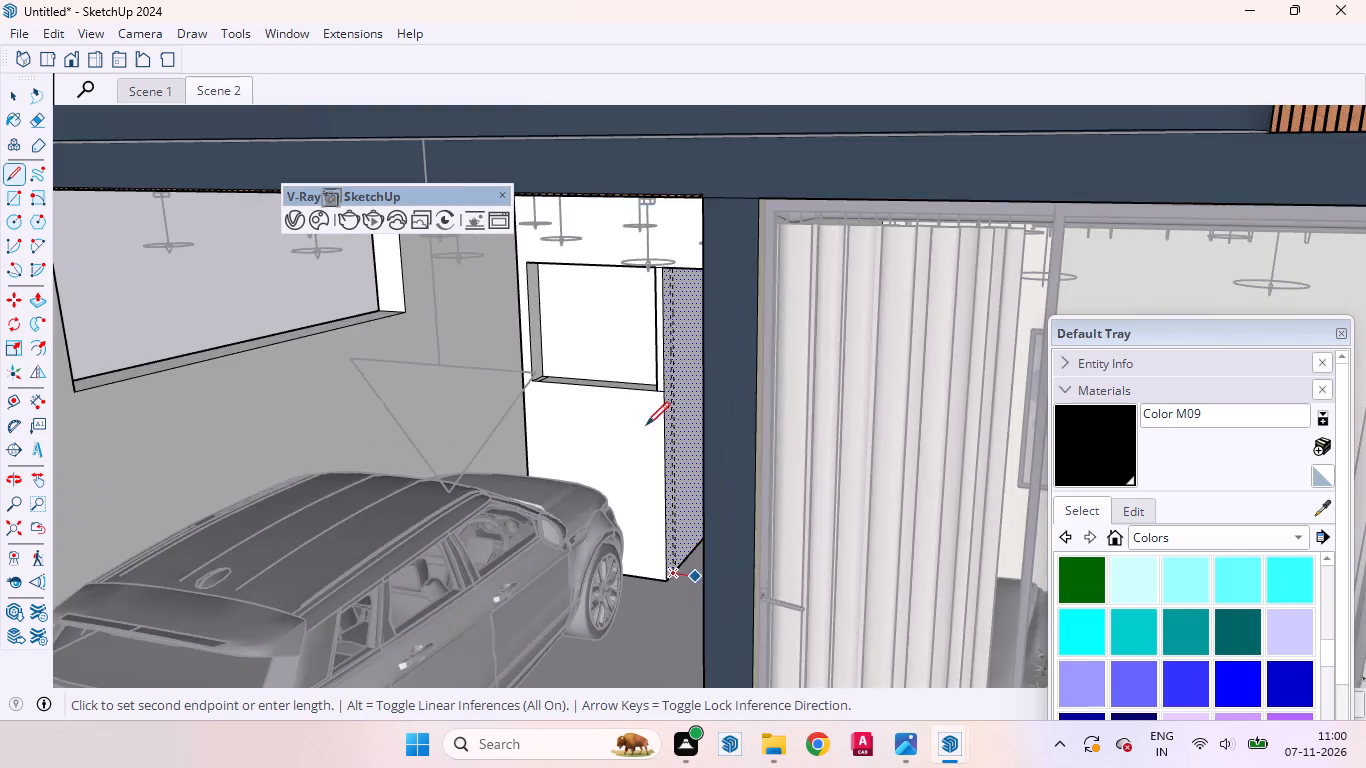
pyautogui.scroll(17, 627, 308)
pyautogui.moveTo(688, 253); pyautogui.dragTo(693, 232, button='middle')
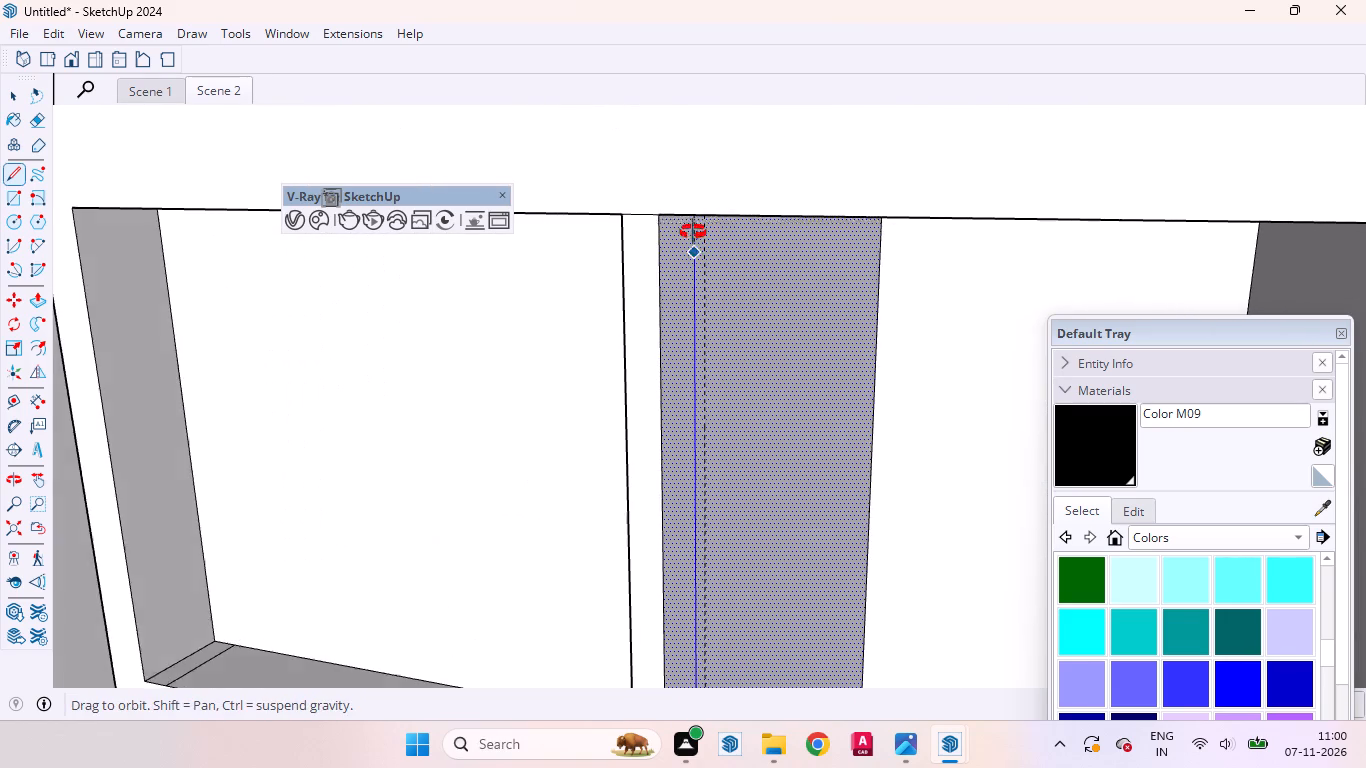
pyautogui.moveTo(693, 232); pyautogui.dragTo(697, 190, button='middle')
pyautogui.scroll(9, 701, 198)
pyautogui.scroll(-1, 698, 208)
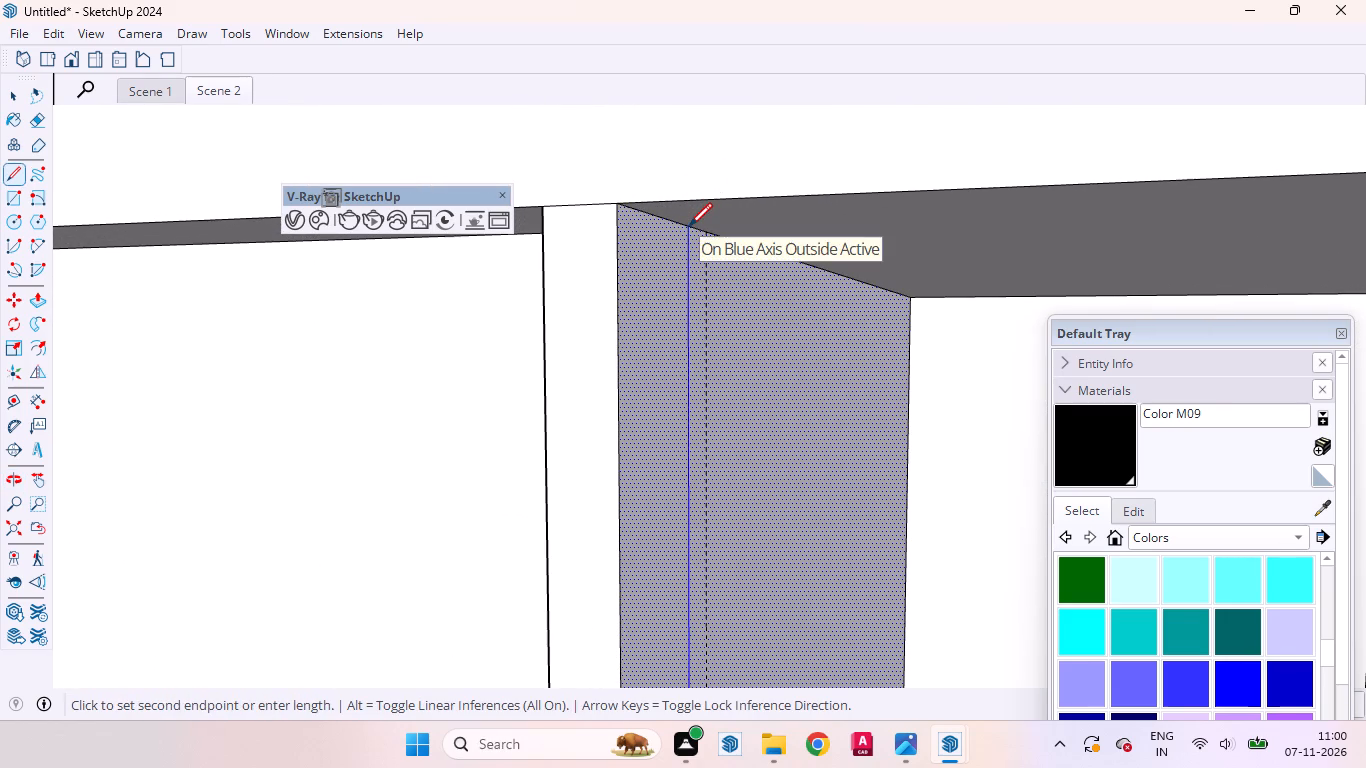
pyautogui.click(689, 226)
pyautogui.press('space')
# Push the side wall face behind the new line across behind the window, as far as the window opening's opposite side.
pyautogui.click(775, 410)
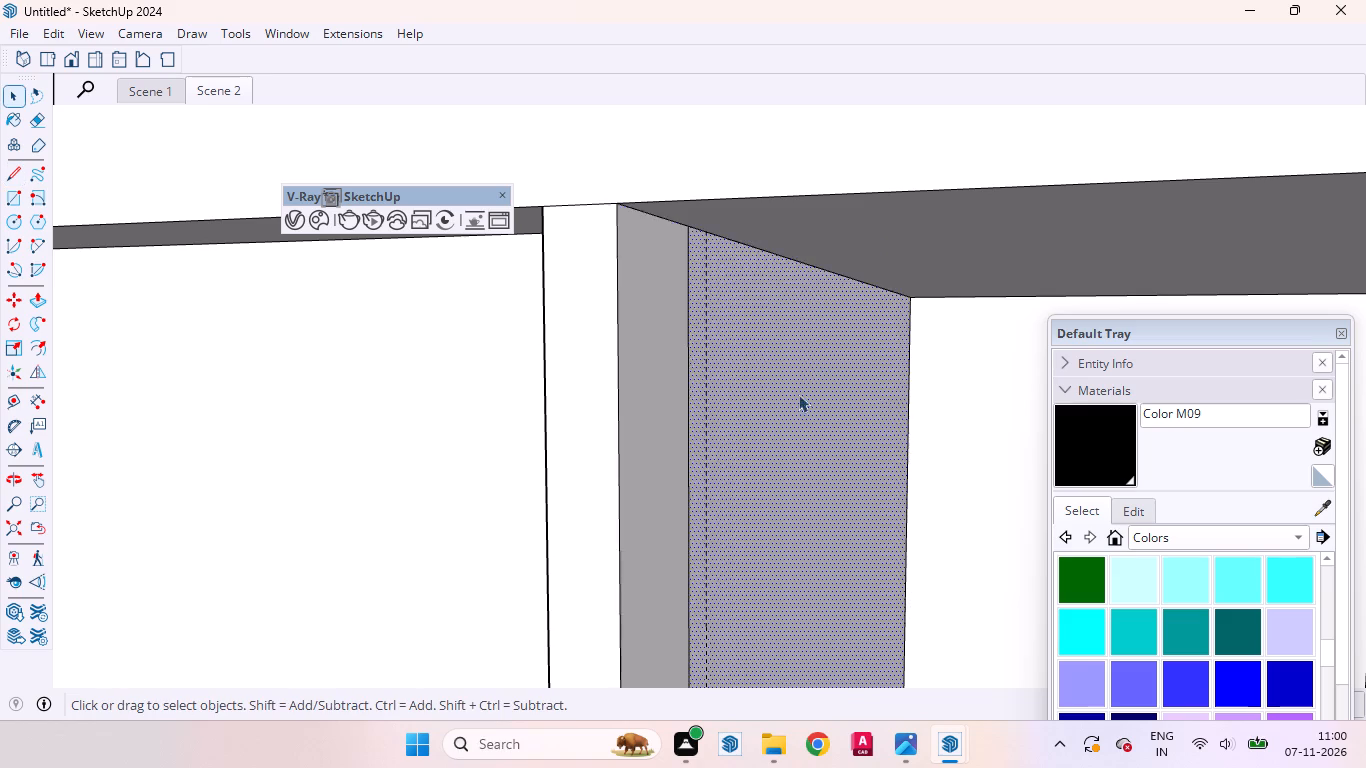
pyautogui.scroll(-5, 816, 356)
pyautogui.press('p')
pyautogui.click(840, 443)
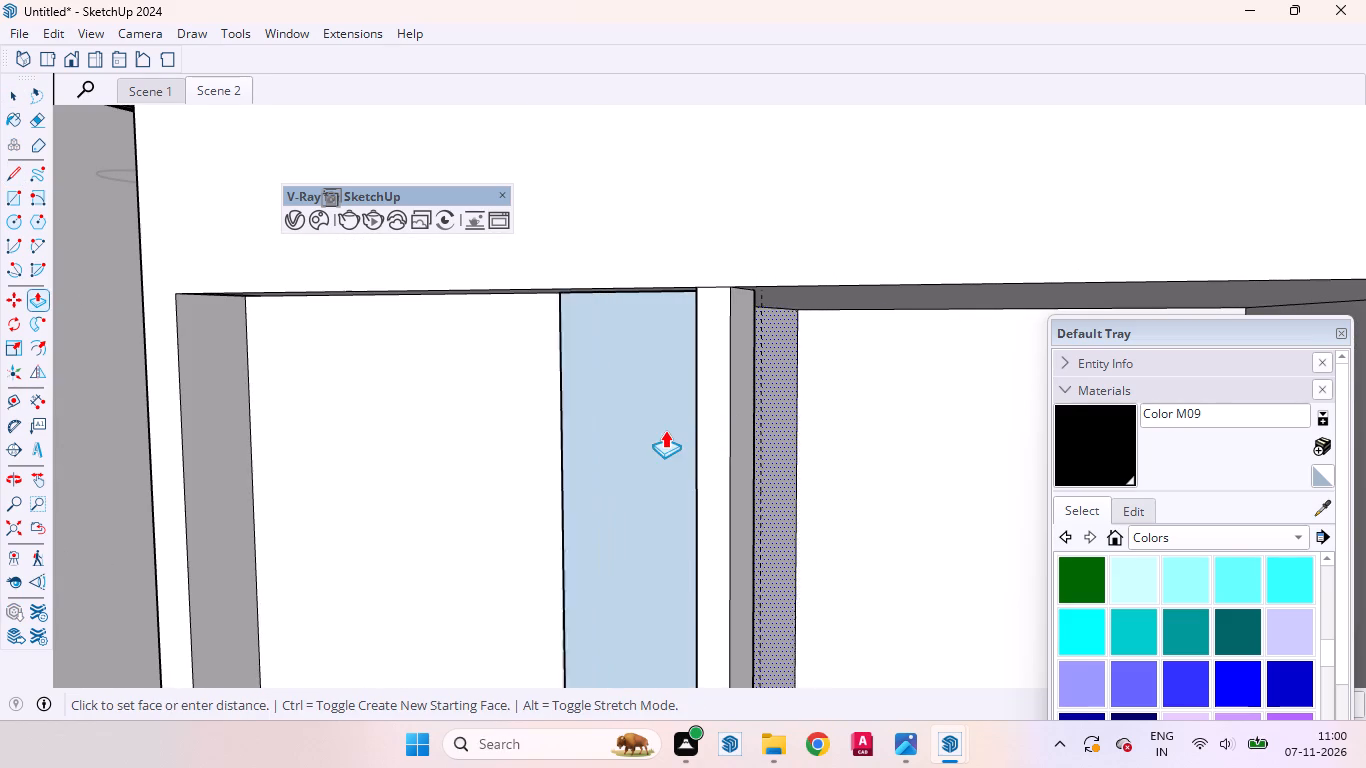
pyautogui.moveTo(497, 490); pyautogui.dragTo(566, 506, button='middle')
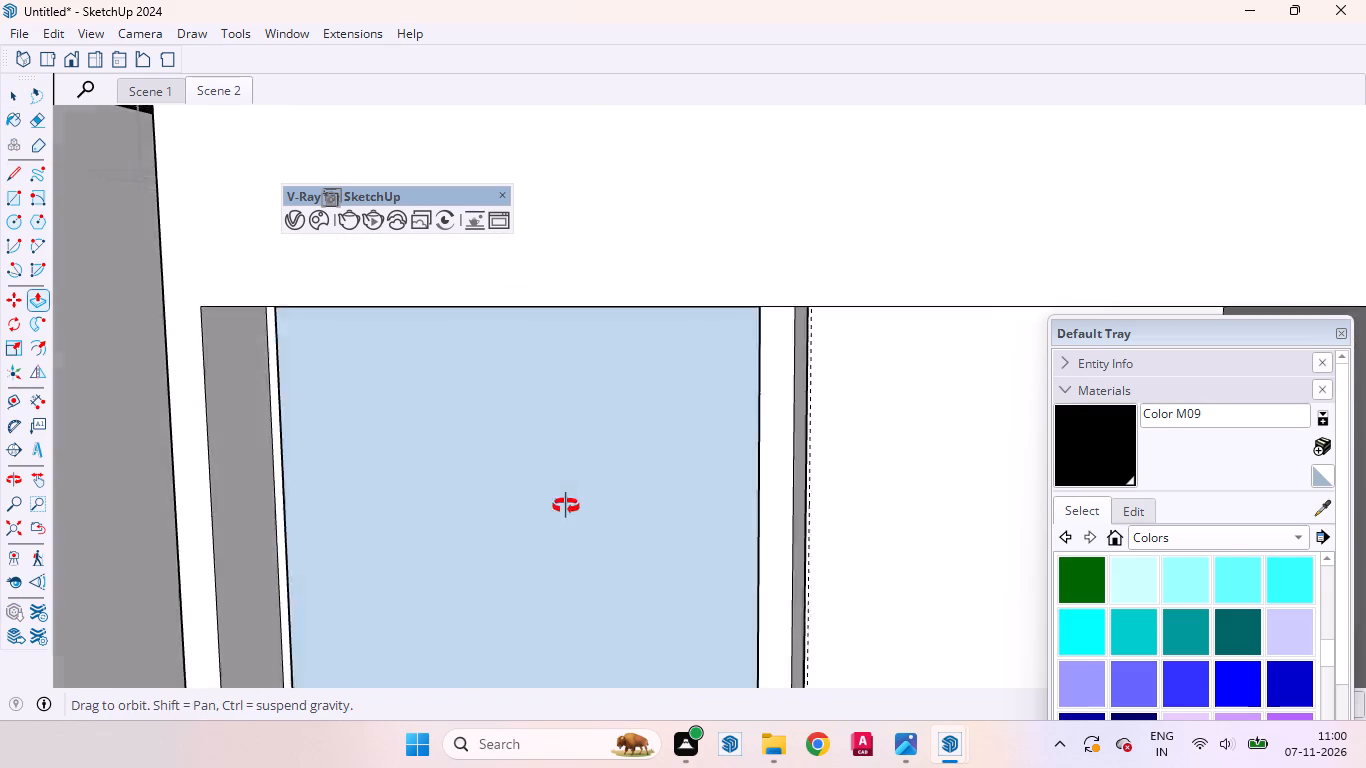
pyautogui.moveTo(566, 506); pyautogui.dragTo(371, 511, button='middle')
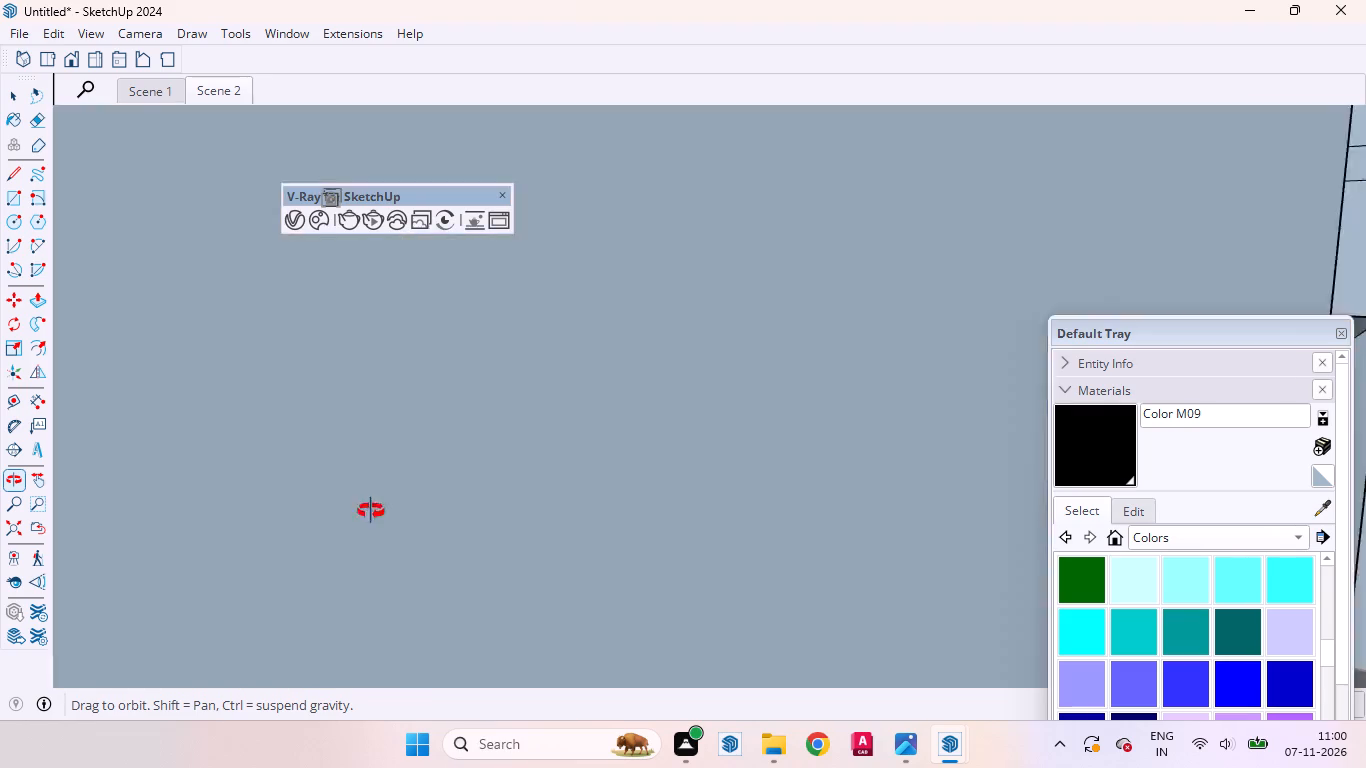
pyautogui.moveTo(371, 511); pyautogui.dragTo(467, 481, button='middle')
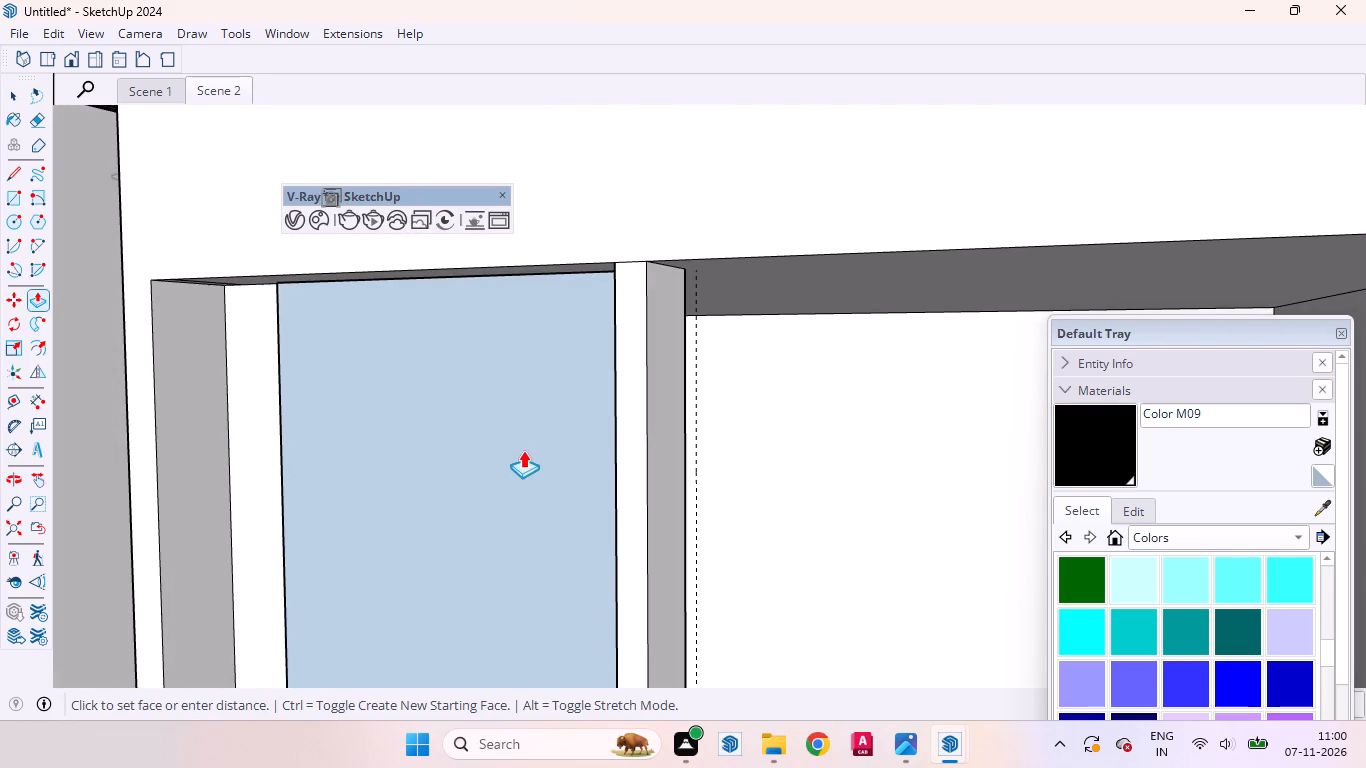
pyautogui.click(184, 469)
pyautogui.press('space')
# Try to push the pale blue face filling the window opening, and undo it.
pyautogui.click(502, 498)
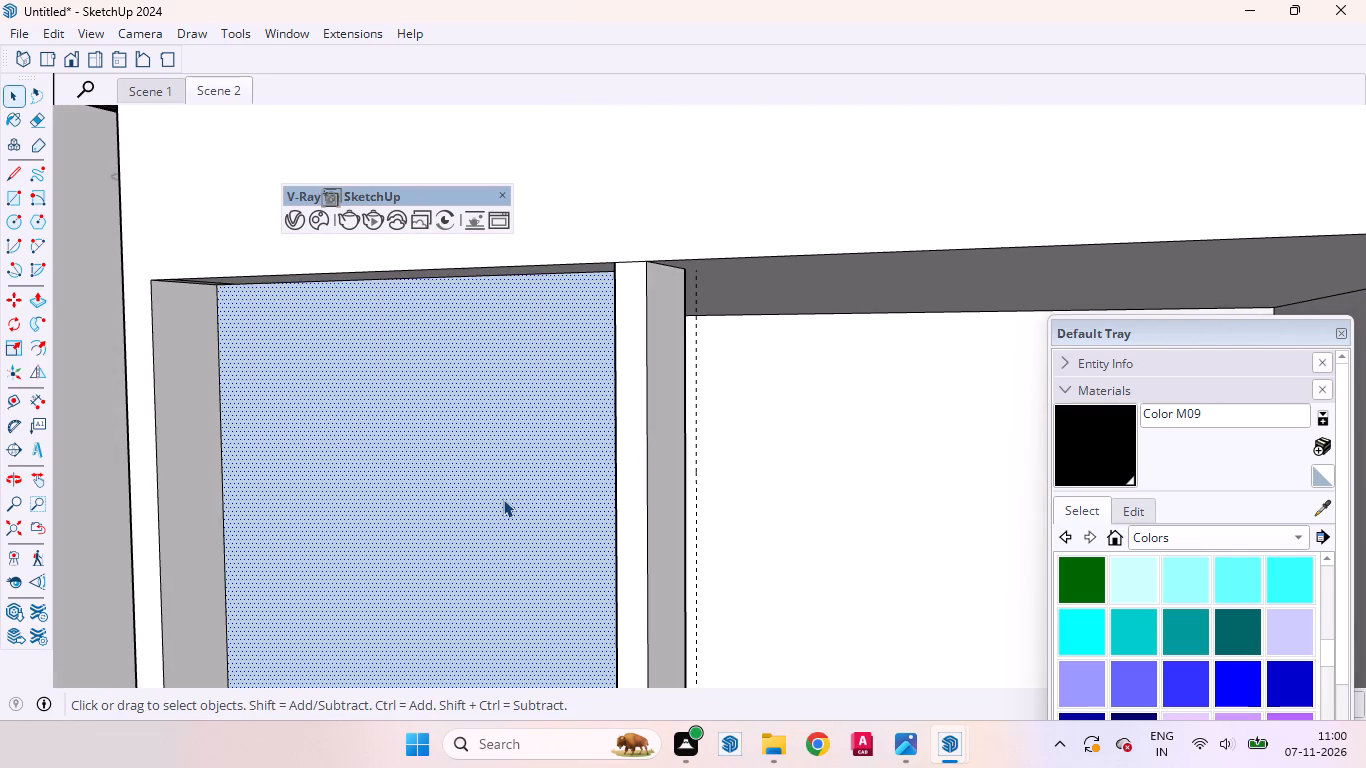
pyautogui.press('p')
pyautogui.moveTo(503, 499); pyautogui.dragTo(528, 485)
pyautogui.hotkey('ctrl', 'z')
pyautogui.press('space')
# Erase the pale blue face filling the window opening and the white face directly behind it.
pyautogui.click(508, 488)
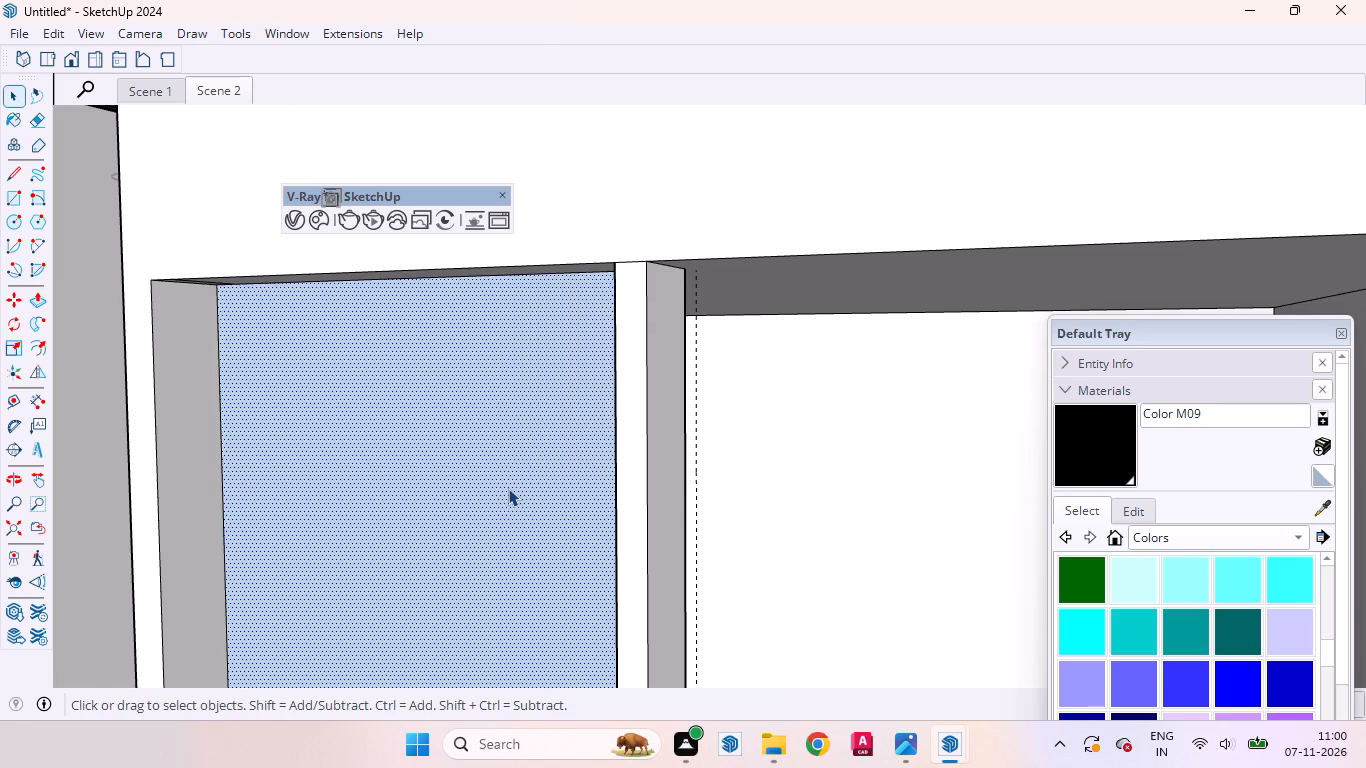
pyautogui.rightClick(508, 488)
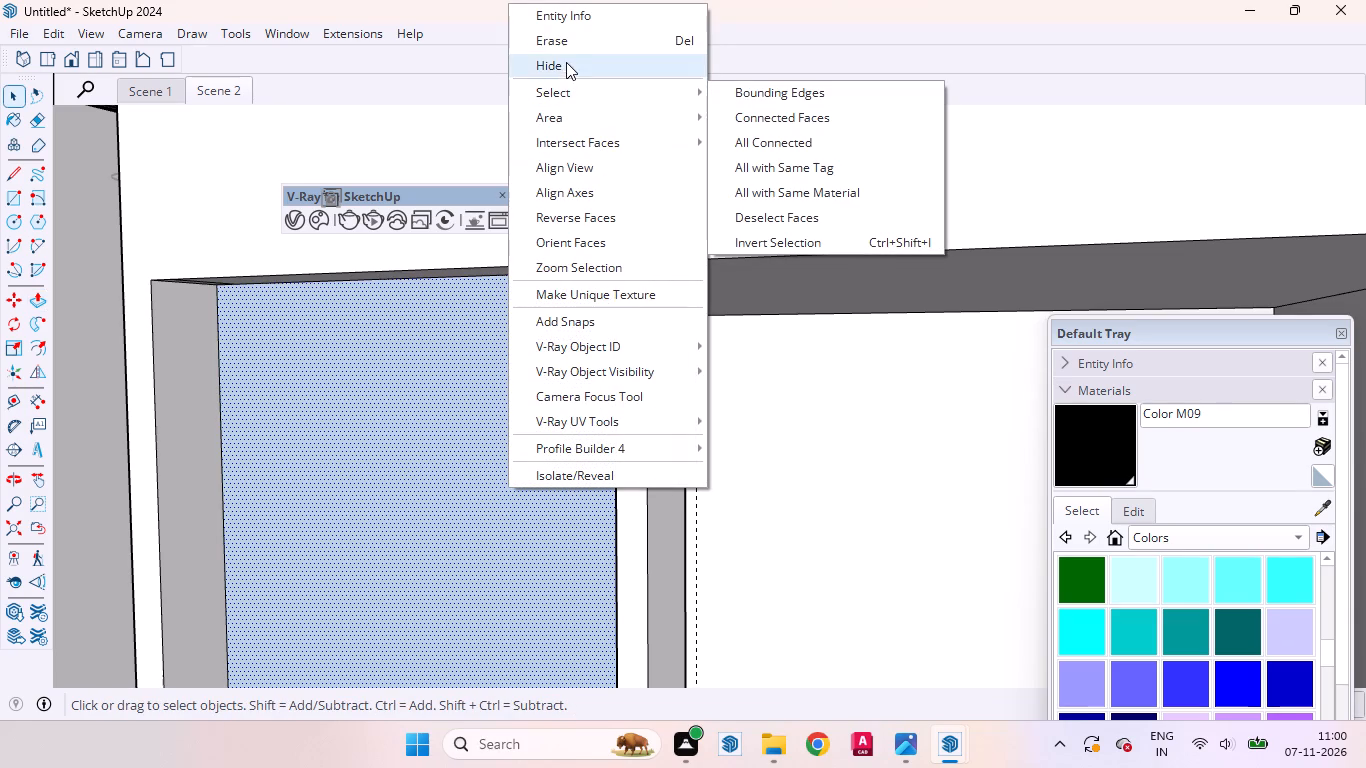
pyautogui.click(562, 47)
pyautogui.moveTo(601, 438); pyautogui.dragTo(677, 355, button='middle')
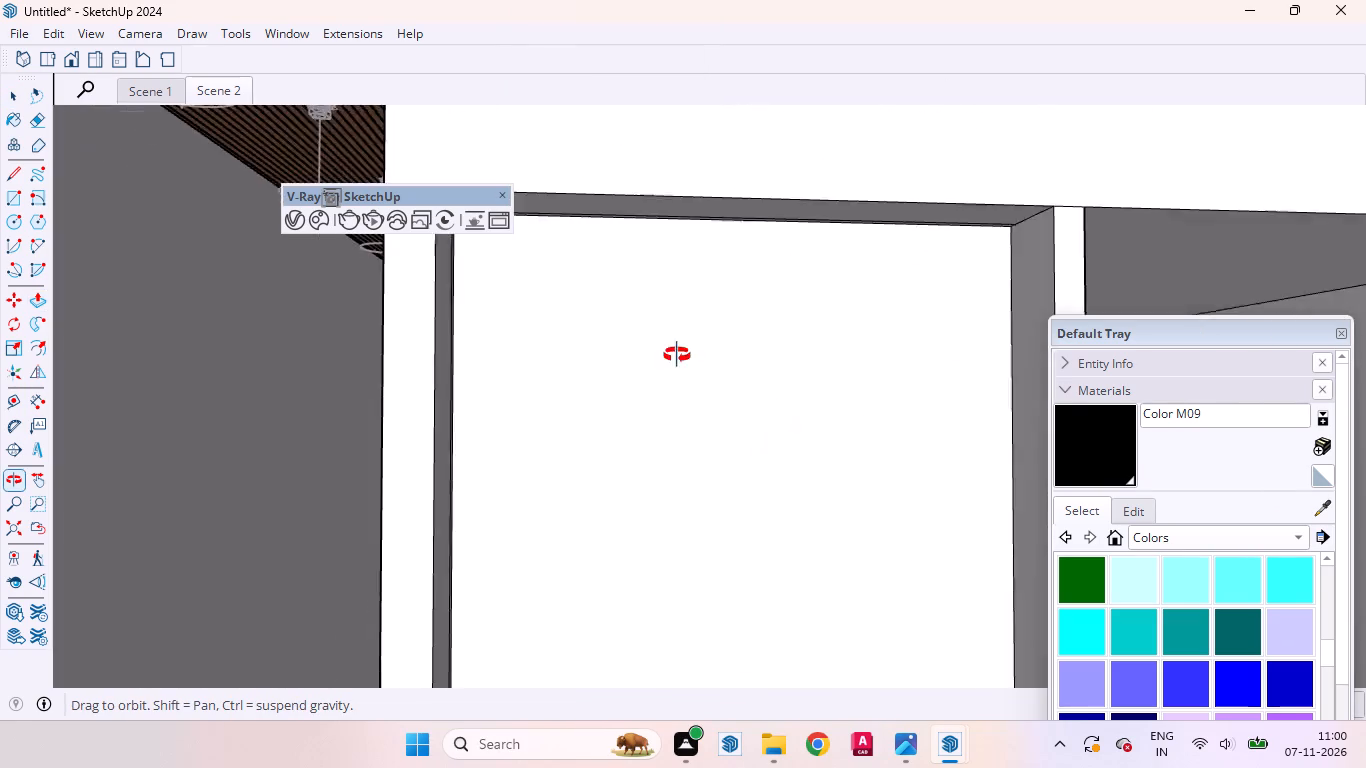
pyautogui.moveTo(677, 355); pyautogui.dragTo(614, 398, button='middle')
pyautogui.scroll(1, 619, 395)
pyautogui.click(583, 408)
pyautogui.rightClick(583, 408)
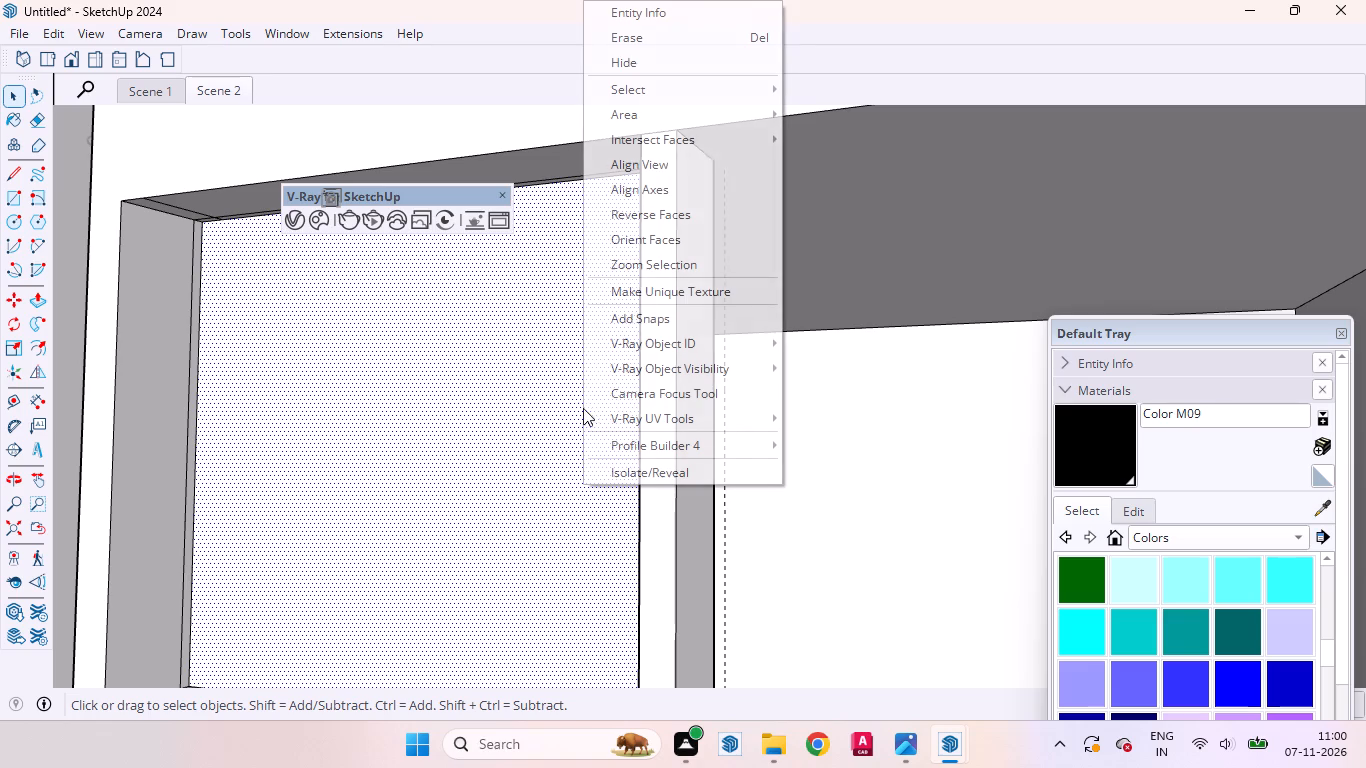
pyautogui.click(637, 46)
# Examine the opened window and the widened recess behind the window and entrance door.
pyautogui.moveTo(562, 375); pyautogui.dragTo(679, 362, button='middle')
pyautogui.scroll(-3, 591, 336)
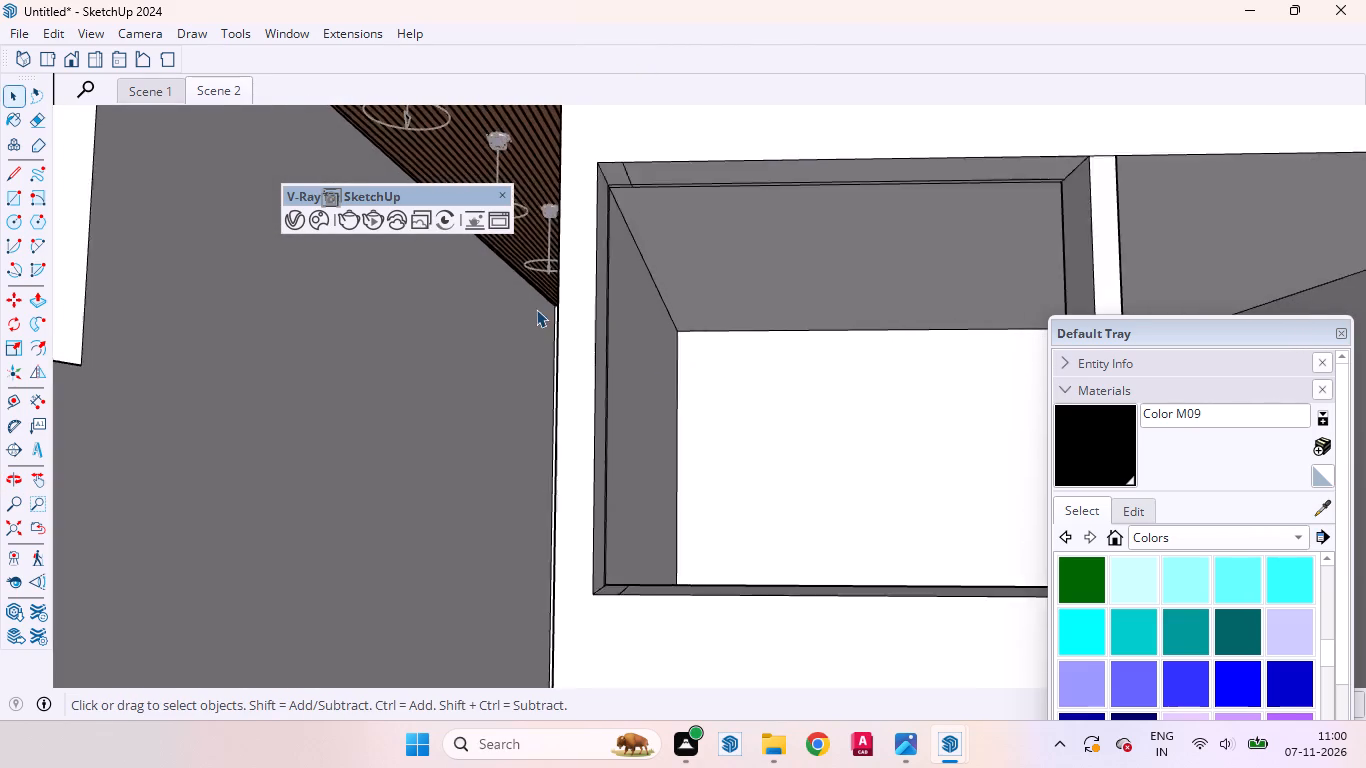
pyautogui.scroll(-7, 536, 309)
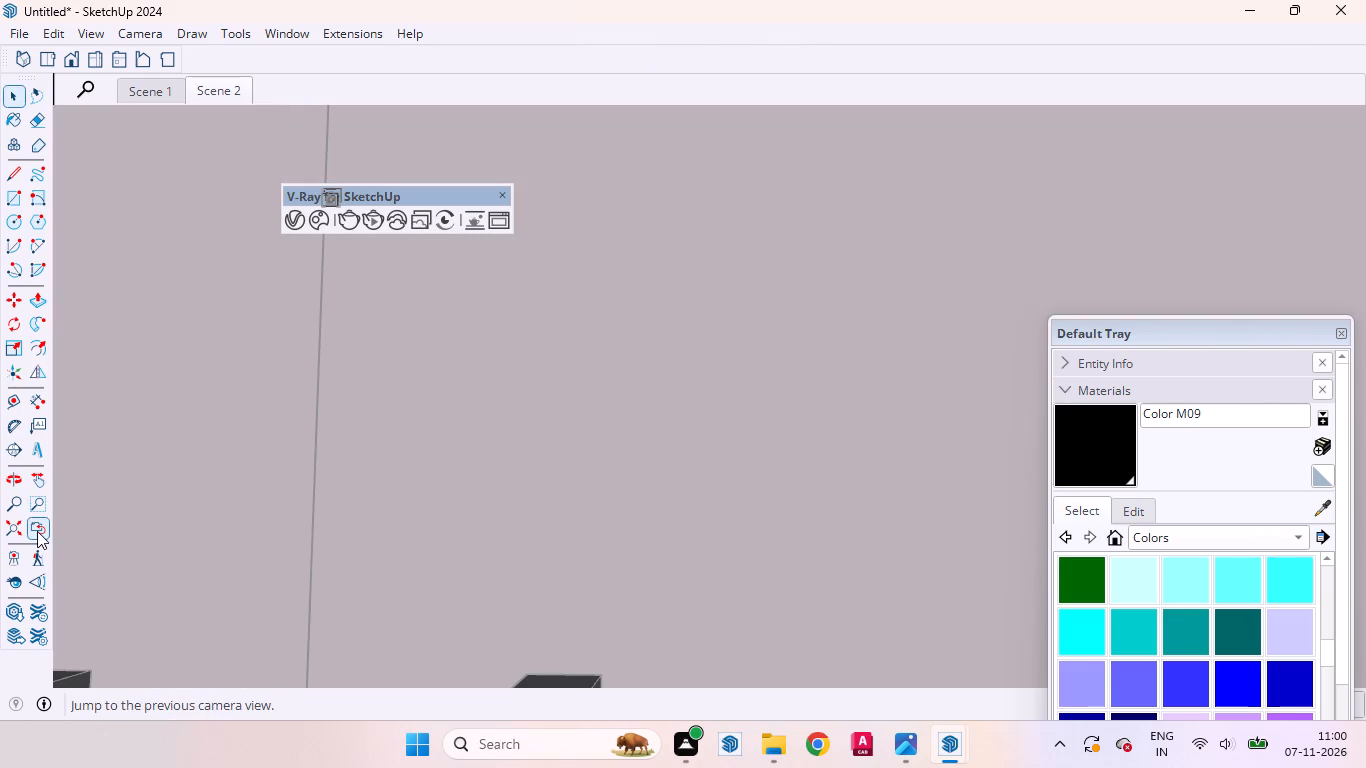
pyautogui.click(37, 531)
pyautogui.scroll(-2, 924, 418)
pyautogui.moveTo(815, 376); pyautogui.dragTo(828, 444, button='middle')
pyautogui.scroll(-3, 790, 370)
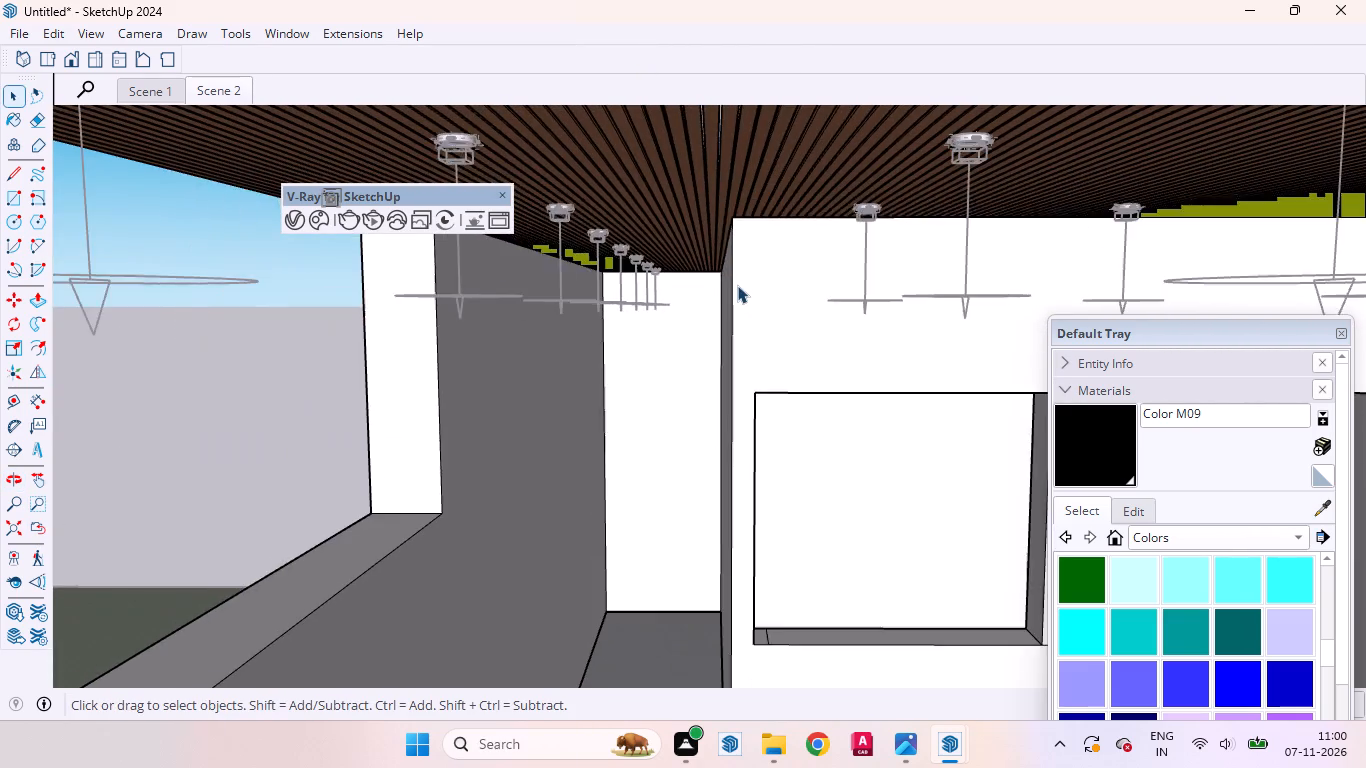
pyautogui.scroll(-9, 737, 285)
pyautogui.scroll(2, 961, 416)
pyautogui.scroll(-1, 961, 416)
pyautogui.scroll(5, 961, 416)
pyautogui.moveTo(945, 385); pyautogui.dragTo(905, 287, button='middle')
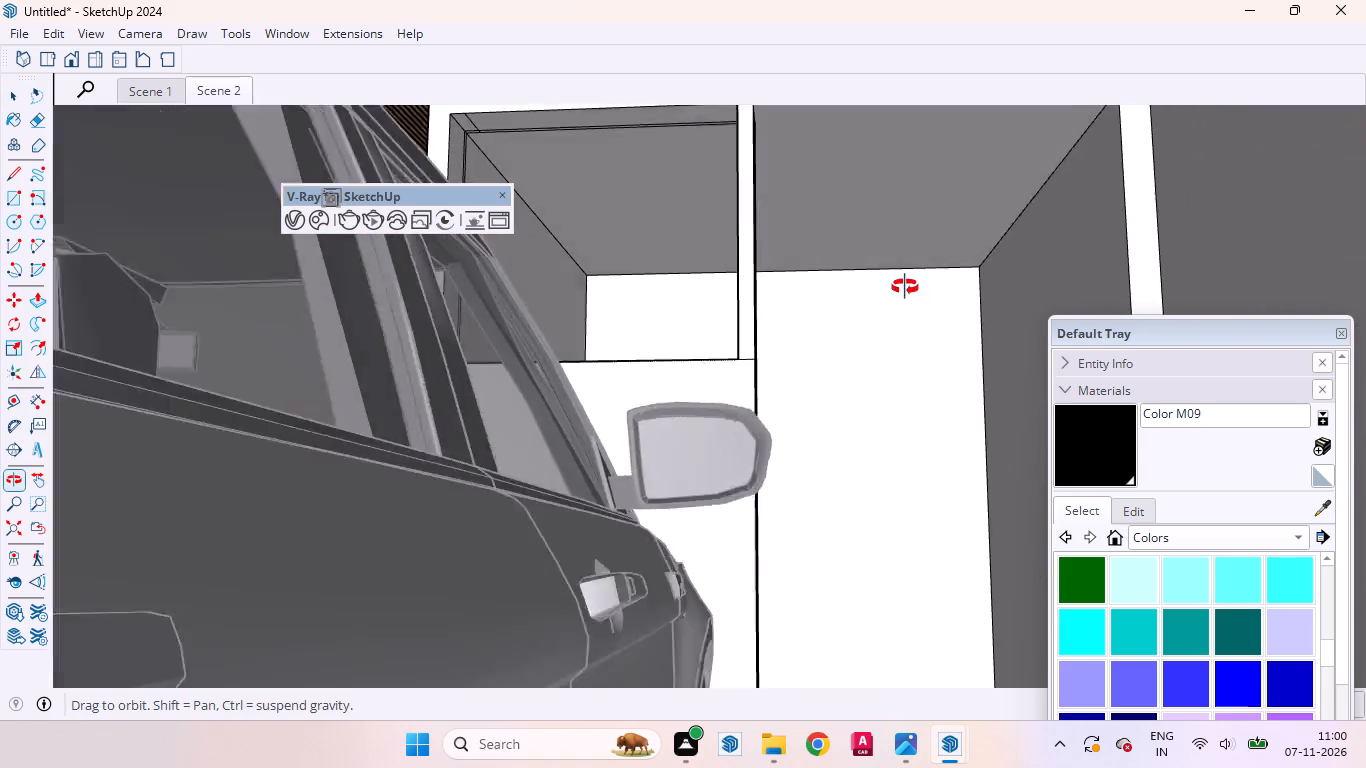
pyautogui.moveTo(905, 287); pyautogui.dragTo(908, 344, button='middle')
pyautogui.scroll(4, 767, 324)
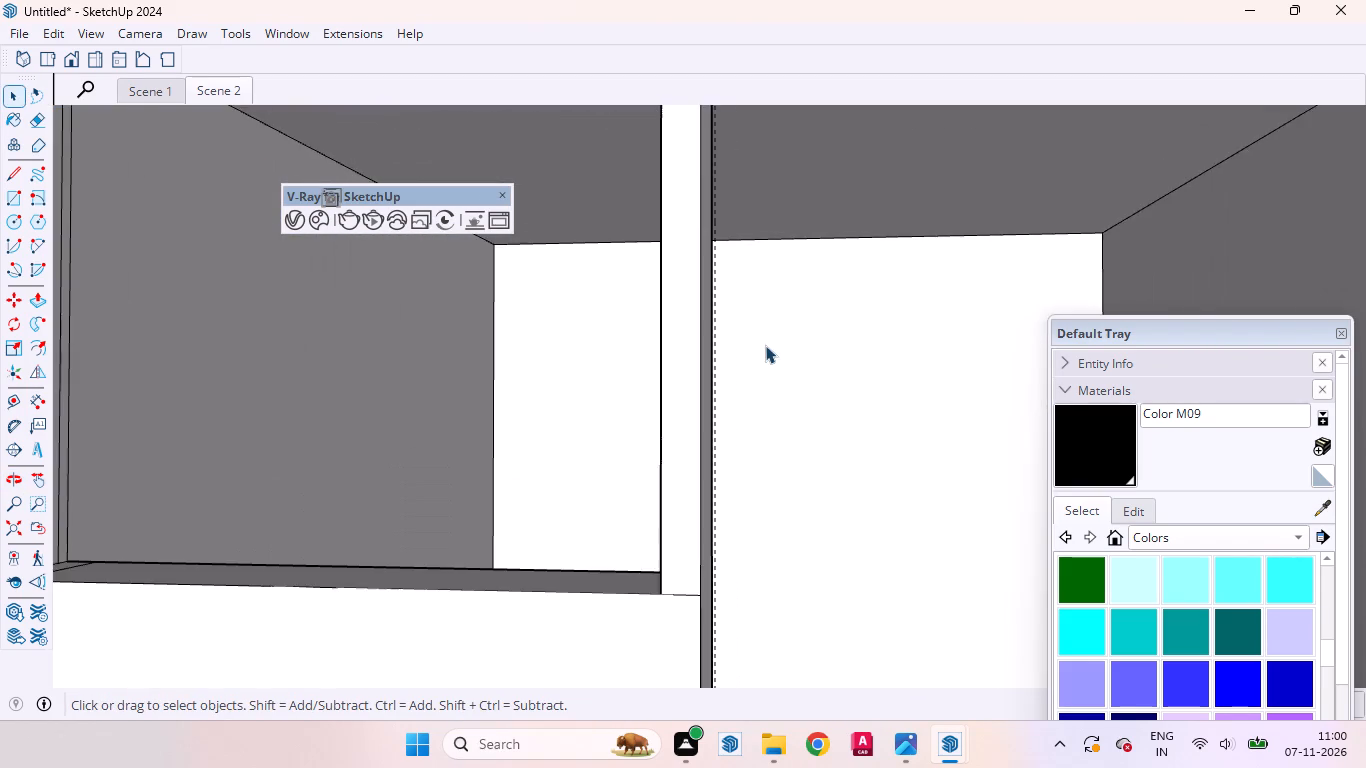
pyautogui.scroll(-4, 800, 470)
pyautogui.moveTo(544, 262); pyautogui.dragTo(566, 284, button='middle')
pyautogui.scroll(2, 570, 260)
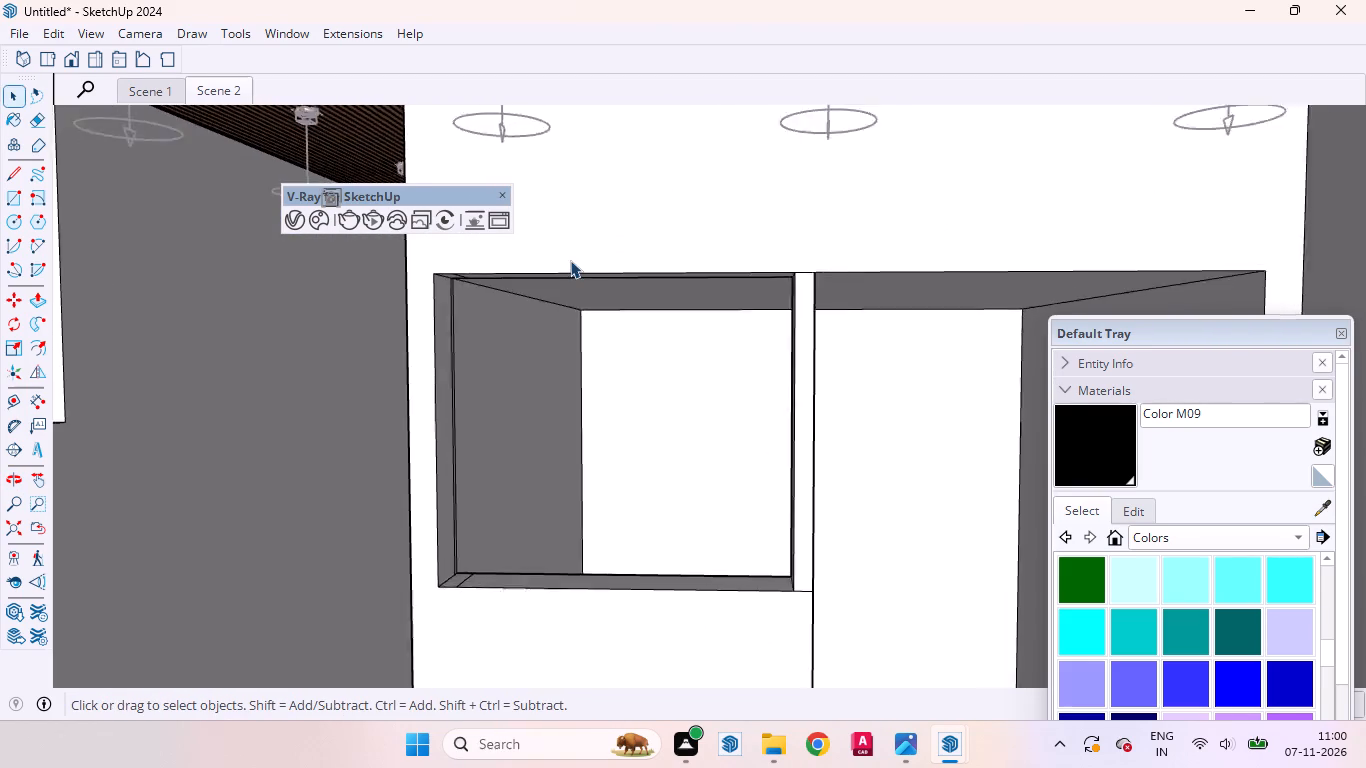
pyautogui.scroll(6, 570, 260)
pyautogui.moveTo(577, 311); pyautogui.dragTo(539, 234, button='middle')
# Place a guide on the recess ceiling, parallel to its front edge and through the rear top corner of the dividing wall.
pyautogui.click(662, 162)
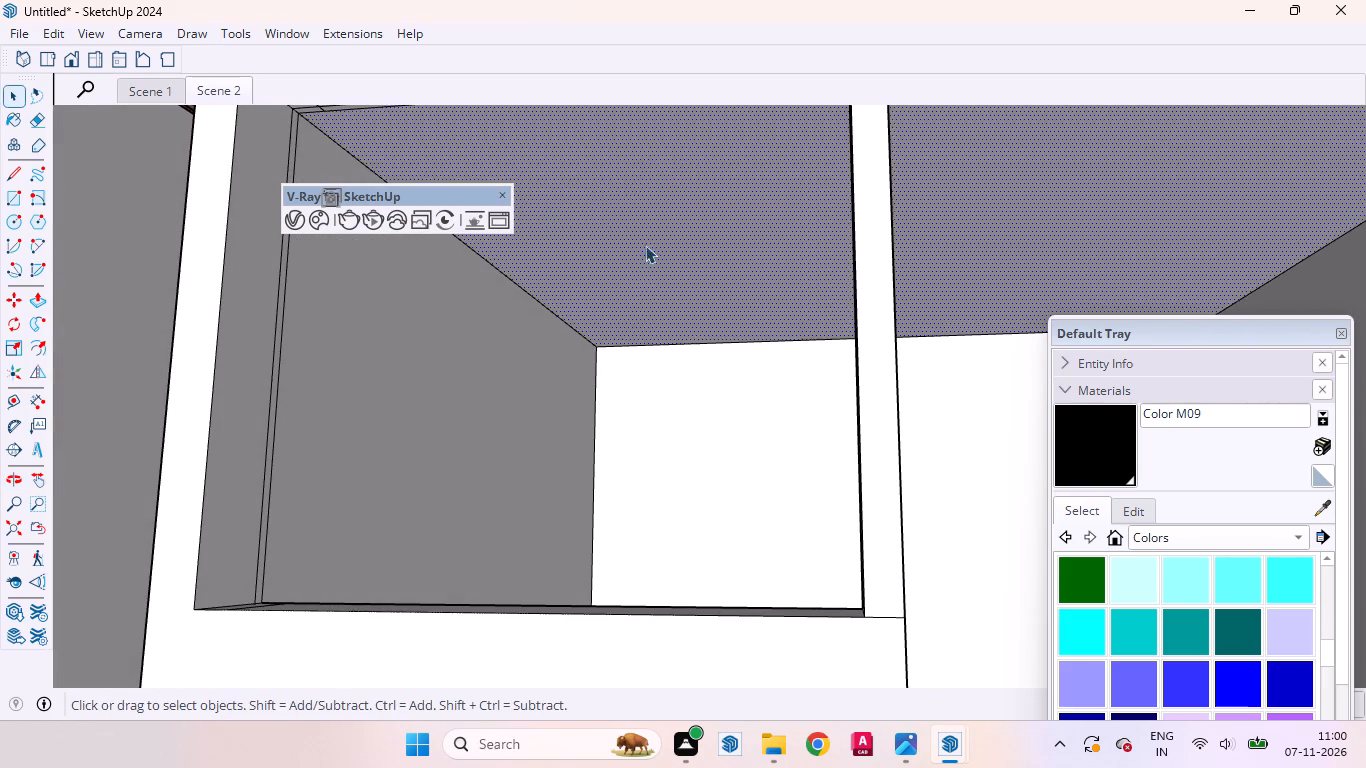
pyautogui.scroll(-3, 634, 341)
pyautogui.scroll(-2, 906, 299)
pyautogui.moveTo(856, 298); pyautogui.dragTo(811, 271, button='middle')
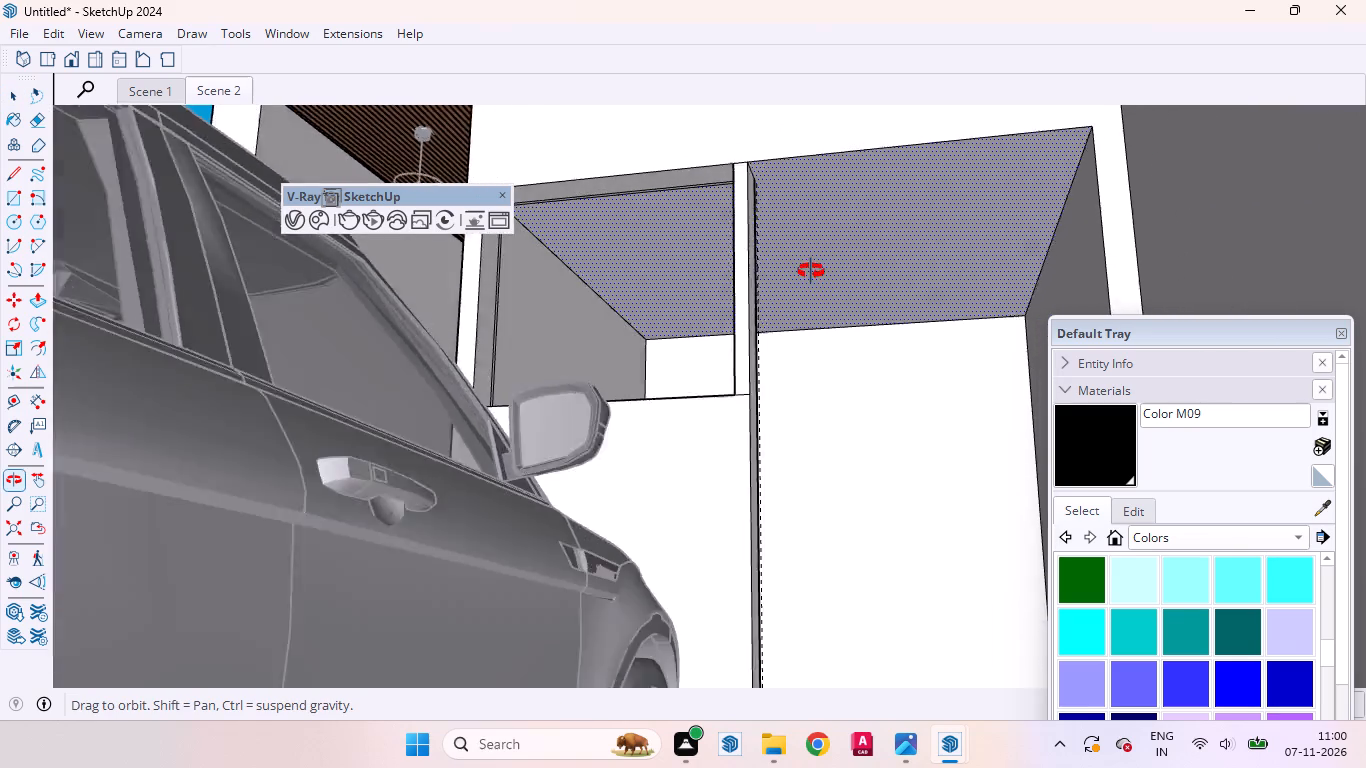
pyautogui.moveTo(811, 271); pyautogui.dragTo(841, 318, button='middle')
pyautogui.scroll(4, 859, 284)
pyautogui.scroll(-1, 862, 283)
pyautogui.scroll(1, 862, 283)
pyautogui.moveTo(865, 298); pyautogui.dragTo(865, 291, button='middle')
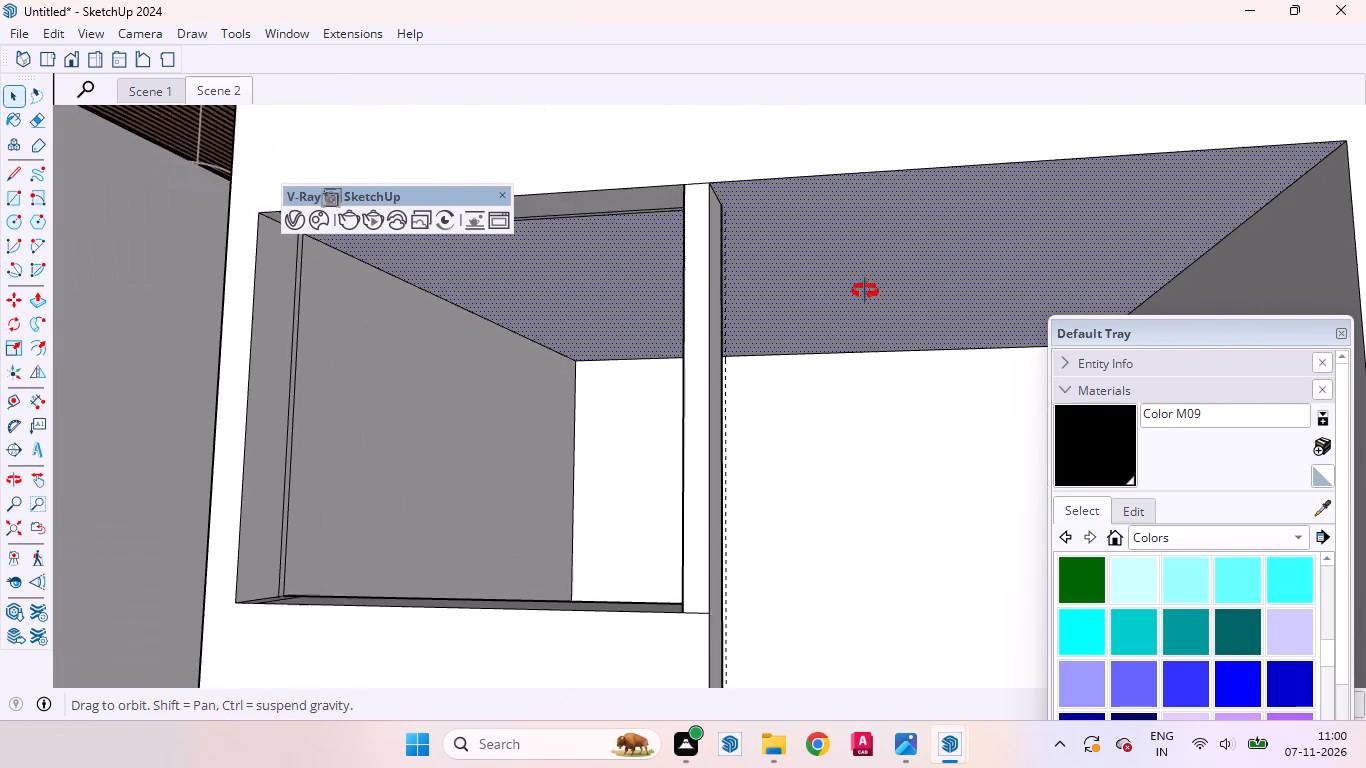
pyautogui.moveTo(865, 291); pyautogui.dragTo(865, 288, button='middle')
pyautogui.scroll(3, 845, 252)
pyautogui.scroll(-3, 807, 270)
pyautogui.scroll(3, 715, 205)
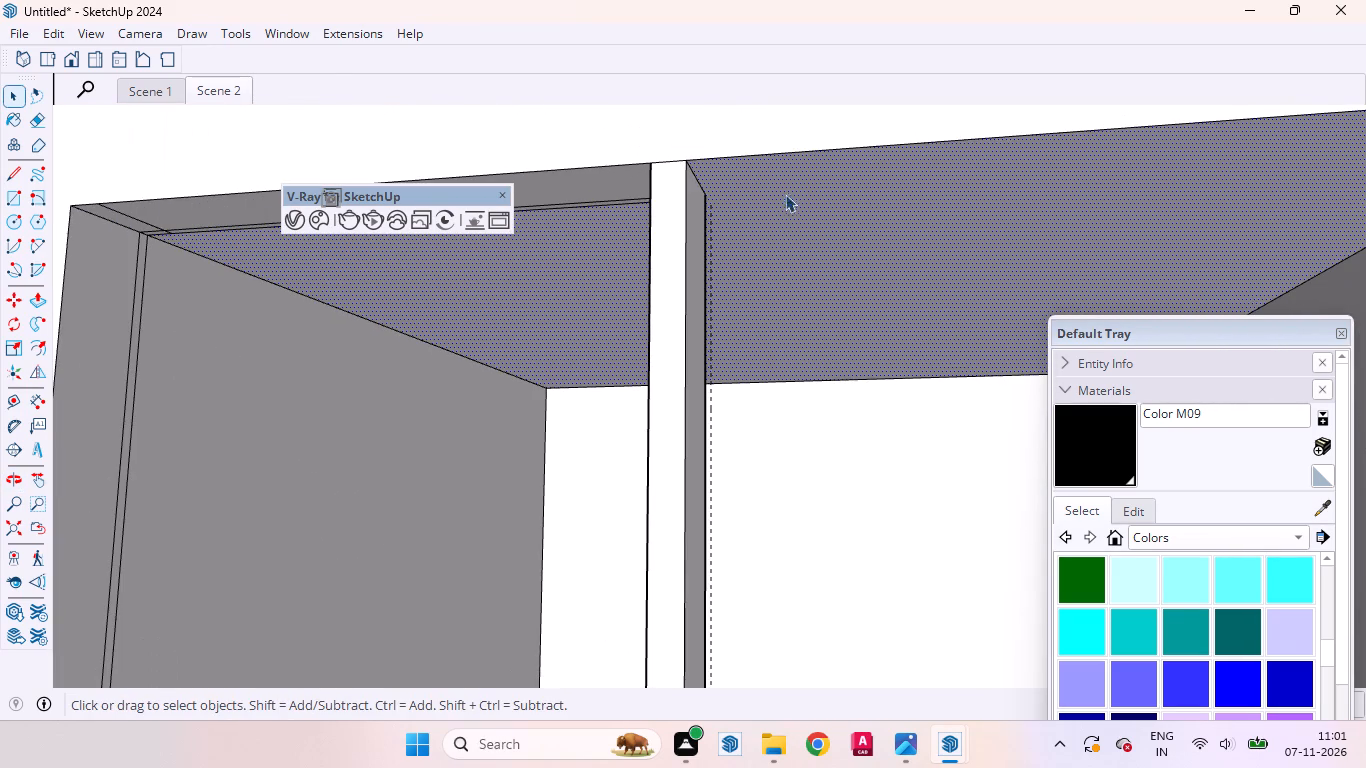
pyautogui.press('t')
pyautogui.scroll(3, 783, 221)
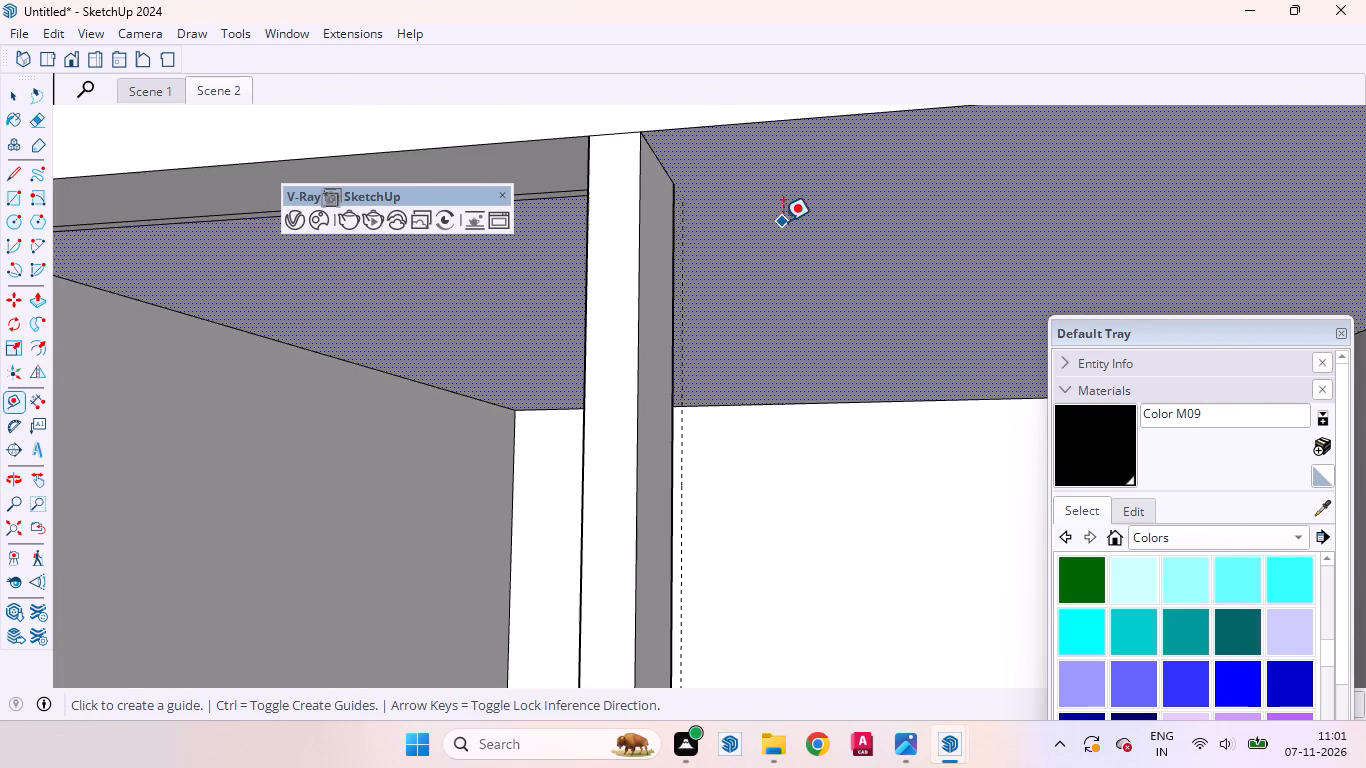
pyautogui.click(738, 128)
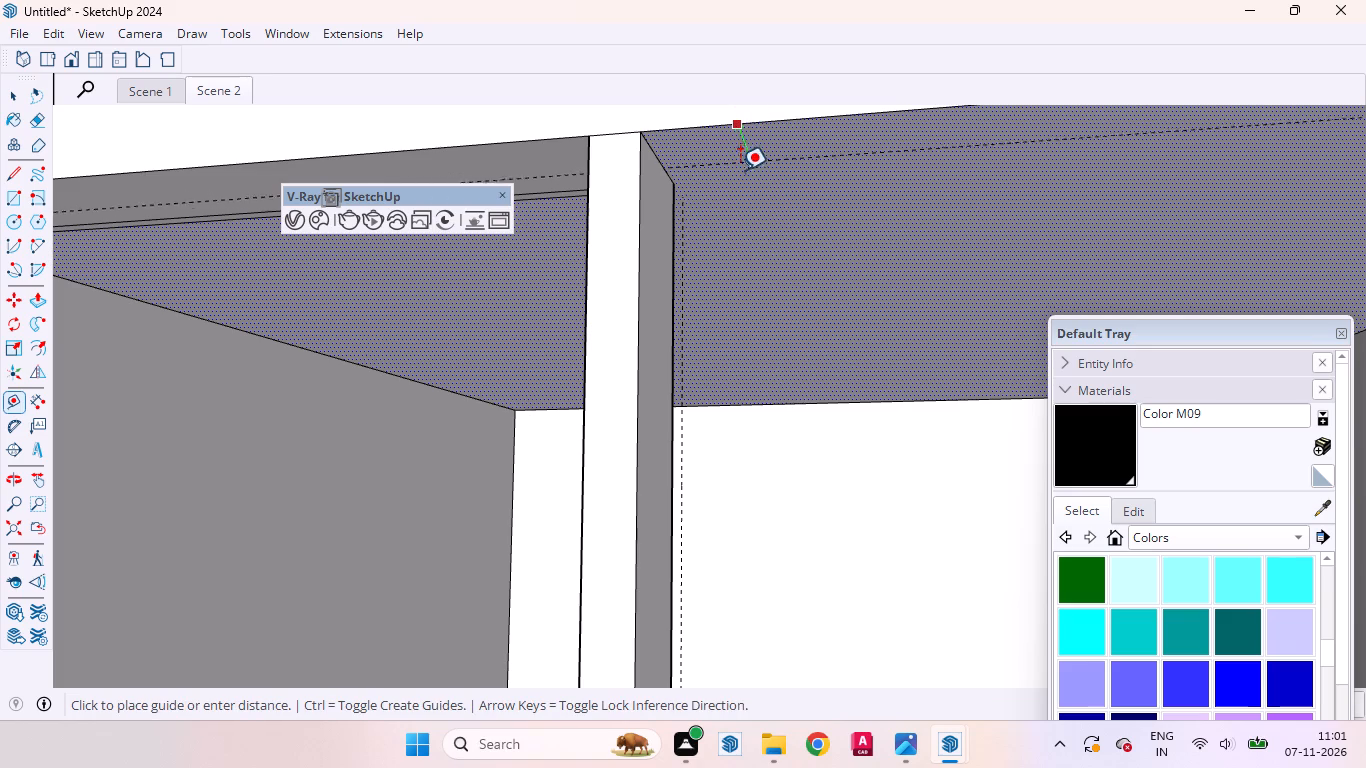
pyautogui.click(674, 186)
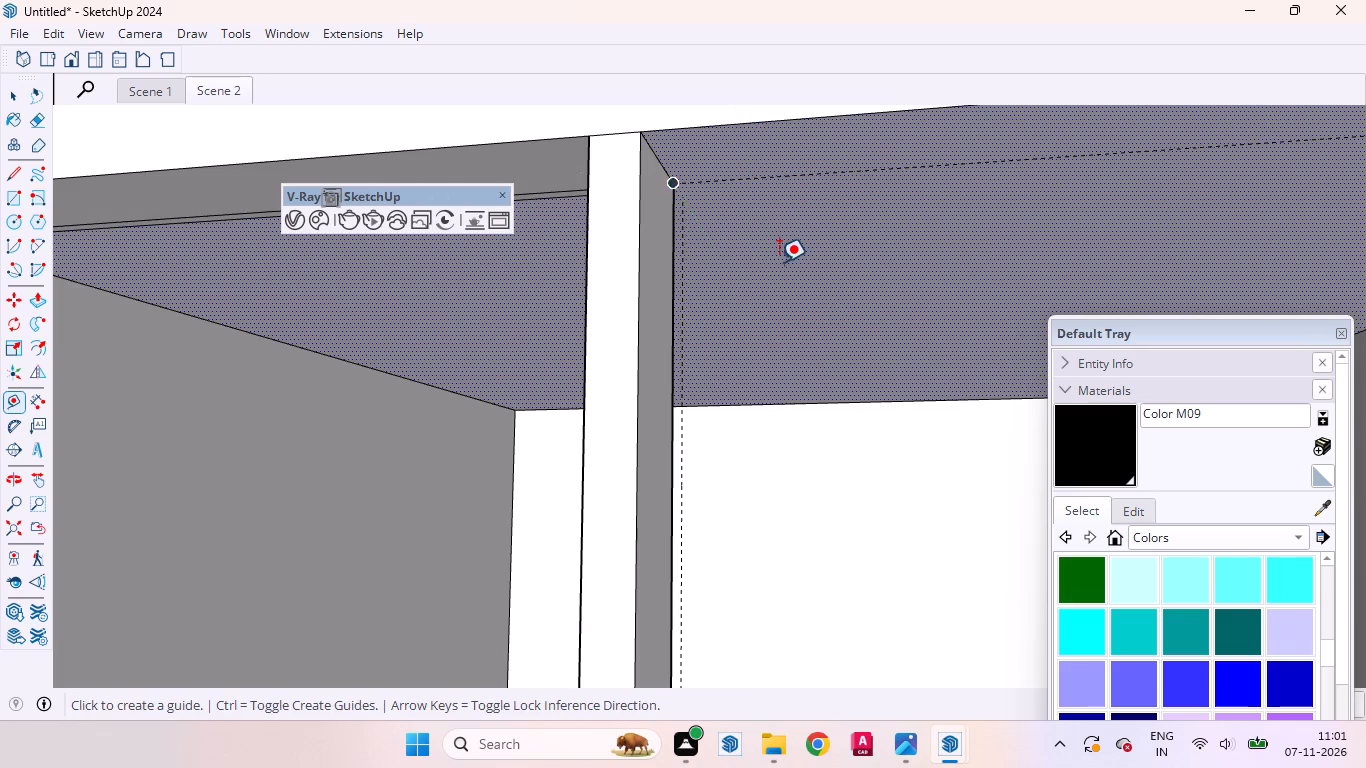
pyautogui.press('space')
# Draw a line along the ceiling guide, from the recess's side wall to the rear top corner of the dividing wall.
pyautogui.scroll(-3, 819, 282)
pyautogui.moveTo(831, 302); pyautogui.dragTo(934, 341, button='middle')
pyautogui.scroll(-12, 591, 247)
pyautogui.scroll(-3, 590, 349)
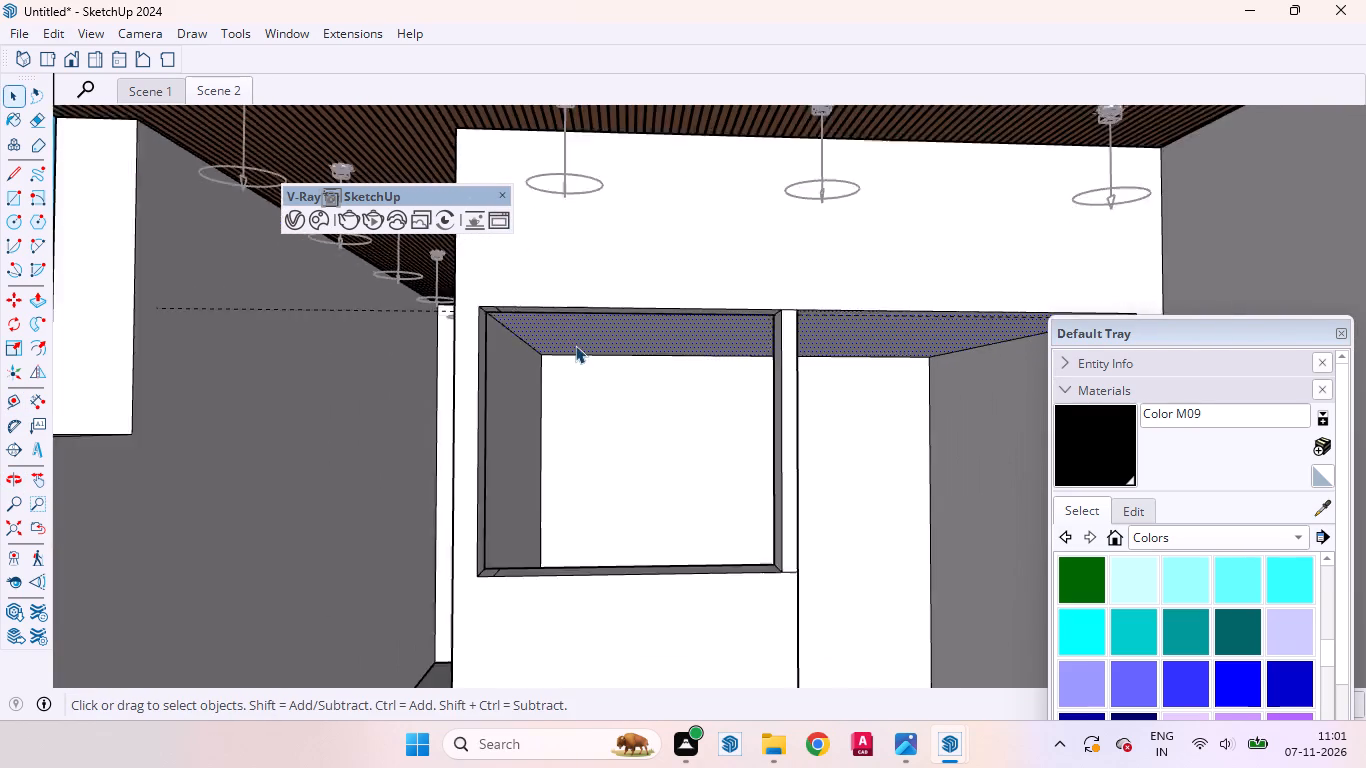
pyautogui.scroll(-4, 575, 345)
pyautogui.moveTo(733, 351); pyautogui.dragTo(737, 314, button='middle')
pyautogui.scroll(8, 737, 314)
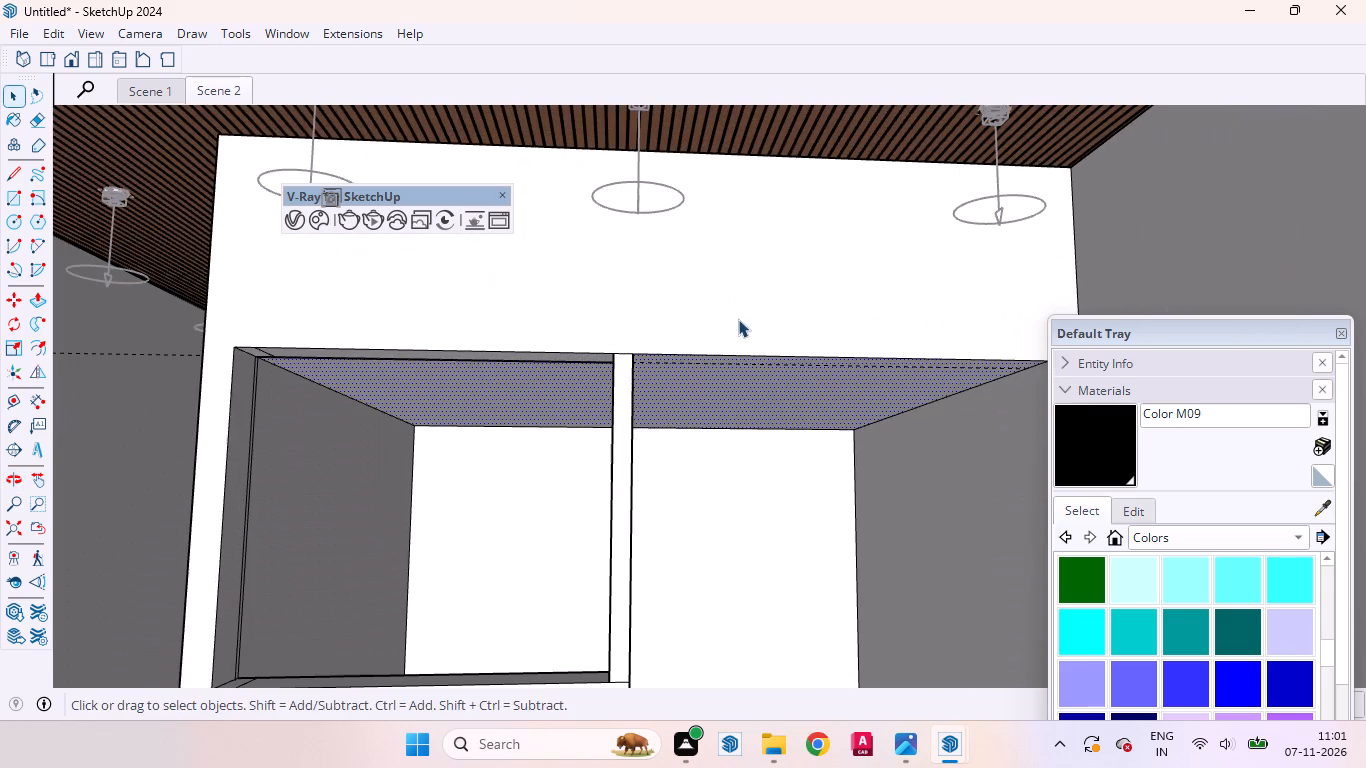
pyautogui.press('l')
pyautogui.scroll(2, 742, 347)
pyautogui.scroll(-1, 742, 348)
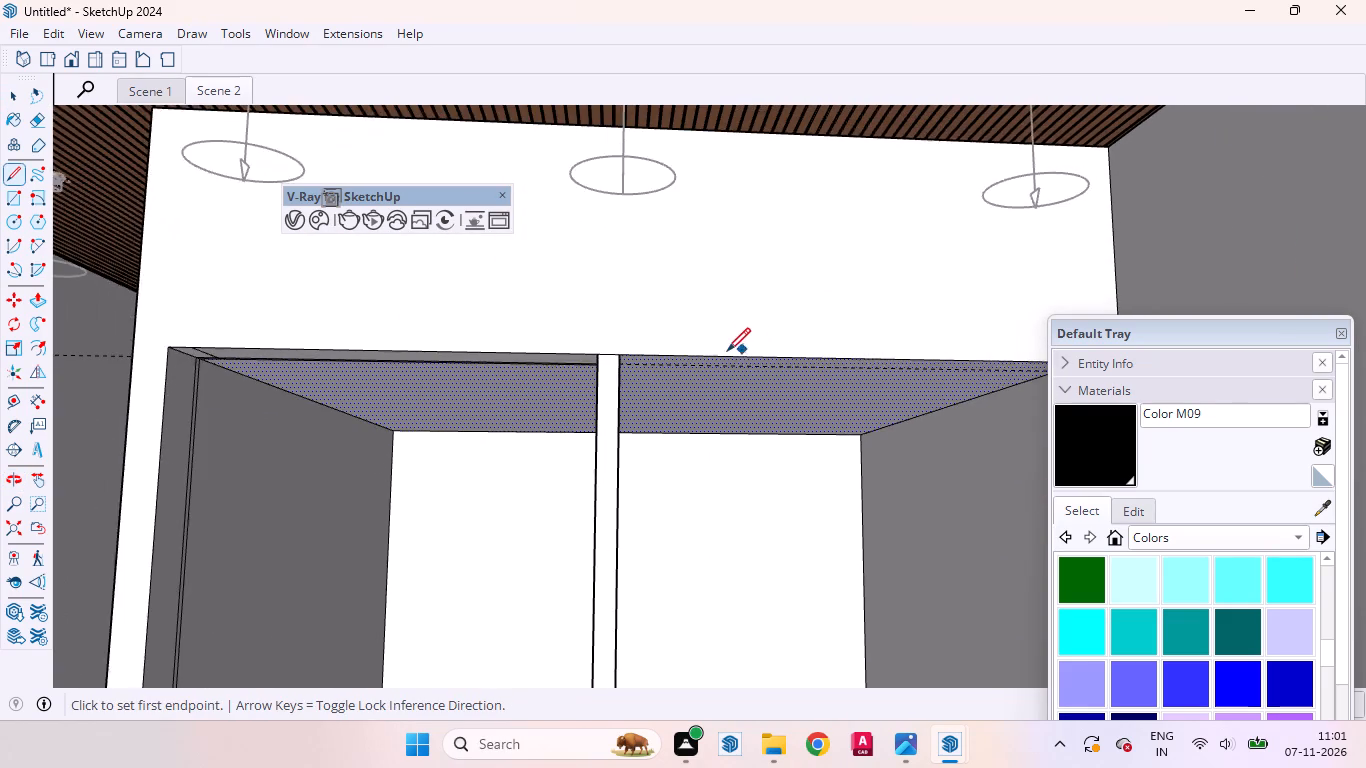
pyautogui.scroll(-2, 727, 351)
pyautogui.scroll(9, 1000, 406)
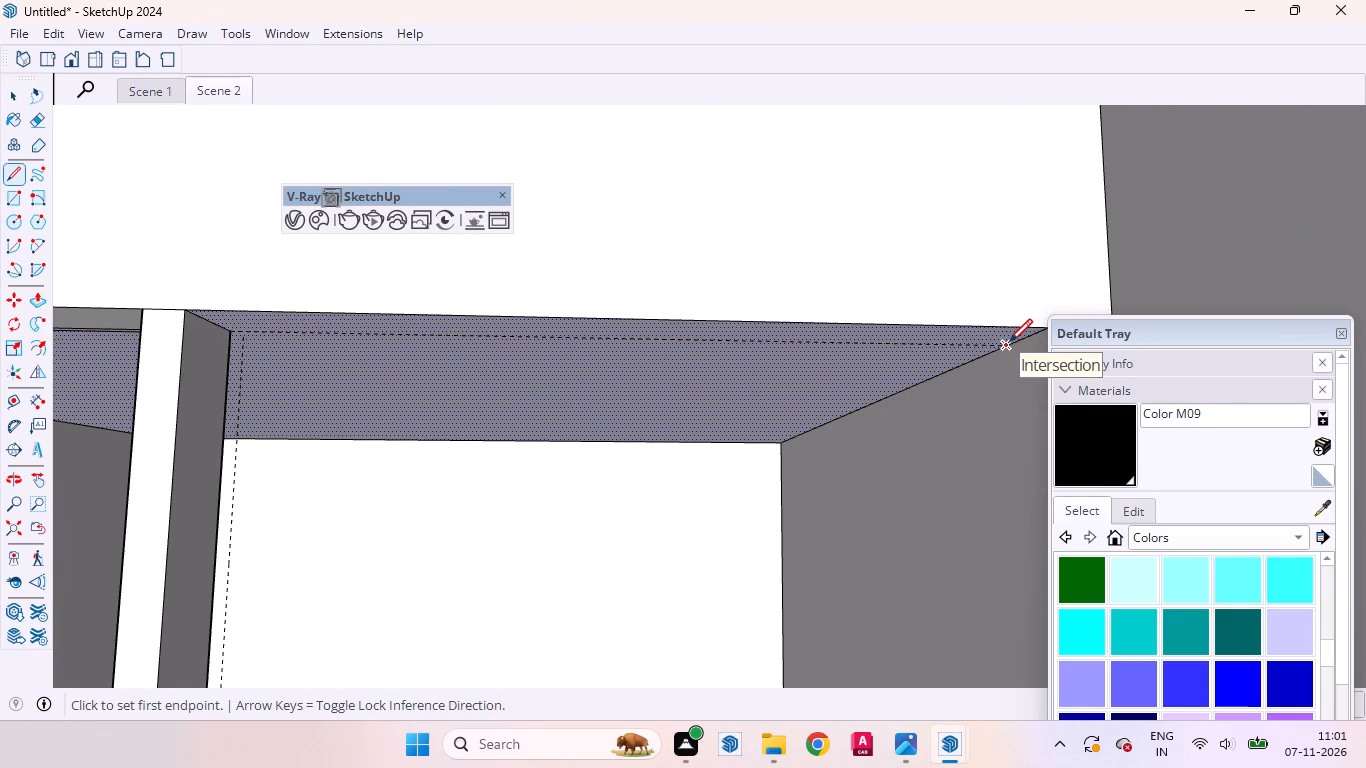
pyautogui.click(1009, 342)
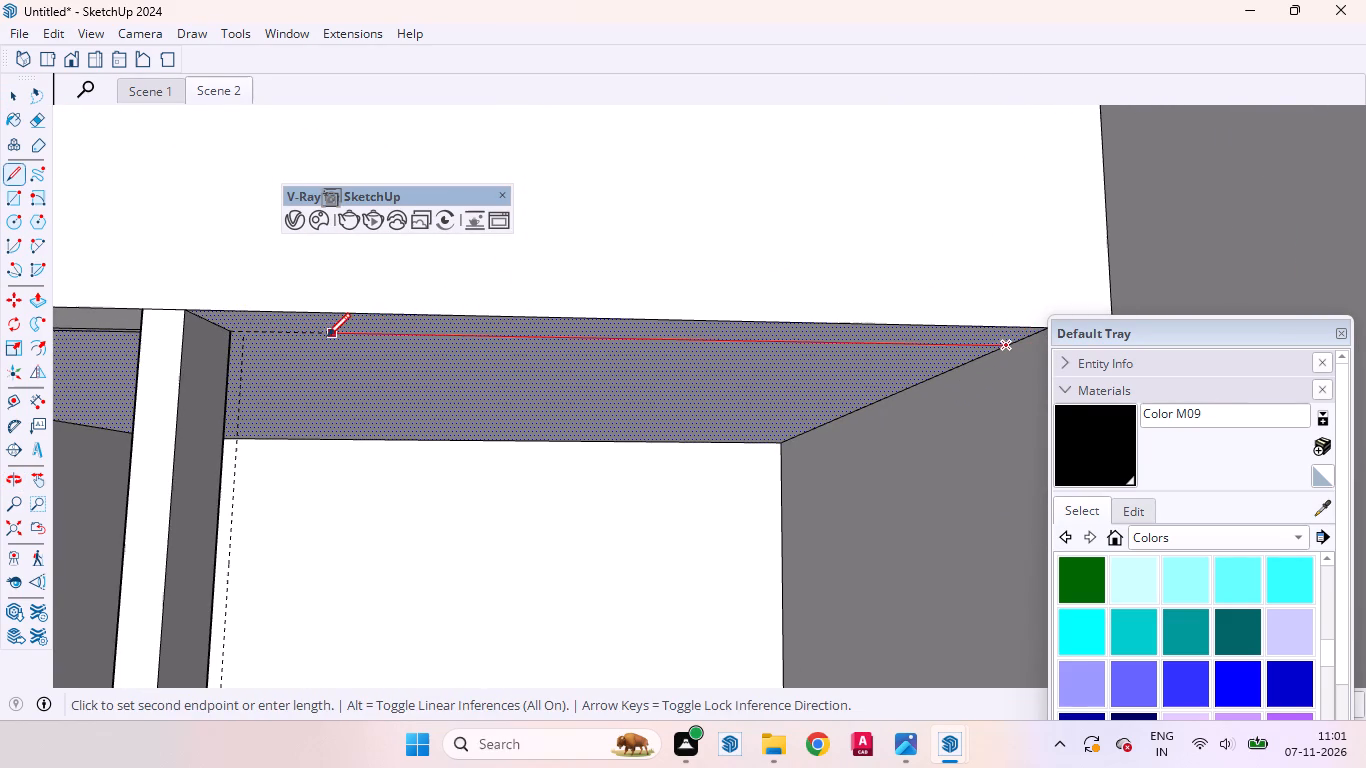
pyautogui.click(237, 327)
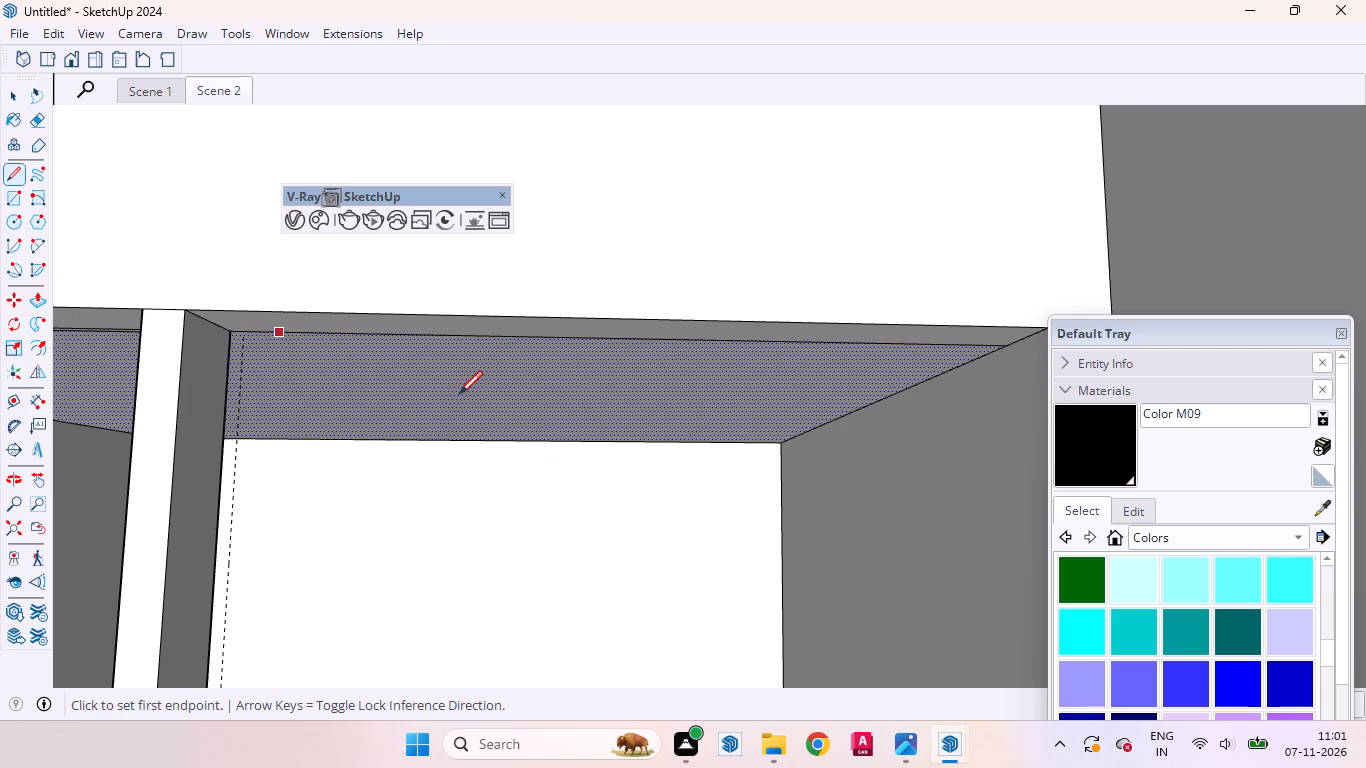
pyautogui.press('space')
# Push the recess ceiling face behind the new line upward by 24".
pyautogui.press('p')
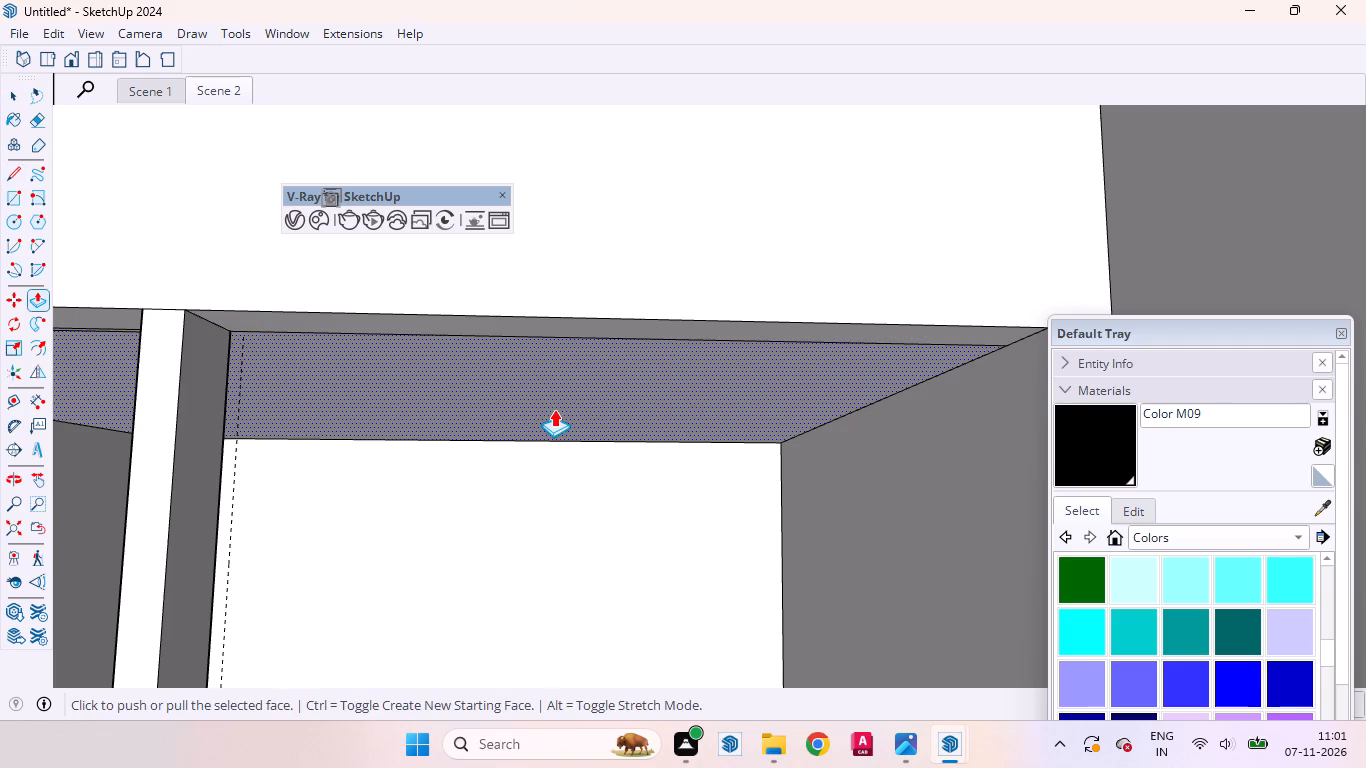
pyautogui.moveTo(554, 409); pyautogui.dragTo(609, 354)
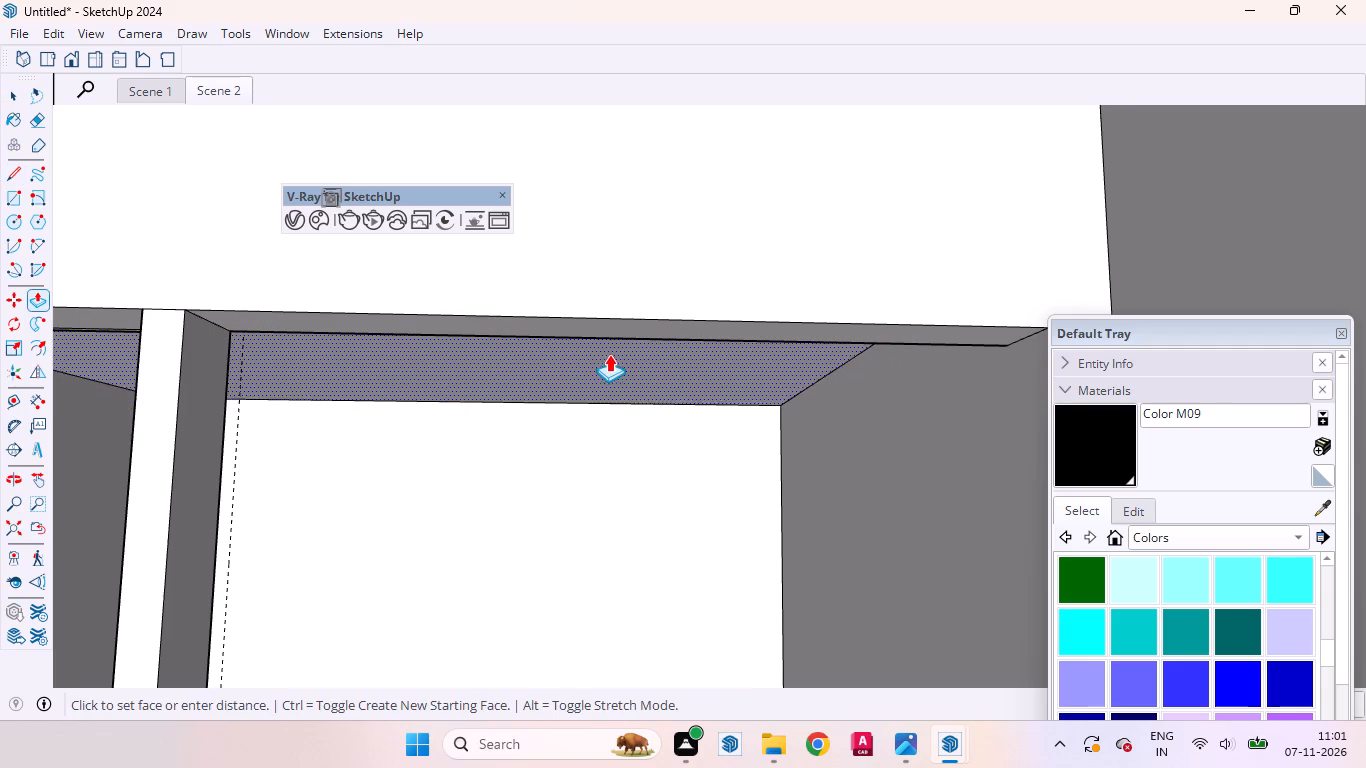
pyautogui.moveTo(609, 354); pyautogui.dragTo(620, 362)
pyautogui.write('24')
pyautogui.press('Return')
pyautogui.press('space')
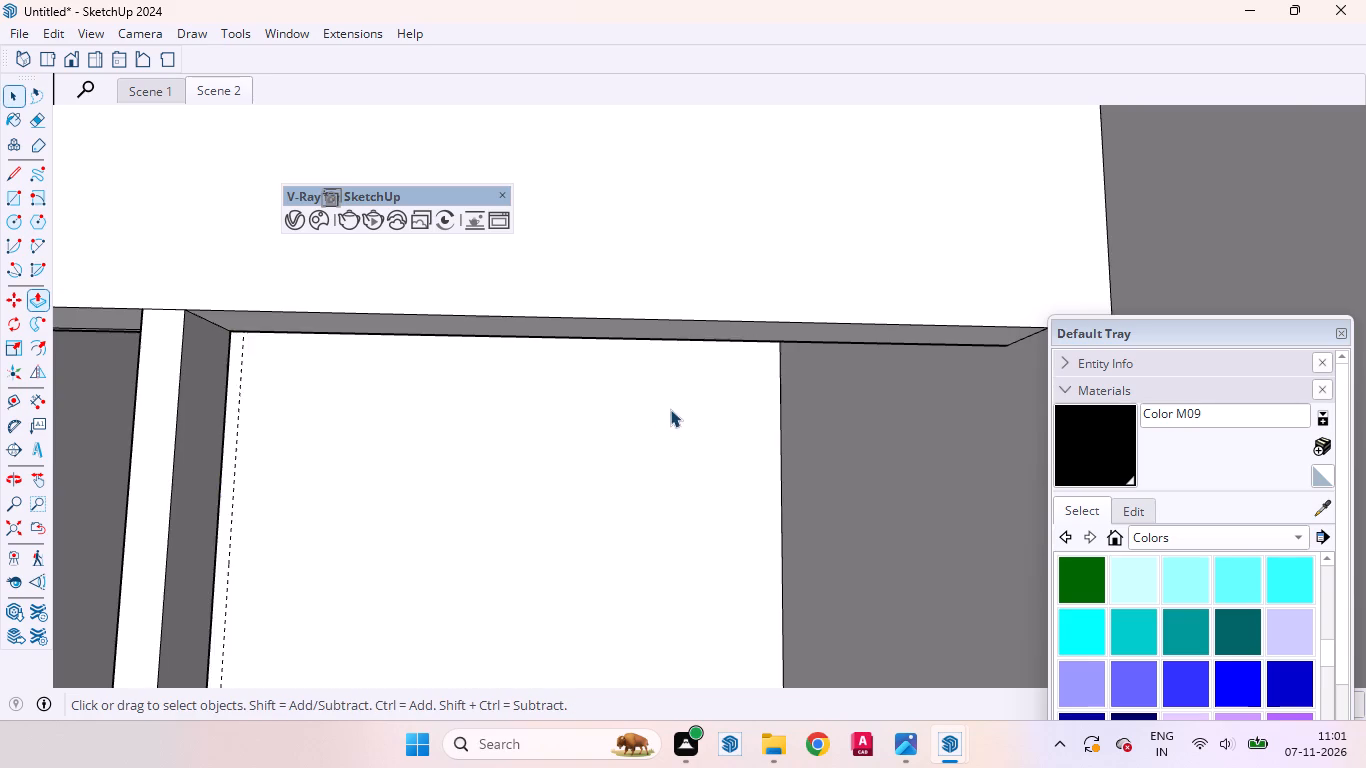
# Erase the short edge joining the window opening's lower corner to the entrance edge on the dividing wall's front.
pyautogui.scroll(-8, 772, 431)
pyautogui.scroll(-1, 782, 338)
pyautogui.scroll(1, 782, 337)
pyautogui.scroll(-3, 782, 337)
pyautogui.moveTo(773, 431); pyautogui.dragTo(760, 545, button='middle')
pyautogui.scroll(1, 760, 545)
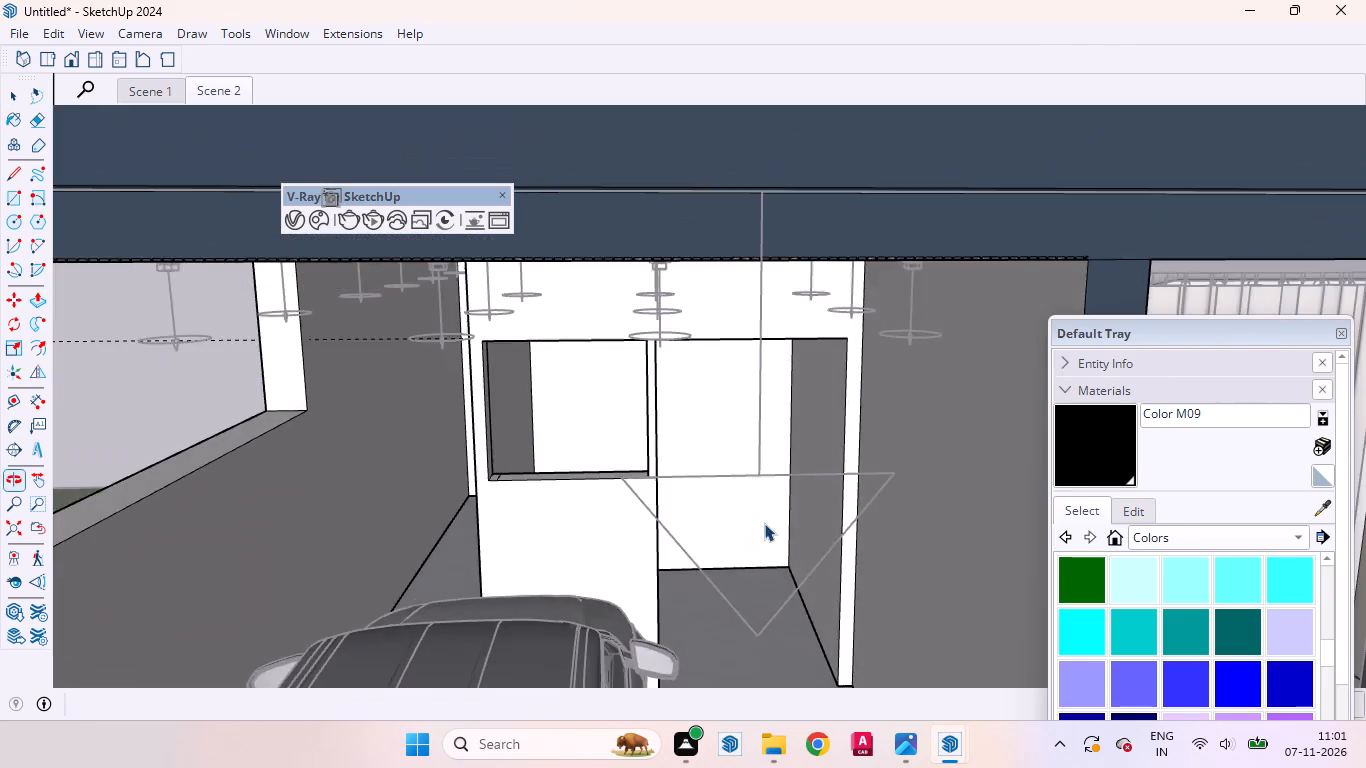
pyautogui.scroll(-13, 767, 516)
pyautogui.scroll(13, 755, 436)
pyautogui.scroll(-2, 743, 442)
pyautogui.scroll(3, 743, 442)
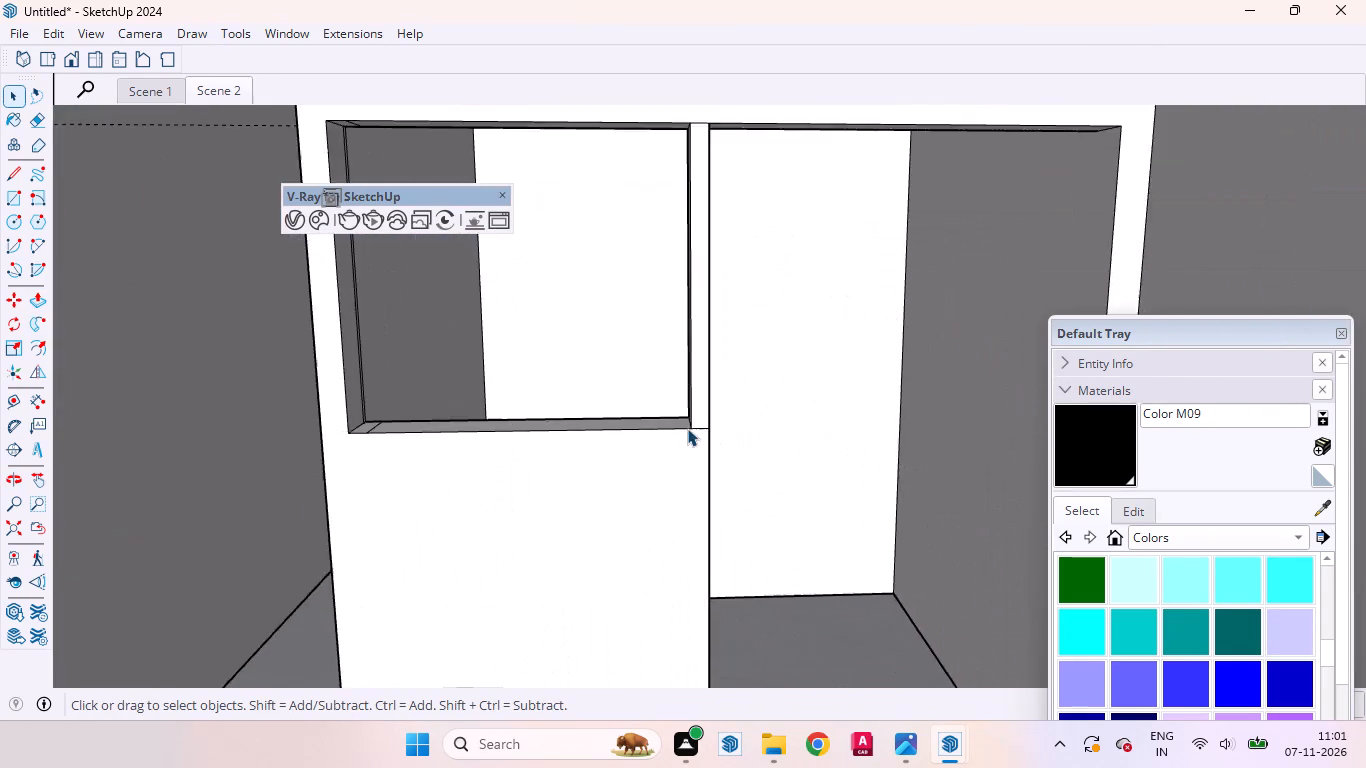
pyautogui.scroll(6, 687, 428)
pyautogui.scroll(-2, 686, 427)
pyautogui.scroll(11, 686, 427)
pyautogui.click(742, 431)
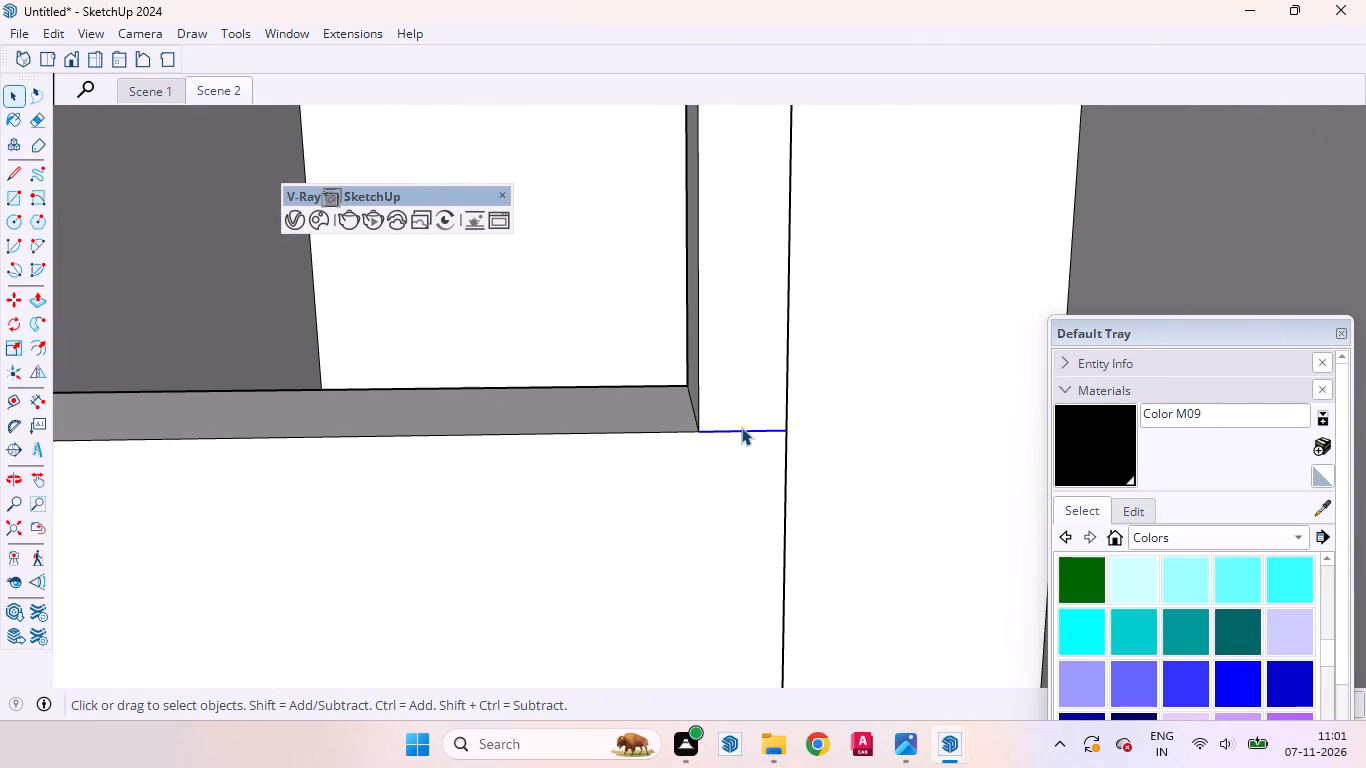
pyautogui.rightClick(741, 427)
pyautogui.click(715, 431)
pyautogui.rightClick(715, 431)
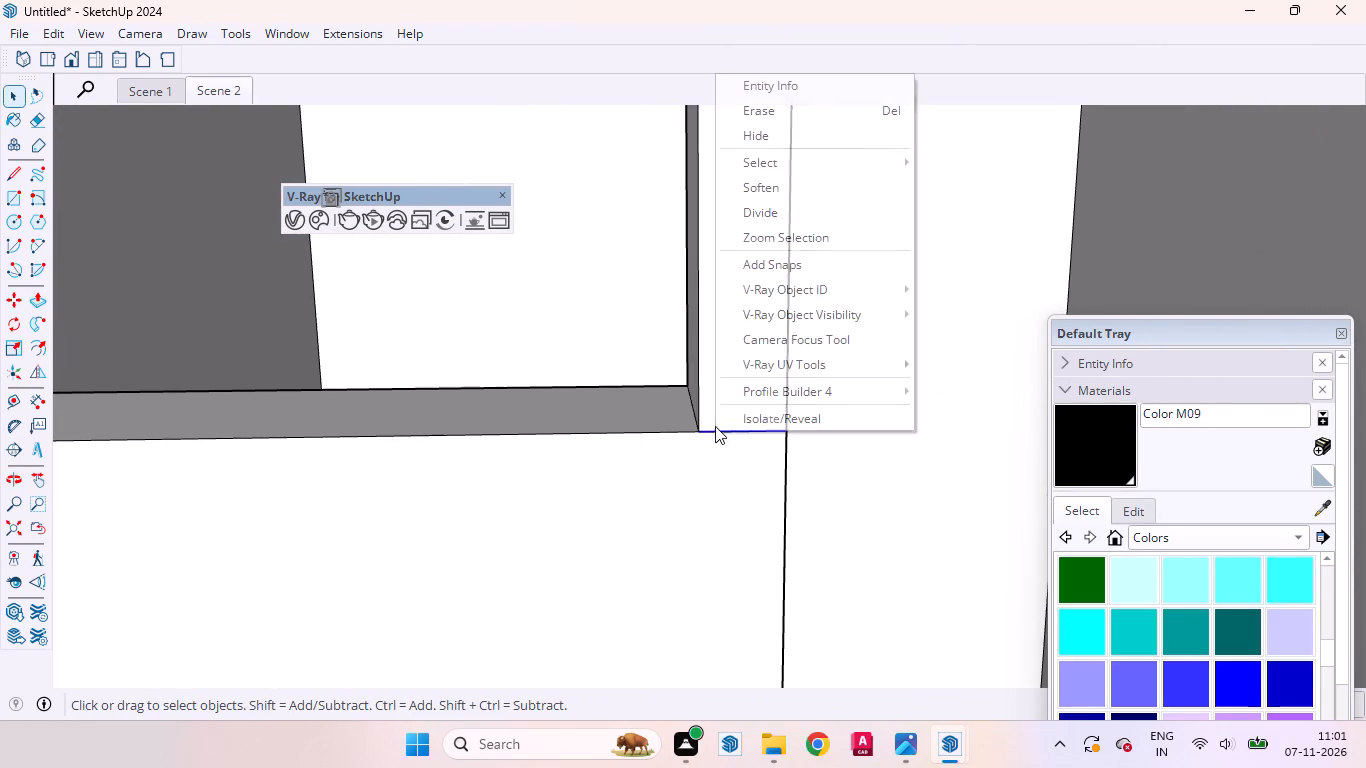
pyautogui.click(778, 119)
# Examine the window and entrance recess from outside, together with the carport and front facade.
pyautogui.scroll(-6, 758, 365)
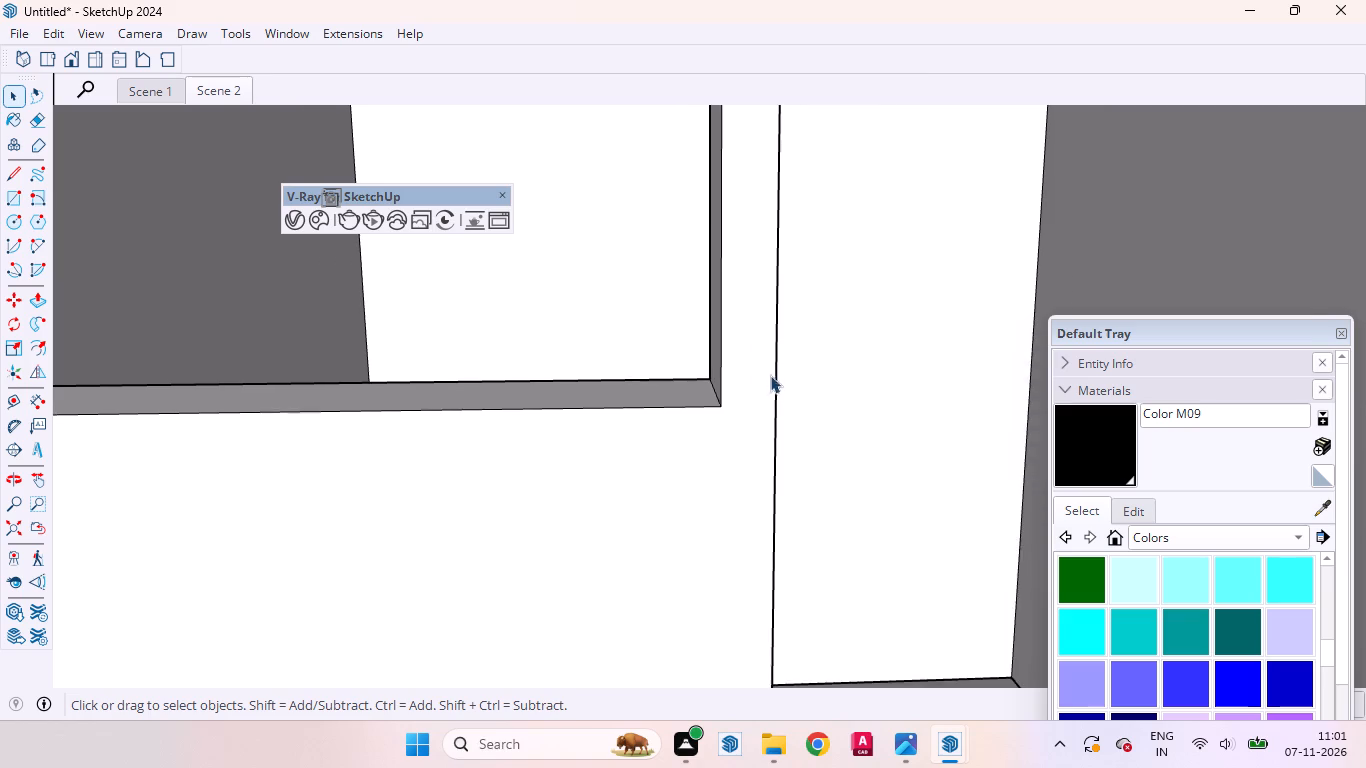
pyautogui.scroll(-12, 770, 375)
pyautogui.scroll(1, 797, 392)
pyautogui.scroll(3, 669, 365)
pyautogui.scroll(-2, 673, 404)
pyautogui.scroll(1, 673, 404)
pyautogui.scroll(-4, 673, 404)
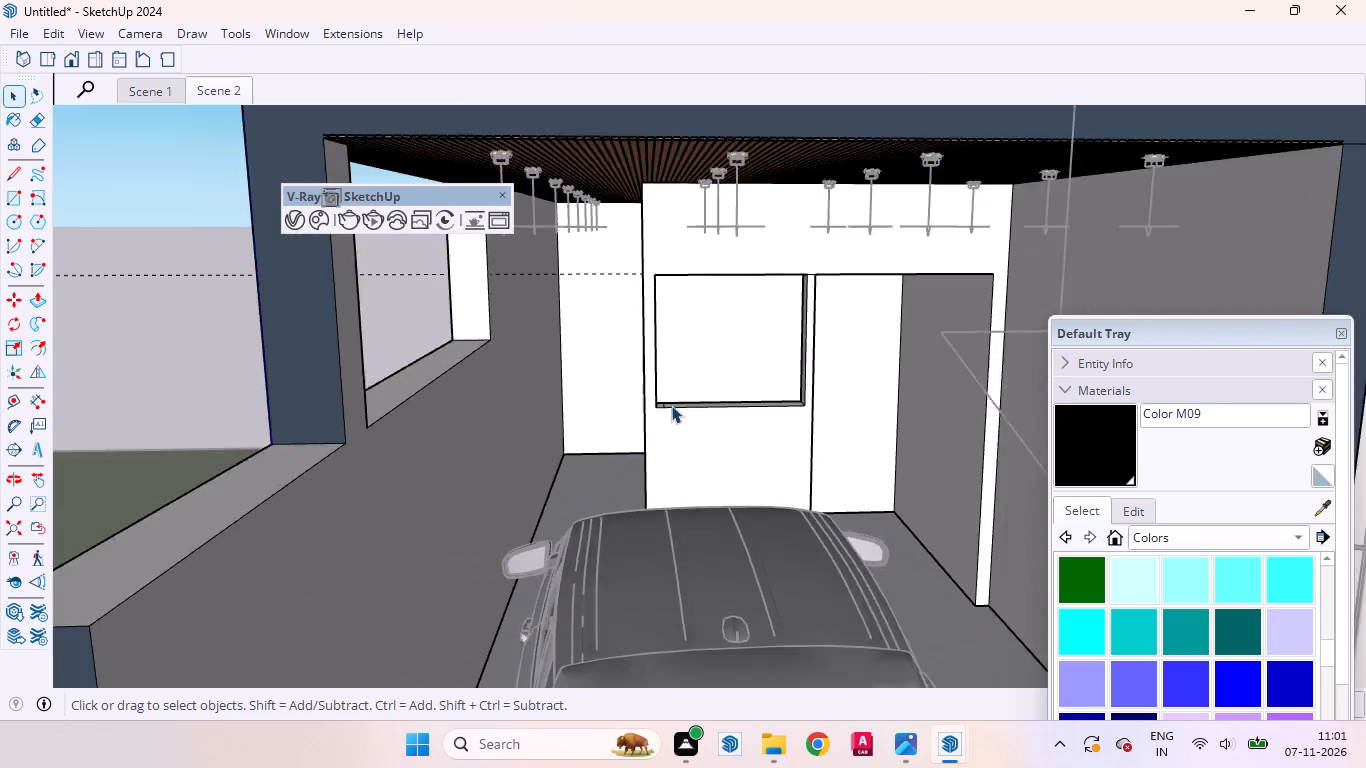
pyautogui.scroll(-2, 671, 405)
pyautogui.moveTo(747, 422); pyautogui.dragTo(747, 334, button='middle')
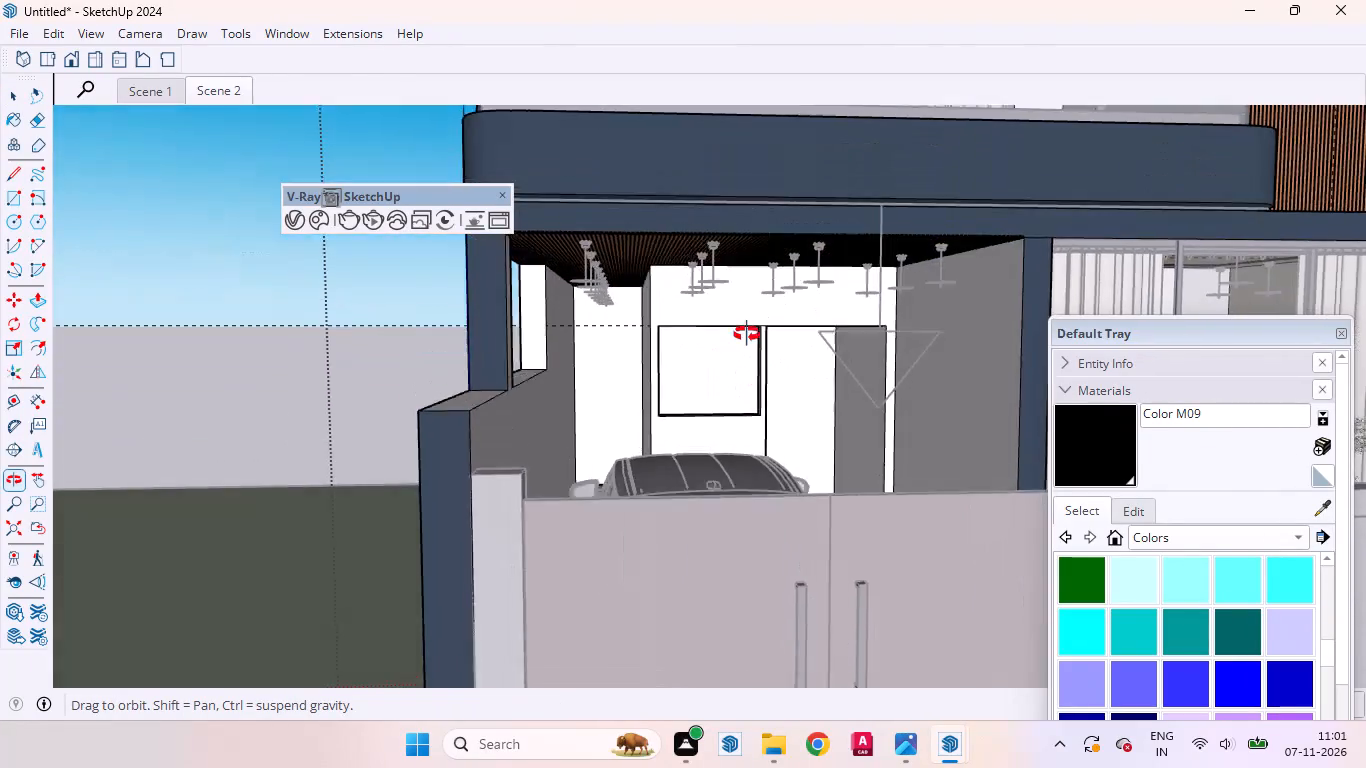
pyautogui.moveTo(747, 334); pyautogui.dragTo(747, 358, button='middle')
pyautogui.scroll(6, 753, 359)
pyautogui.scroll(-6, 536, 429)
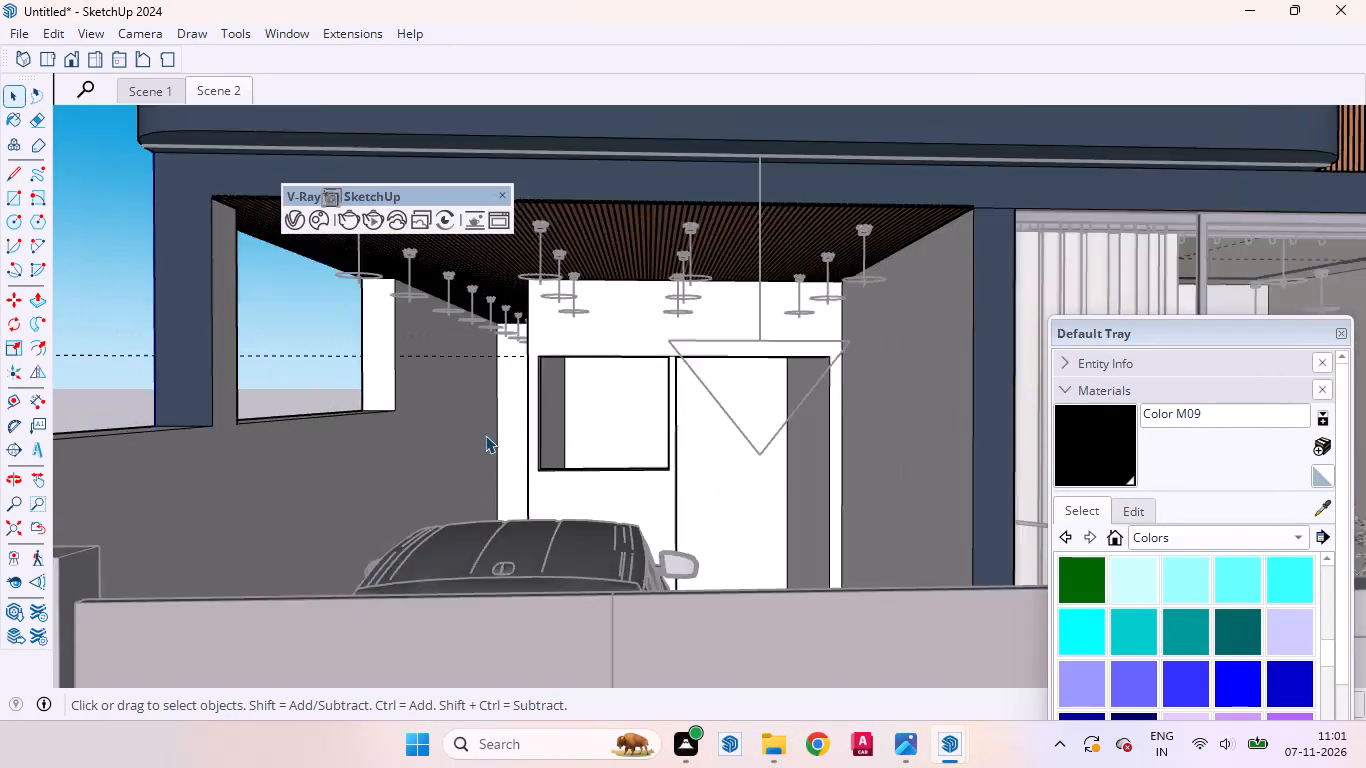
pyautogui.scroll(-4, 485, 435)
pyautogui.moveTo(792, 403); pyautogui.dragTo(806, 388, button='middle')
pyautogui.scroll(2, 521, 388)
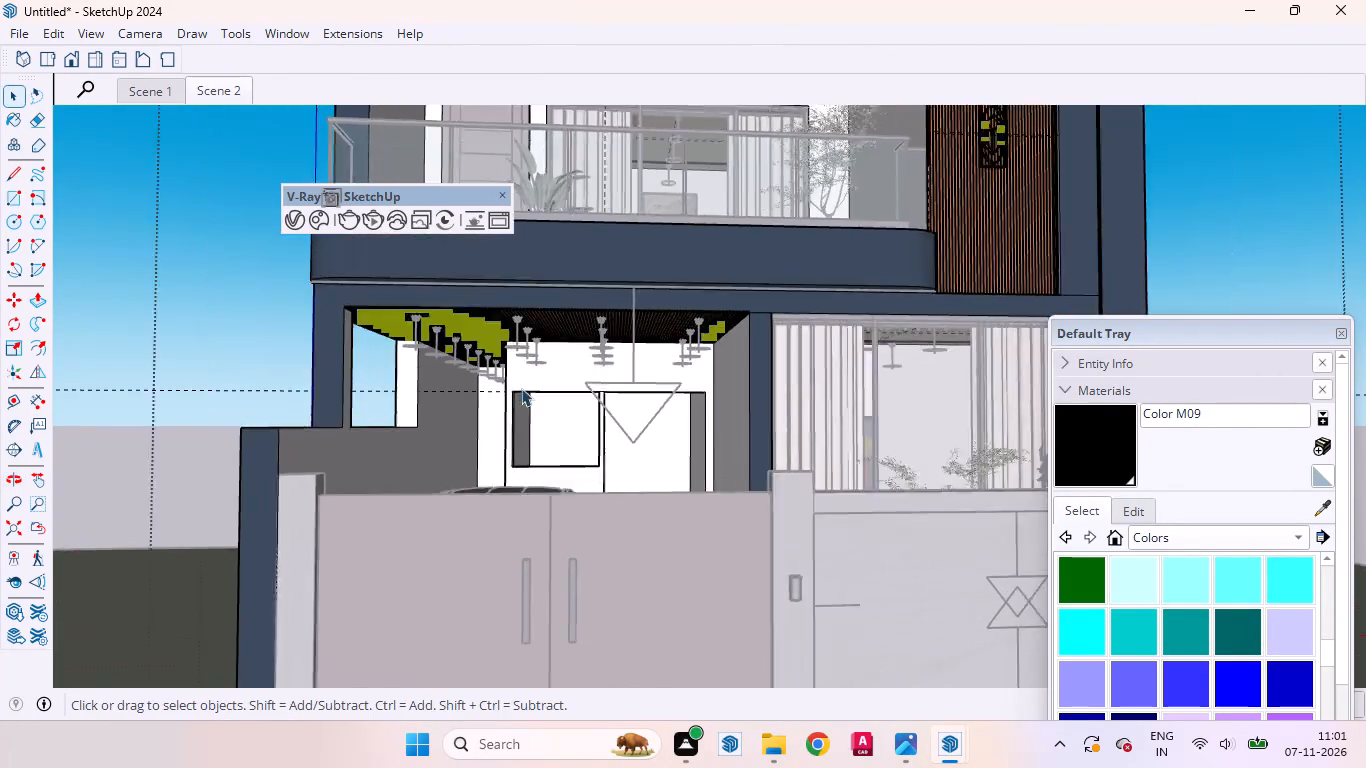
# Offset the outline of the raised recess ceiling inward to form a wide border around its perimeter.
pyautogui.scroll(11, 521, 388)
pyautogui.scroll(-1, 577, 413)
pyautogui.scroll(2, 577, 413)
pyautogui.scroll(-2, 577, 413)
pyautogui.scroll(1, 594, 461)
pyautogui.moveTo(594, 461); pyautogui.dragTo(622, 388, button='middle')
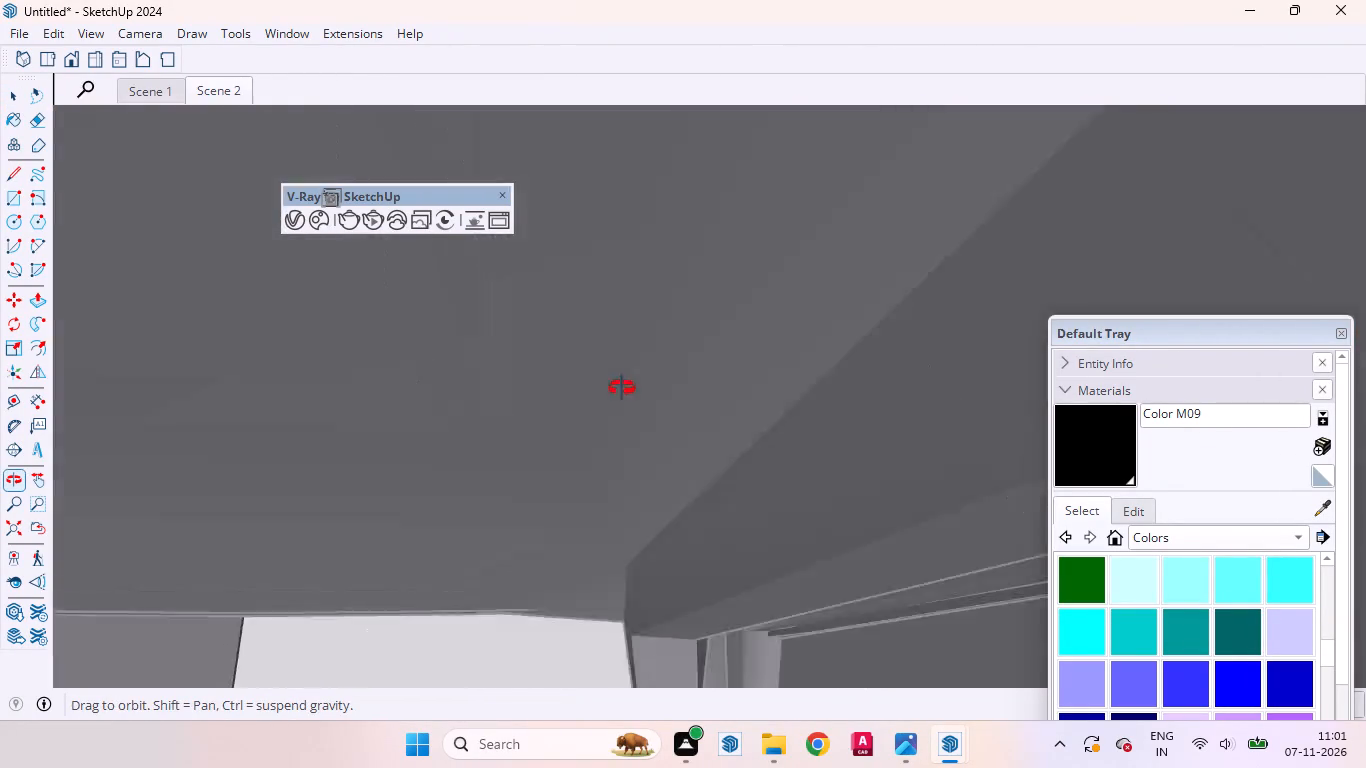
pyautogui.moveTo(622, 388); pyautogui.dragTo(613, 395, button='middle')
pyautogui.scroll(-1, 590, 363)
pyautogui.scroll(9, 586, 357)
pyautogui.scroll(-3, 582, 472)
pyautogui.moveTo(563, 478); pyautogui.dragTo(558, 380, button='middle')
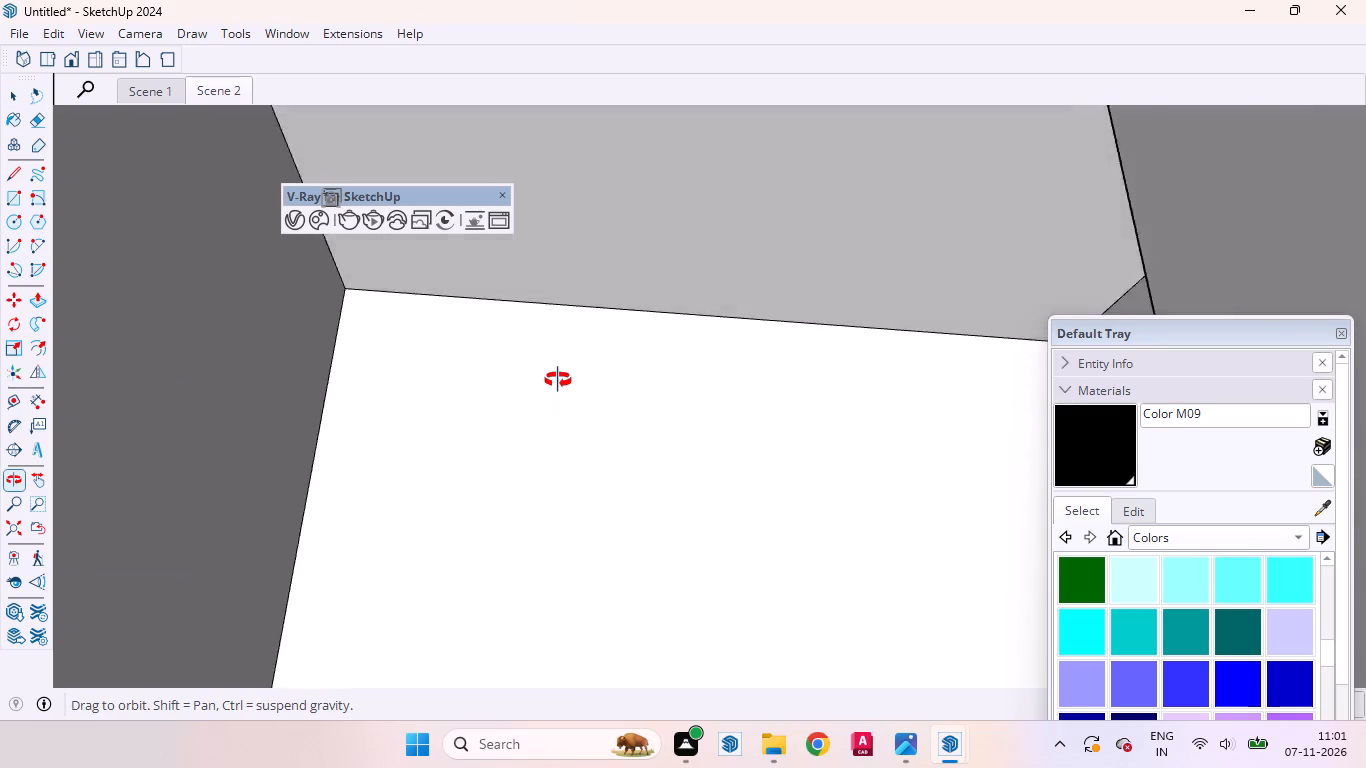
pyautogui.moveTo(558, 380); pyautogui.dragTo(554, 405, button='middle')
pyautogui.click(614, 166)
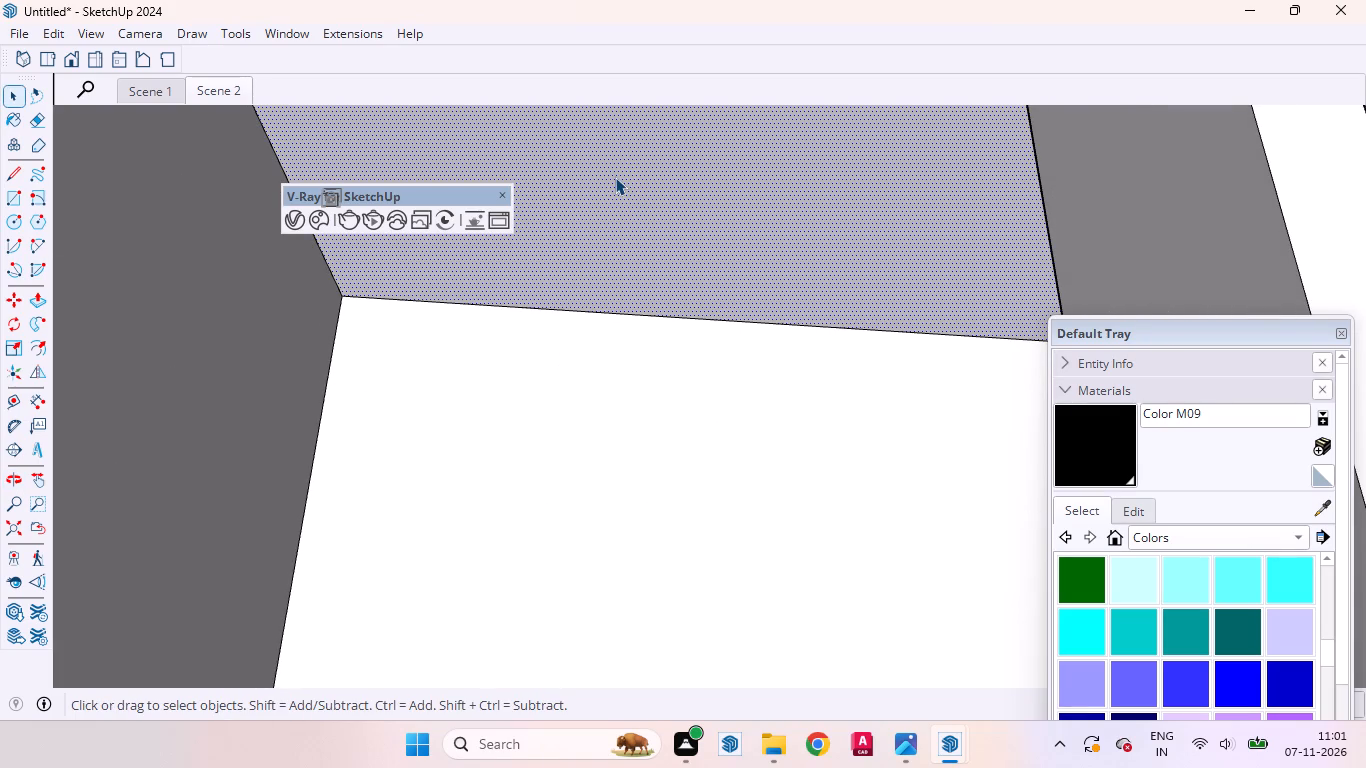
pyautogui.press('f')
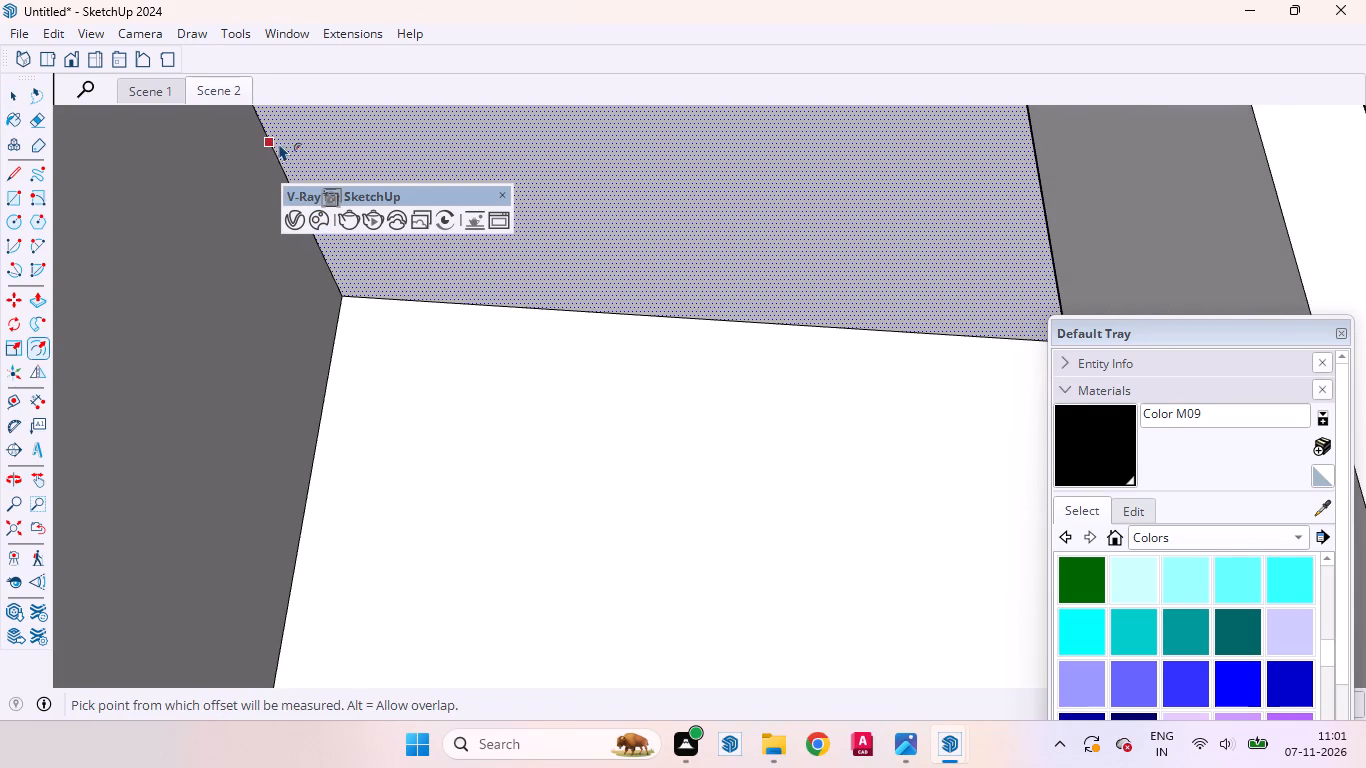
pyautogui.moveTo(279, 143); pyautogui.dragTo(418, 157)
pyautogui.press('space')
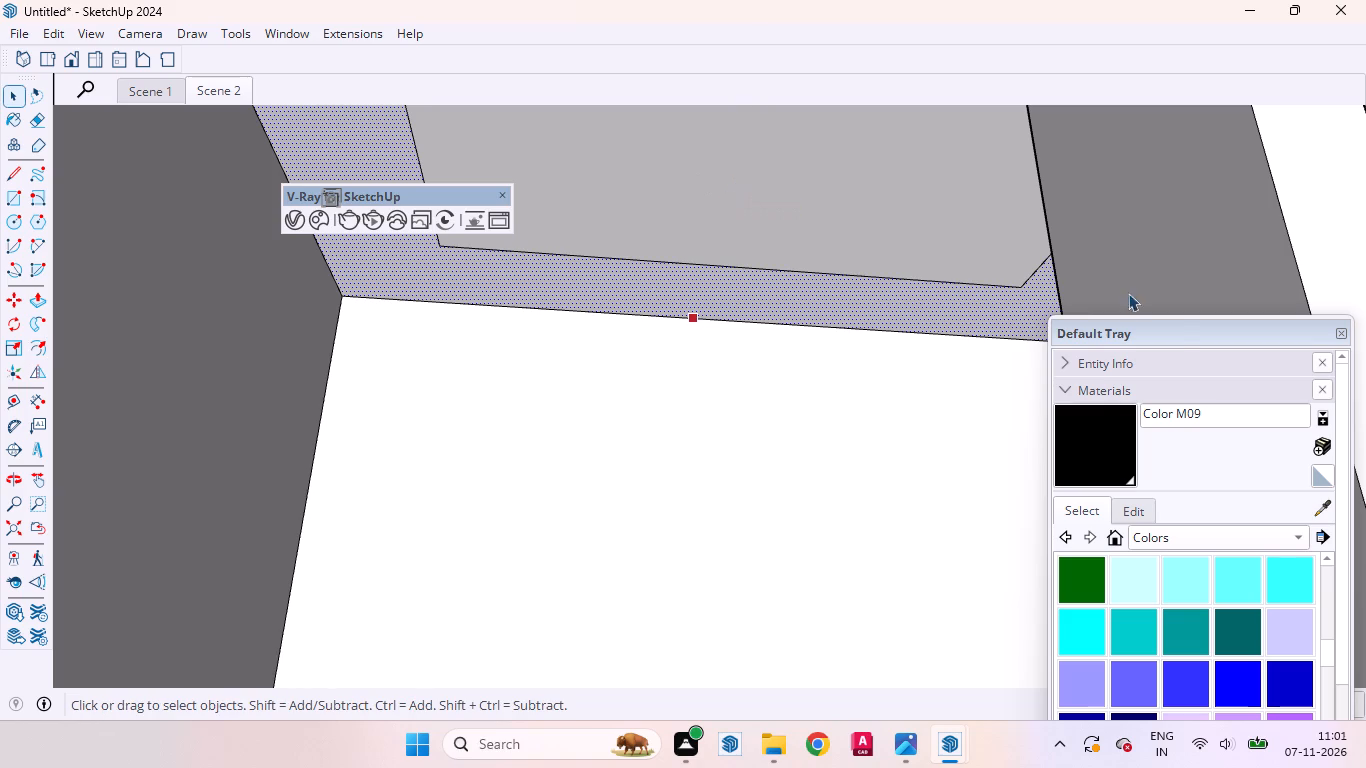
# Offset the inner ceiling face inward by 1" to form a thin strip along the border.
pyautogui.moveTo(1172, 325); pyautogui.dragTo(1149, 227)
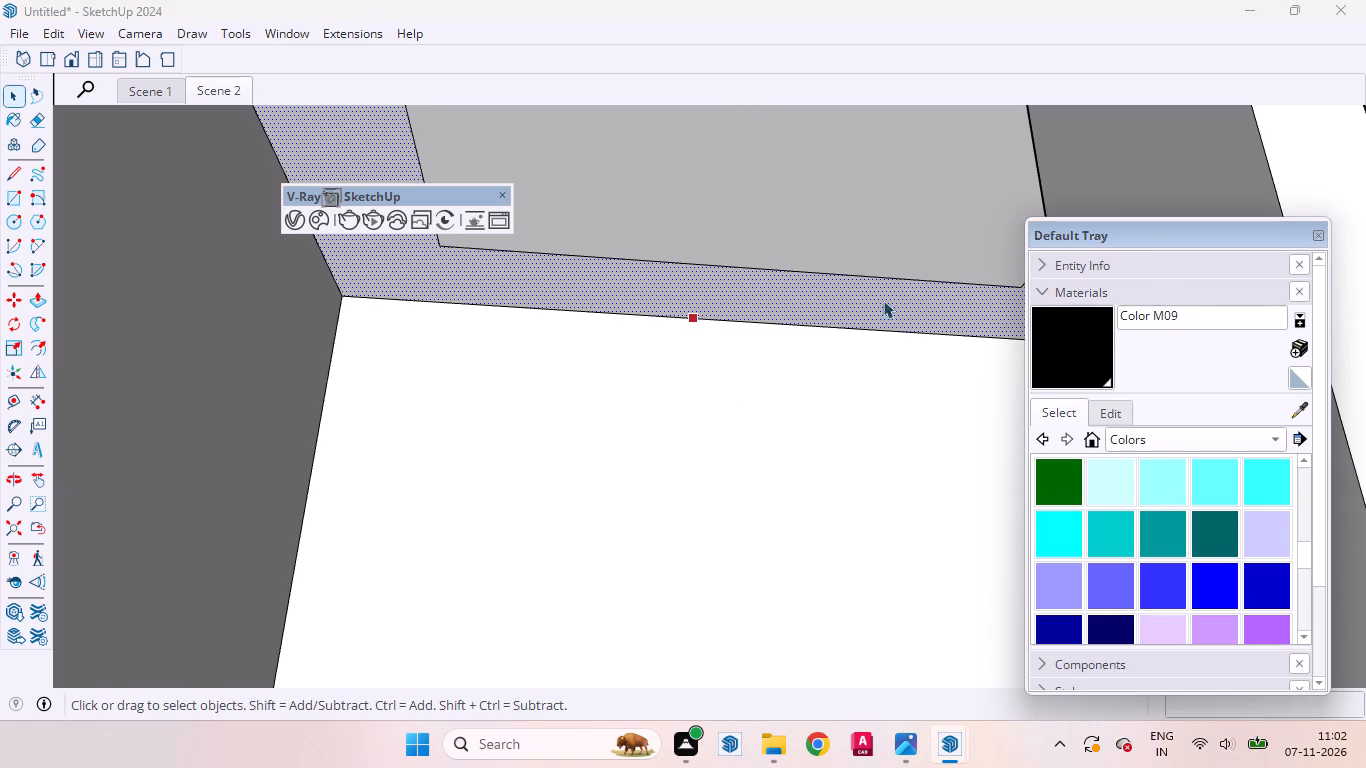
pyautogui.click(679, 207)
pyautogui.press('f')
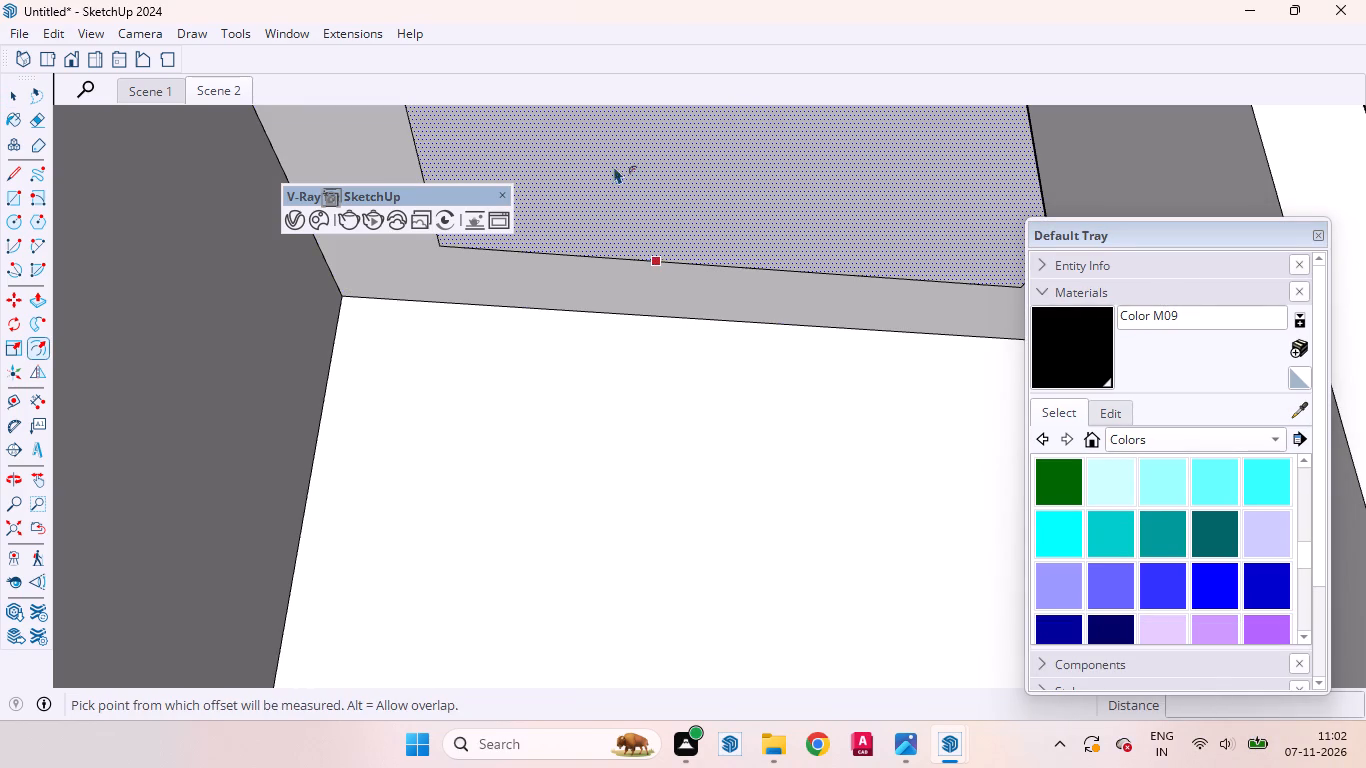
pyautogui.click(453, 130)
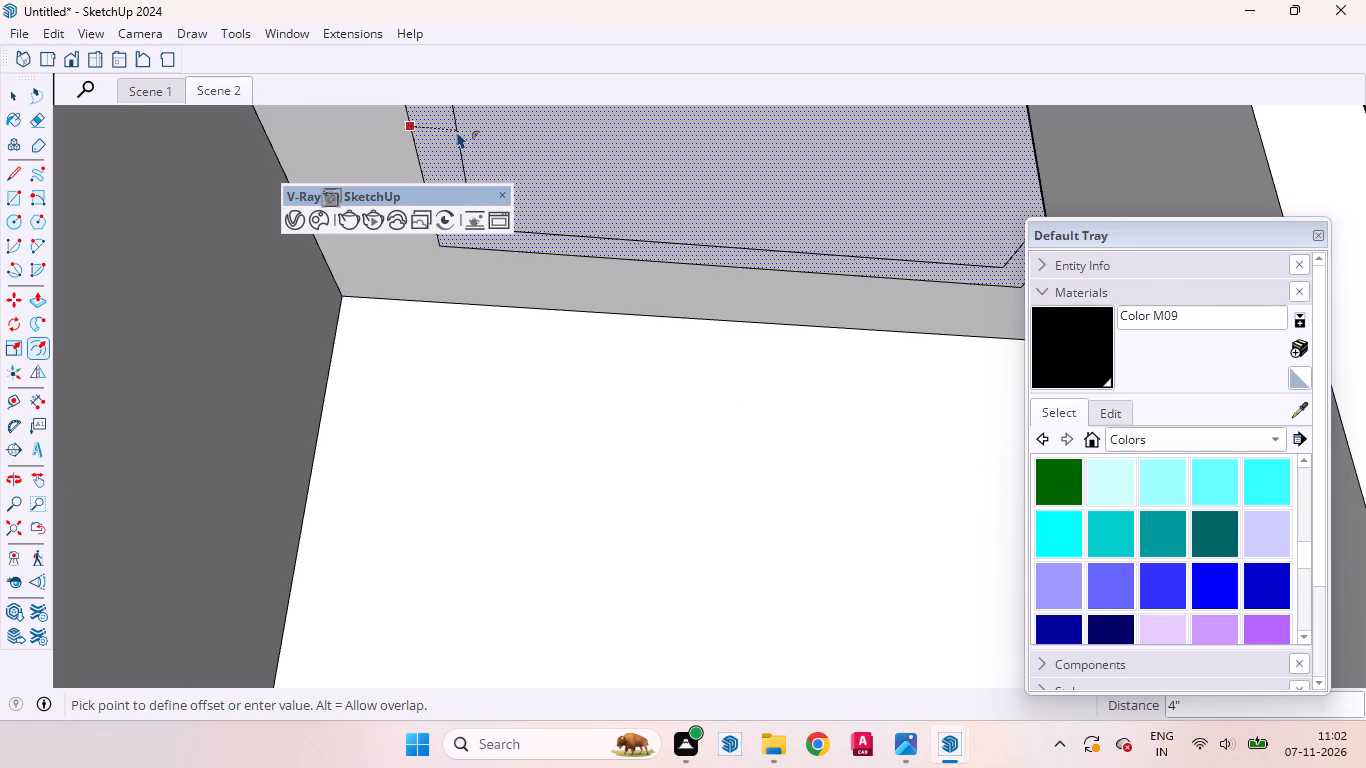
pyautogui.press('1')
pyautogui.press('Return')
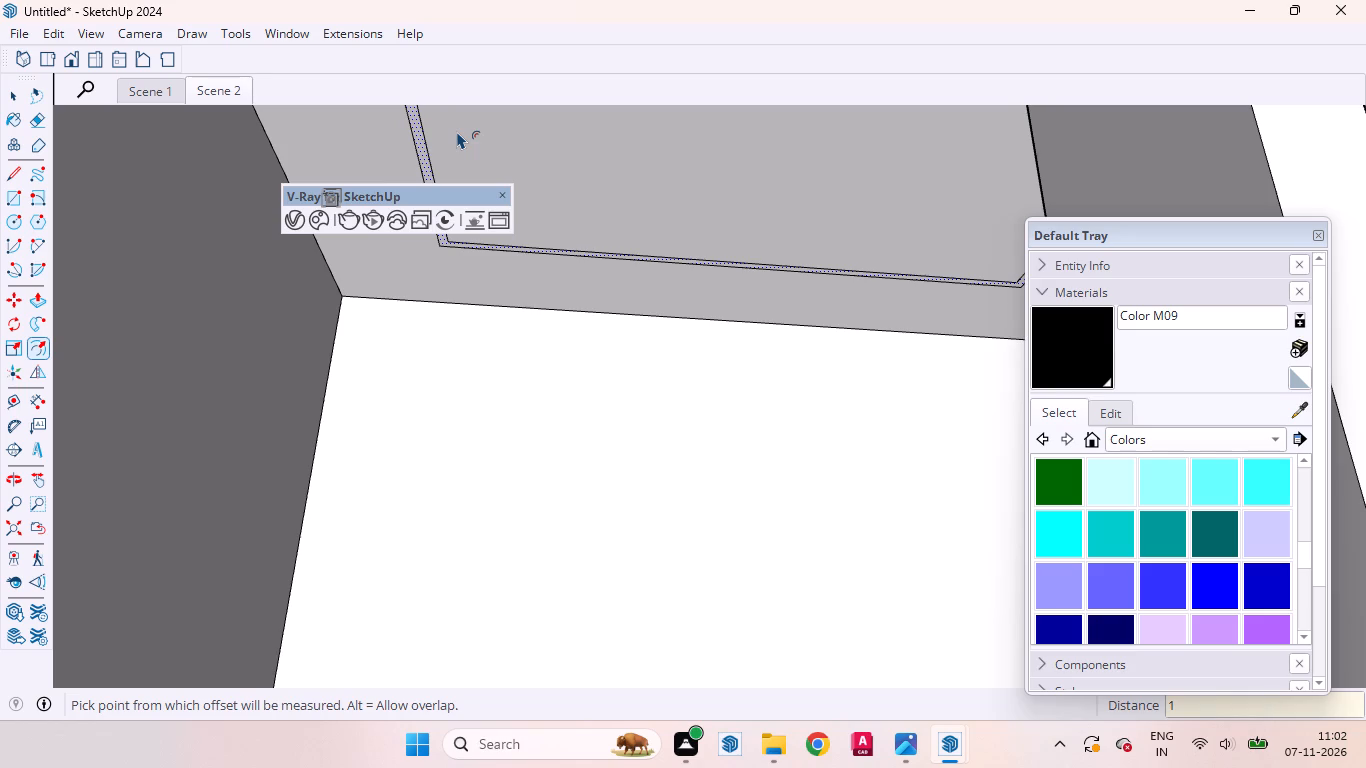
pyautogui.press('space')
# Make a group of the thin ceiling strip face together with its bounding edges.
pyautogui.scroll(3, 424, 152)
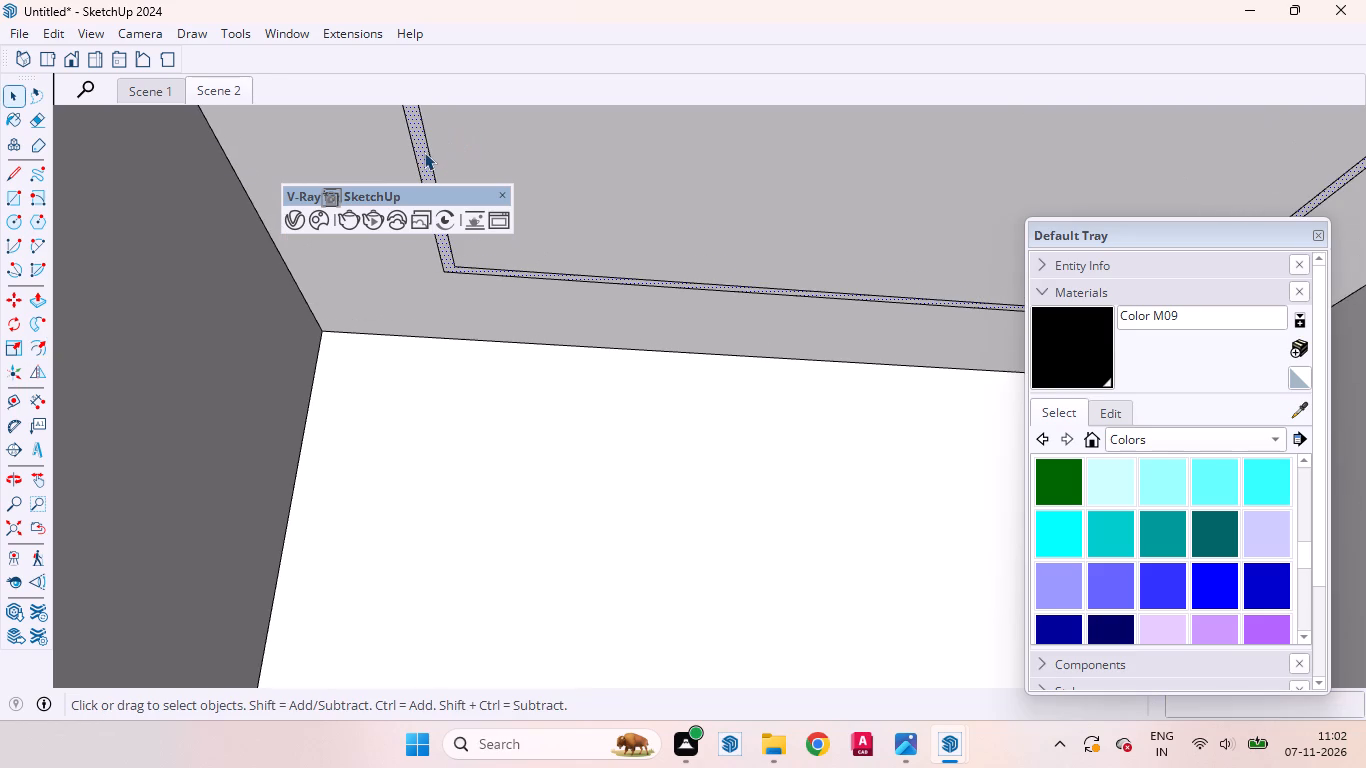
pyautogui.doubleClick(424, 152)
pyautogui.rightClick(424, 152)
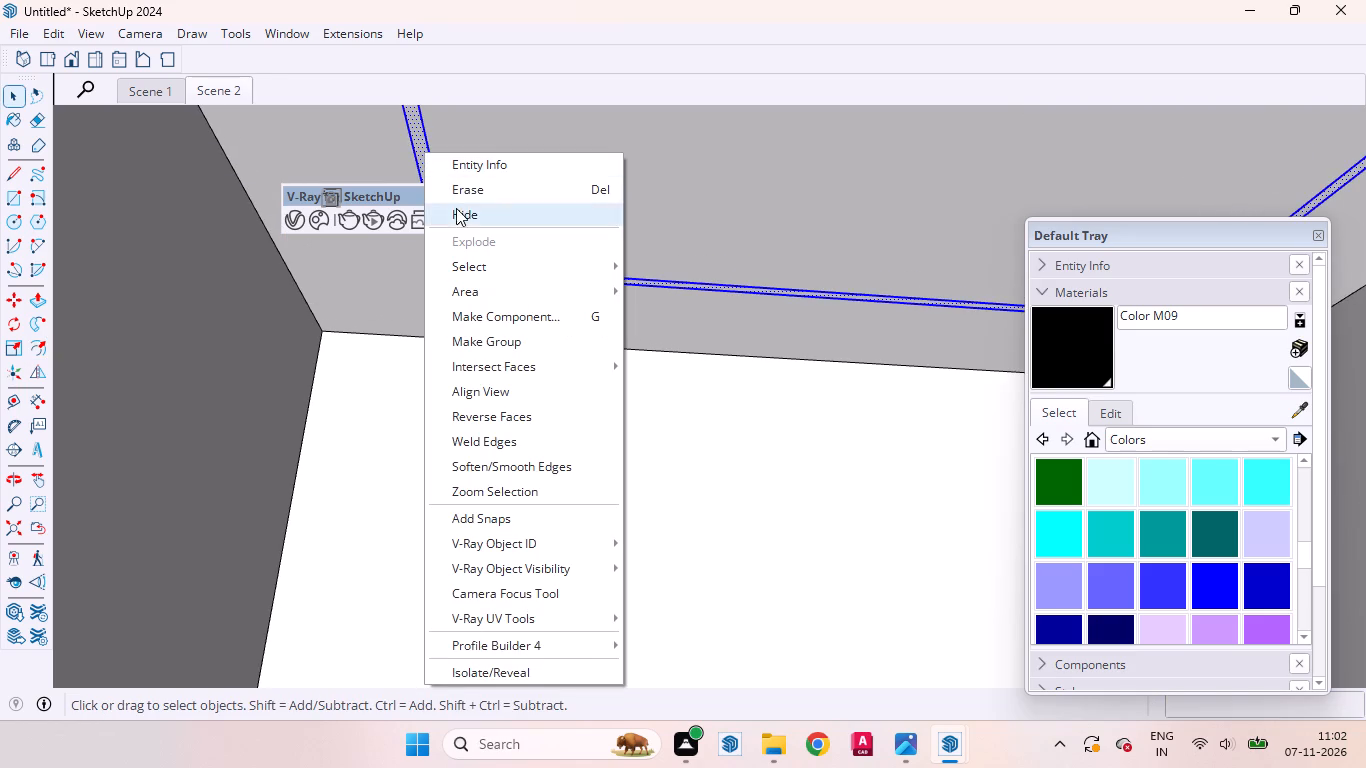
pyautogui.click(482, 340)
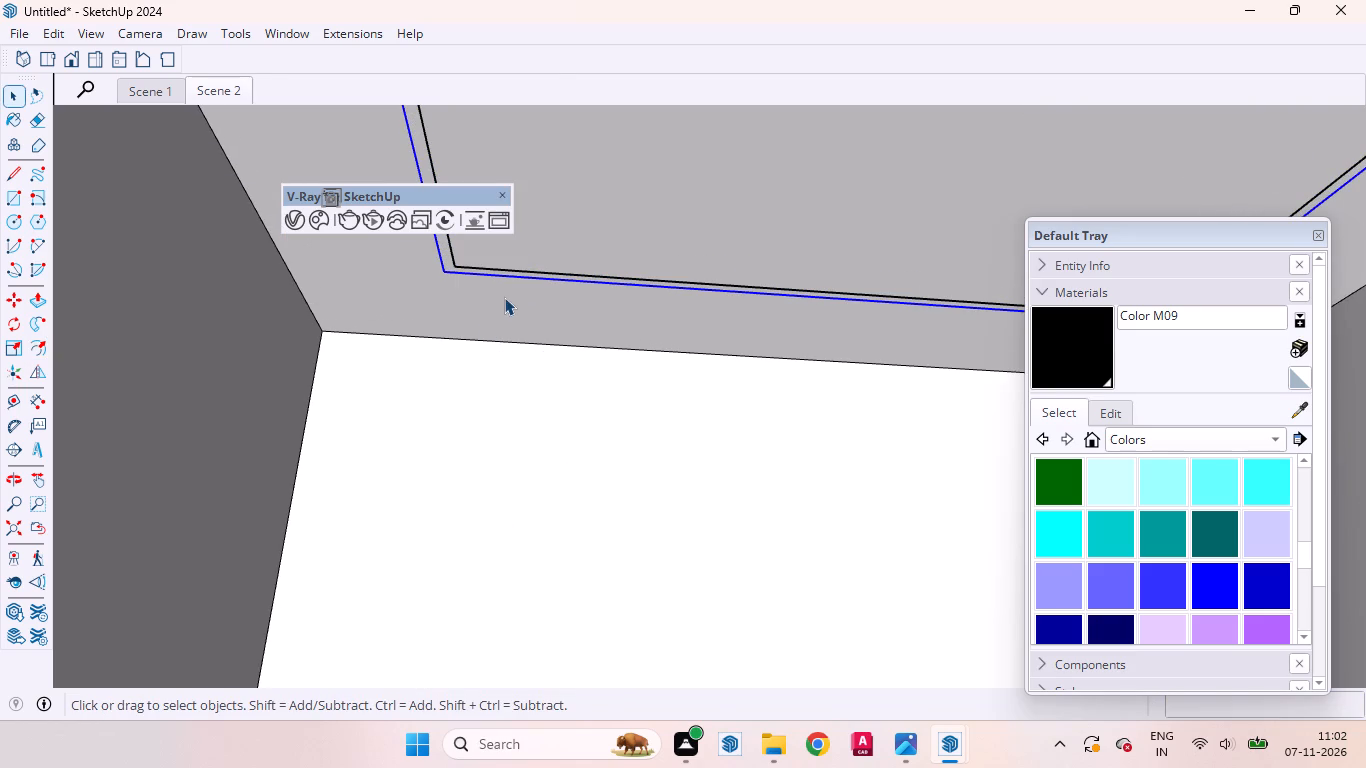
# Convert the thin ceiling strip group into a V-Ray mesh light.
pyautogui.rightClick(531, 26)
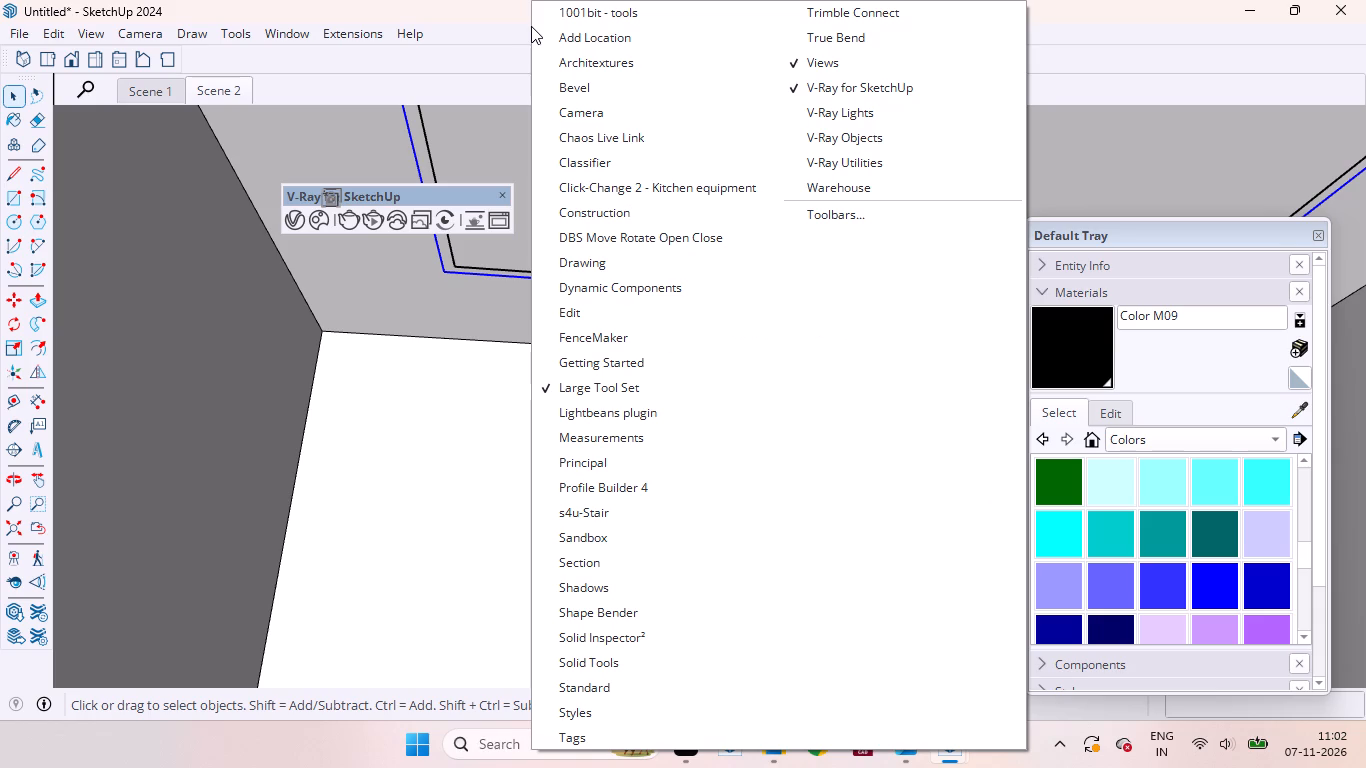
pyautogui.click(818, 100)
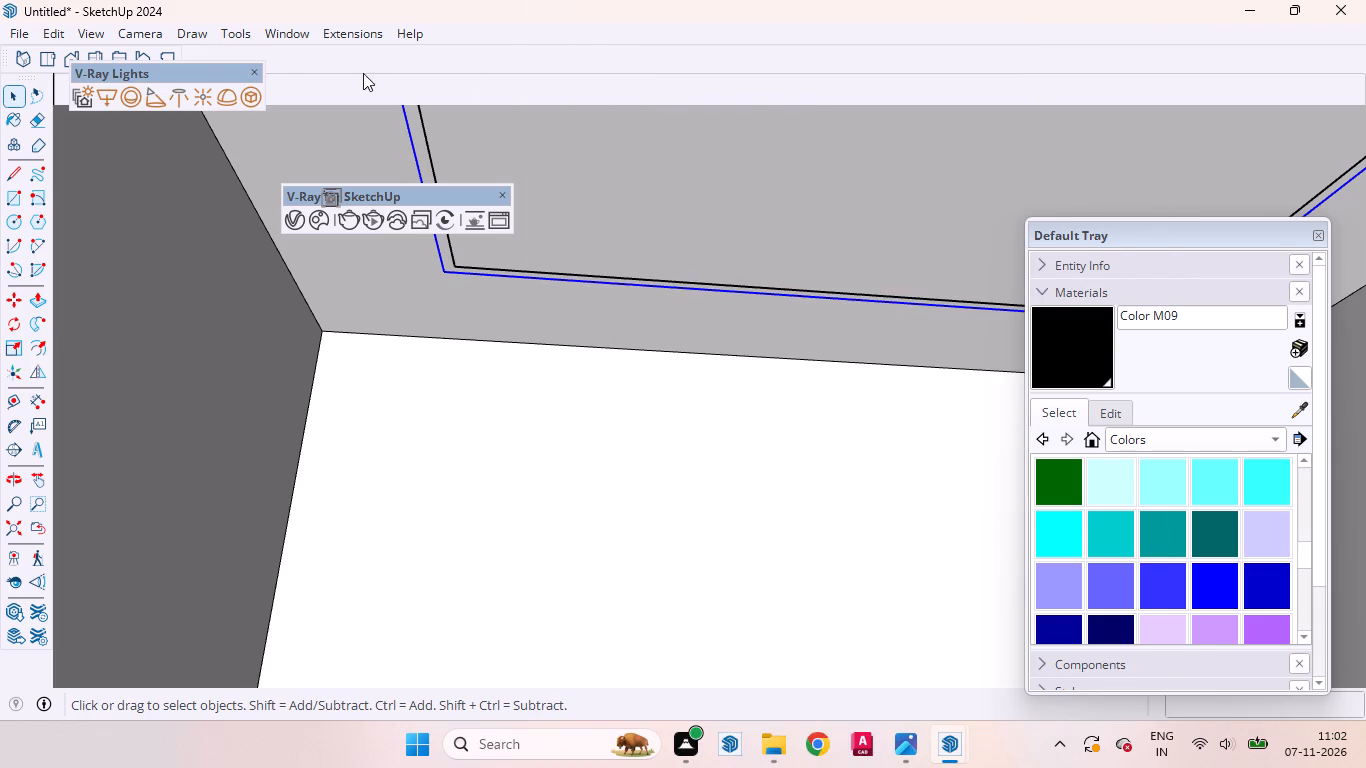
pyautogui.click(245, 98)
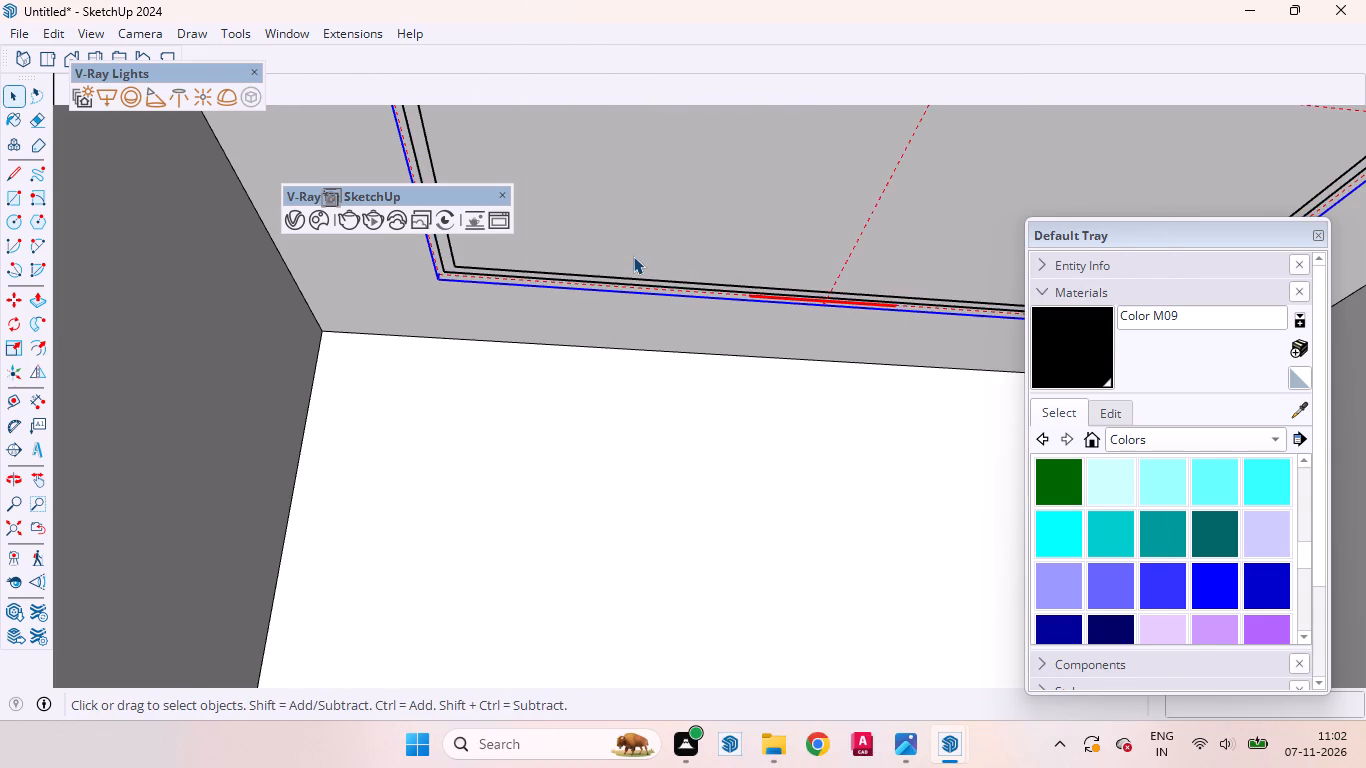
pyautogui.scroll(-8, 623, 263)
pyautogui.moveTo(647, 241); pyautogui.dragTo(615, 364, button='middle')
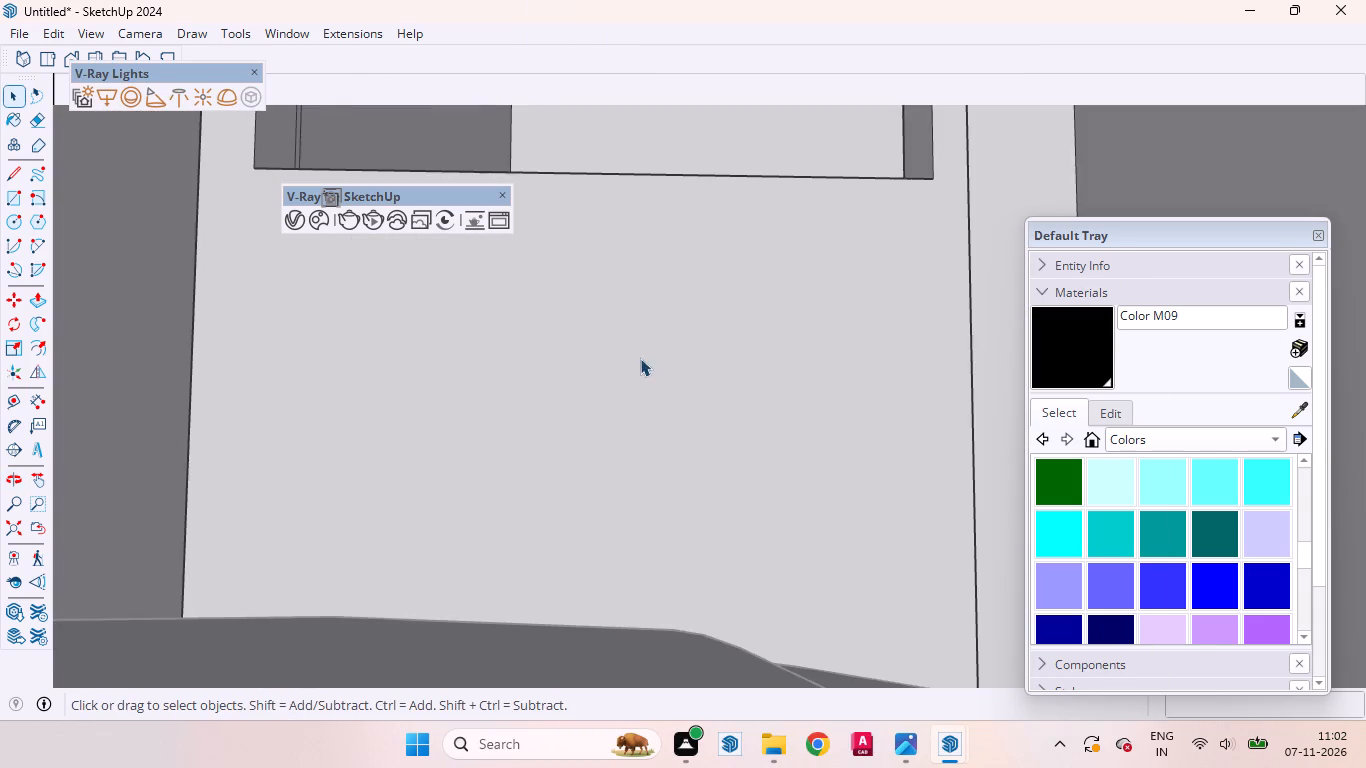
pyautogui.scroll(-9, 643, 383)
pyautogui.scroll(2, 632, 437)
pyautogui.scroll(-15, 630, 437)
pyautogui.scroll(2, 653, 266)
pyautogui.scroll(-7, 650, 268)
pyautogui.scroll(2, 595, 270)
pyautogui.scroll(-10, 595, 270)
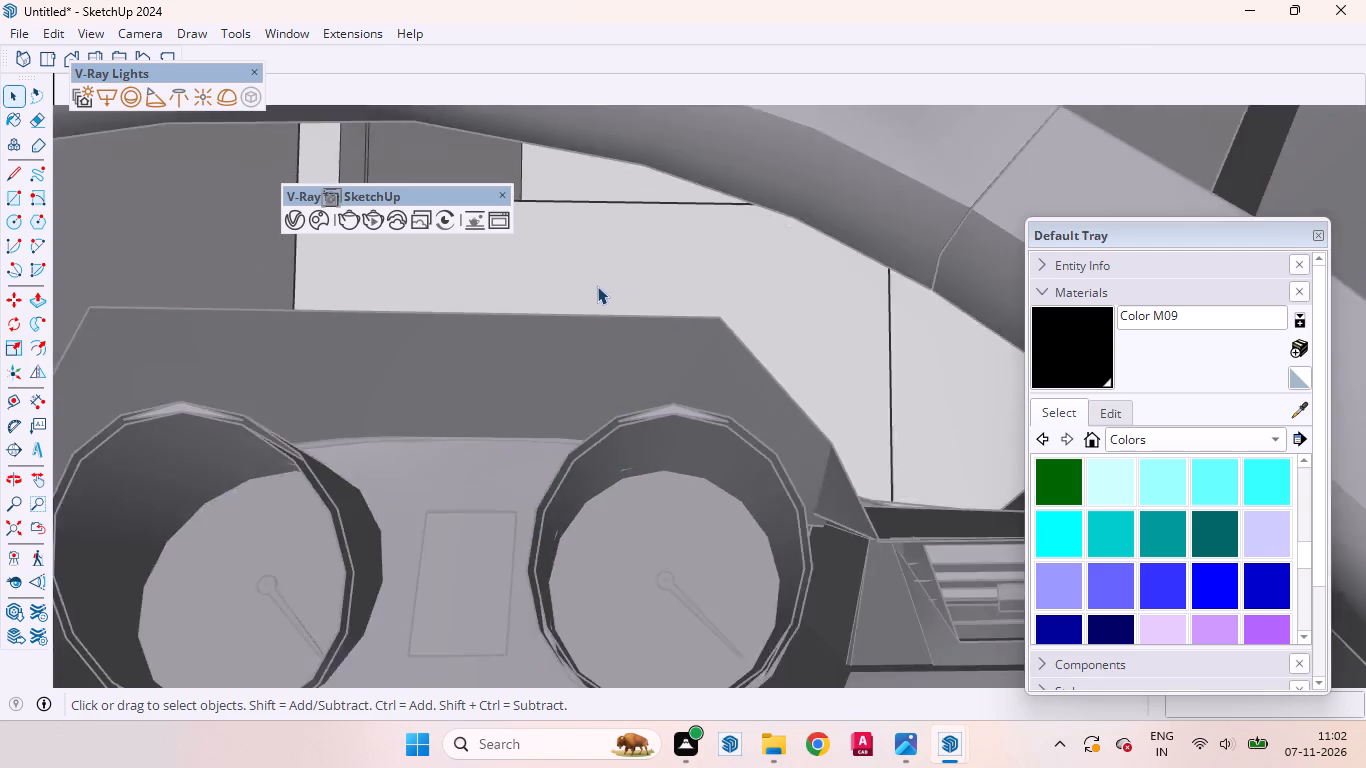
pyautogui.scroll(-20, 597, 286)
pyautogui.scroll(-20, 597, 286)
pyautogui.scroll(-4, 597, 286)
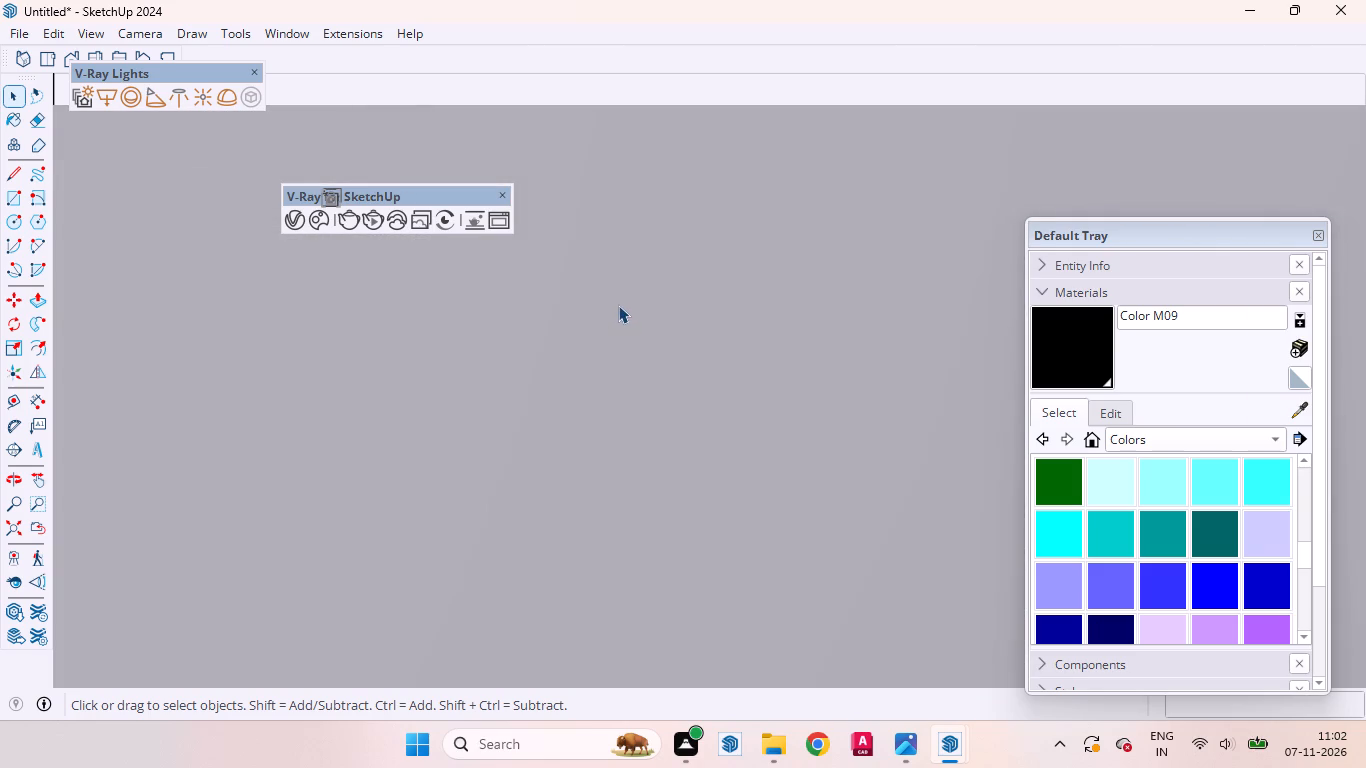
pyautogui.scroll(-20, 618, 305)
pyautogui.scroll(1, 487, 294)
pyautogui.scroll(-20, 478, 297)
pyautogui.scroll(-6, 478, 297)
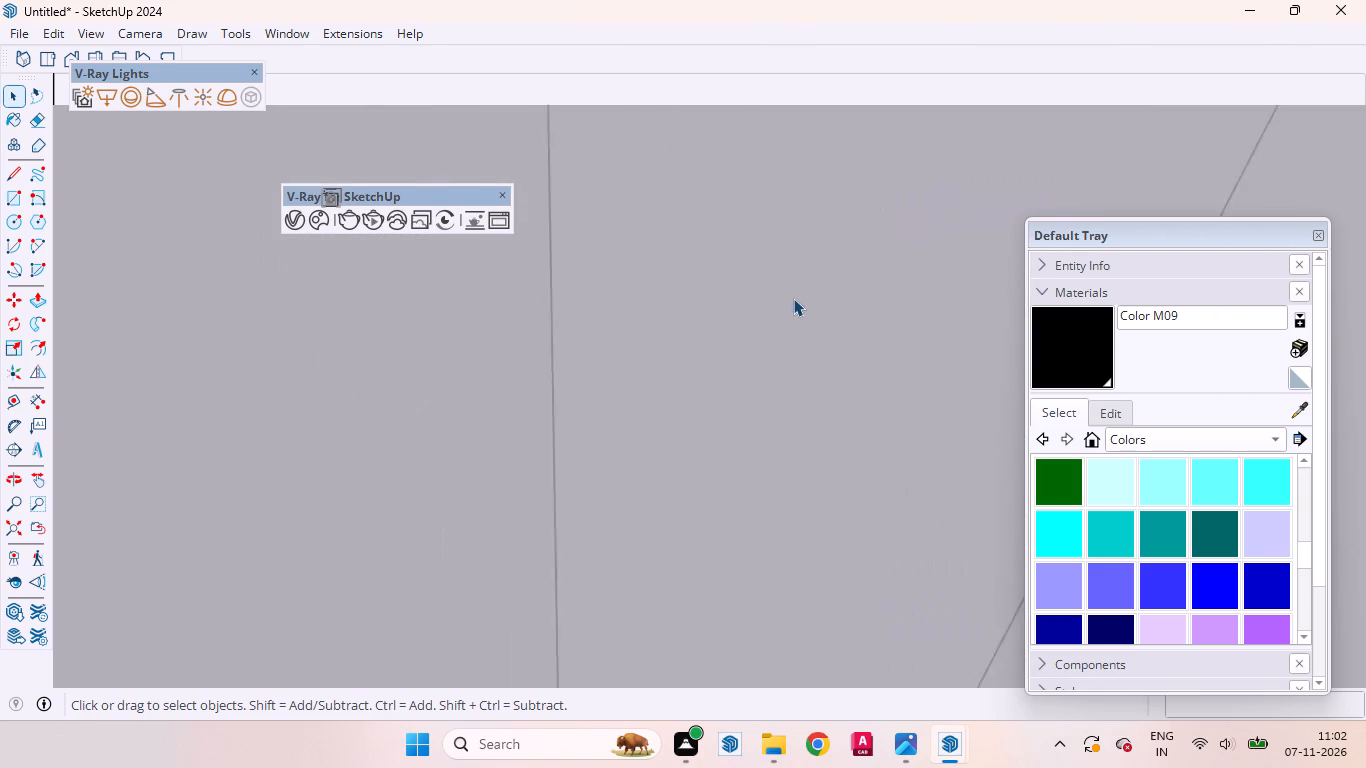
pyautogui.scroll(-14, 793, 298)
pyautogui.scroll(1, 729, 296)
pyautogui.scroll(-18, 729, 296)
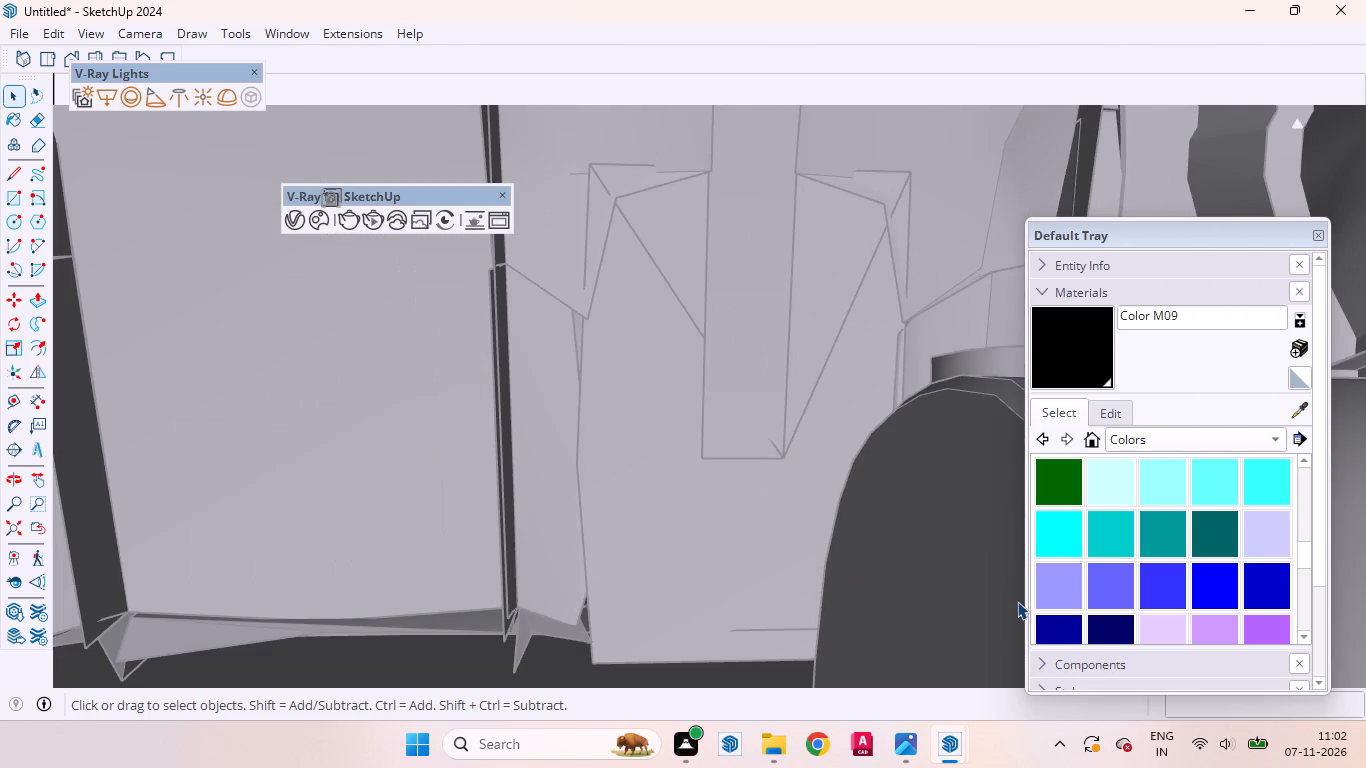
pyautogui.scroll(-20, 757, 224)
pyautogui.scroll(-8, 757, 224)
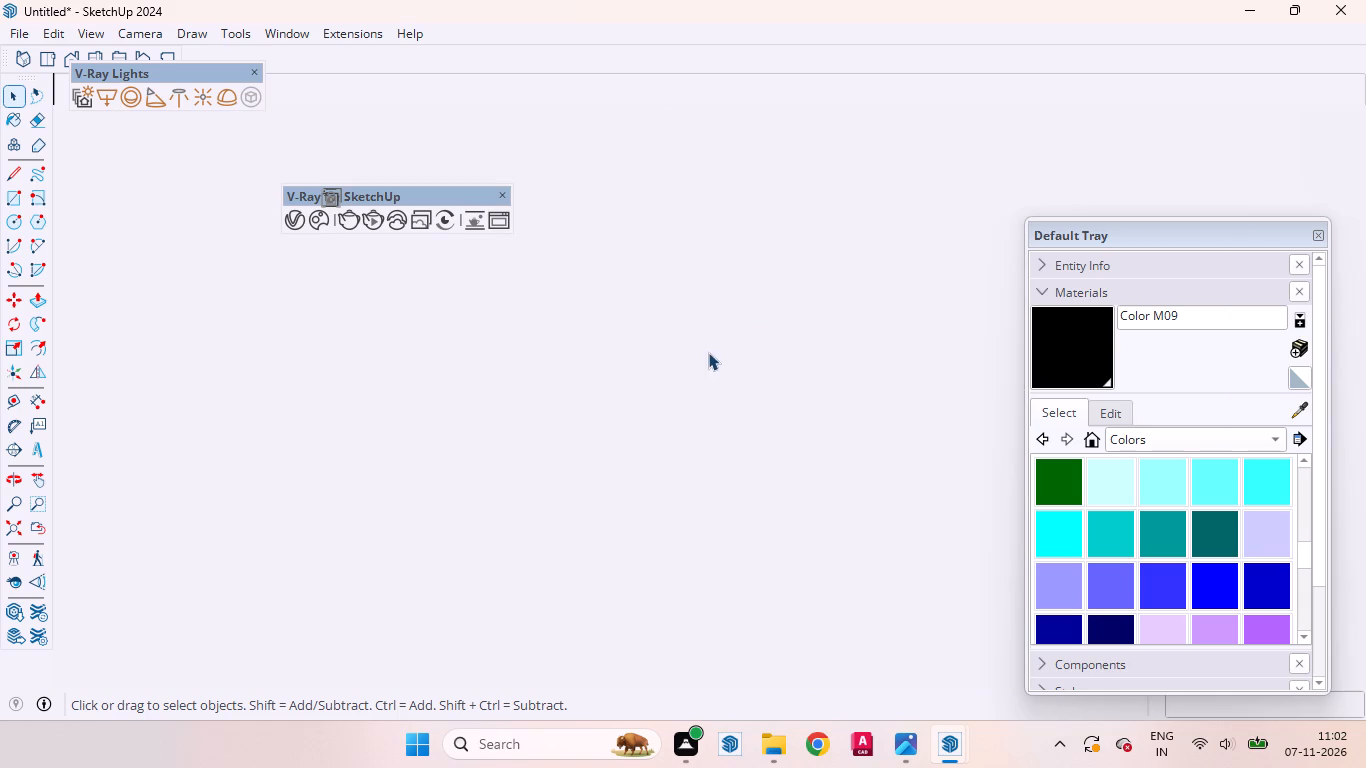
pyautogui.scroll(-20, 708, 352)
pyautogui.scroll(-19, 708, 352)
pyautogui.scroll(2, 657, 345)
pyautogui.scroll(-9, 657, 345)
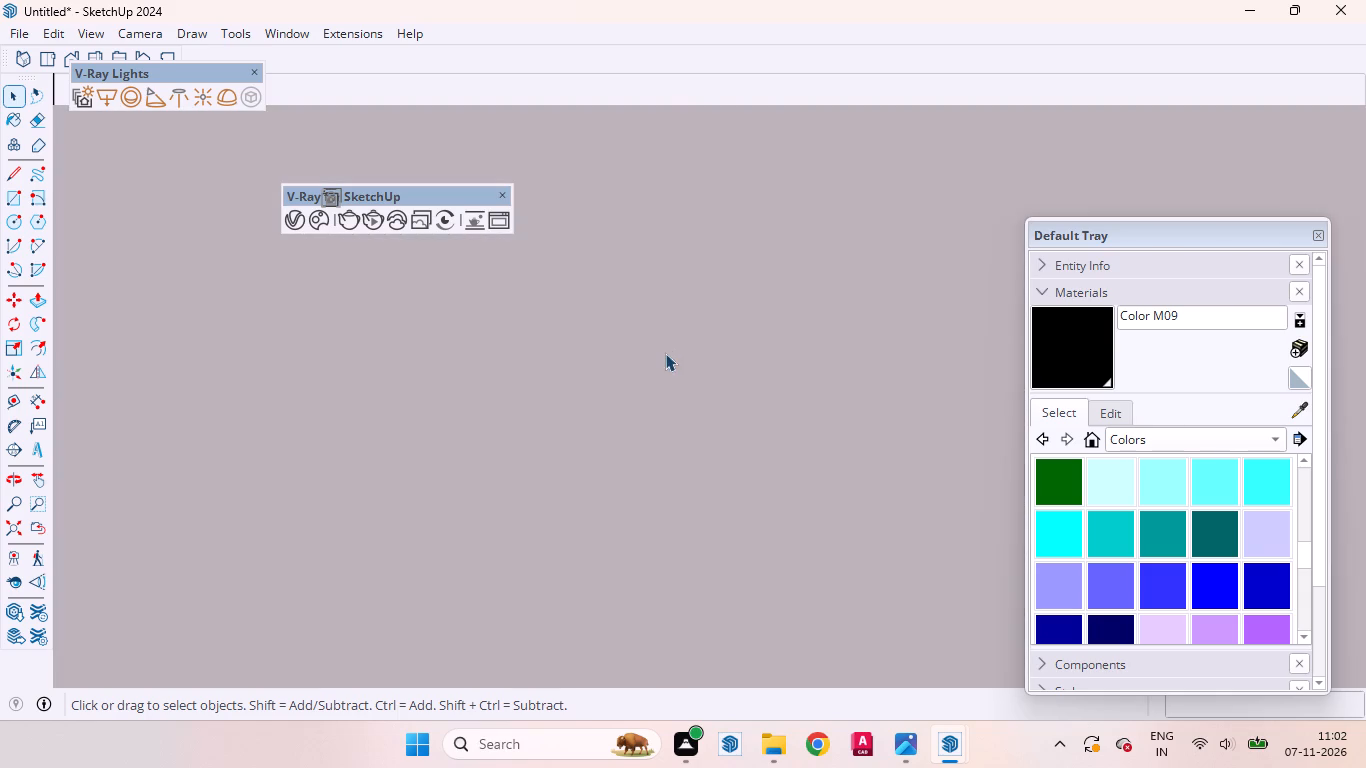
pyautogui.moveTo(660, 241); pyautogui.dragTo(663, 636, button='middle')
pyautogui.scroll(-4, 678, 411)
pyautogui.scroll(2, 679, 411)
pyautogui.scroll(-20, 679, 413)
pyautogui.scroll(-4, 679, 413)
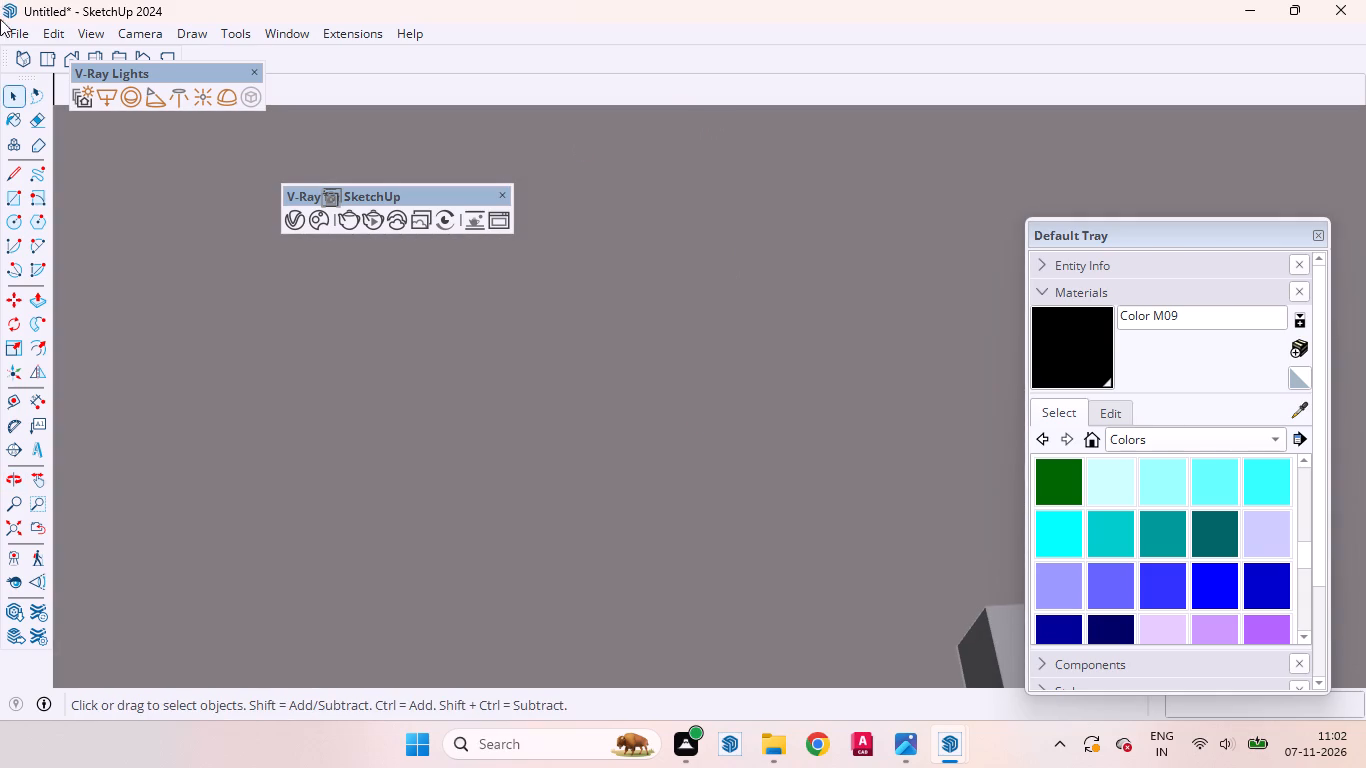
# Close the group being edited to return to the whole house model.
pyautogui.click(66, 54)
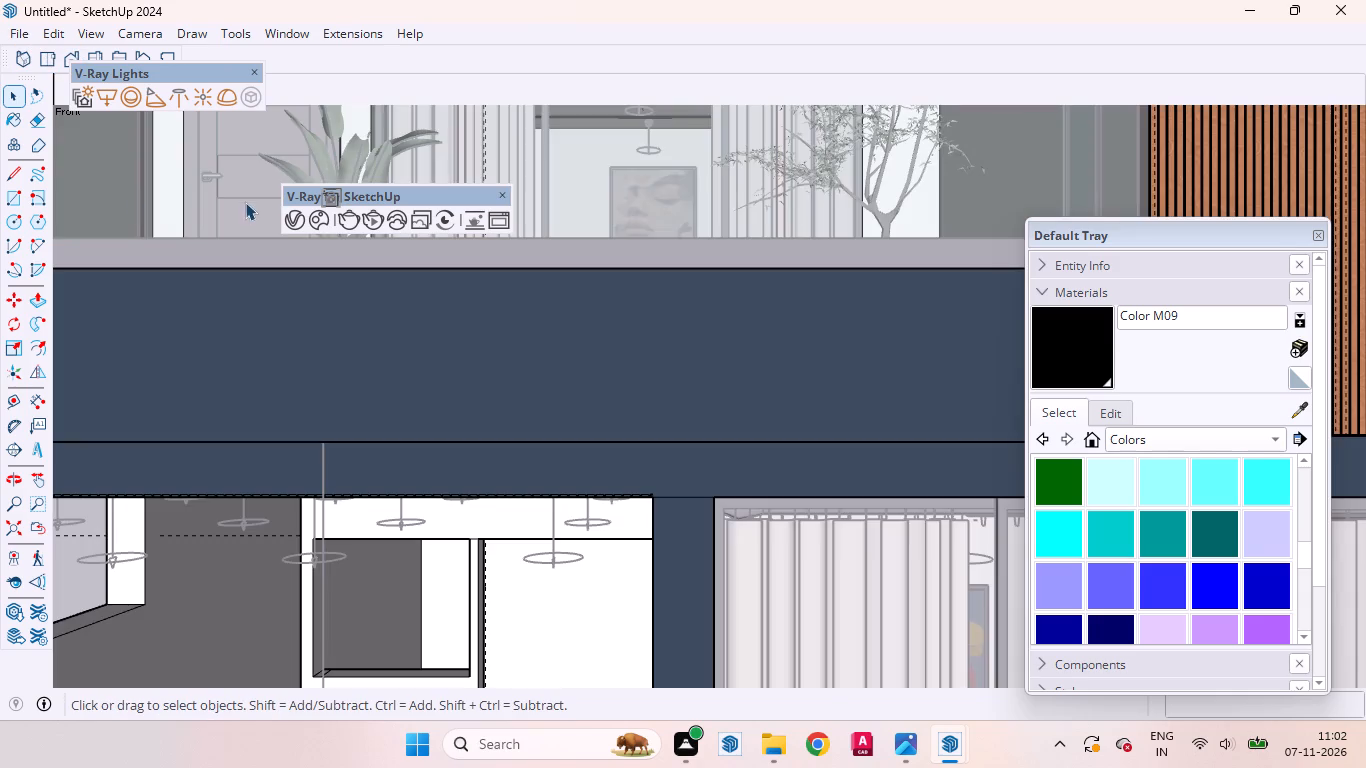
pyautogui.scroll(-10, 358, 259)
pyautogui.scroll(4, 505, 428)
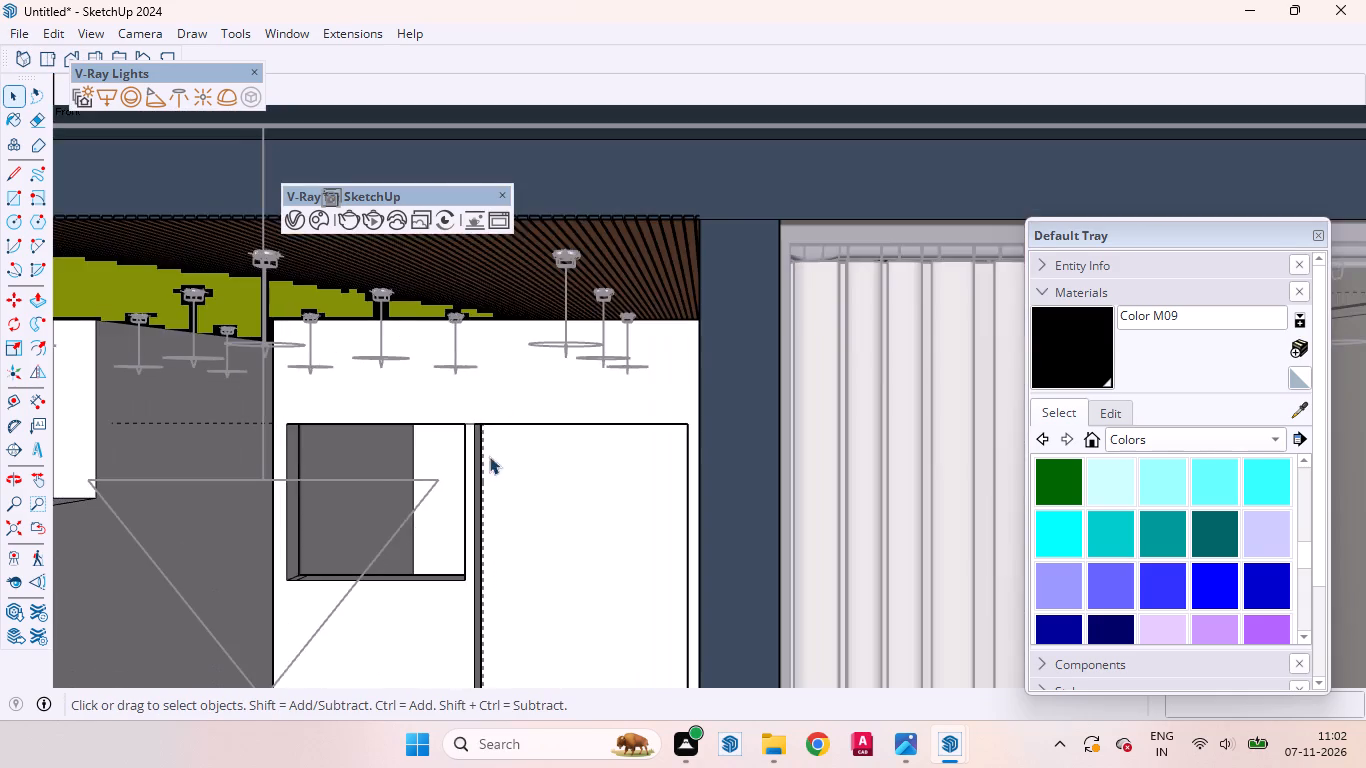
pyautogui.moveTo(489, 451); pyautogui.dragTo(644, 401, button='middle')
pyautogui.scroll(10, 439, 490)
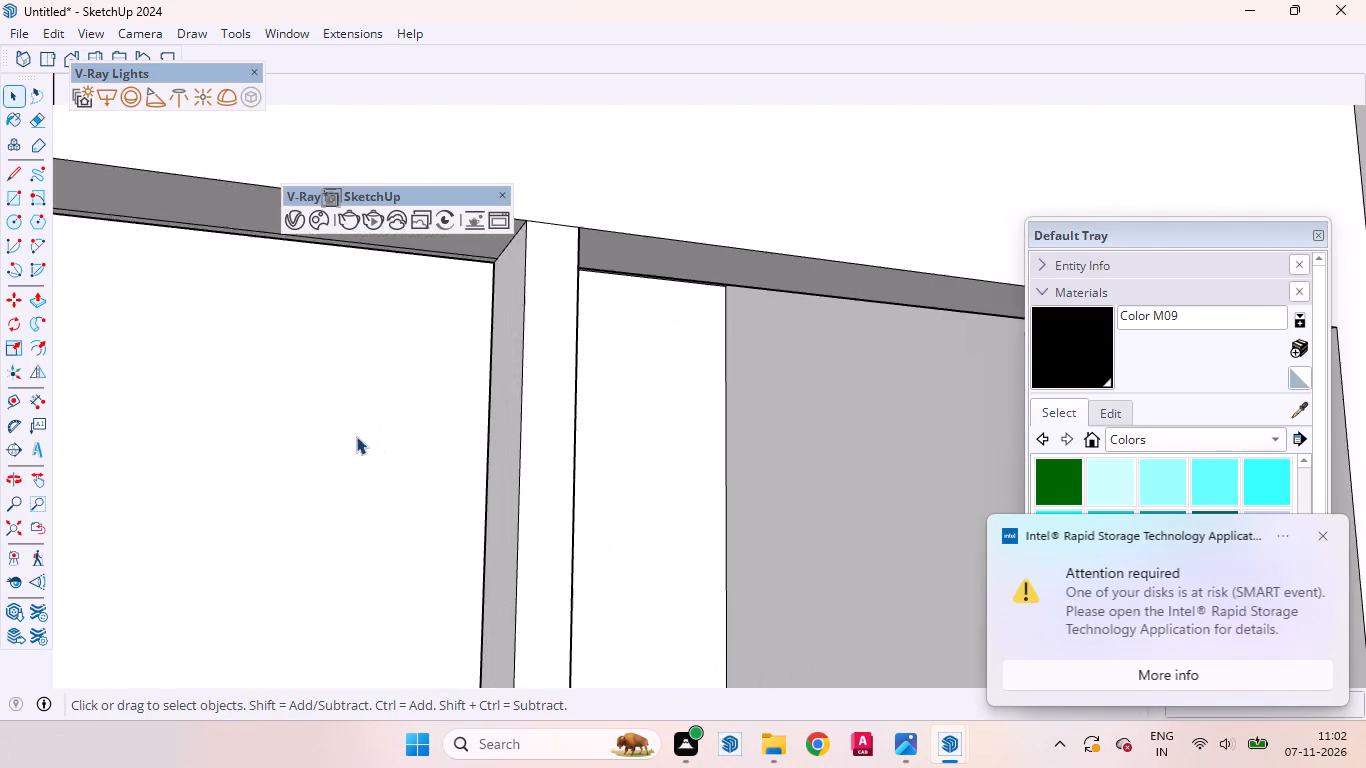
pyautogui.moveTo(344, 425); pyautogui.dragTo(315, 377, button='middle')
pyautogui.scroll(1, 340, 345)
pyautogui.scroll(-4, 469, 377)
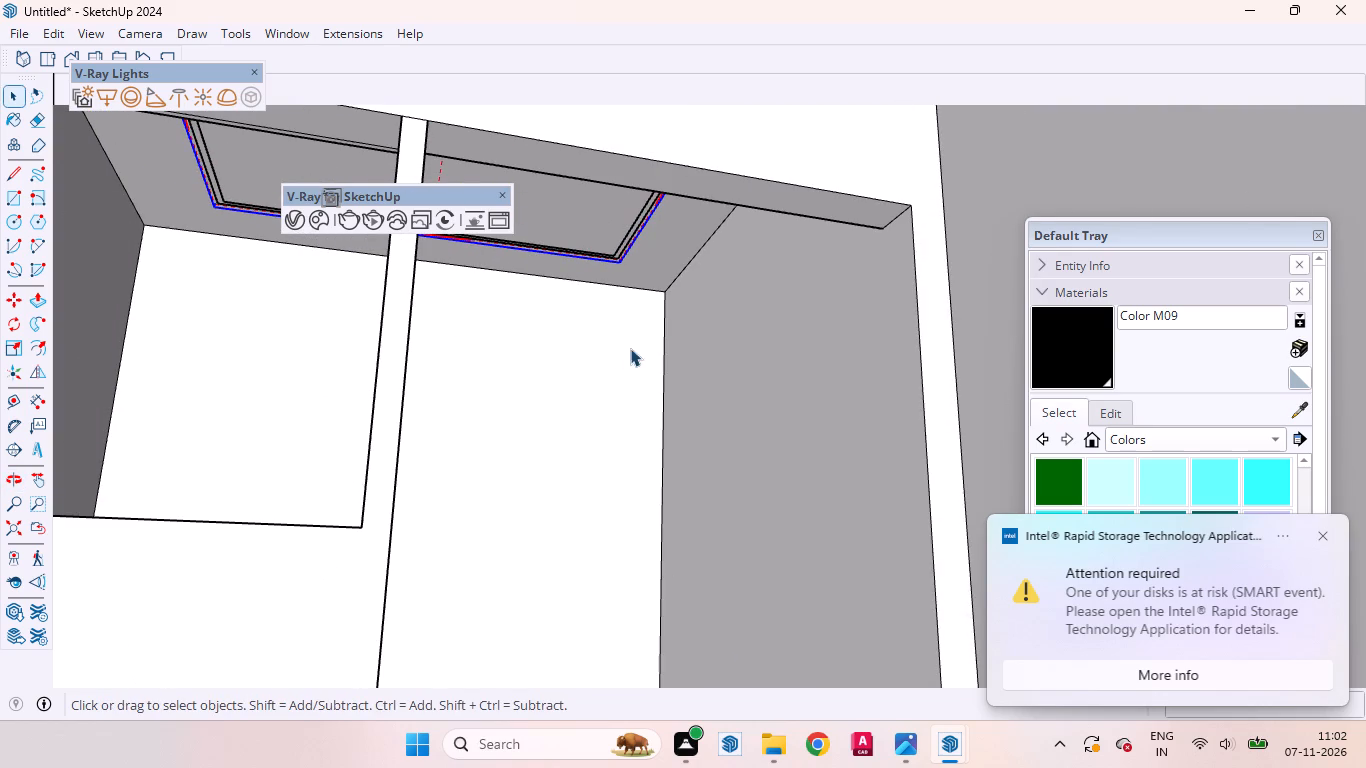
pyautogui.scroll(-3, 632, 348)
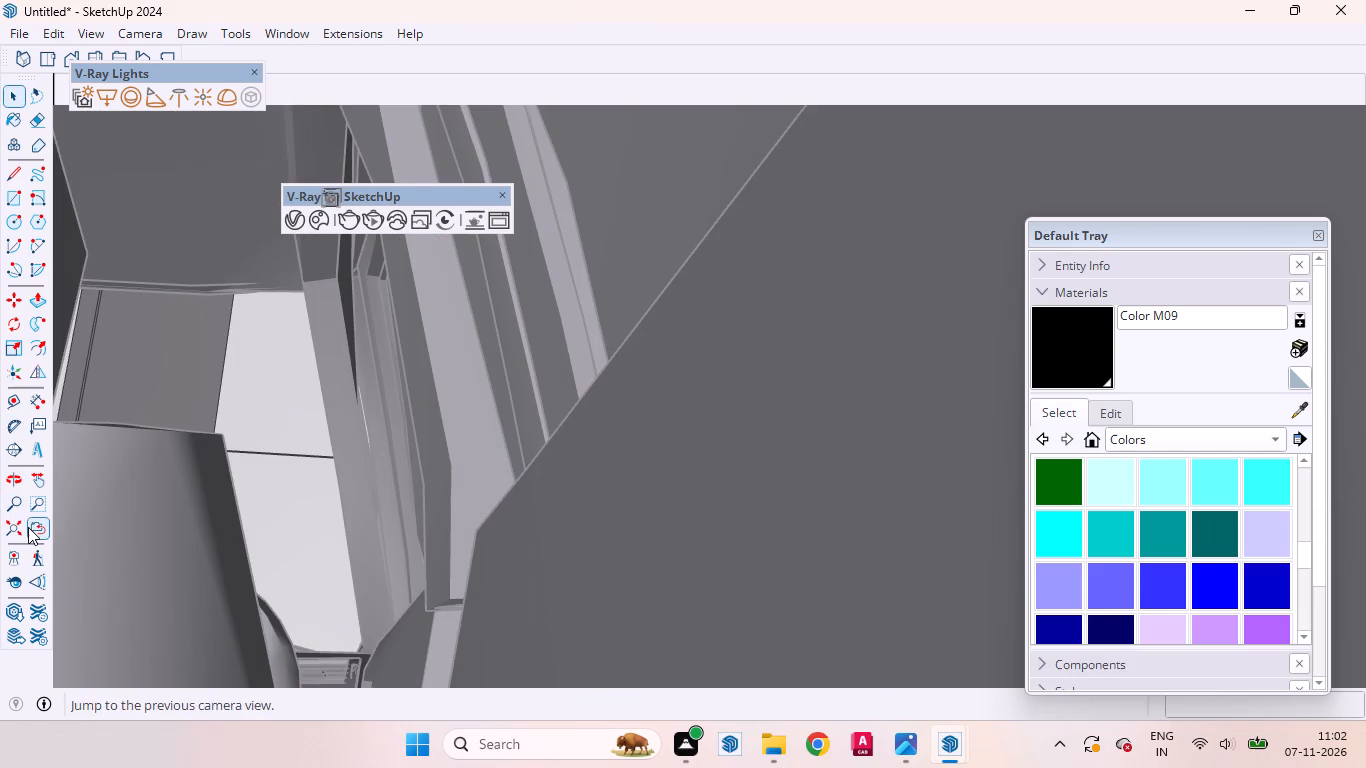
pyautogui.click(29, 527)
pyautogui.moveTo(460, 341); pyautogui.dragTo(392, 494, button='middle')
pyautogui.scroll(-12, 449, 299)
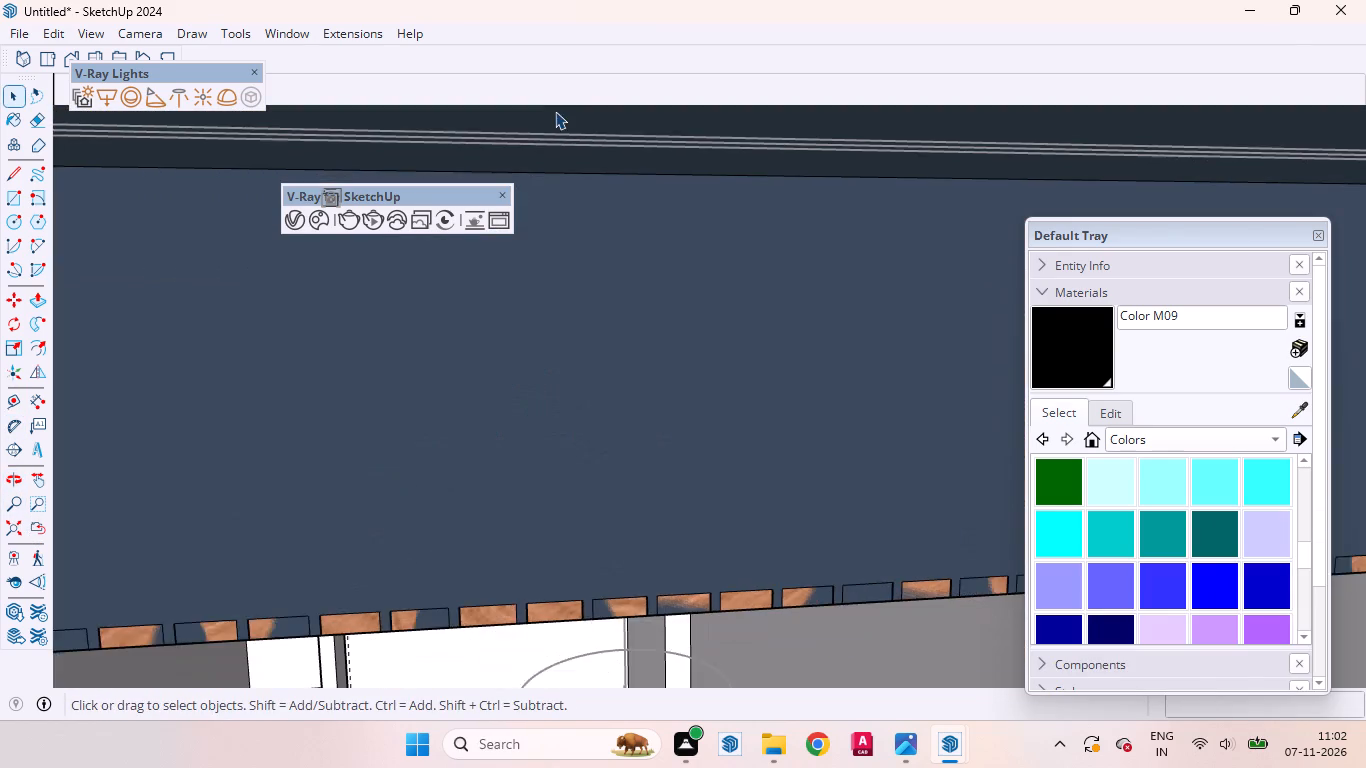
pyautogui.scroll(-14, 555, 111)
pyautogui.scroll(-7, 600, 188)
pyautogui.scroll(1, 607, 190)
pyautogui.scroll(-15, 607, 190)
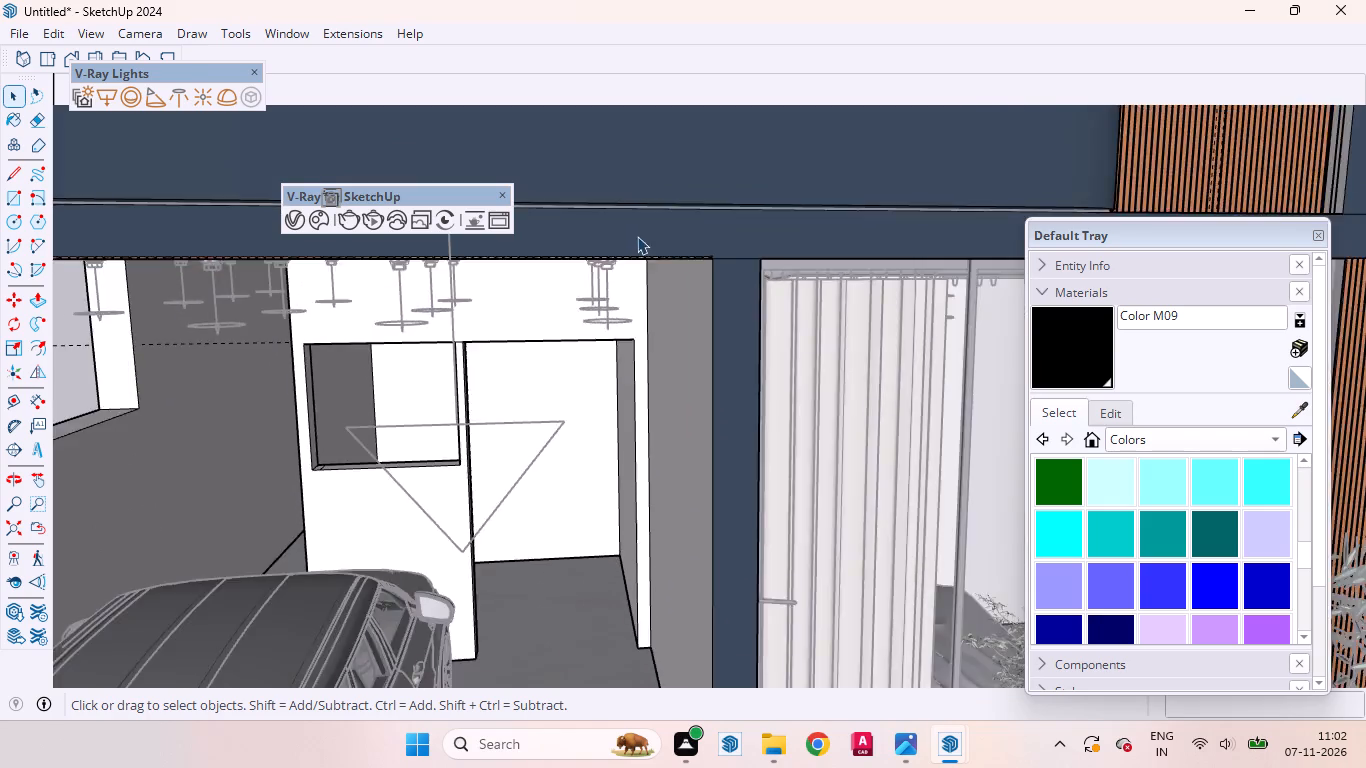
pyautogui.scroll(-1, 637, 236)
pyautogui.scroll(1, 642, 238)
pyautogui.scroll(-16, 643, 238)
pyautogui.doubleClick(940, 223)
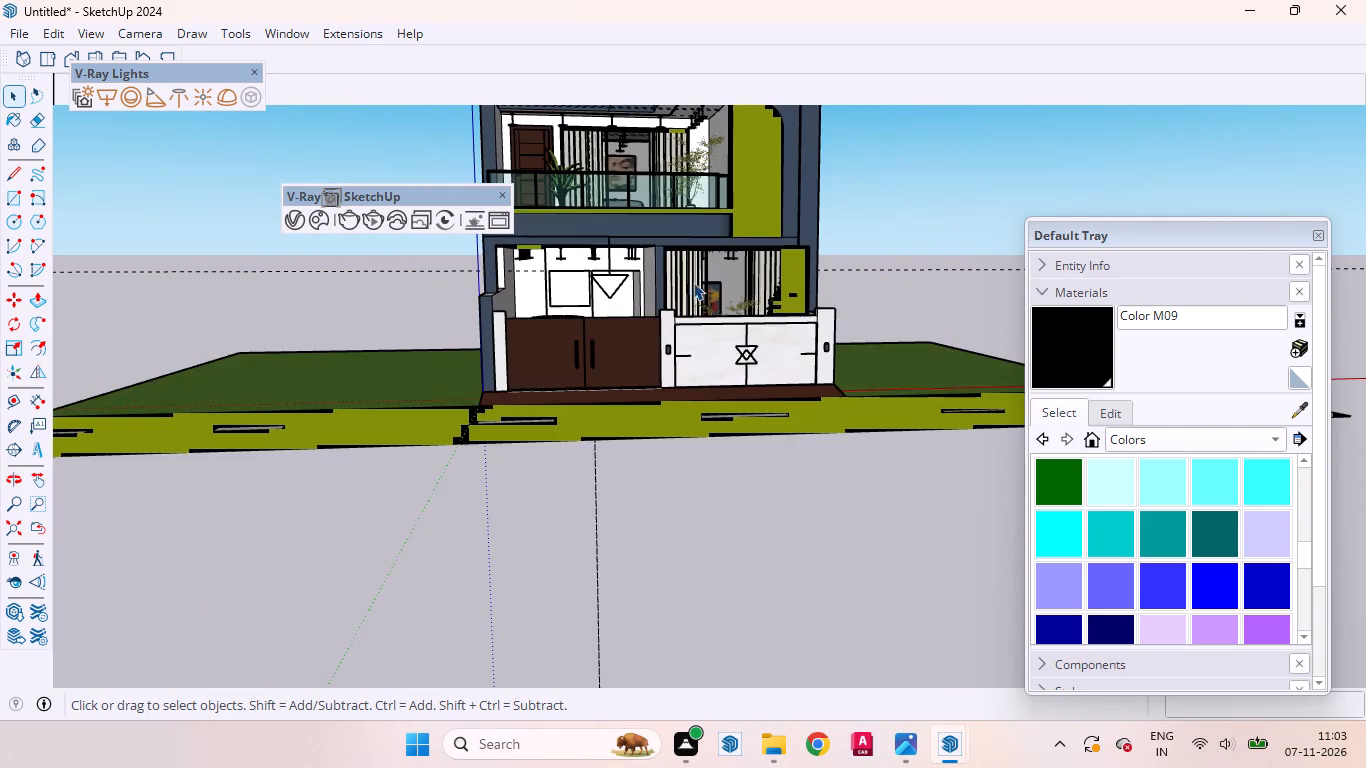
pyautogui.scroll(4, 649, 283)
pyautogui.doubleClick(979, 174)
# Move a slatted-ceiling downlight and its V-Ray light about 15' 5 5/8" to the far right corner of the recess ceiling.
pyautogui.scroll(-5, 1030, 194)
pyautogui.scroll(4, 653, 248)
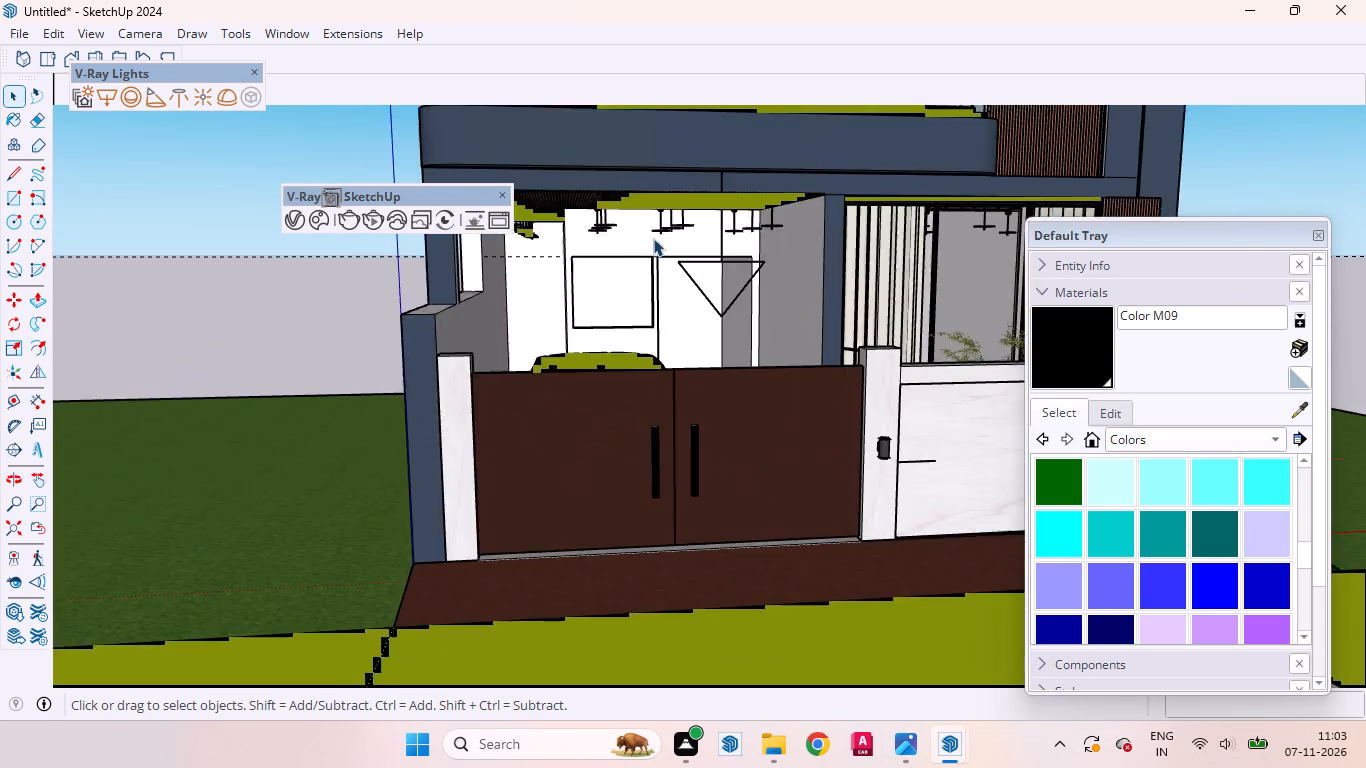
pyautogui.scroll(20, 653, 238)
pyautogui.scroll(-3, 733, 236)
pyautogui.moveTo(724, 210); pyautogui.dragTo(724, 209, button='middle')
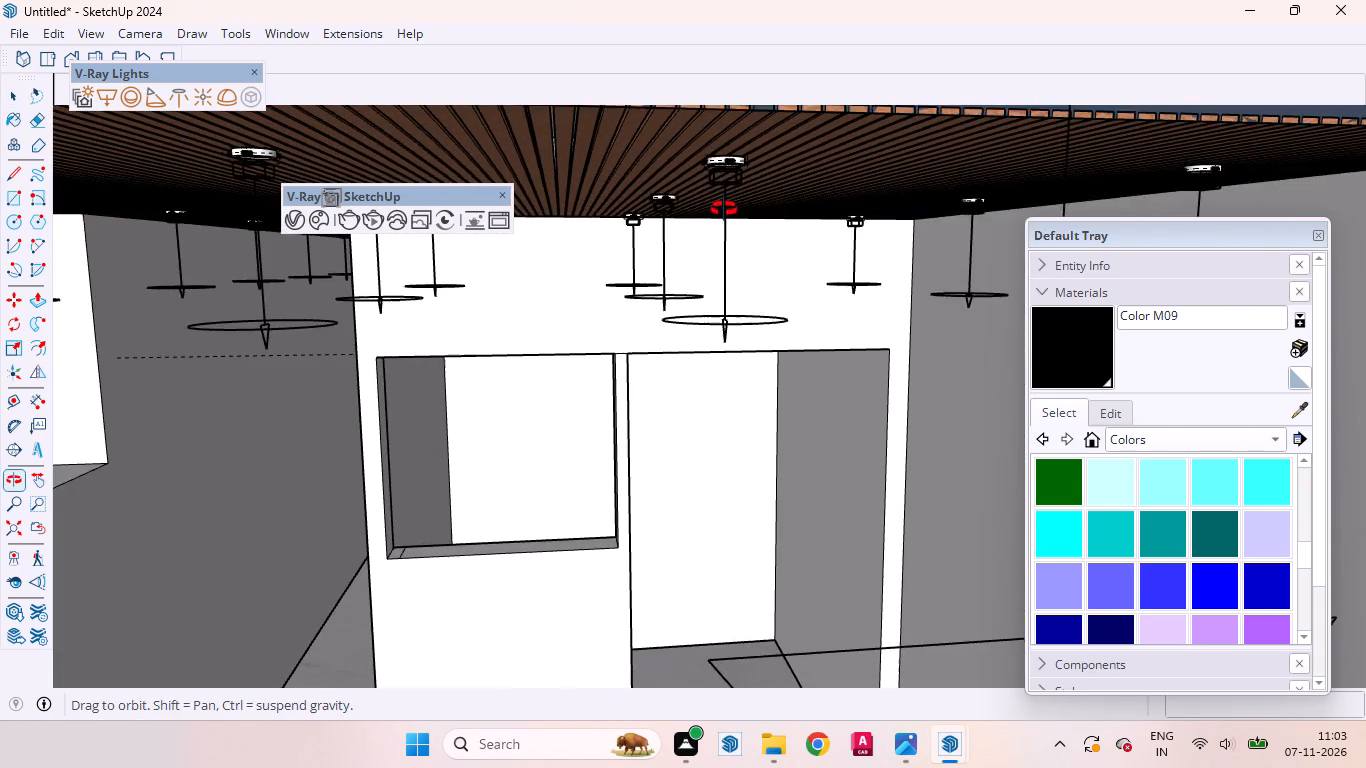
pyautogui.moveTo(724, 209); pyautogui.dragTo(729, 189, button='middle')
pyautogui.scroll(-2, 748, 362)
pyautogui.scroll(12, 752, 221)
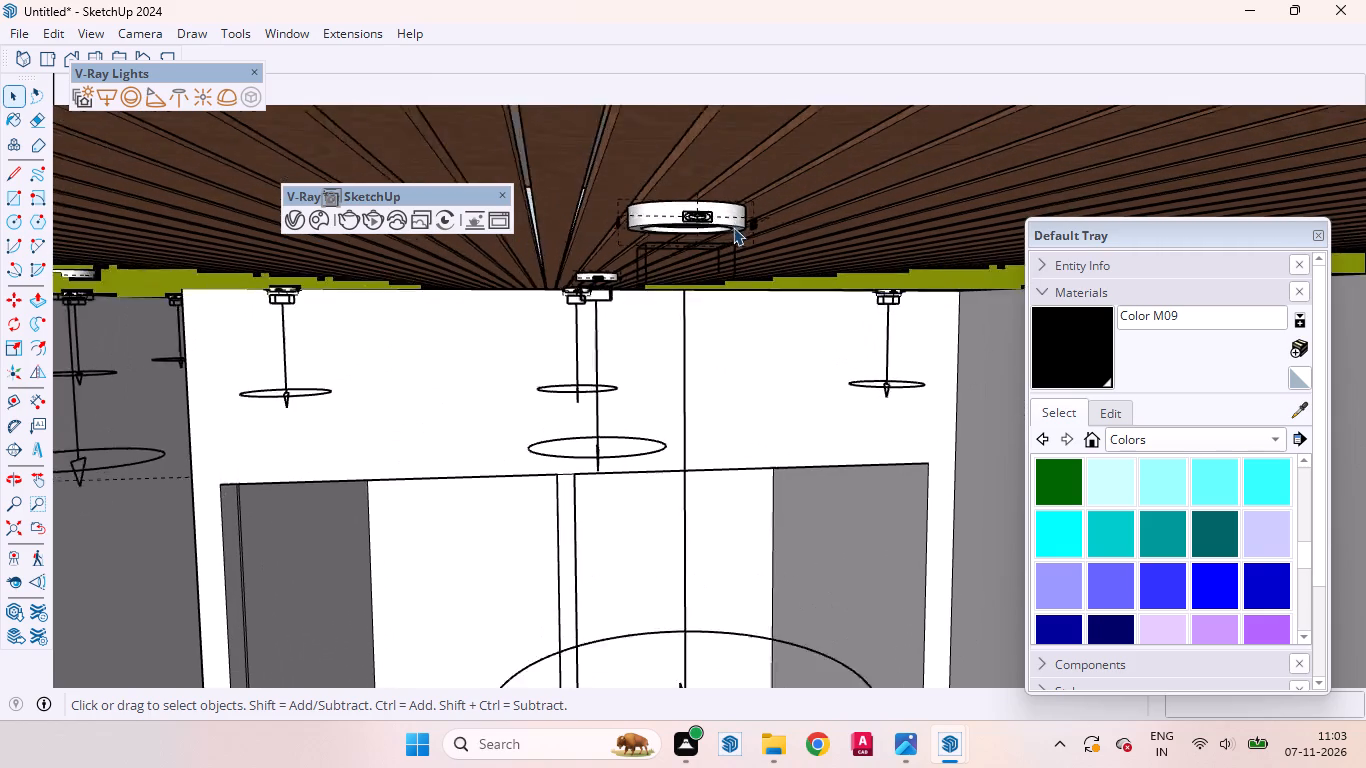
pyautogui.keyDown('ctrl'); pyautogui.click(721, 221); pyautogui.keyUp('ctrl')
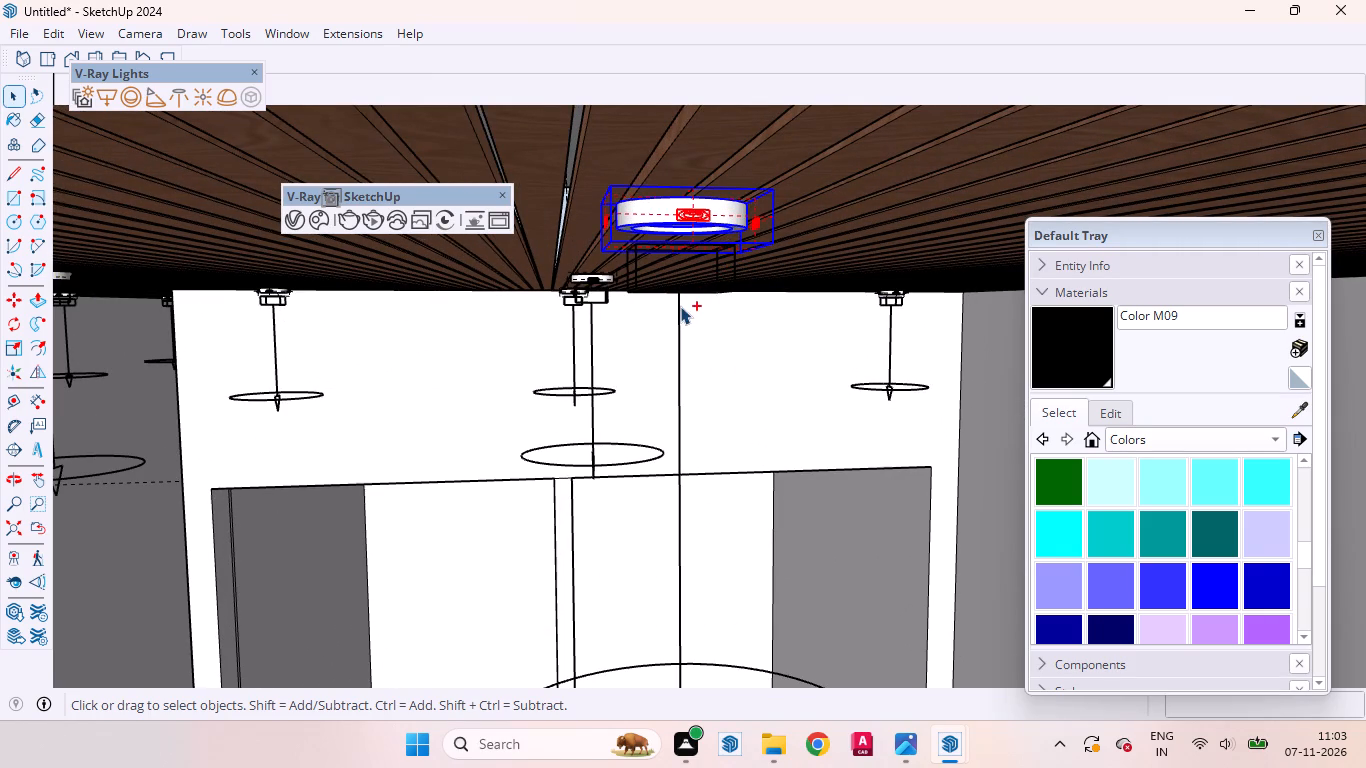
pyautogui.keyDown('ctrl'); pyautogui.click(679, 306); pyautogui.keyUp('ctrl')
pyautogui.press('m')
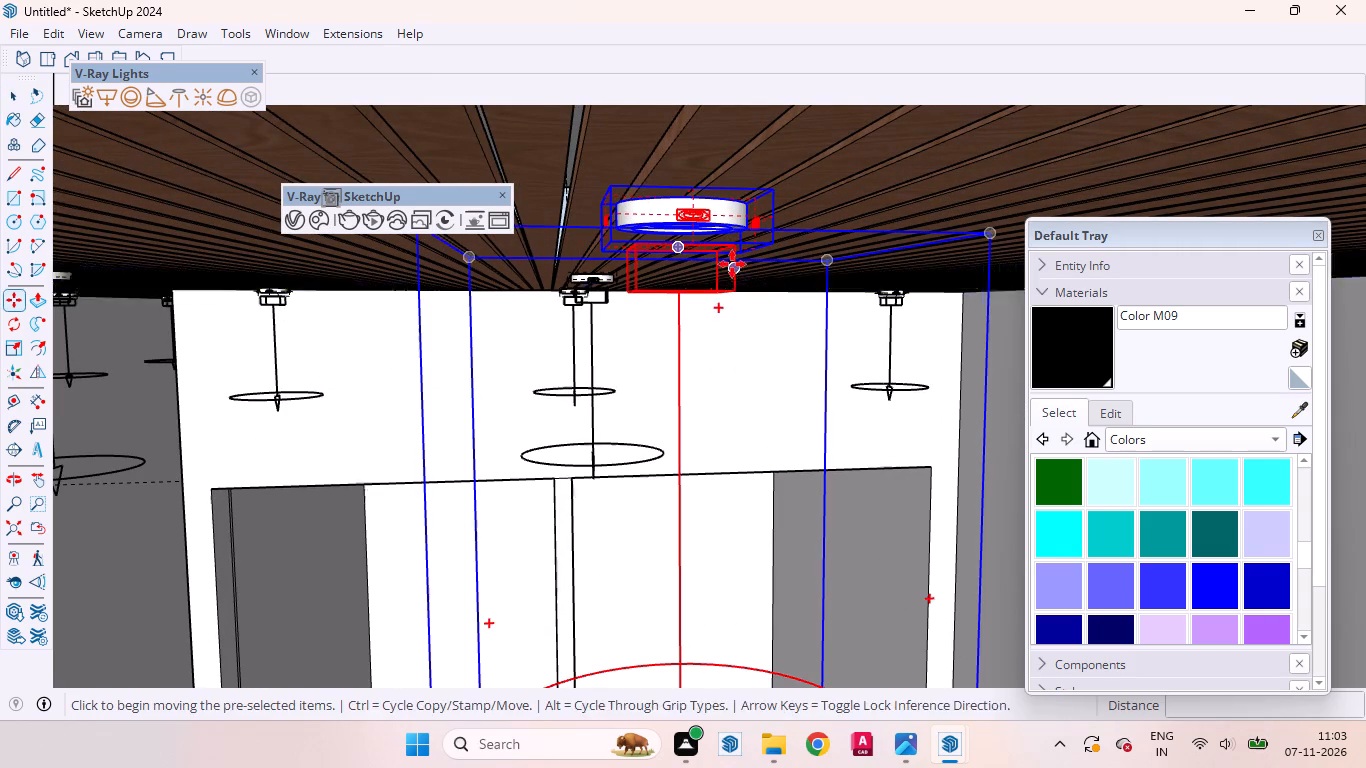
pyautogui.click(773, 191)
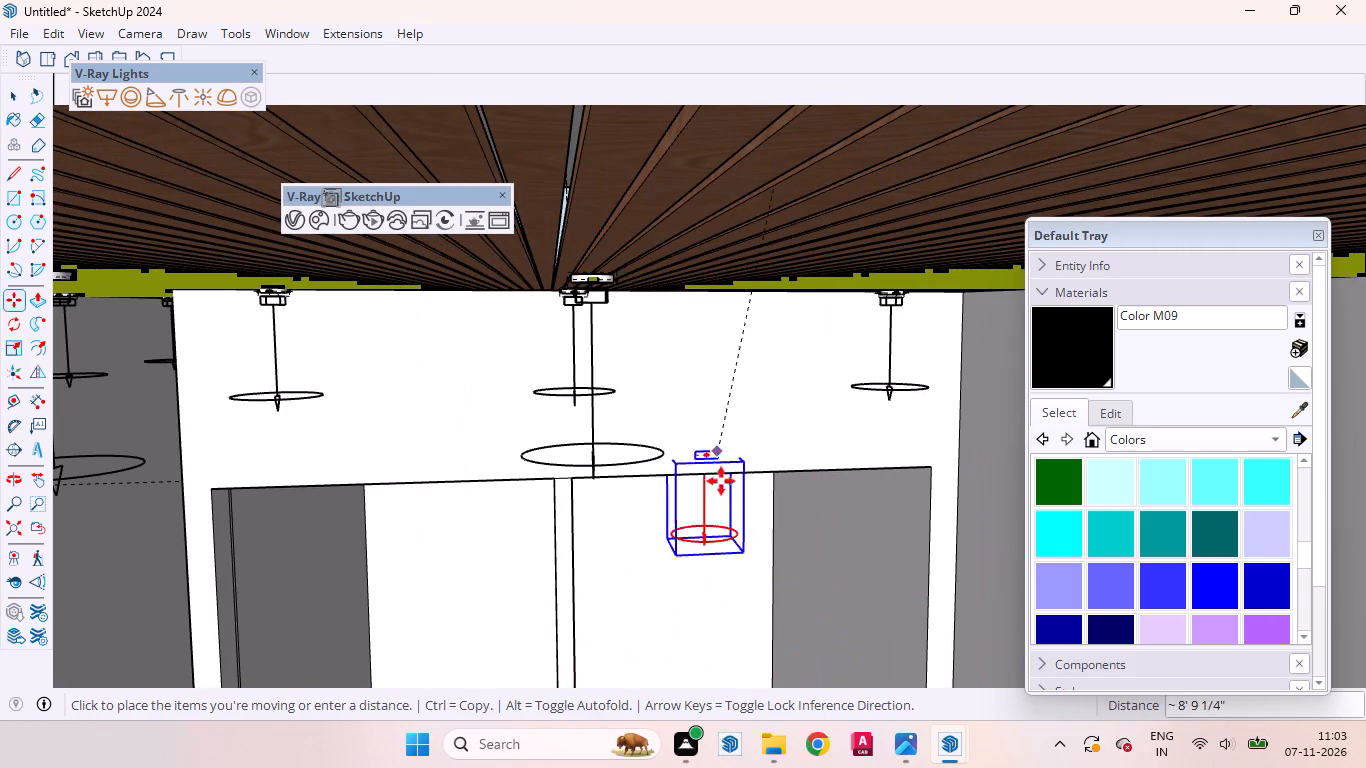
pyautogui.scroll(4, 722, 505)
pyautogui.moveTo(739, 518); pyautogui.dragTo(732, 377, button='middle')
pyautogui.scroll(4, 786, 153)
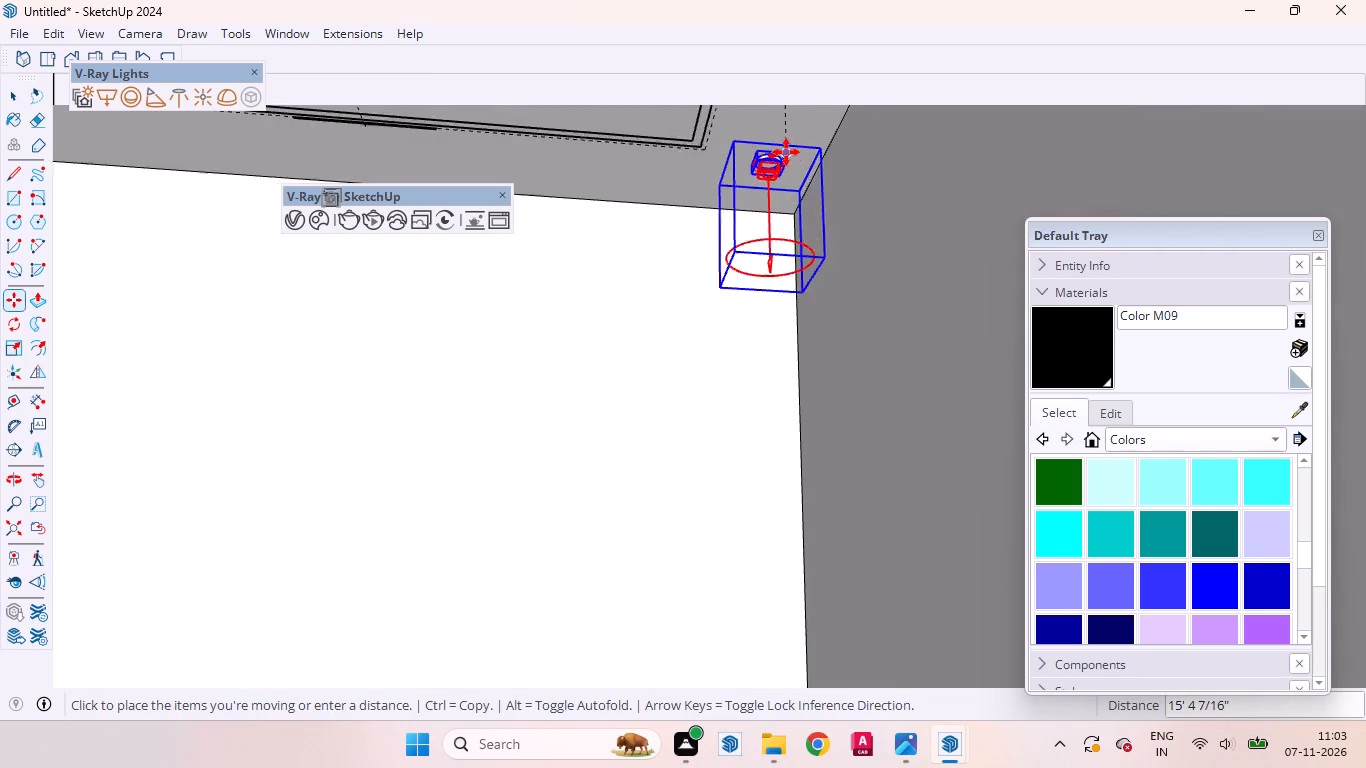
pyautogui.scroll(5, 786, 152)
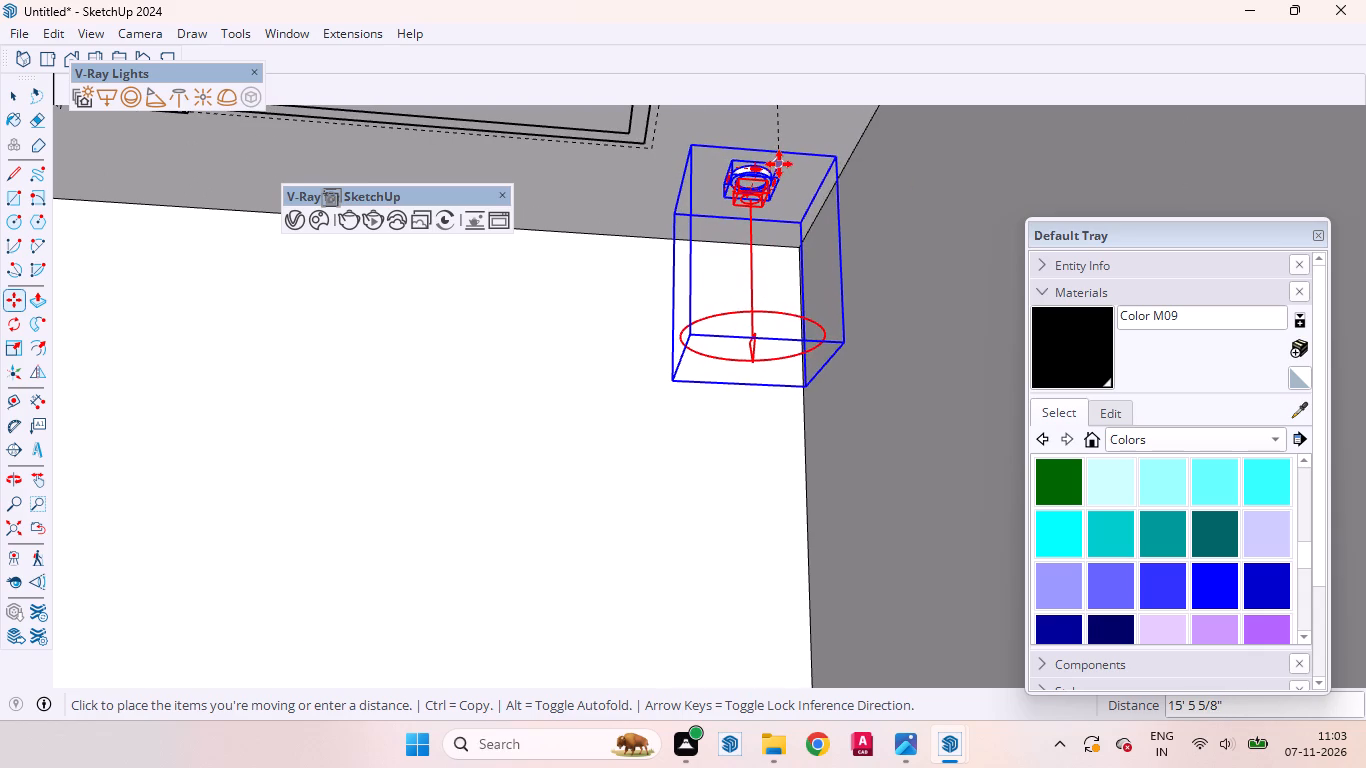
pyautogui.click(779, 164)
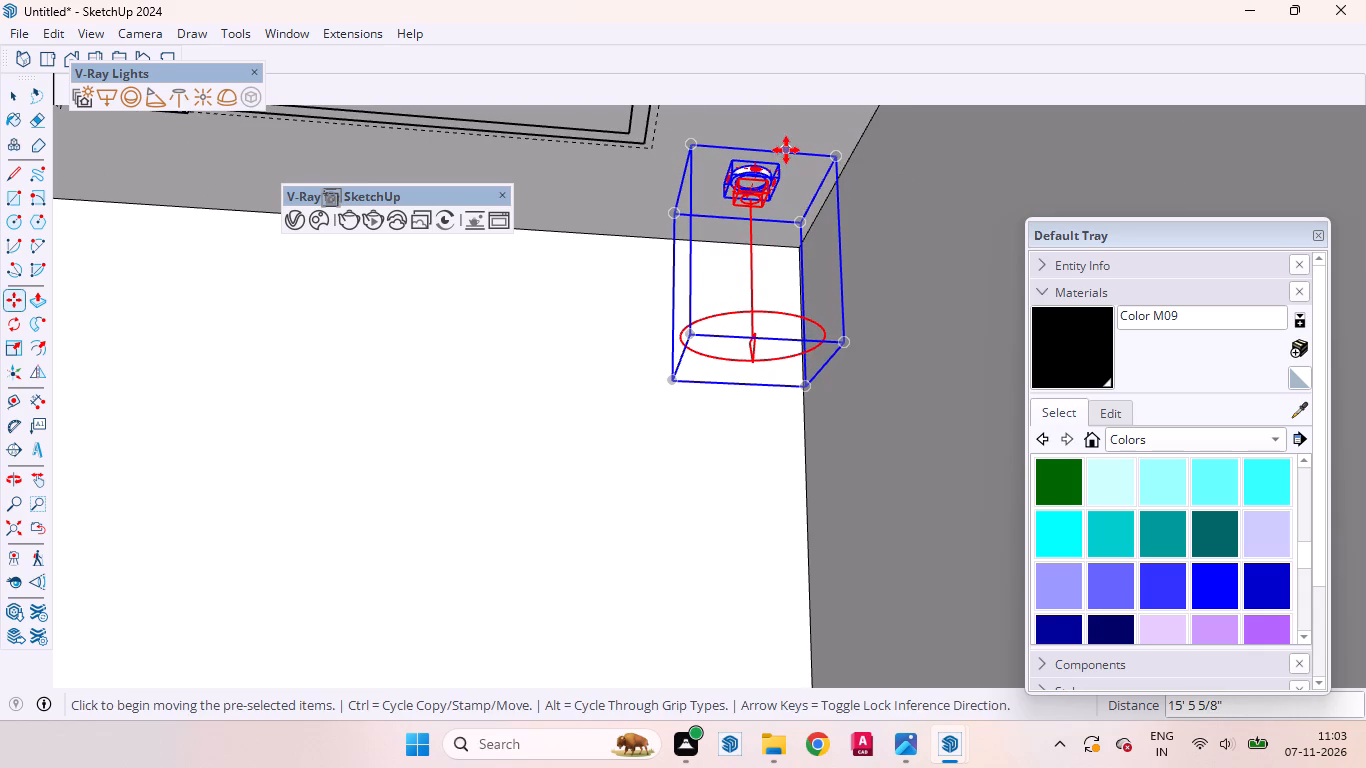
# Copy the downlight and its V-Ray light along the recess ceiling border, making 2 copies spaced about 3' 4 1/2" apart.
pyautogui.click(791, 145)
pyautogui.scroll(-4, 719, 195)
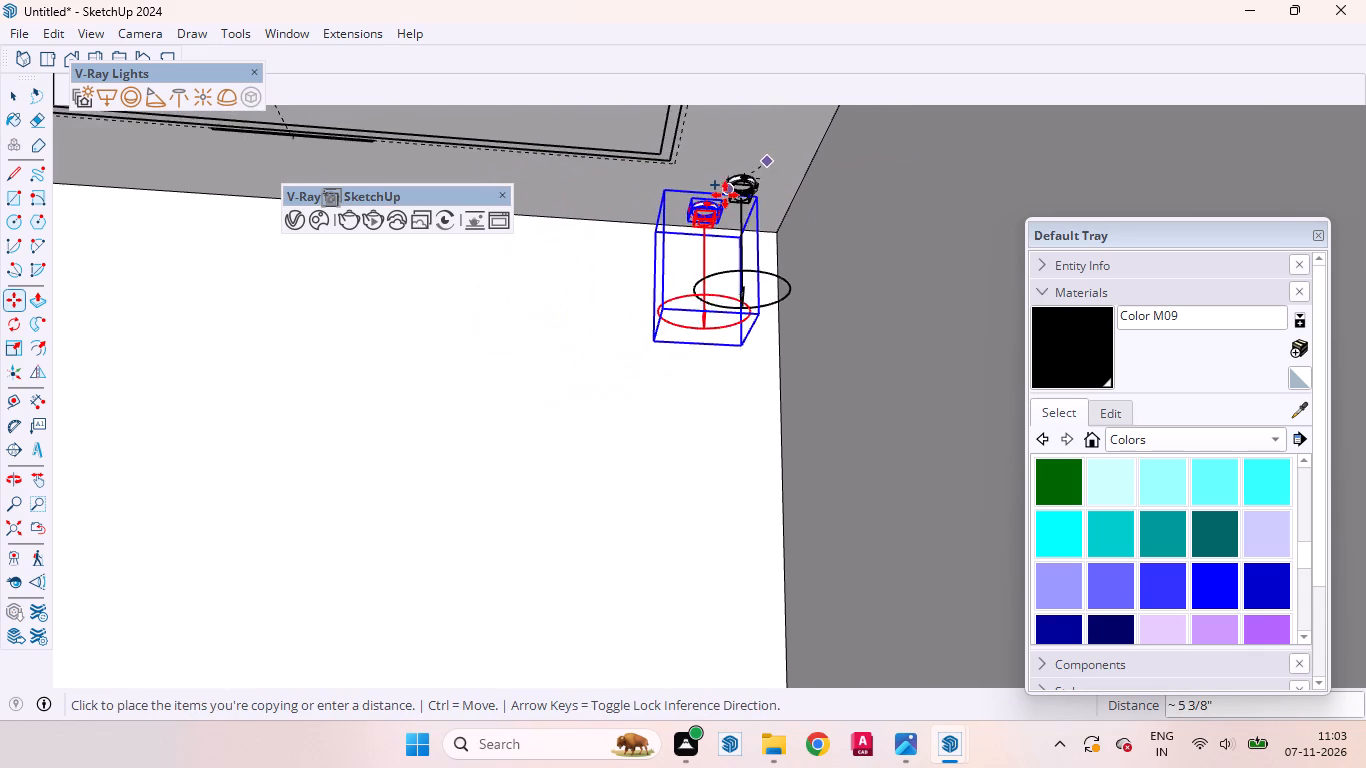
pyautogui.scroll(-7, 728, 195)
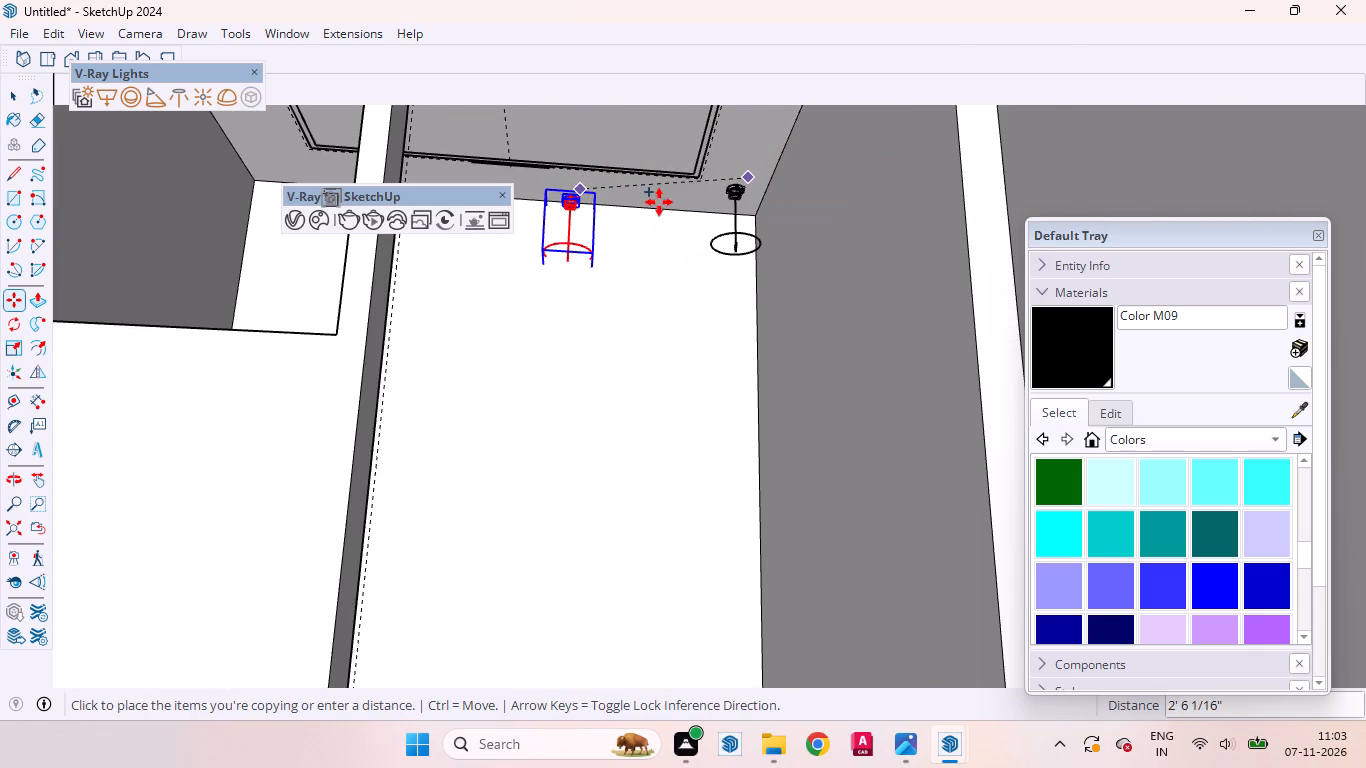
pyautogui.scroll(-3, 698, 209)
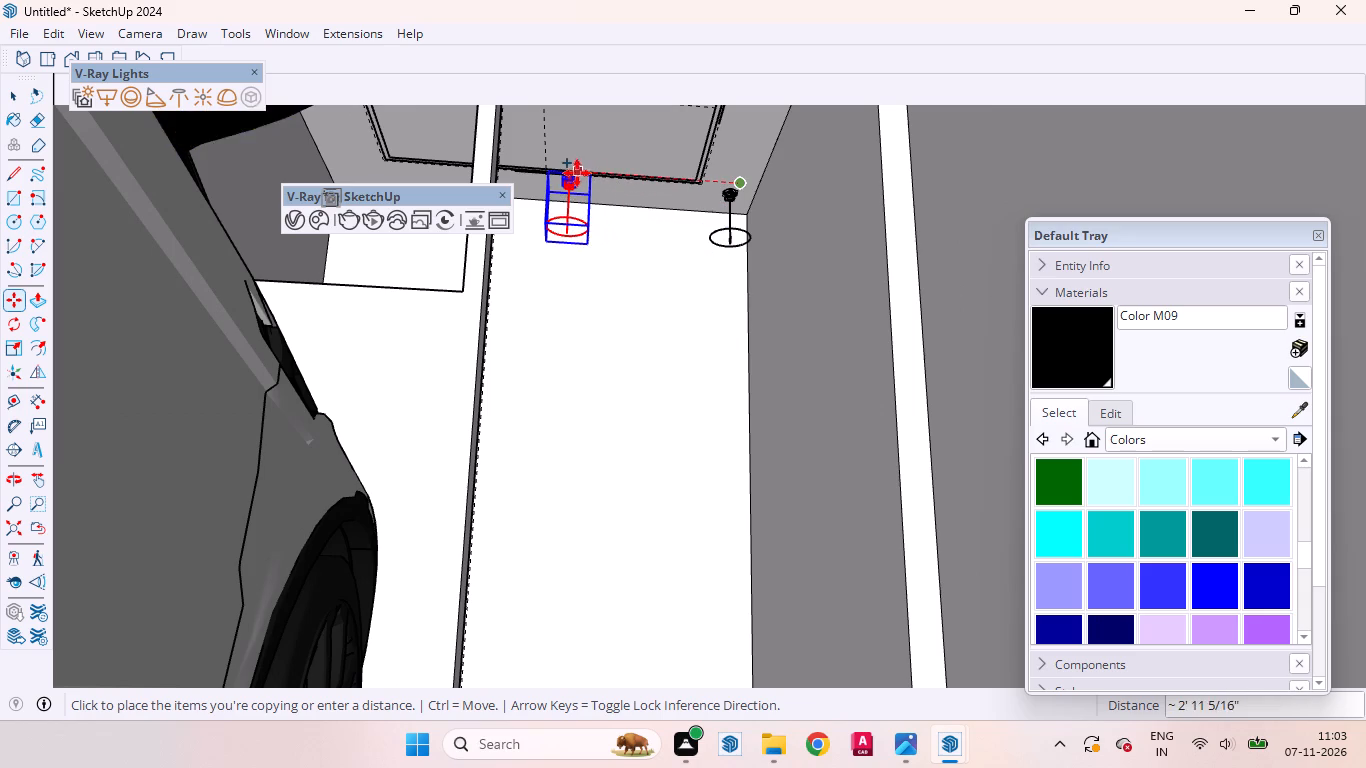
pyautogui.click(556, 171)
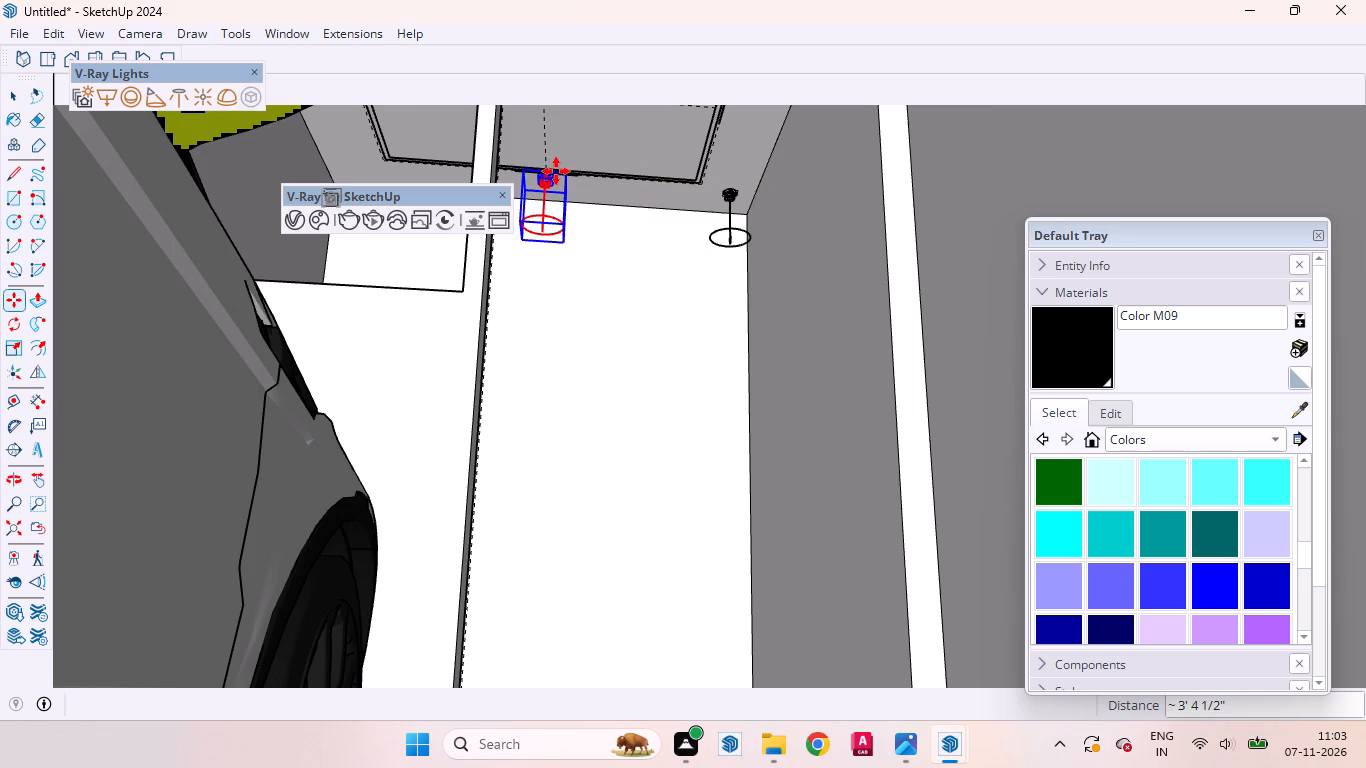
pyautogui.write('*2')
pyautogui.press('Return')
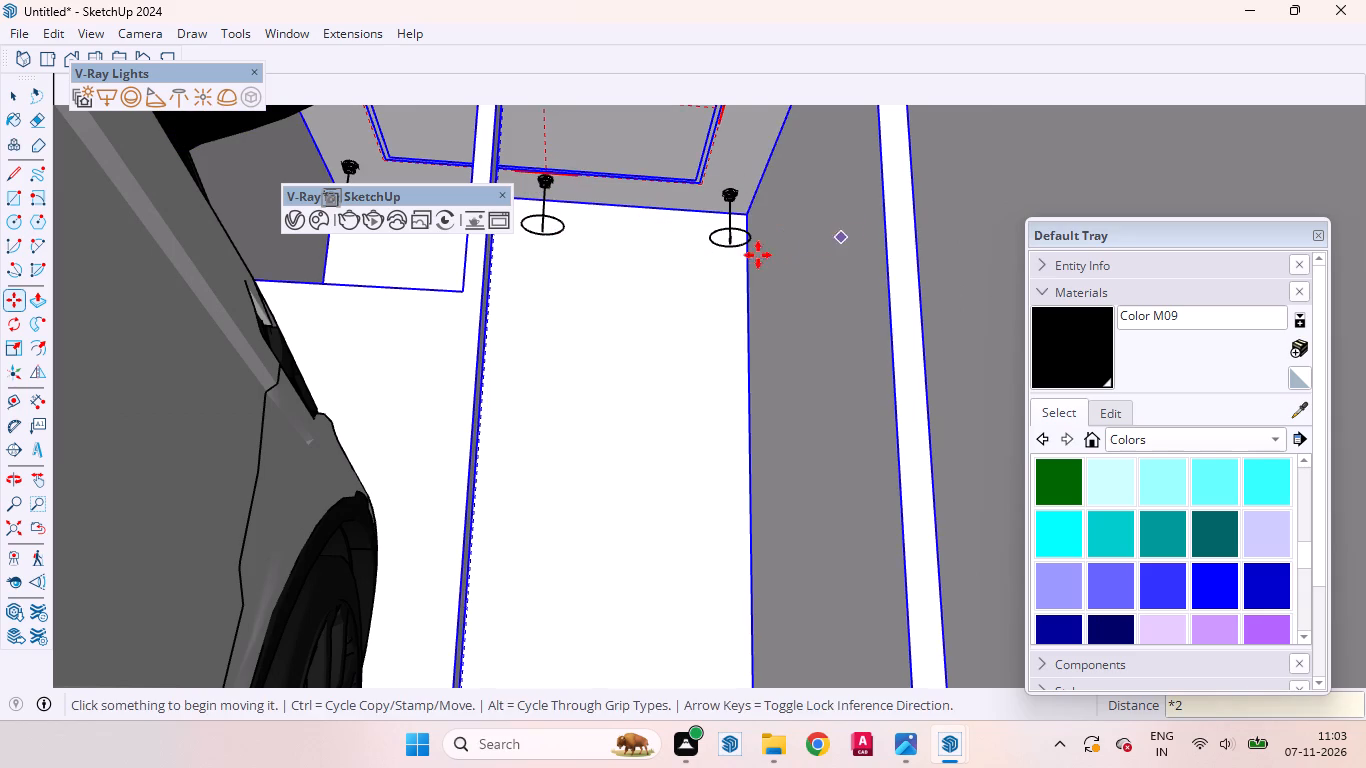
pyautogui.press('space')
# Examine the recess ceiling downlights from outside the house and up close at the far right corner.
pyautogui.scroll(-3, 669, 290)
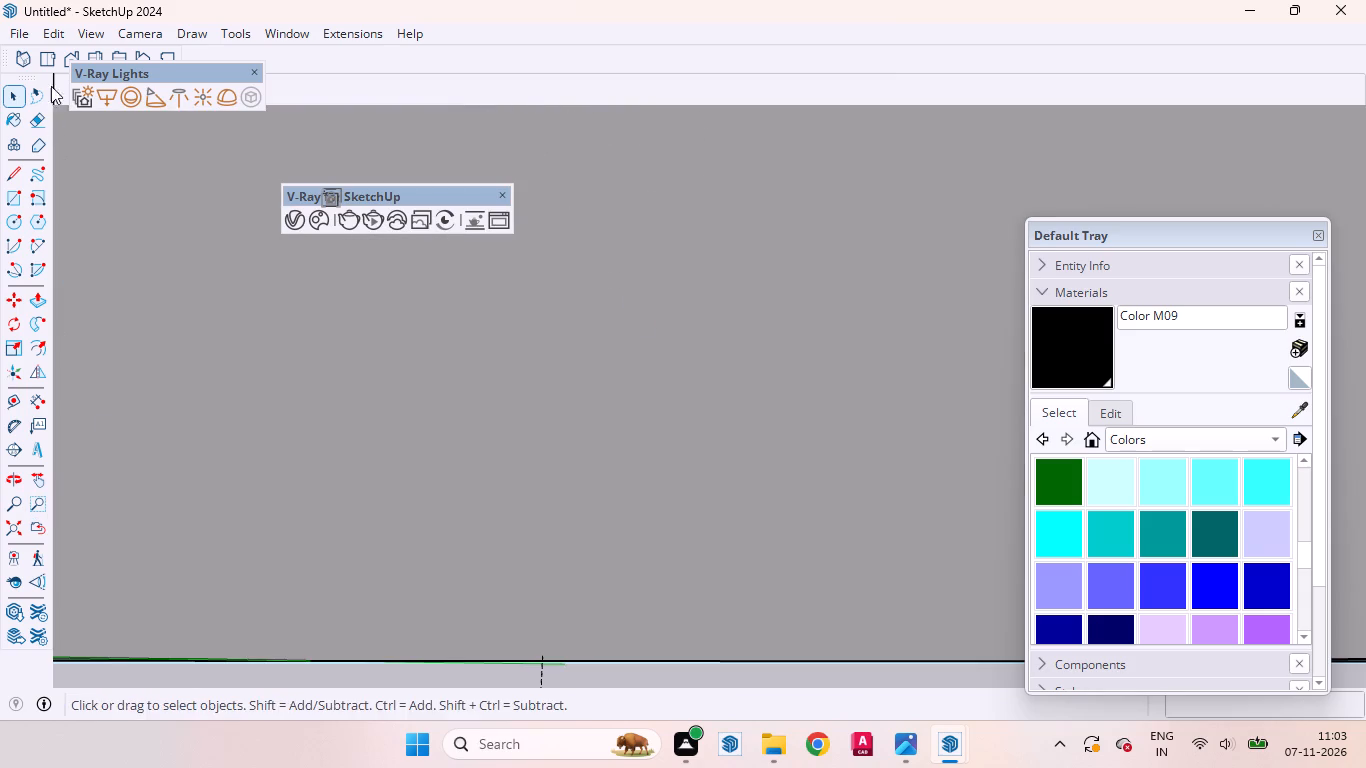
pyautogui.click(63, 60)
pyautogui.moveTo(315, 253); pyautogui.dragTo(379, 360, button='middle')
pyautogui.scroll(-7, 498, 131)
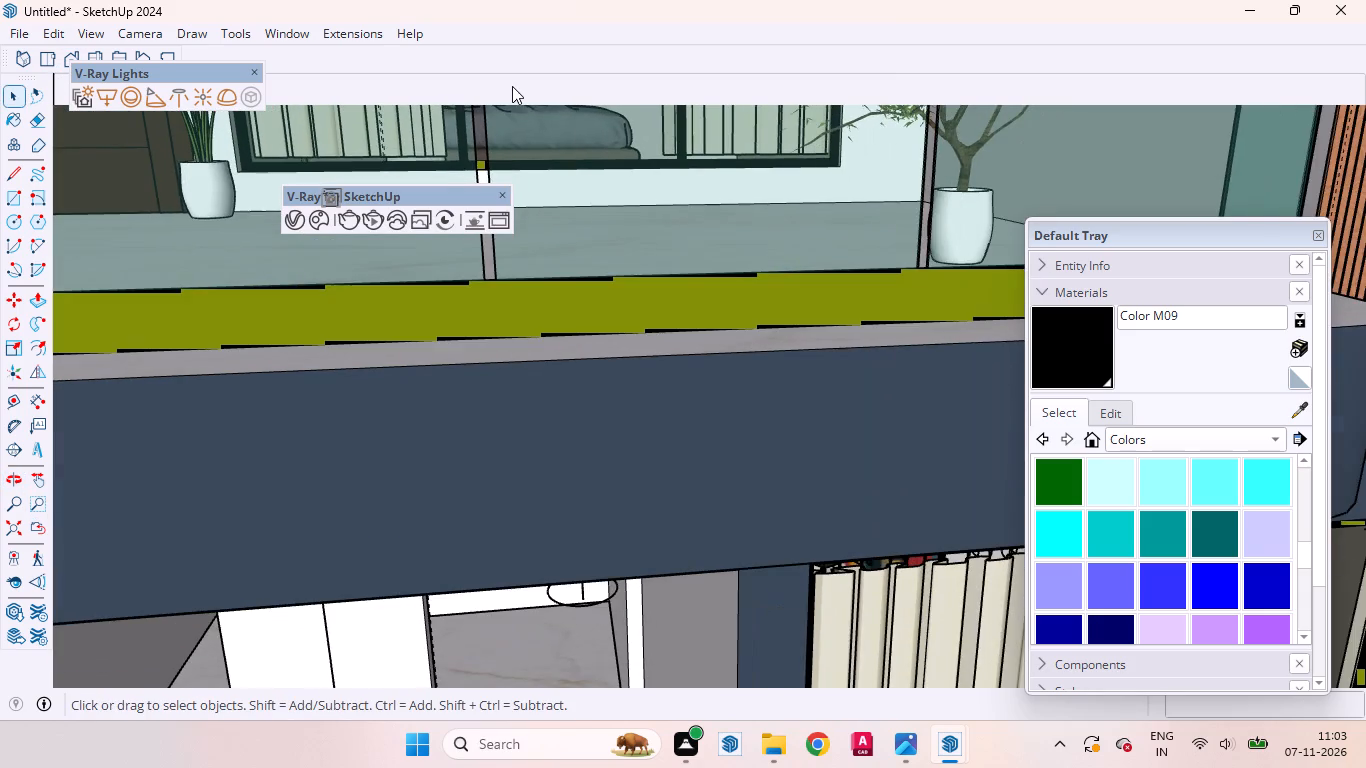
pyautogui.scroll(-20, 512, 86)
pyautogui.scroll(-14, 512, 86)
pyautogui.moveTo(539, 402); pyautogui.dragTo(671, 354, button='middle')
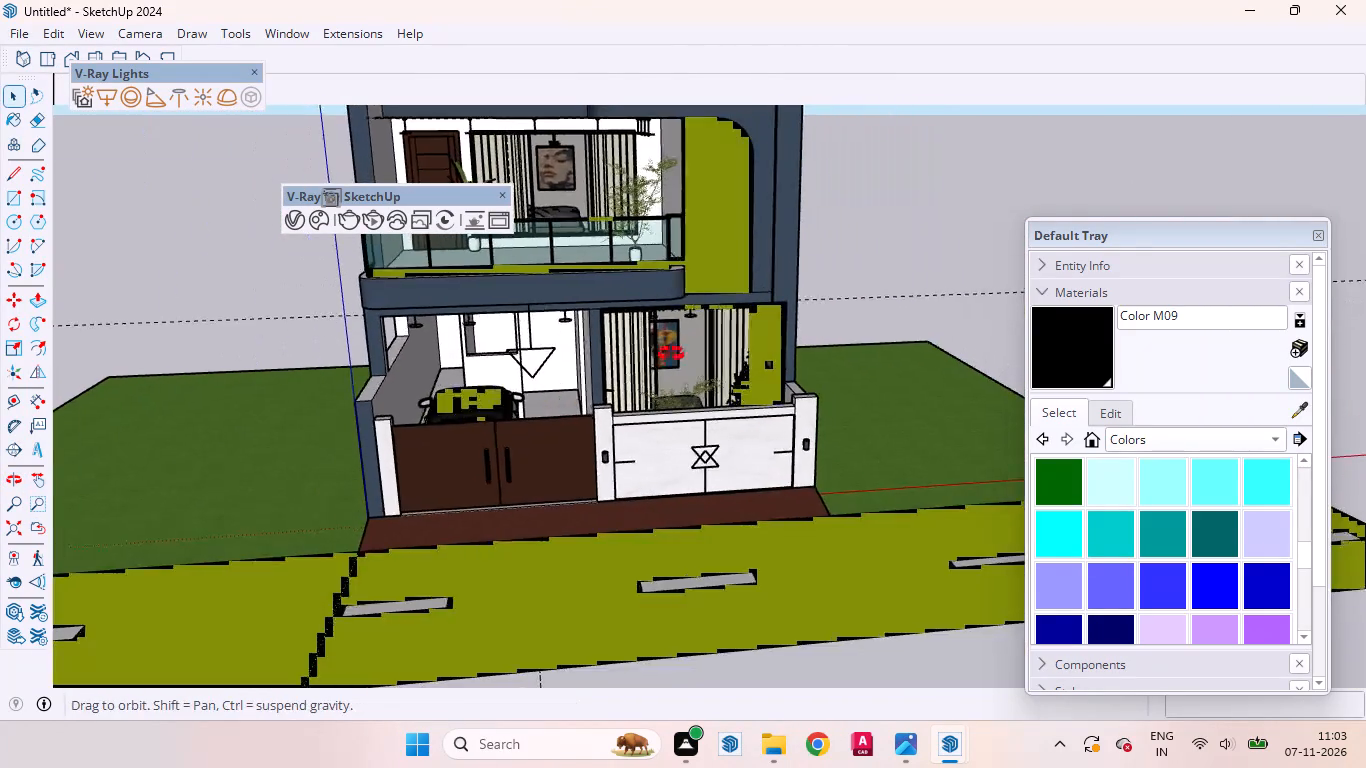
pyautogui.moveTo(671, 354); pyautogui.dragTo(715, 336, button='middle')
pyautogui.scroll(17, 493, 346)
pyautogui.moveTo(429, 396); pyautogui.dragTo(430, 320, button='middle')
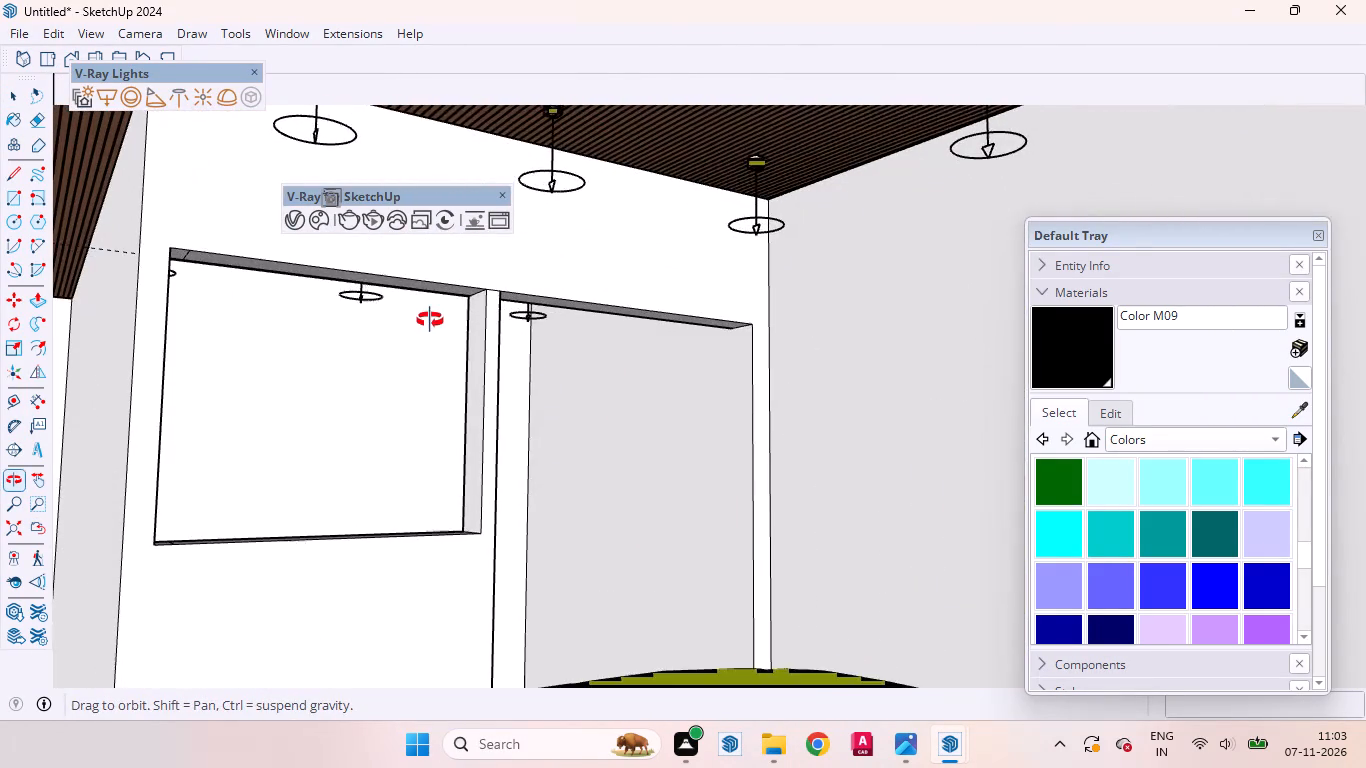
pyautogui.moveTo(430, 320); pyautogui.dragTo(514, 346, button='middle')
pyautogui.scroll(10, 473, 307)
pyautogui.moveTo(467, 351); pyautogui.dragTo(462, 315, button='middle')
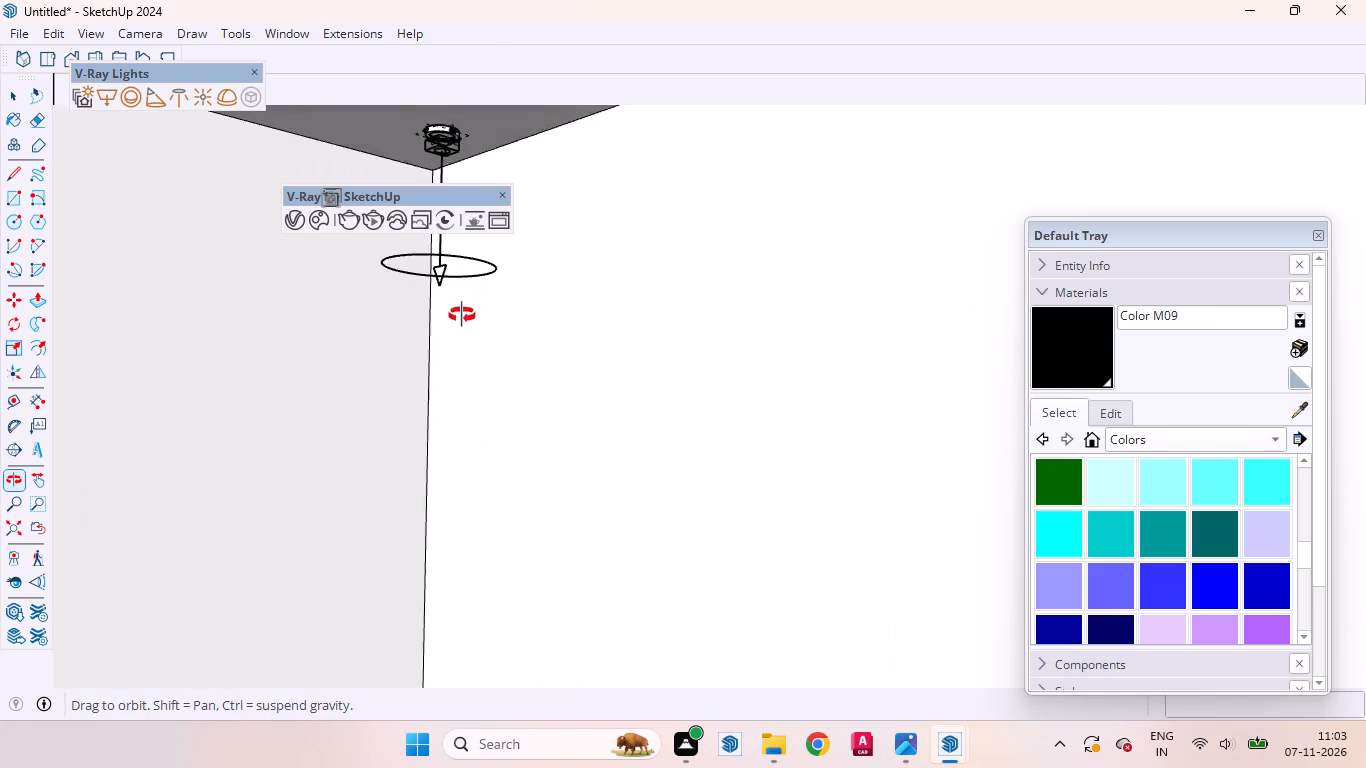
pyautogui.moveTo(462, 315); pyautogui.dragTo(234, 332, button='middle')
pyautogui.moveTo(598, 318); pyautogui.dragTo(566, 281, button='middle')
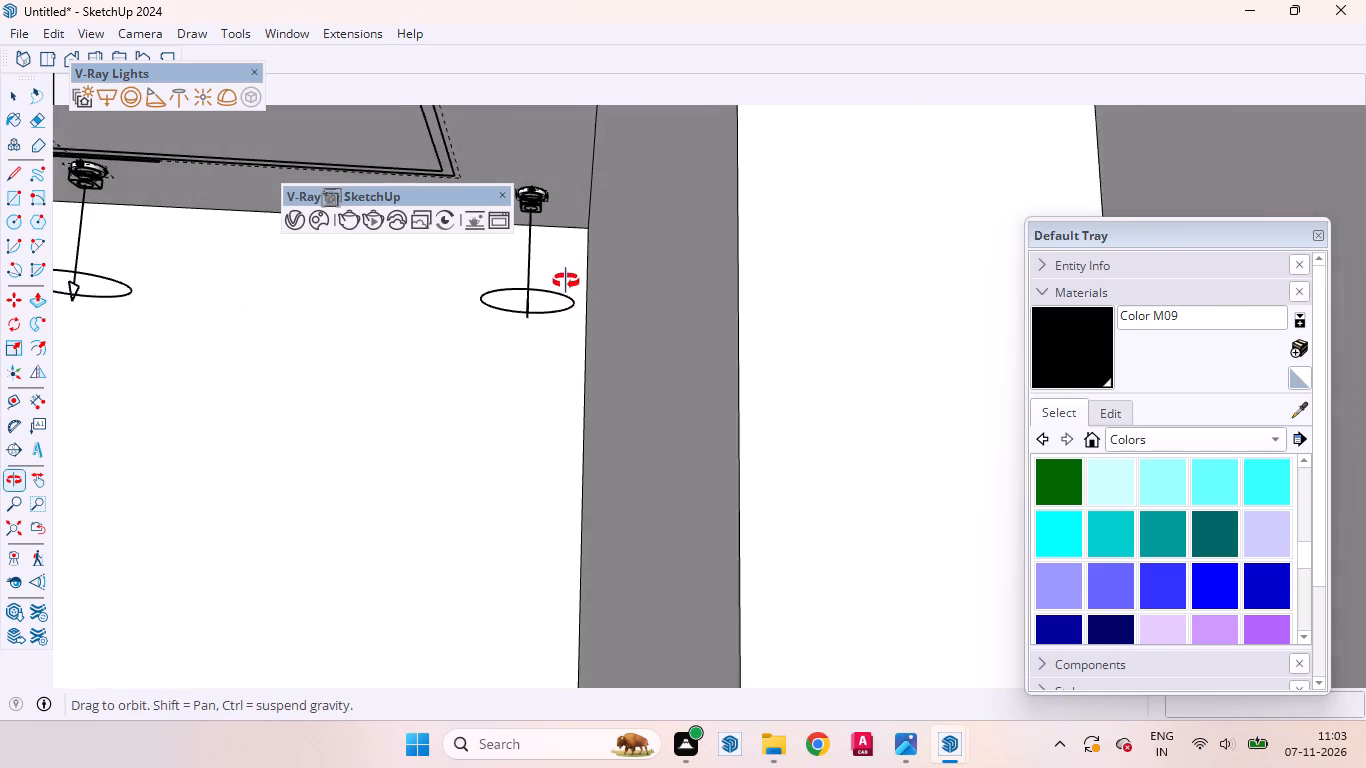
pyautogui.moveTo(566, 281); pyautogui.dragTo(574, 278, button='middle')
pyautogui.scroll(3, 580, 202)
pyautogui.scroll(-20, 741, 249)
pyautogui.scroll(-2, 741, 249)
pyautogui.scroll(2, 856, 233)
pyautogui.scroll(-2, 856, 233)
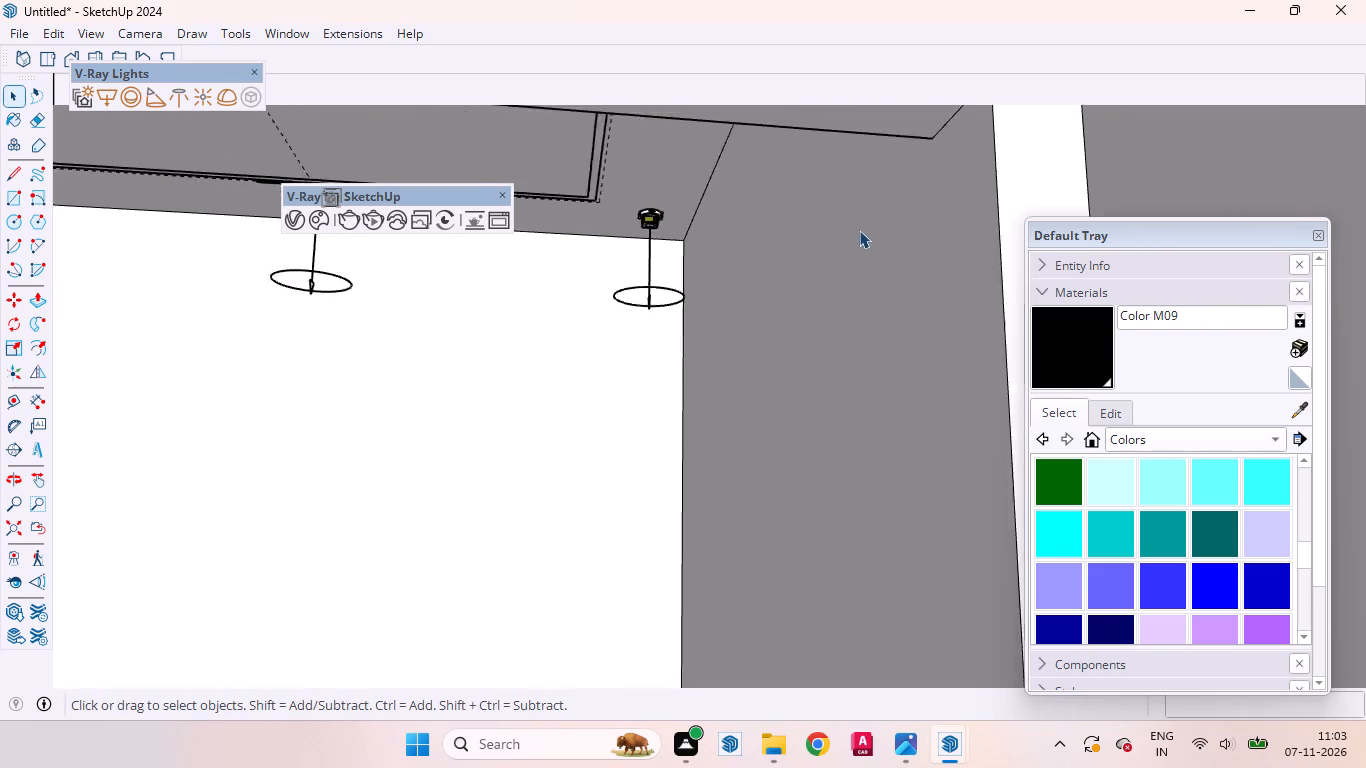
pyautogui.scroll(-9, 859, 230)
pyautogui.scroll(20, 677, 182)
pyautogui.scroll(7, 677, 182)
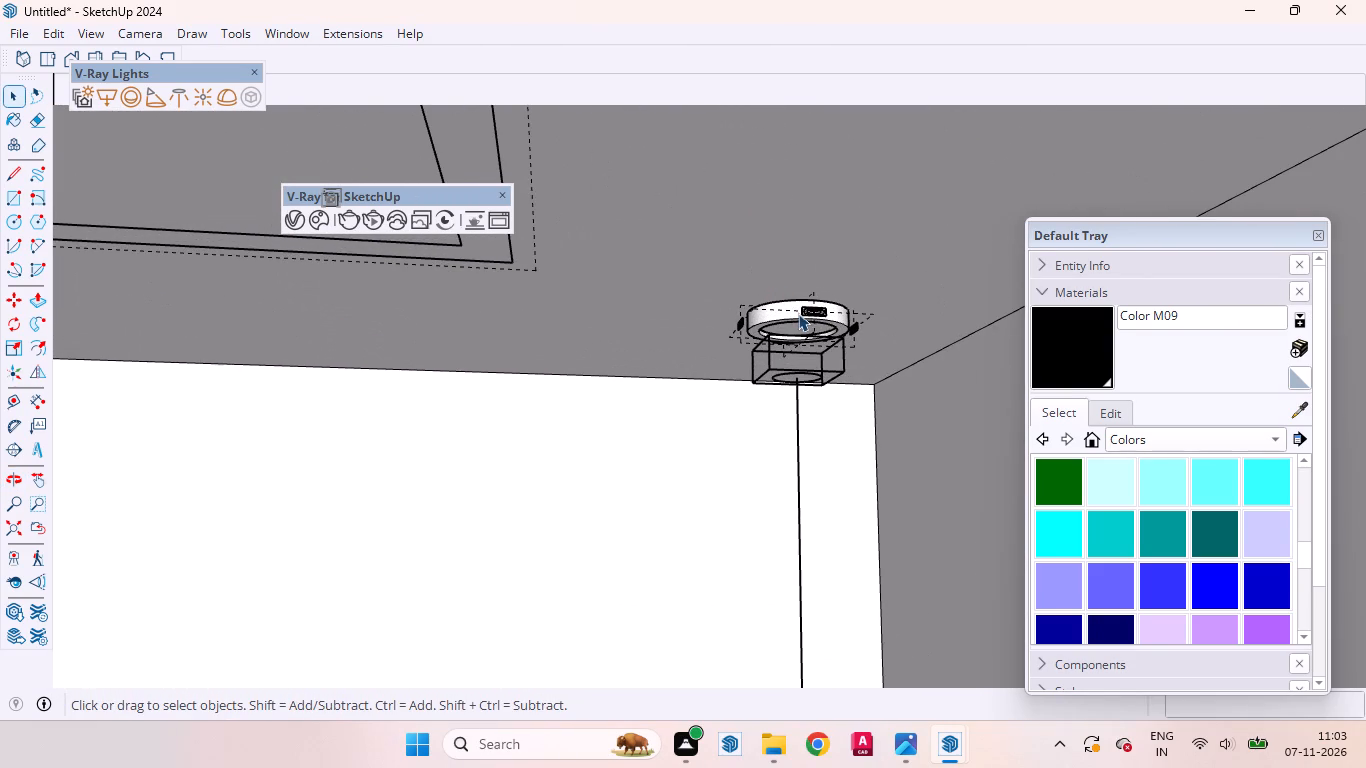
# Copy the far right corner downlight and its V-Ray light along the recess ceiling's side border, making 2 copies spaced about 2' 9 5/16" apart.
pyautogui.click(798, 311)
pyautogui.click(792, 312)
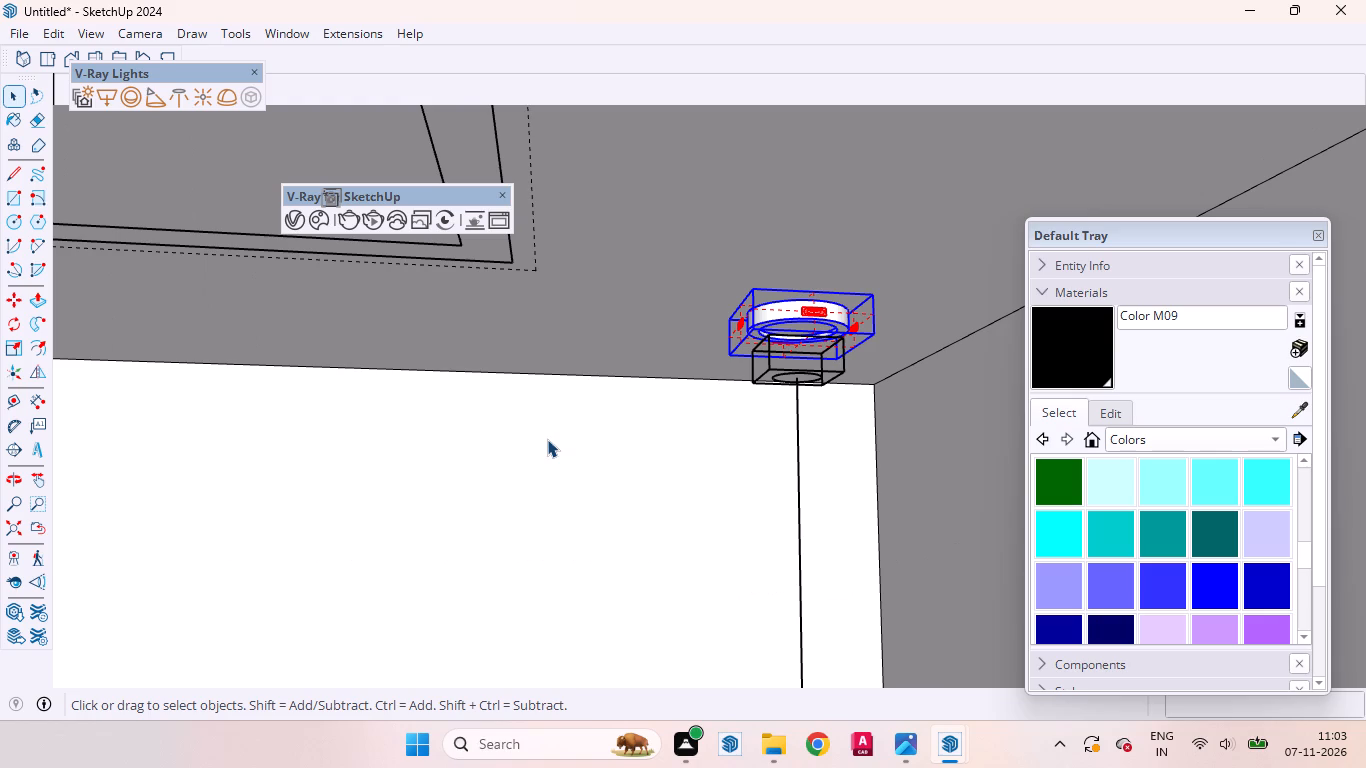
pyautogui.keyDown('ctrl'); pyautogui.click(788, 366); pyautogui.keyUp('ctrl')
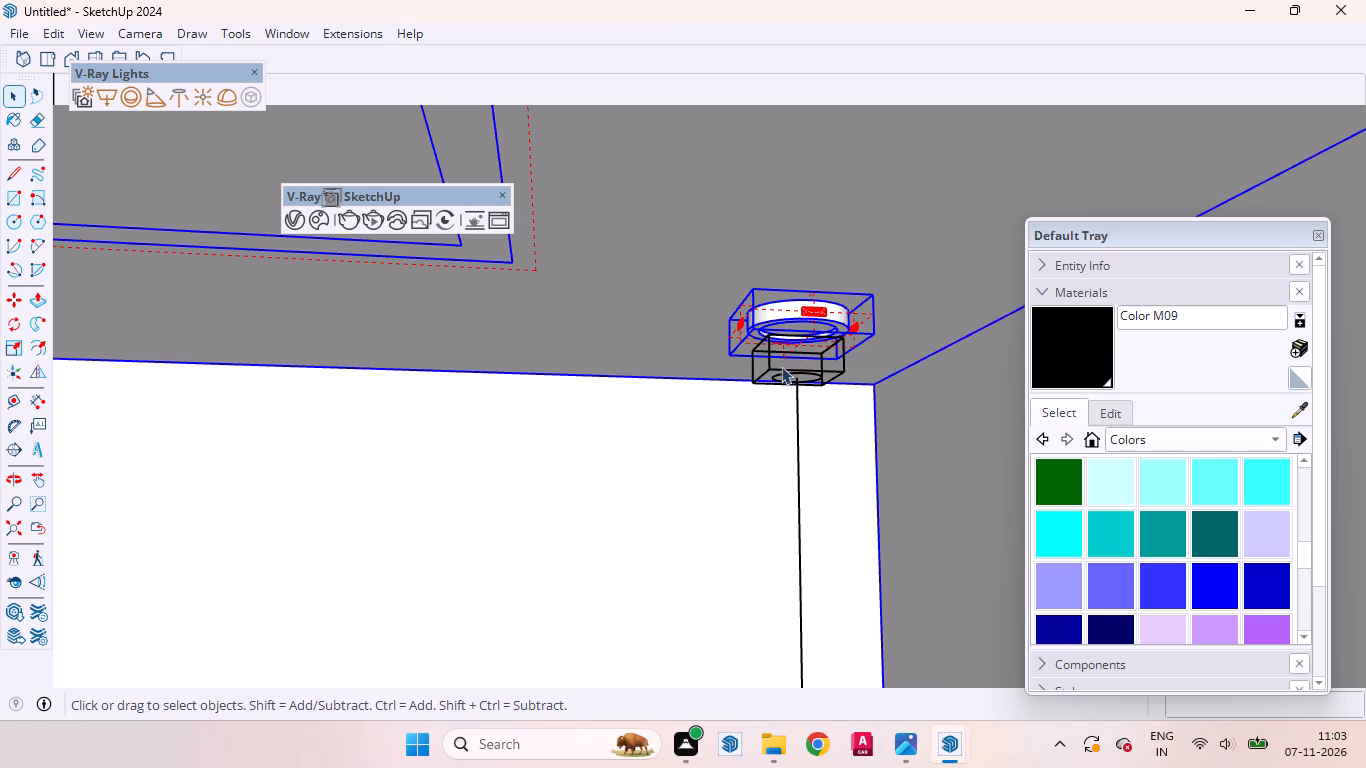
pyautogui.keyDown('shift'); pyautogui.click(711, 286); pyautogui.keyUp('shift')
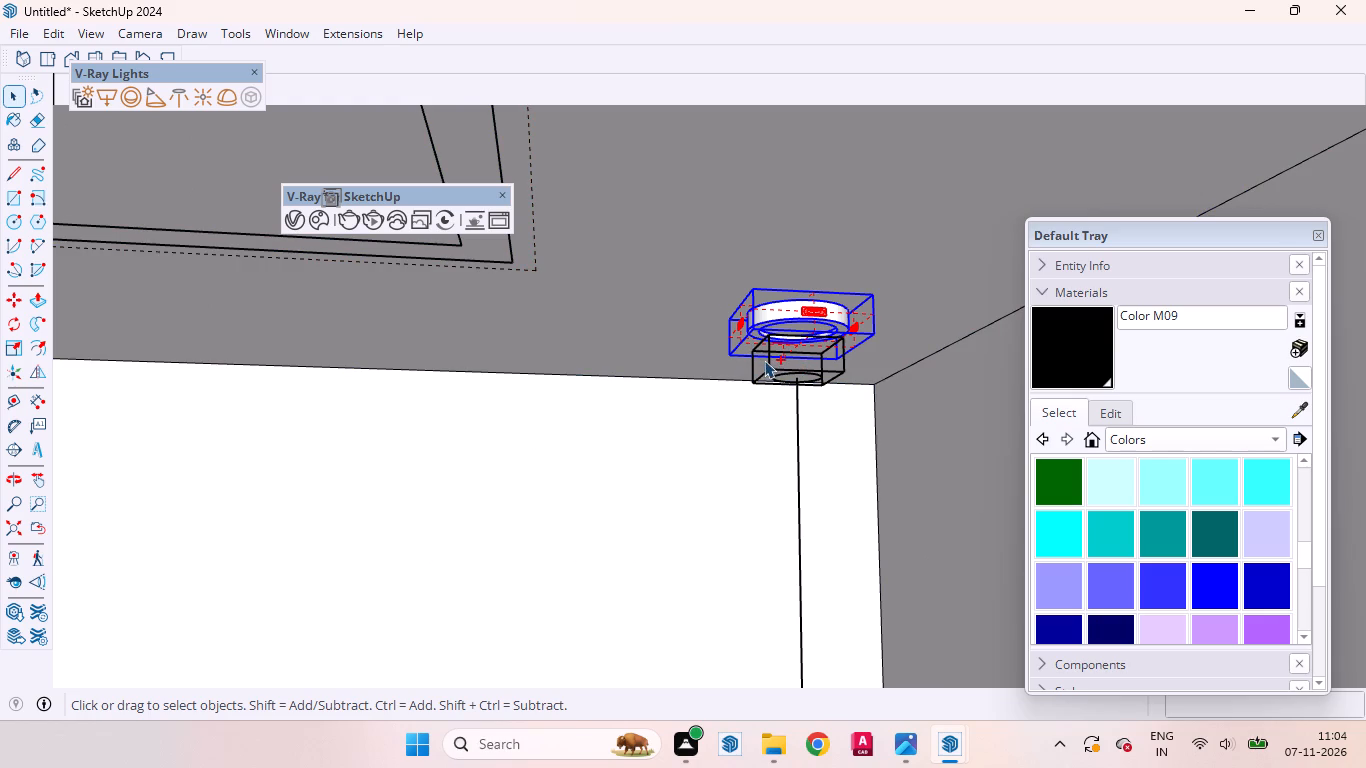
pyautogui.keyDown('ctrl'); pyautogui.click(768, 365); pyautogui.keyUp('ctrl')
pyautogui.scroll(-9, 722, 375)
pyautogui.moveTo(717, 395); pyautogui.dragTo(729, 399, button='middle')
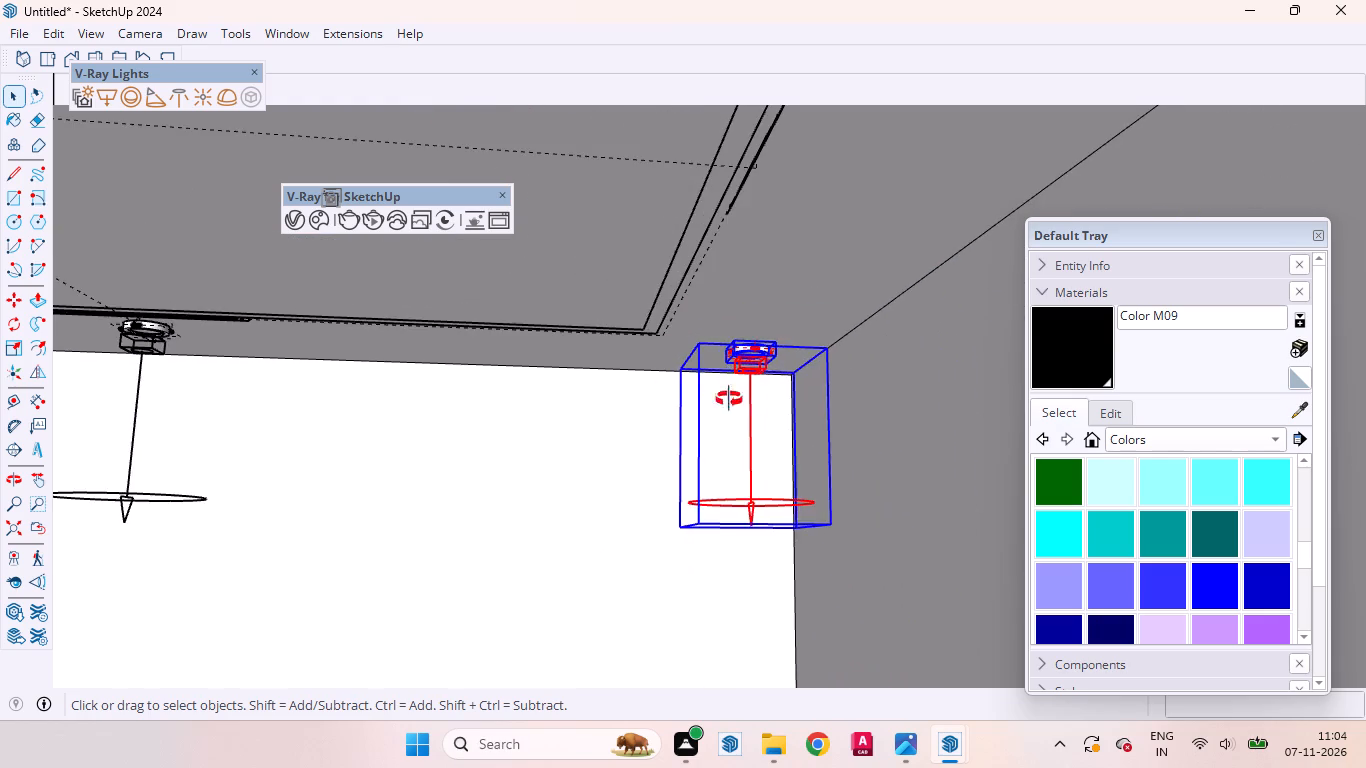
pyautogui.moveTo(729, 399); pyautogui.dragTo(1073, 400, button='middle')
pyautogui.scroll(-4, 684, 302)
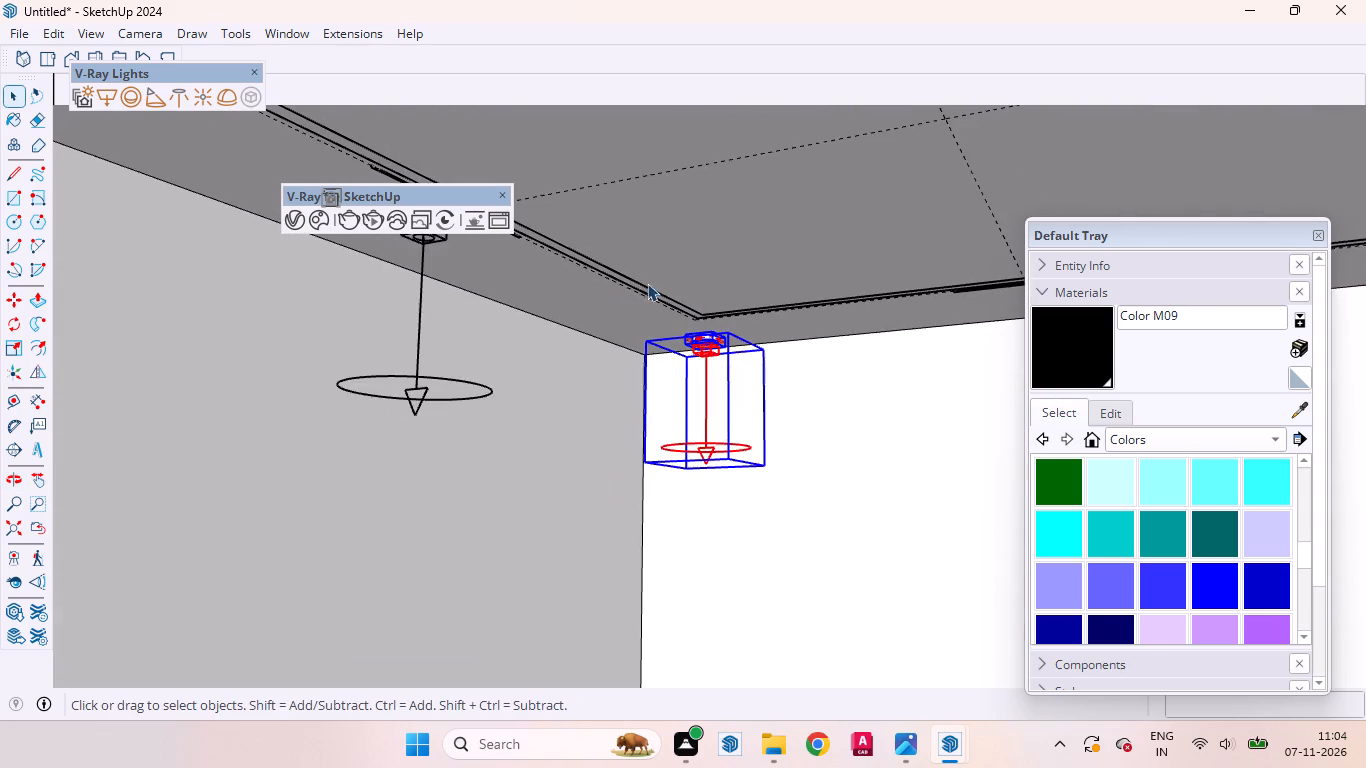
pyautogui.scroll(-3, 627, 279)
pyautogui.click(40, 521)
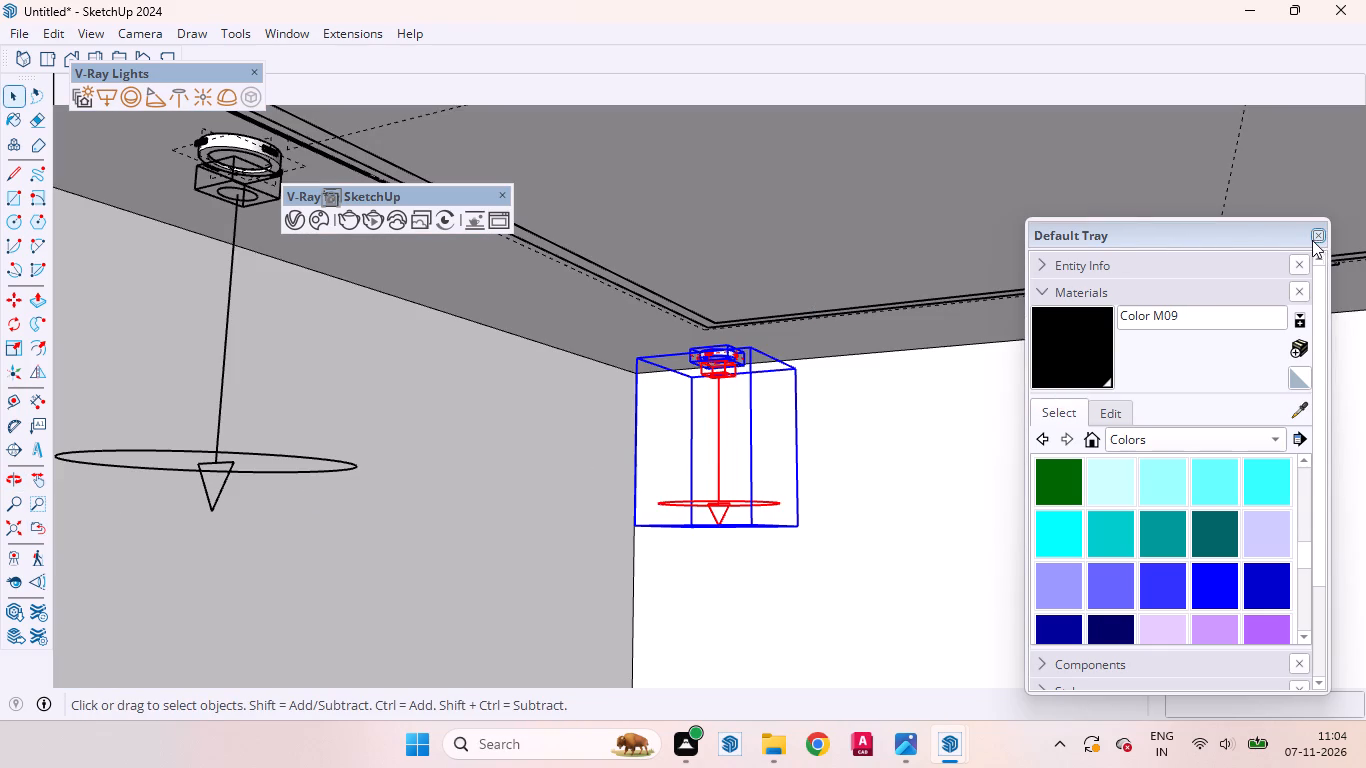
pyautogui.moveTo(1232, 236); pyautogui.dragTo(269, 494)
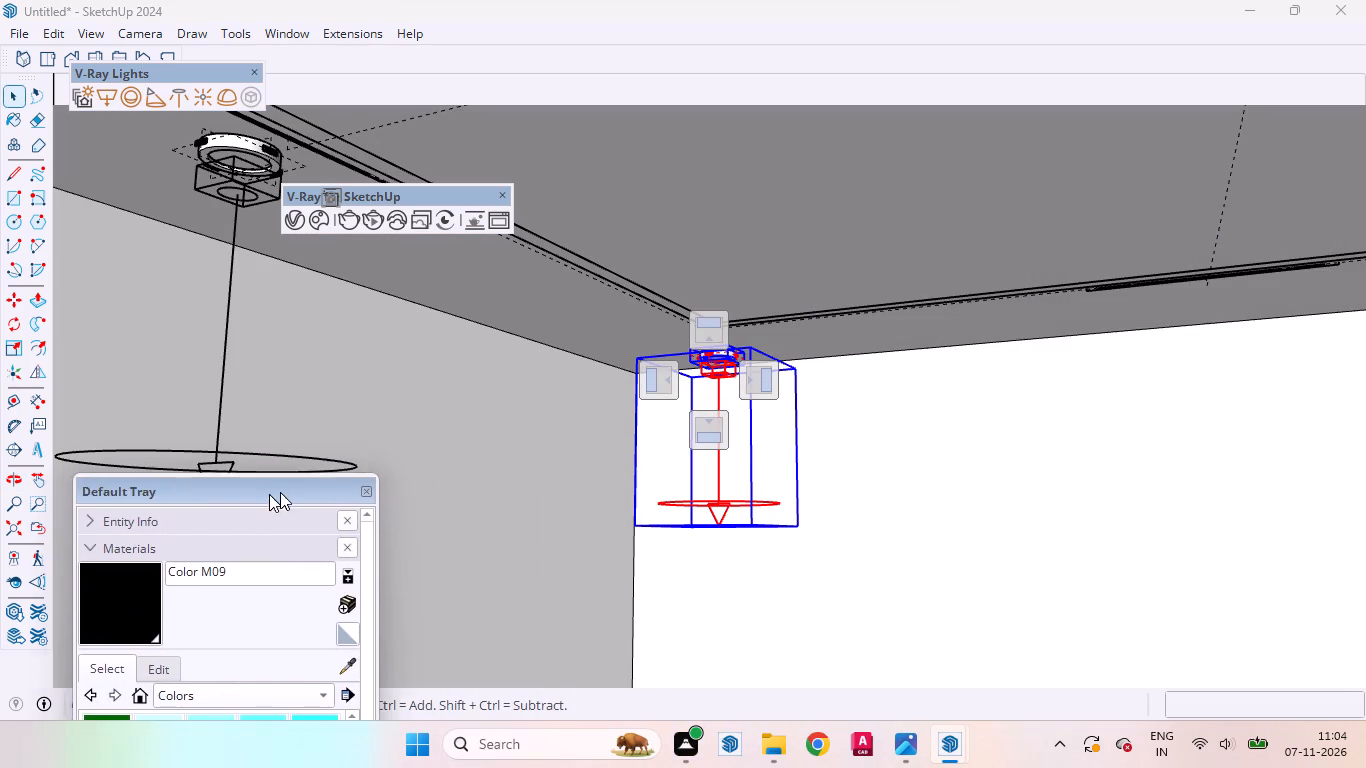
pyautogui.moveTo(269, 494); pyautogui.dragTo(224, 627)
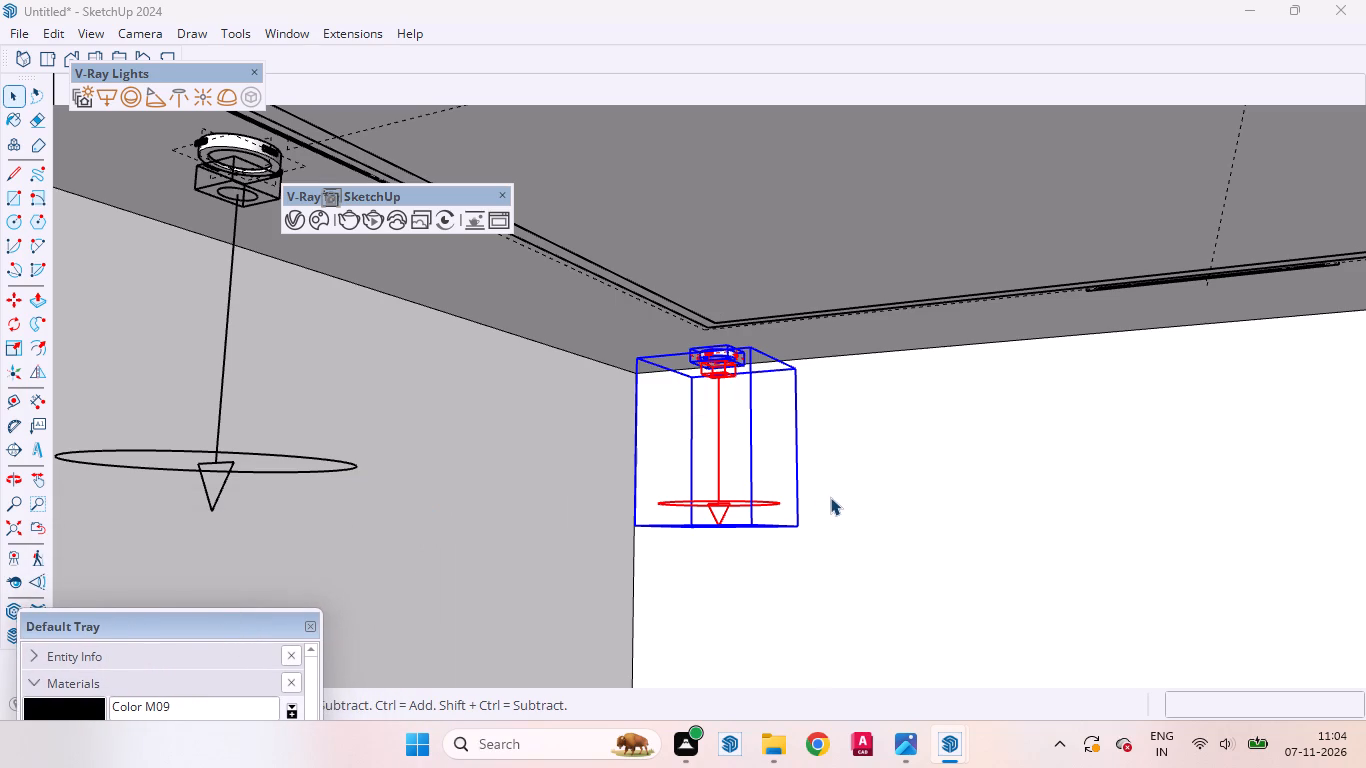
pyautogui.press('m')
pyautogui.click(730, 595)
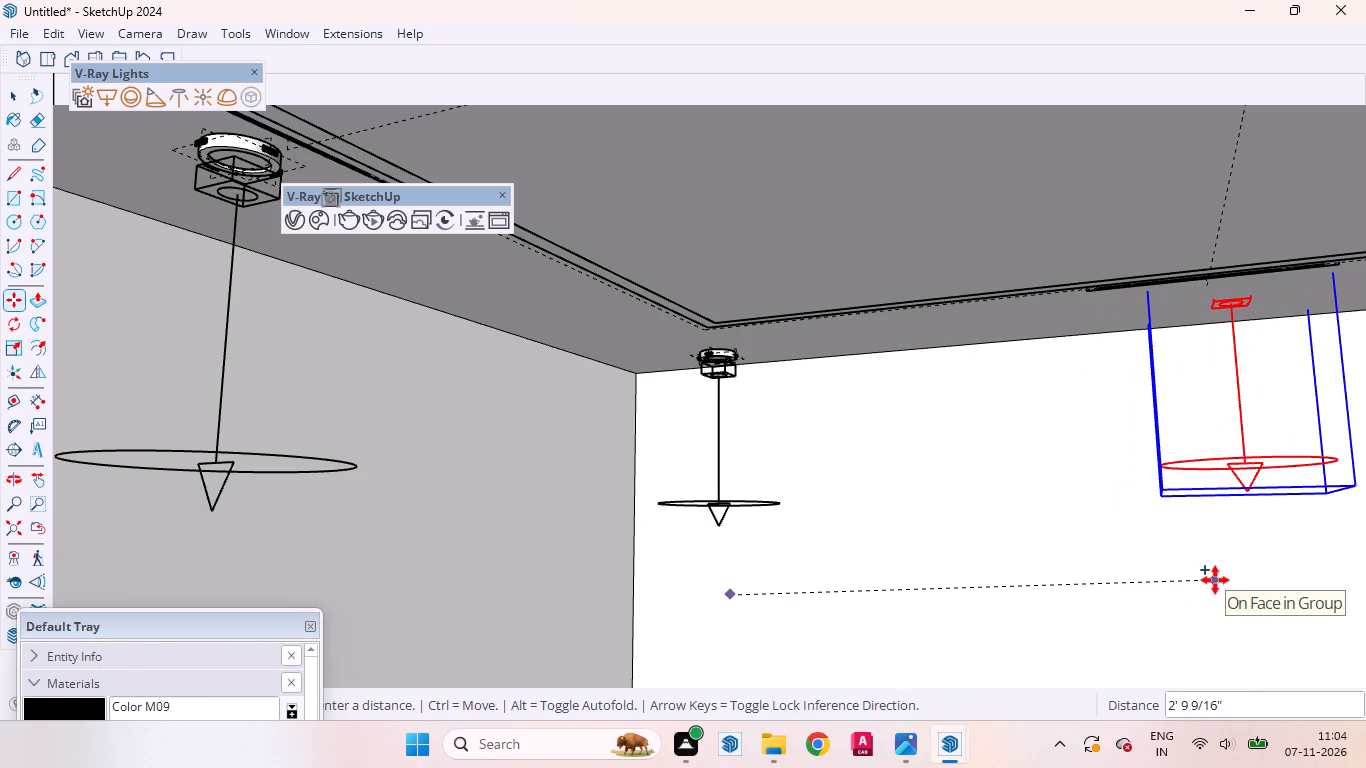
pyautogui.click(1213, 602)
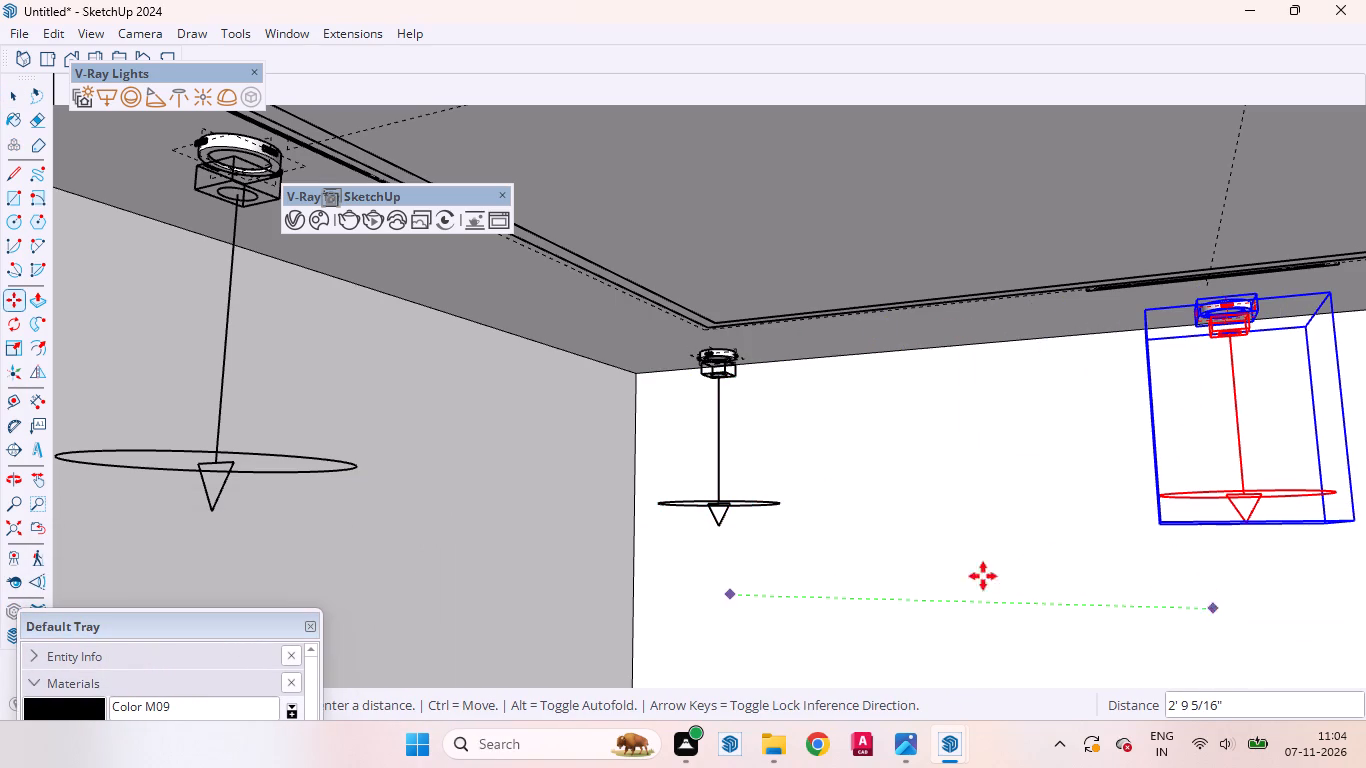
pyautogui.press('Up')
pyautogui.write('*2')
pyautogui.press('Return')
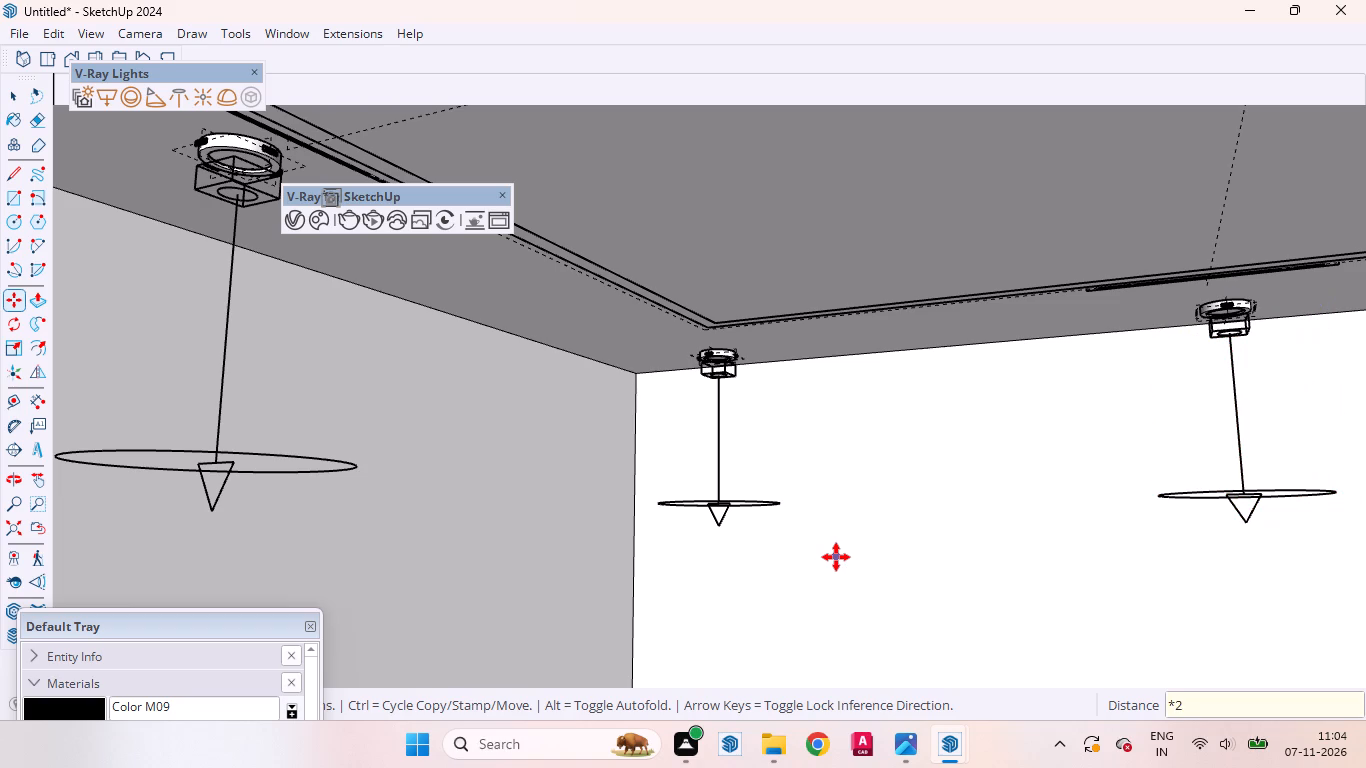
pyautogui.press('space')
# Inspect the placement of the copied downlights around the recess ceiling from below and from outside the gate.
pyautogui.moveTo(652, 559); pyautogui.dragTo(401, 336, button='middle')
pyautogui.scroll(-3, 486, 421)
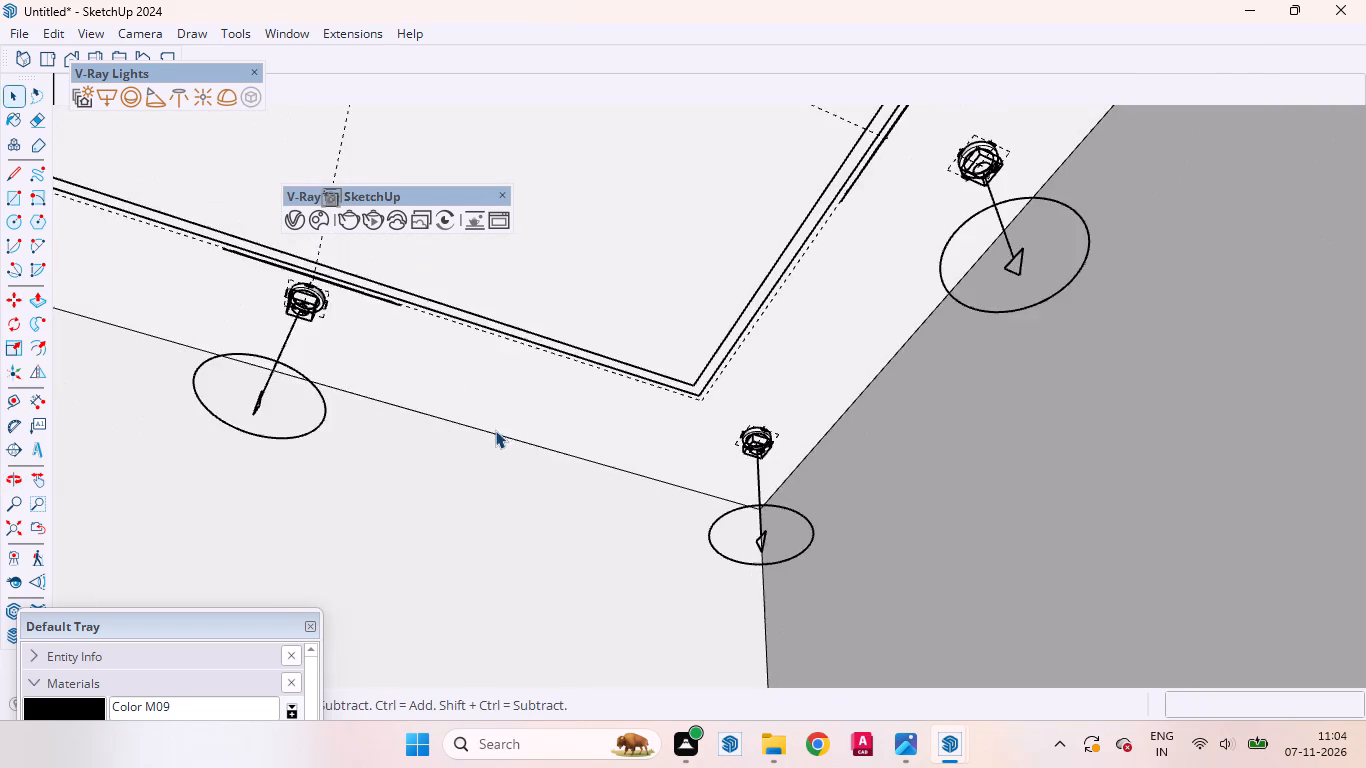
pyautogui.scroll(-7, 495, 430)
pyautogui.moveTo(603, 402); pyautogui.dragTo(632, 387, button='middle')
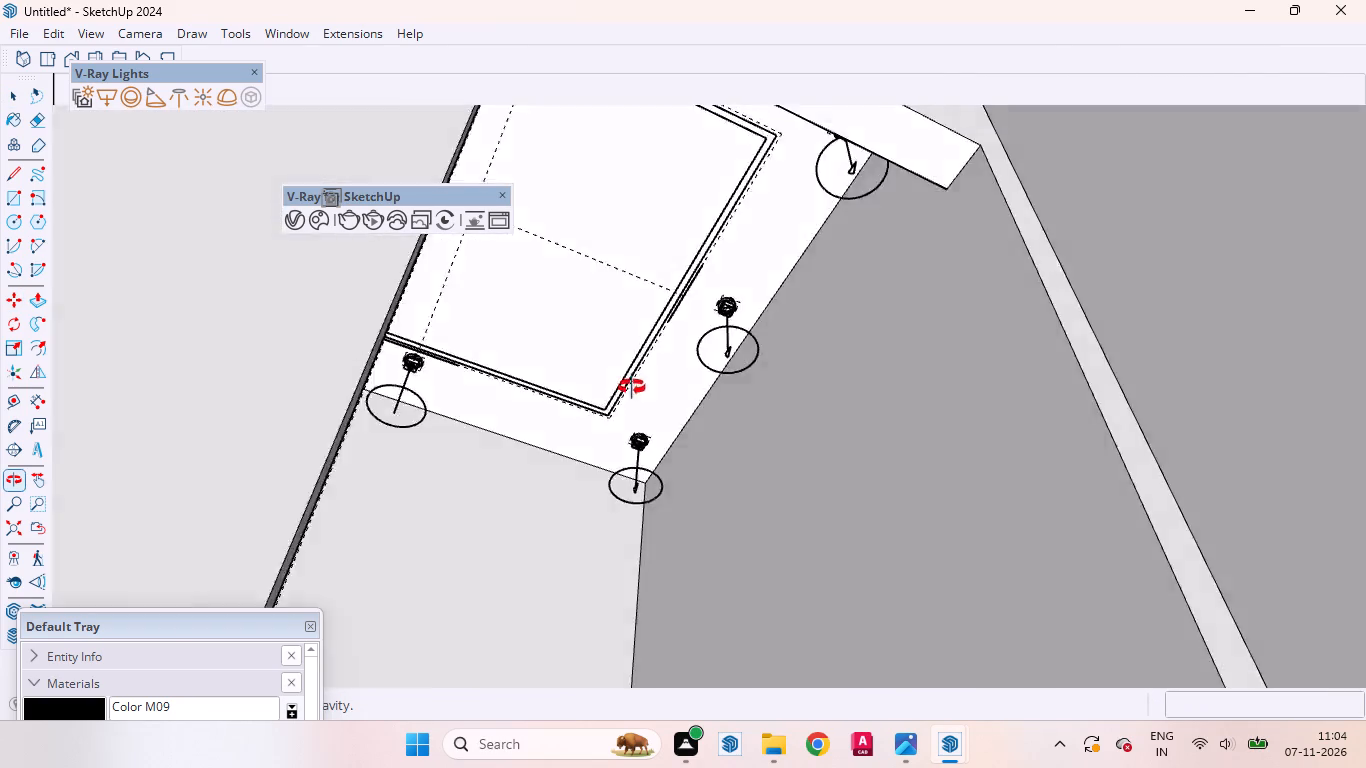
pyautogui.moveTo(632, 387); pyautogui.dragTo(661, 418, button='middle')
pyautogui.scroll(1, 661, 418)
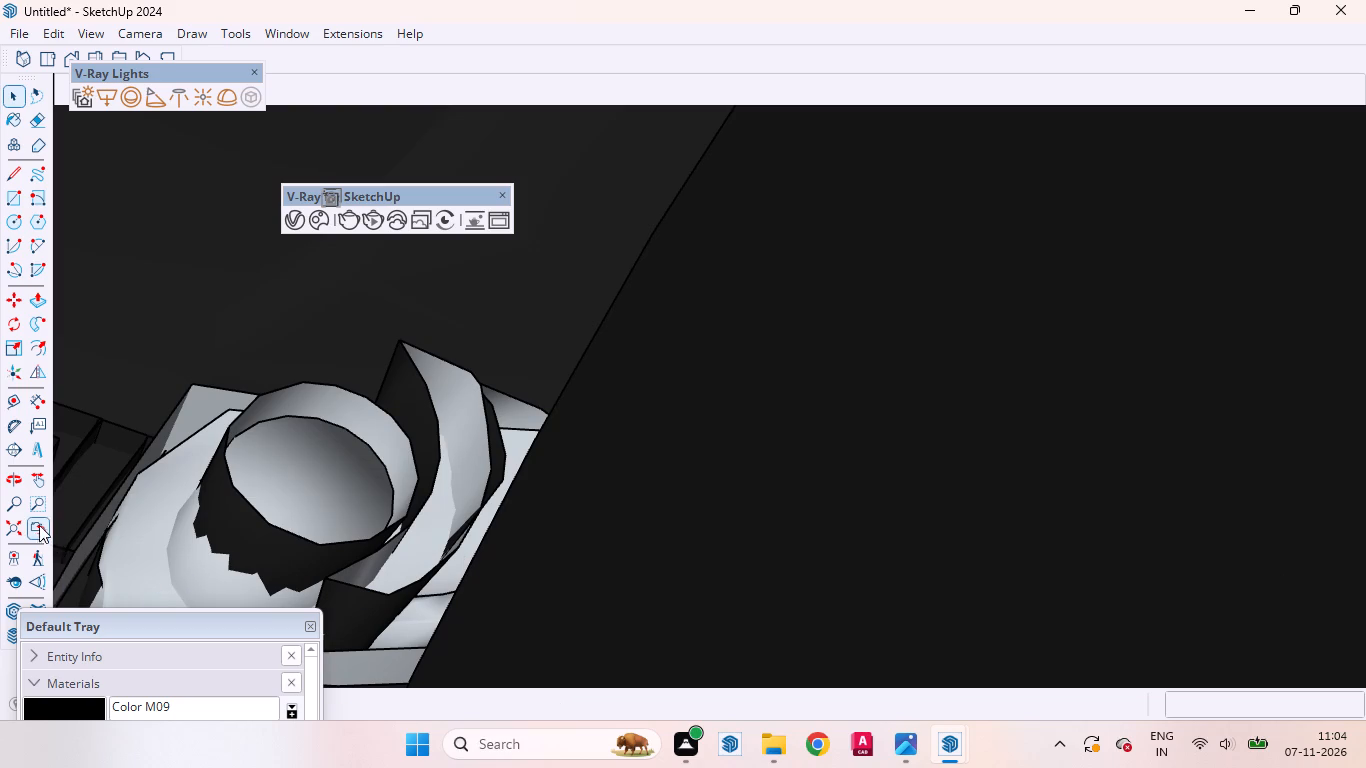
pyautogui.click(38, 523)
pyautogui.click(41, 525)
pyautogui.moveTo(693, 399); pyautogui.dragTo(683, 400, button='middle')
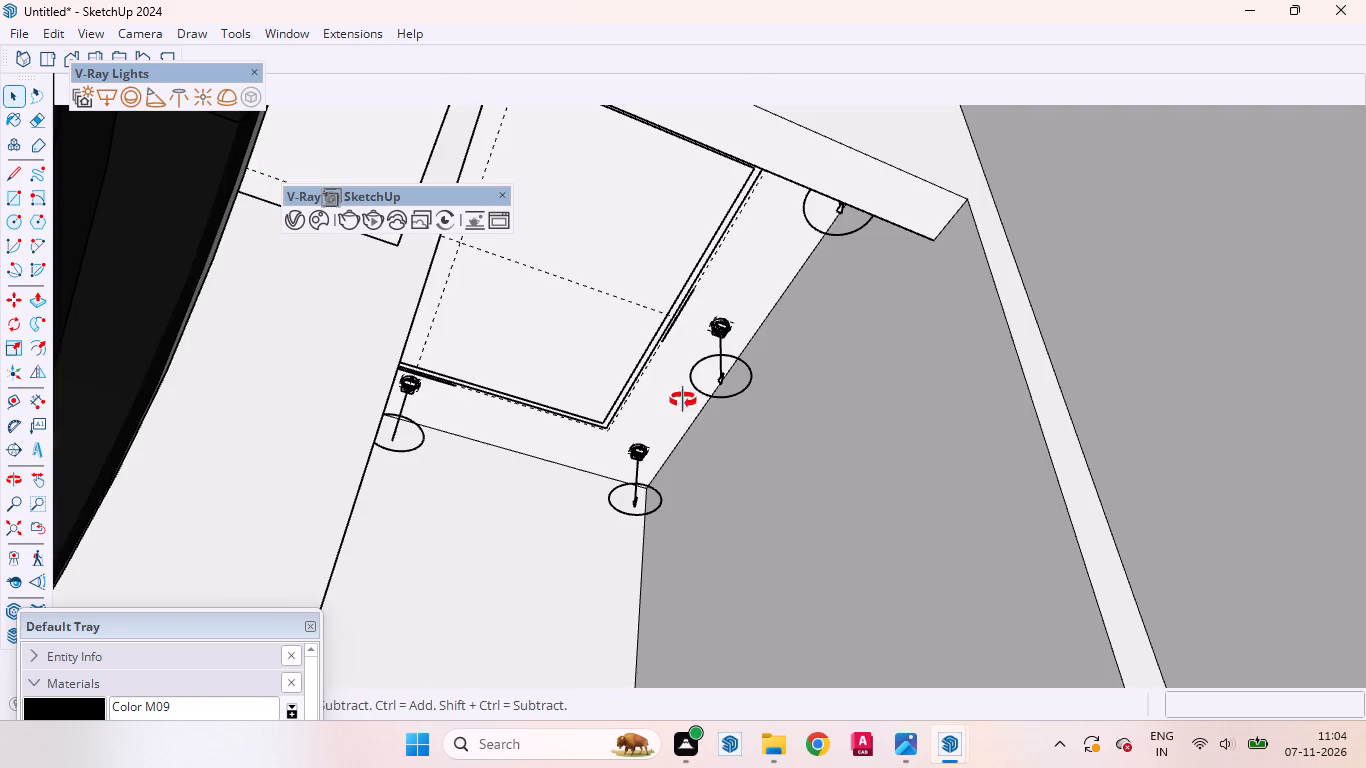
pyautogui.moveTo(683, 400); pyautogui.dragTo(632, 393, button='middle')
pyautogui.scroll(-3, 634, 417)
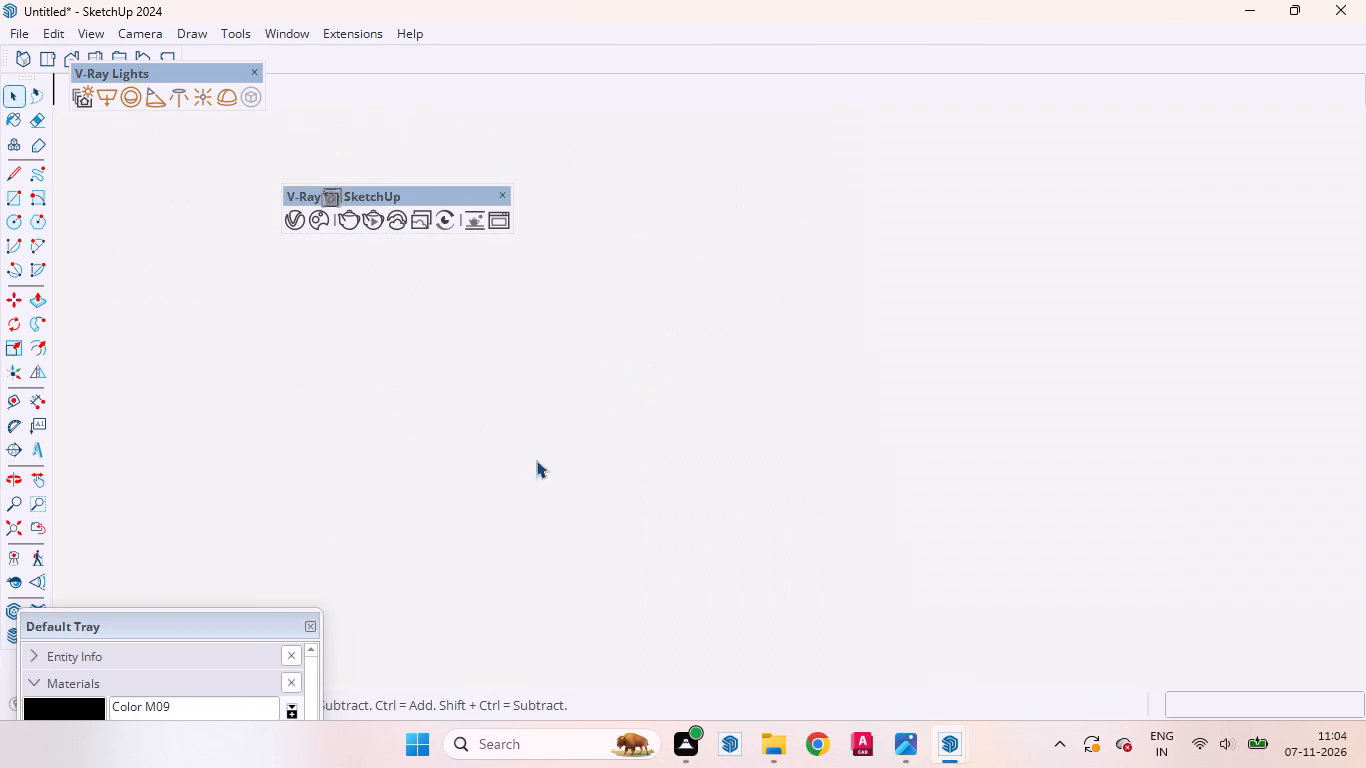
pyautogui.click(34, 526)
pyautogui.moveTo(888, 264); pyautogui.dragTo(895, 514, button='middle')
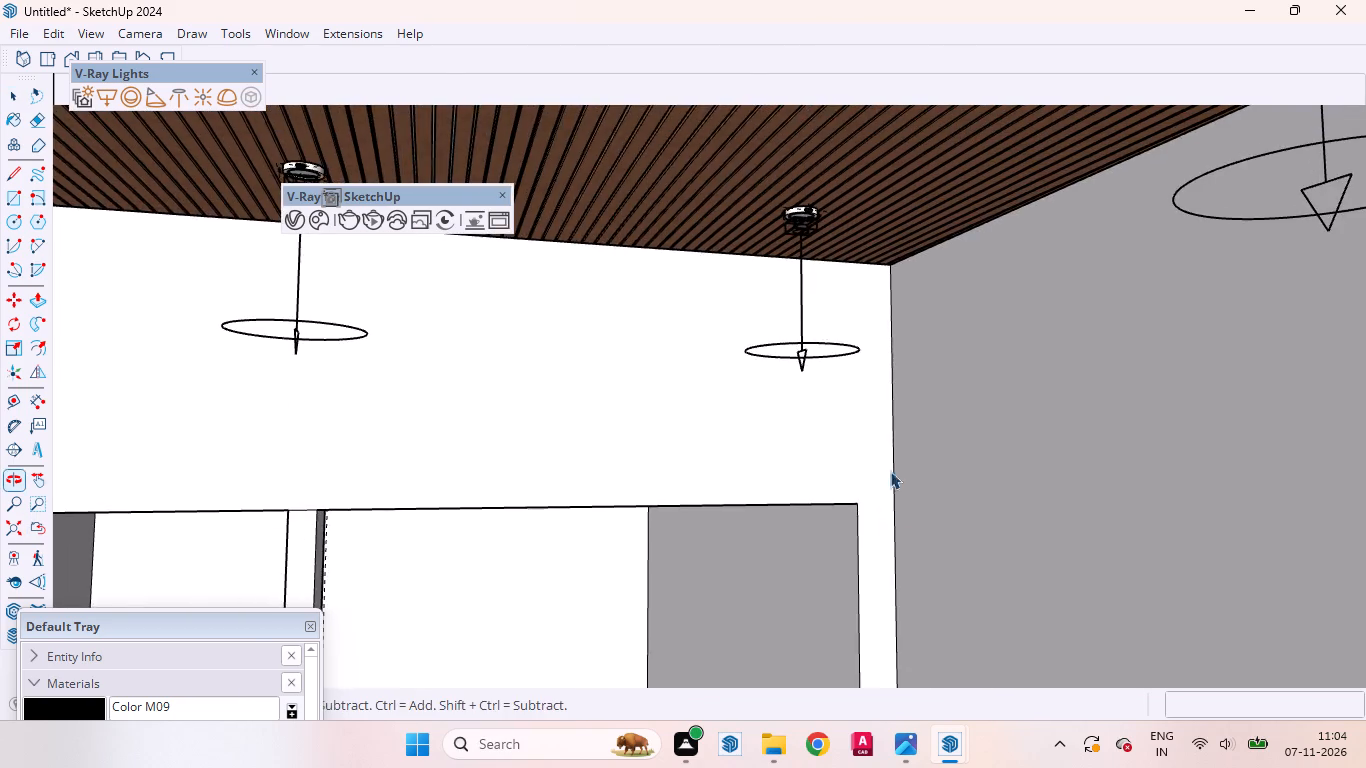
pyautogui.scroll(-18, 871, 360)
pyautogui.scroll(5, 800, 346)
pyautogui.scroll(-4, 773, 285)
pyautogui.scroll(4, 773, 285)
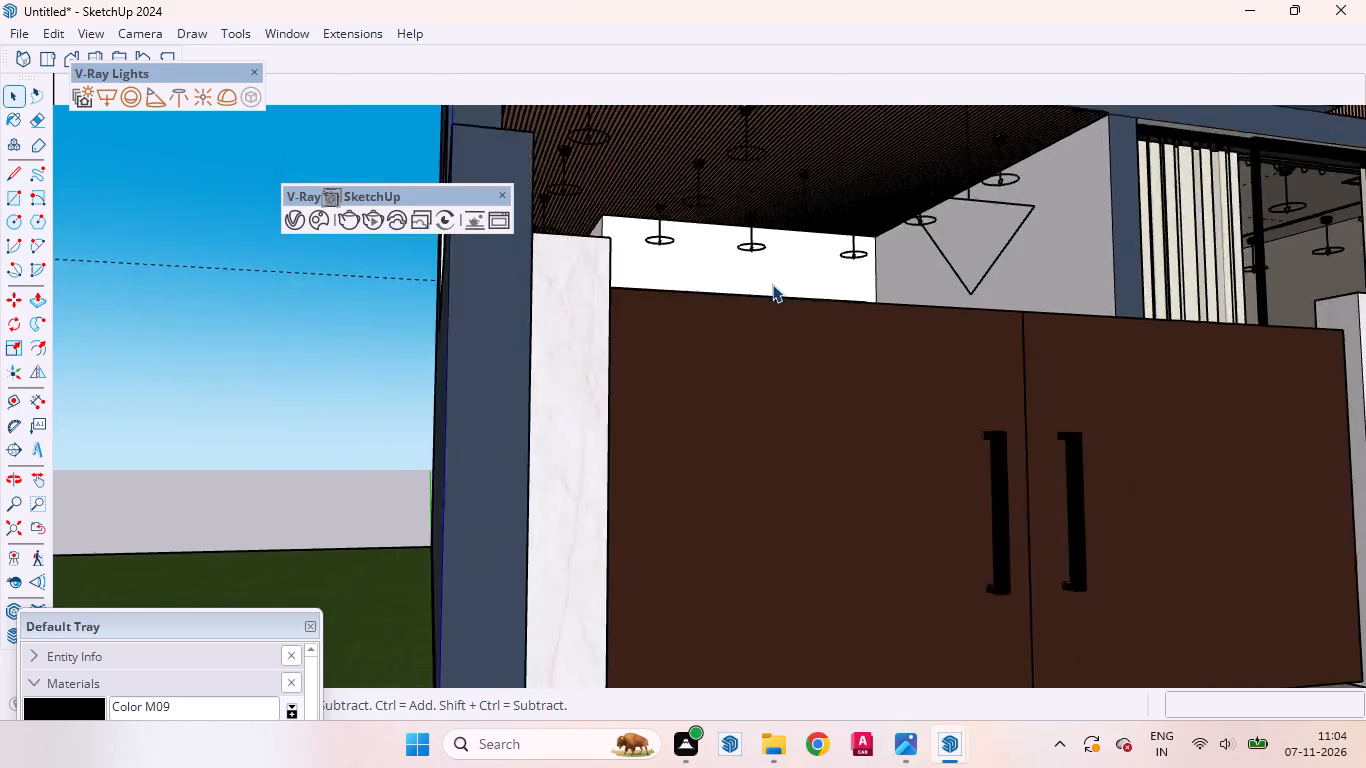
pyautogui.scroll(10, 772, 284)
pyautogui.moveTo(757, 418); pyautogui.dragTo(642, 256, button='middle')
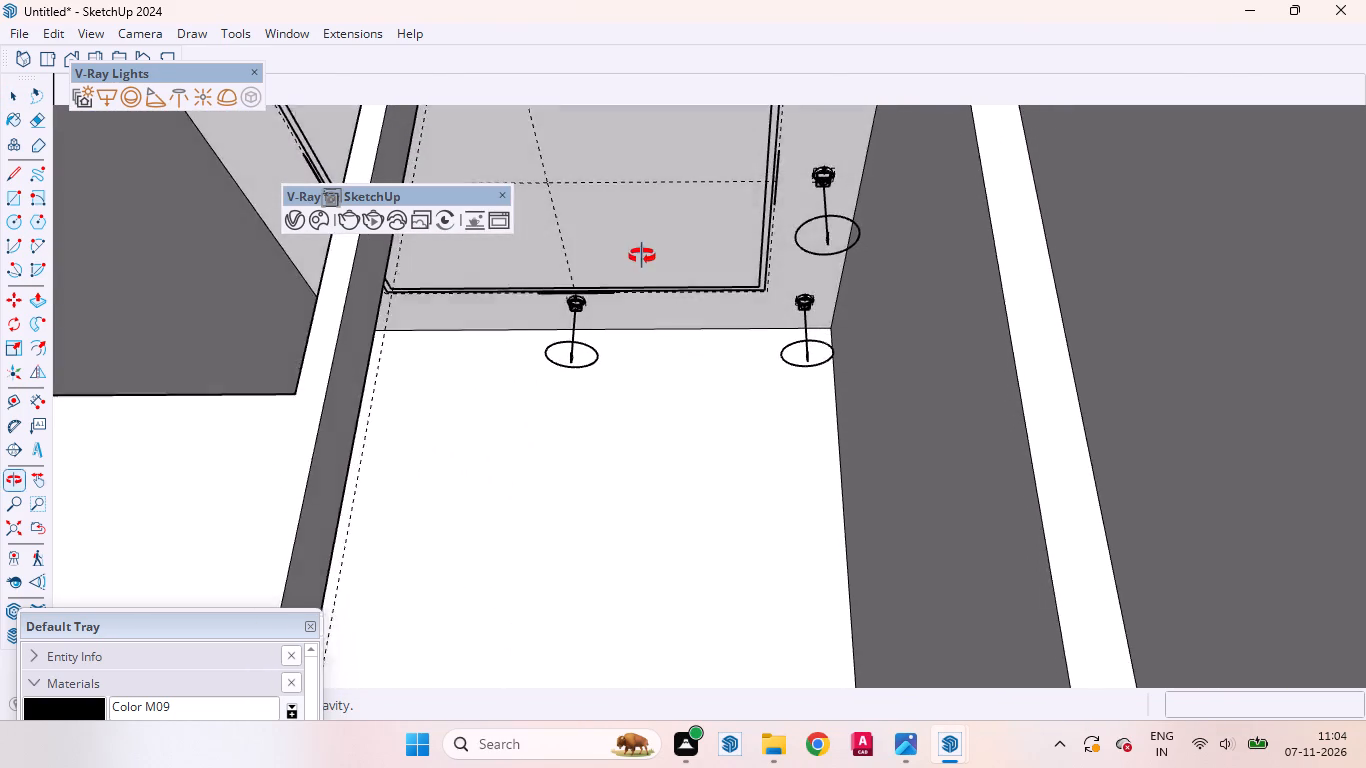
pyautogui.moveTo(642, 256); pyautogui.dragTo(729, 290, button='middle')
pyautogui.scroll(1, 877, 173)
pyautogui.scroll(-1, 877, 173)
pyautogui.scroll(2, 877, 173)
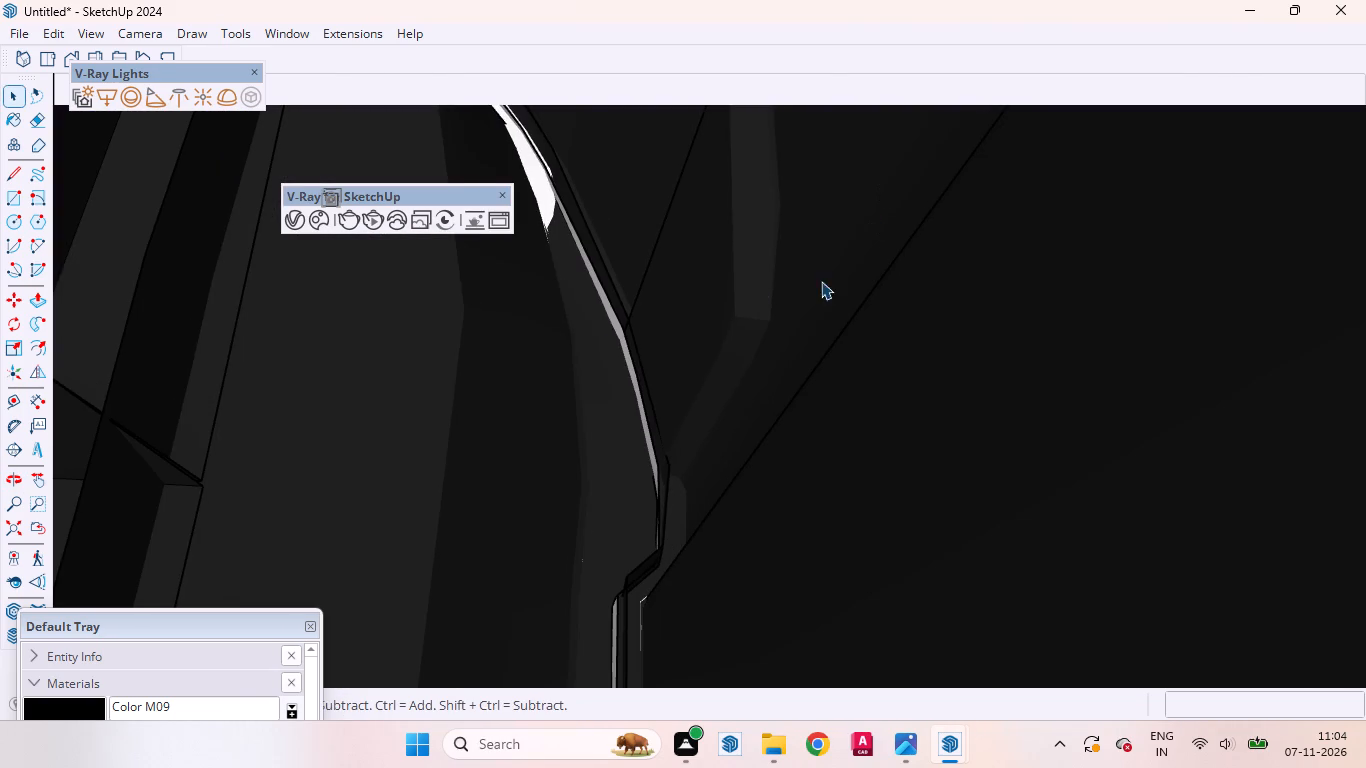
pyautogui.click(30, 518)
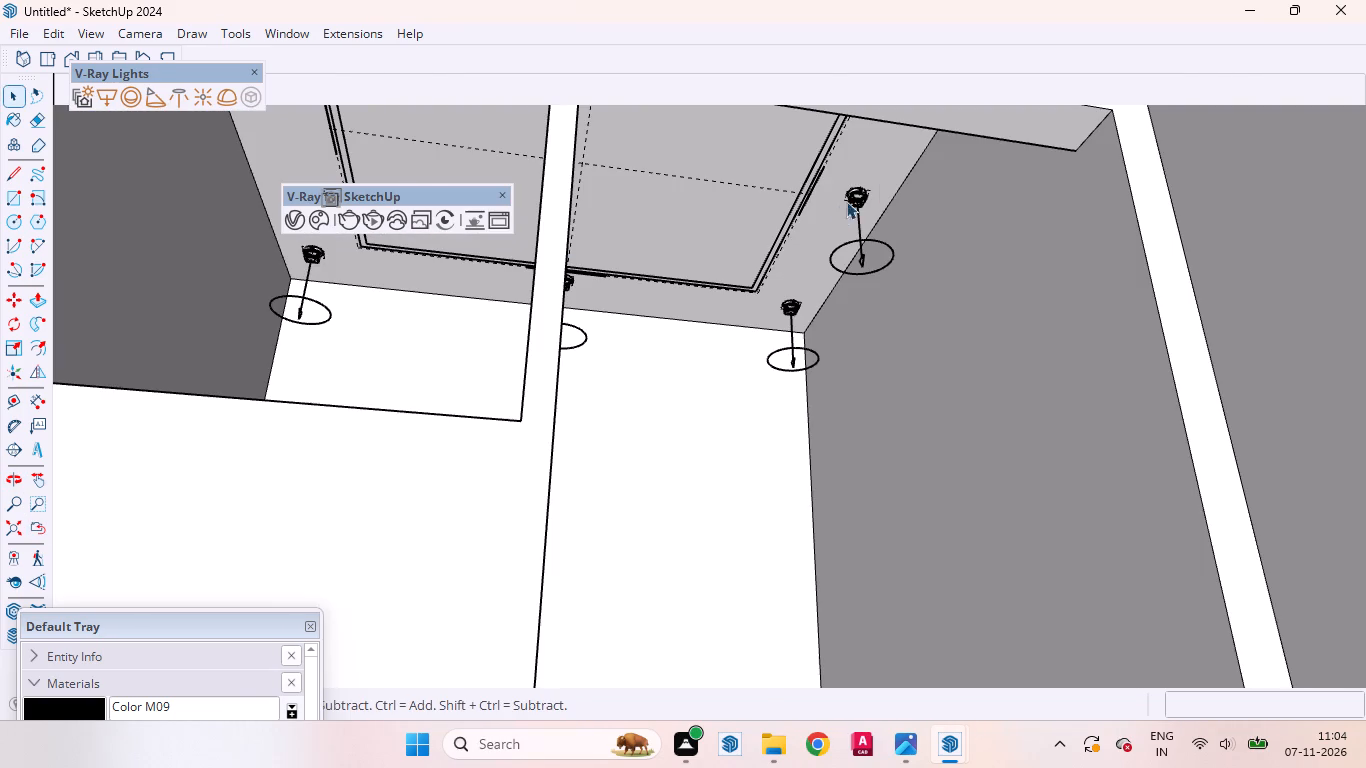
# Copy the middle downlight and its V-Ray light across the recess ceiling to the opposite side border, about 6' 7 5/8" along the red axis.
pyautogui.scroll(4, 879, 185)
pyautogui.keyDown('ctrl'); pyautogui.click(851, 196); pyautogui.keyUp('ctrl')
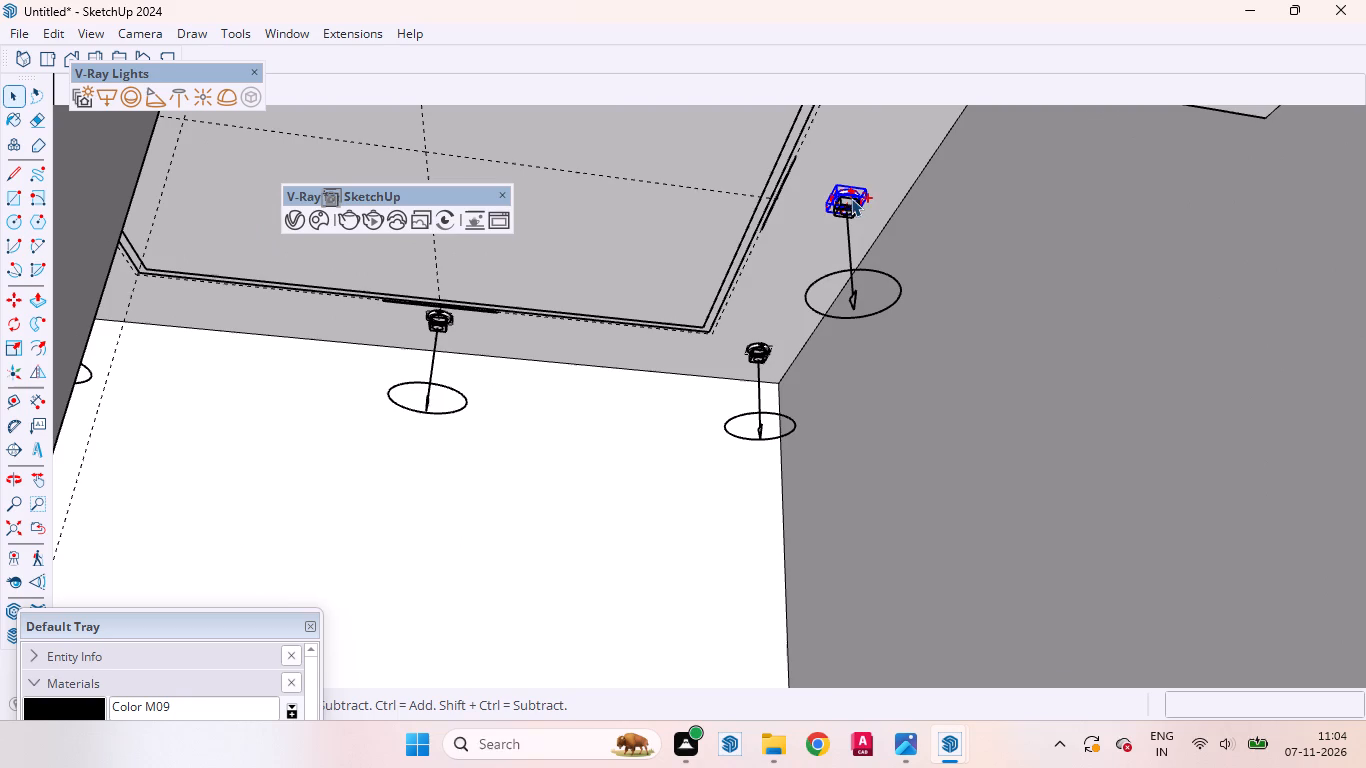
pyautogui.keyDown('ctrl'); pyautogui.scroll(9, 850, 204); pyautogui.keyUp('ctrl')
pyautogui.keyDown('ctrl'); pyautogui.click(848, 208); pyautogui.keyUp('ctrl')
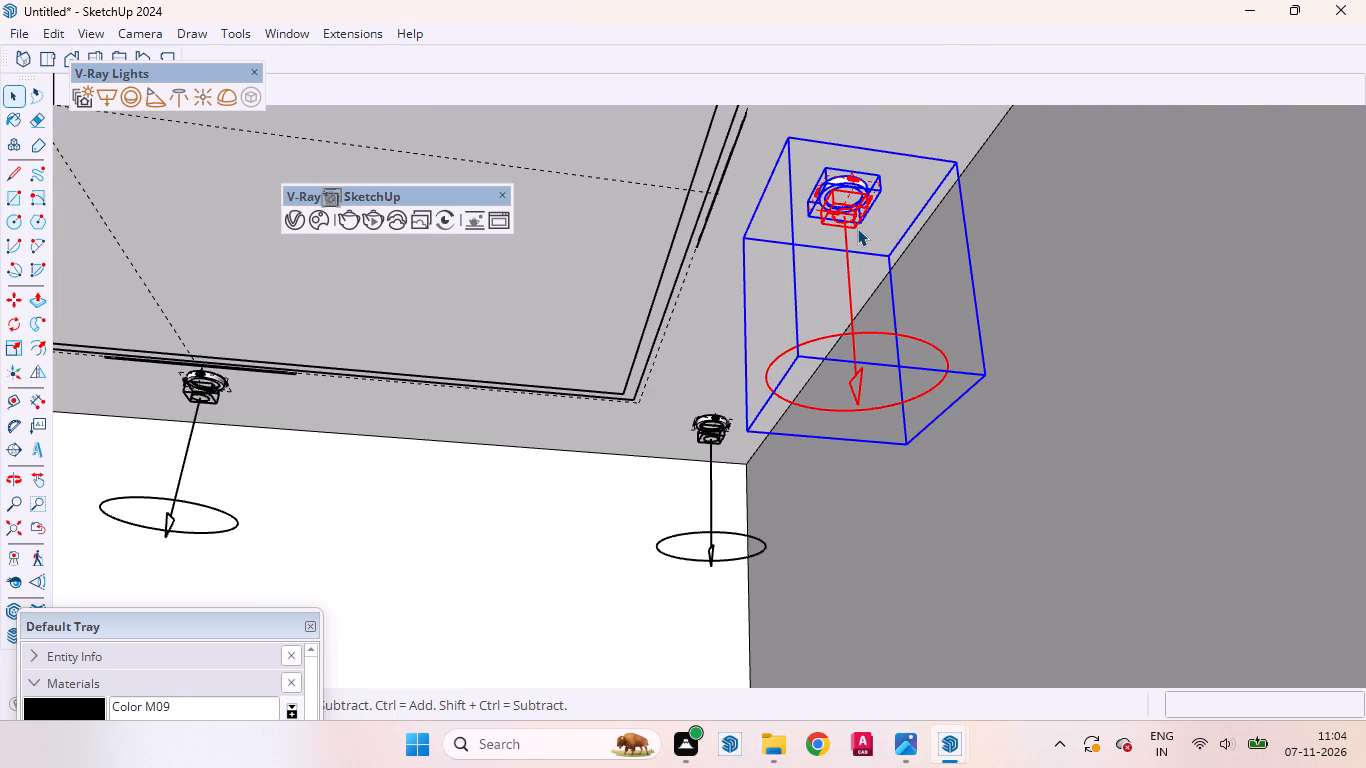
pyautogui.press('m')
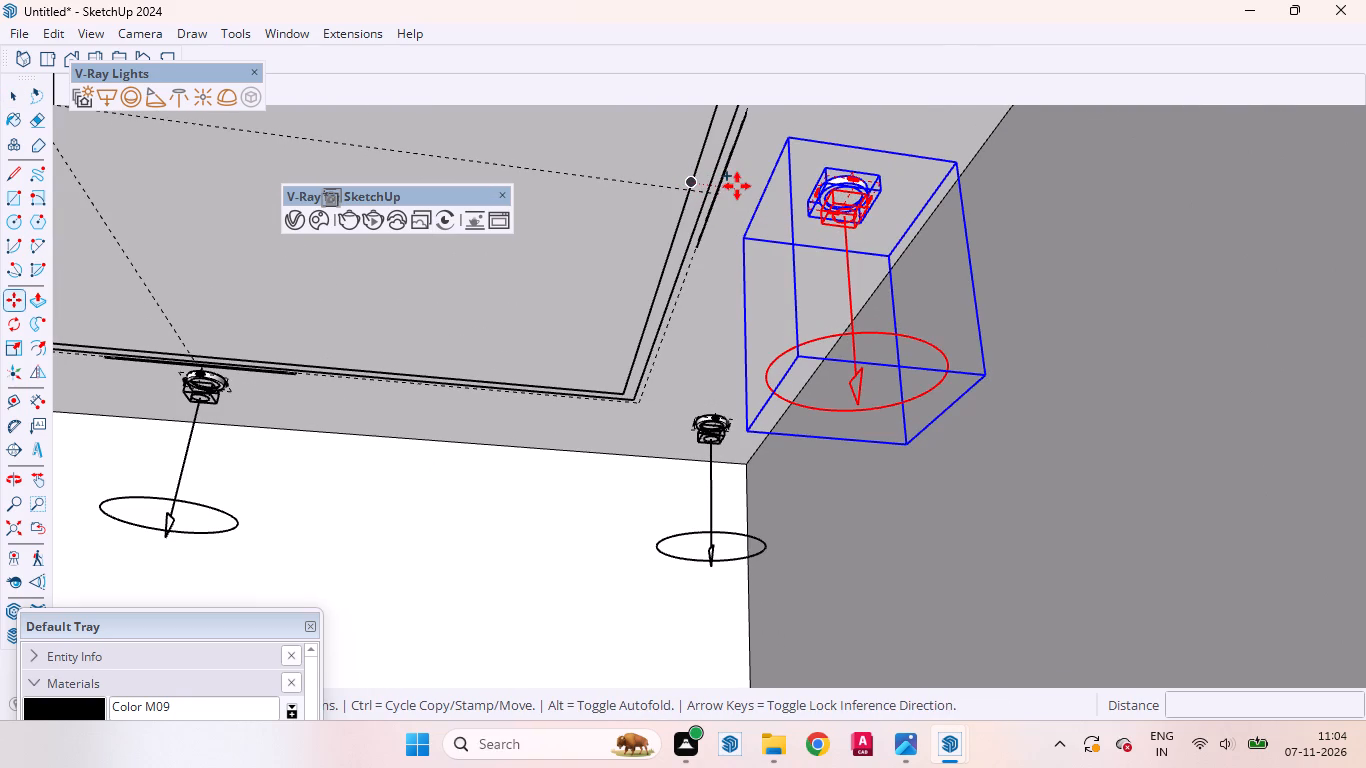
pyautogui.click(791, 139)
pyautogui.scroll(-2, 861, 178)
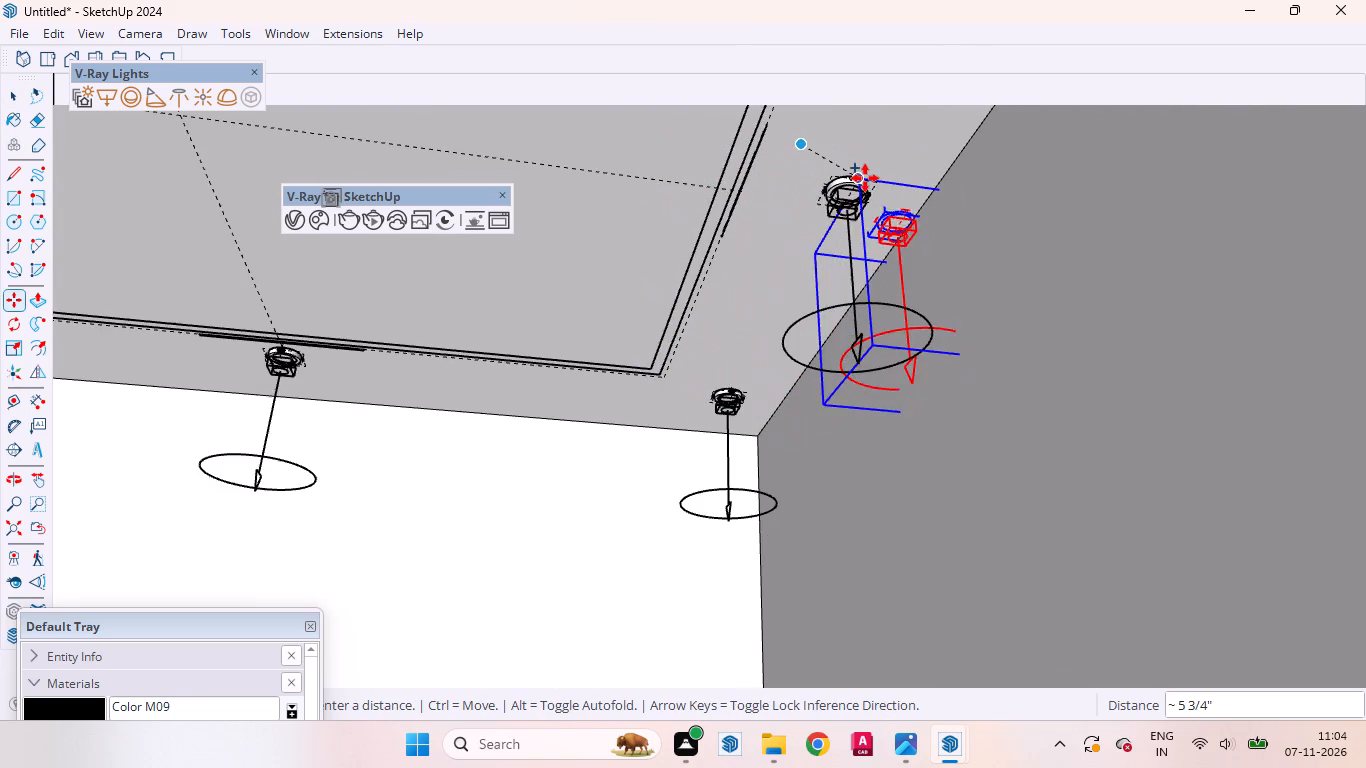
pyautogui.scroll(-7, 865, 178)
pyautogui.moveTo(857, 187); pyautogui.dragTo(822, 202, button='middle')
pyautogui.scroll(-2, 848, 202)
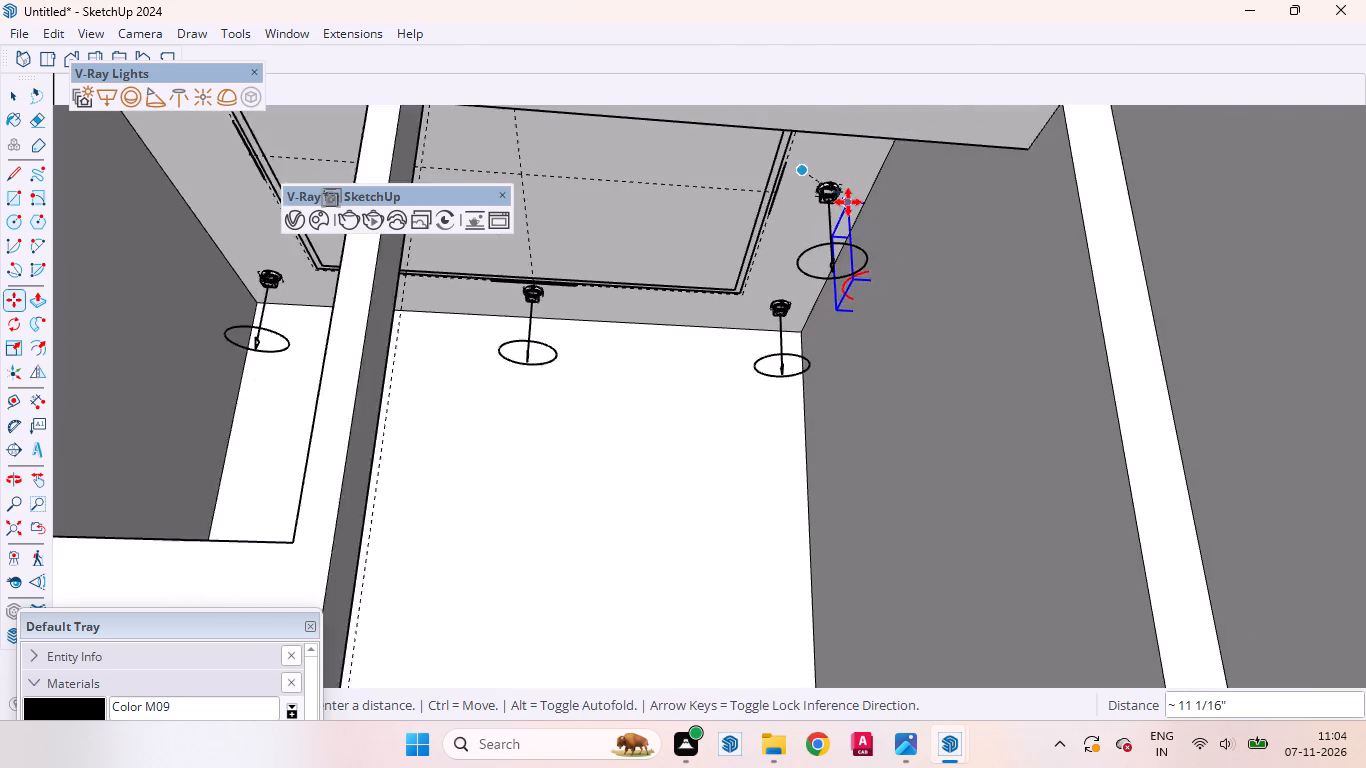
pyautogui.scroll(-2, 848, 202)
pyautogui.scroll(5, 373, 154)
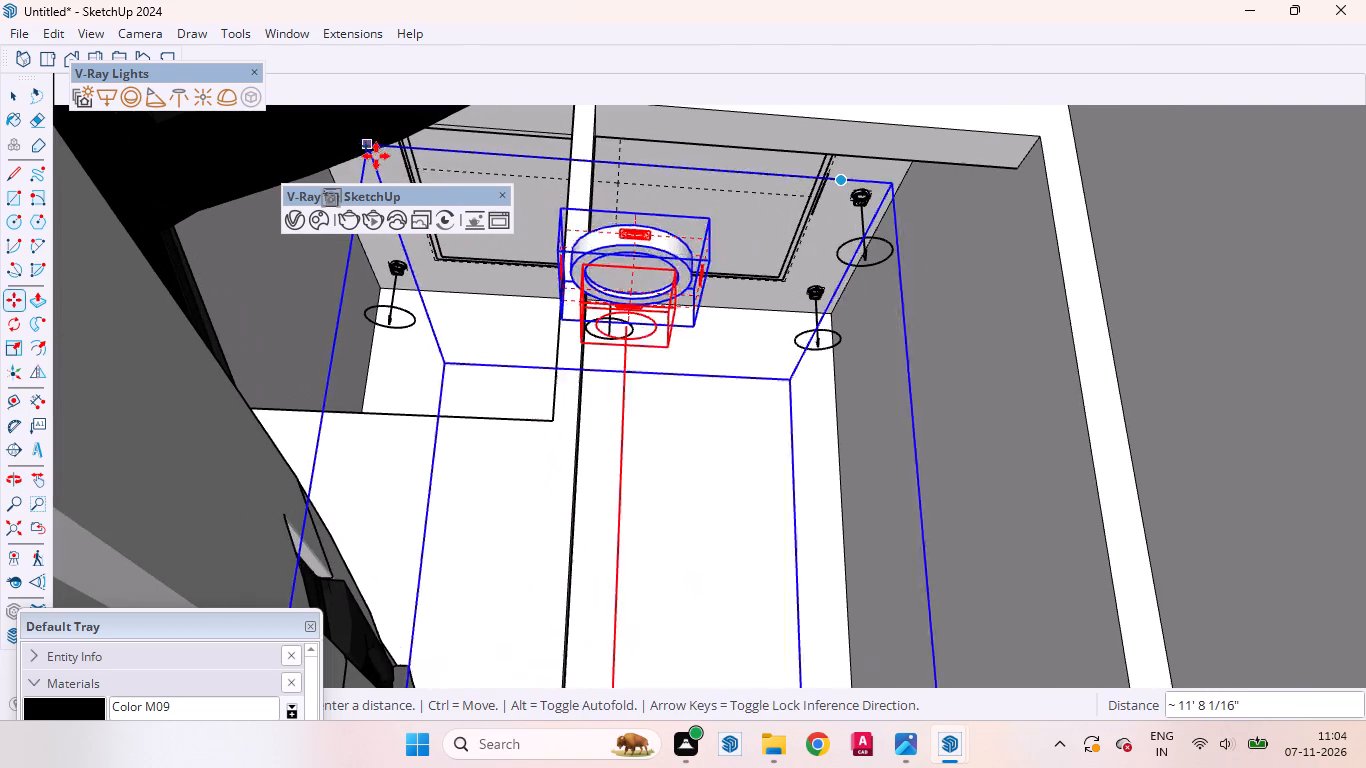
pyautogui.scroll(3, 390, 174)
pyautogui.scroll(-1, 390, 174)
pyautogui.scroll(1, 390, 174)
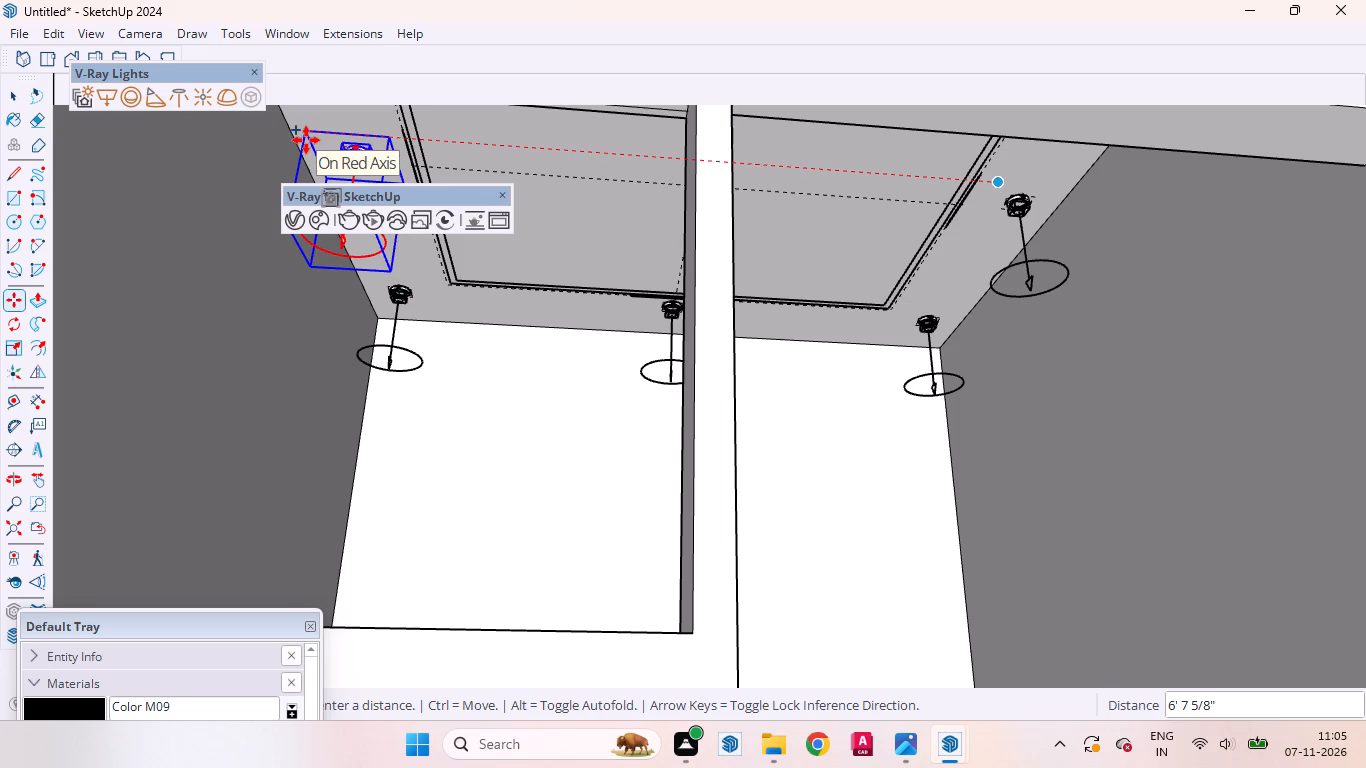
pyautogui.click(306, 140)
pyautogui.moveTo(502, 202); pyautogui.dragTo(357, 247, button='middle')
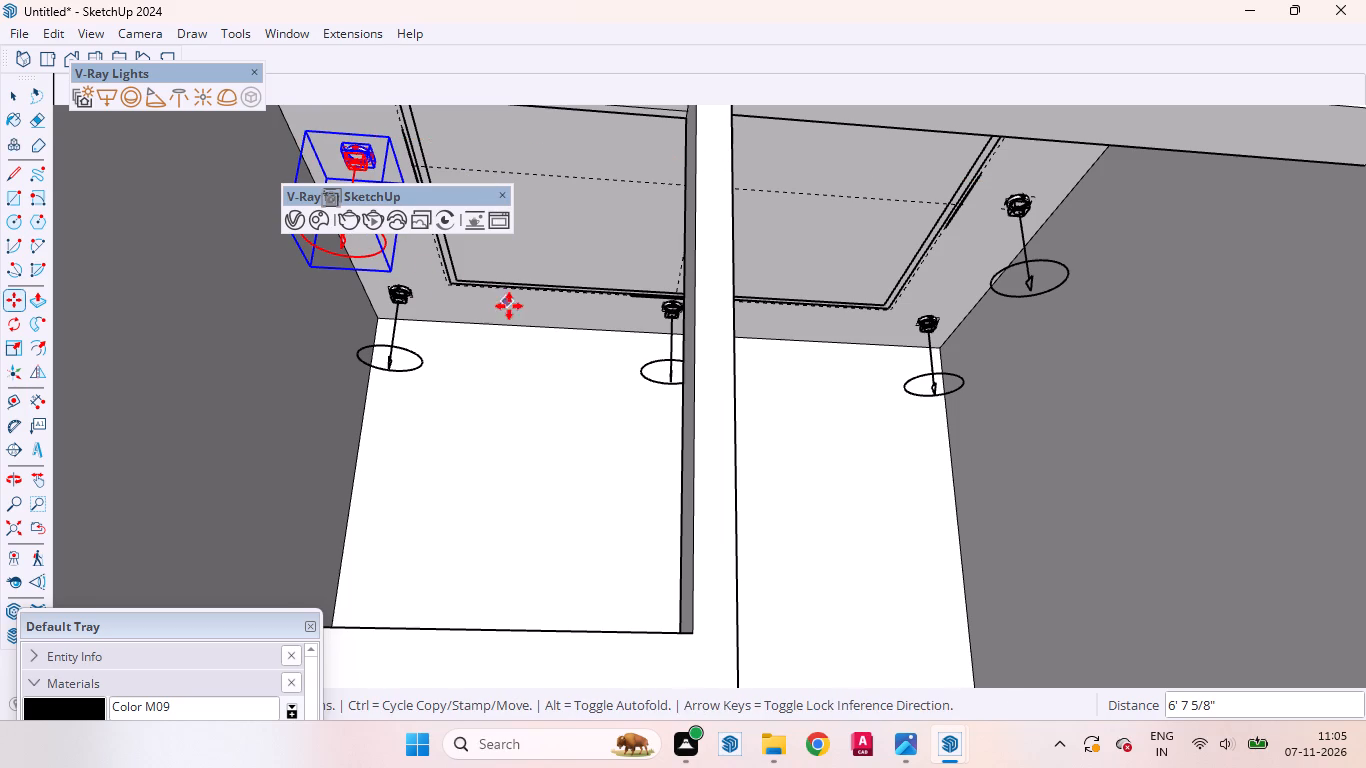
pyautogui.press('space')
# Copy the new side-border downlight and its V-Ray light about 2' 8 5/8" along the green axis to the recess ceiling's front corner.
pyautogui.moveTo(685, 343); pyautogui.dragTo(602, 345, button='middle')
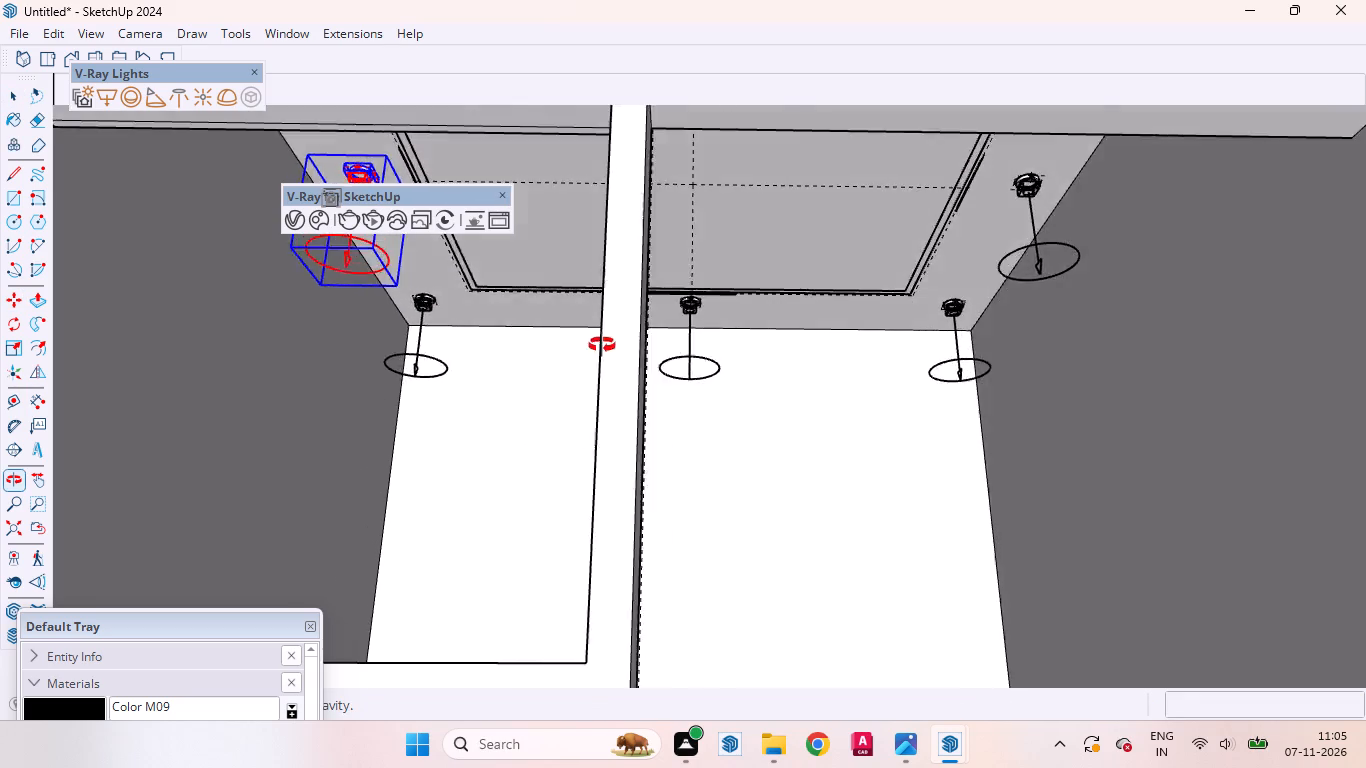
pyautogui.moveTo(602, 345); pyautogui.dragTo(512, 353, button='middle')
pyautogui.scroll(7, 567, 270)
pyautogui.moveTo(636, 302); pyautogui.dragTo(600, 308, button='middle')
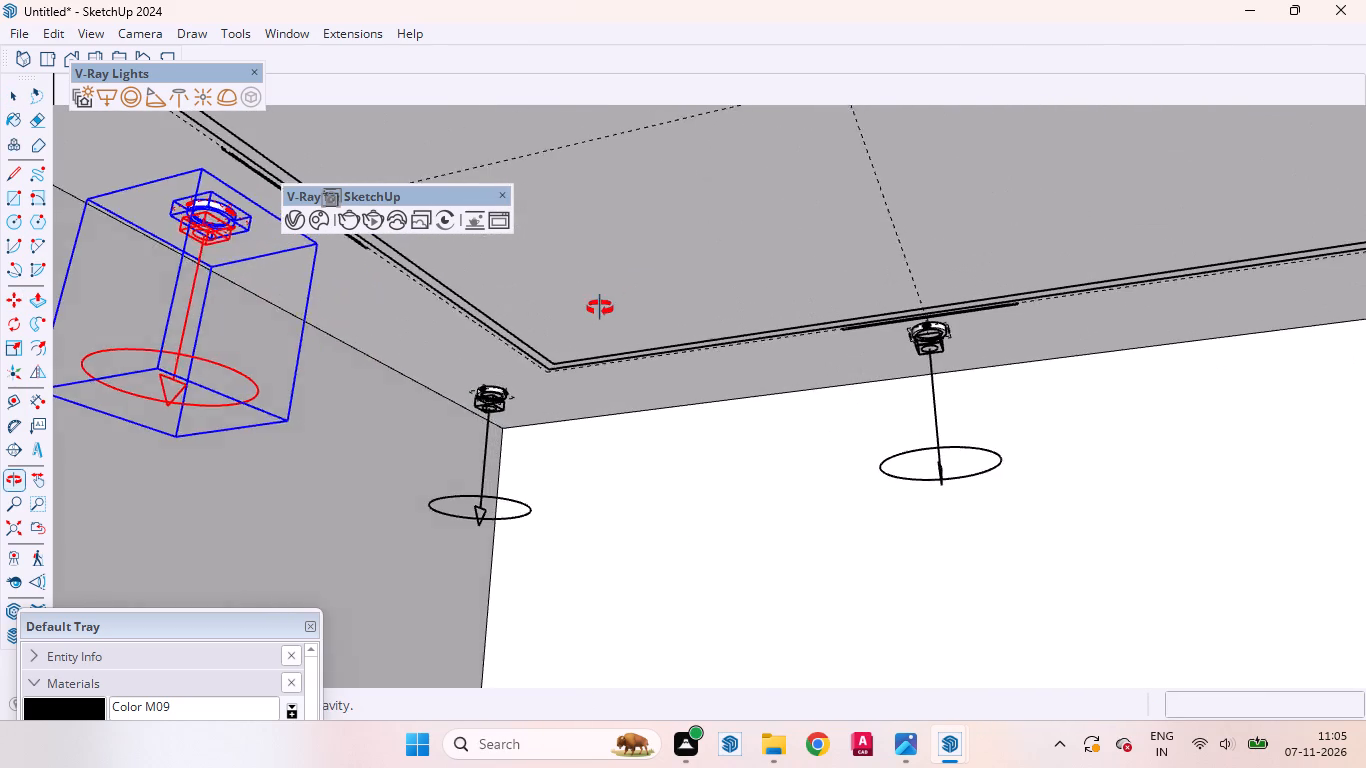
pyautogui.moveTo(600, 308); pyautogui.dragTo(500, 354, button='middle')
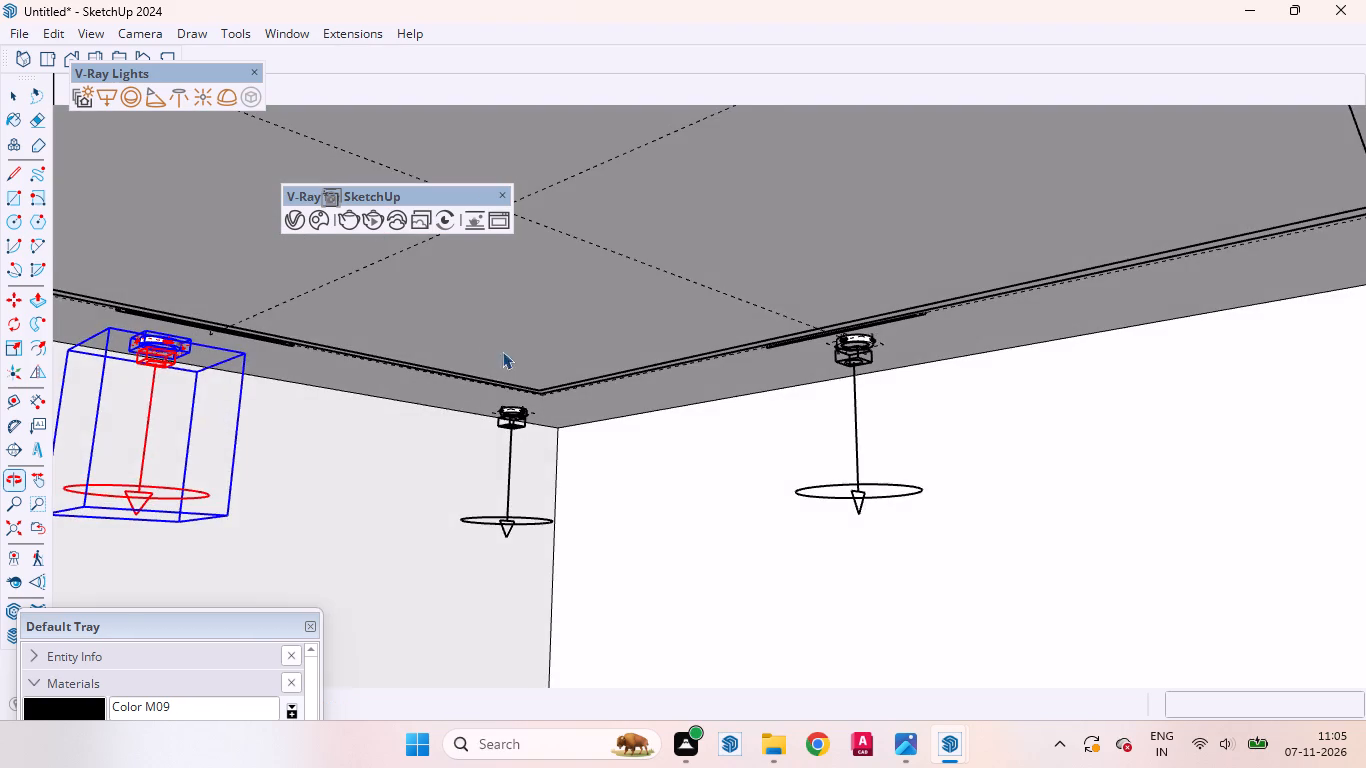
pyautogui.scroll(-5, 656, 247)
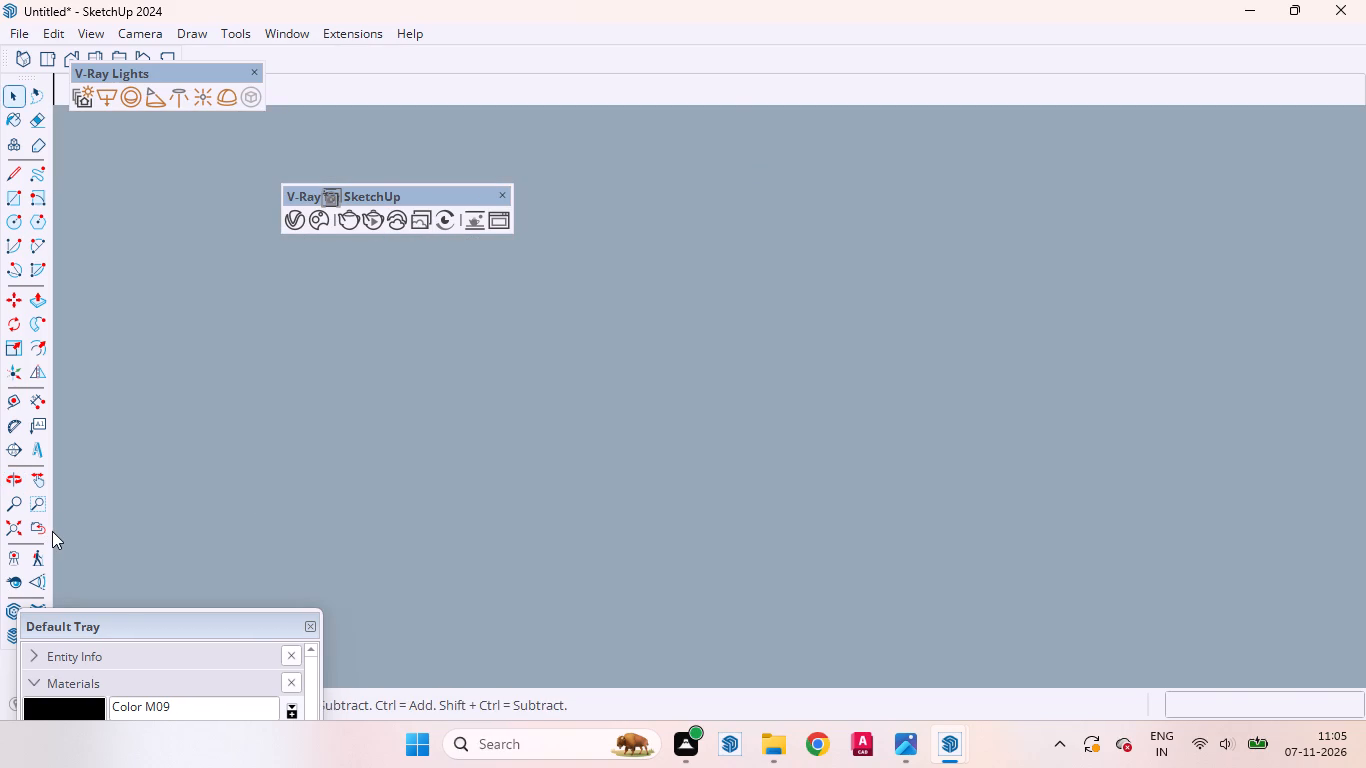
pyautogui.click(52, 531)
pyautogui.click(45, 531)
pyautogui.moveTo(247, 455); pyautogui.dragTo(257, 447, button='middle')
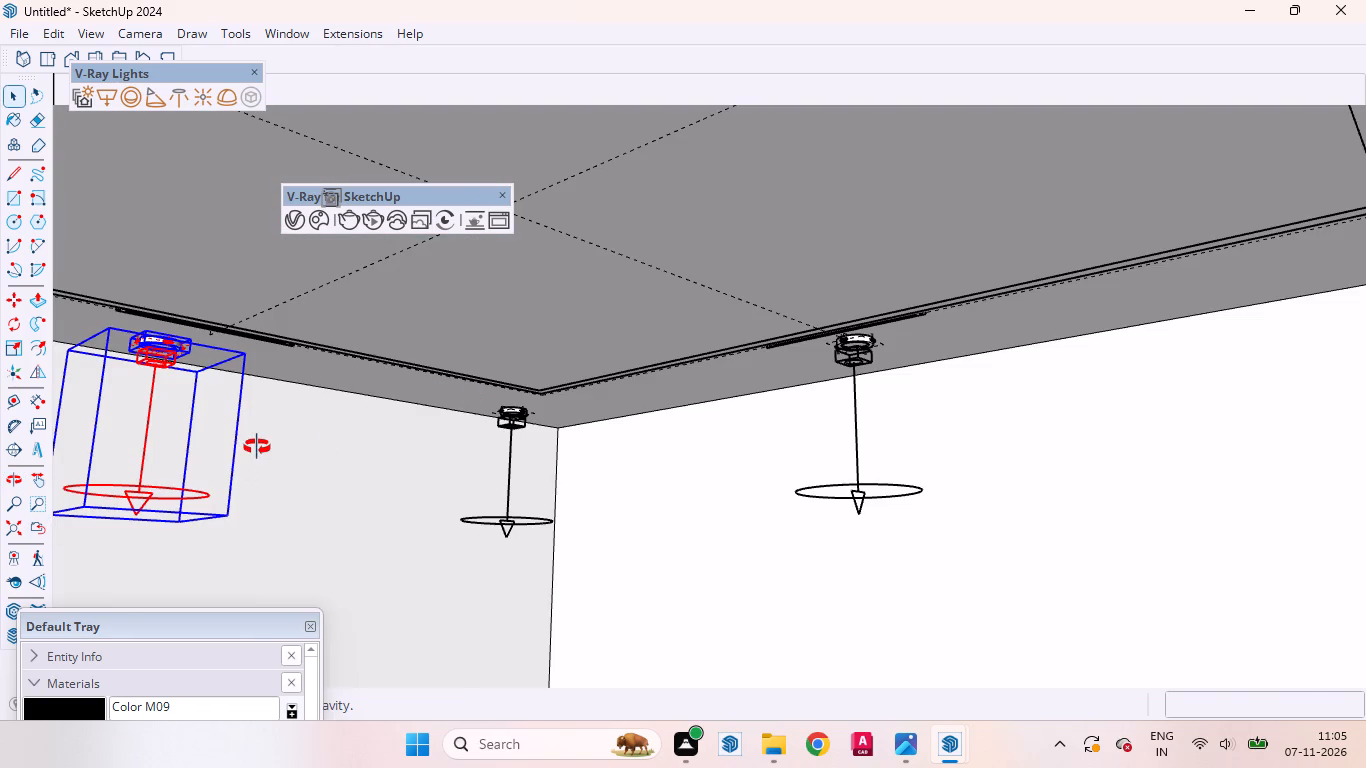
pyautogui.moveTo(257, 447); pyautogui.dragTo(207, 417, button='middle')
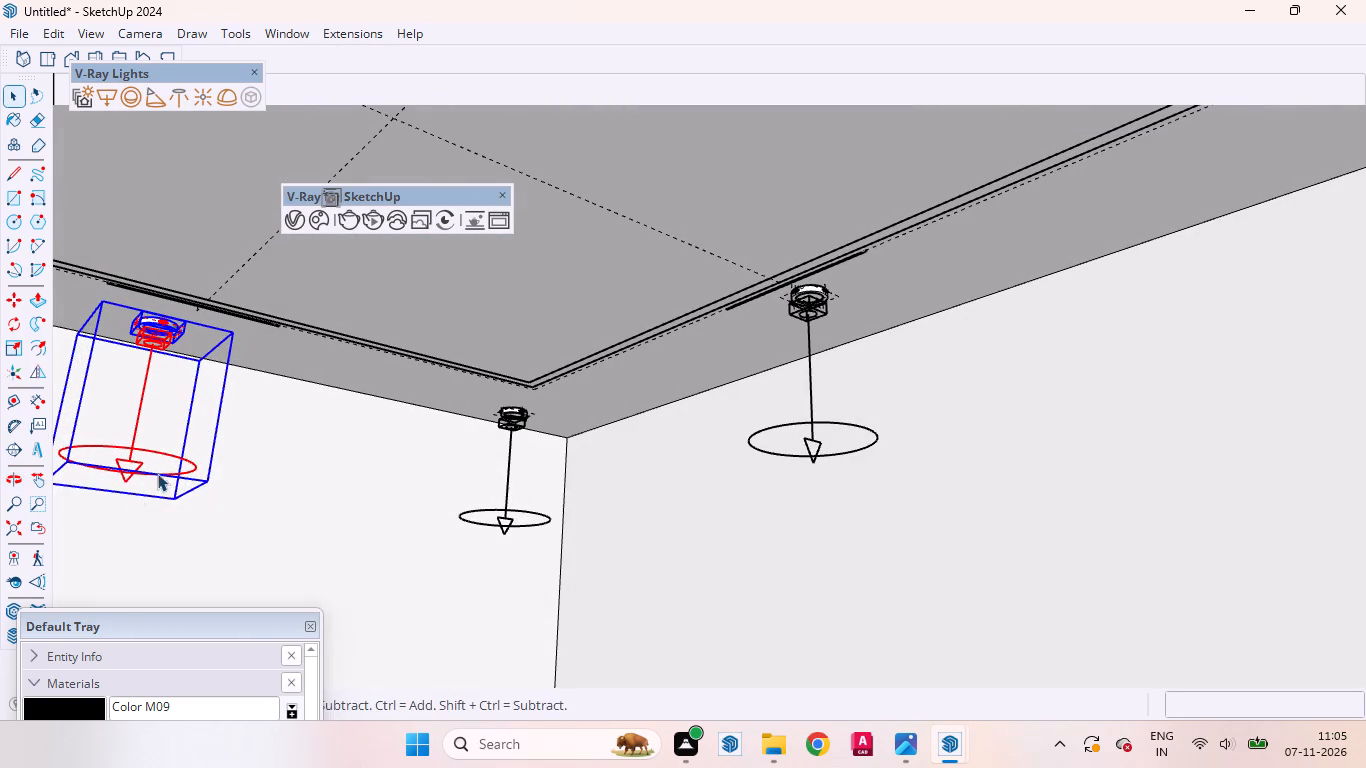
pyautogui.click(33, 478)
pyautogui.moveTo(290, 497); pyautogui.dragTo(592, 401)
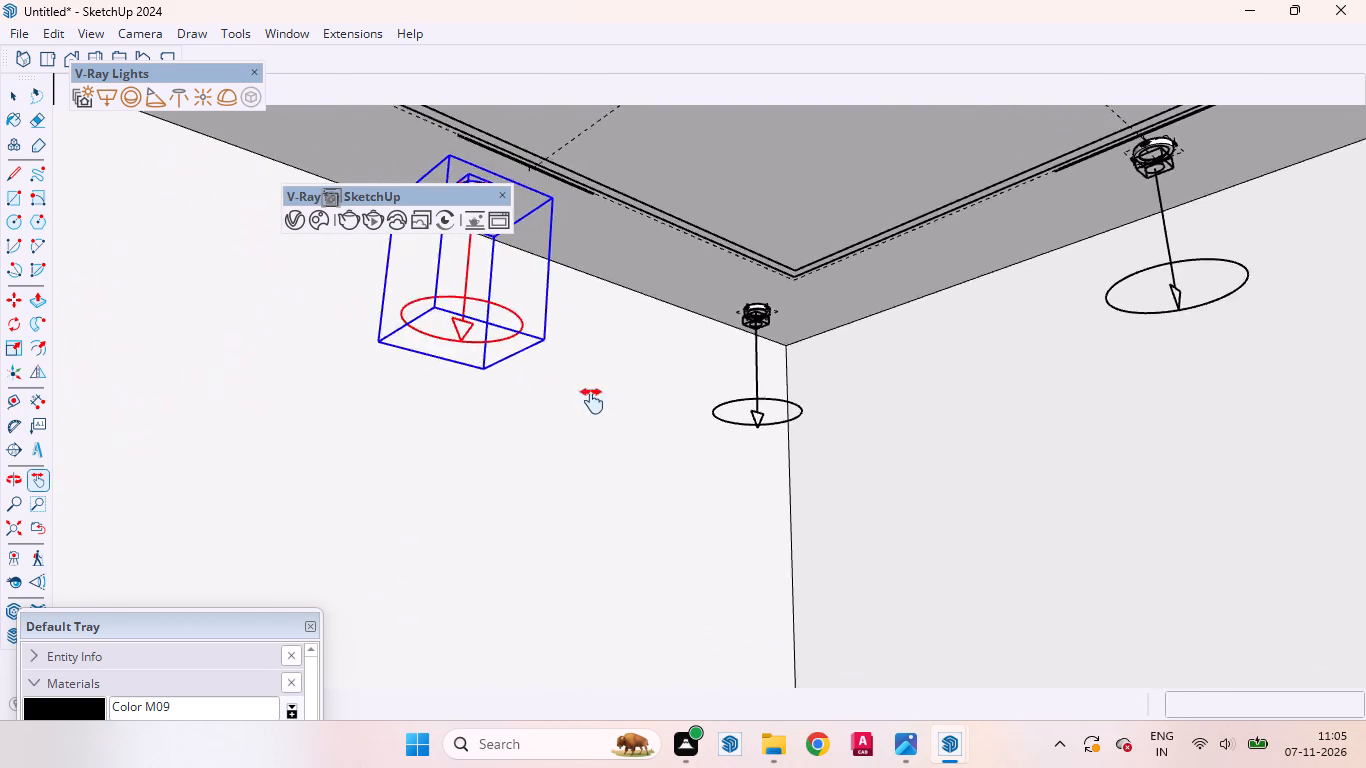
pyautogui.moveTo(592, 401); pyautogui.dragTo(779, 433)
pyautogui.moveTo(779, 437); pyautogui.dragTo(633, 471, button='middle')
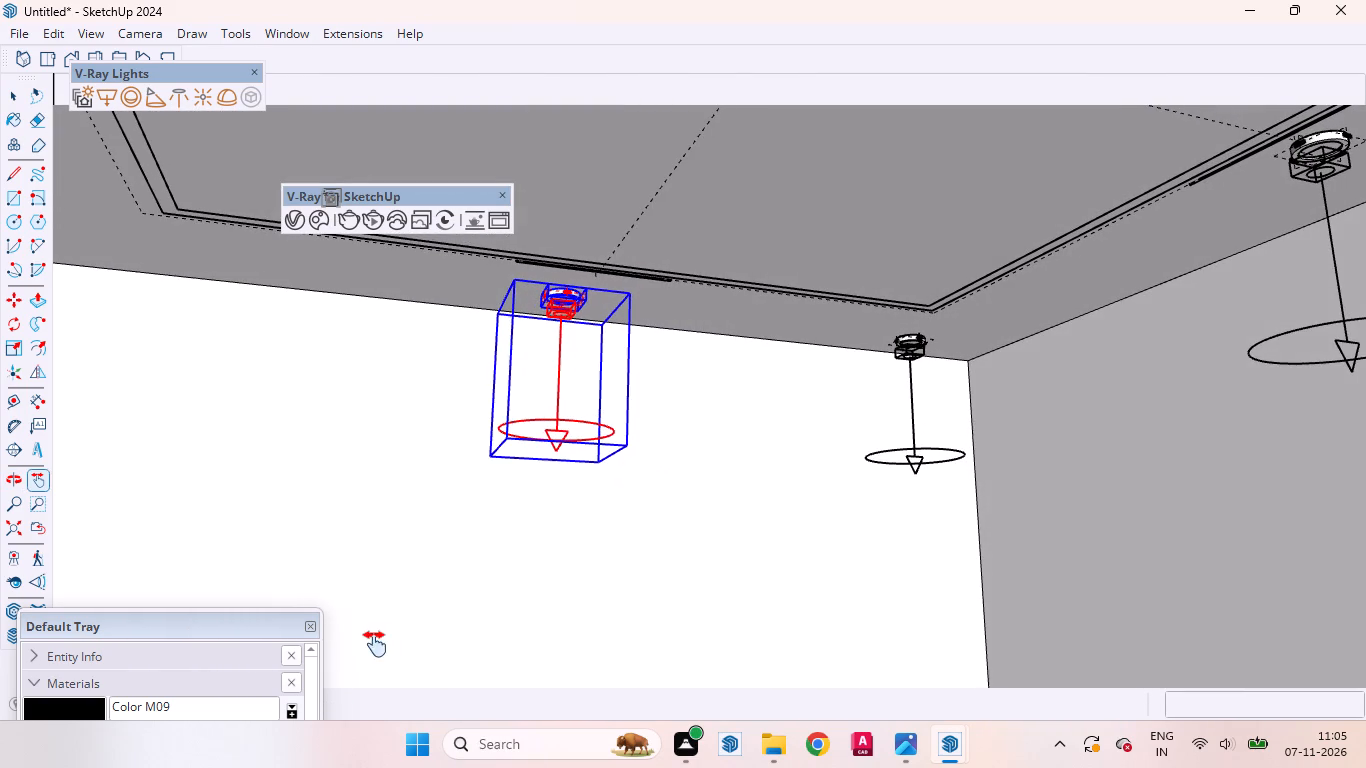
pyautogui.moveTo(375, 644); pyautogui.dragTo(582, 583)
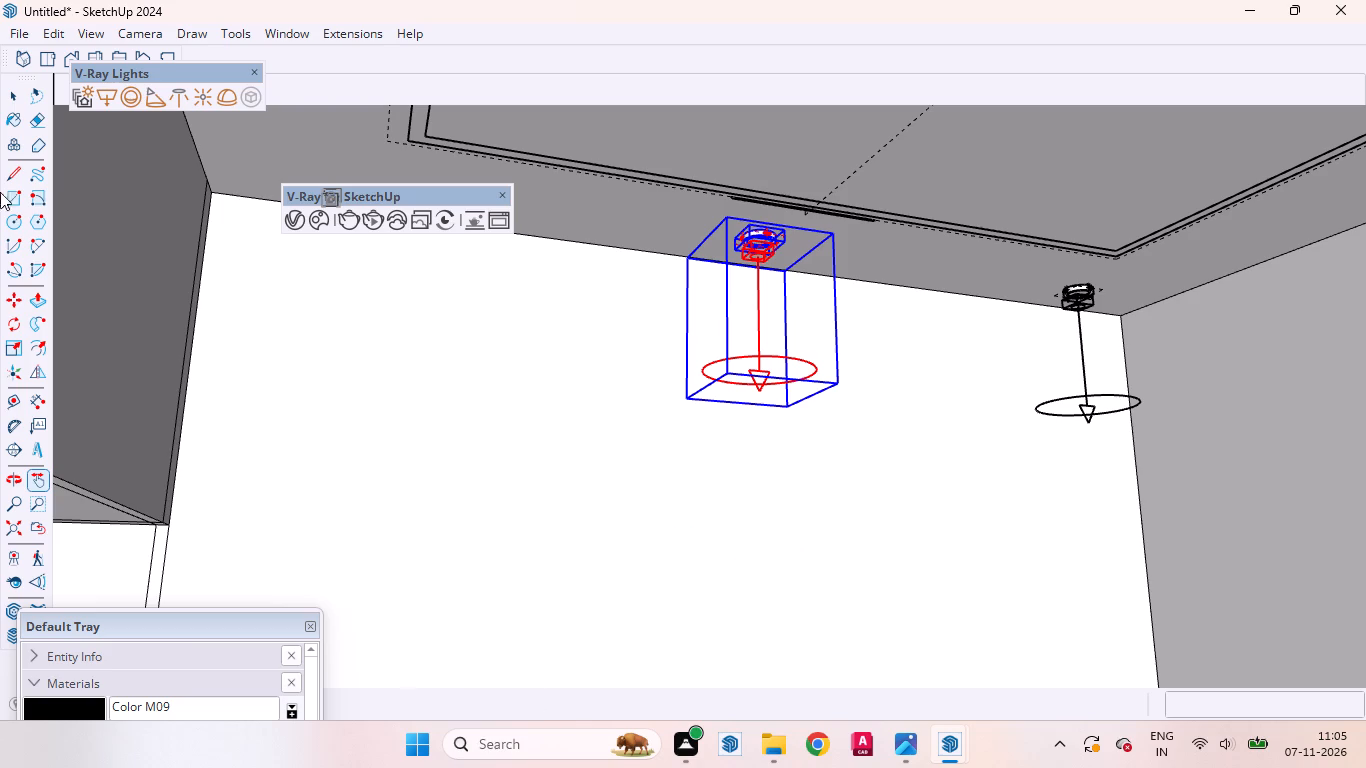
pyautogui.click(22, 88)
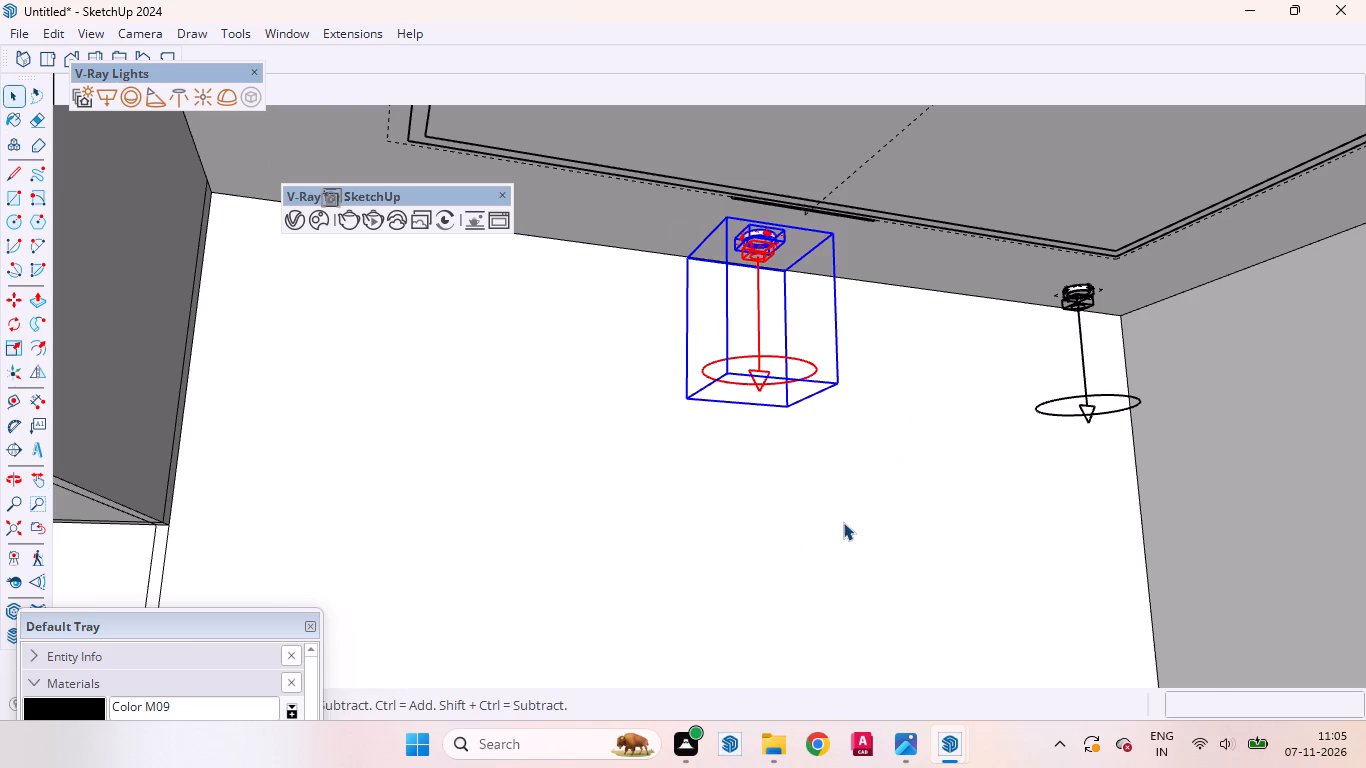
pyautogui.press('m')
pyautogui.click(843, 522)
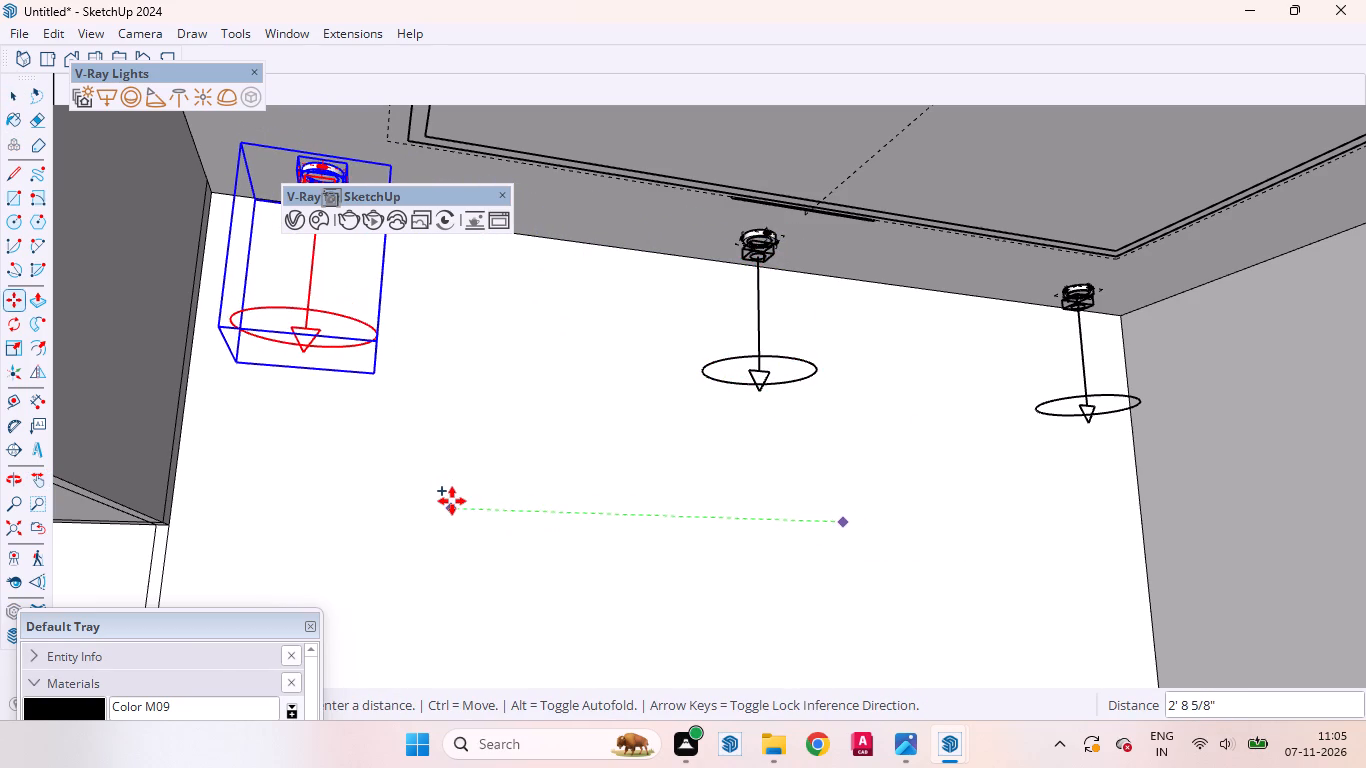
pyautogui.click(452, 501)
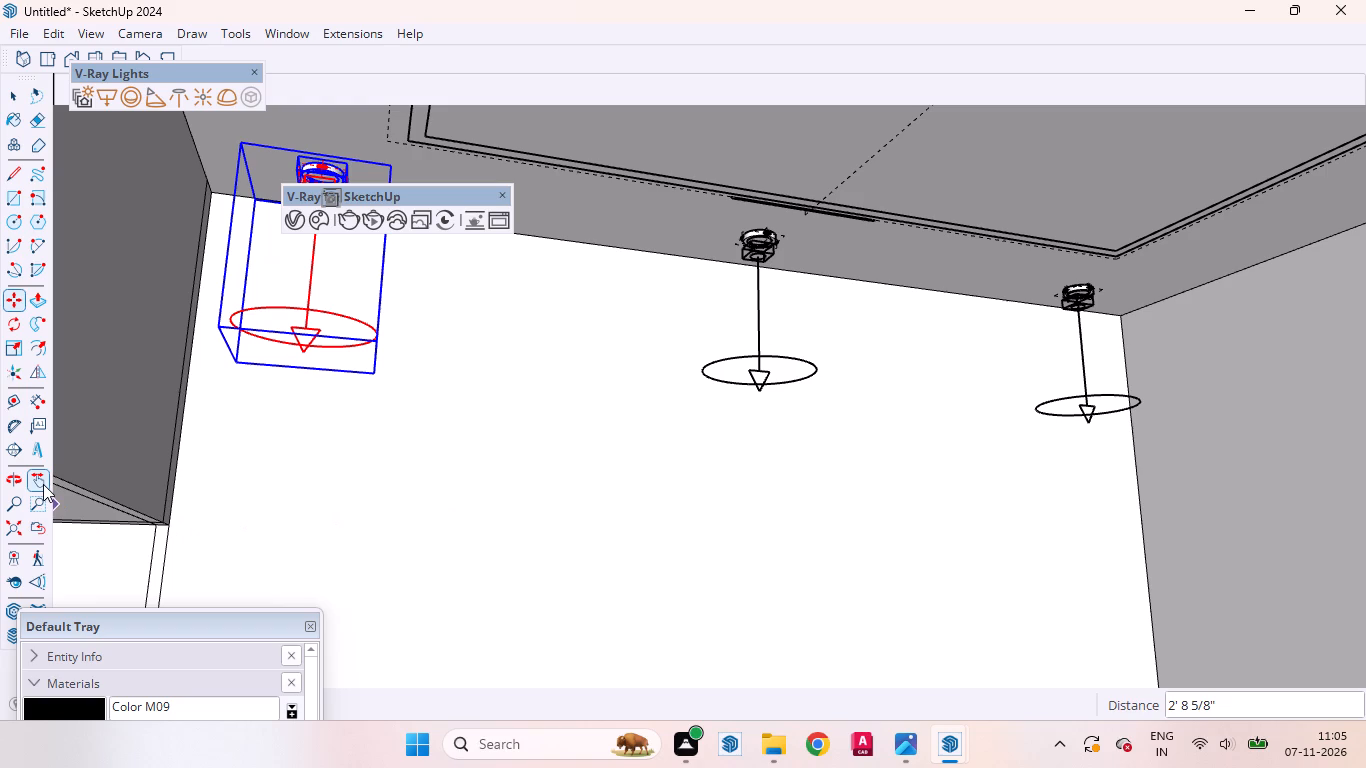
# Copy the front corner downlight and its V-Ray light about 3' 4 1/2" along the red axis to the middle of the front ceiling border.
pyautogui.click(43, 484)
pyautogui.moveTo(352, 513); pyautogui.dragTo(309, 506)
pyautogui.moveTo(314, 509); pyautogui.dragTo(150, 502, button='middle')
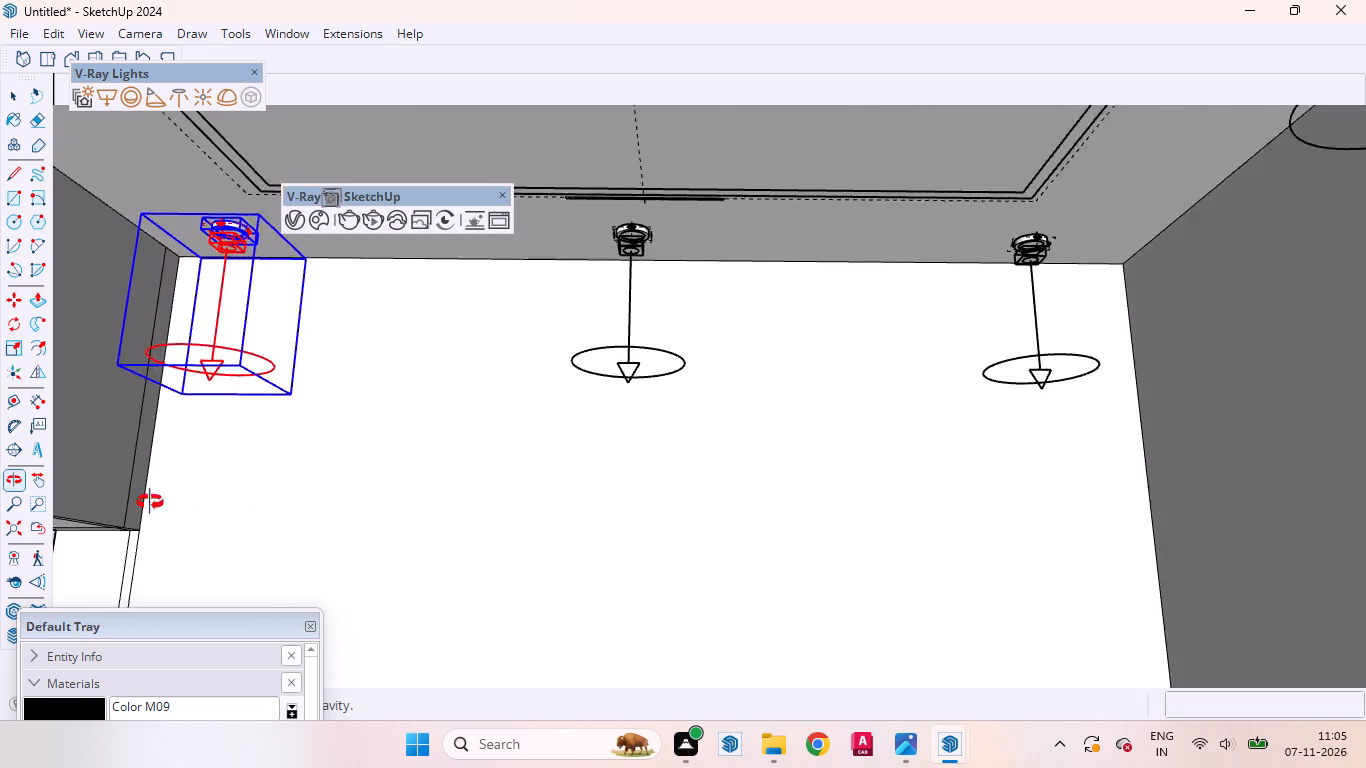
pyautogui.moveTo(150, 502); pyautogui.dragTo(112, 501, button='middle')
pyautogui.moveTo(144, 493); pyautogui.dragTo(454, 457)
pyautogui.moveTo(472, 468); pyautogui.dragTo(323, 470, button='middle')
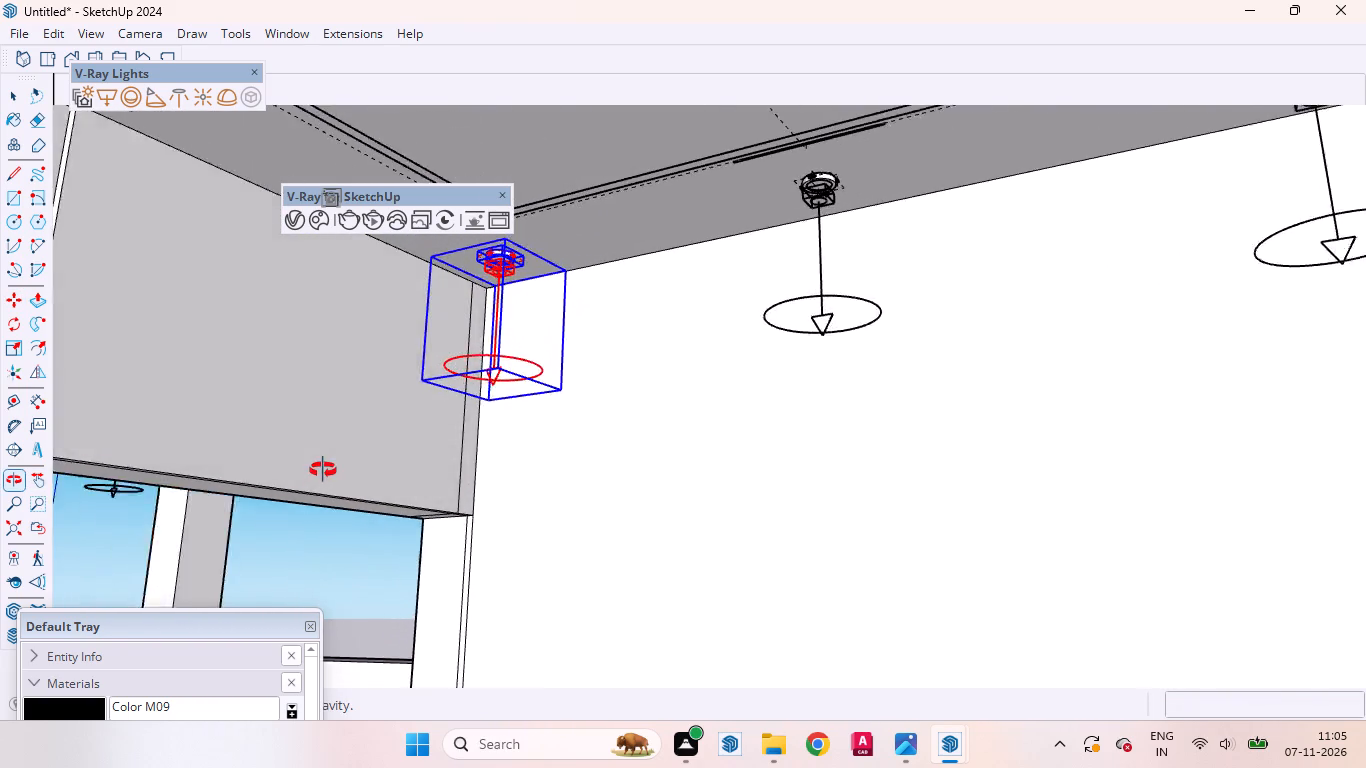
pyautogui.moveTo(323, 470); pyautogui.dragTo(292, 465, button='middle')
pyautogui.moveTo(270, 453); pyautogui.dragTo(491, 445)
pyautogui.moveTo(751, 442); pyautogui.dragTo(710, 440, button='middle')
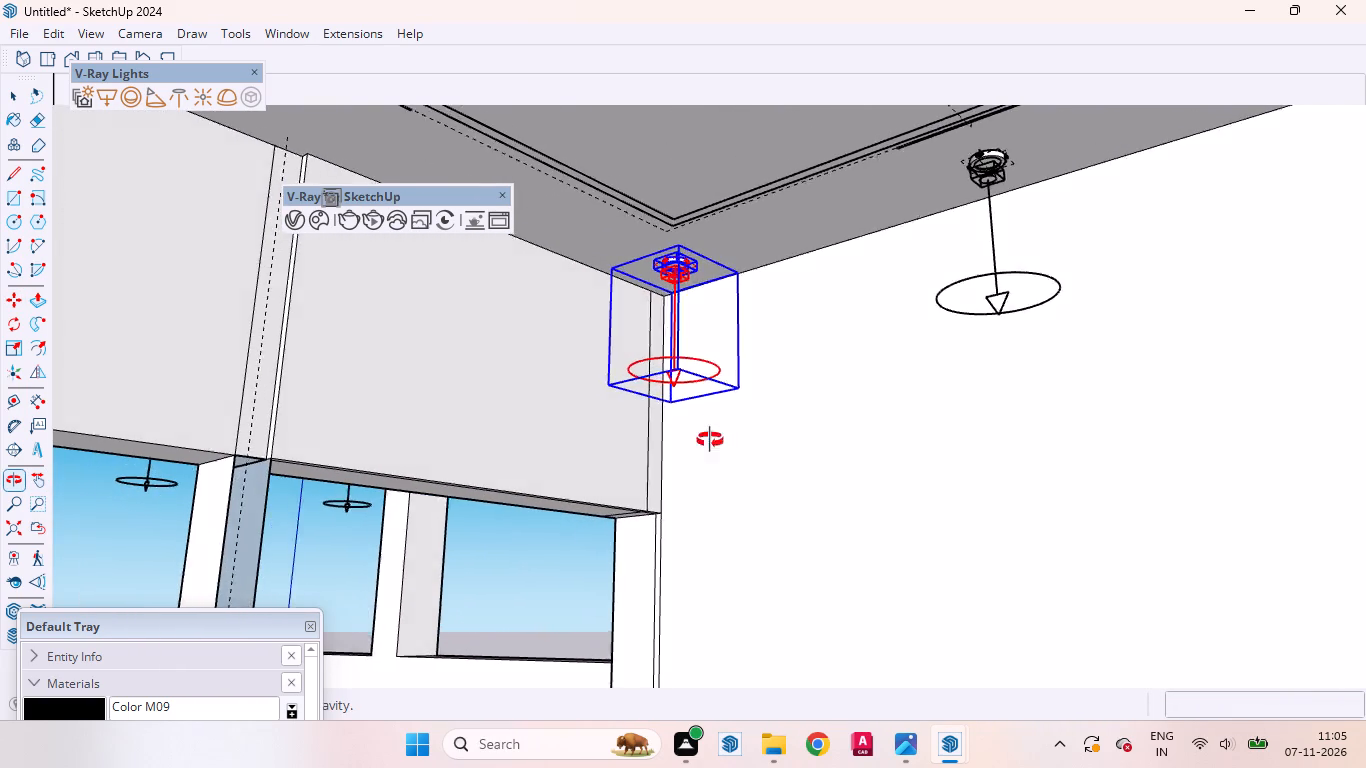
pyautogui.moveTo(710, 440); pyautogui.dragTo(690, 429, button='middle')
pyautogui.moveTo(421, 408); pyautogui.dragTo(669, 408)
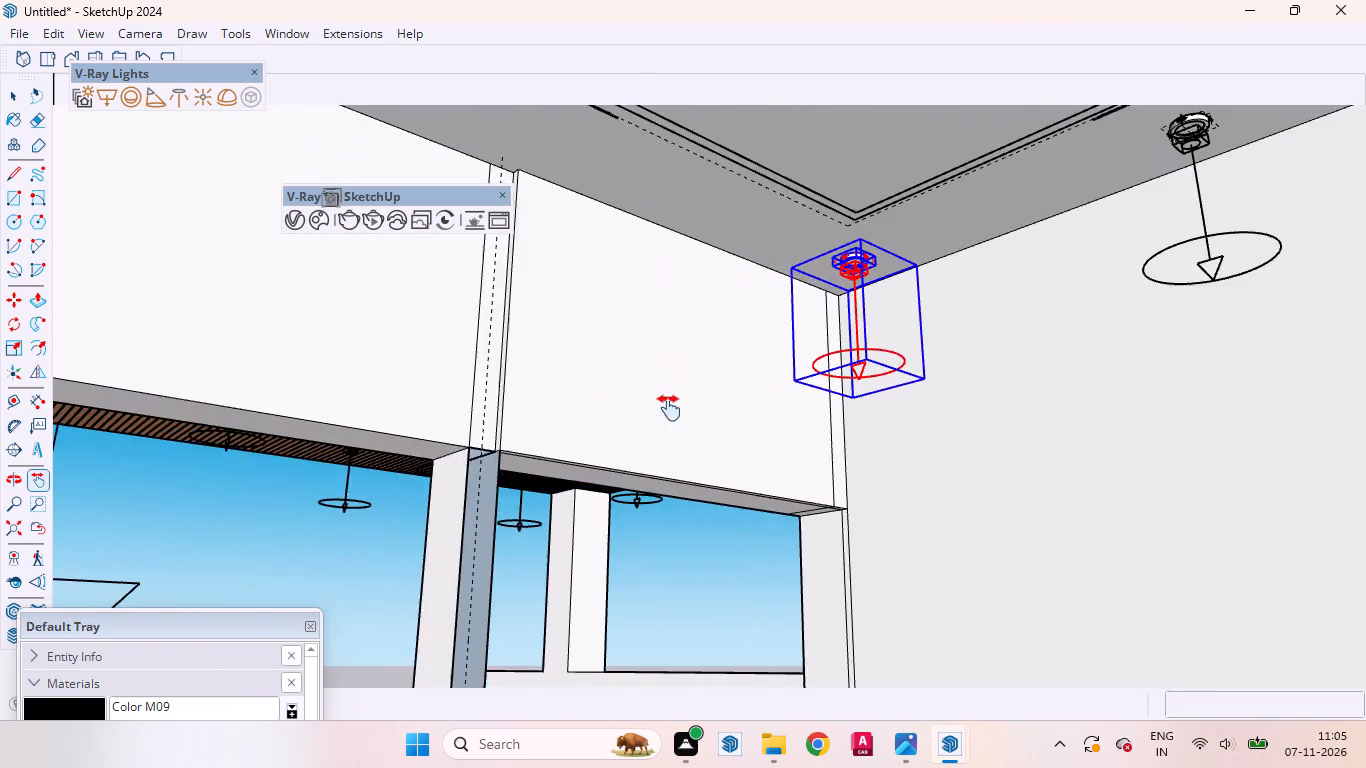
pyautogui.moveTo(669, 408); pyautogui.dragTo(727, 404)
pyautogui.moveTo(755, 401); pyautogui.dragTo(625, 403, button='middle')
pyautogui.scroll(1, 625, 403)
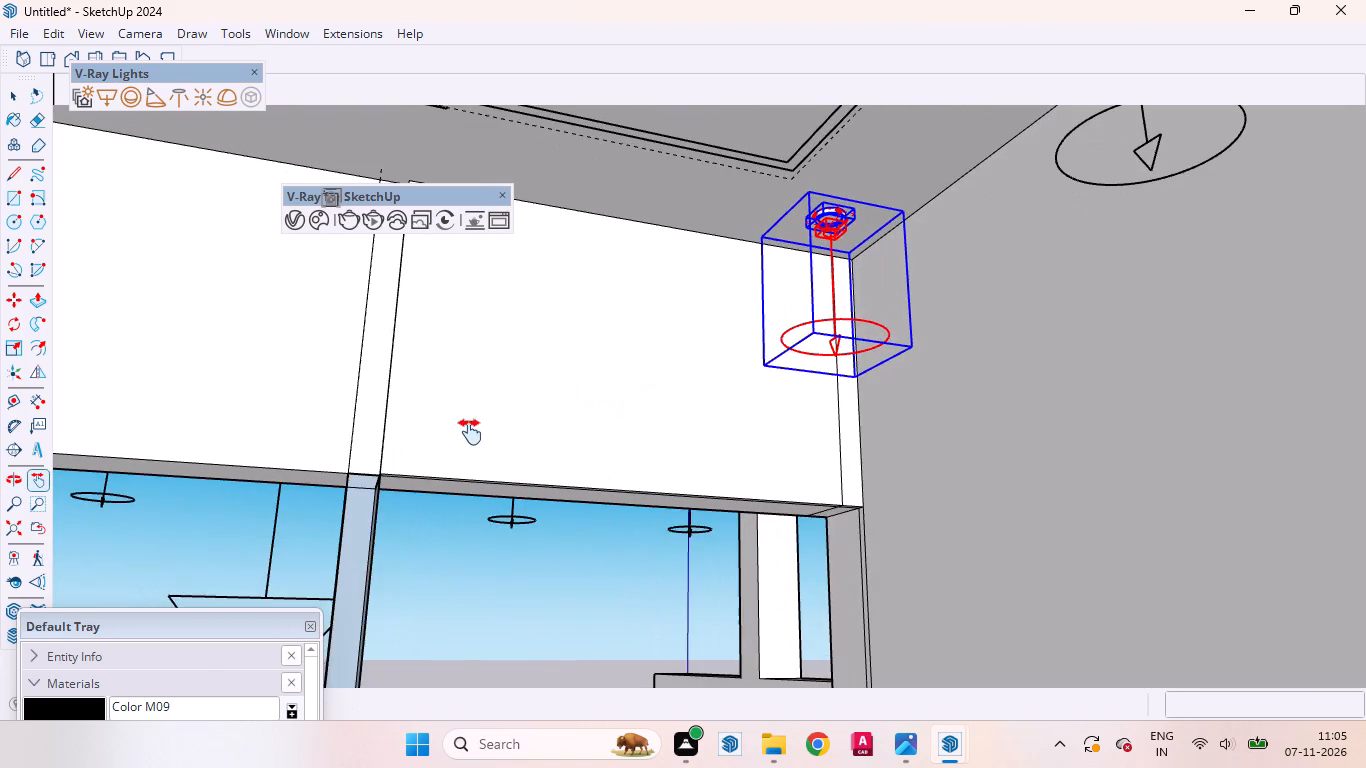
pyautogui.moveTo(470, 432); pyautogui.dragTo(662, 465)
pyautogui.moveTo(854, 349); pyautogui.dragTo(882, 399, button='middle')
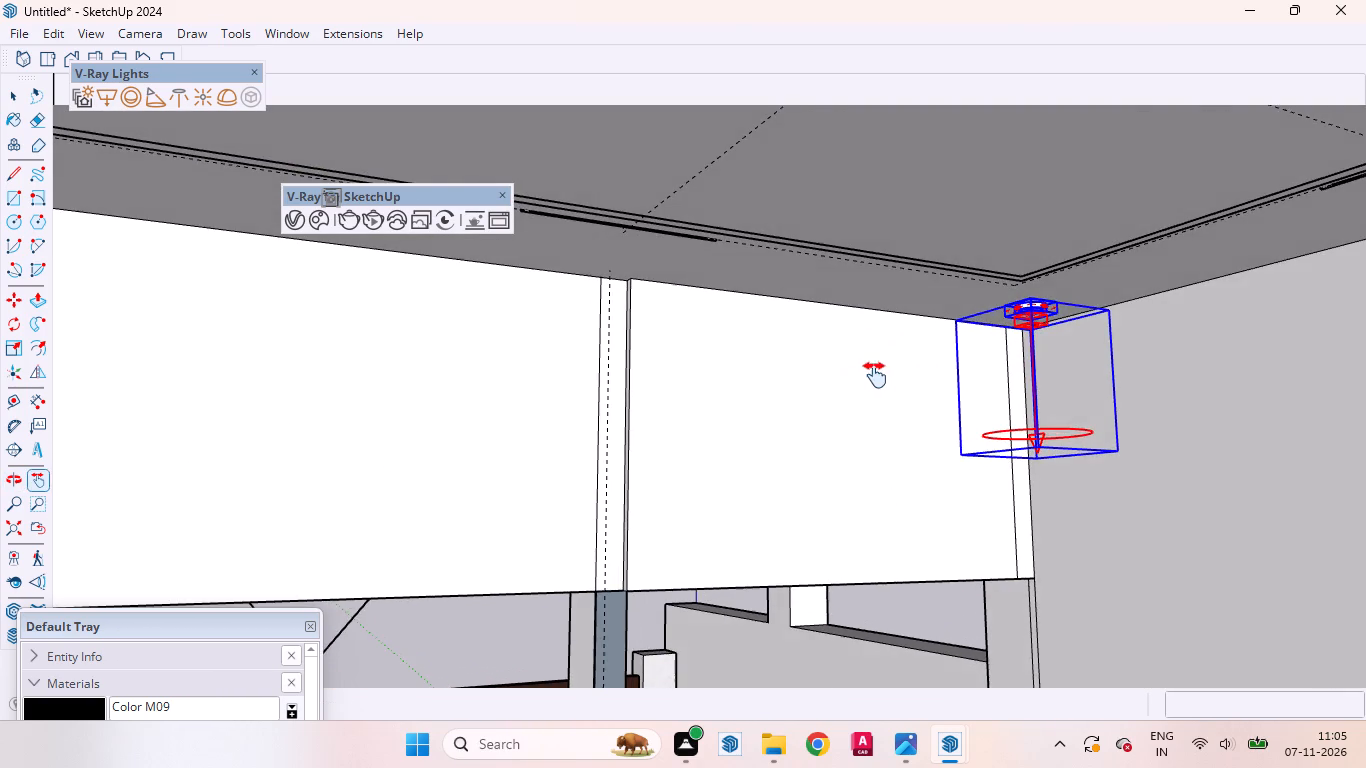
pyautogui.moveTo(875, 375); pyautogui.dragTo(854, 295, button='middle')
pyautogui.scroll(1, 853, 294)
pyautogui.moveTo(709, 398); pyautogui.dragTo(935, 447)
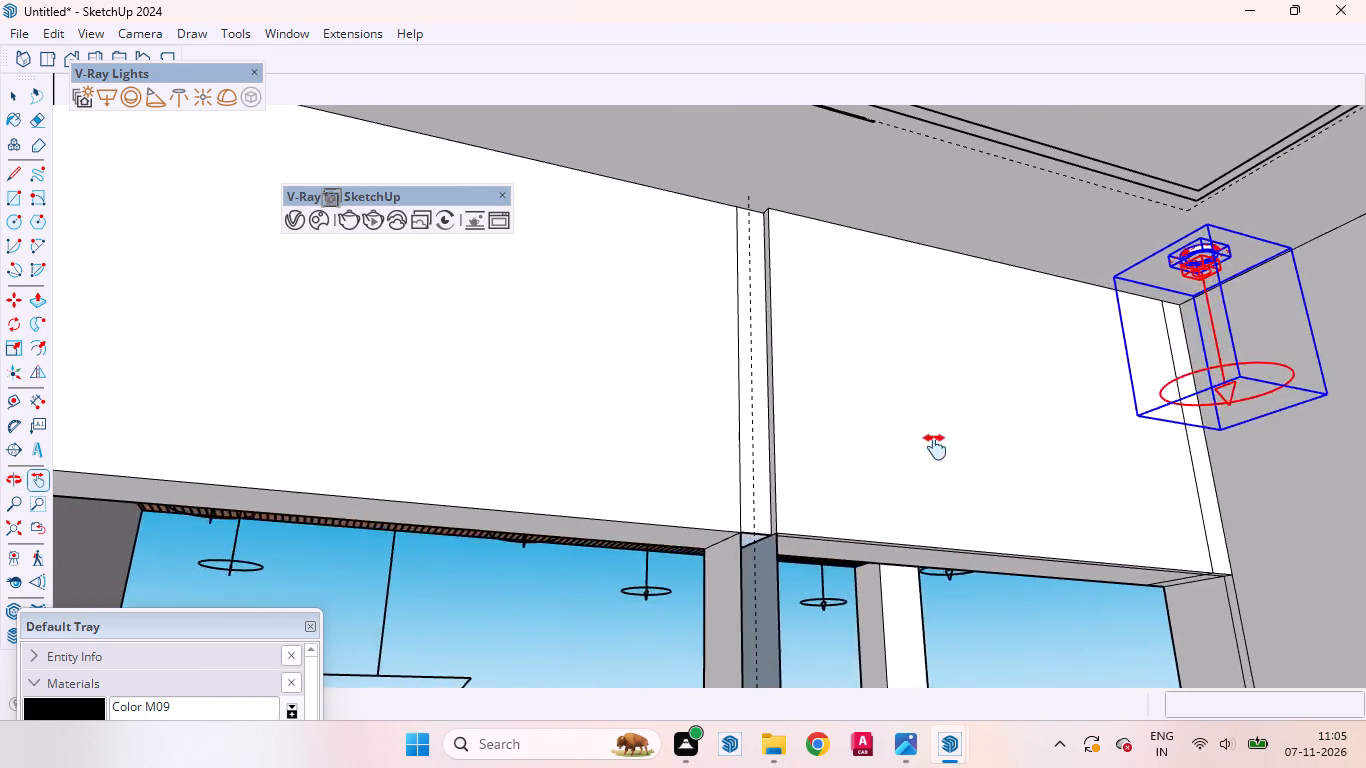
pyautogui.moveTo(935, 447); pyautogui.dragTo(1021, 467)
pyautogui.moveTo(1019, 467); pyautogui.dragTo(931, 455, button='middle')
pyautogui.moveTo(879, 370); pyautogui.dragTo(881, 450)
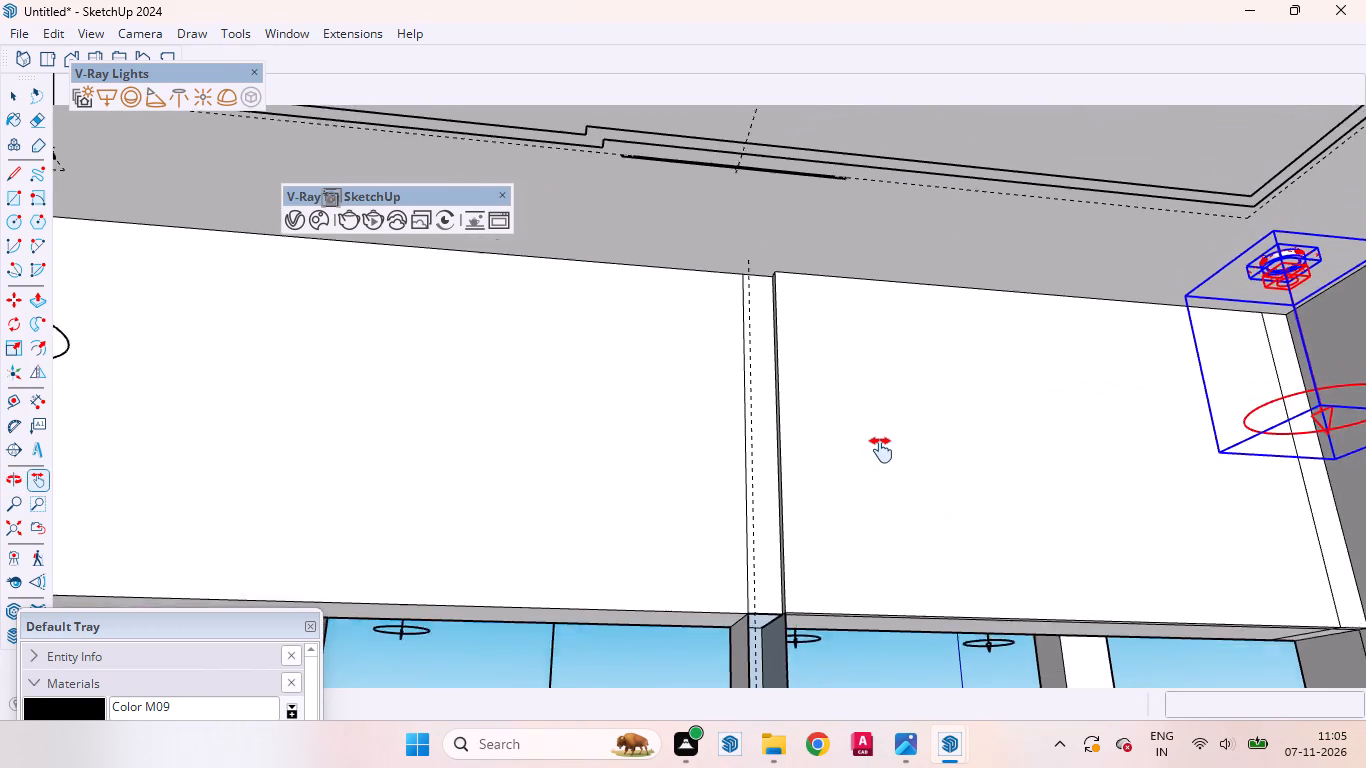
pyautogui.moveTo(881, 450); pyautogui.dragTo(883, 456)
pyautogui.moveTo(889, 468); pyautogui.dragTo(904, 427, button='middle')
pyautogui.scroll(1, 904, 427)
pyautogui.moveTo(885, 330); pyautogui.dragTo(880, 350)
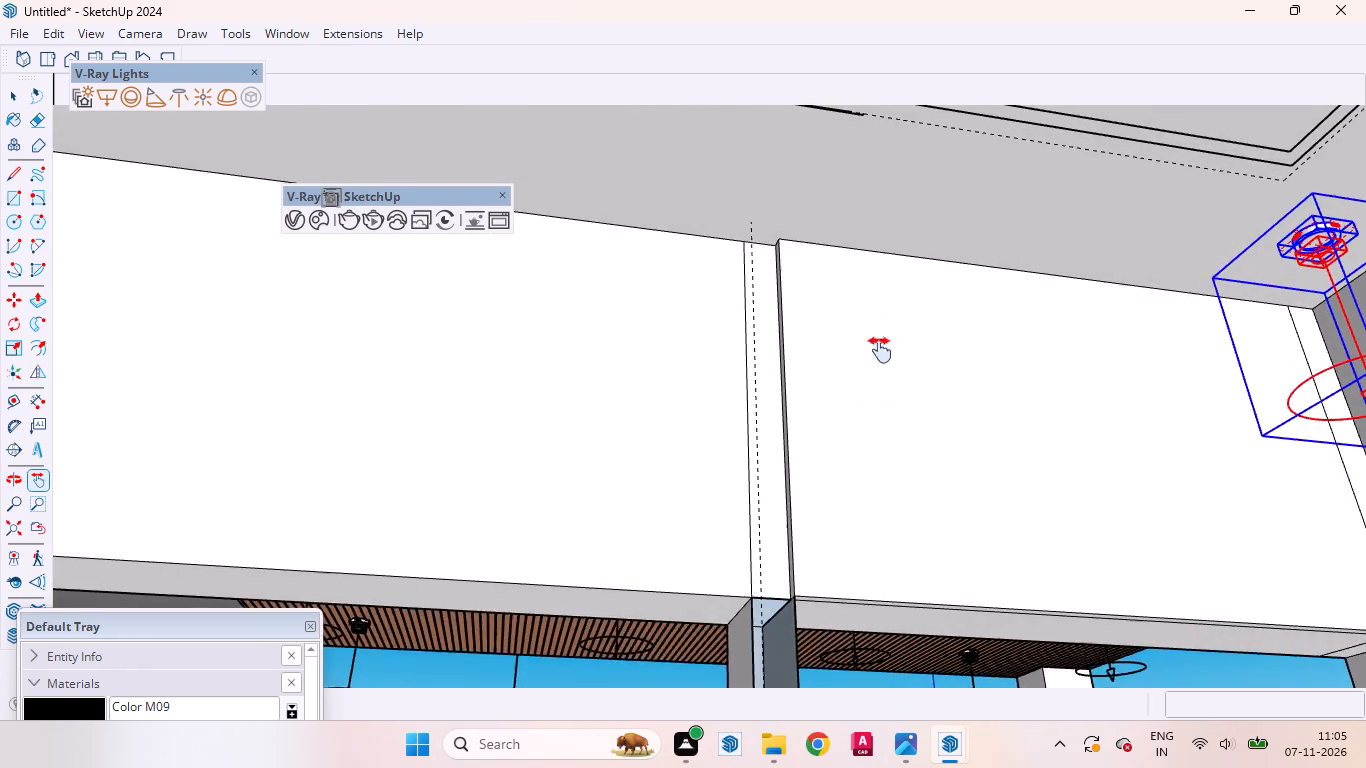
pyautogui.moveTo(880, 350); pyautogui.dragTo(939, 397)
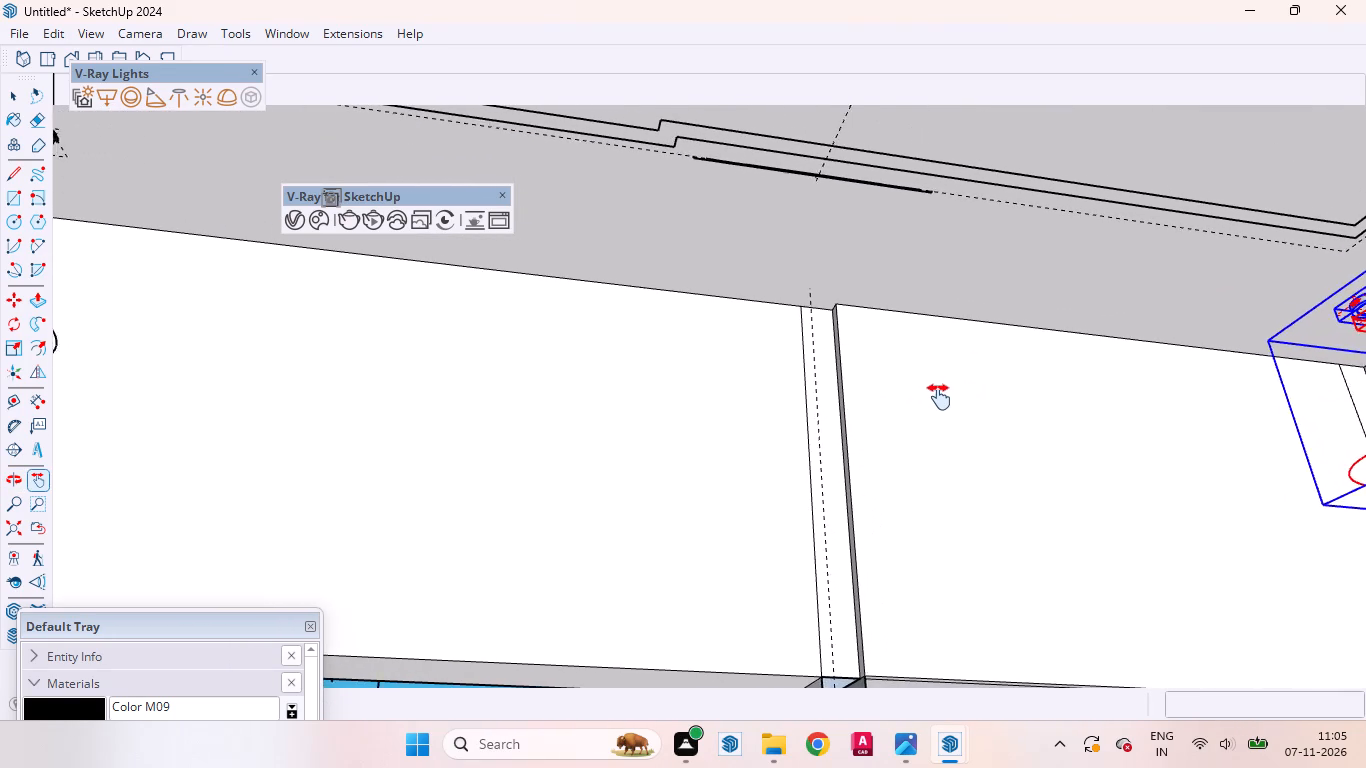
pyautogui.moveTo(939, 397); pyautogui.dragTo(938, 397)
pyautogui.press('m')
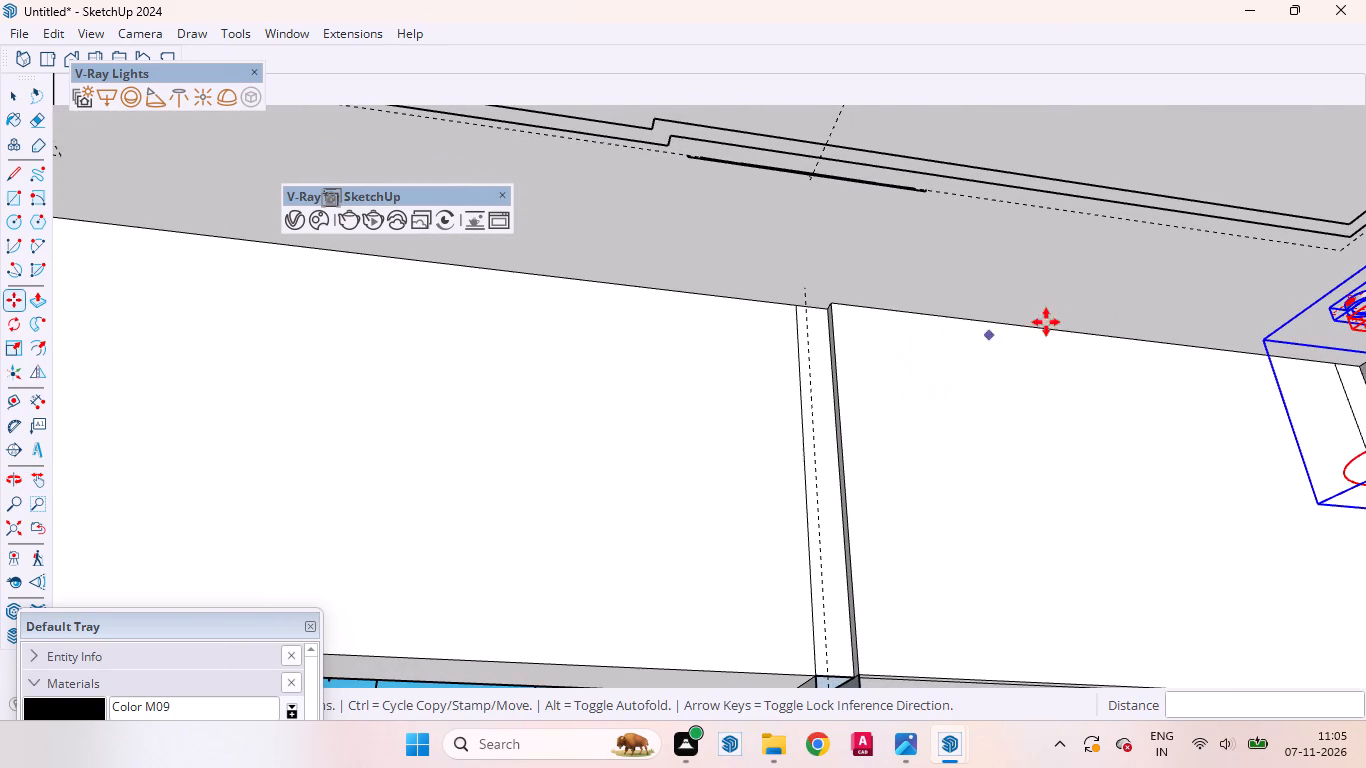
pyautogui.click(1270, 272)
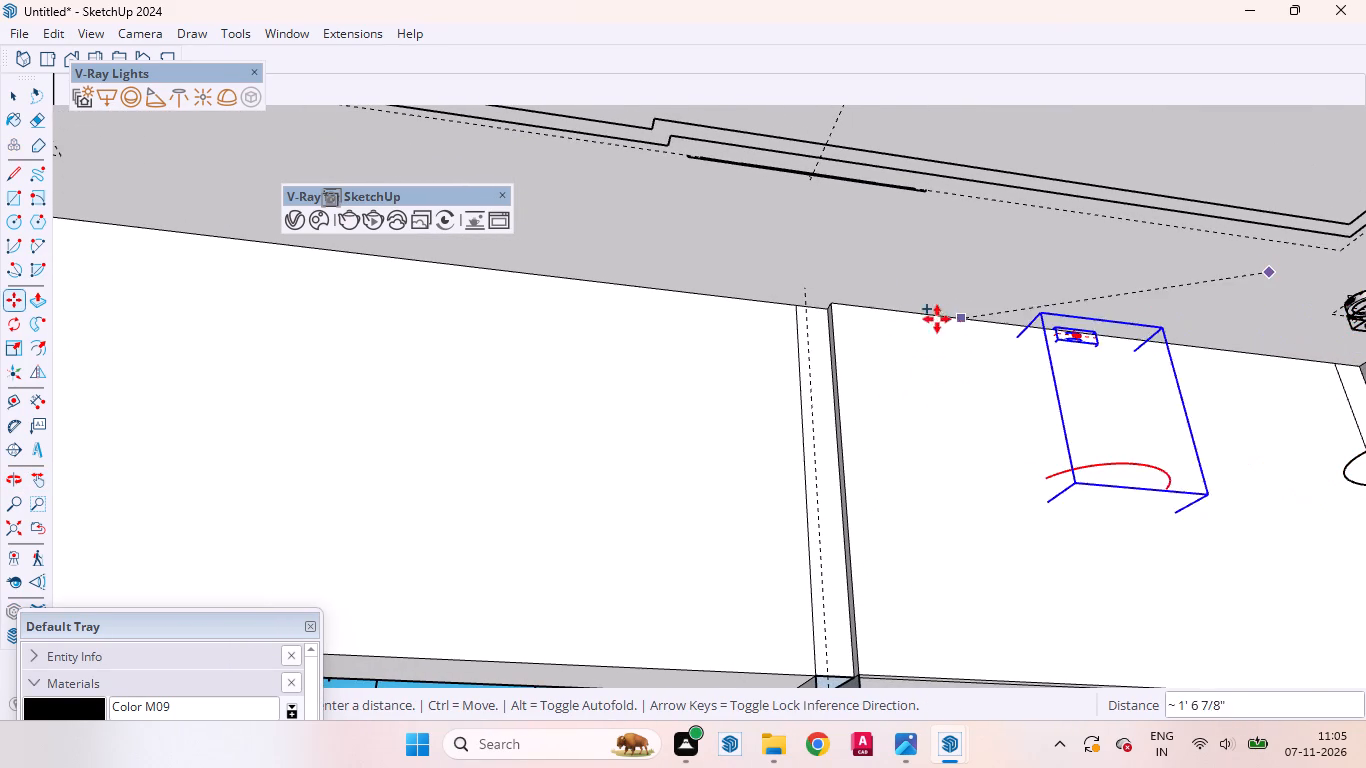
pyautogui.click(629, 176)
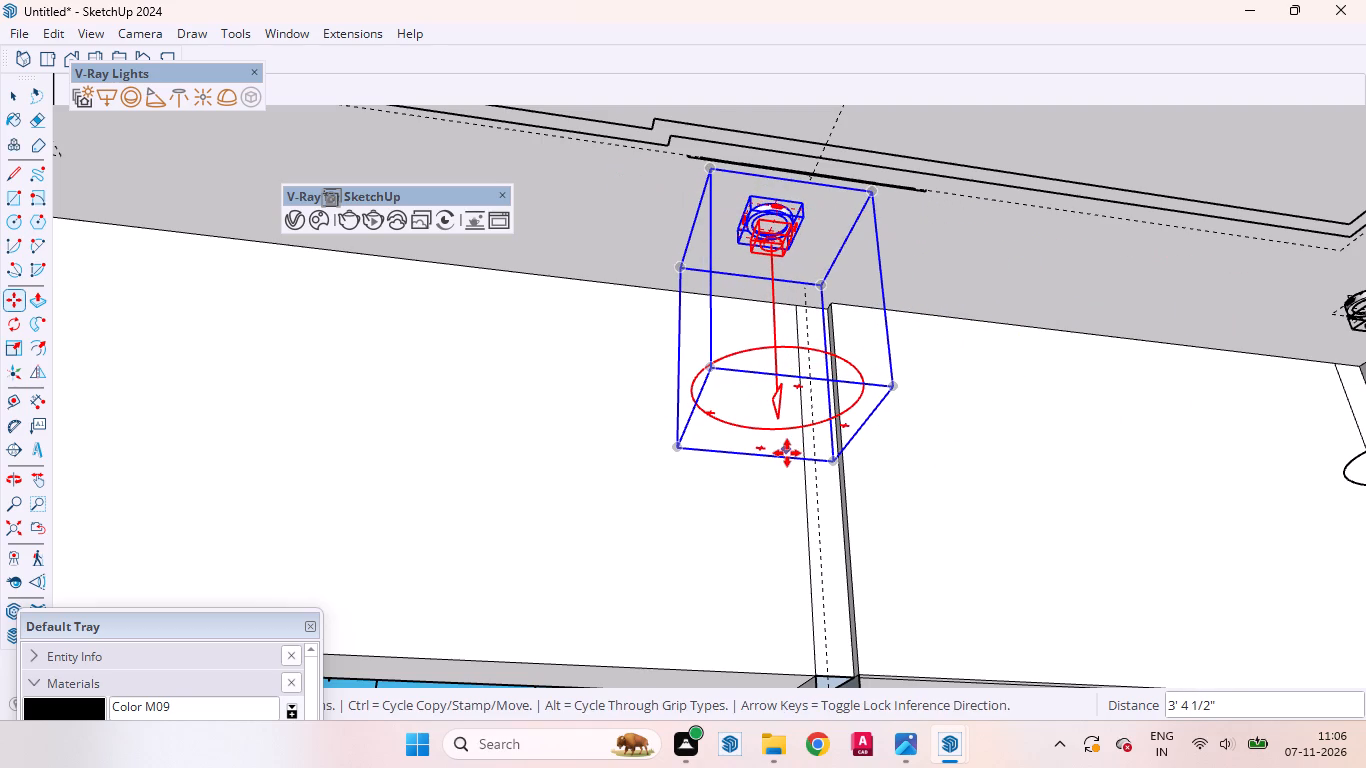
pyautogui.press('space')
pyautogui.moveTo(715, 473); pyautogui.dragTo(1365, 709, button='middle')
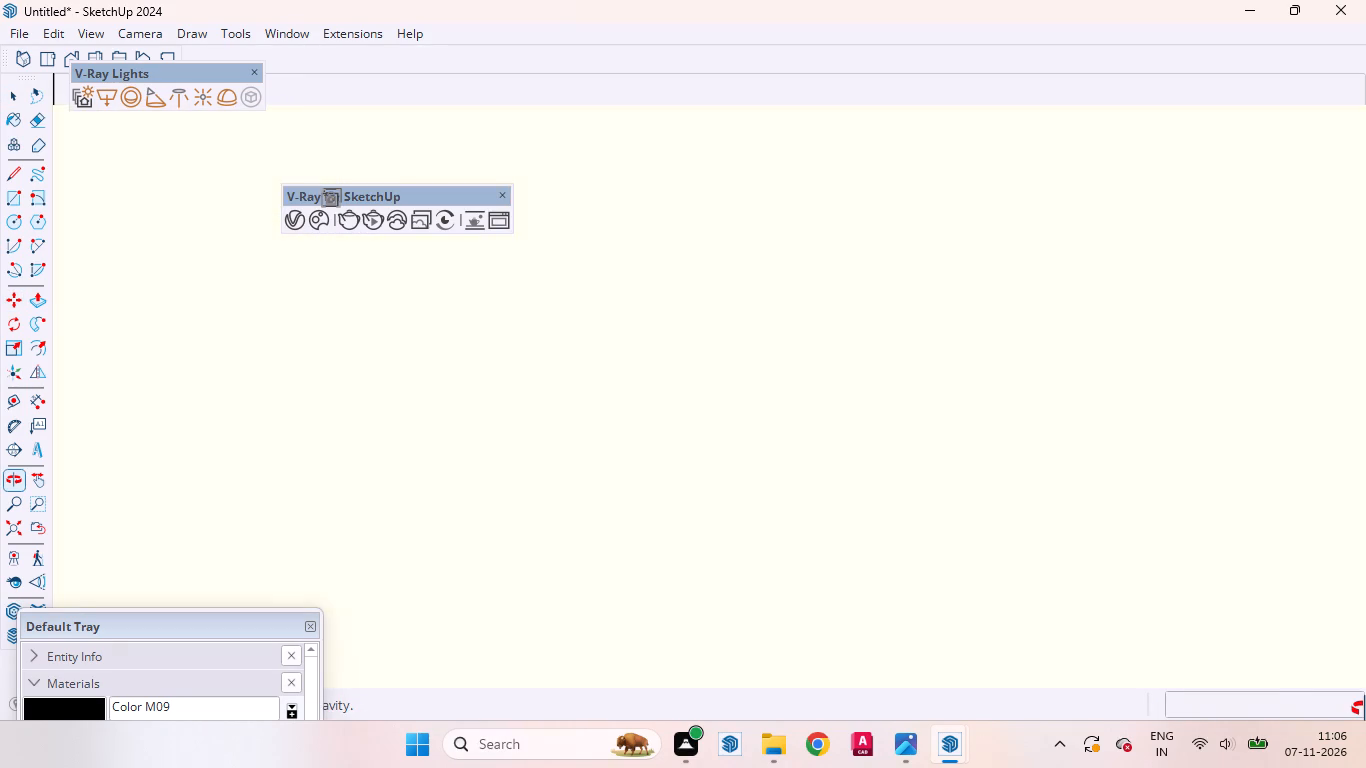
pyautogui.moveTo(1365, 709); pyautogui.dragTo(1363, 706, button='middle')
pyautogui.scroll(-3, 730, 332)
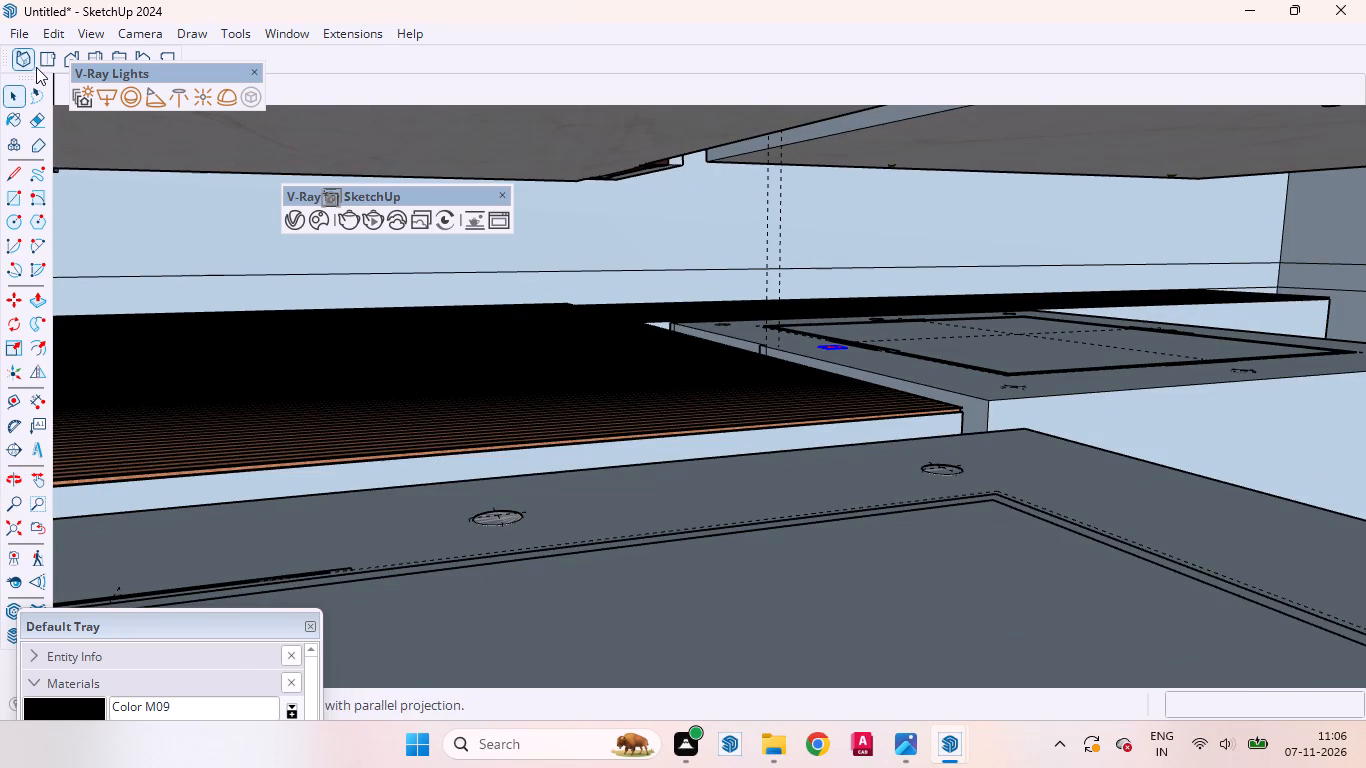
# Move the V-Ray Lights toolbar clear of the scene tabs and restore the Scene 2 view.
pyautogui.click(64, 66)
pyautogui.scroll(-11, 223, 315)
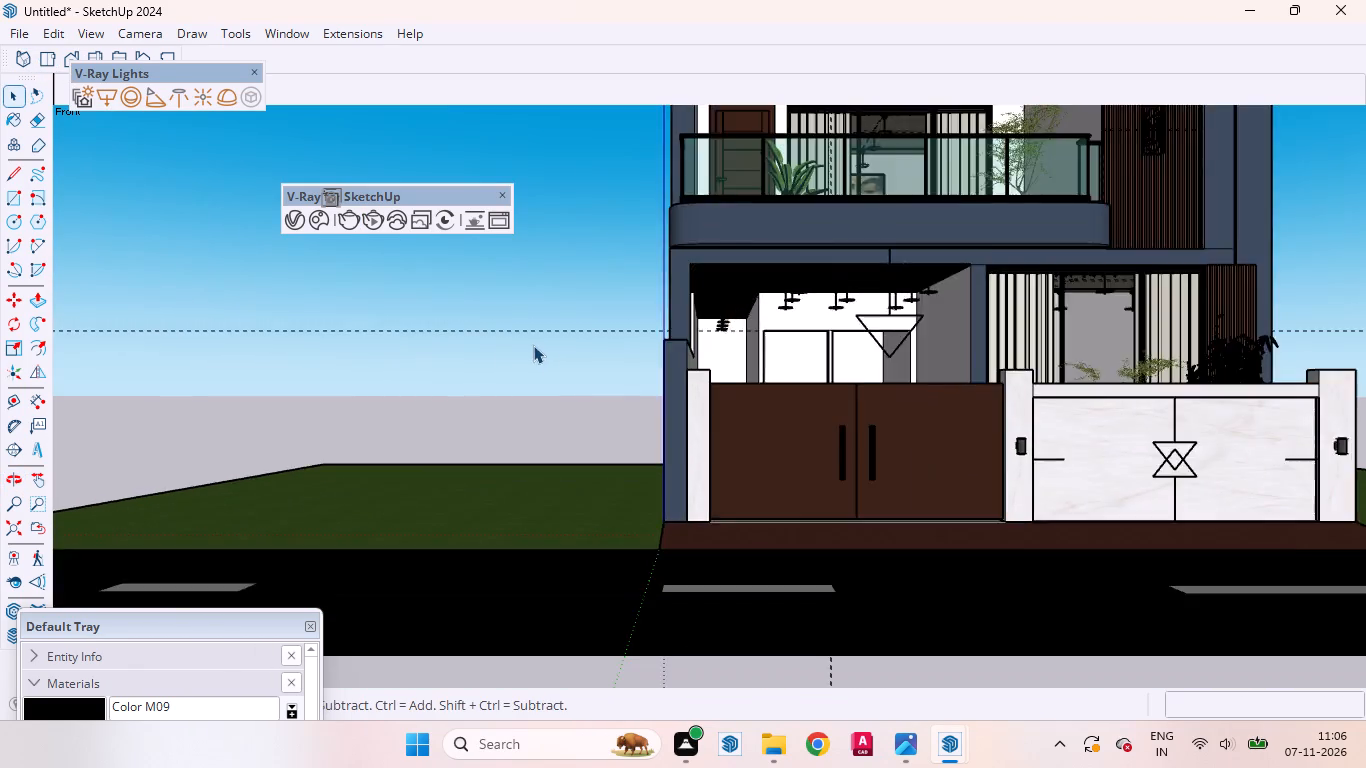
pyautogui.scroll(-4, 533, 345)
pyautogui.scroll(3, 731, 353)
pyautogui.scroll(-1, 732, 353)
pyautogui.scroll(10, 732, 353)
pyautogui.scroll(-1, 599, 404)
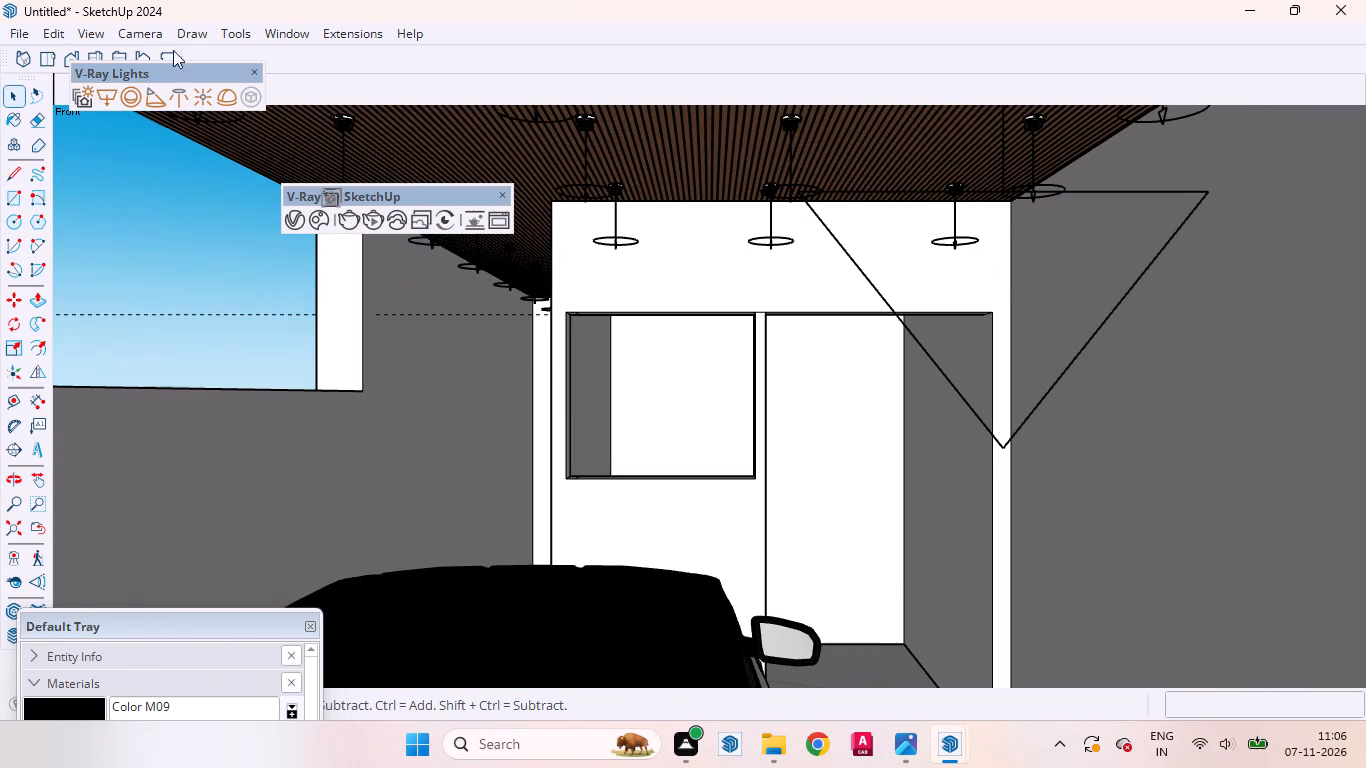
pyautogui.moveTo(188, 72); pyautogui.dragTo(461, 109)
pyautogui.moveTo(461, 109); pyautogui.dragTo(507, 110)
pyautogui.click(228, 94)
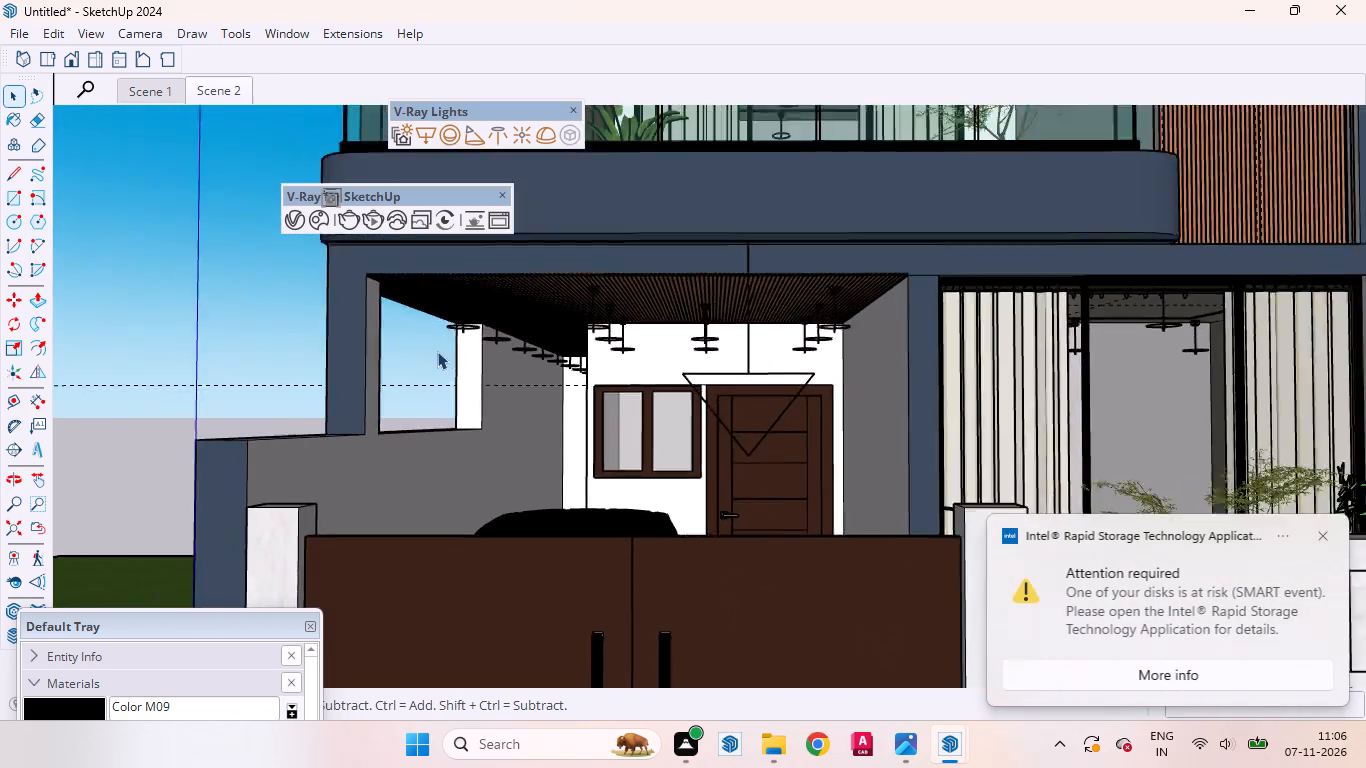
# Erase the front glass face from the pane farther from the door in the ground-floor entrance window.
pyautogui.scroll(12, 653, 429)
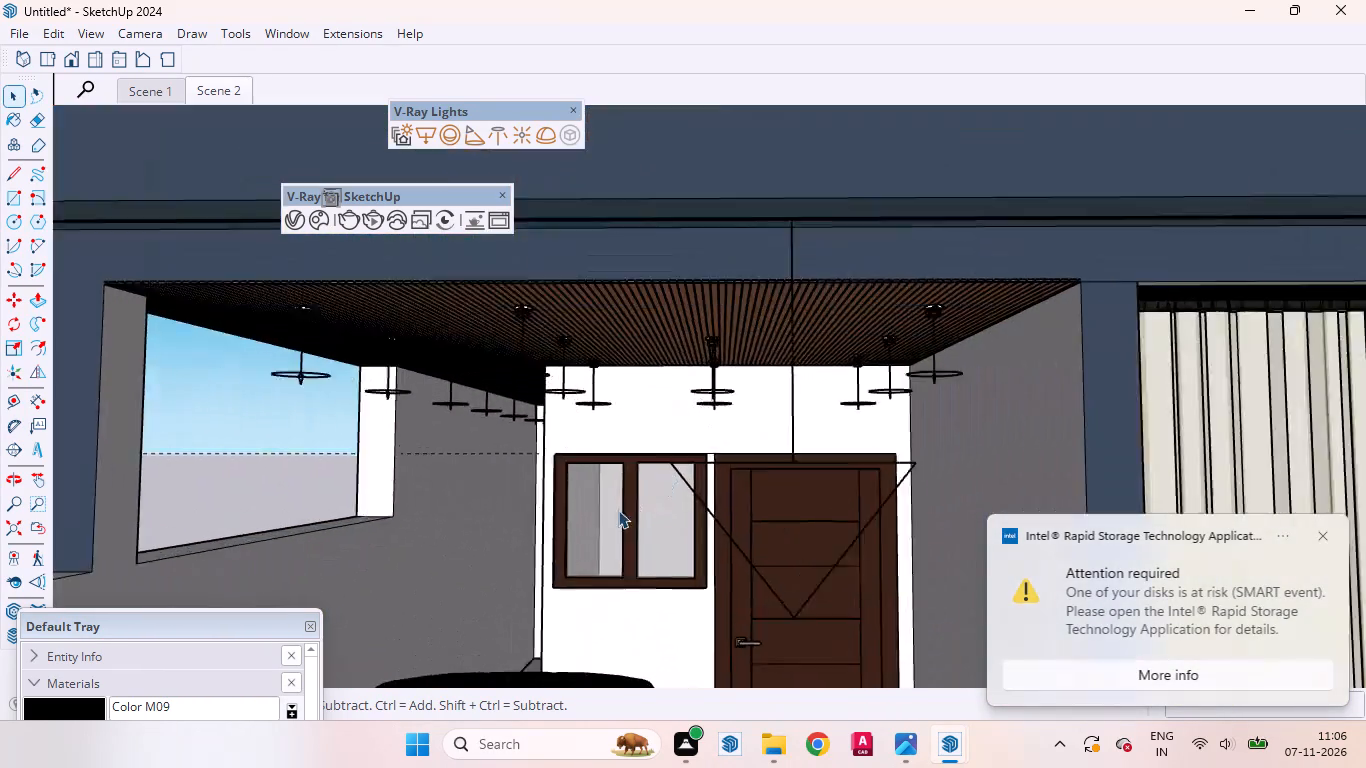
pyautogui.scroll(6, 618, 510)
pyautogui.click(582, 529)
pyautogui.doubleClick(578, 529)
pyautogui.click(575, 516)
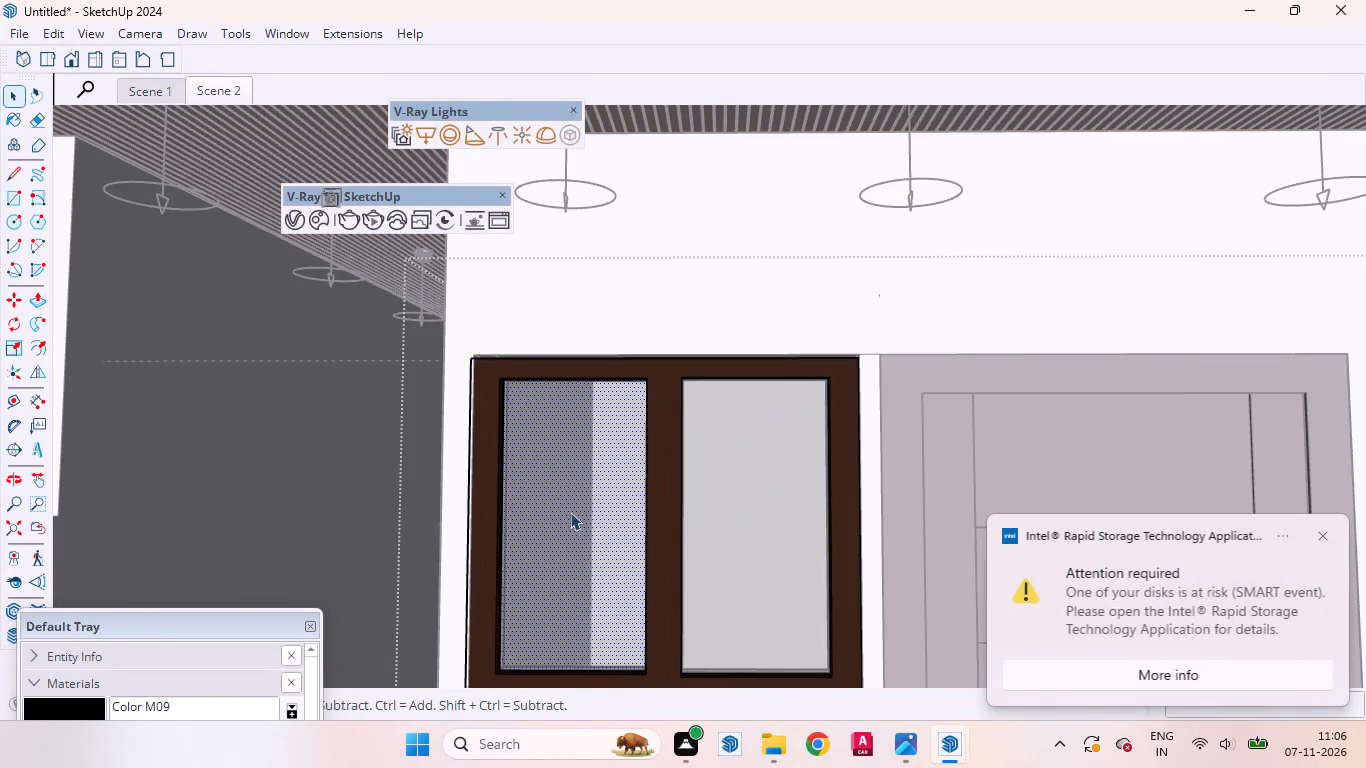
pyautogui.scroll(-20, 559, 508)
pyautogui.scroll(1, 571, 497)
pyautogui.scroll(-2, 571, 497)
pyautogui.scroll(9, 571, 497)
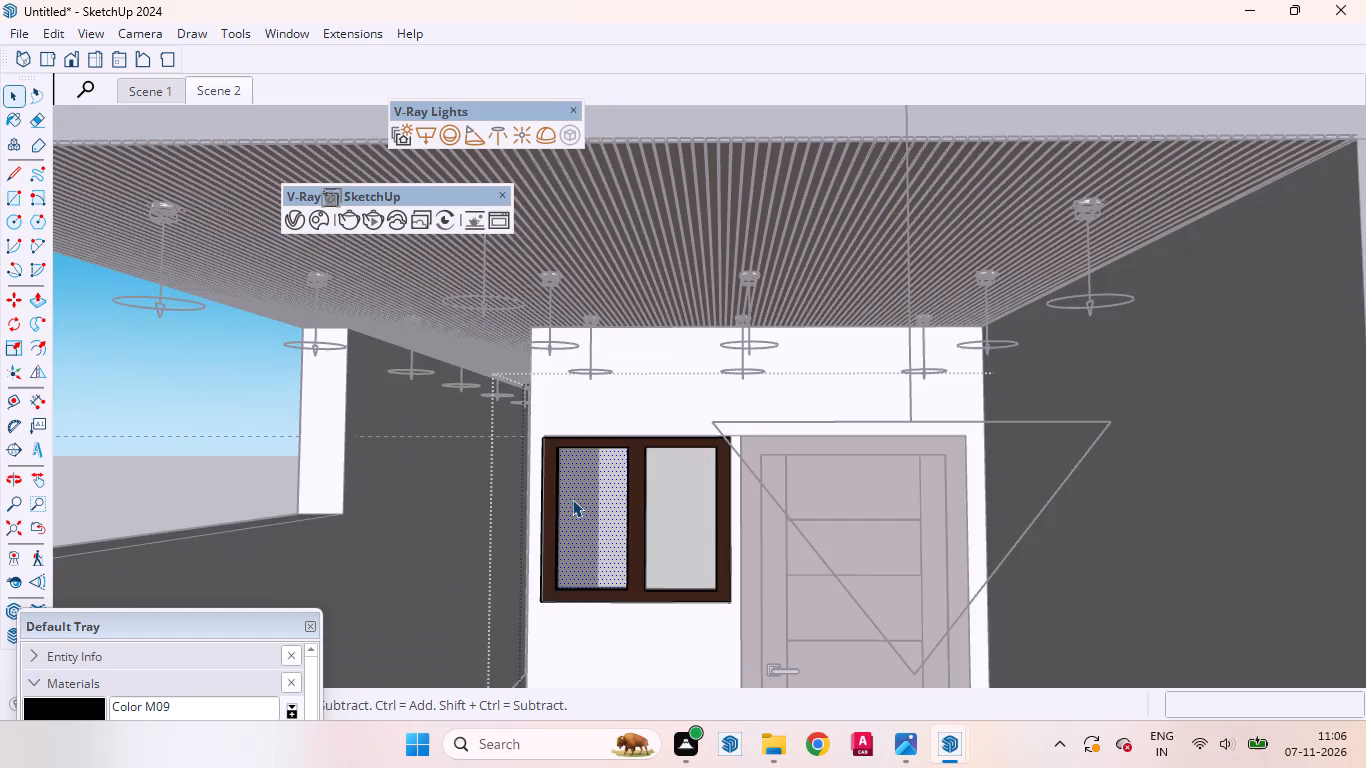
pyautogui.scroll(5, 572, 499)
pyautogui.rightClick(580, 514)
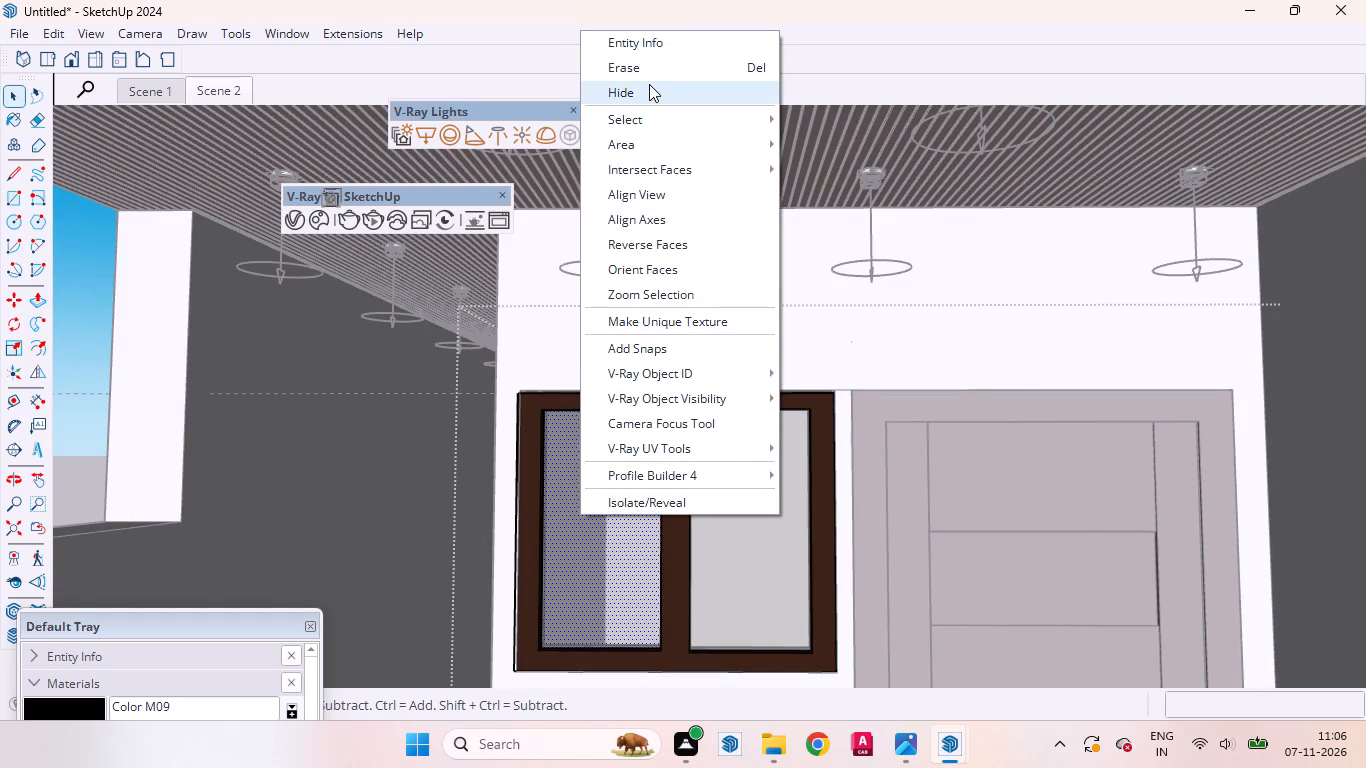
pyautogui.click(644, 76)
pyautogui.scroll(7, 669, 603)
pyautogui.click(601, 536)
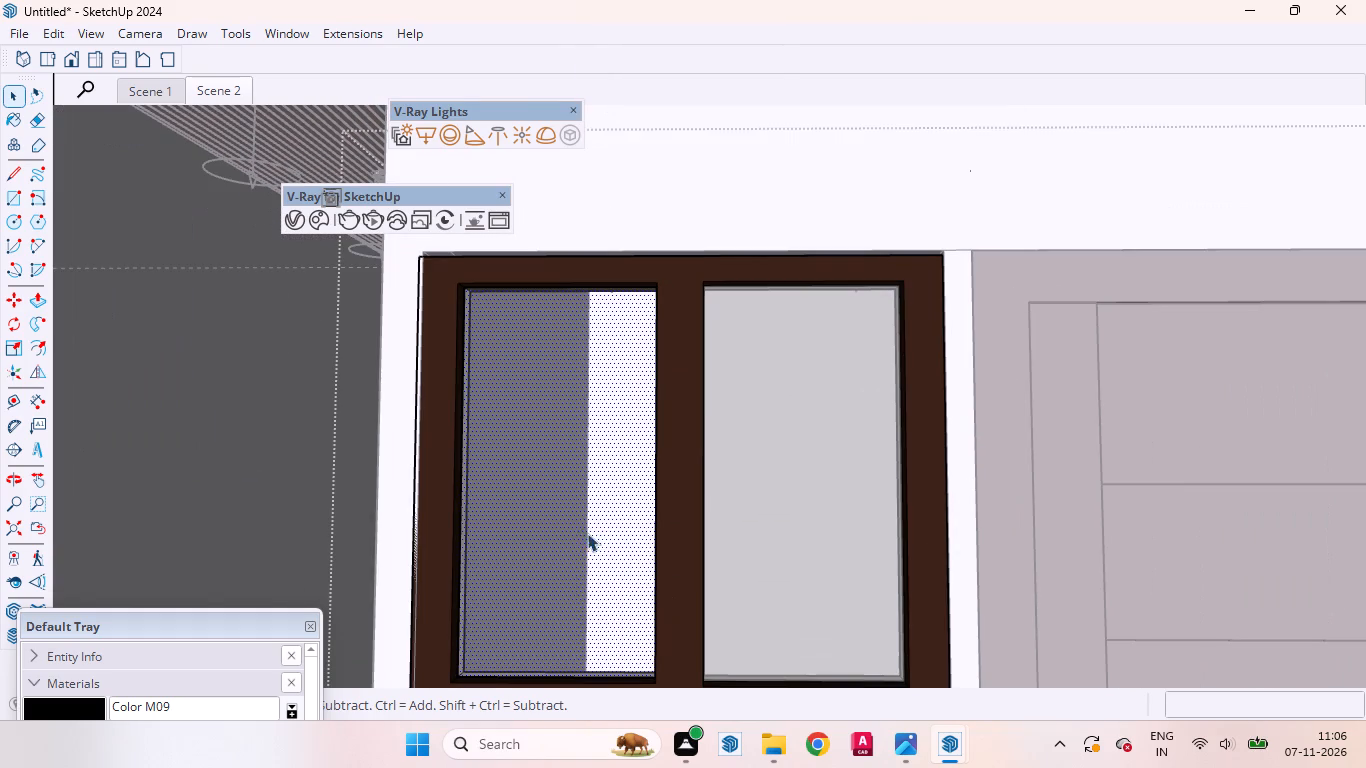
# Erase the front glass face from the entrance window's pane nearer the door.
pyautogui.click(766, 528)
pyautogui.rightClick(767, 528)
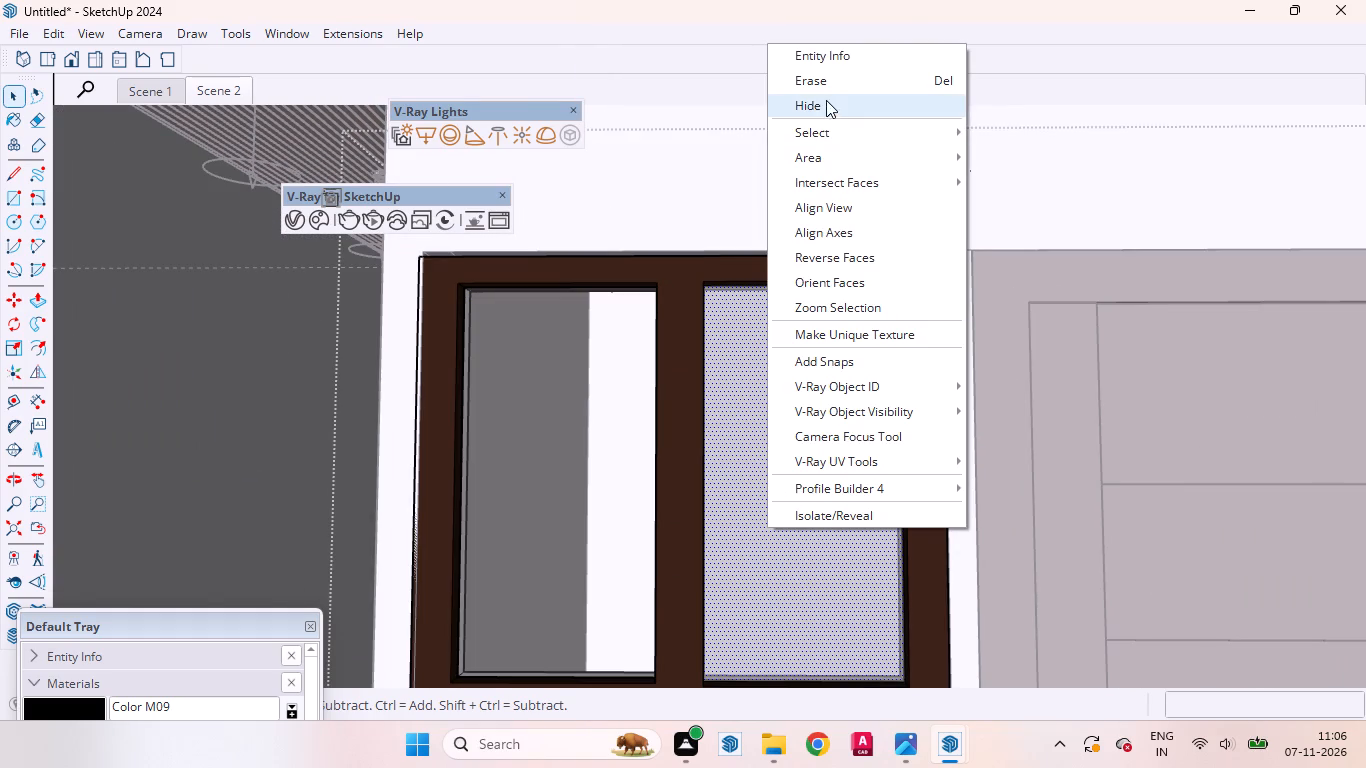
pyautogui.click(824, 90)
pyautogui.scroll(4, 757, 528)
pyautogui.click(775, 521)
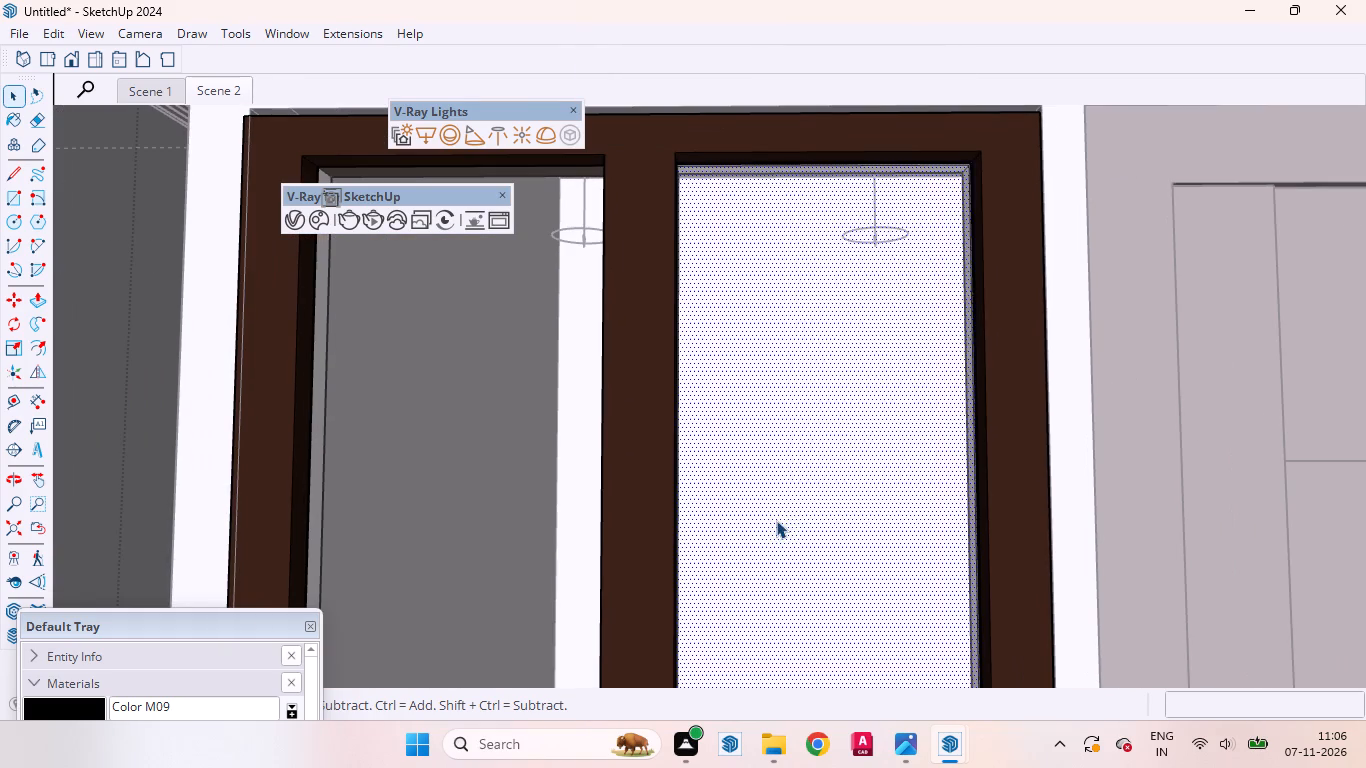
pyautogui.rightClick(782, 519)
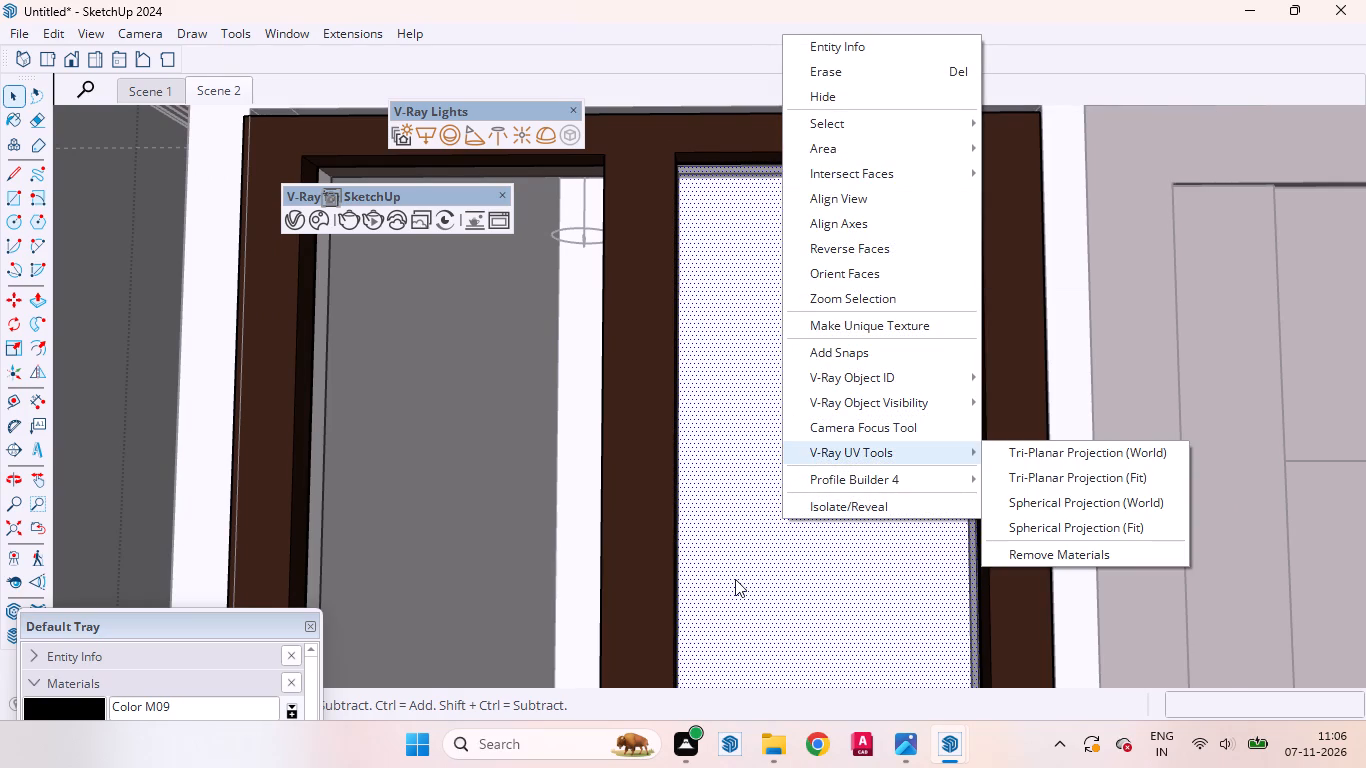
pyautogui.scroll(-6, 747, 544)
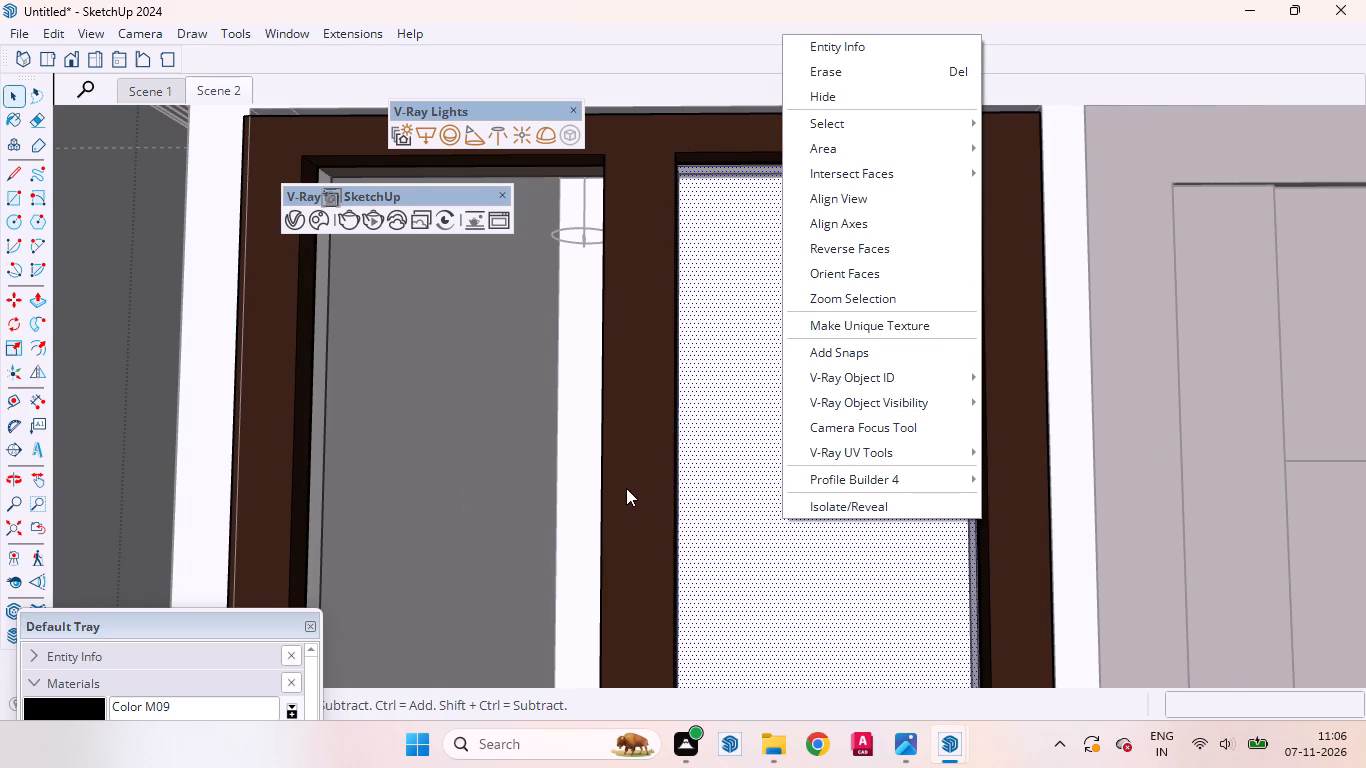
pyautogui.click(631, 488)
pyautogui.scroll(-15, 686, 493)
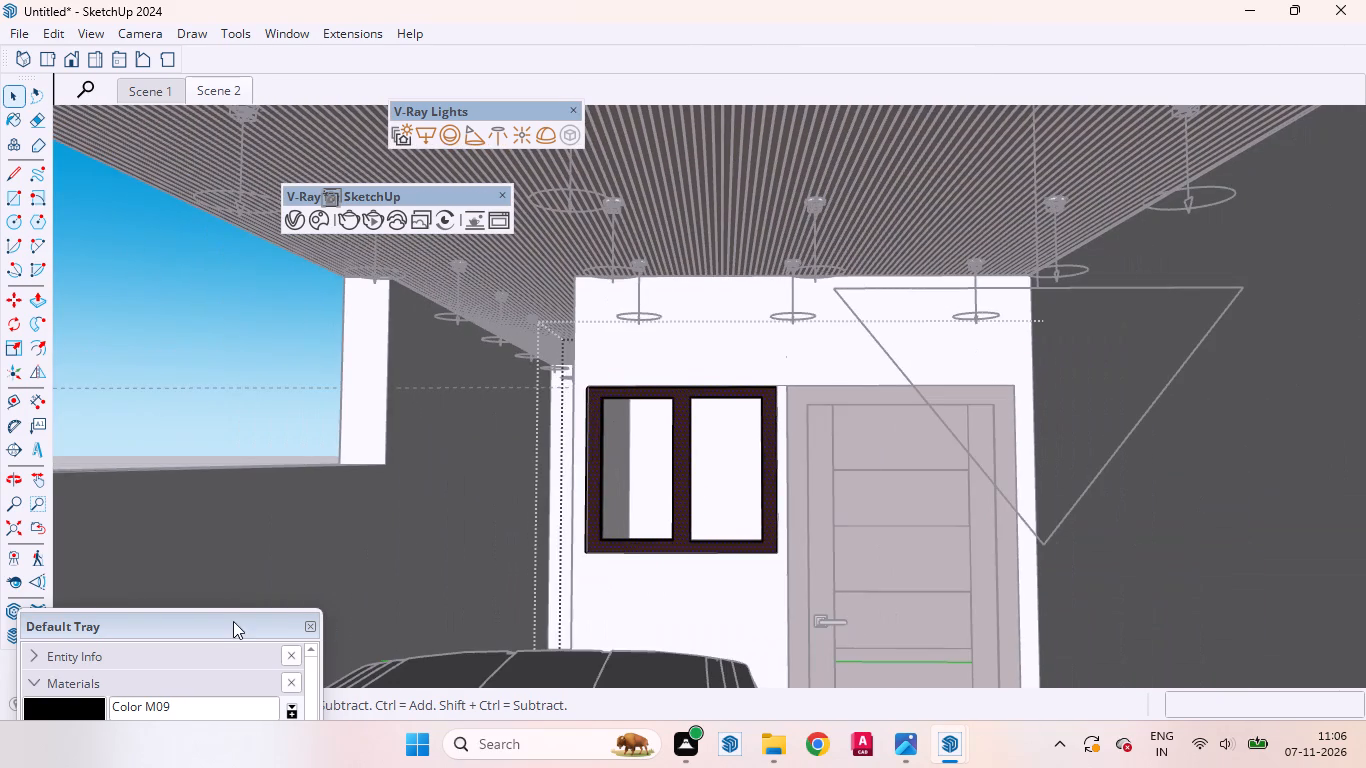
# Move the Default Tray aside, leave the window group and sample Glass_Window_Neutral from the ground-floor curtained window.
pyautogui.moveTo(232, 620); pyautogui.dragTo(1220, 305)
pyautogui.scroll(-1, 622, 420)
pyautogui.scroll(2, 622, 420)
pyautogui.scroll(-4, 622, 420)
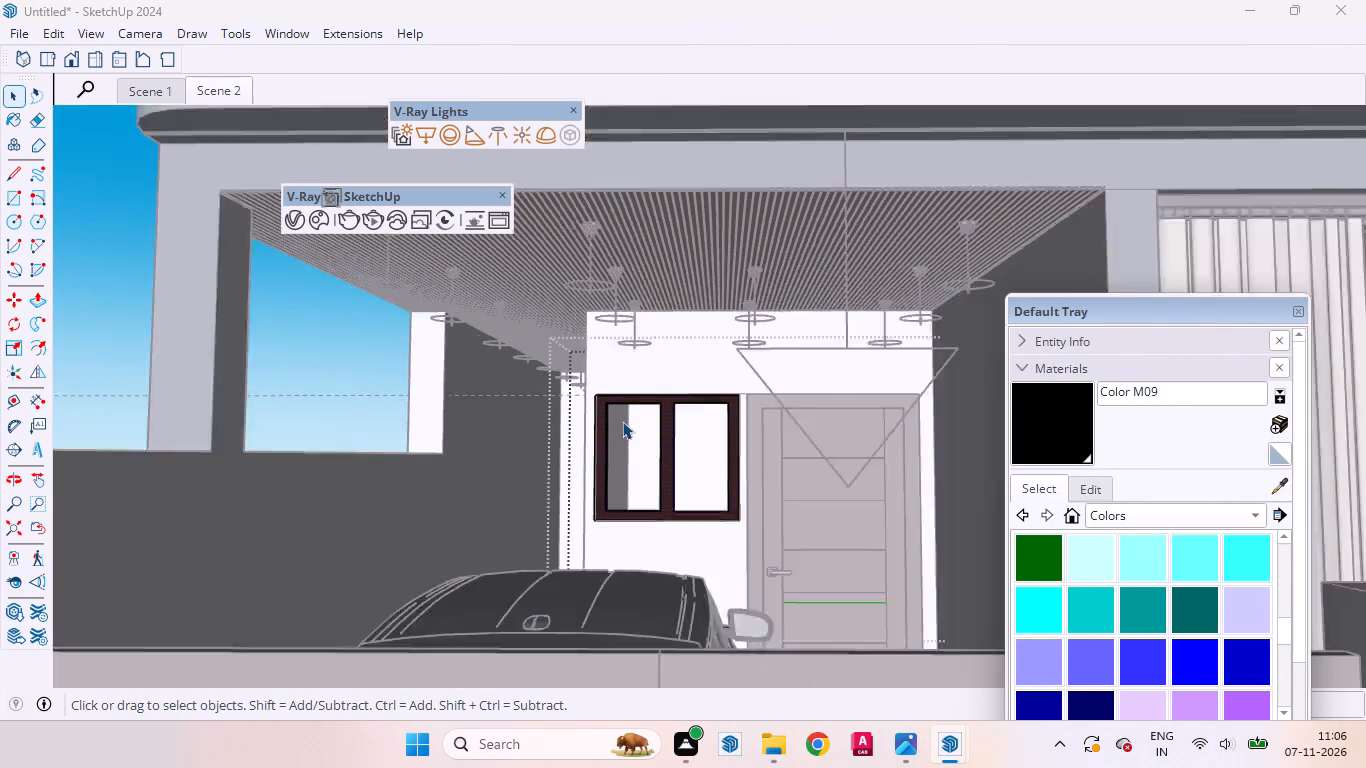
pyautogui.scroll(-5, 622, 421)
pyautogui.scroll(2, 625, 429)
pyautogui.scroll(-6, 625, 429)
pyautogui.doubleClick(315, 328)
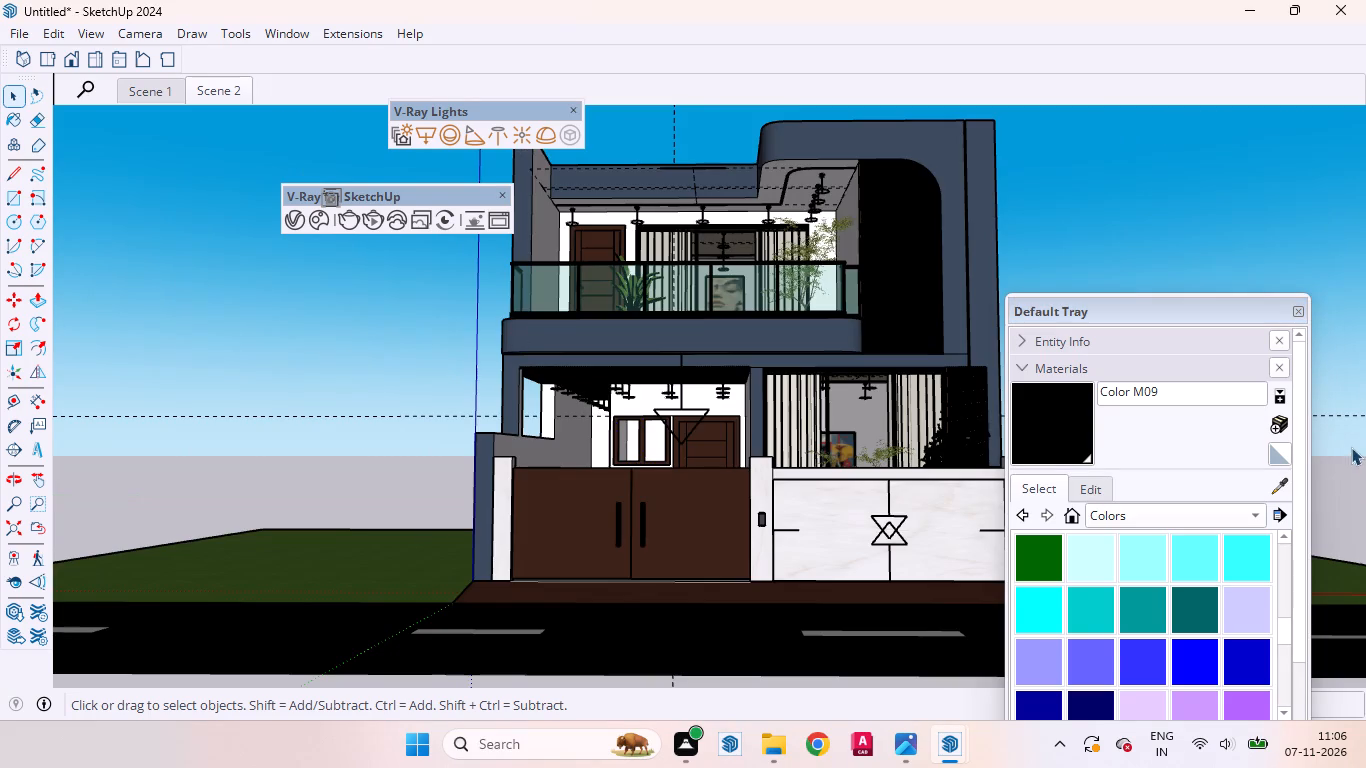
pyautogui.click(1287, 481)
pyautogui.scroll(11, 1011, 406)
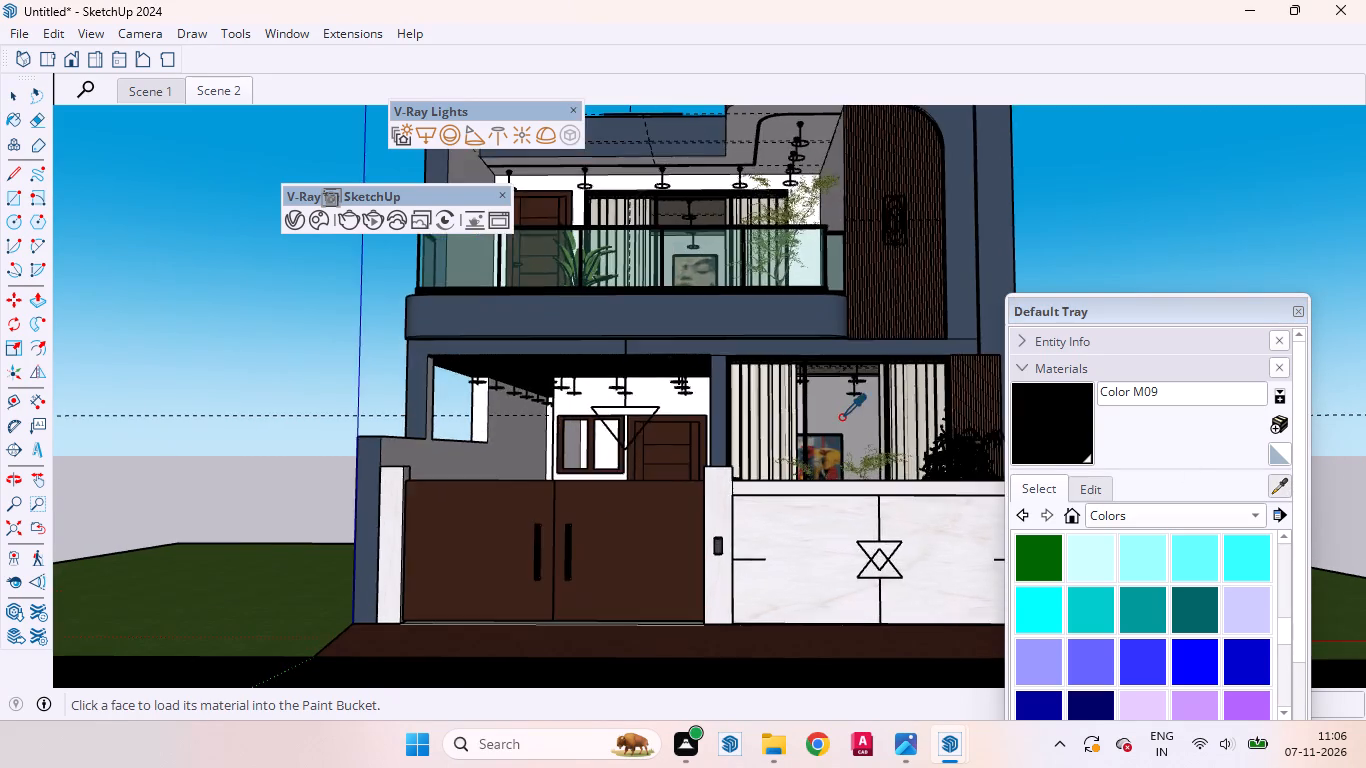
pyautogui.scroll(15, 841, 417)
pyautogui.click(843, 402)
# Paint both panes of the entrance window with Glass_Window_Neutral and exit the window group.
pyautogui.scroll(-7, 947, 463)
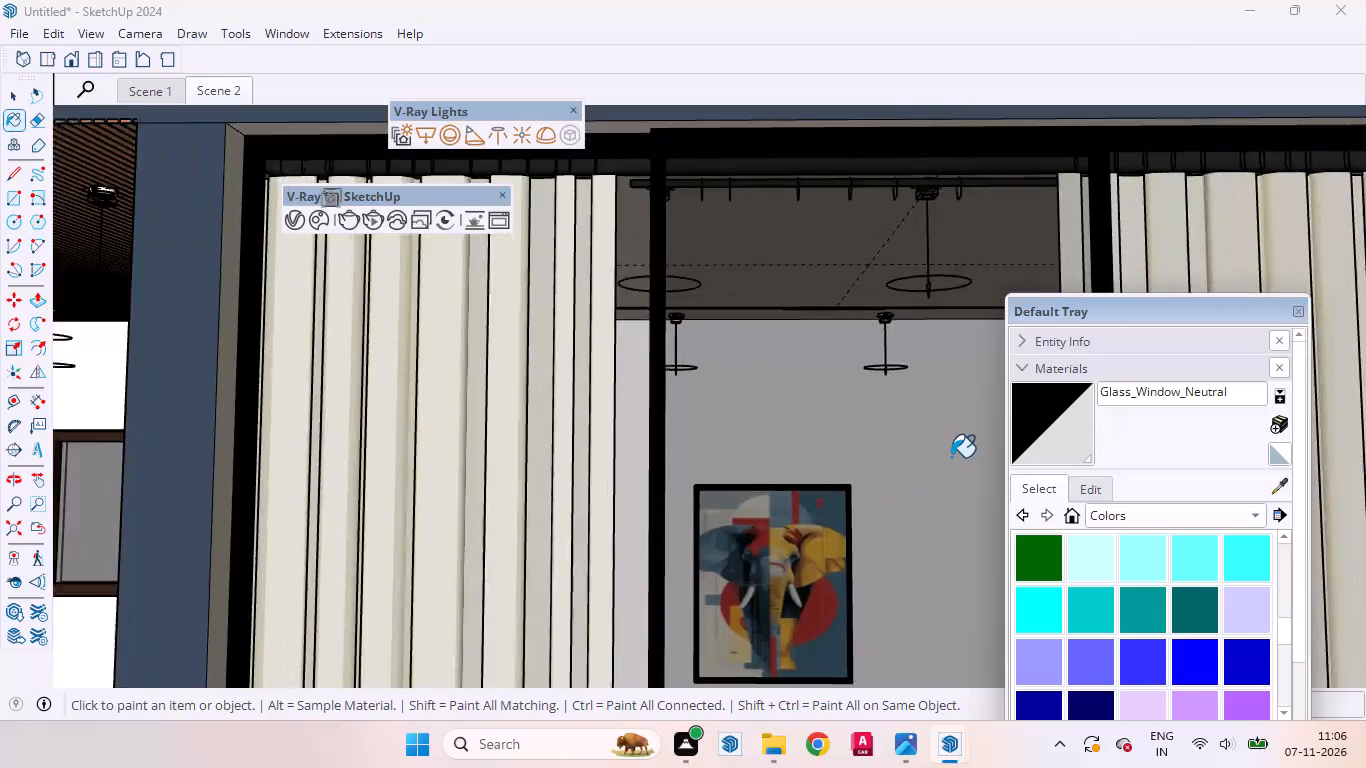
pyautogui.scroll(-15, 951, 457)
pyautogui.scroll(15, 481, 426)
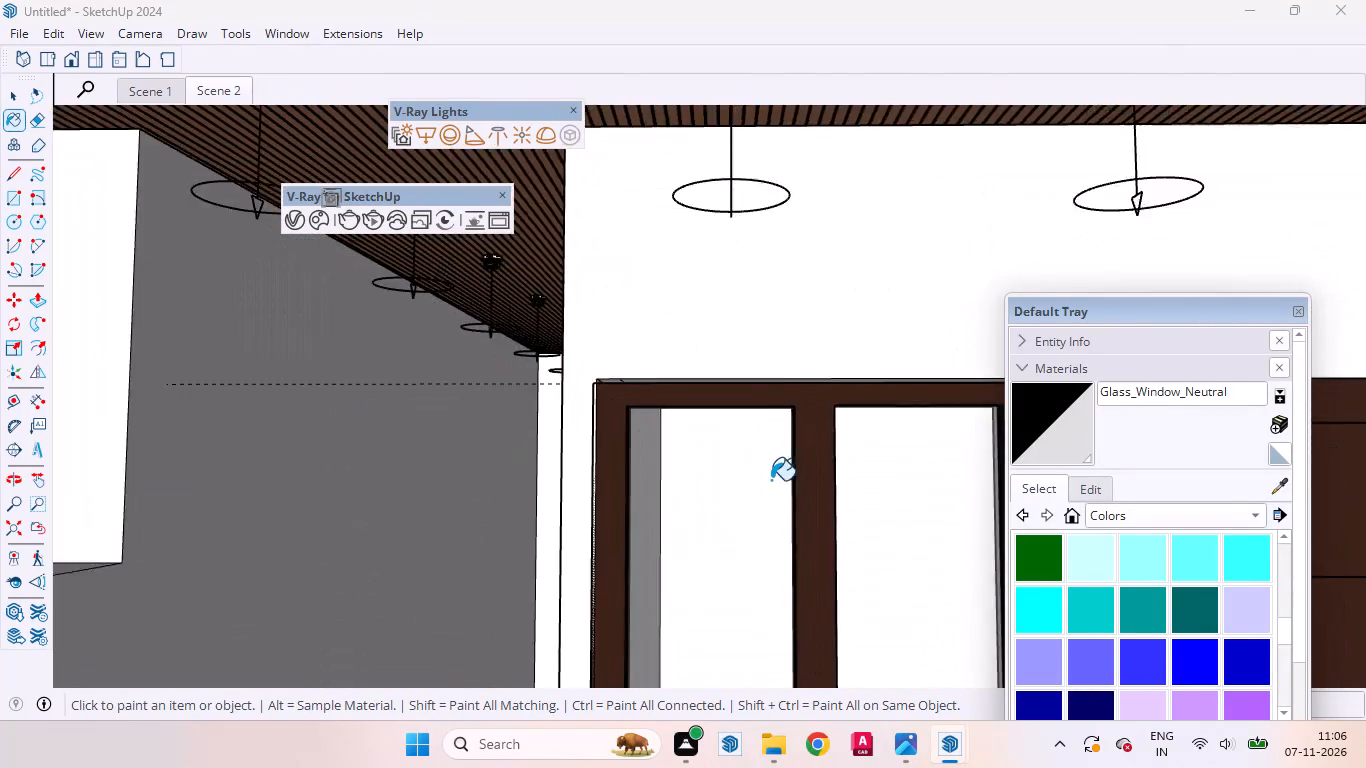
pyautogui.scroll(3, 771, 480)
pyautogui.press('space')
pyautogui.click(709, 532)
pyautogui.doubleClick(708, 523)
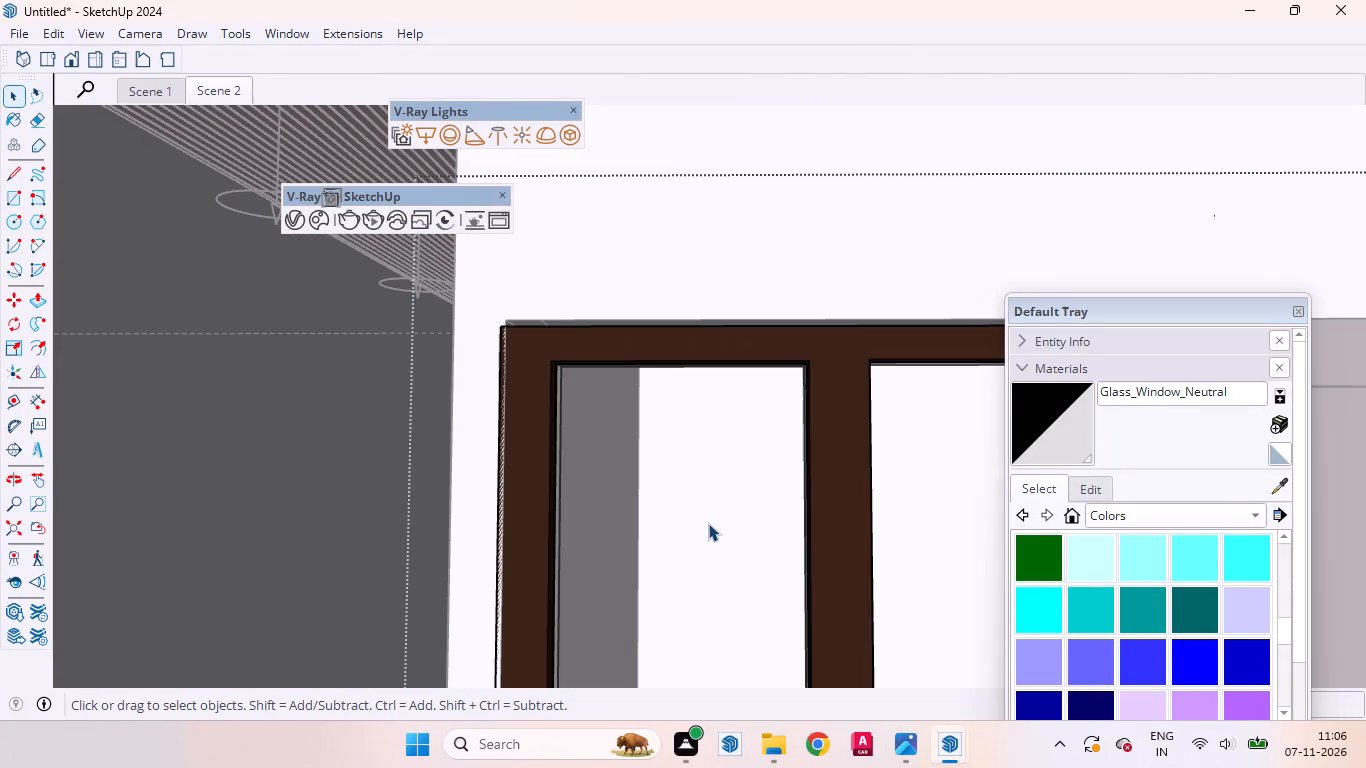
pyautogui.click(701, 524)
pyautogui.click(1092, 431)
pyautogui.click(699, 481)
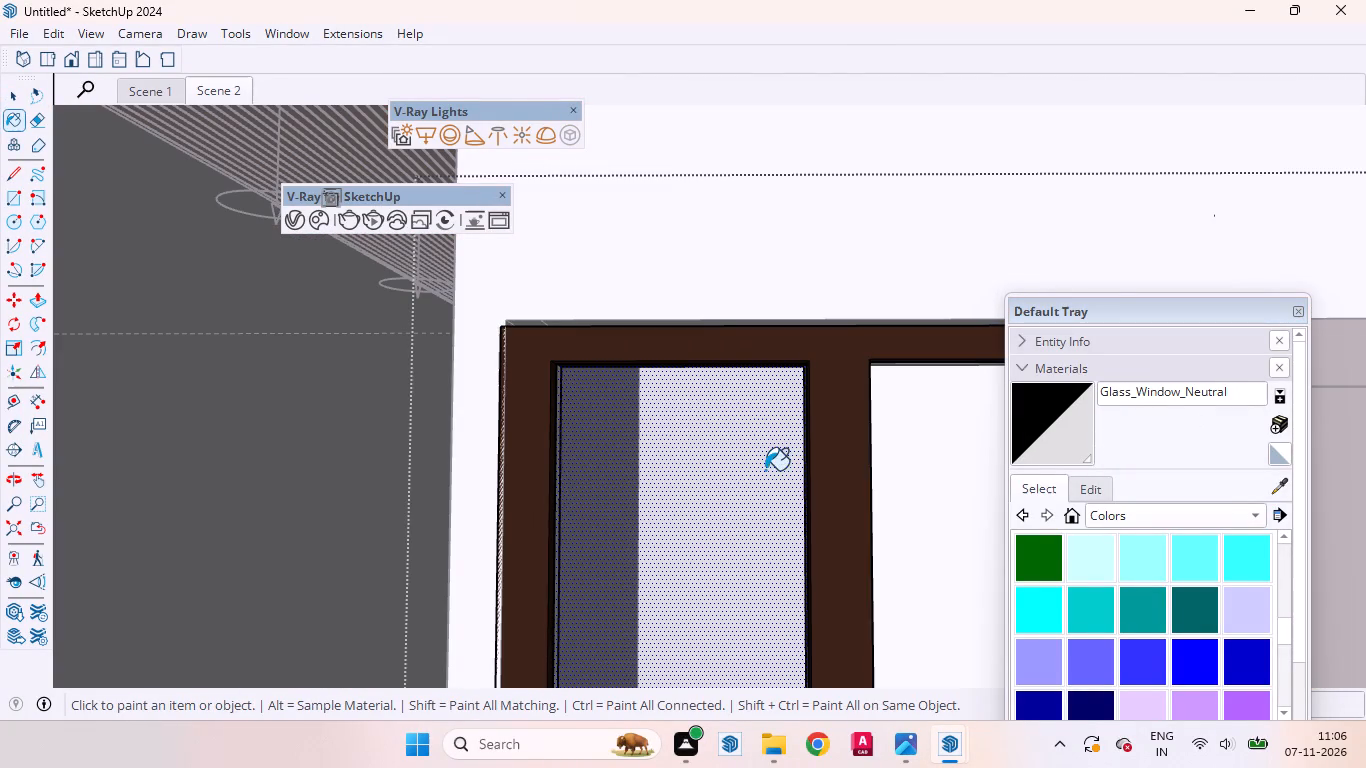
pyautogui.scroll(-4, 602, 426)
pyautogui.click(846, 469)
pyautogui.scroll(-5, 759, 445)
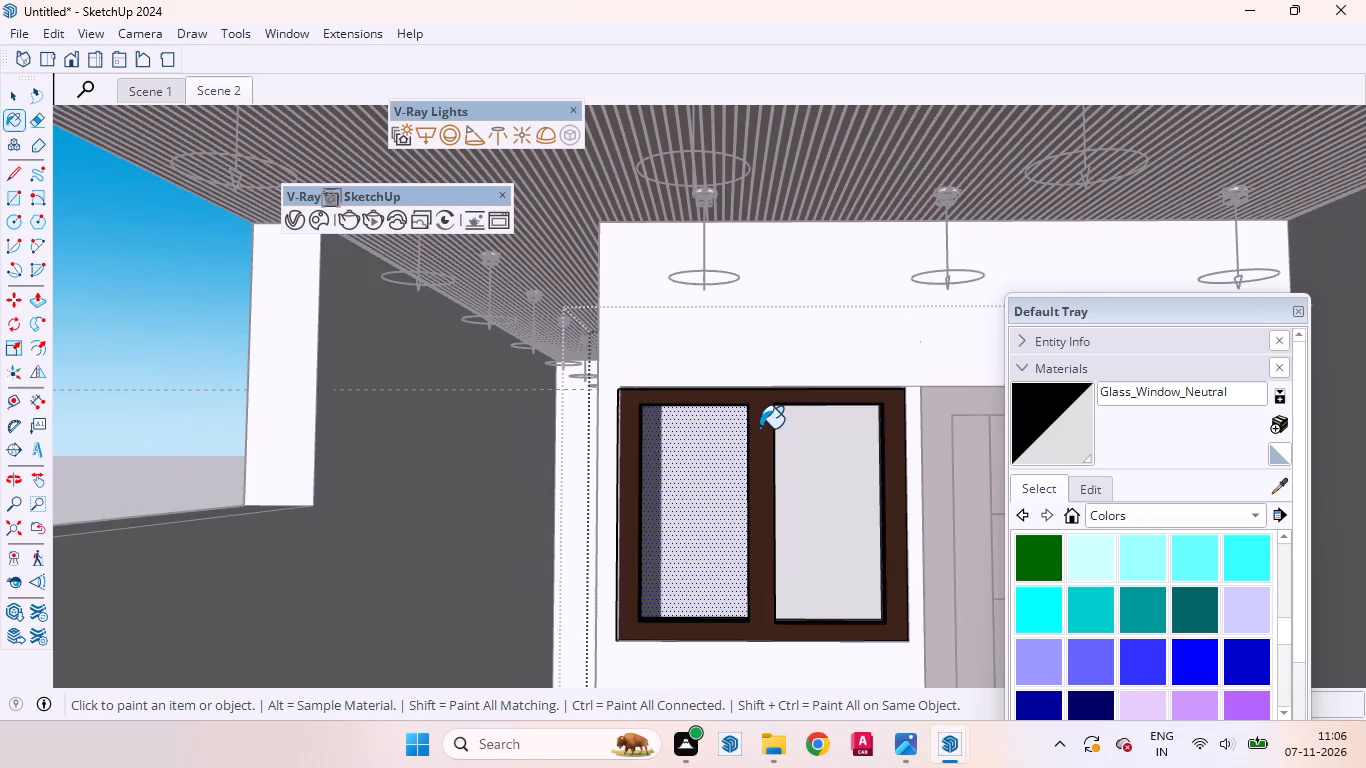
pyautogui.scroll(-3, 761, 428)
pyautogui.press('space')
pyautogui.click(321, 428)
pyautogui.click(304, 416)
# Inspect the repainted entrance window and the room behind its glass from several angles.
pyautogui.scroll(-3, 412, 371)
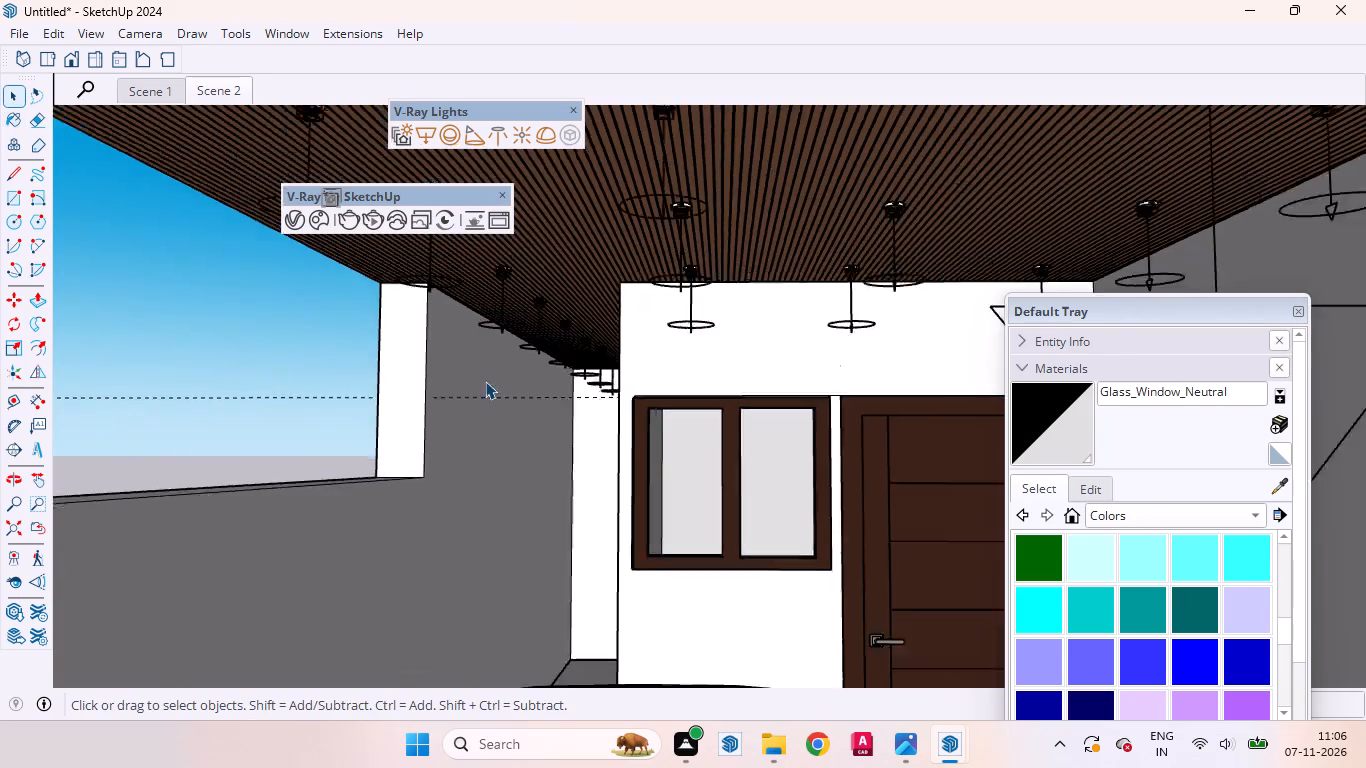
pyautogui.scroll(-9, 485, 381)
pyautogui.moveTo(581, 435); pyautogui.dragTo(746, 527, button='middle')
pyautogui.scroll(11, 644, 434)
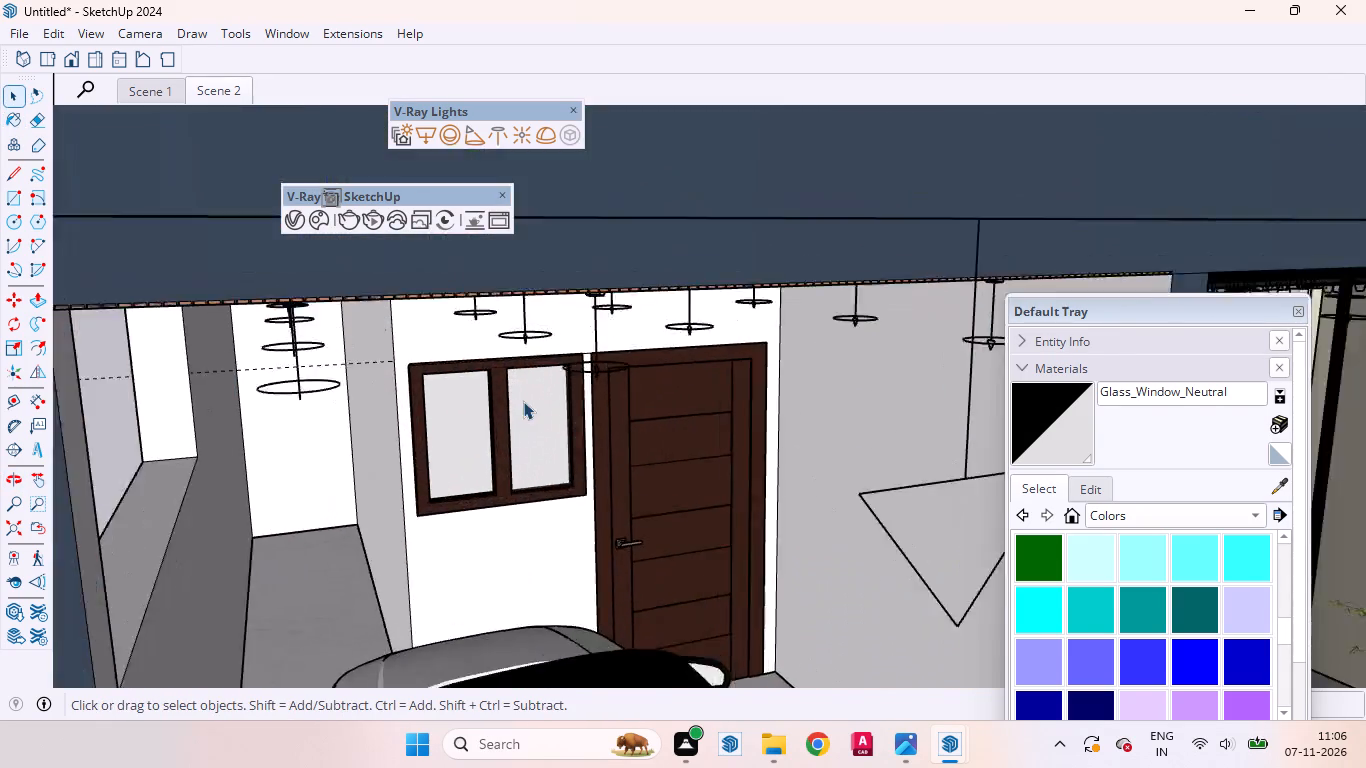
pyautogui.scroll(12, 523, 401)
pyautogui.moveTo(497, 420); pyautogui.dragTo(539, 301, button='middle')
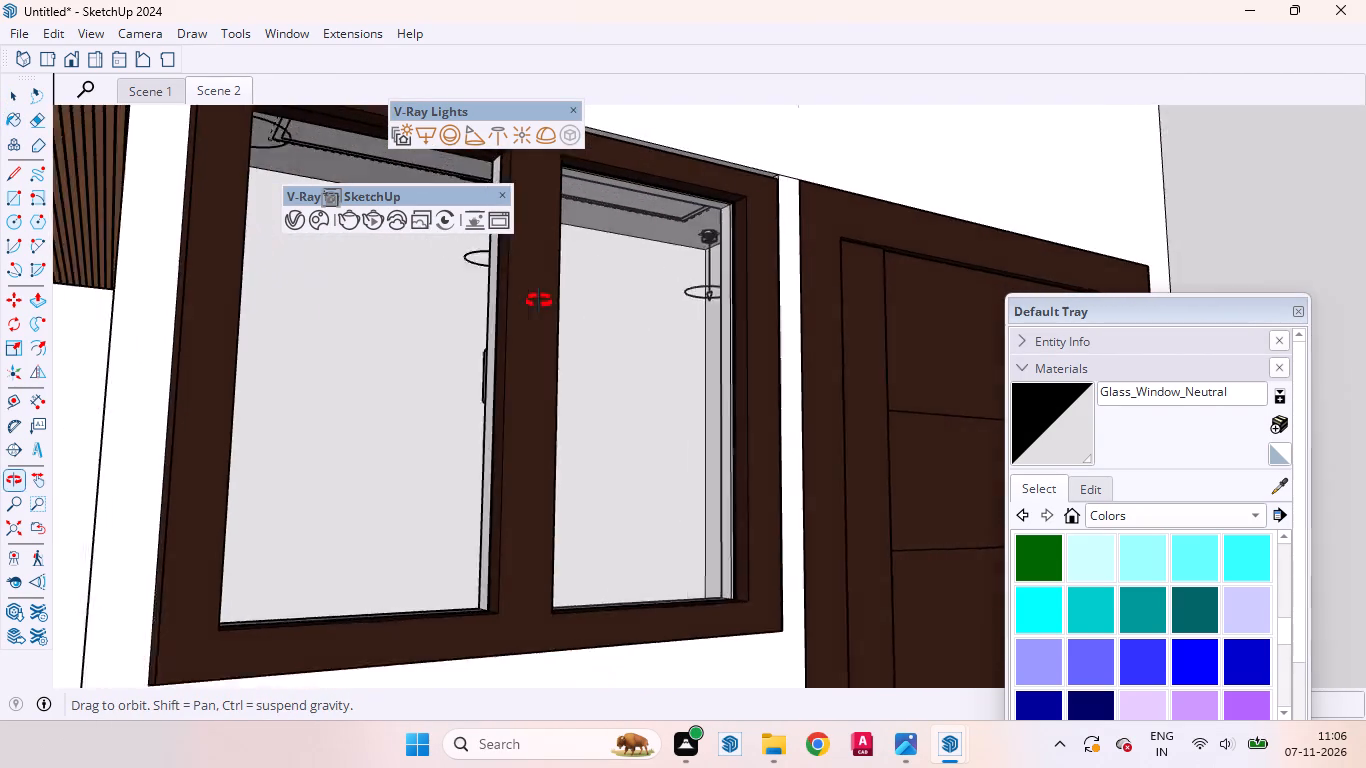
pyautogui.moveTo(539, 301); pyautogui.dragTo(438, 399, button='middle')
pyautogui.scroll(-8, 437, 285)
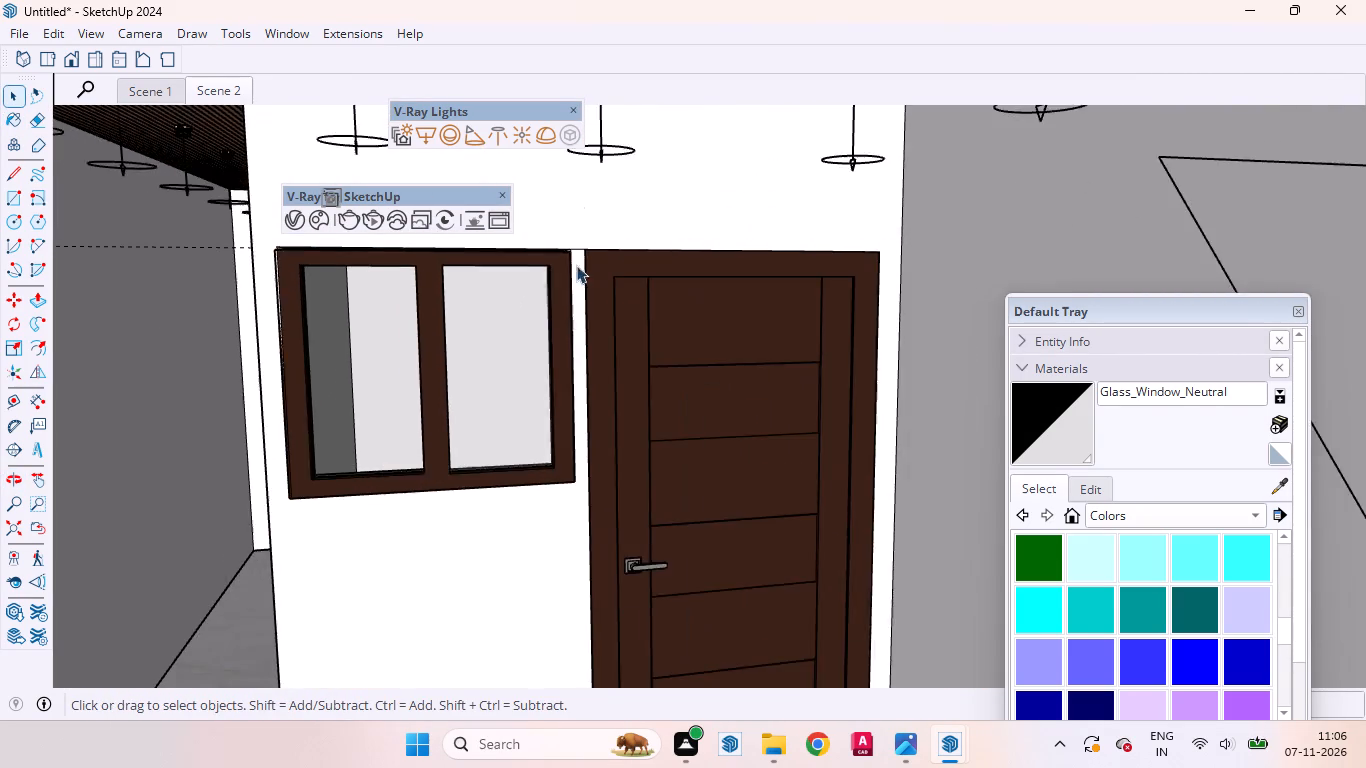
# Hide the ground-floor entrance door beside the window.
pyautogui.scroll(-4, 576, 265)
pyautogui.click(625, 315)
pyautogui.rightClick(625, 315)
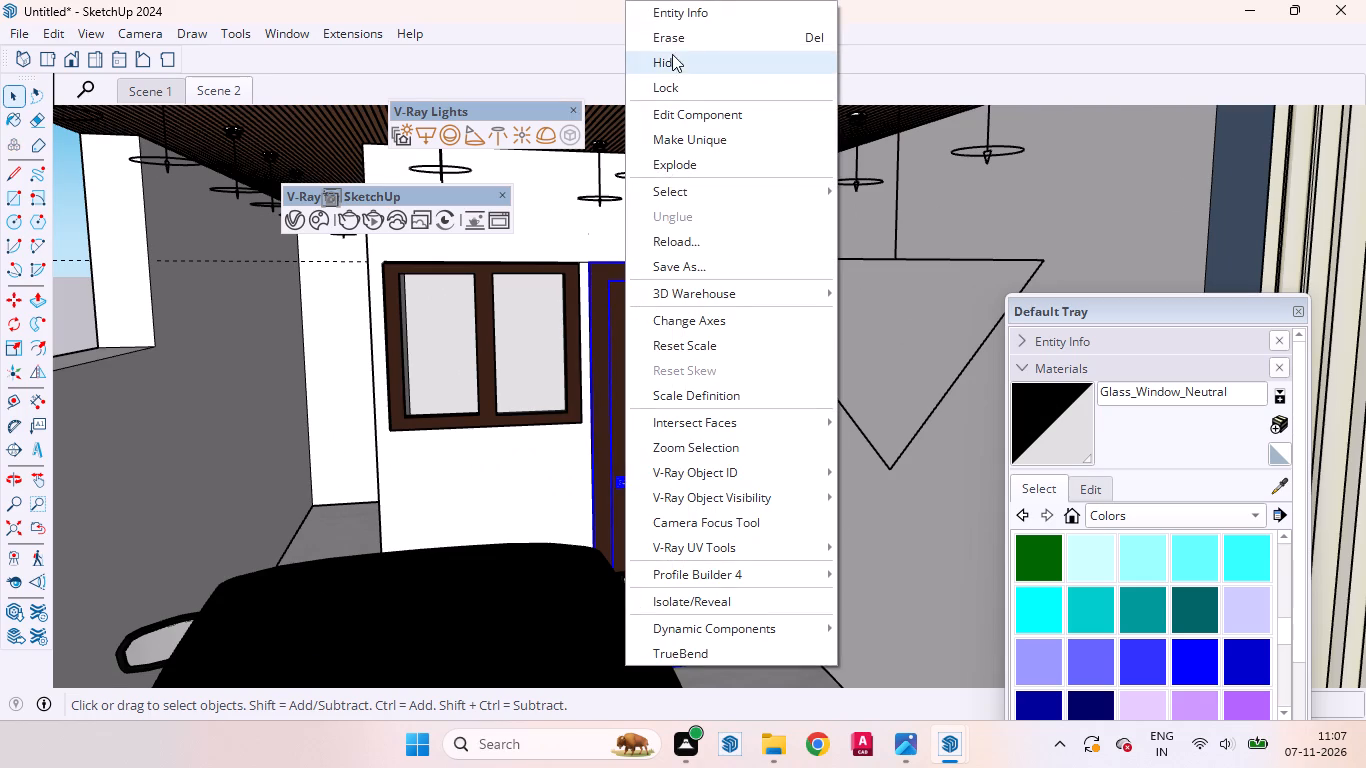
pyautogui.click(667, 57)
# Hide the sliding glass window between the upper-floor balcony and the bedroom.
pyautogui.scroll(5, 695, 347)
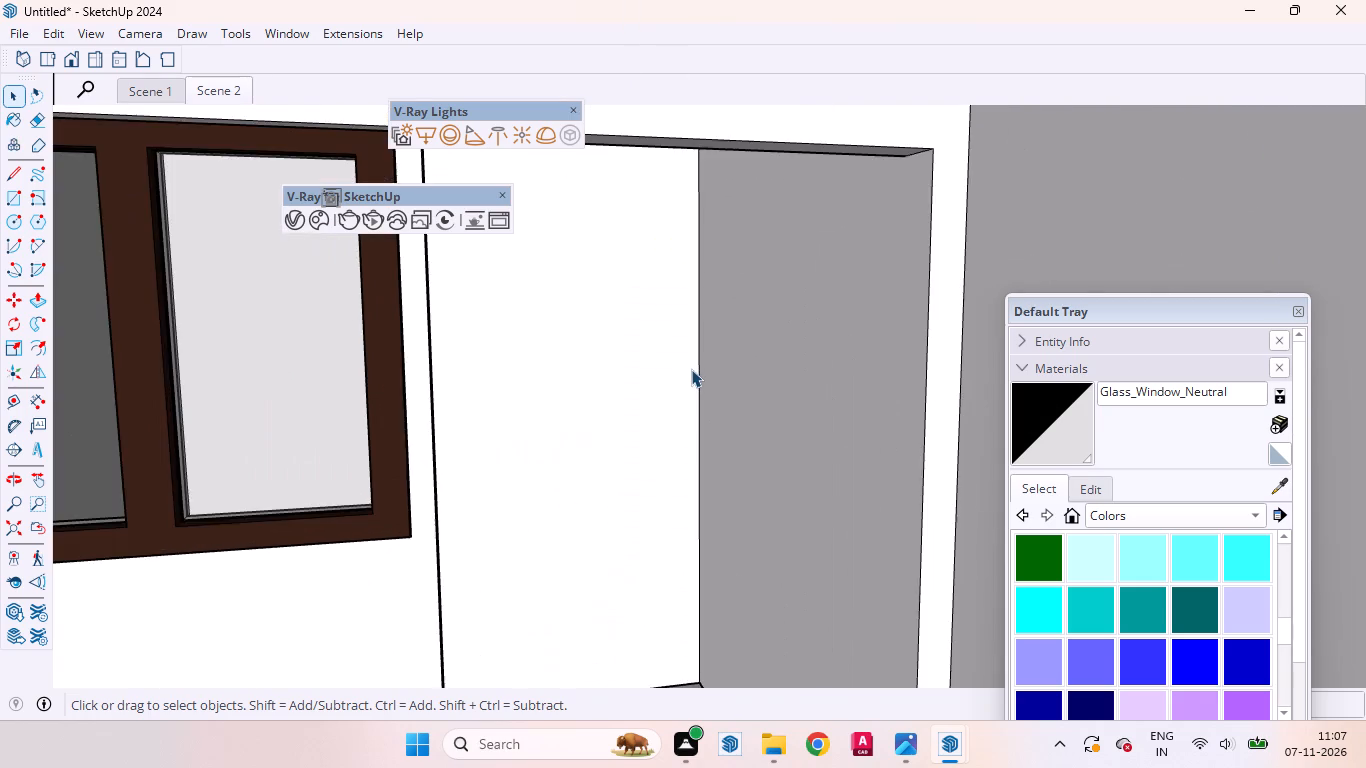
pyautogui.scroll(-15, 691, 367)
pyautogui.moveTo(666, 363); pyautogui.dragTo(592, 429, button='middle')
pyautogui.scroll(-11, 603, 394)
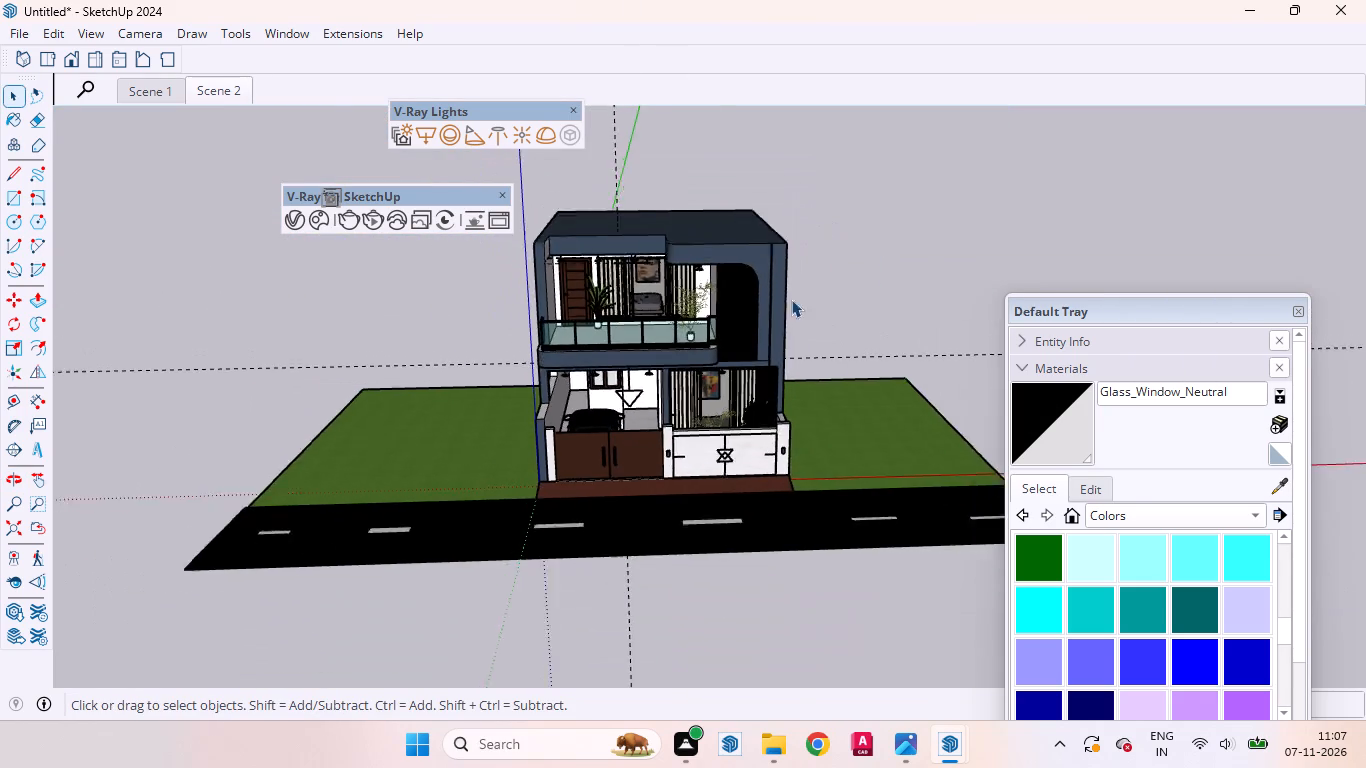
pyautogui.scroll(20, 765, 293)
pyautogui.scroll(13, 765, 293)
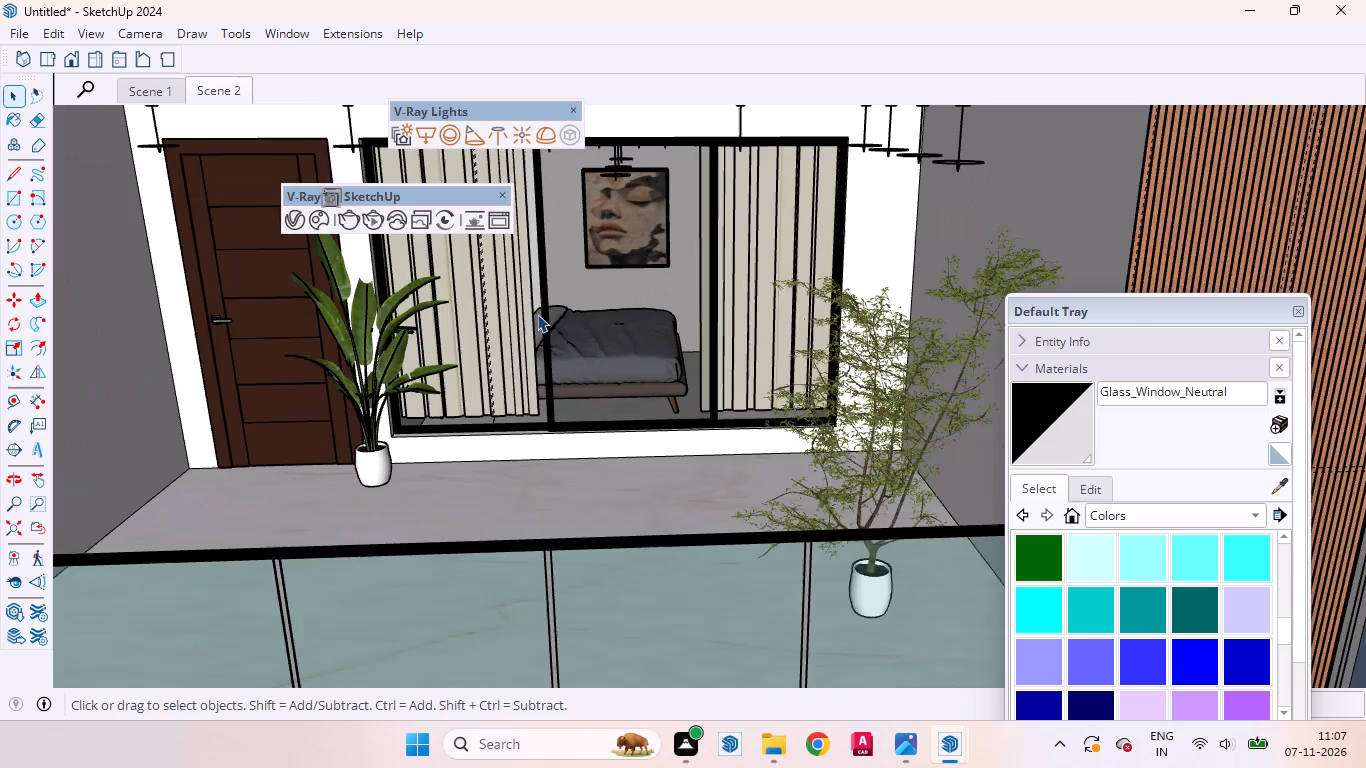
pyautogui.scroll(1, 537, 314)
pyautogui.click(538, 313)
pyautogui.rightClick(539, 313)
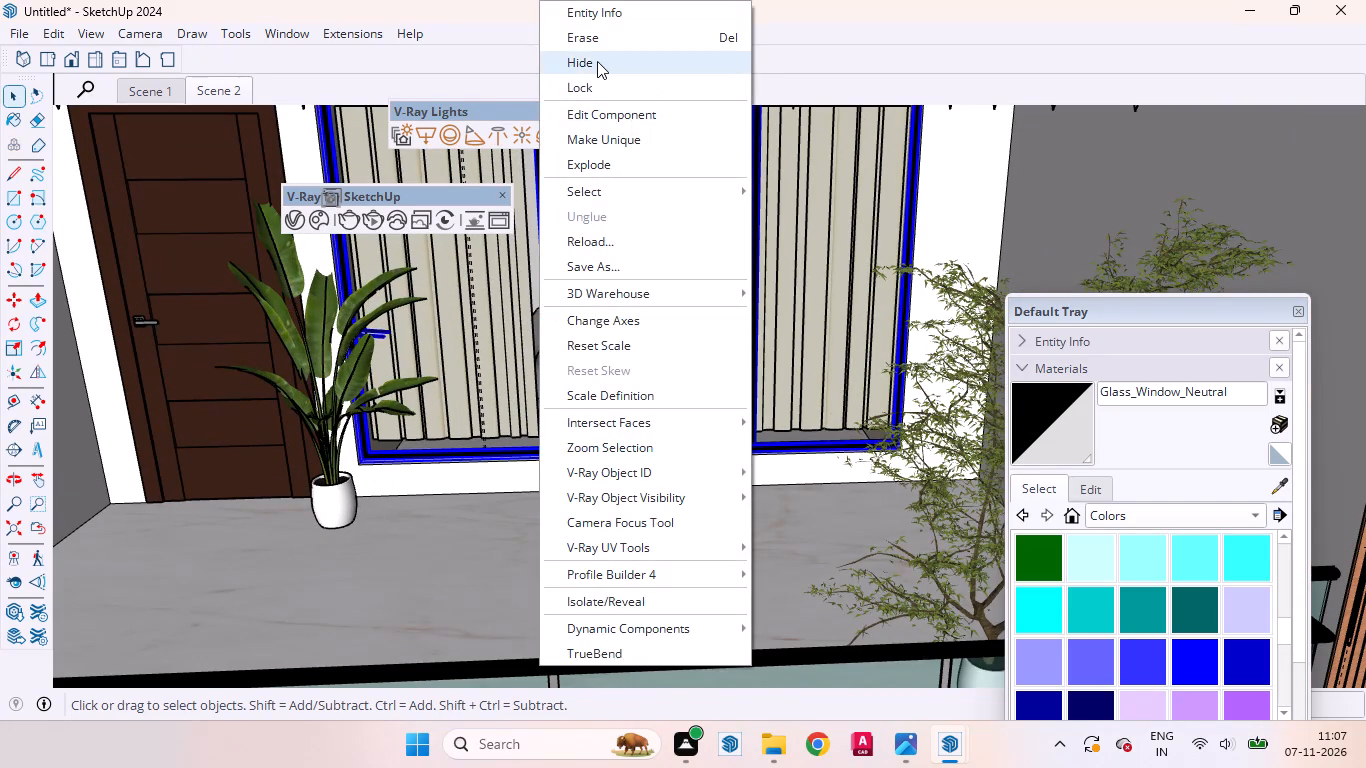
pyautogui.click(597, 61)
# Sample the AP 7835 CREAM CARESS material from the upper-floor bedroom's back wall.
pyautogui.click(1286, 485)
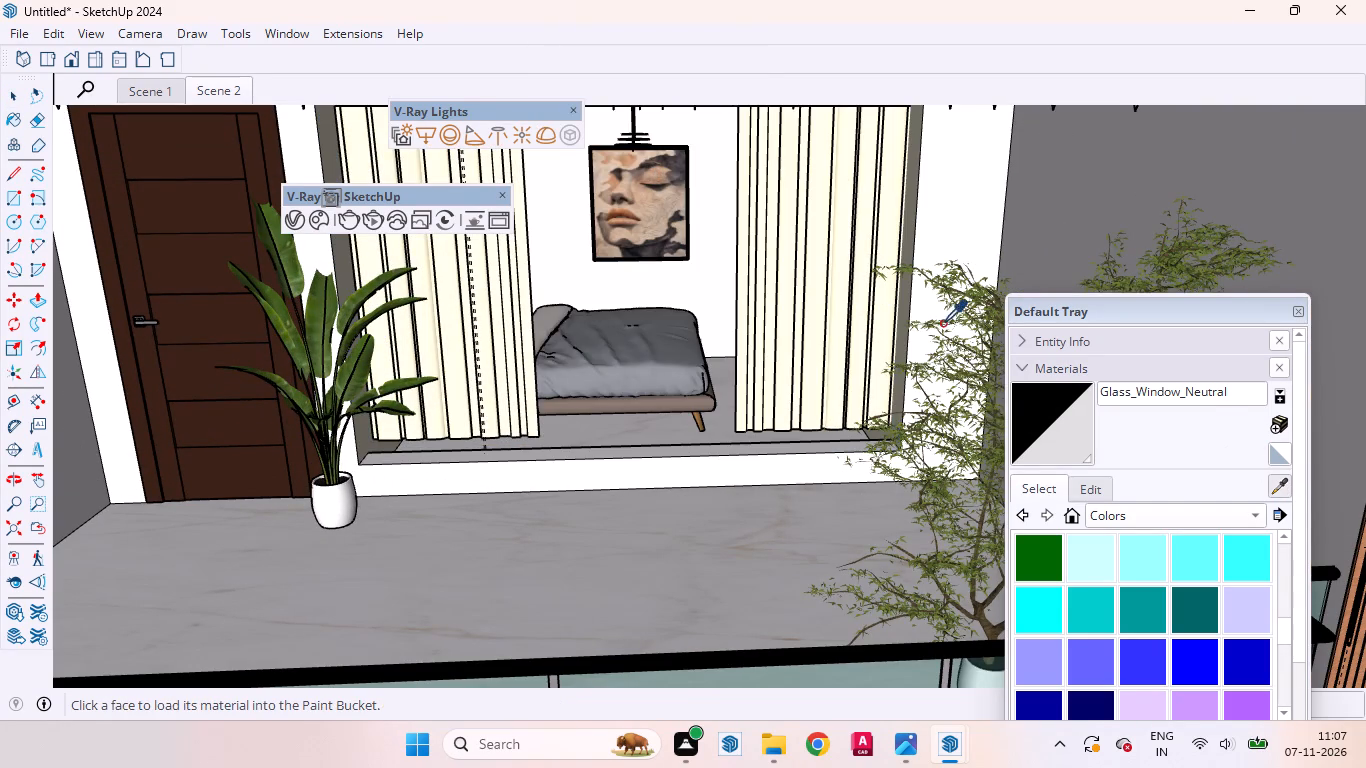
pyautogui.scroll(13, 744, 291)
pyautogui.click(689, 276)
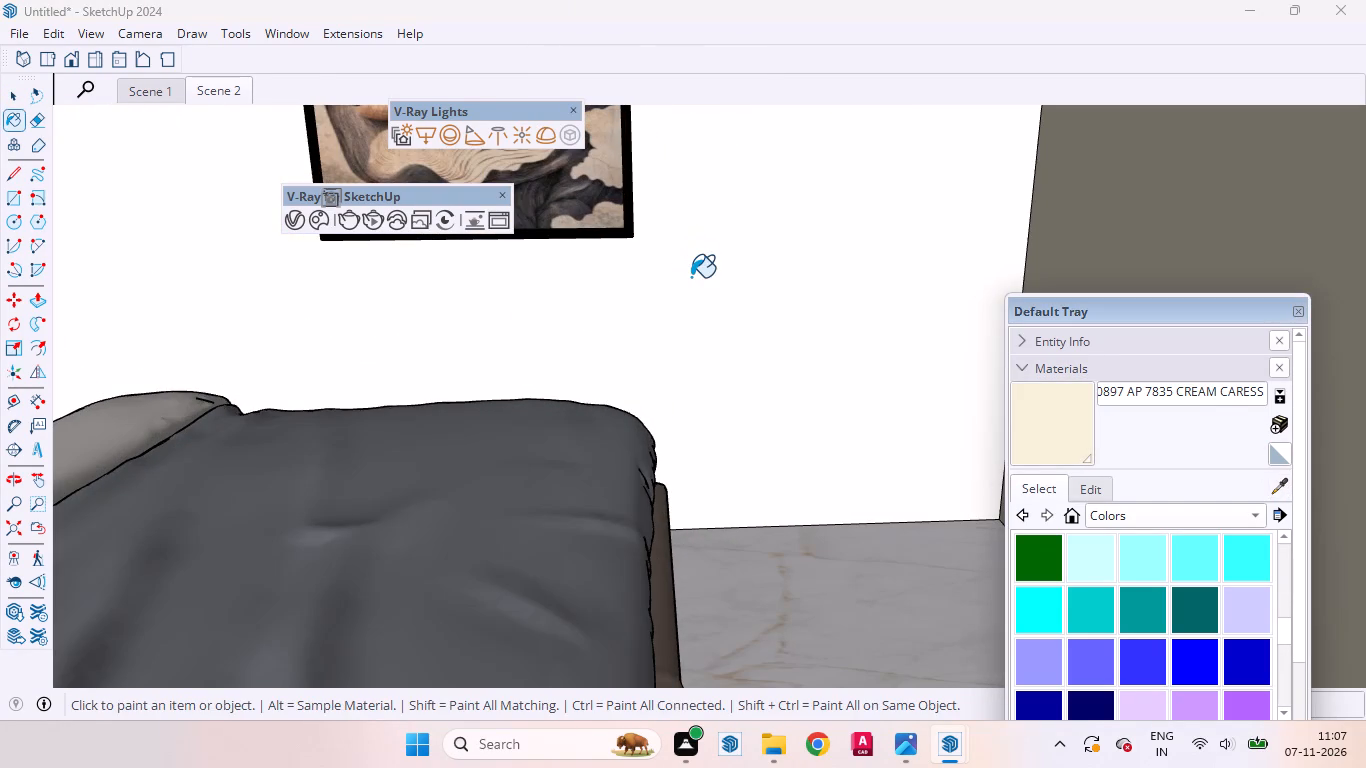
pyautogui.scroll(-5, 649, 583)
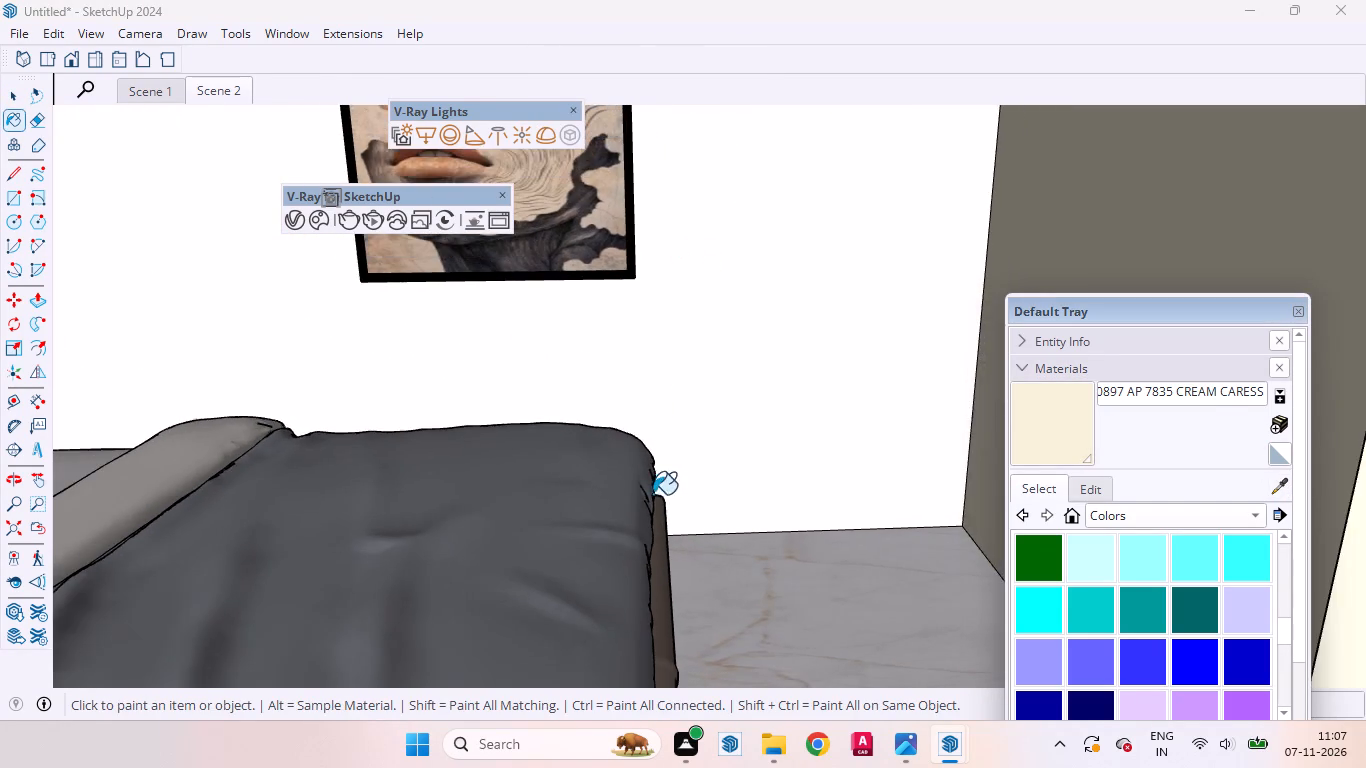
pyautogui.scroll(-20, 653, 494)
pyautogui.scroll(-13, 653, 494)
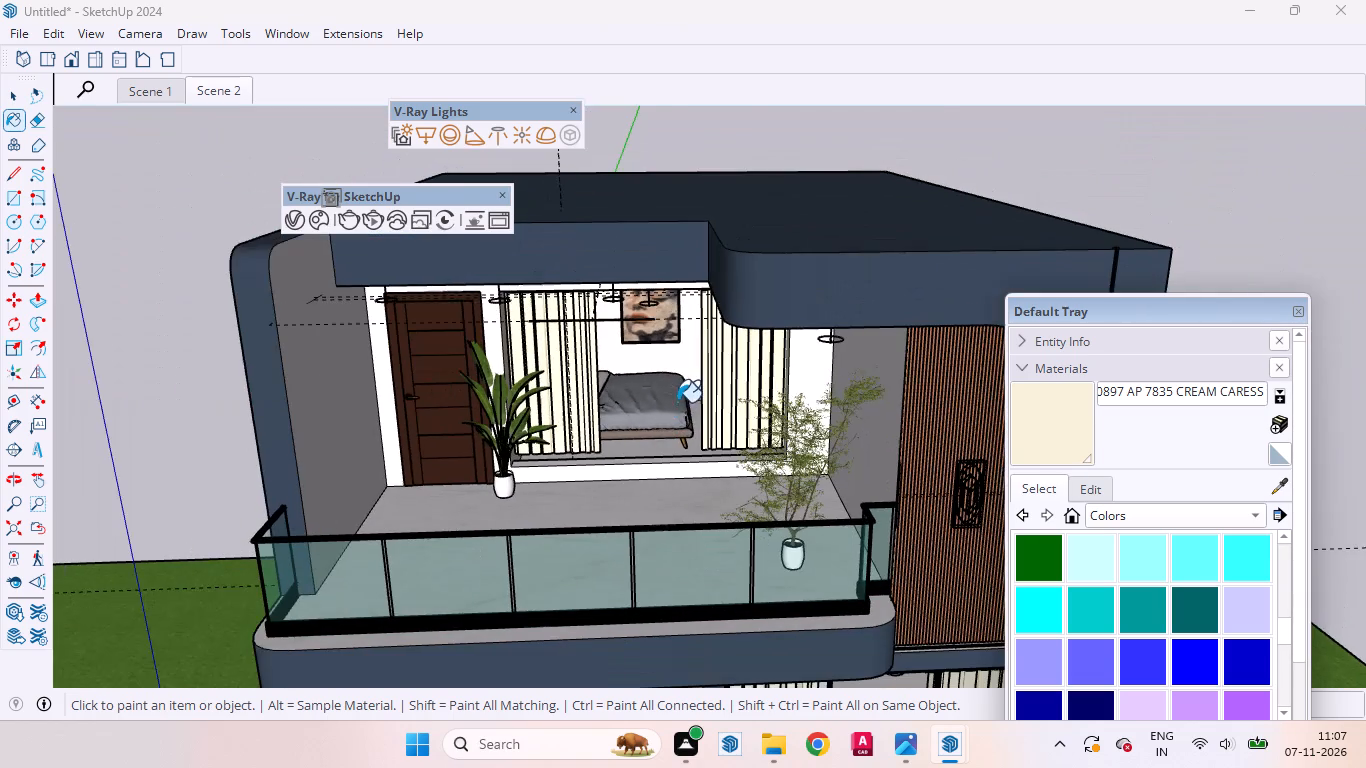
# Paint the back wall and an adjoining side wall of the ground-floor room behind the entrance opening with AP 7835 CREAM CARESS.
pyautogui.press('space')
pyautogui.scroll(-15, 719, 314)
pyautogui.scroll(3, 718, 404)
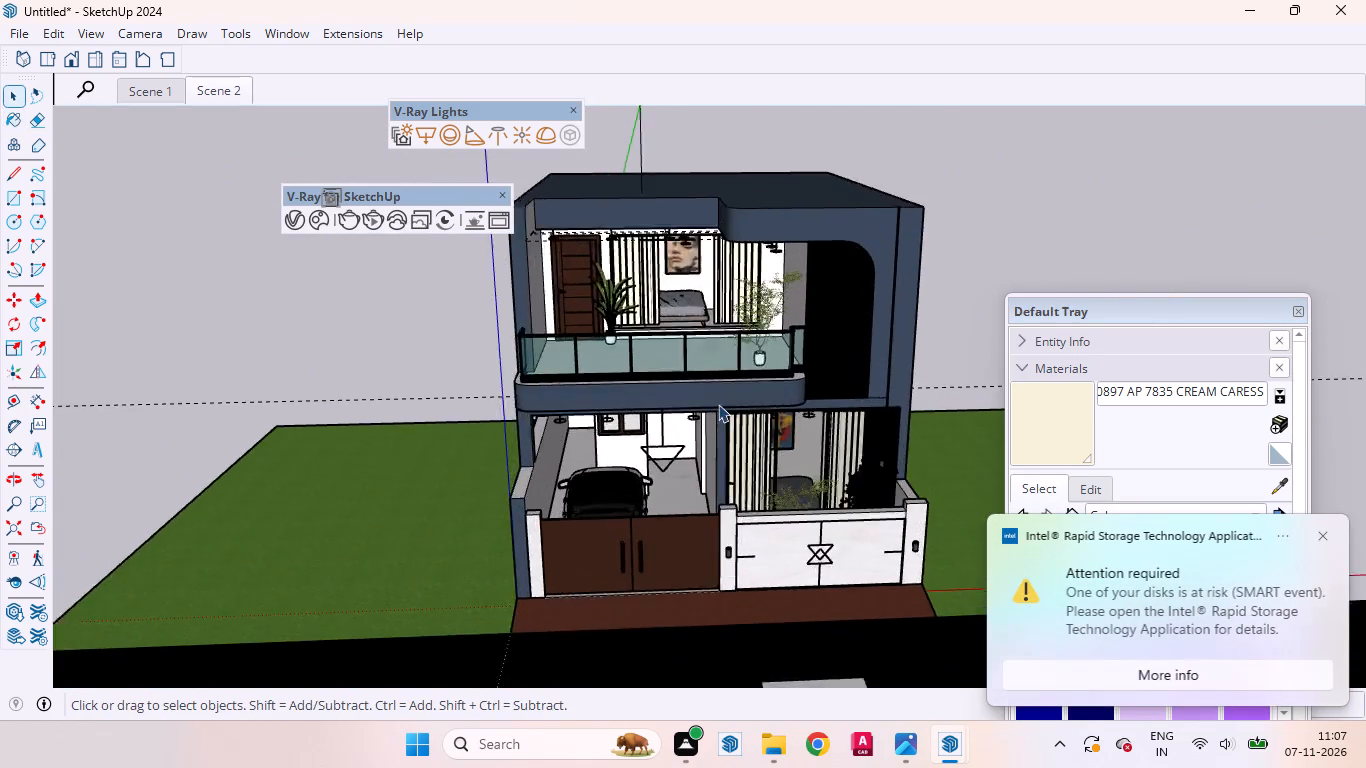
pyautogui.scroll(14, 718, 404)
pyautogui.click(672, 383)
pyautogui.tripleClick(667, 375)
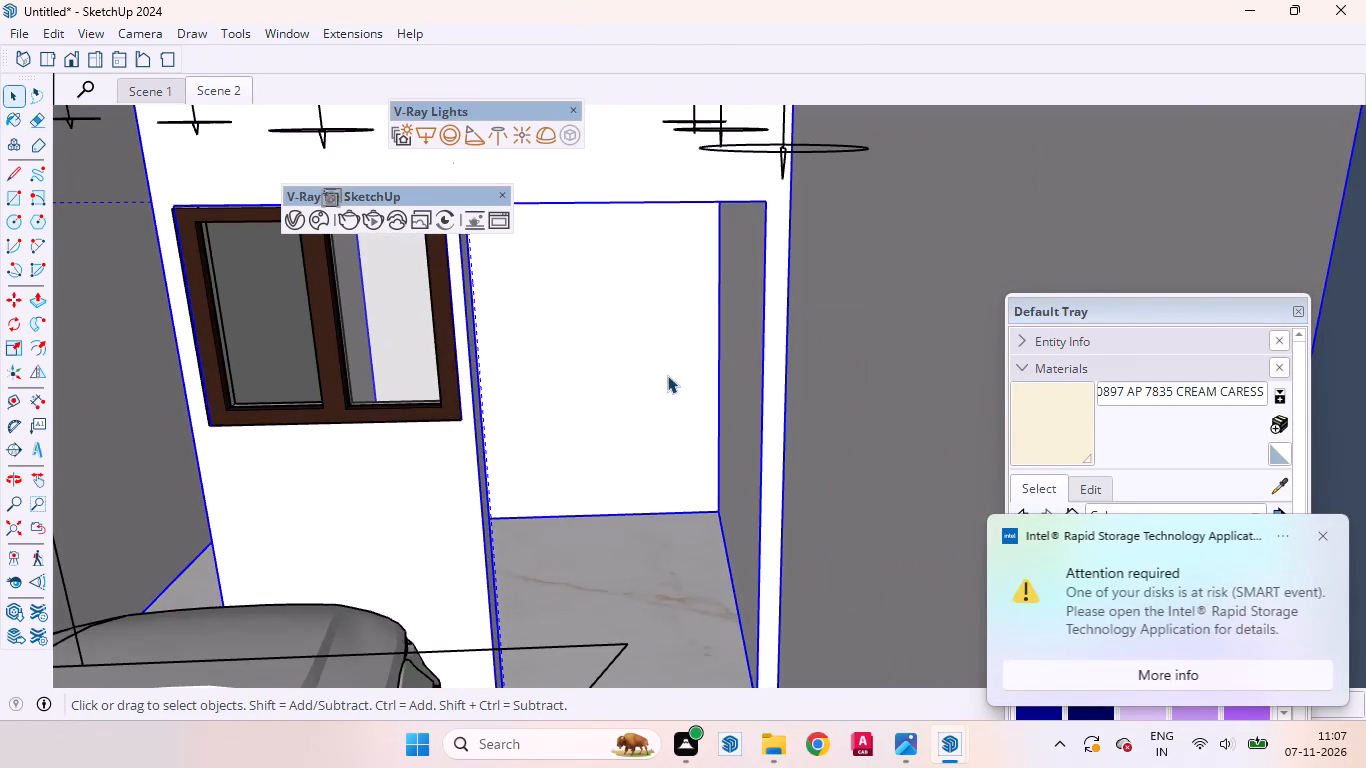
pyautogui.click(608, 356)
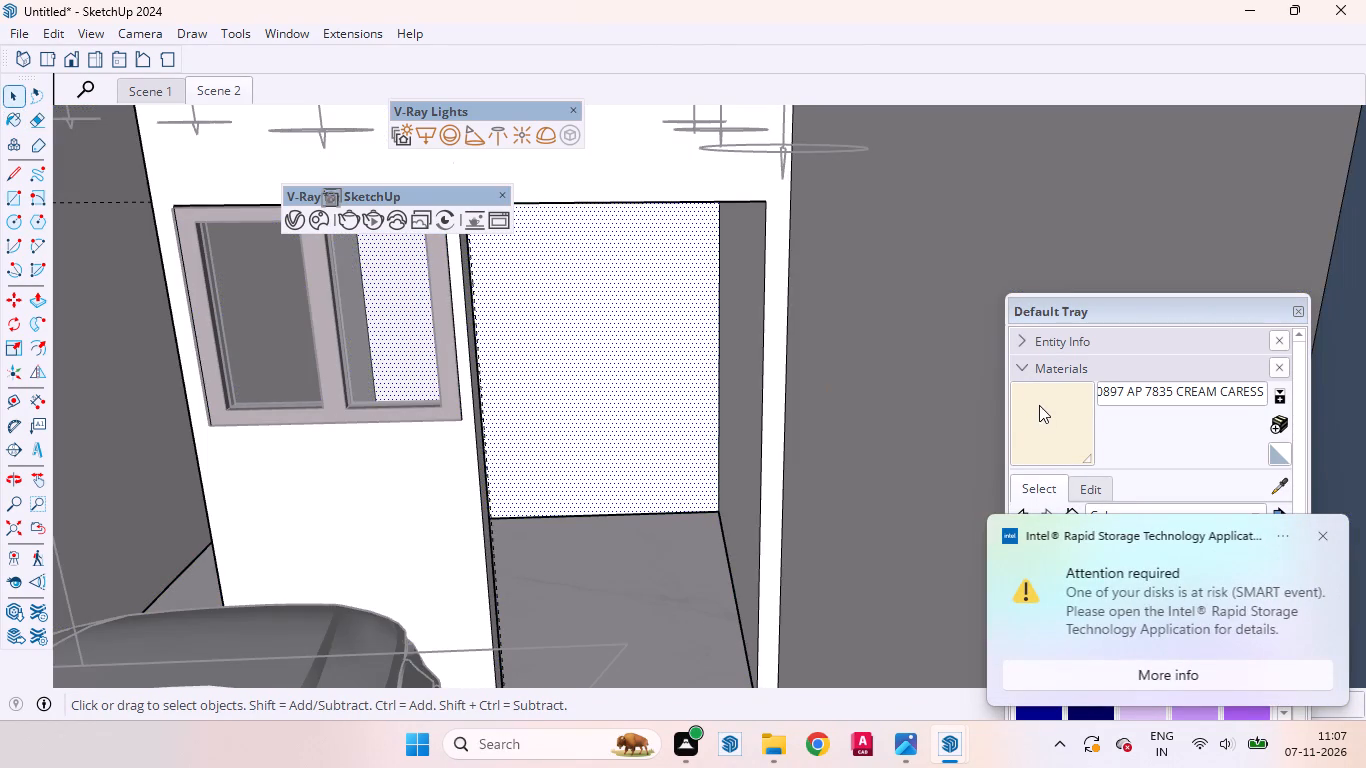
pyautogui.click(1047, 411)
pyautogui.click(635, 353)
pyautogui.scroll(9, 709, 333)
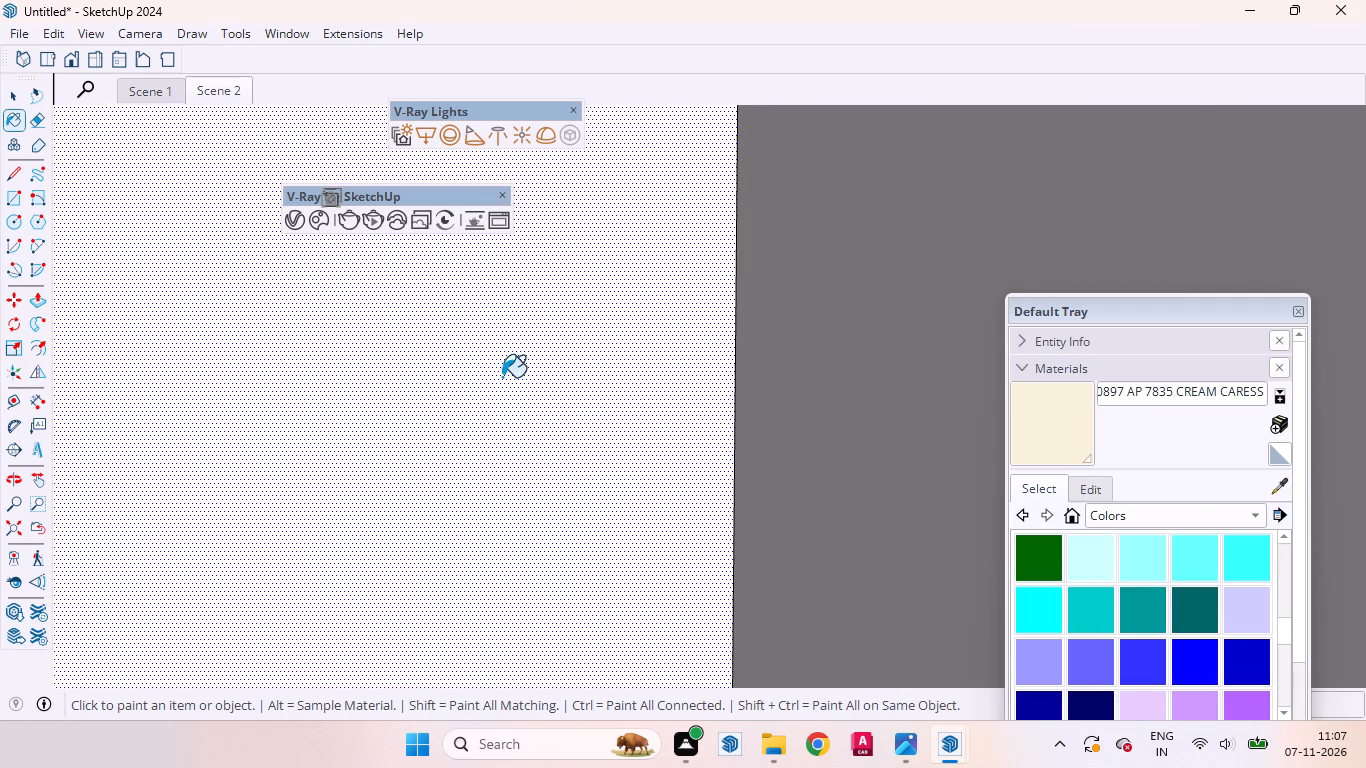
pyautogui.click(502, 377)
pyautogui.moveTo(454, 402); pyautogui.dragTo(696, 393, button='middle')
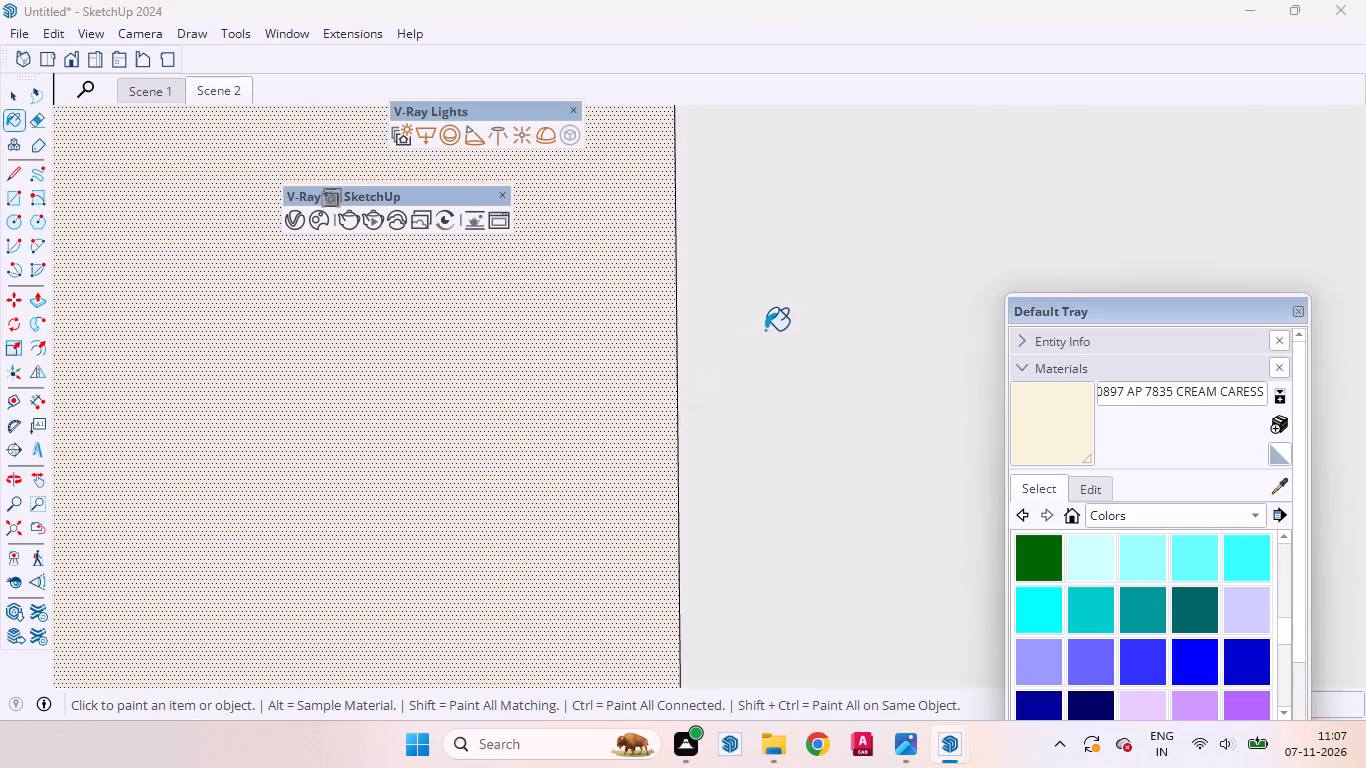
pyautogui.click(766, 330)
pyautogui.moveTo(727, 374); pyautogui.dragTo(446, 405, button='middle')
pyautogui.scroll(-5, 581, 339)
pyautogui.scroll(1, 598, 326)
pyautogui.scroll(-3, 598, 326)
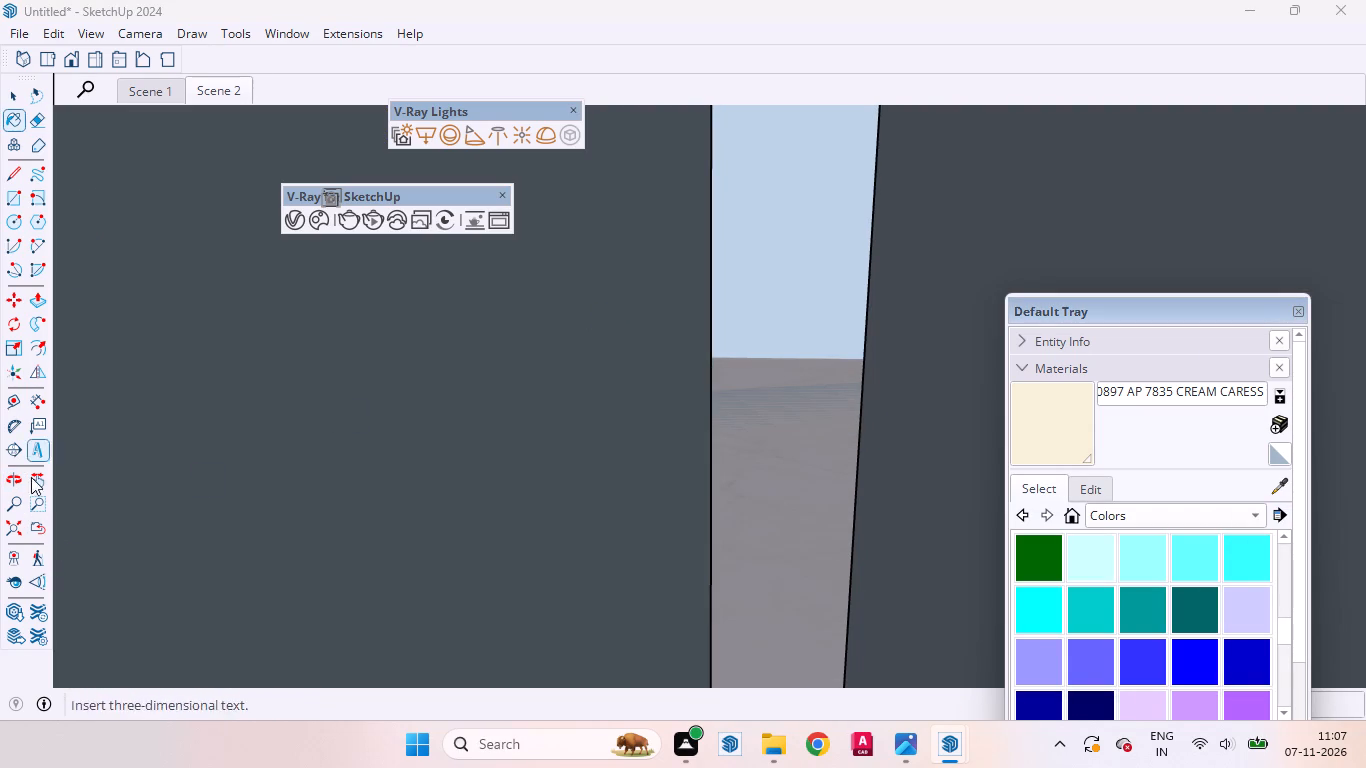
# Paint the remaining side wall of that ground-floor room, seen through the entrance window, with AP 7835 CREAM CARESS.
pyautogui.click(35, 520)
pyautogui.moveTo(344, 520); pyautogui.dragTo(557, 463, button='middle')
pyautogui.scroll(-3, 586, 428)
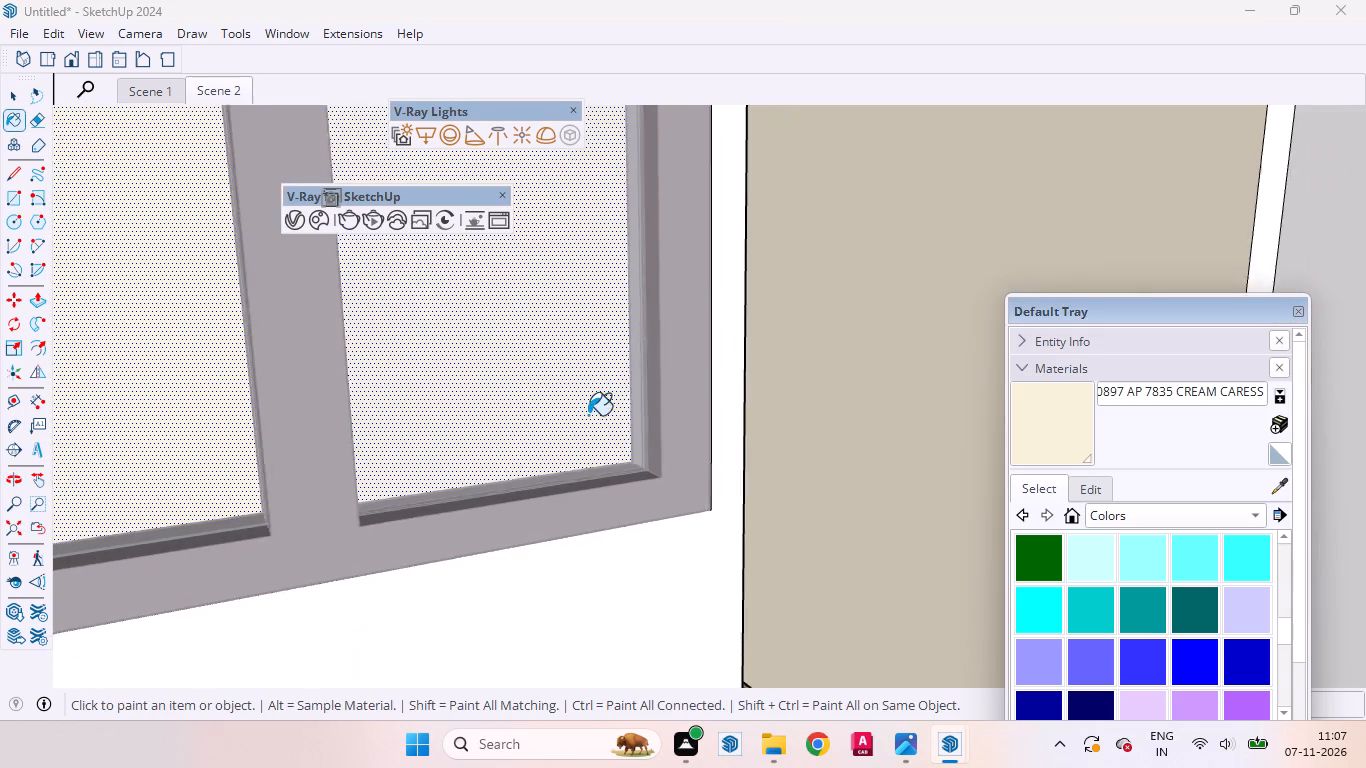
pyautogui.scroll(-13, 588, 415)
pyautogui.moveTo(649, 372); pyautogui.dragTo(404, 354, button='middle')
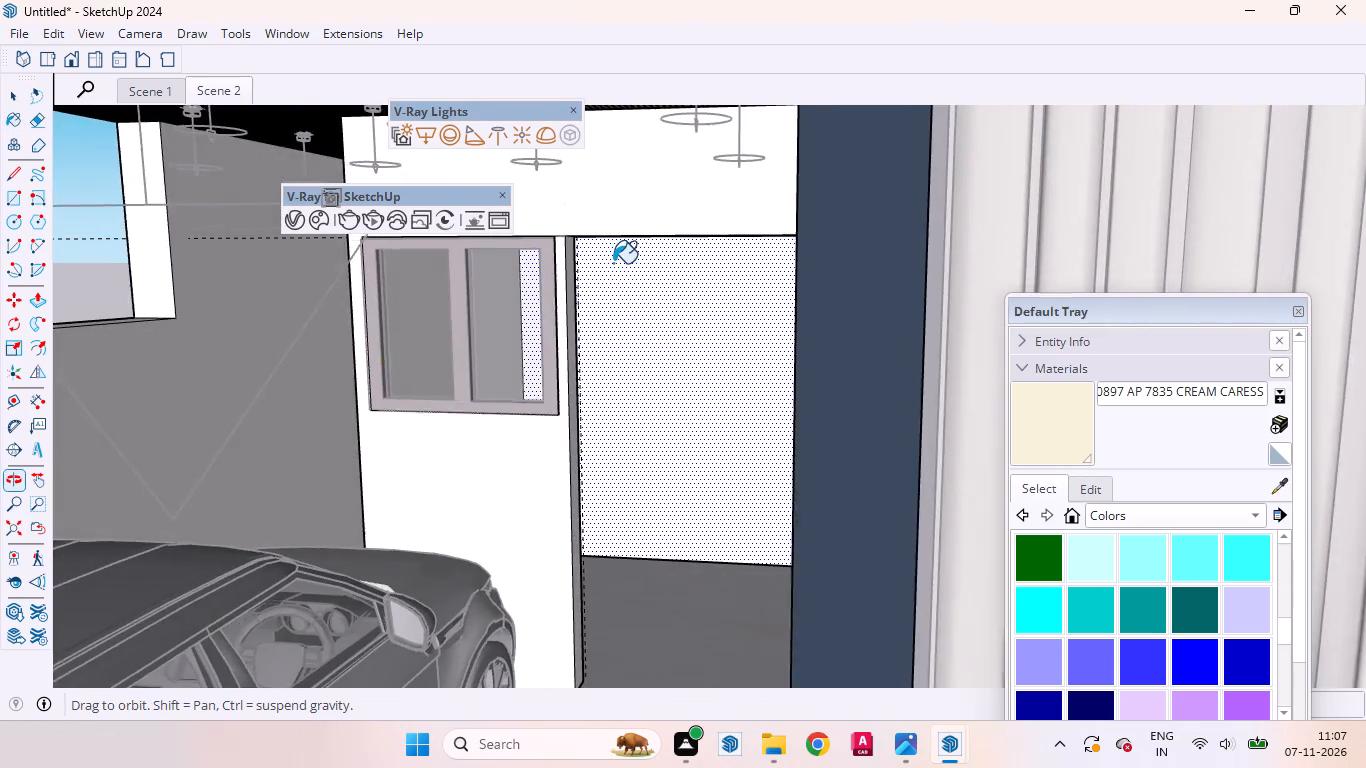
pyautogui.scroll(8, 621, 268)
pyautogui.moveTo(500, 399); pyautogui.dragTo(436, 385, button='middle')
pyautogui.click(266, 383)
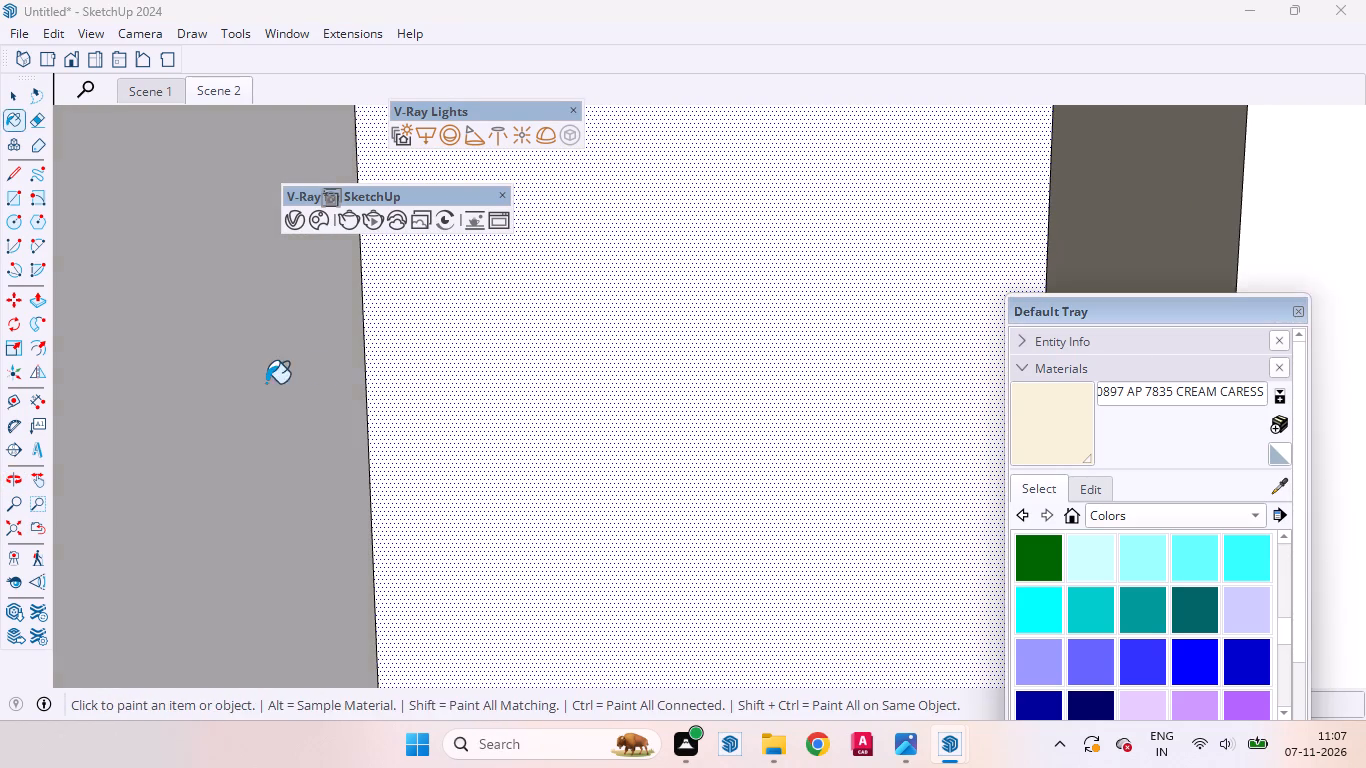
pyautogui.moveTo(324, 396); pyautogui.dragTo(415, 401, button='middle')
pyautogui.scroll(-9, 741, 421)
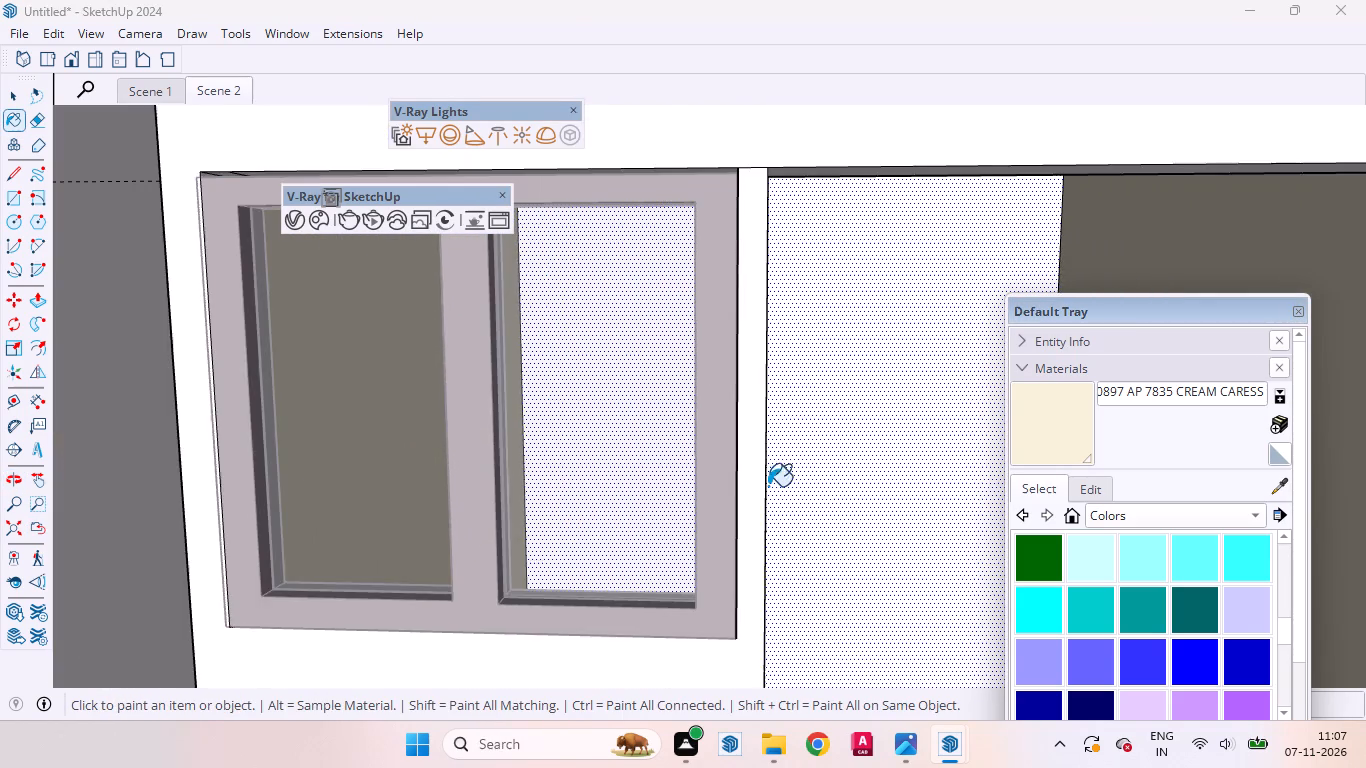
pyautogui.moveTo(777, 467); pyautogui.dragTo(802, 432, button='middle')
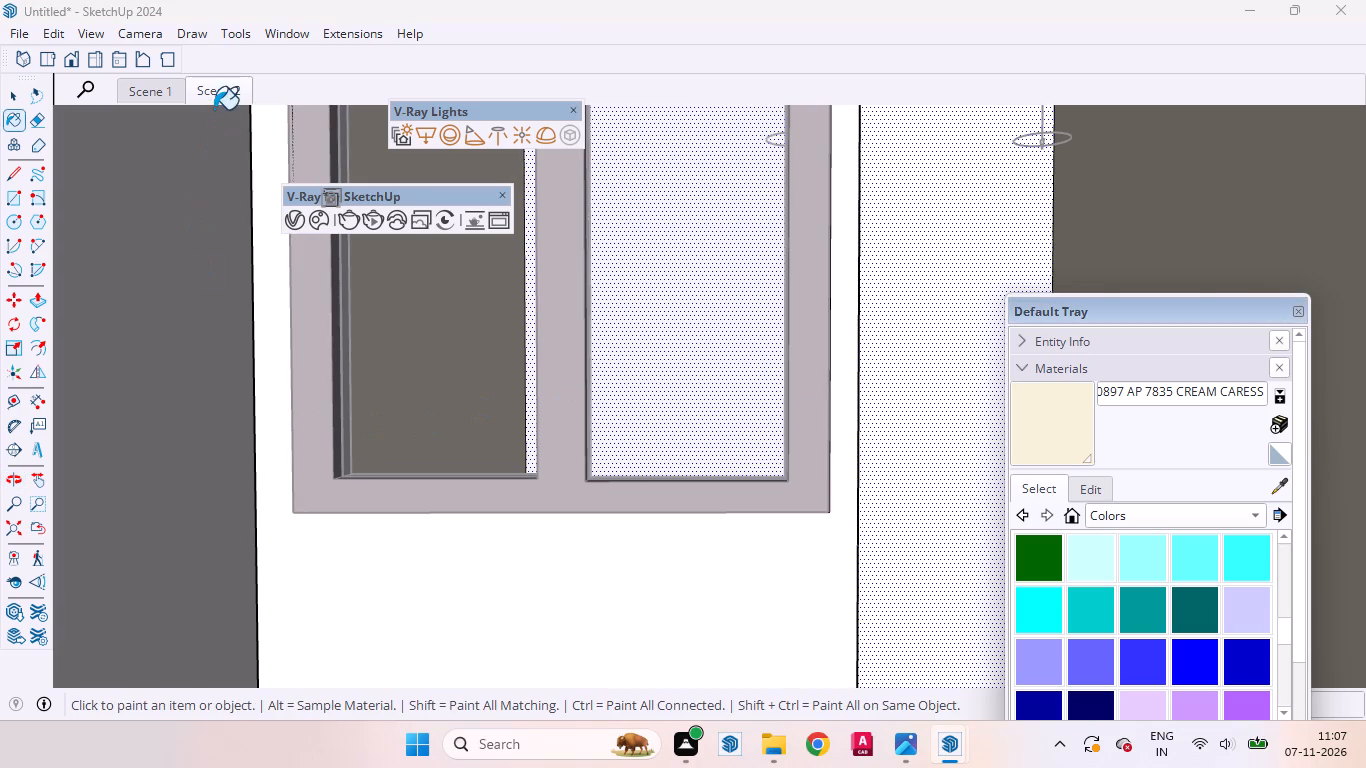
# Restore the Scene 2 view and delete the leftover construction guide lines beside and above the house.
pyautogui.click(193, 87)
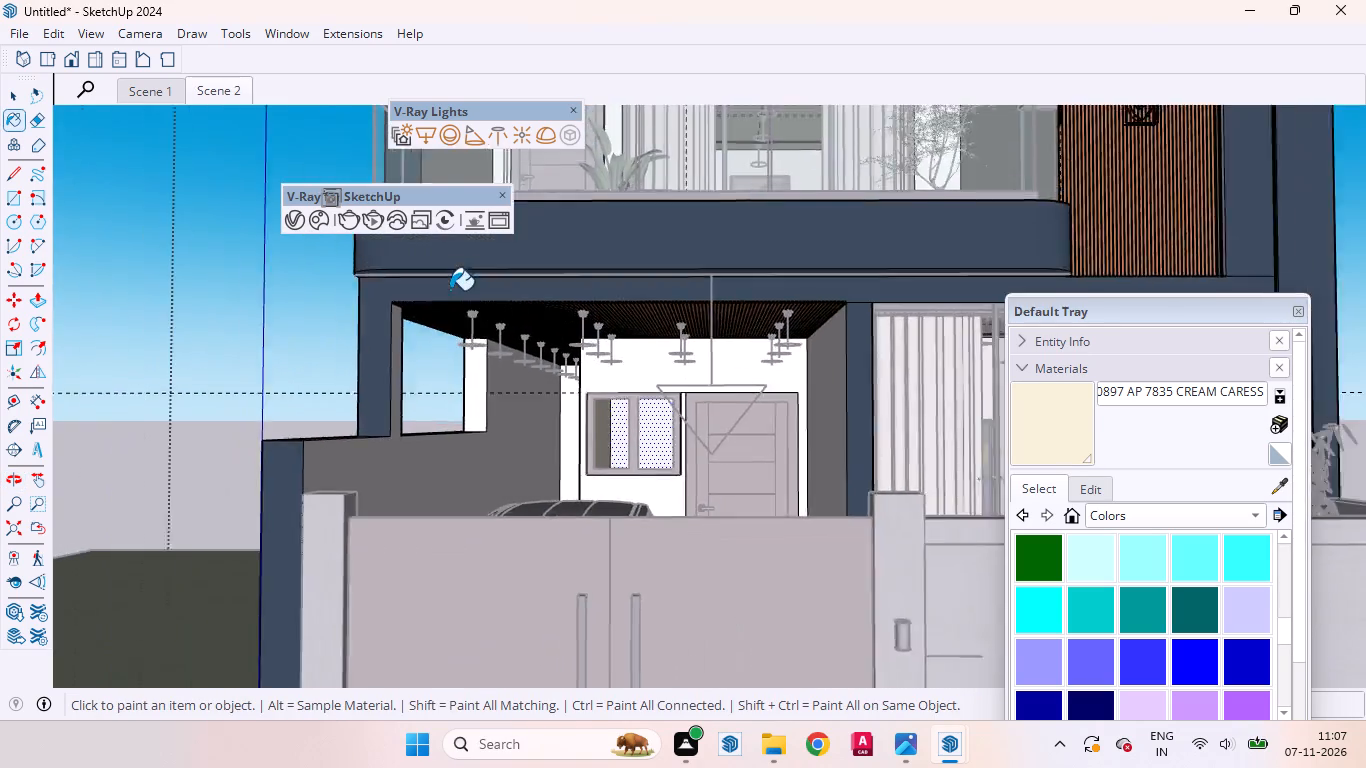
pyautogui.click(10, 93)
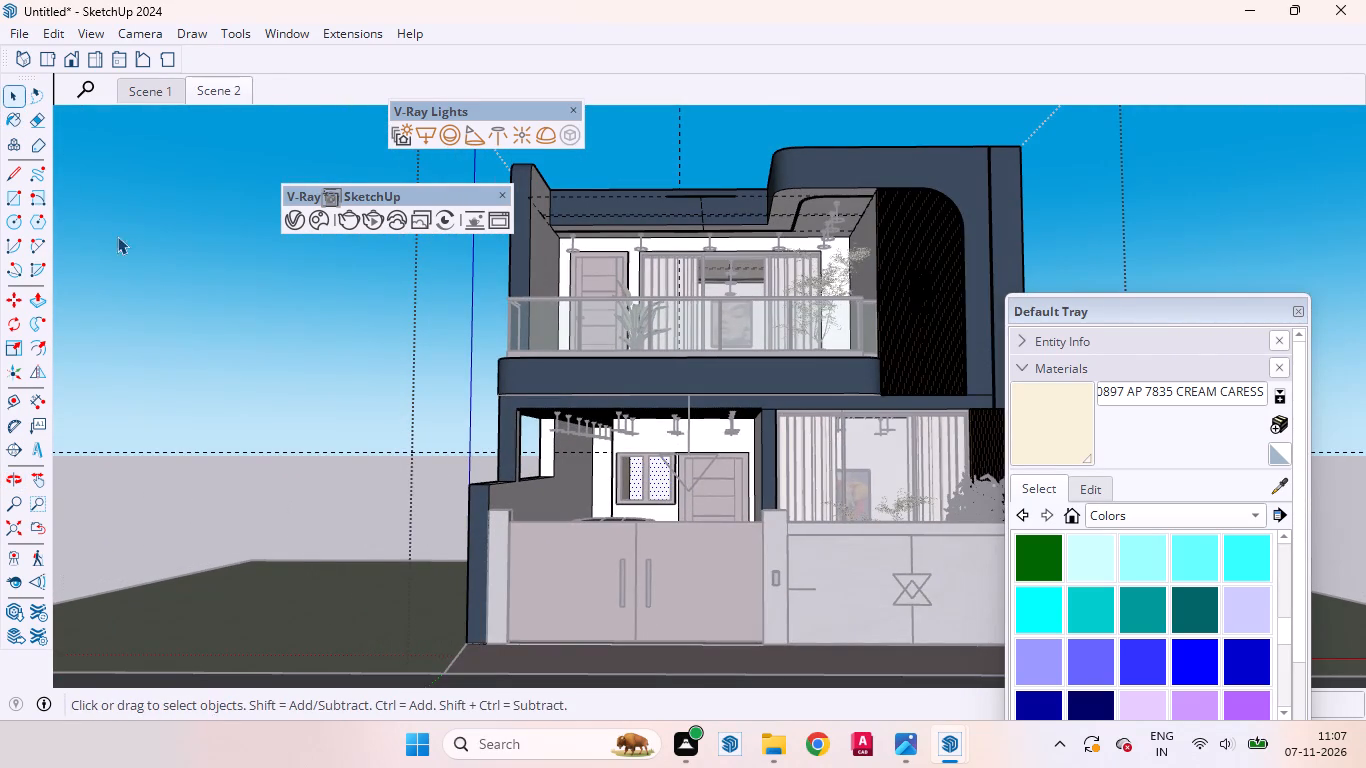
pyautogui.doubleClick(222, 403)
pyautogui.moveTo(391, 478); pyautogui.dragTo(225, 343)
pyautogui.doubleClick(505, 415)
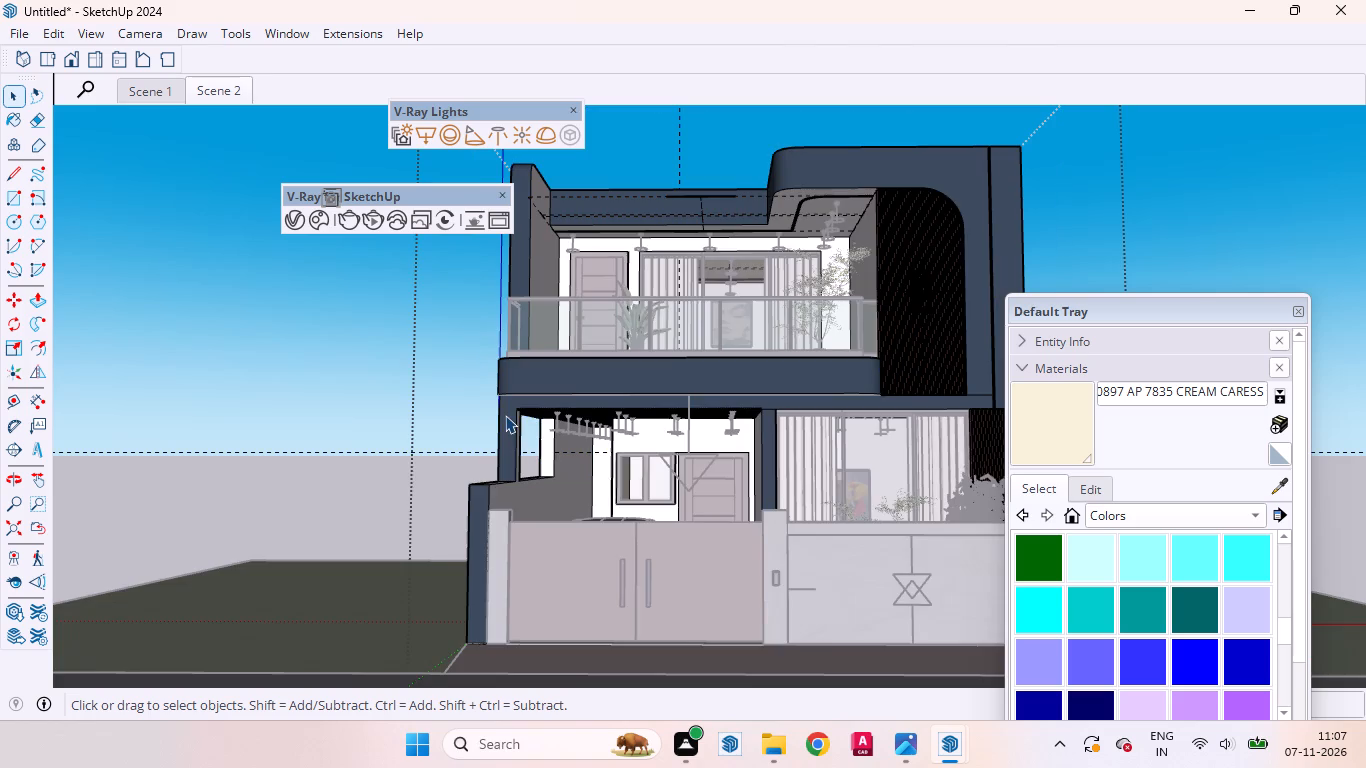
pyautogui.moveTo(412, 457); pyautogui.dragTo(254, 342)
pyautogui.press('Delete')
pyautogui.moveTo(726, 143); pyautogui.dragTo(726, 144)
pyautogui.moveTo(726, 144); pyautogui.dragTo(604, 81)
pyautogui.press('Delete')
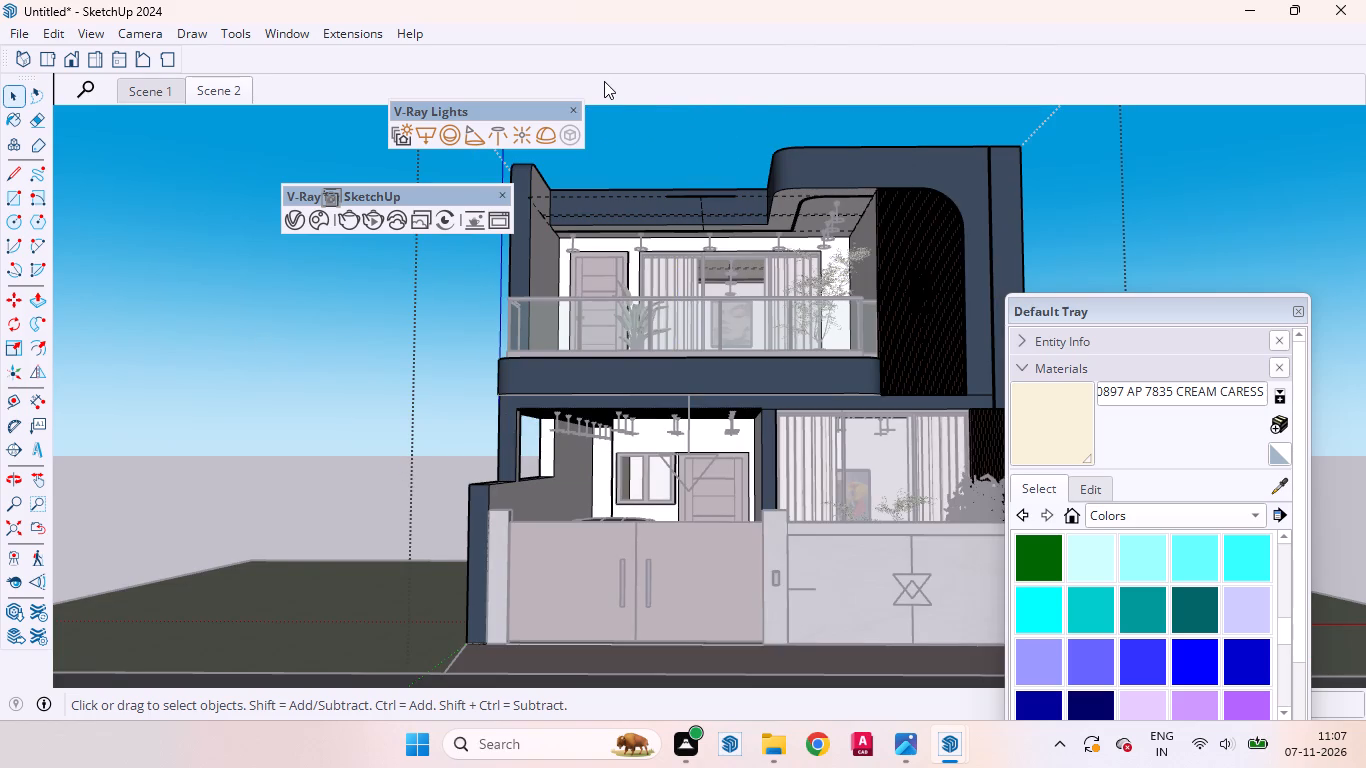
pyautogui.moveTo(1150, 171); pyautogui.dragTo(1107, 121)
pyautogui.doubleClick(1110, 249)
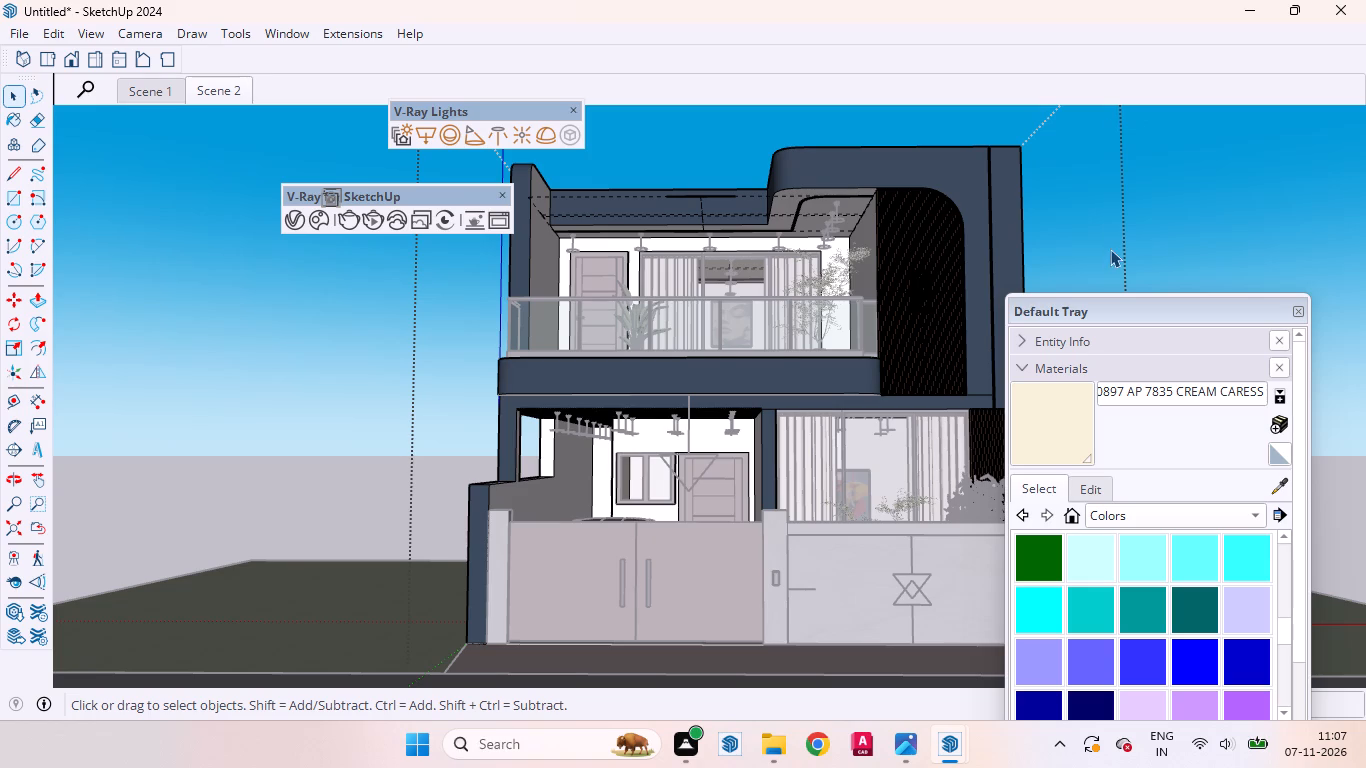
pyautogui.click(1106, 229)
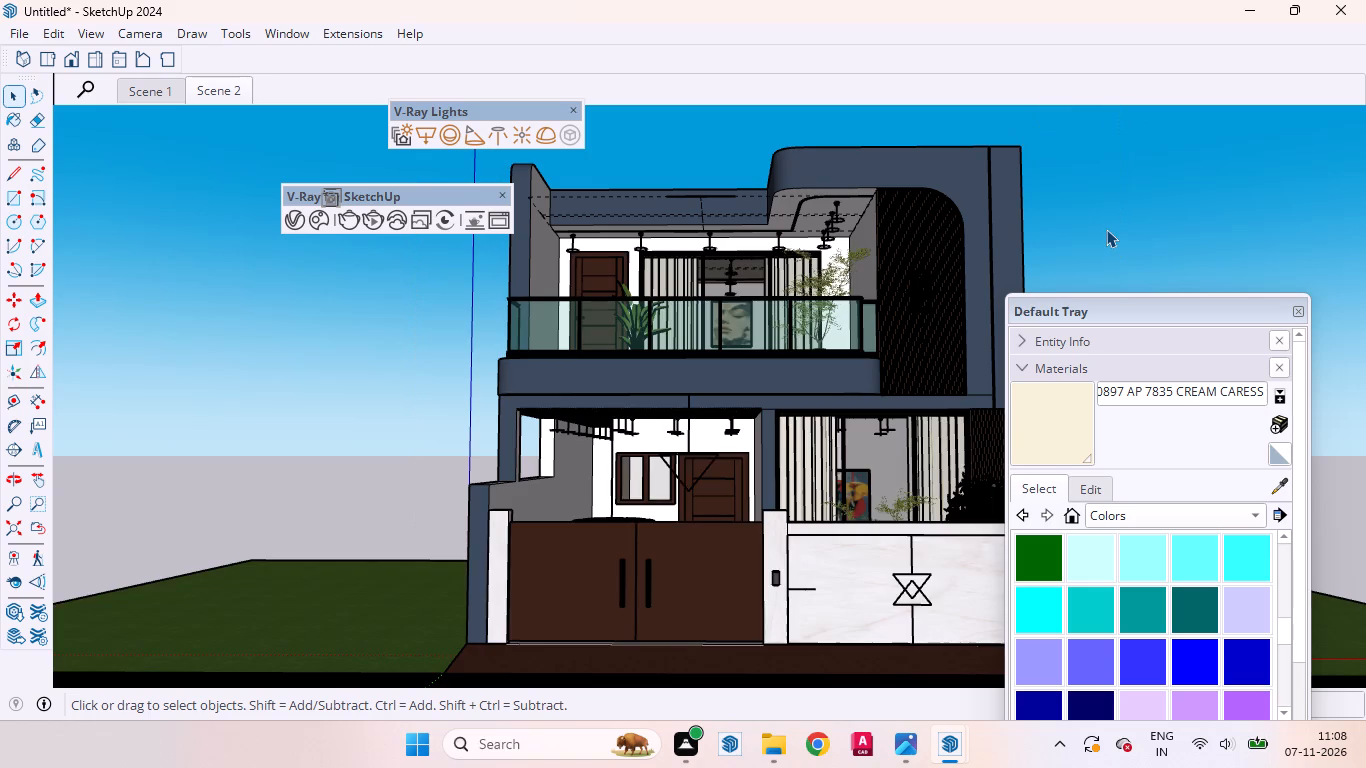
# Copy the wall light from the pillar between gate and boundary wall to the pillar on the gate's other side, aligned by top-edge midpoints.
pyautogui.scroll(10, 731, 603)
pyautogui.click(837, 551)
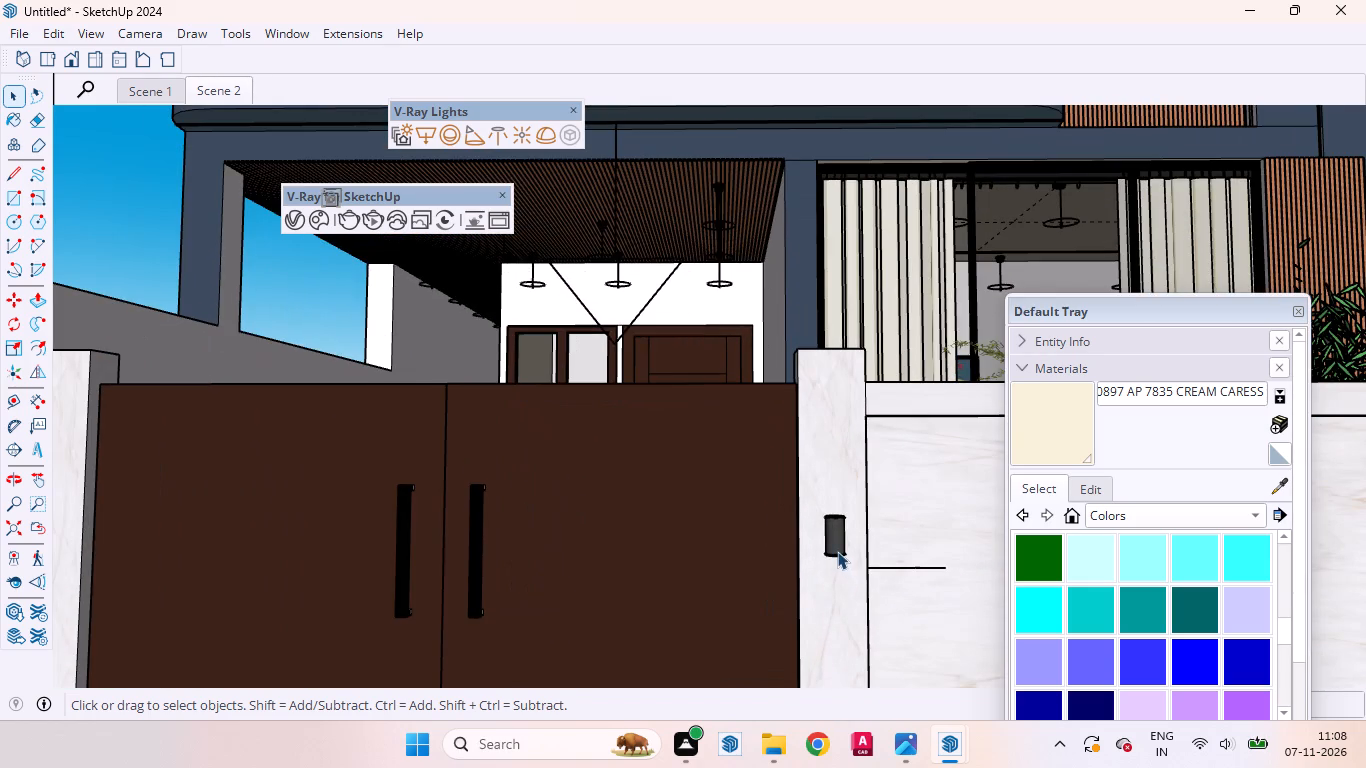
pyautogui.press('m')
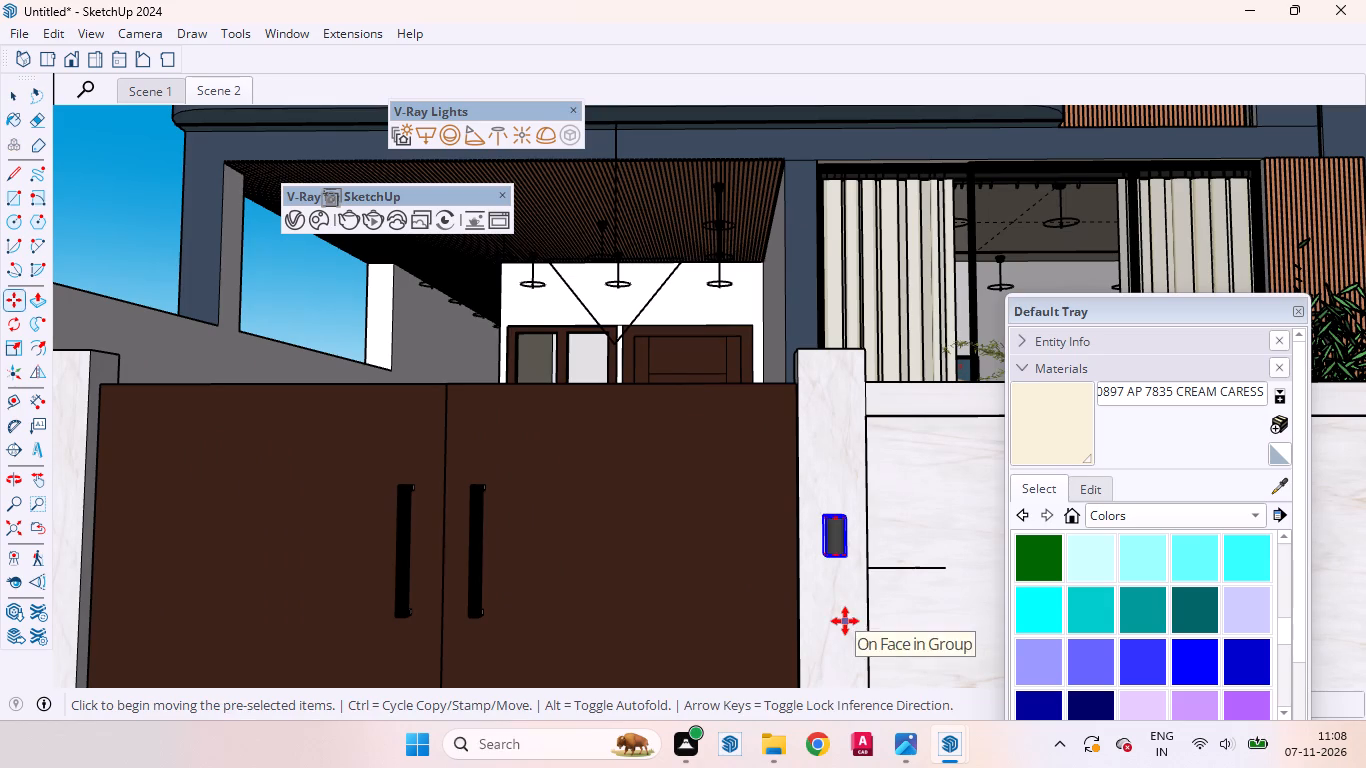
pyautogui.click(829, 351)
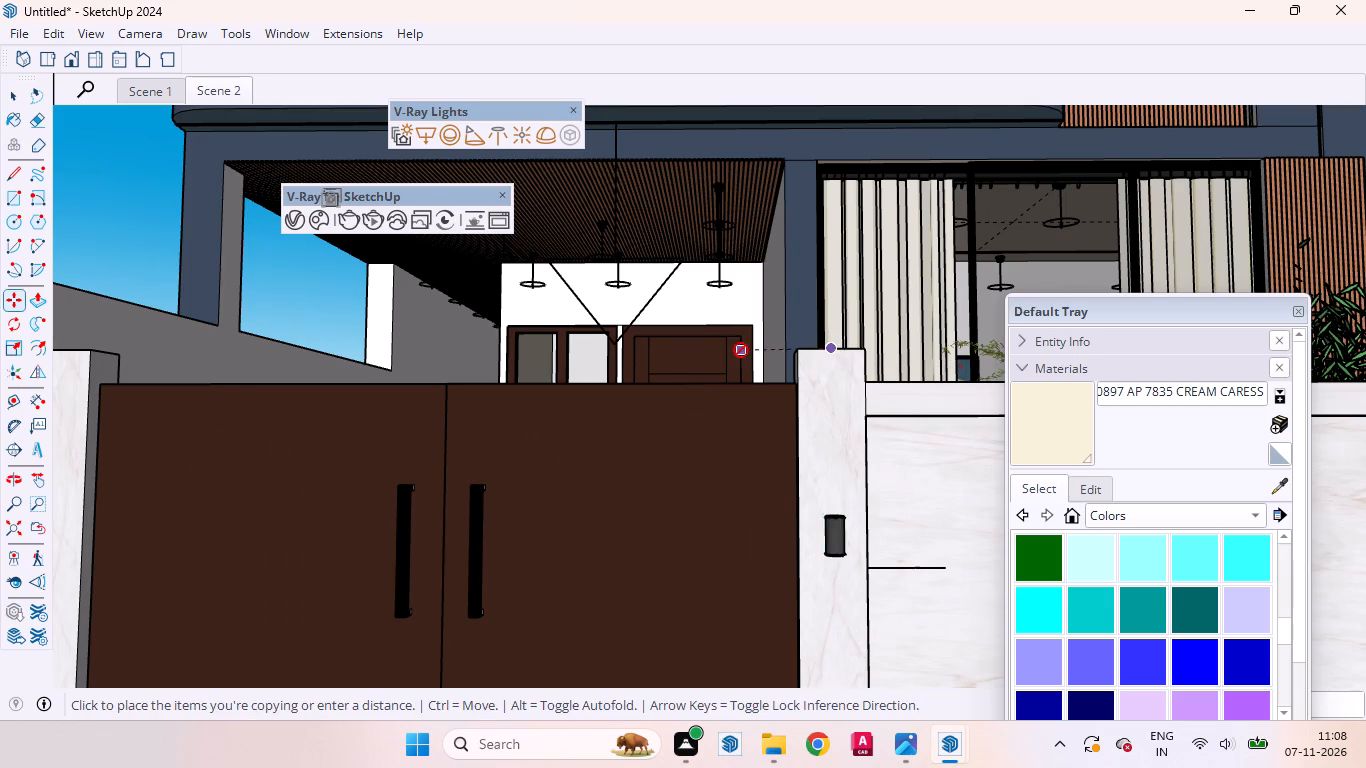
pyautogui.scroll(-8, 864, 360)
pyautogui.scroll(1, 460, 374)
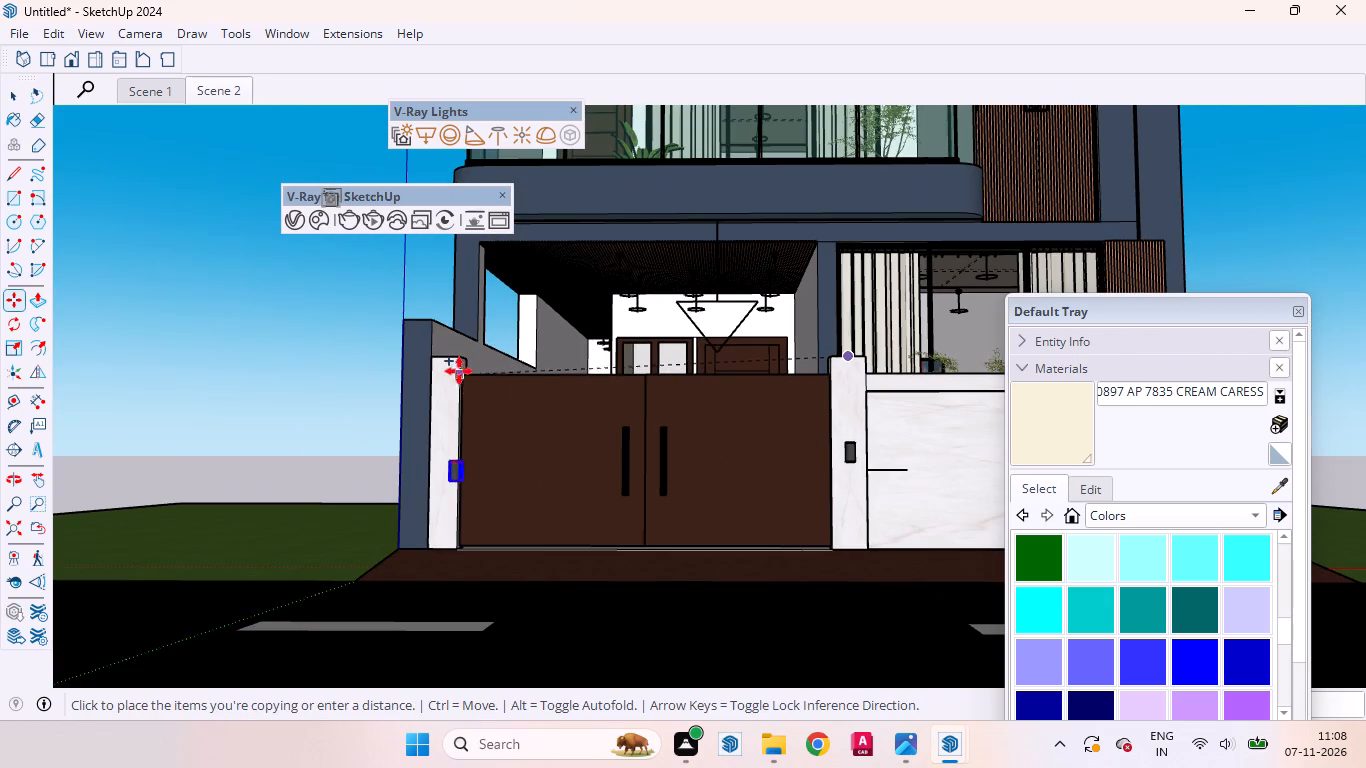
pyautogui.scroll(8, 459, 371)
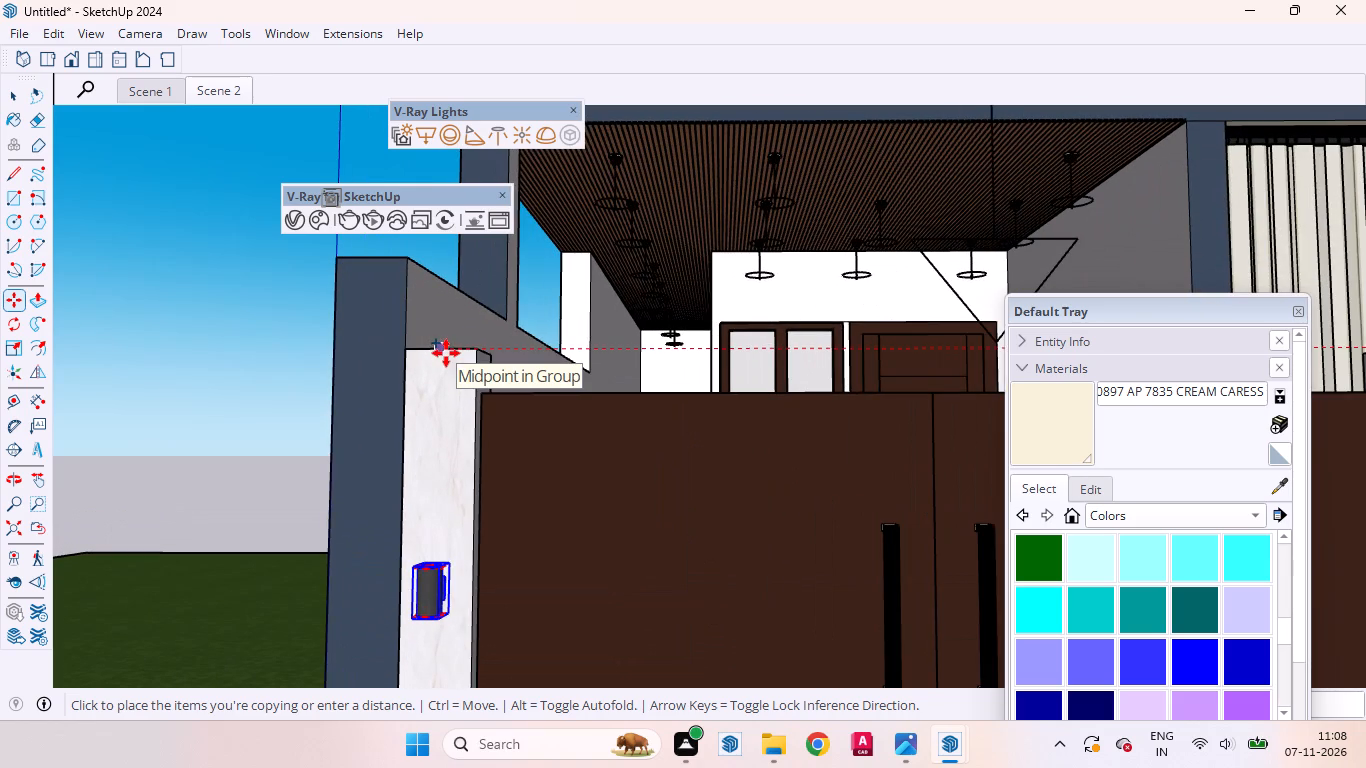
pyautogui.click(446, 353)
pyautogui.press('space')
pyautogui.click(265, 316)
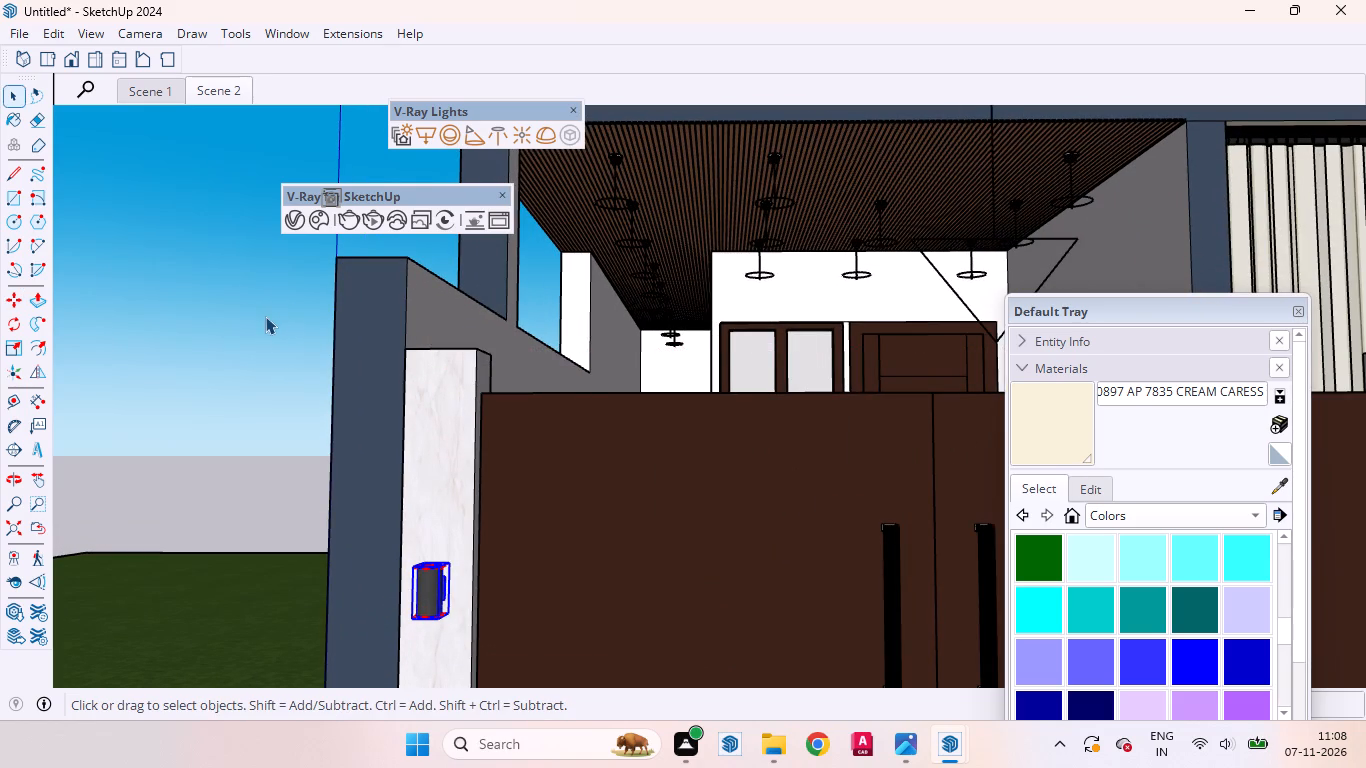
pyautogui.scroll(-4, 660, 337)
pyautogui.moveTo(653, 393); pyautogui.dragTo(679, 468, button='middle')
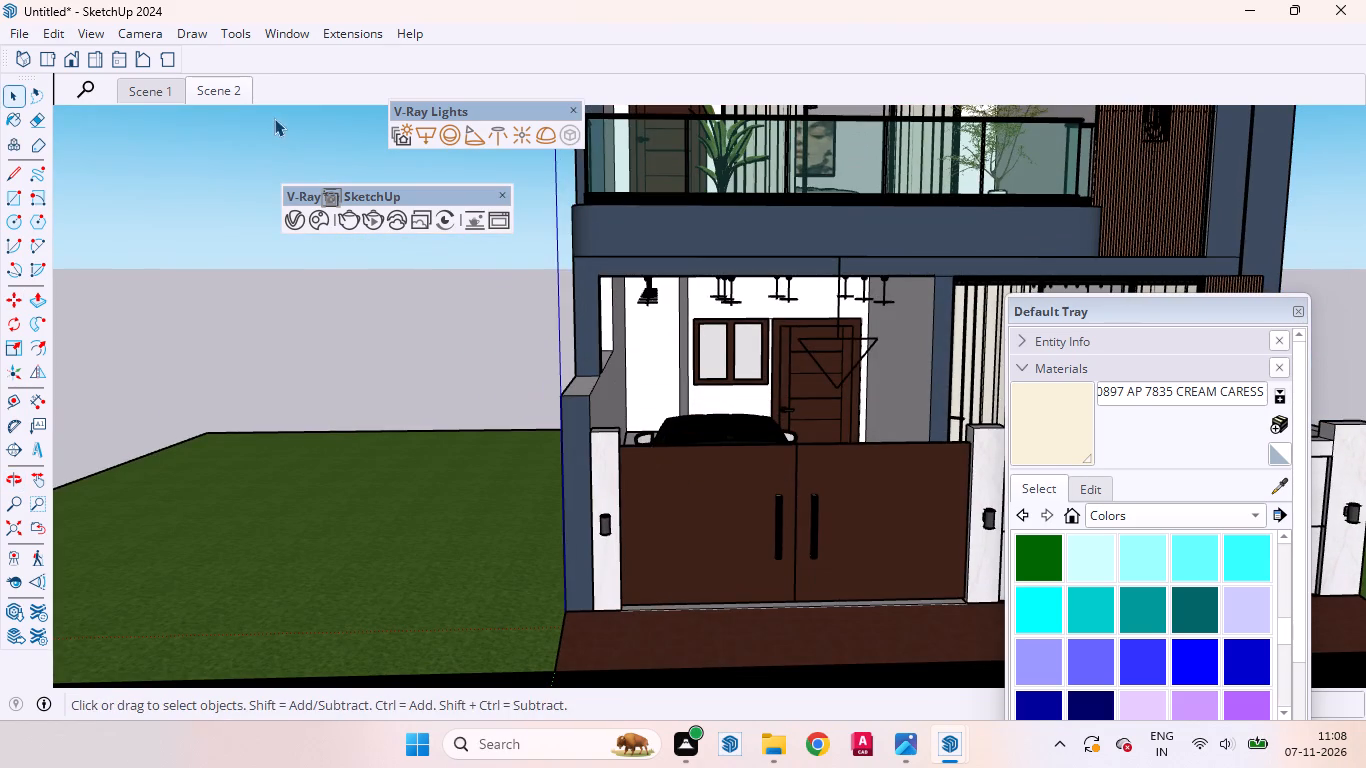
# Return to the Scene 2 view and start a V-Ray production render from the Asset Editor's render settings.
pyautogui.click(222, 91)
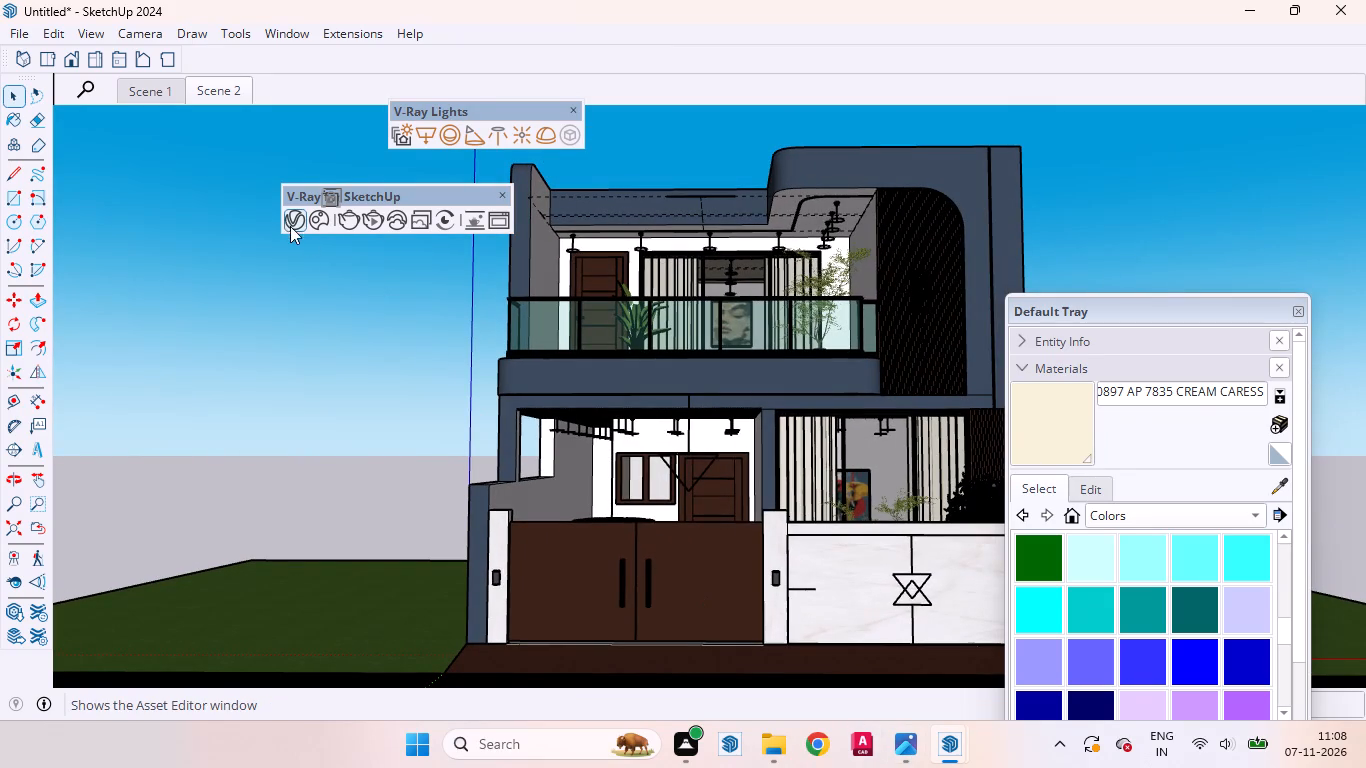
pyautogui.click(286, 221)
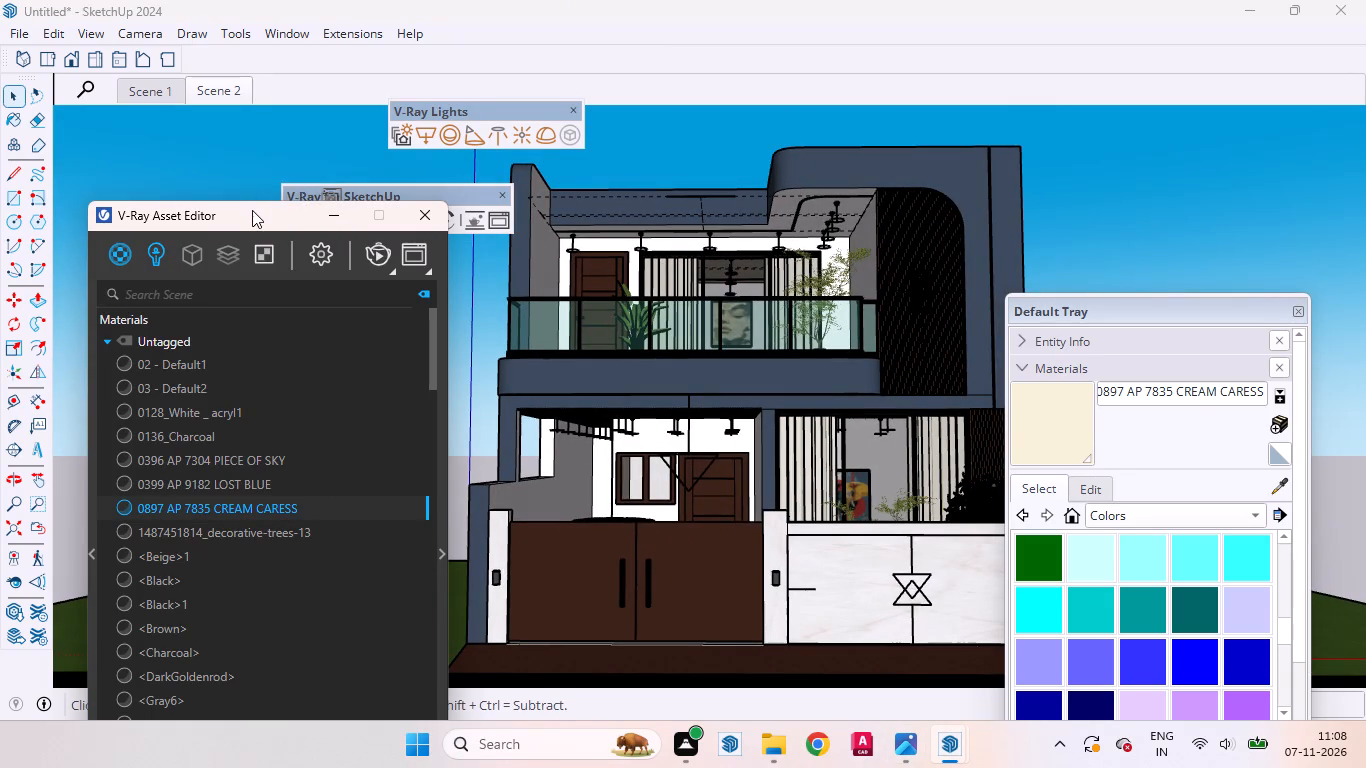
pyautogui.moveTo(252, 210); pyautogui.dragTo(264, 148)
pyautogui.click(323, 188)
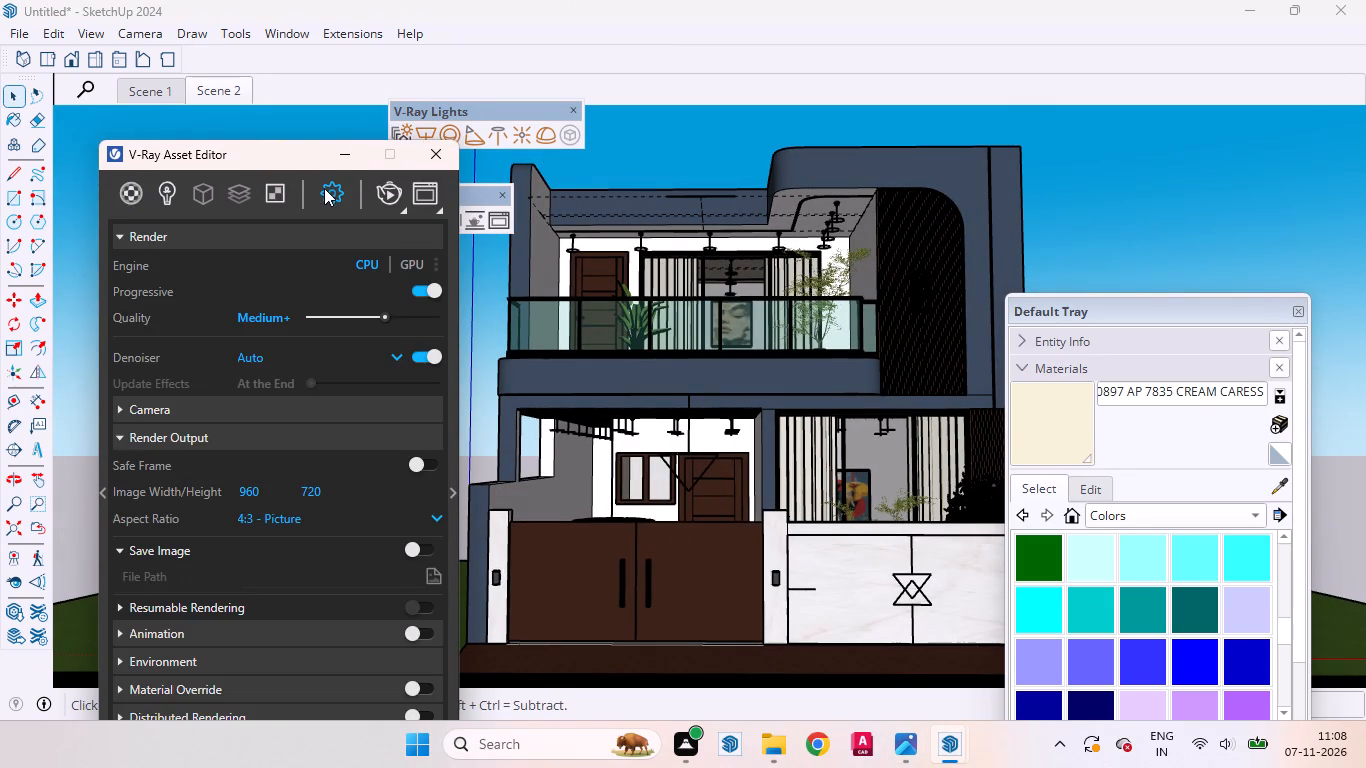
pyautogui.click(401, 214)
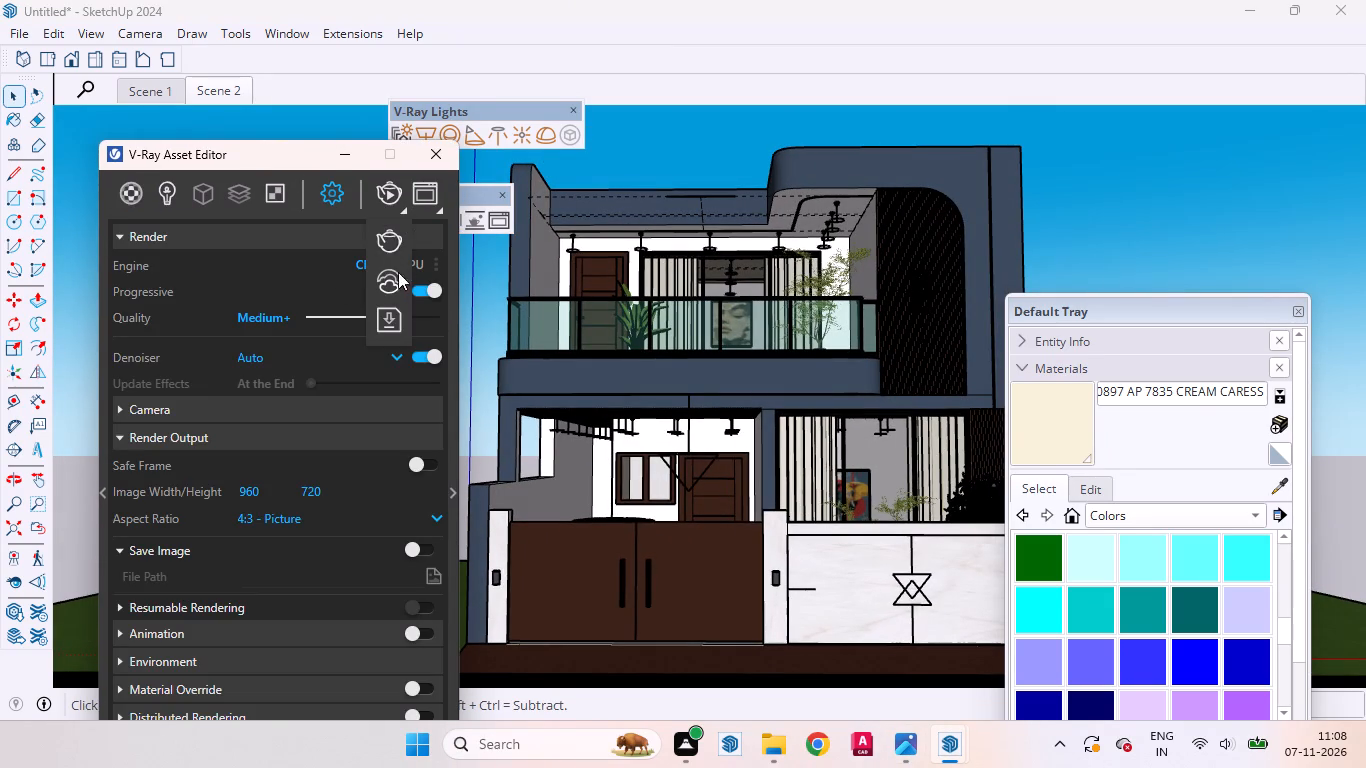
pyautogui.click(384, 242)
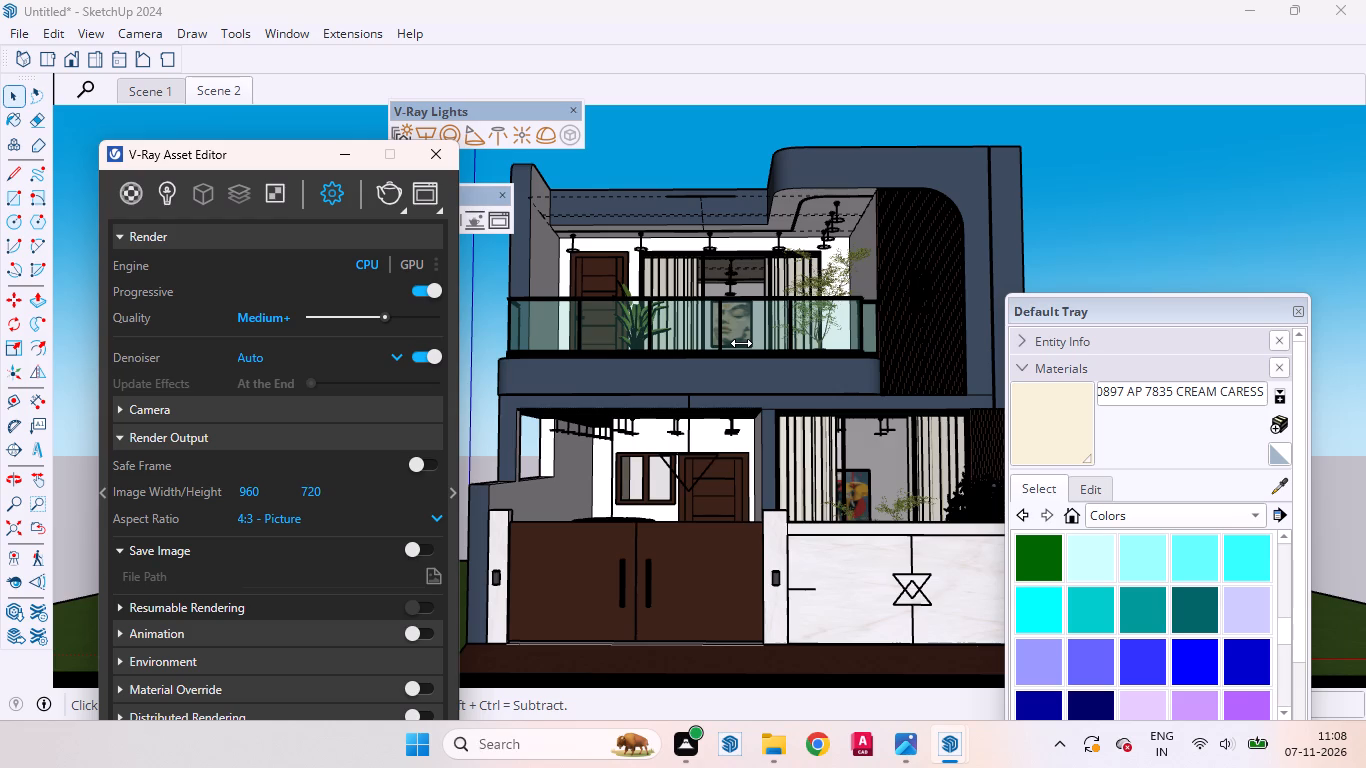
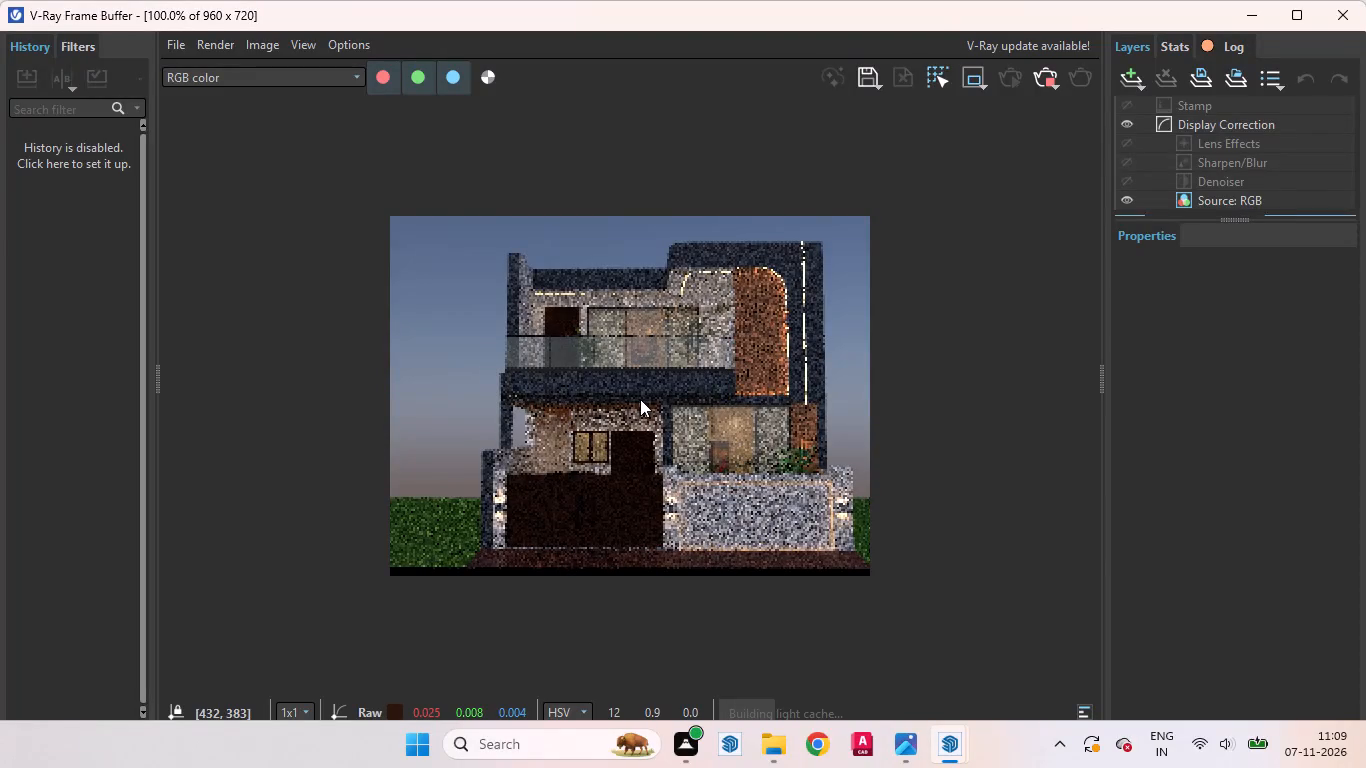
# Check the Scene 2 render in progress, stop it, and minimise the V-Ray Frame Buffer.
pyautogui.scroll(1, 641, 398)
pyautogui.scroll(-2, 611, 408)
pyautogui.scroll(1, 754, 363)
pyautogui.scroll(-1, 754, 363)
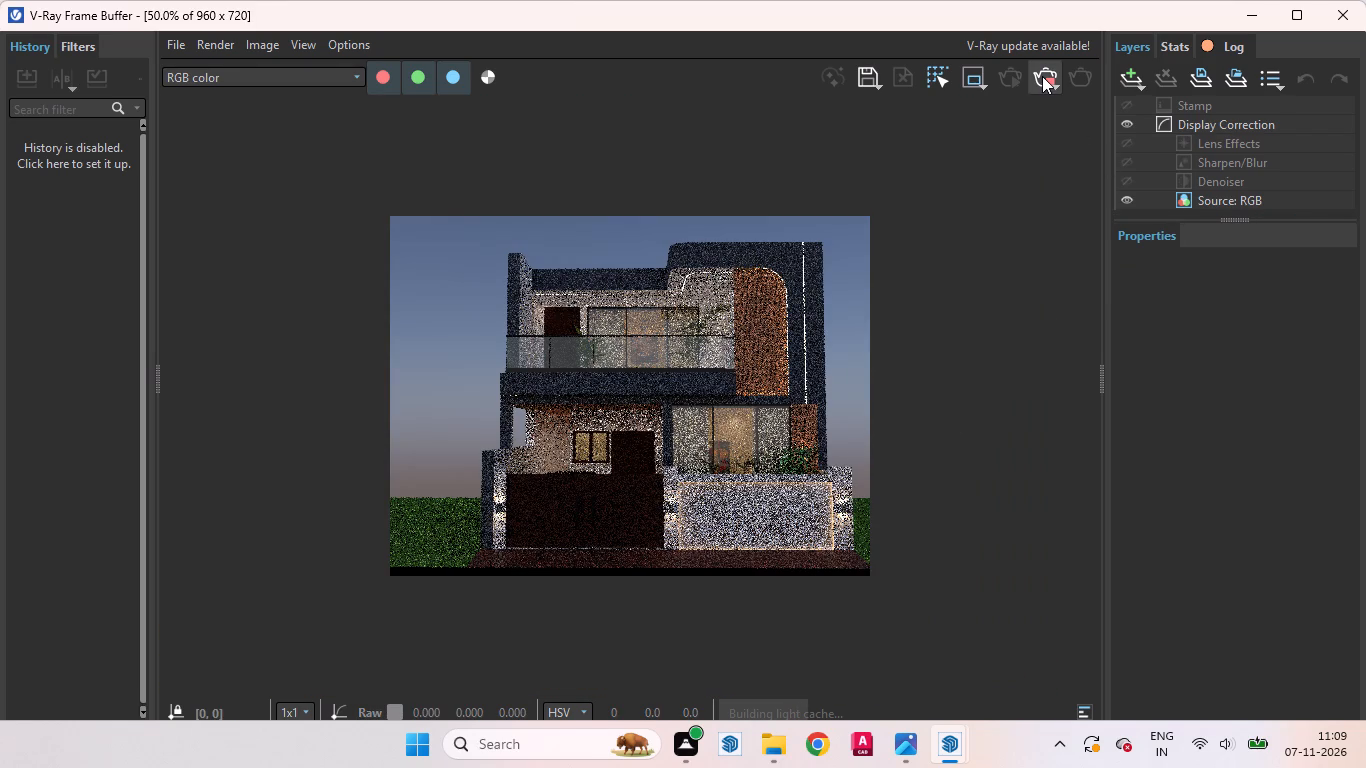
pyautogui.click(1042, 76)
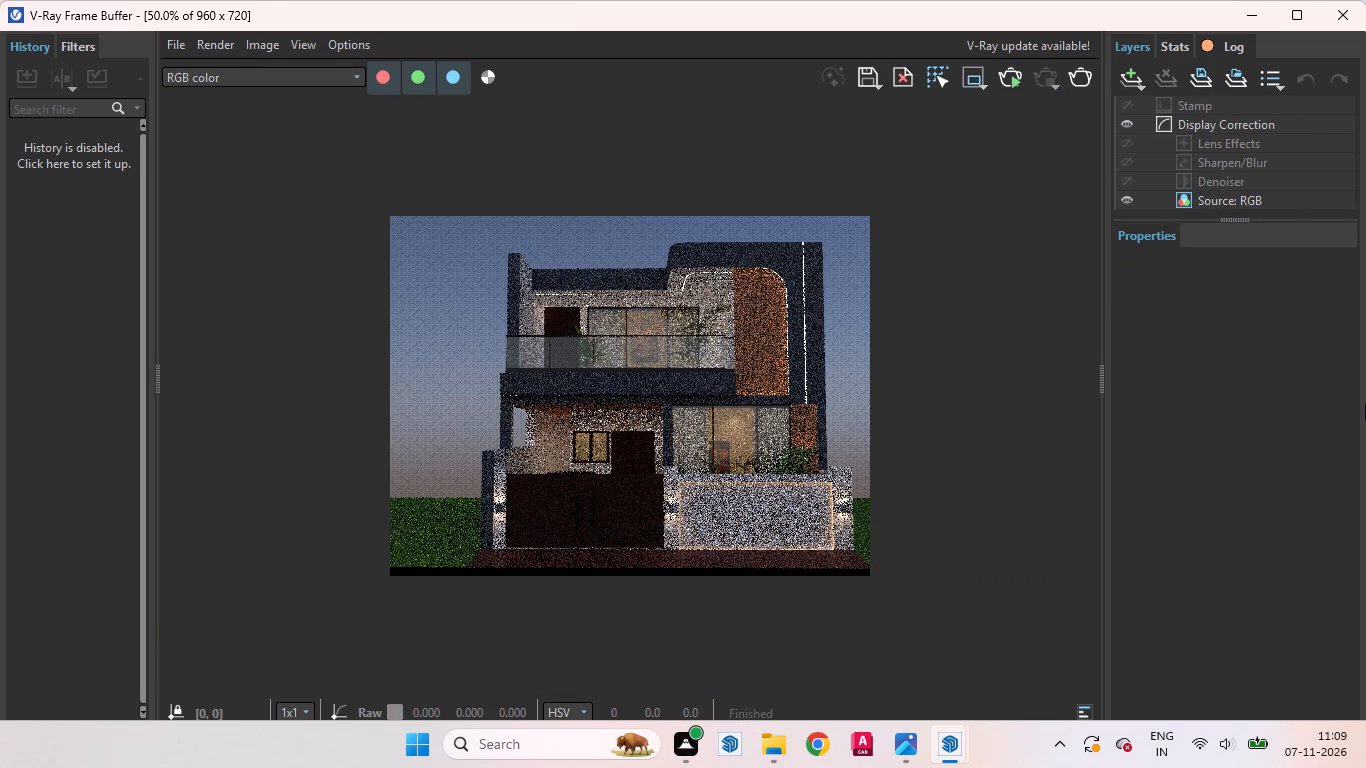
pyautogui.click(1247, 13)
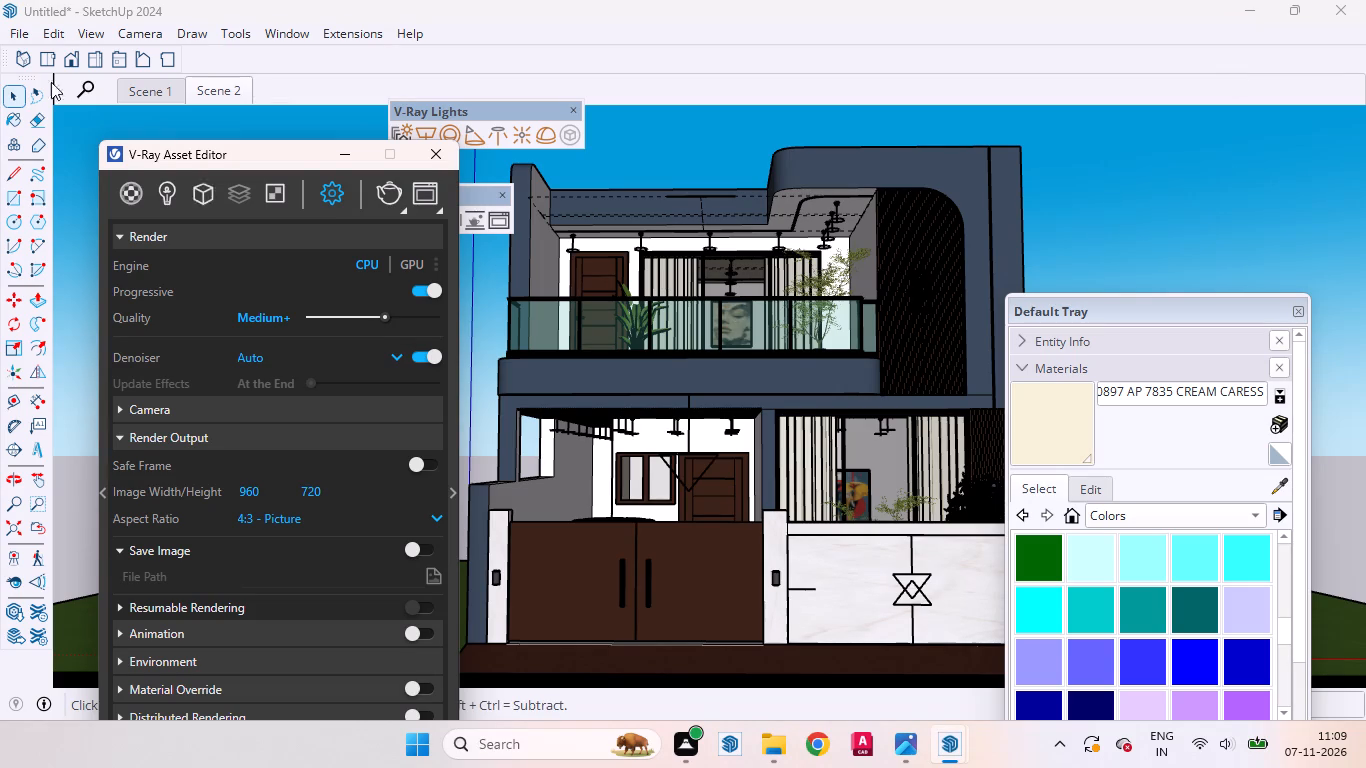
# Restore the Scene 1 view with the floating windows moved clear of the house, and start a V-Ray production render.
pyautogui.click(141, 83)
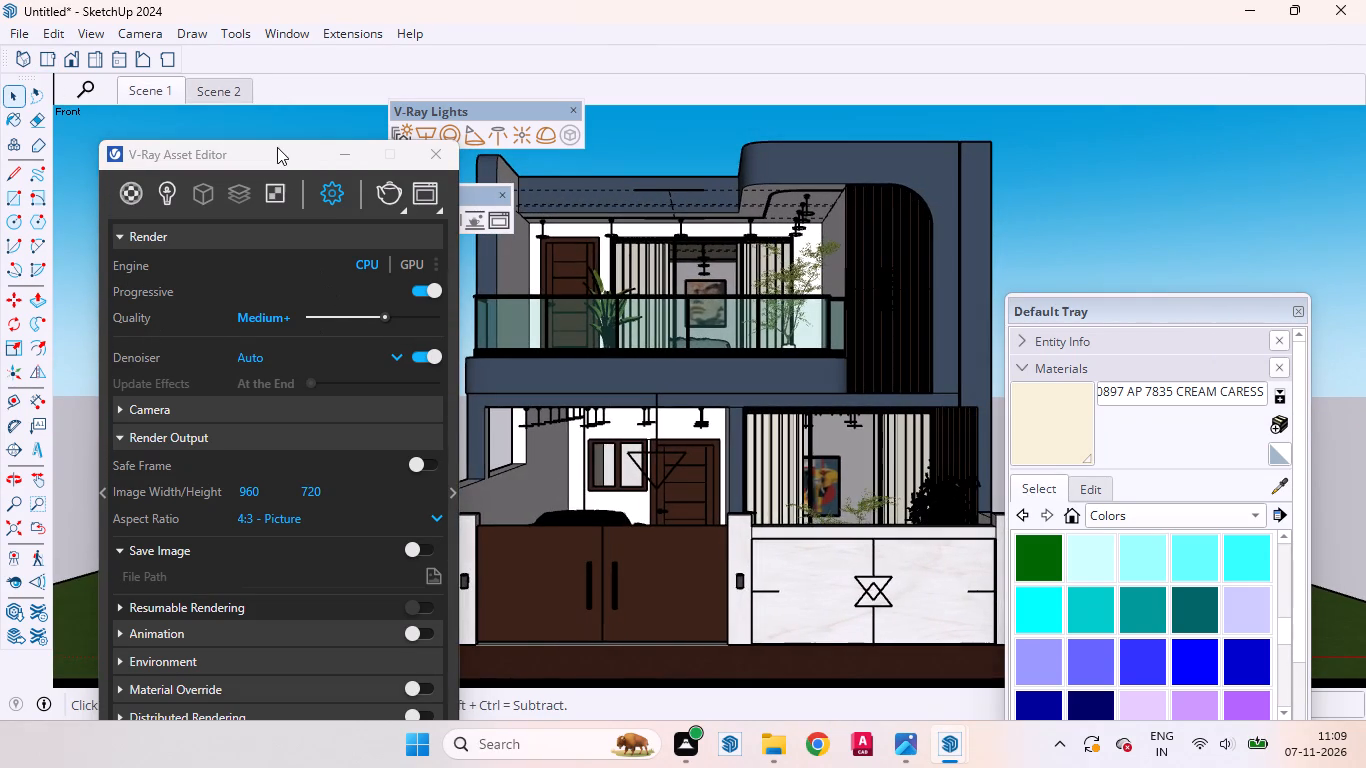
pyautogui.moveTo(277, 158); pyautogui.dragTo(1255, 294)
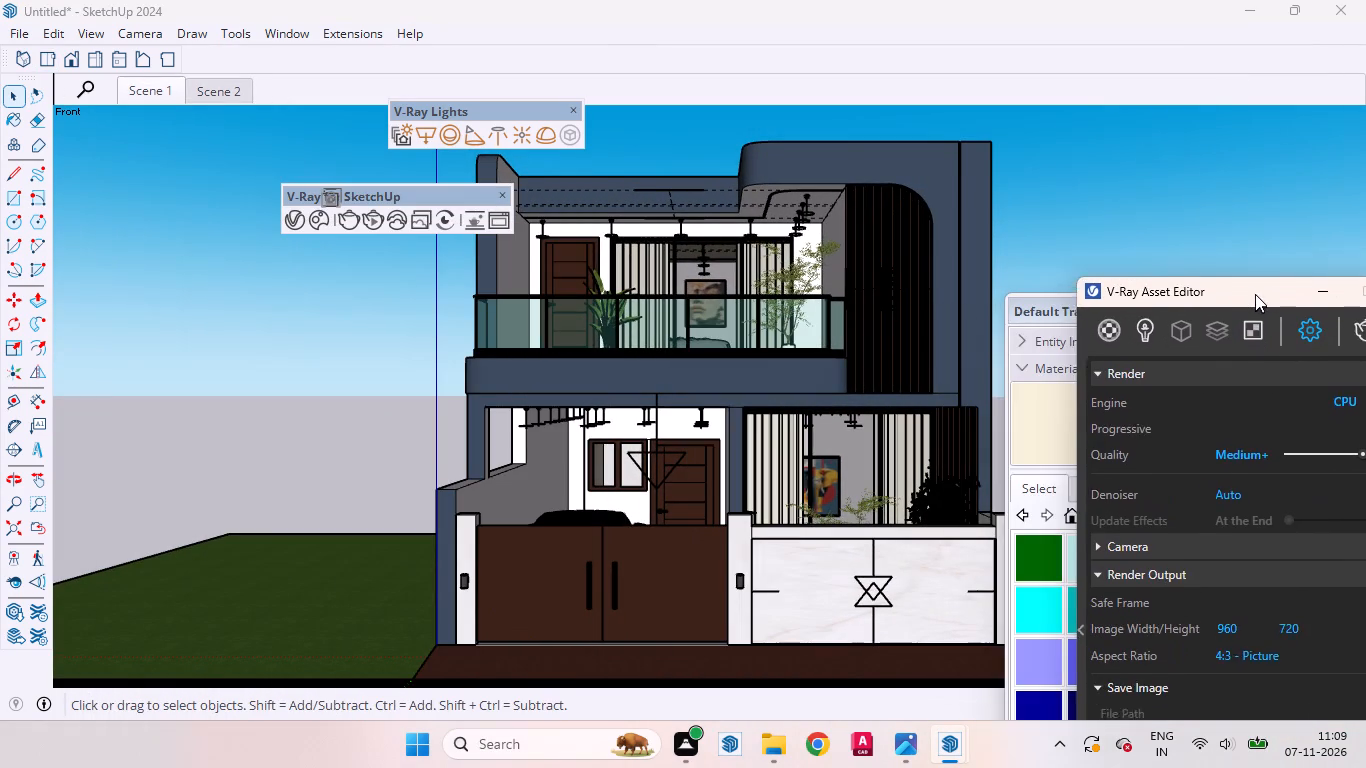
pyautogui.moveTo(1255, 294); pyautogui.dragTo(1237, 253)
pyautogui.scroll(1, 713, 667)
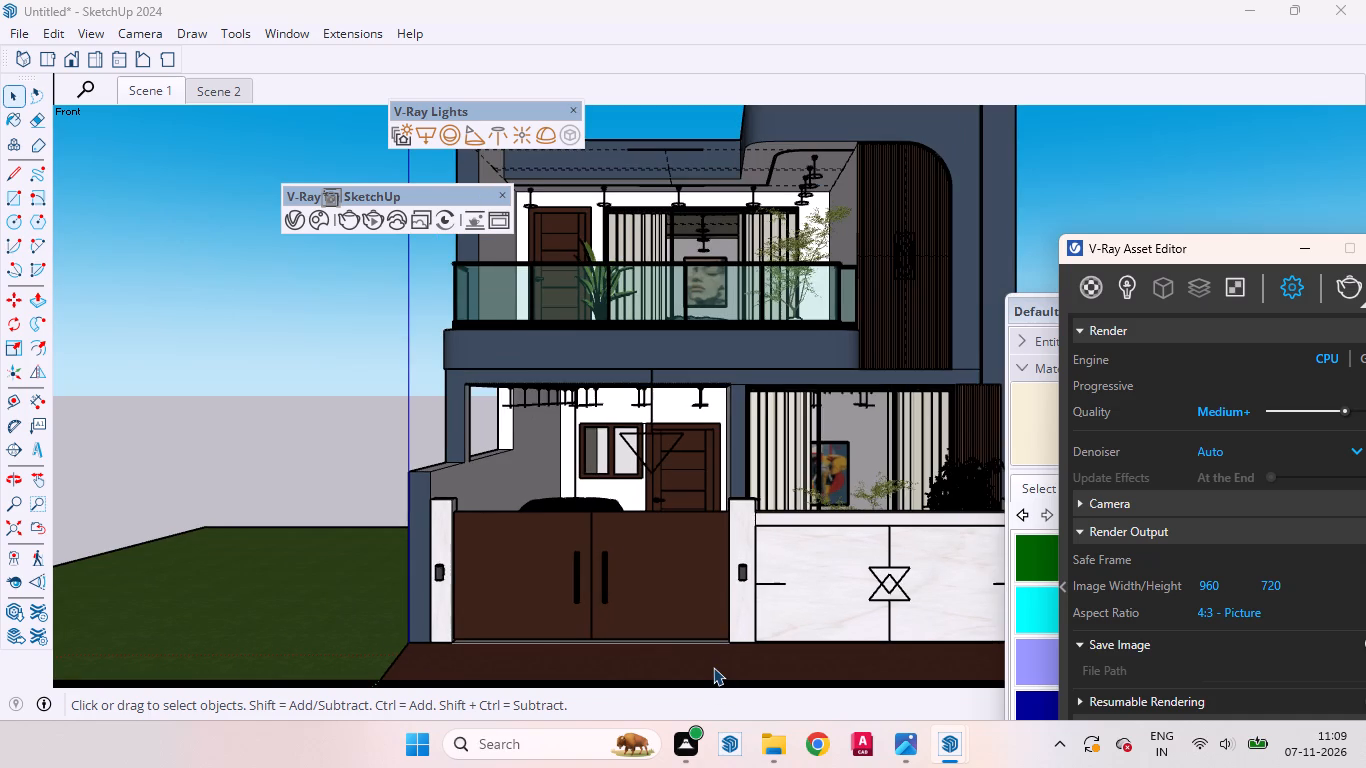
pyautogui.scroll(-1, 713, 667)
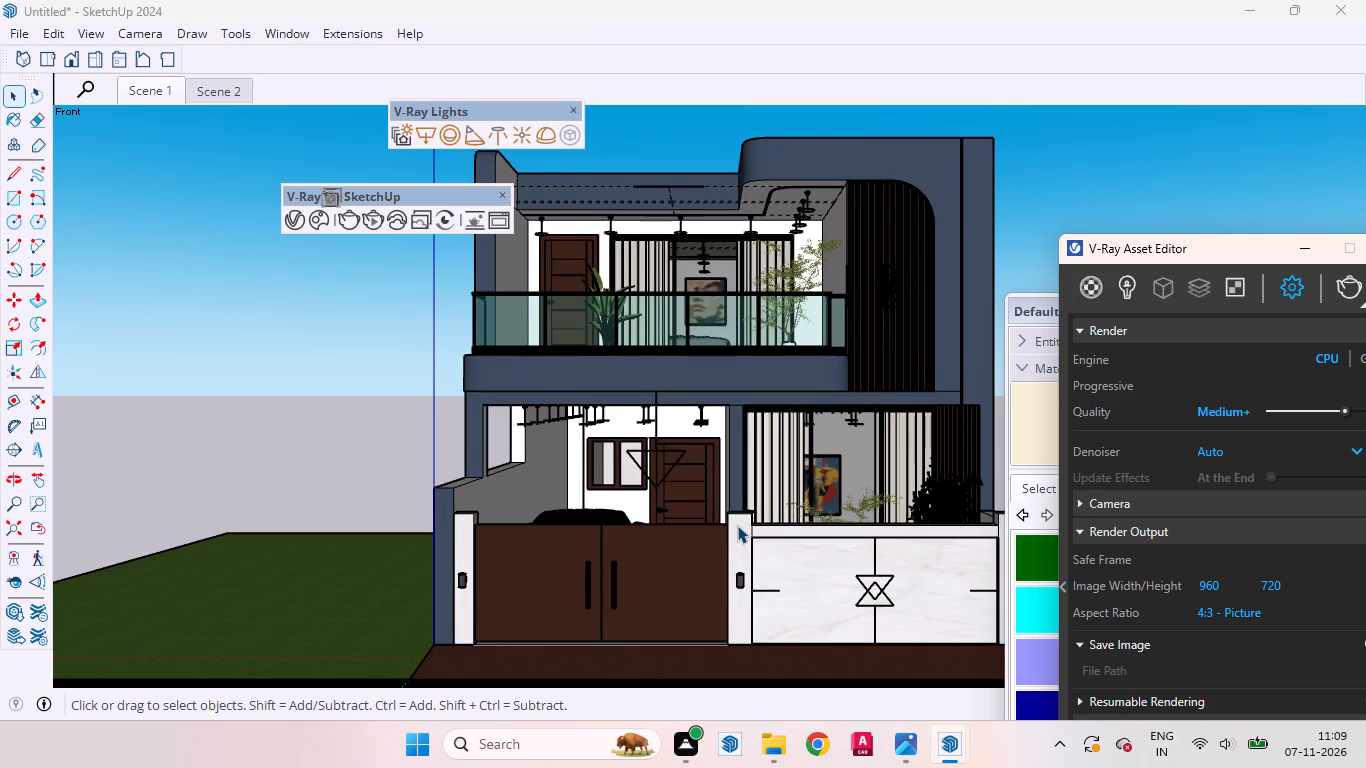
pyautogui.scroll(1, 738, 514)
pyautogui.scroll(-1, 741, 496)
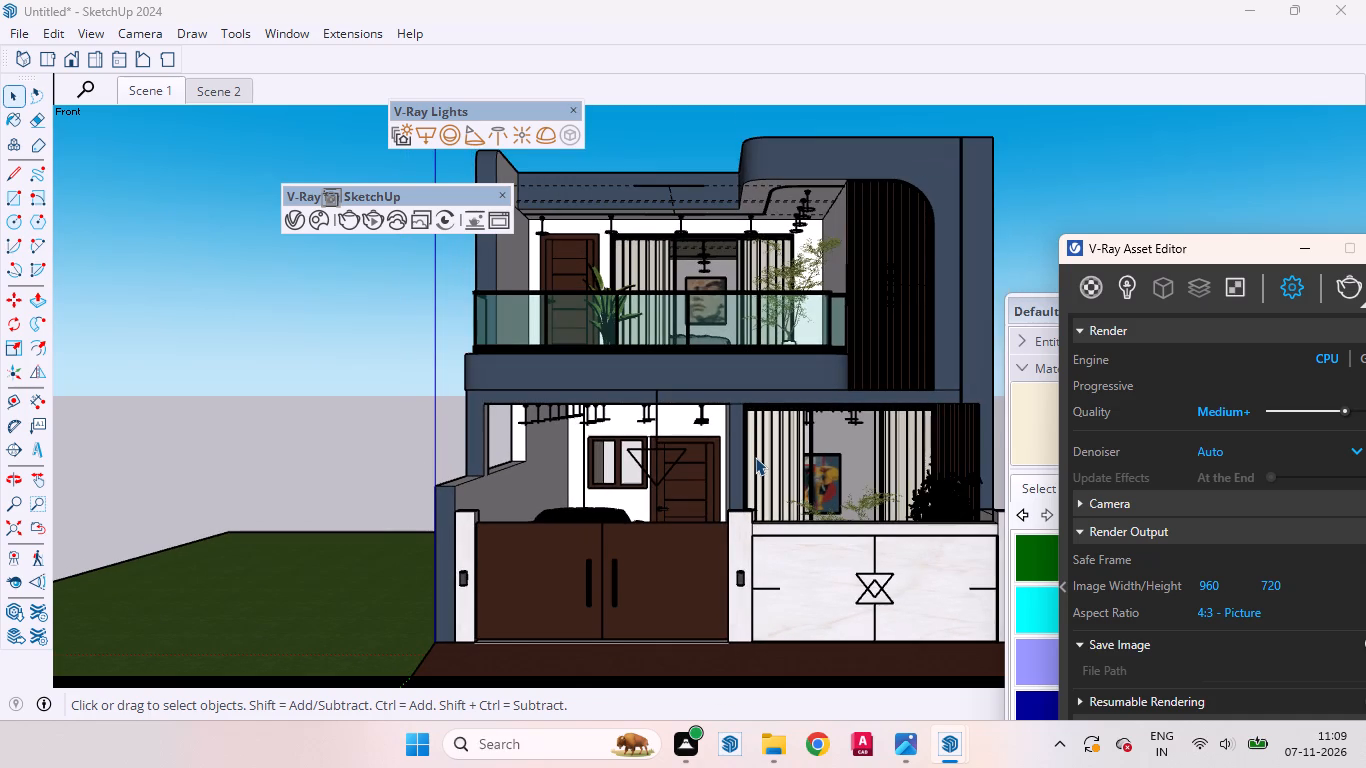
pyautogui.scroll(1, 755, 457)
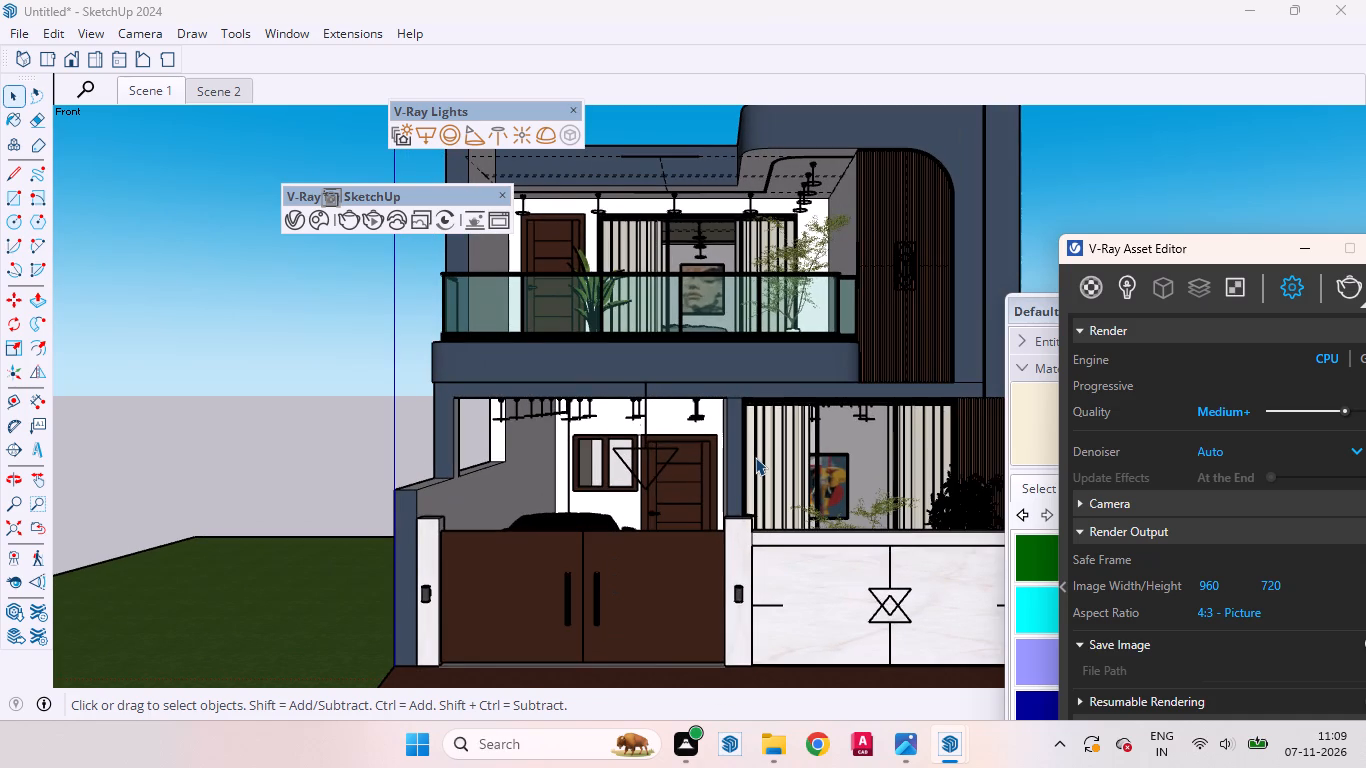
pyautogui.scroll(-1, 755, 457)
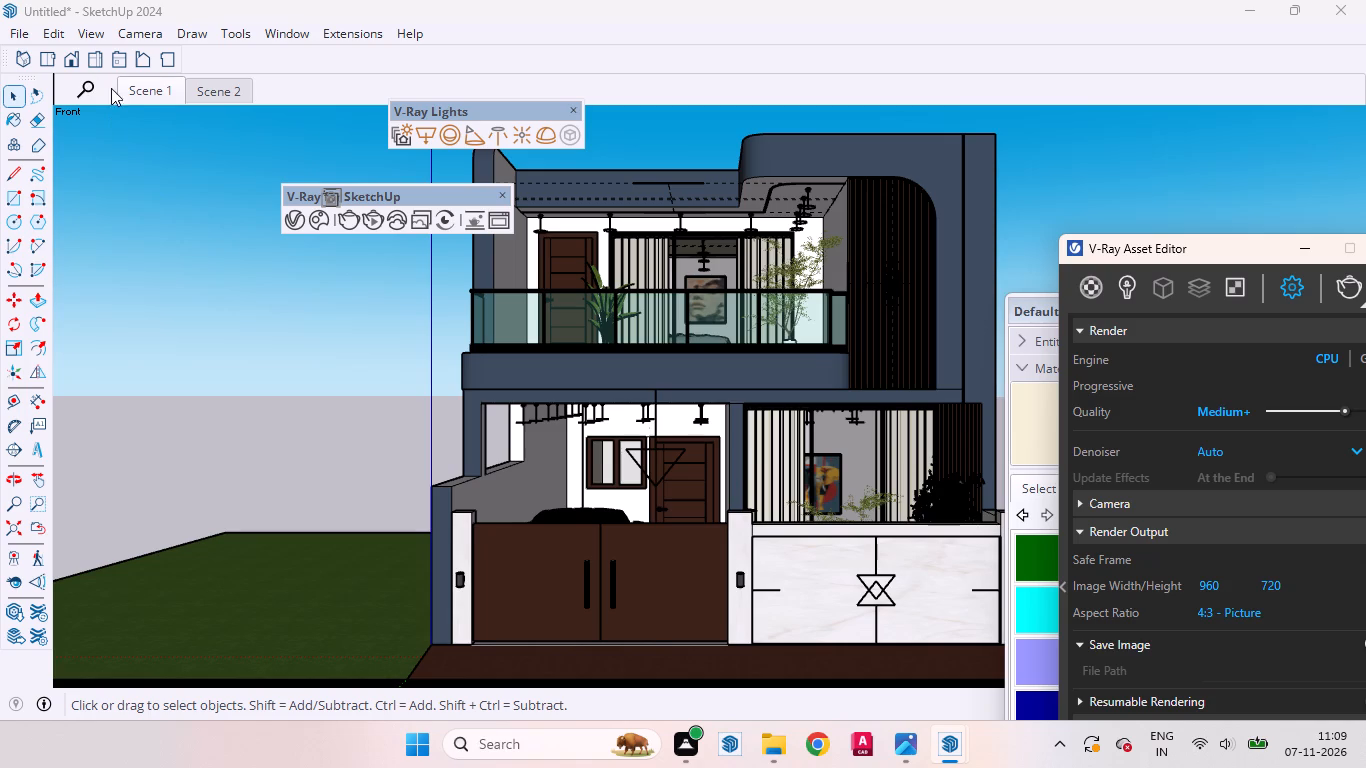
pyautogui.click(138, 98)
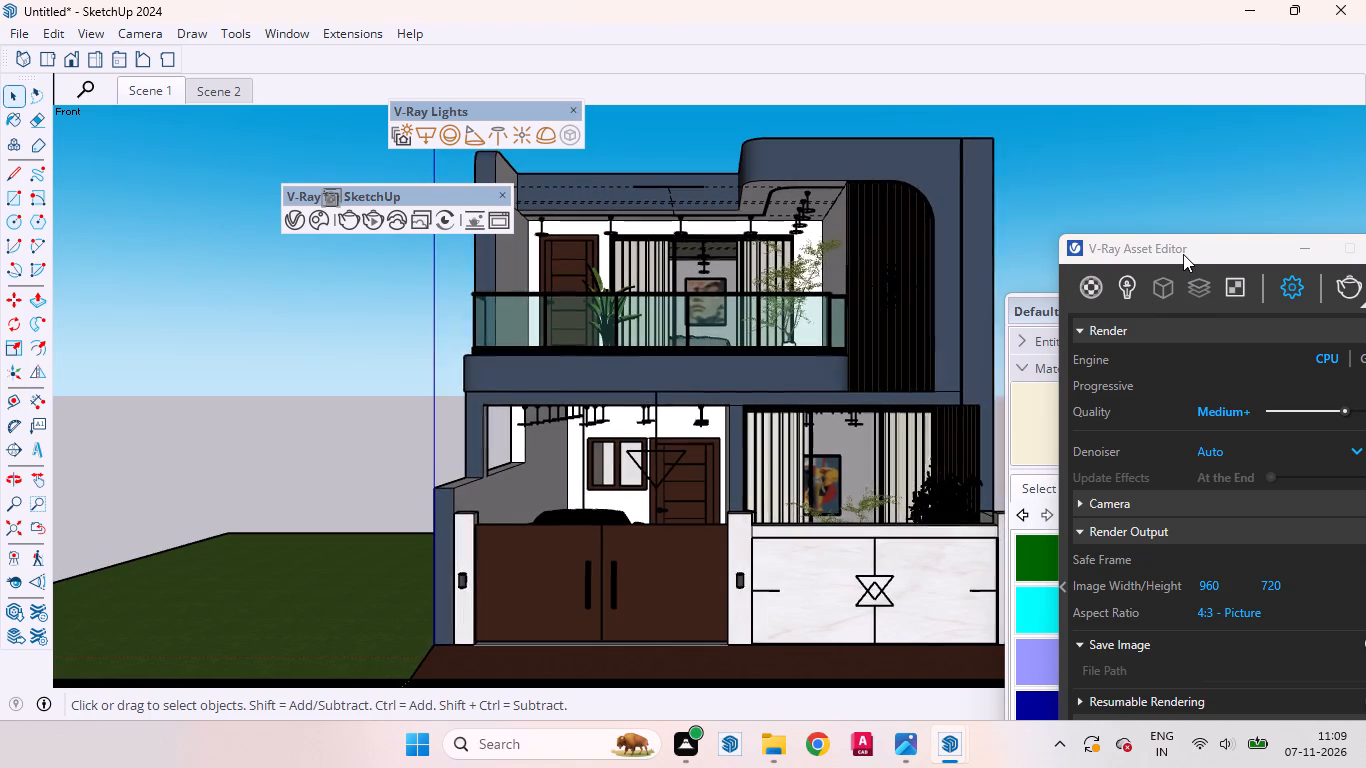
pyautogui.moveTo(1183, 252); pyautogui.dragTo(62, 147)
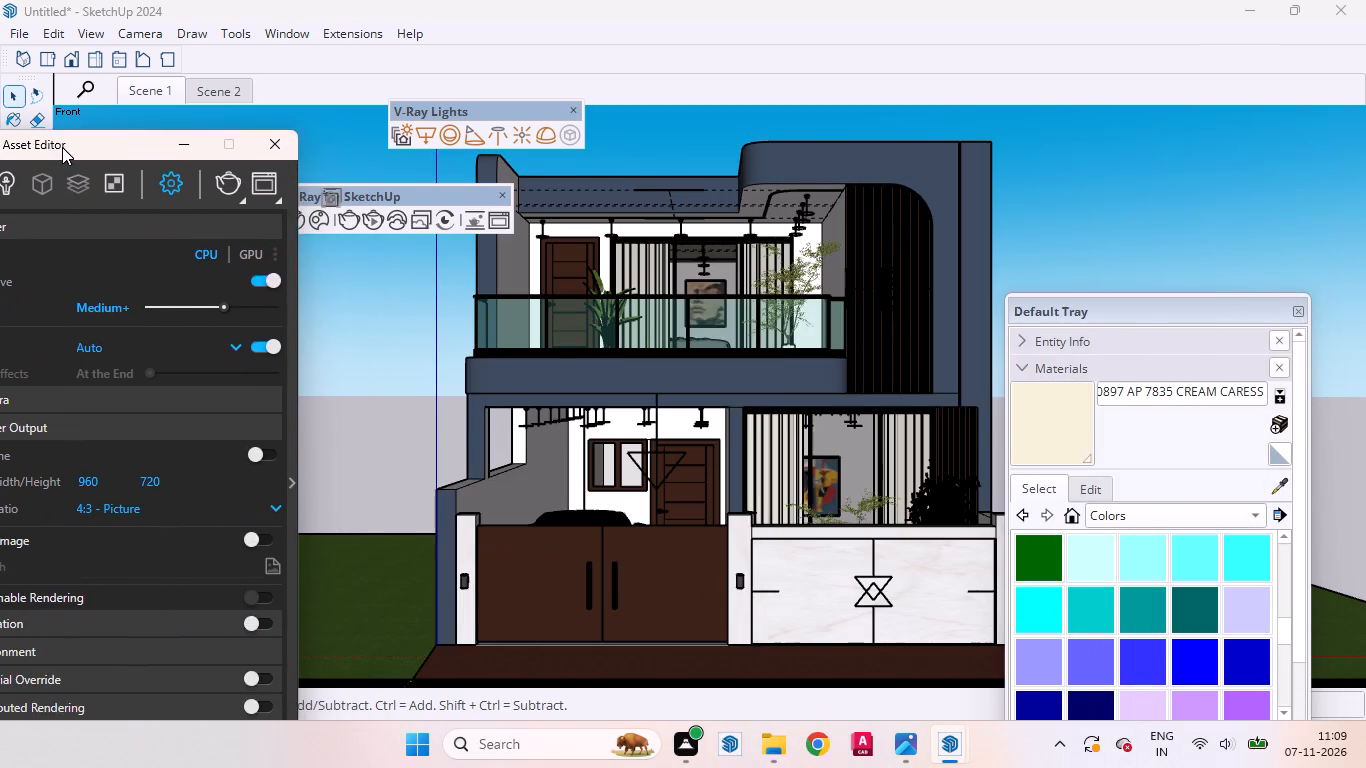
pyautogui.moveTo(62, 147); pyautogui.dragTo(73, 147)
pyautogui.moveTo(1096, 312); pyautogui.dragTo(1252, 380)
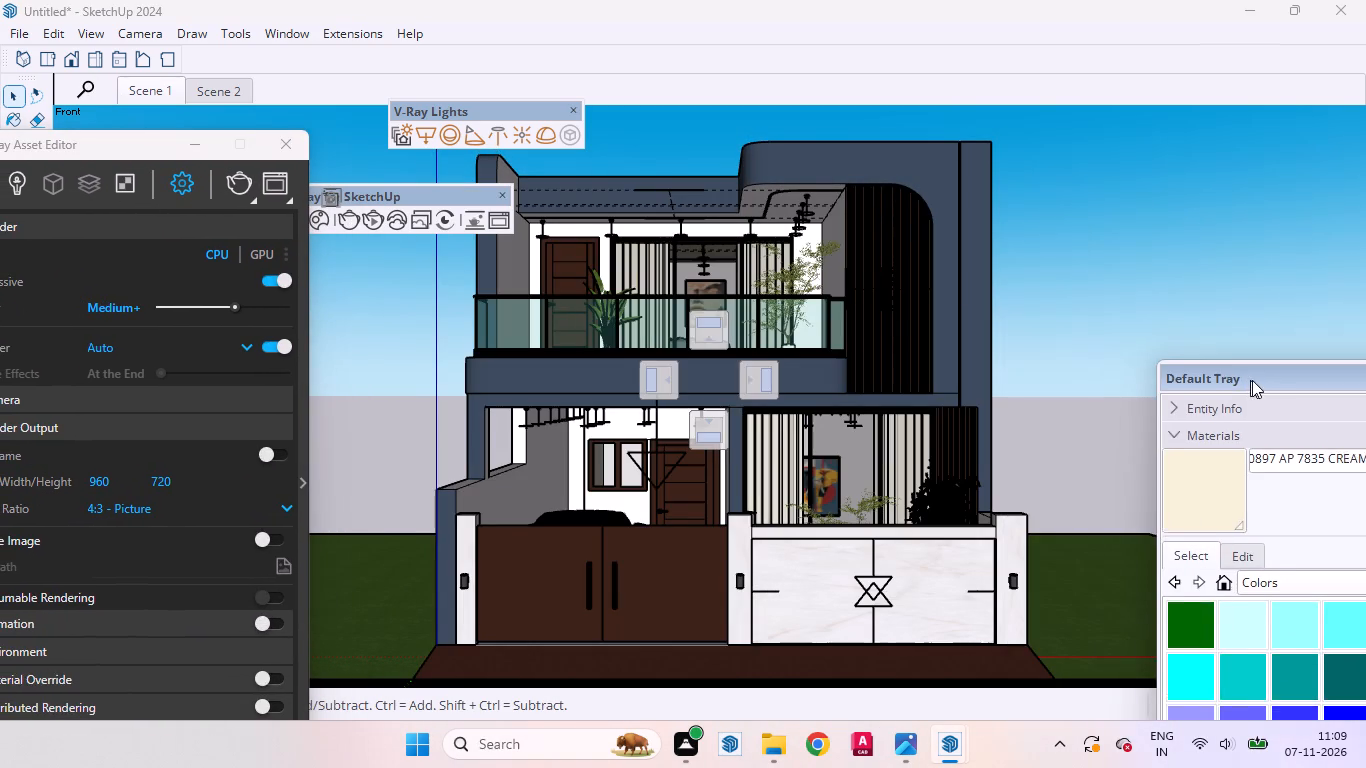
pyautogui.moveTo(1252, 380); pyautogui.dragTo(1219, 351)
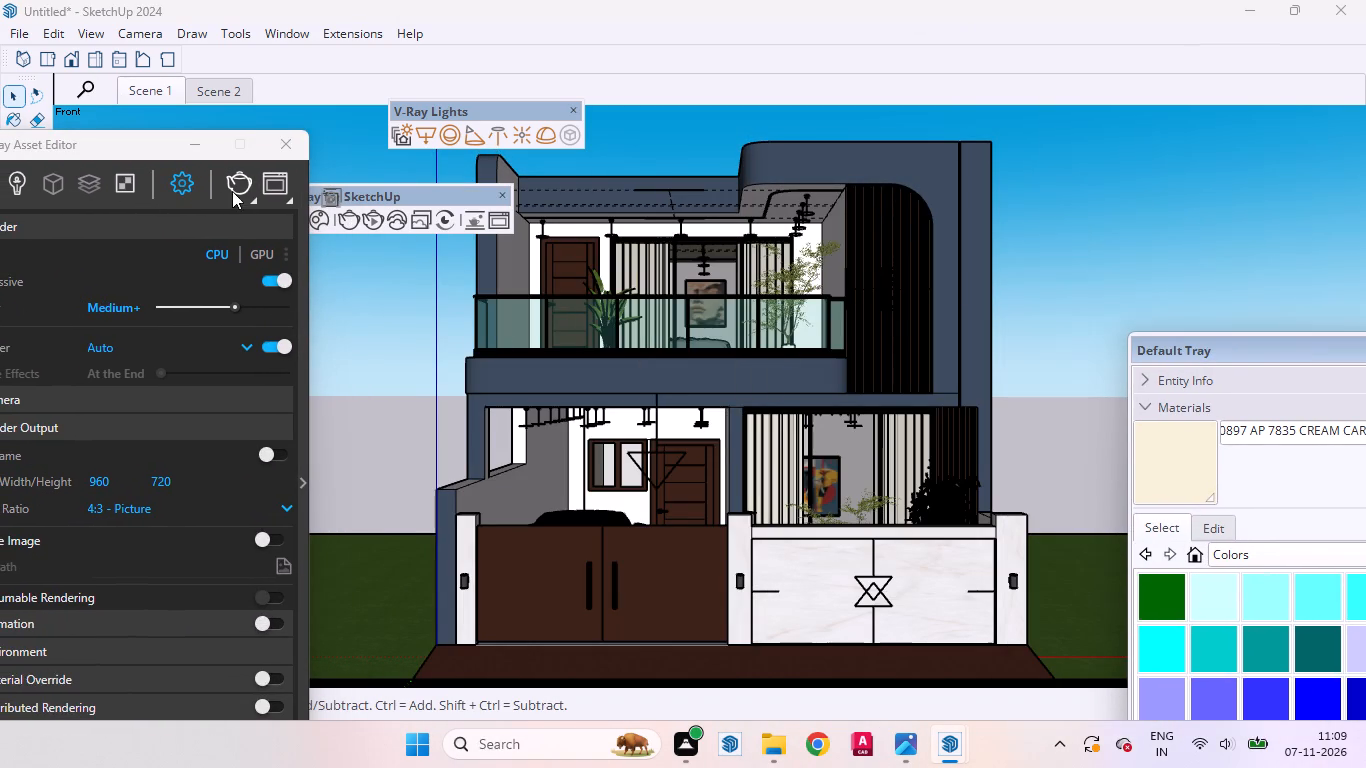
pyautogui.click(241, 188)
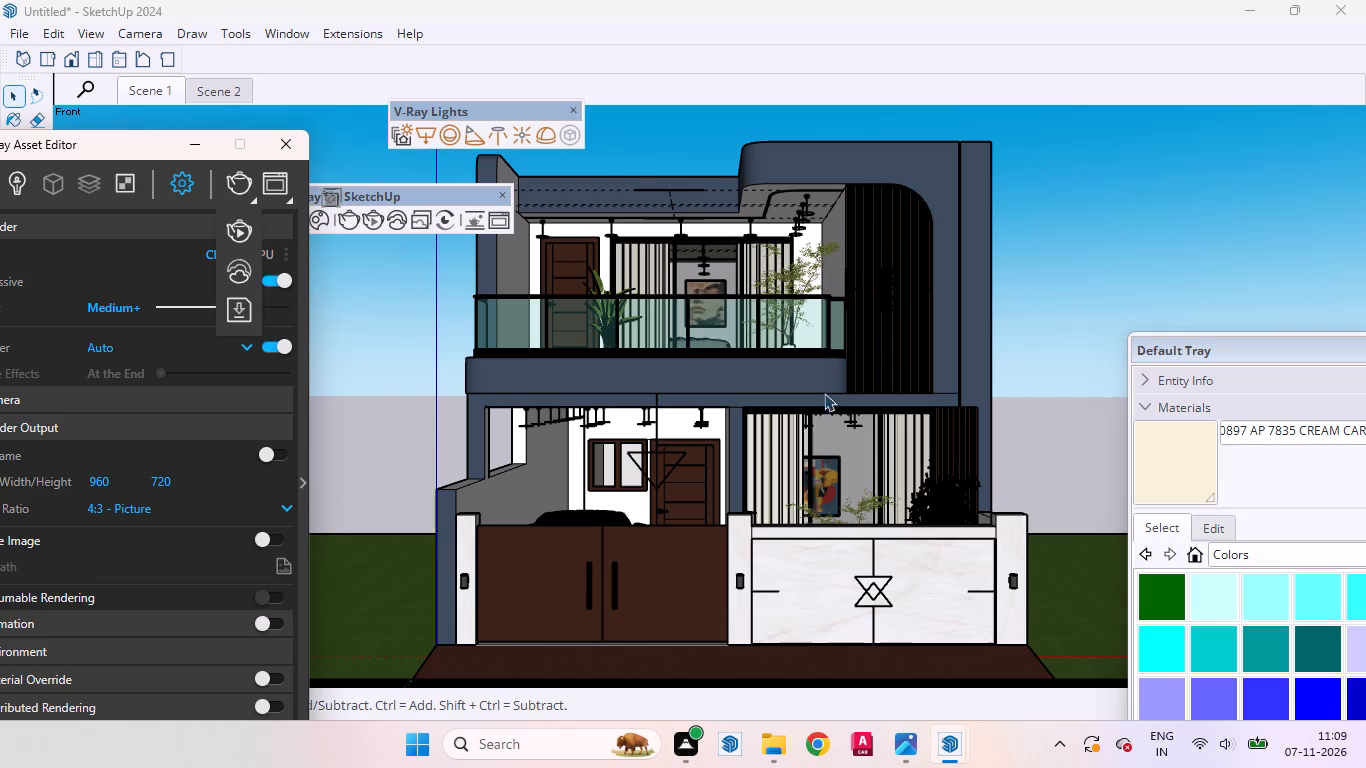
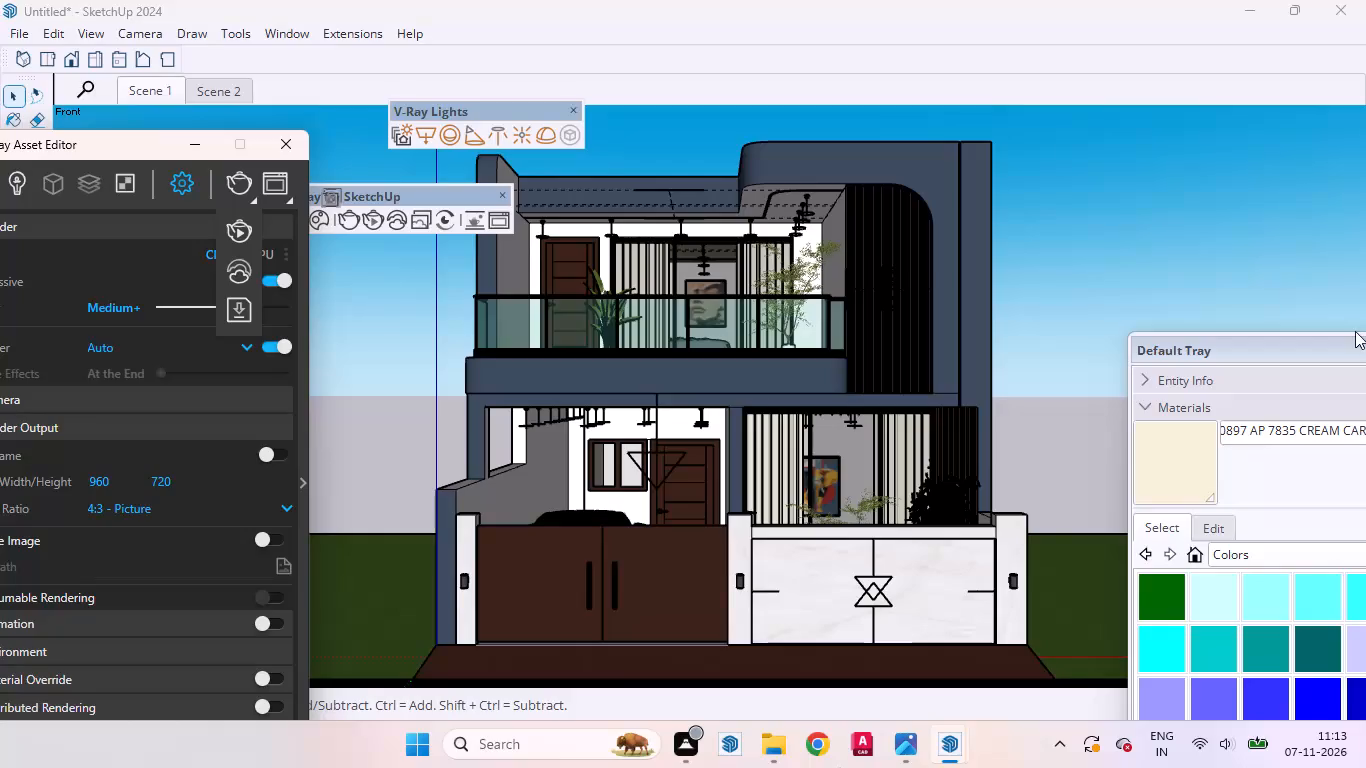
# Bring the V-Ray Asset Editor fully into view, restore the Scene 1 view, and start a V-Ray production render.
pyautogui.click(1119, 237)
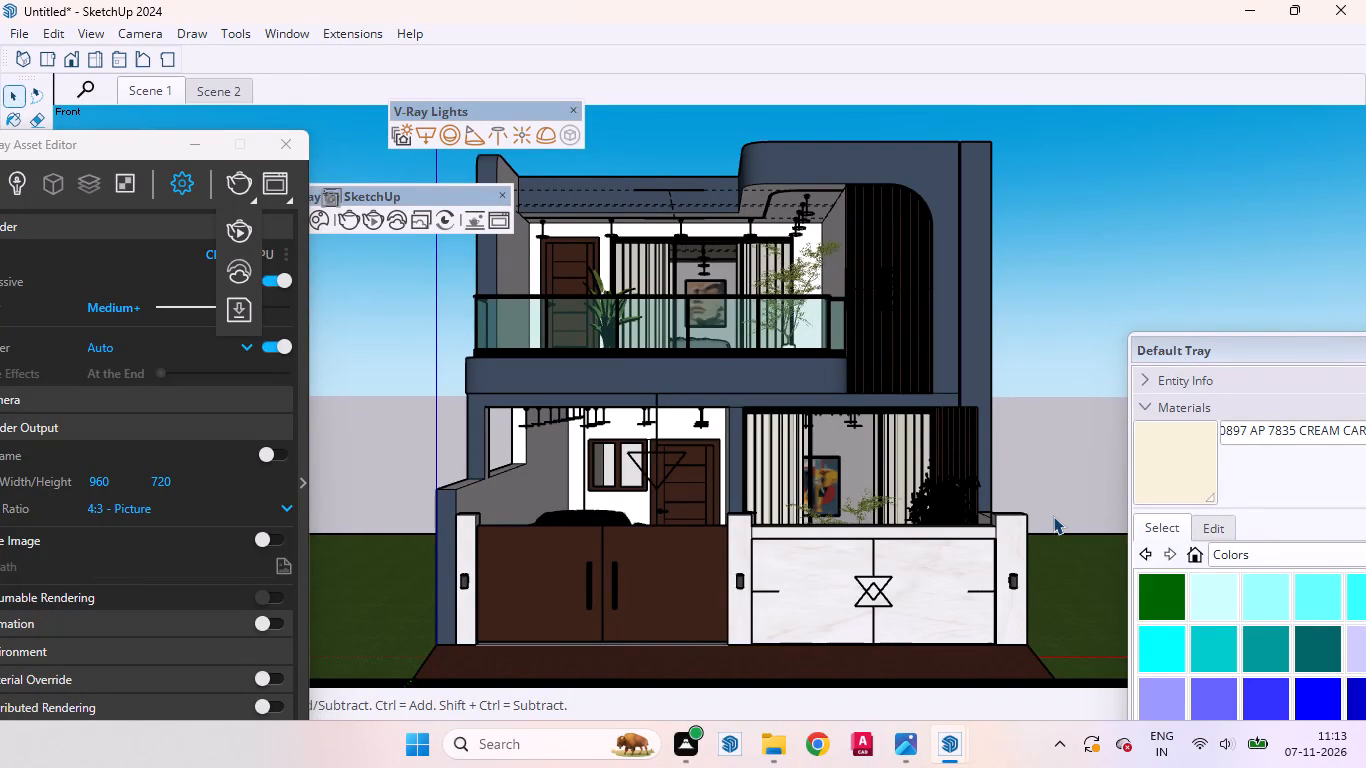
pyautogui.click(1092, 294)
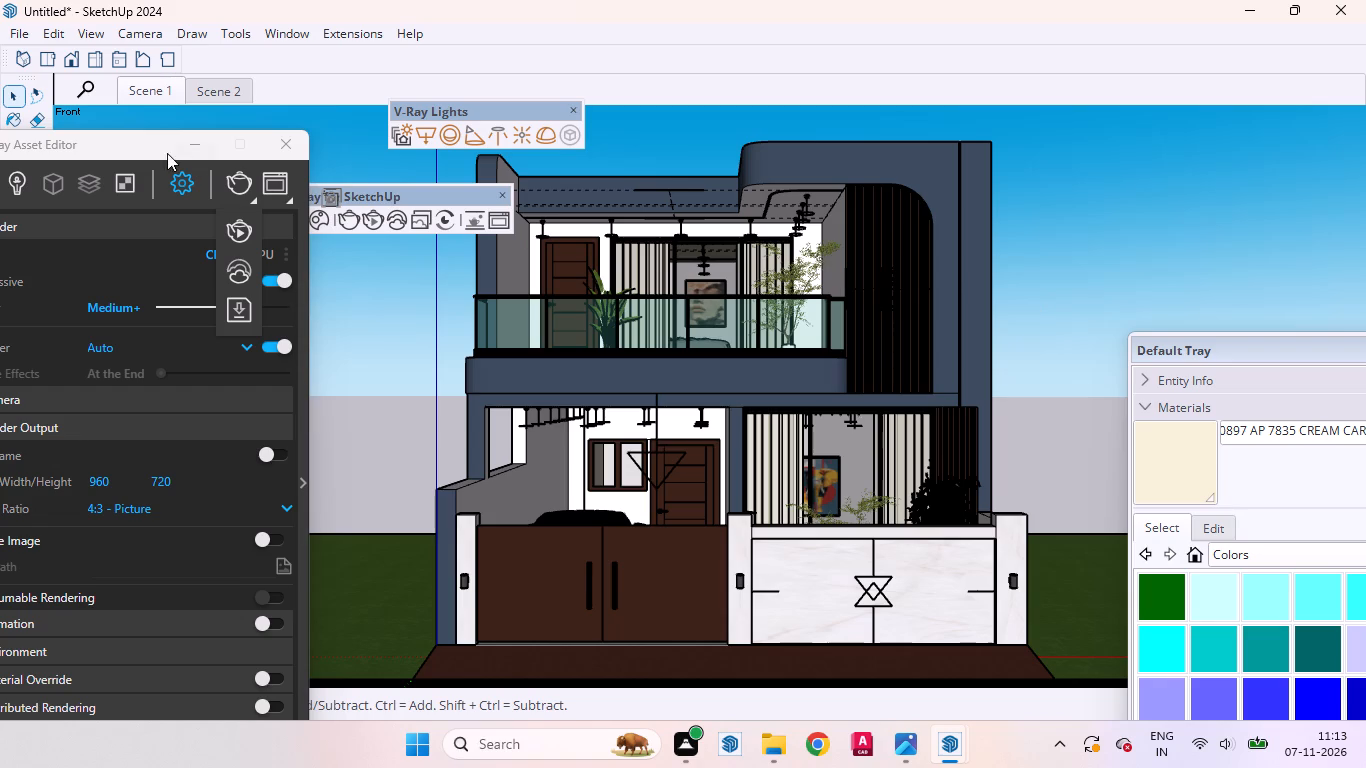
pyautogui.moveTo(146, 151); pyautogui.dragTo(322, 163)
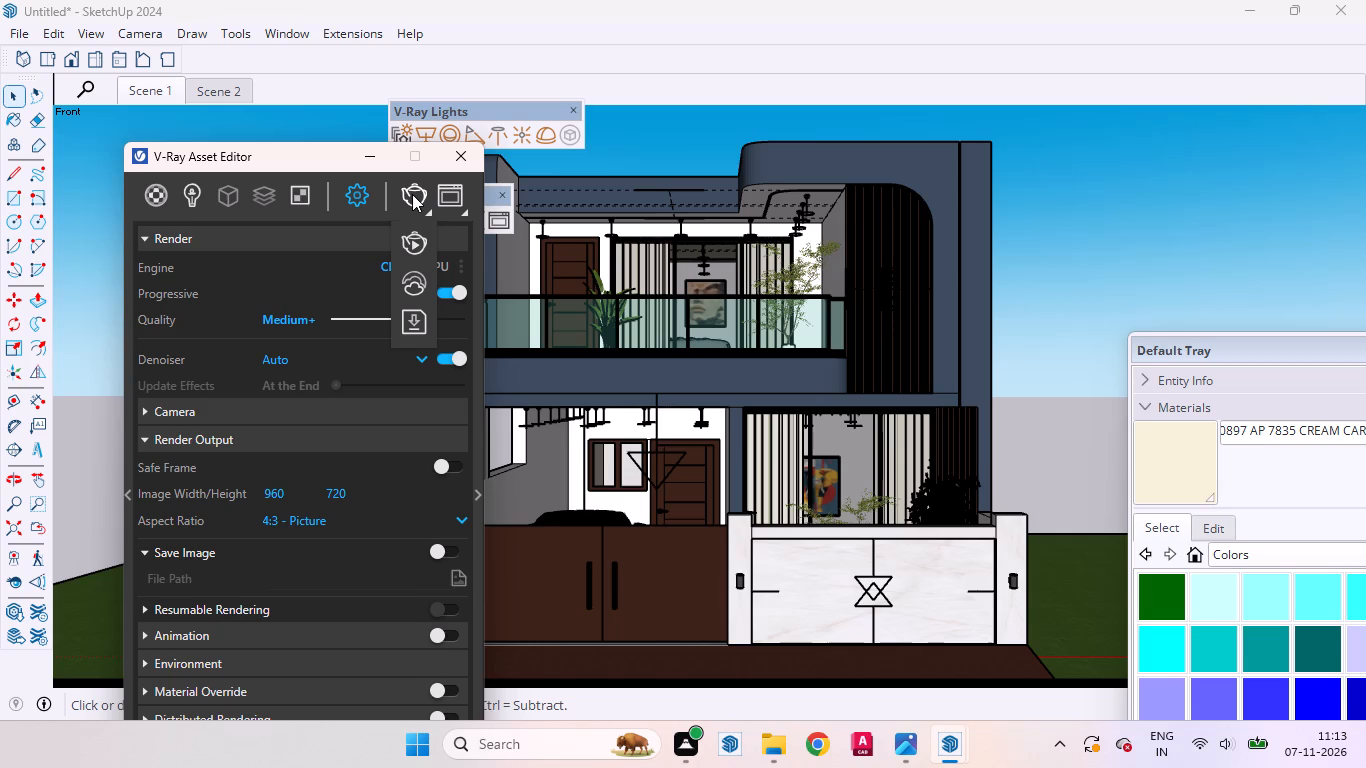
pyautogui.click(160, 90)
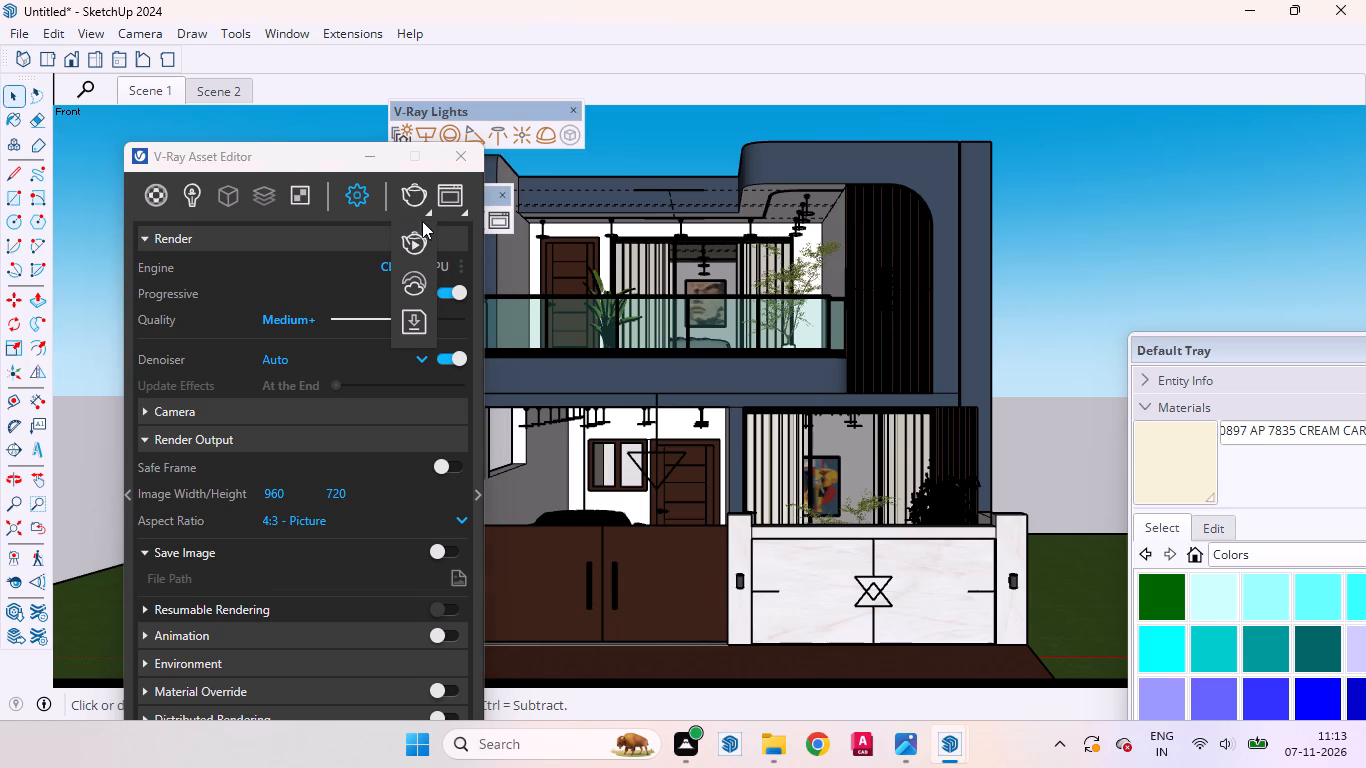
pyautogui.click(419, 188)
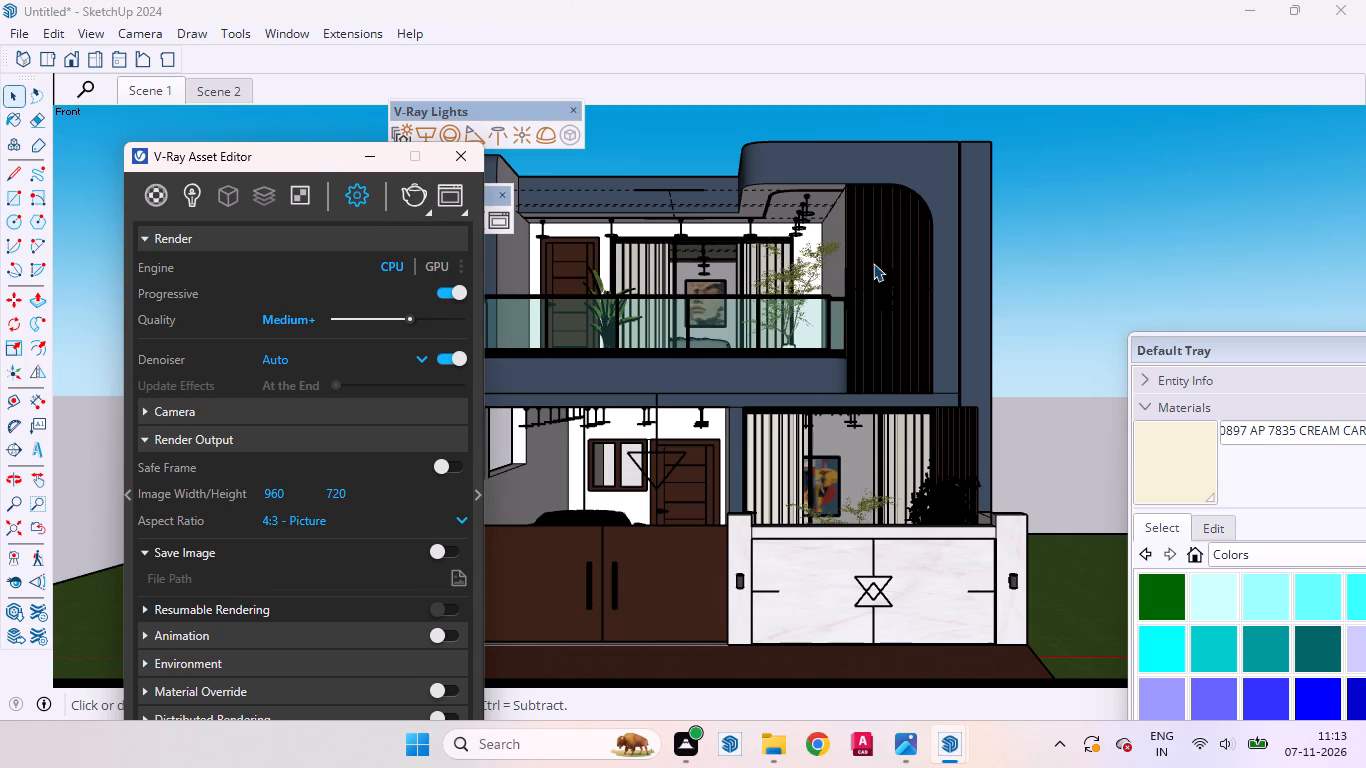
# Check the Scene 1 render in progress, stop it, and minimise the V-Ray Frame Buffer.
pyautogui.click(959, 736)
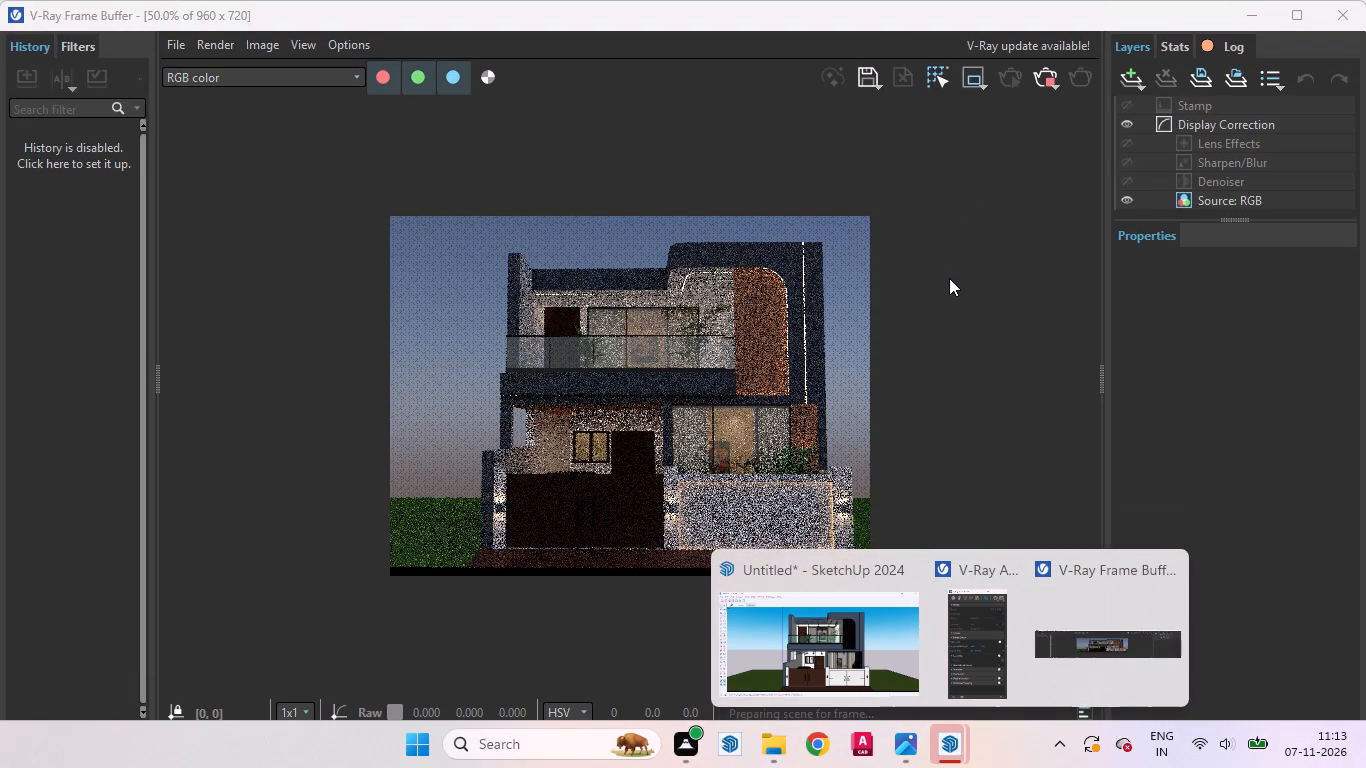
pyautogui.click(939, 389)
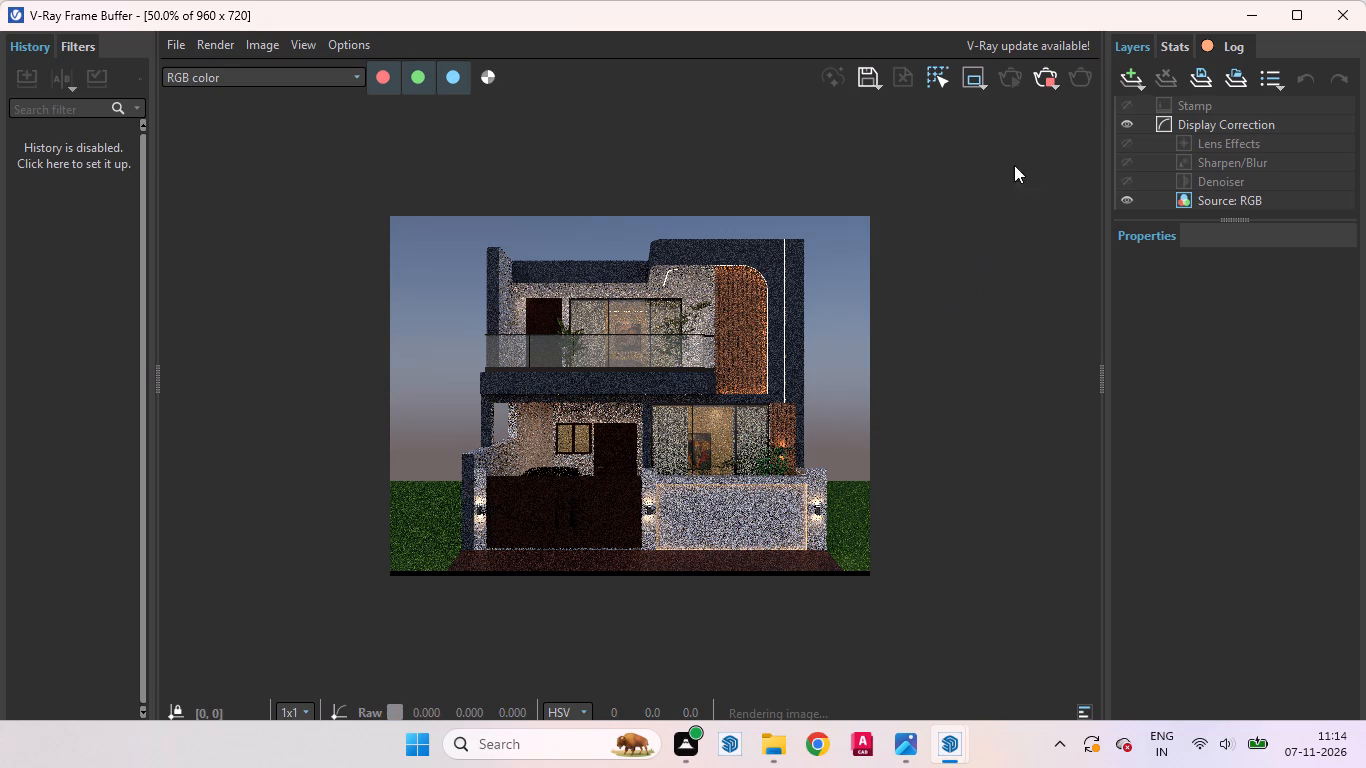
pyautogui.click(1041, 76)
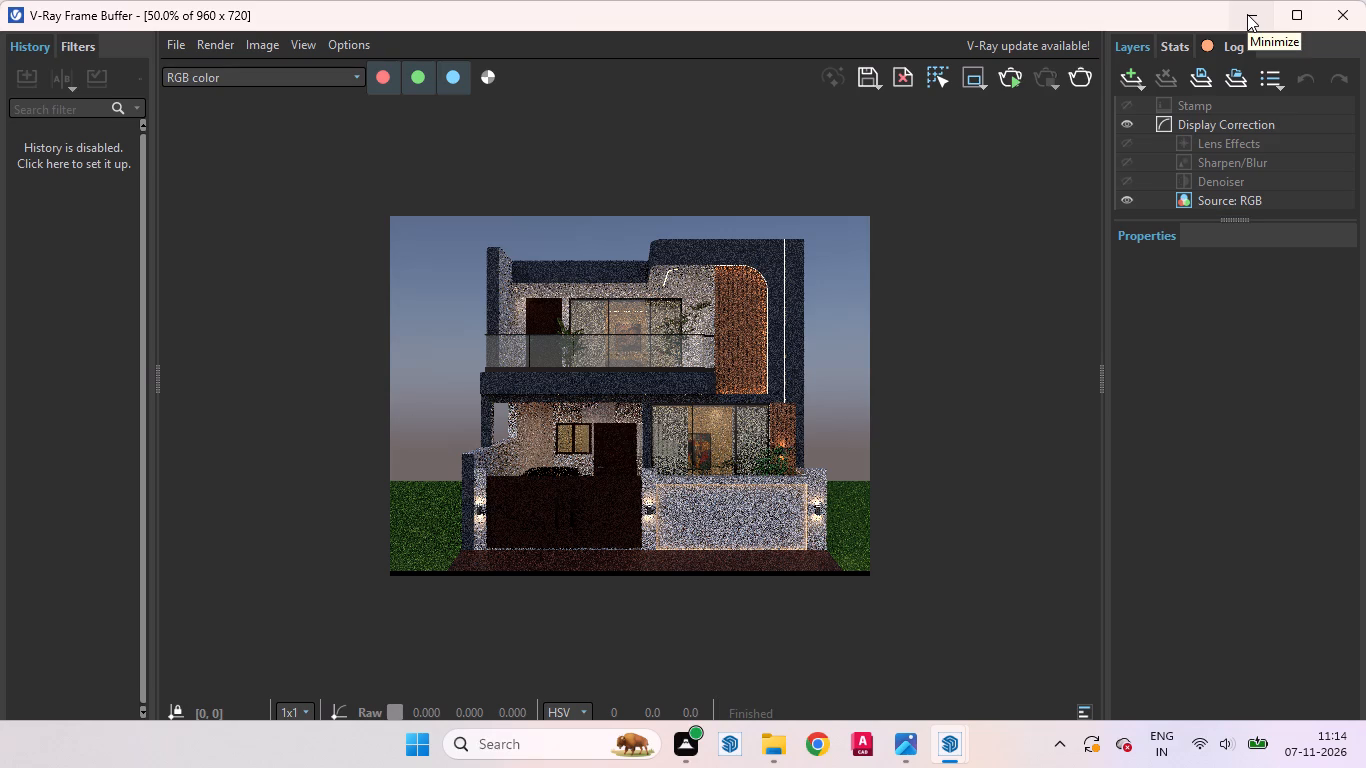
pyautogui.click(1247, 14)
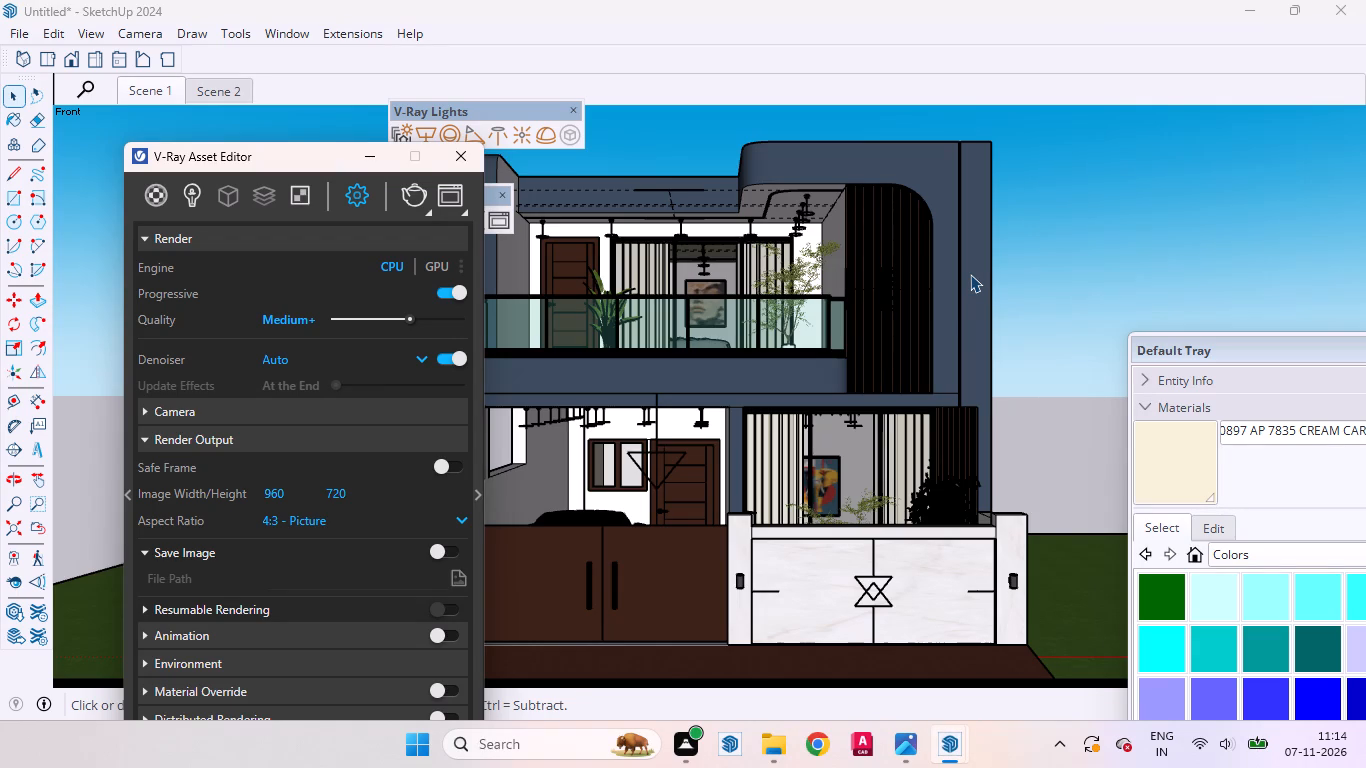
# Bring the Default Tray fully into view and sample the Wood Veneer 02 material from the upper-floor slatted panel.
pyautogui.moveTo(1253, 348); pyautogui.dragTo(1042, 228)
pyautogui.click(1197, 404)
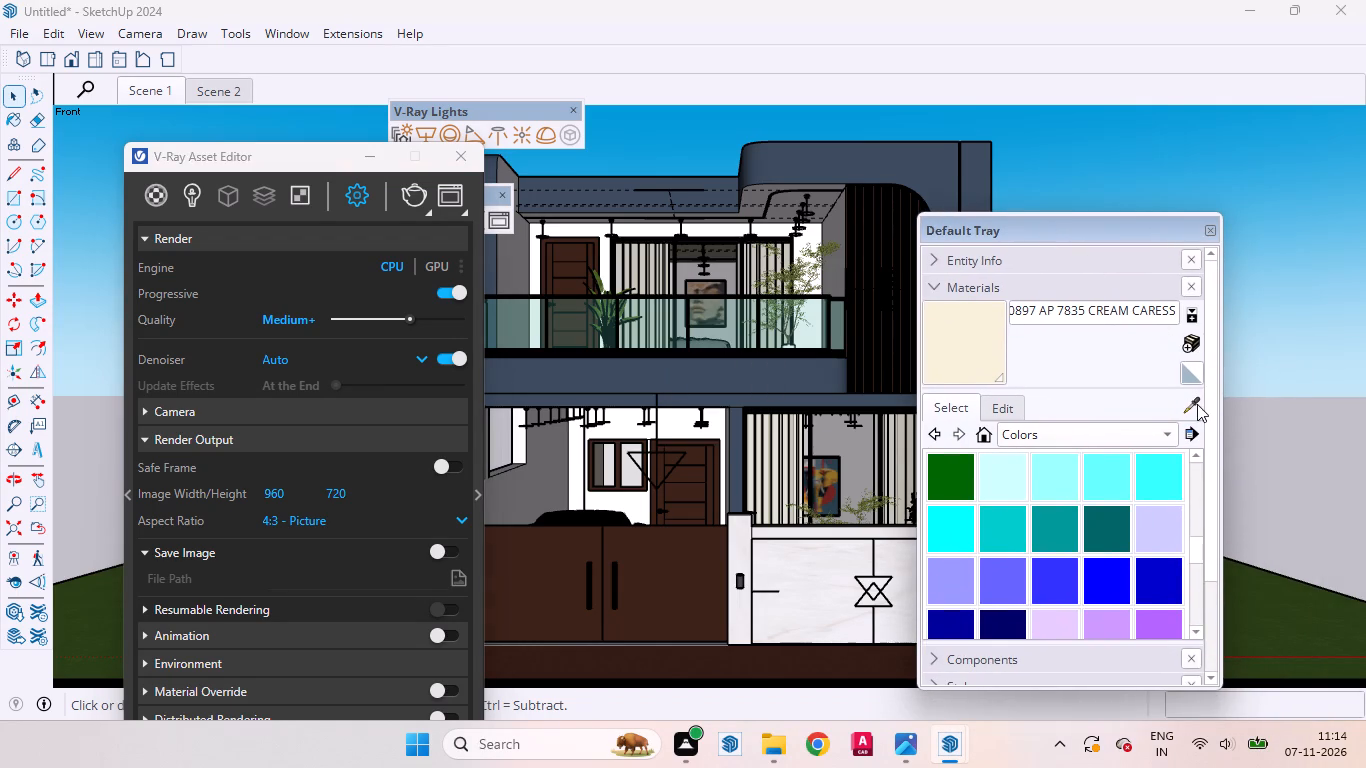
pyautogui.scroll(14, 617, 616)
pyautogui.scroll(1, 647, 493)
pyautogui.scroll(-1, 648, 490)
pyautogui.scroll(4, 648, 490)
pyautogui.scroll(3, 678, 415)
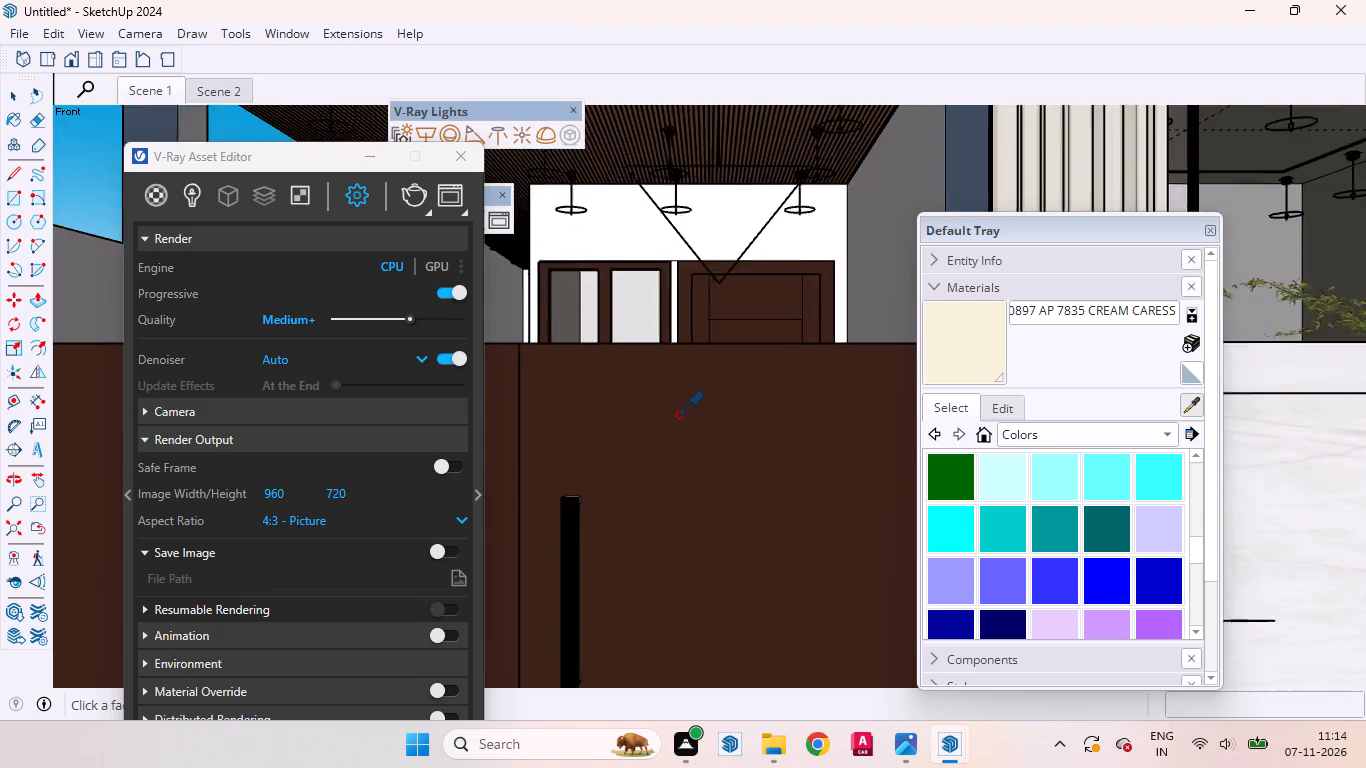
pyautogui.scroll(3, 678, 415)
pyautogui.scroll(-8, 631, 495)
pyautogui.scroll(3, 605, 562)
pyautogui.scroll(-16, 605, 562)
pyautogui.scroll(1, 607, 537)
pyautogui.scroll(-11, 607, 538)
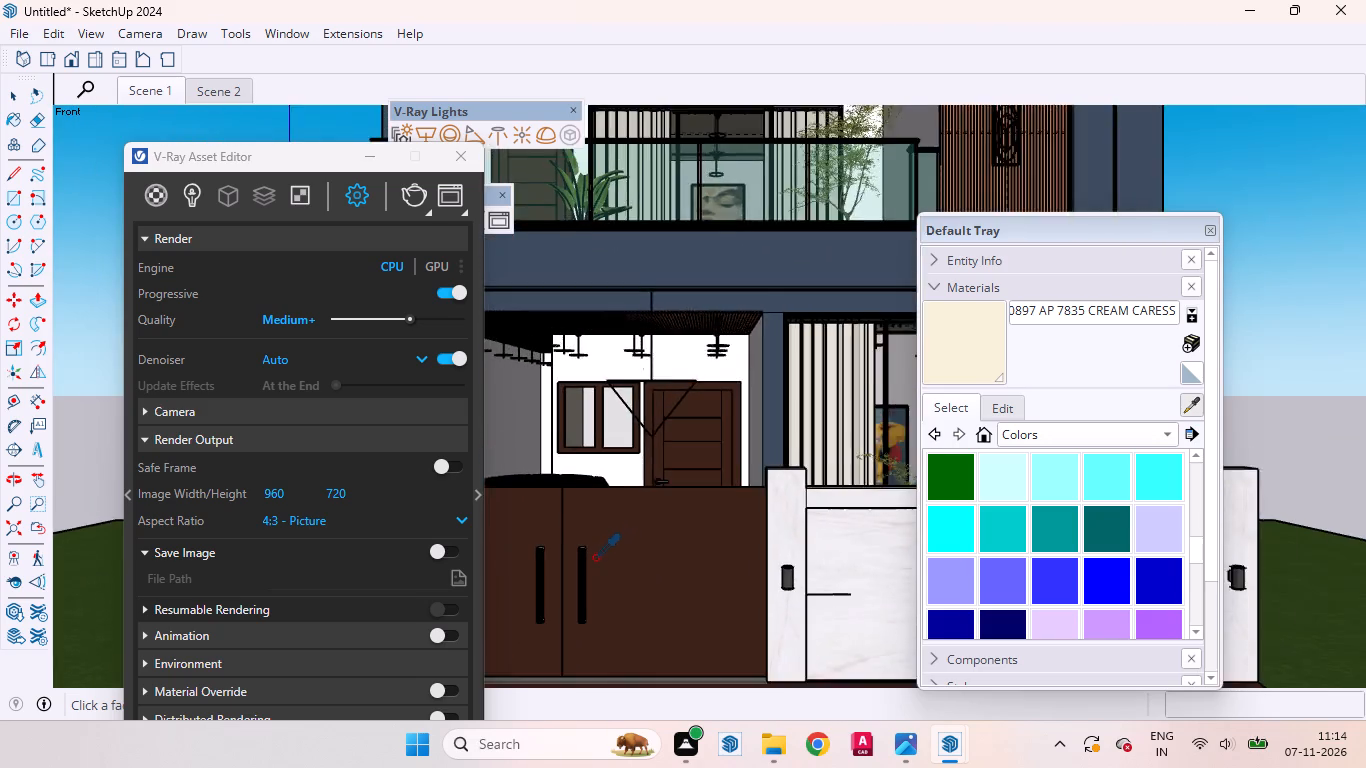
pyautogui.scroll(-3, 595, 557)
pyautogui.scroll(12, 892, 177)
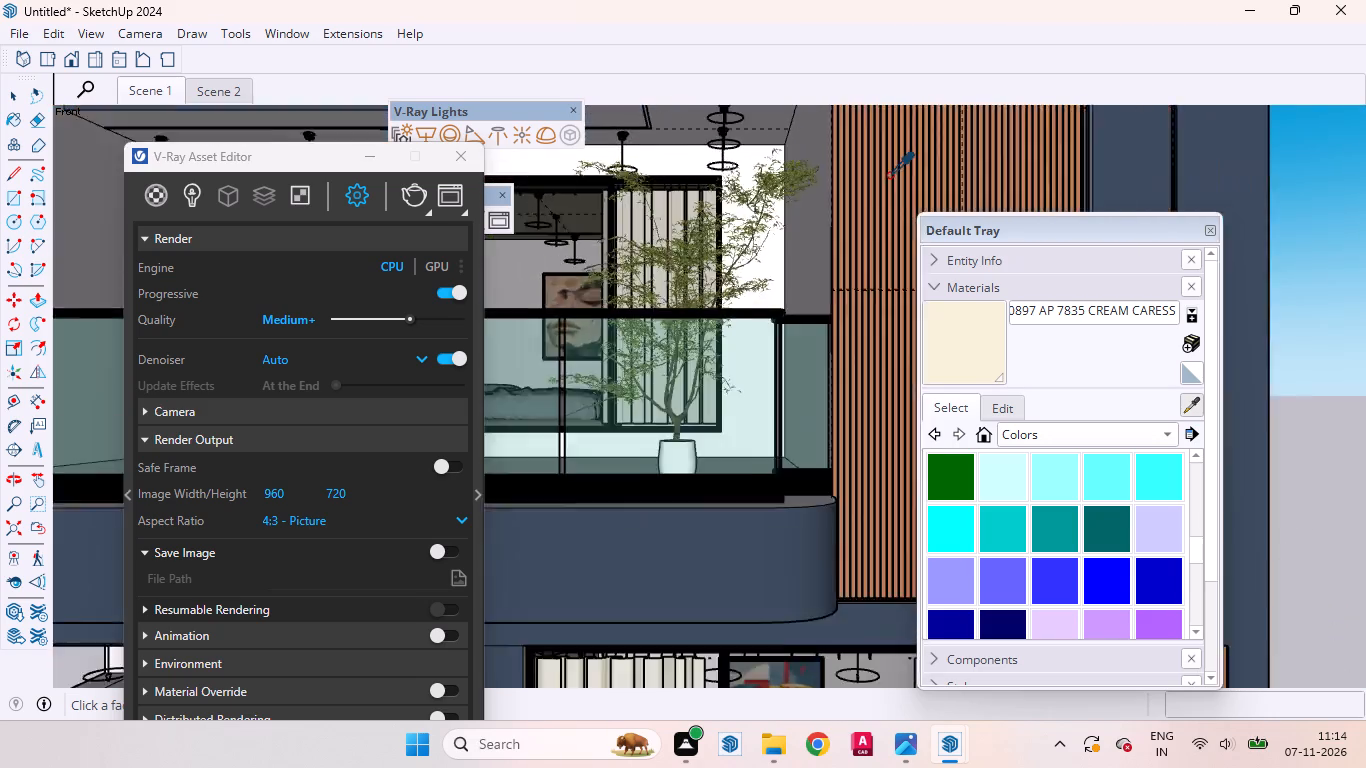
pyautogui.scroll(19, 889, 175)
pyautogui.click(841, 170)
pyautogui.scroll(-2, 798, 375)
pyautogui.scroll(2, 798, 375)
pyautogui.scroll(-2, 798, 375)
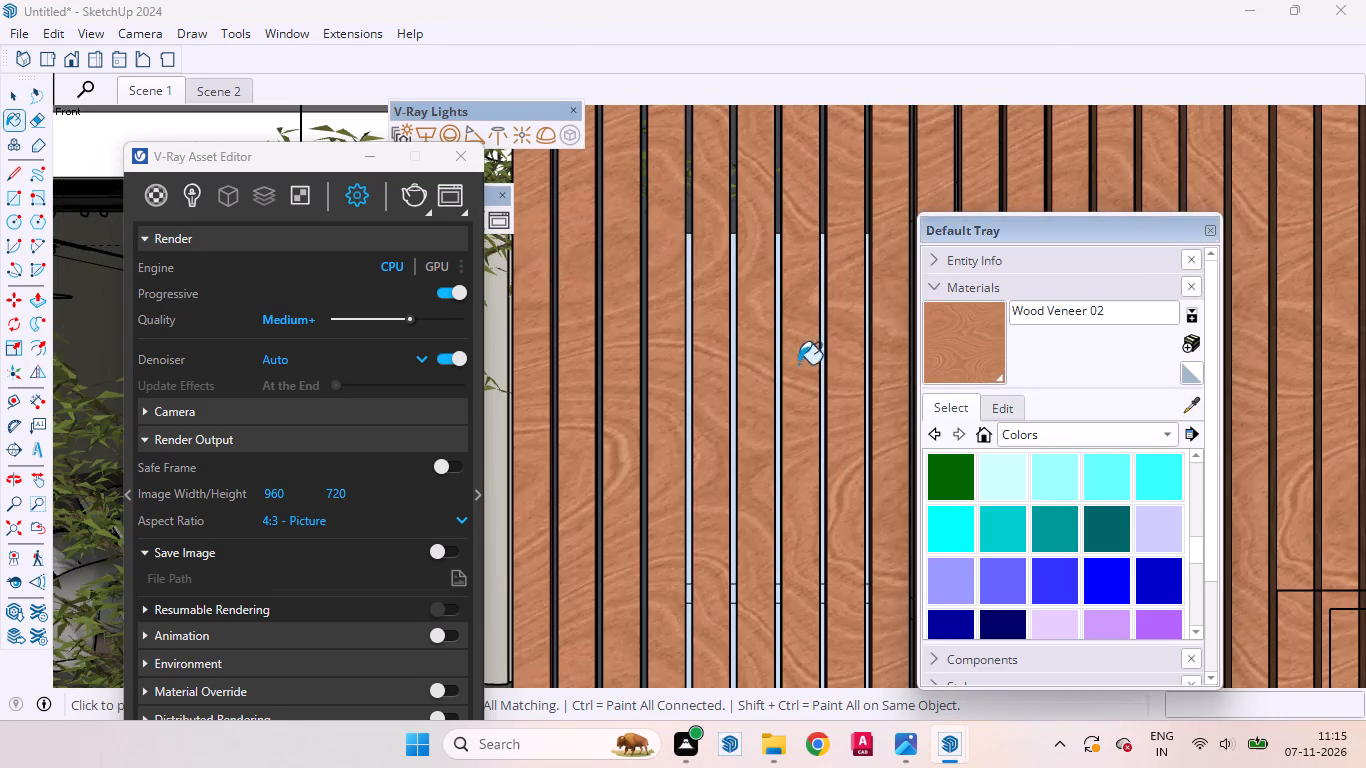
pyautogui.scroll(-20, 798, 364)
pyautogui.scroll(-2, 798, 364)
pyautogui.scroll(1, 815, 243)
pyautogui.scroll(-16, 815, 243)
pyautogui.scroll(1, 821, 248)
pyautogui.scroll(-3, 821, 248)
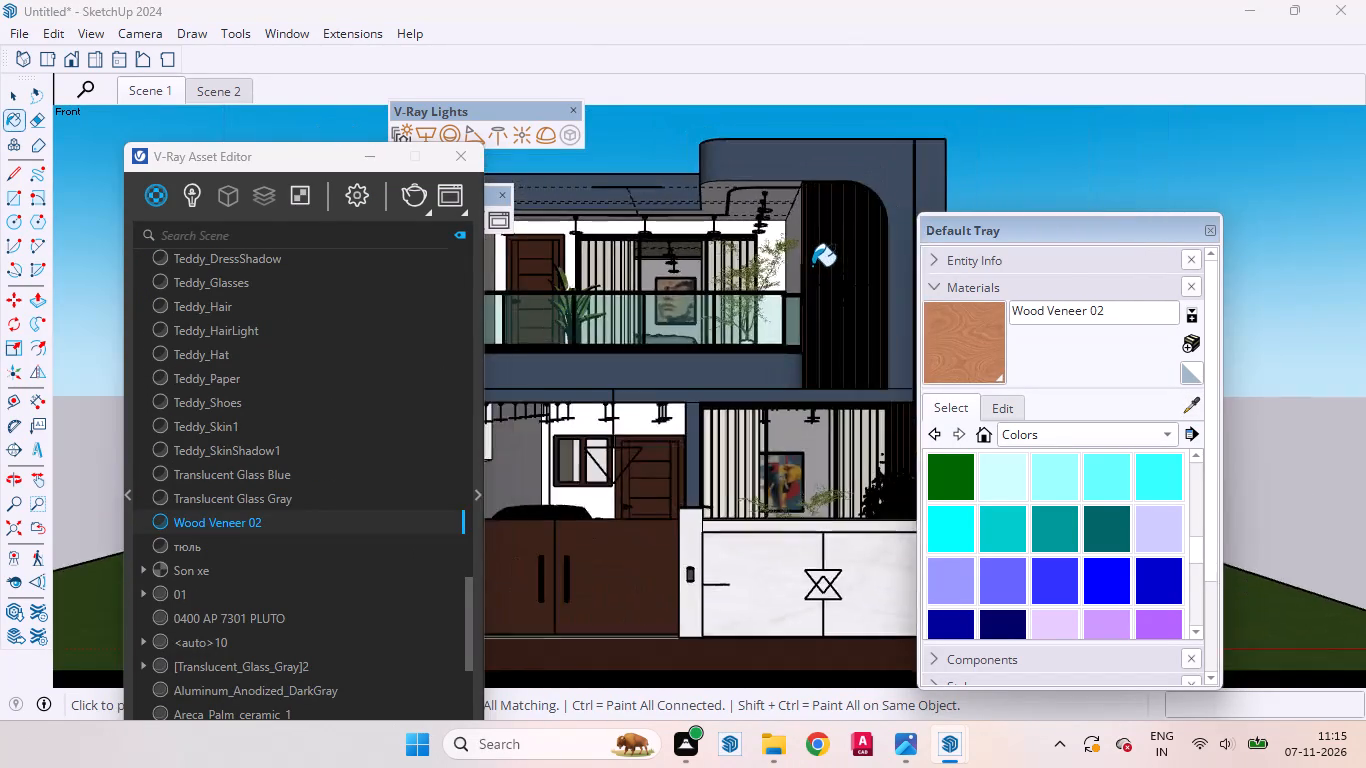
# Open the nested groups of the brown car gate and paint both gate leaves with Wood Veneer 02.
pyautogui.scroll(-3, 812, 266)
pyautogui.click(696, 455)
pyautogui.scroll(10, 686, 448)
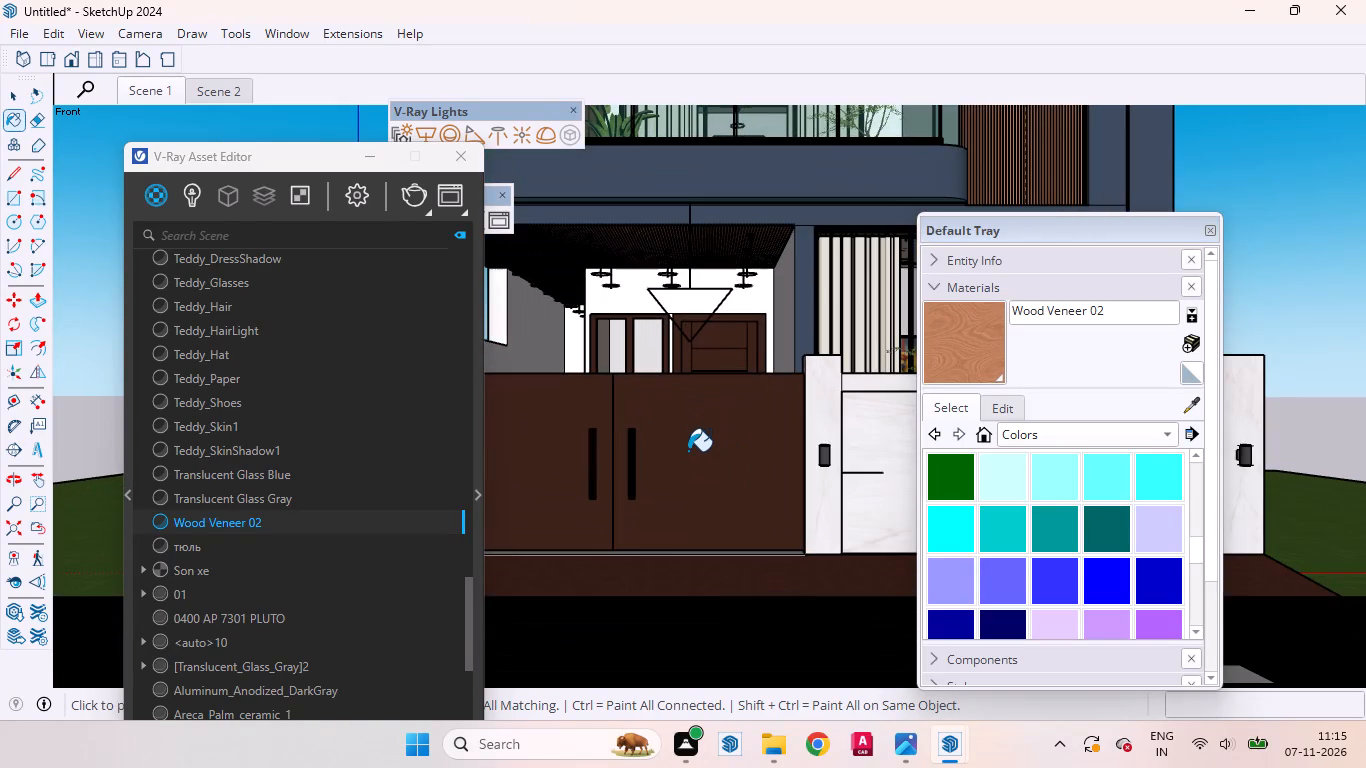
pyautogui.press('space')
pyautogui.doubleClick(688, 451)
pyautogui.click(694, 489)
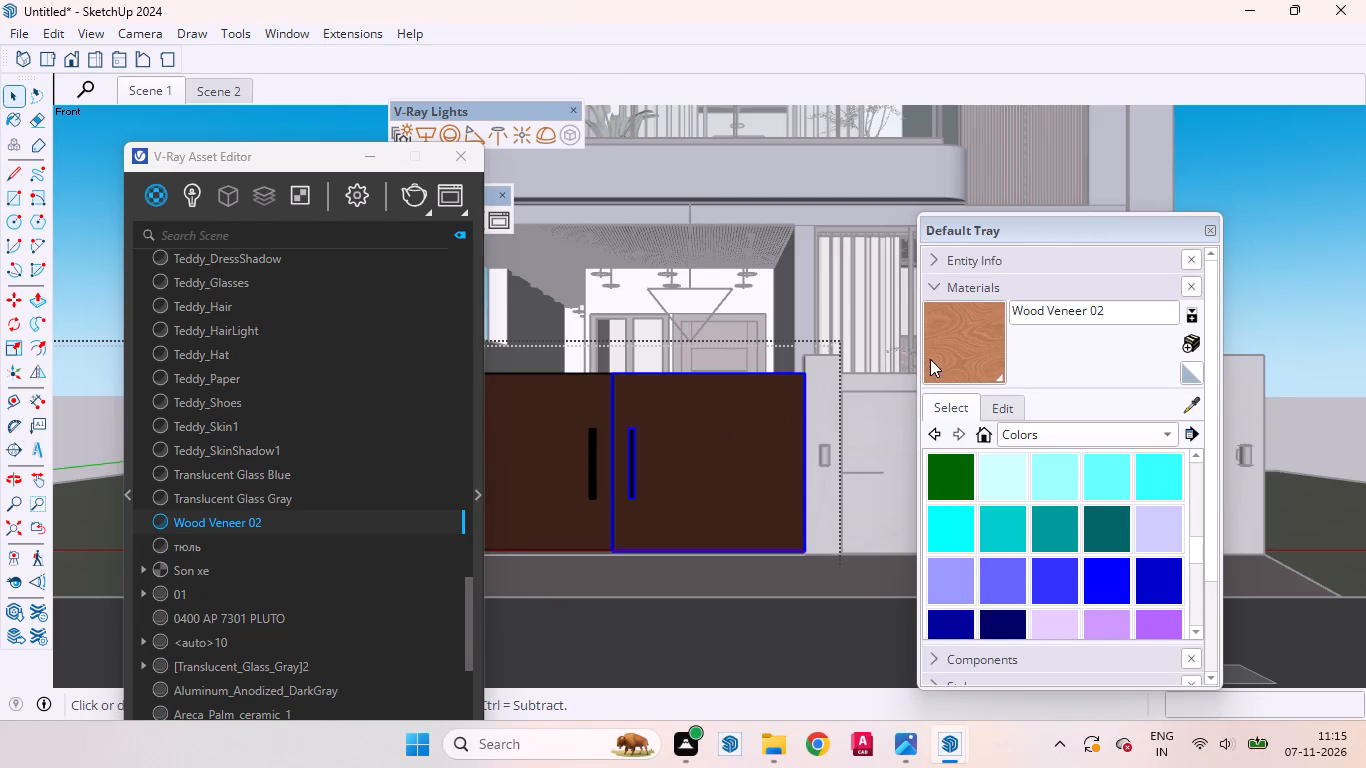
pyautogui.click(943, 358)
pyautogui.click(723, 454)
pyautogui.press('space')
pyautogui.doubleClick(723, 459)
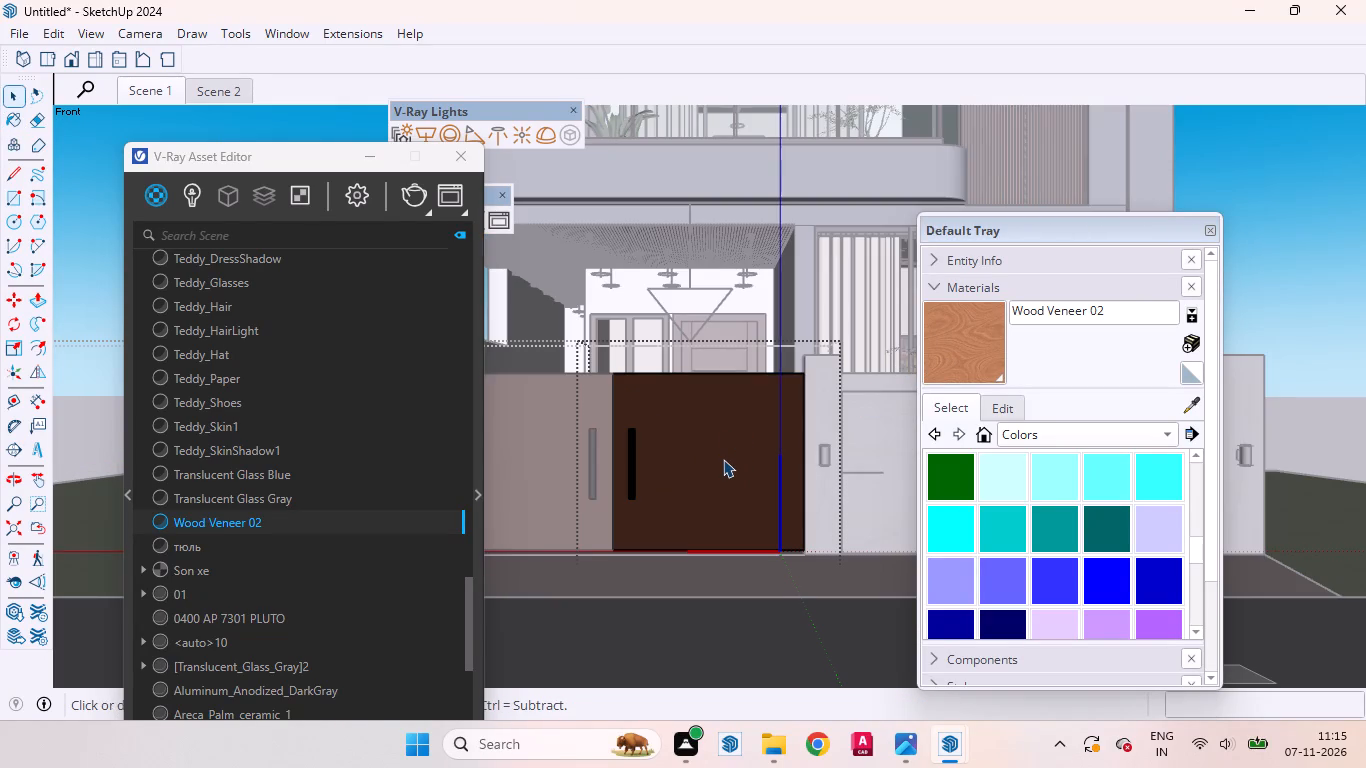
pyautogui.click(723, 459)
pyautogui.click(968, 347)
pyautogui.click(697, 479)
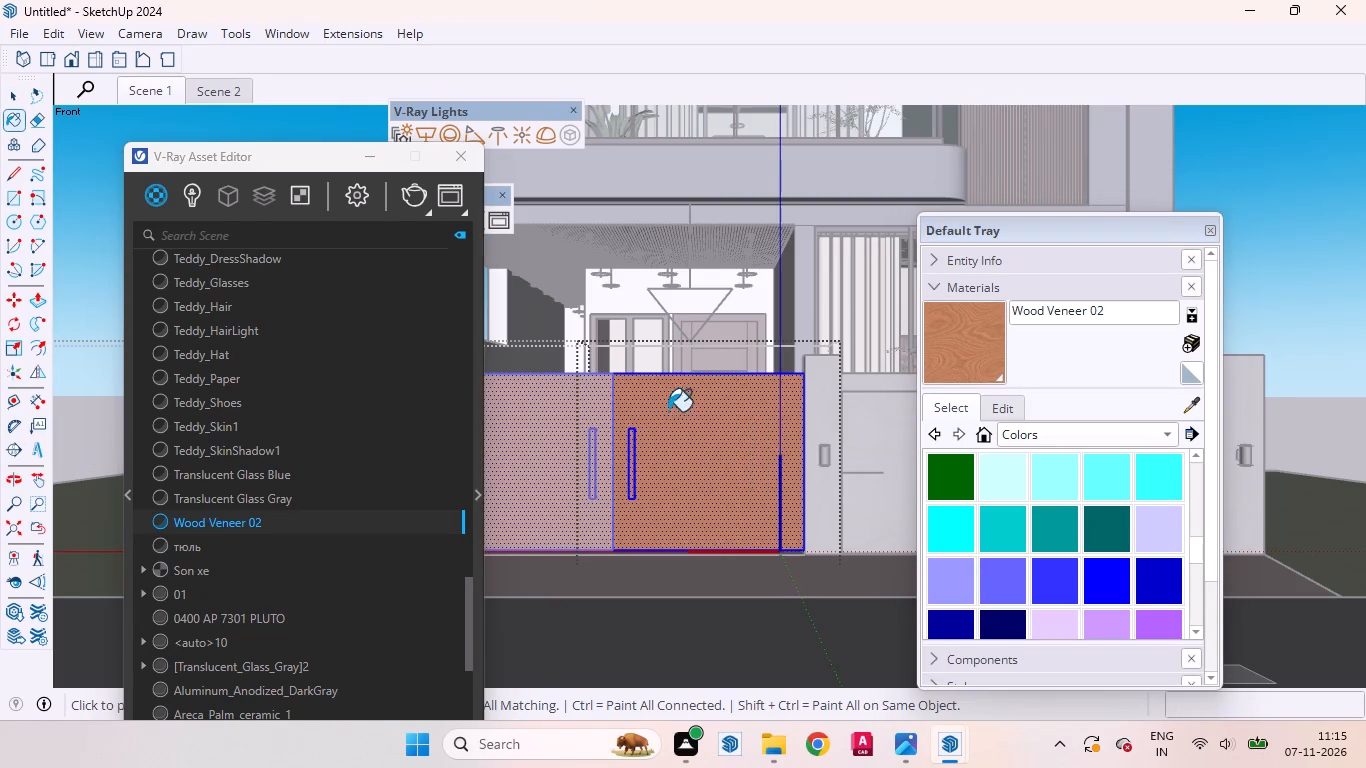
# Apply Wood Veneer 02 to the car gate's top edge and close the gate leaf's group.
pyautogui.moveTo(649, 382); pyautogui.dragTo(888, 543, button='middle')
pyautogui.scroll(4, 839, 541)
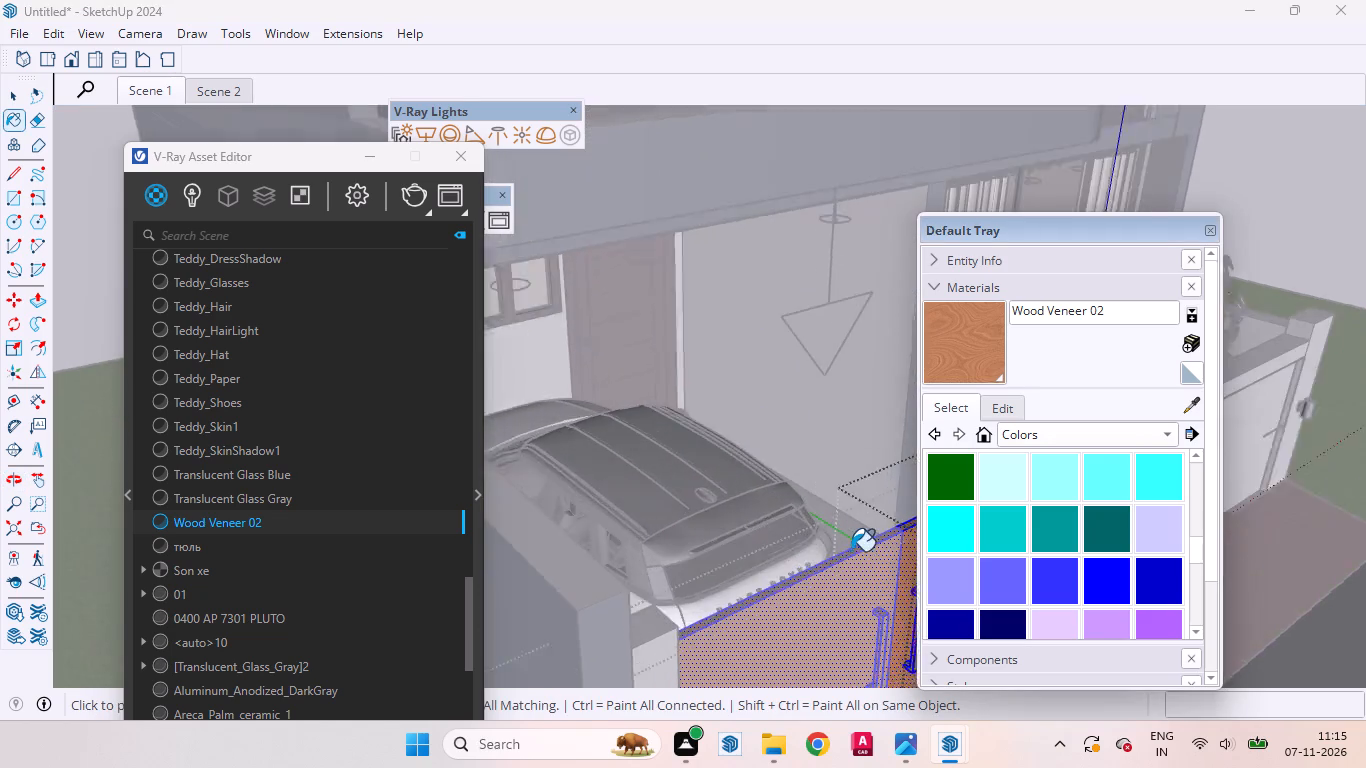
pyautogui.scroll(14, 851, 551)
pyautogui.click(856, 542)
pyautogui.scroll(-5, 690, 567)
pyautogui.scroll(1, 668, 566)
pyautogui.scroll(-5, 666, 565)
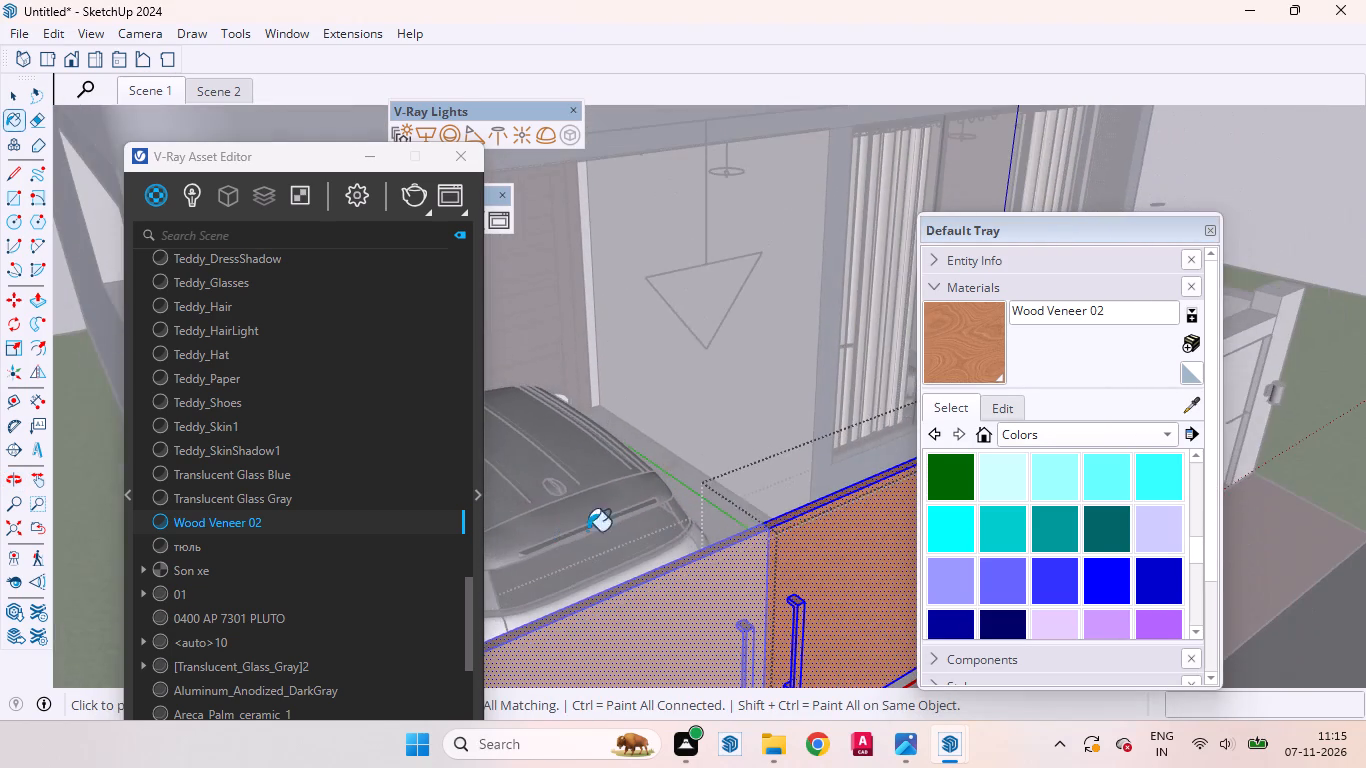
pyautogui.press('space')
pyautogui.scroll(-15, 704, 472)
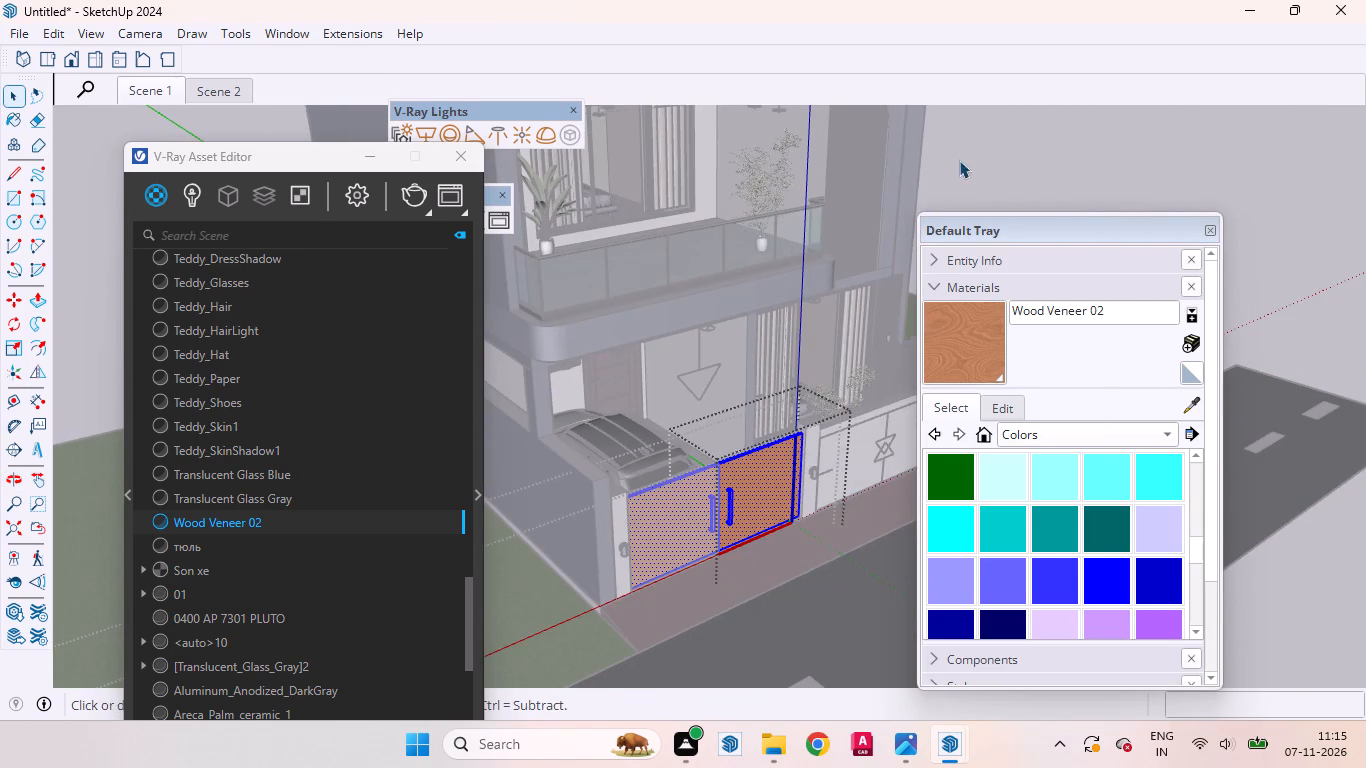
pyautogui.click(1023, 153)
# Inspect the repainted car gate from above and from the street side, and leave its group.
pyautogui.scroll(14, 795, 437)
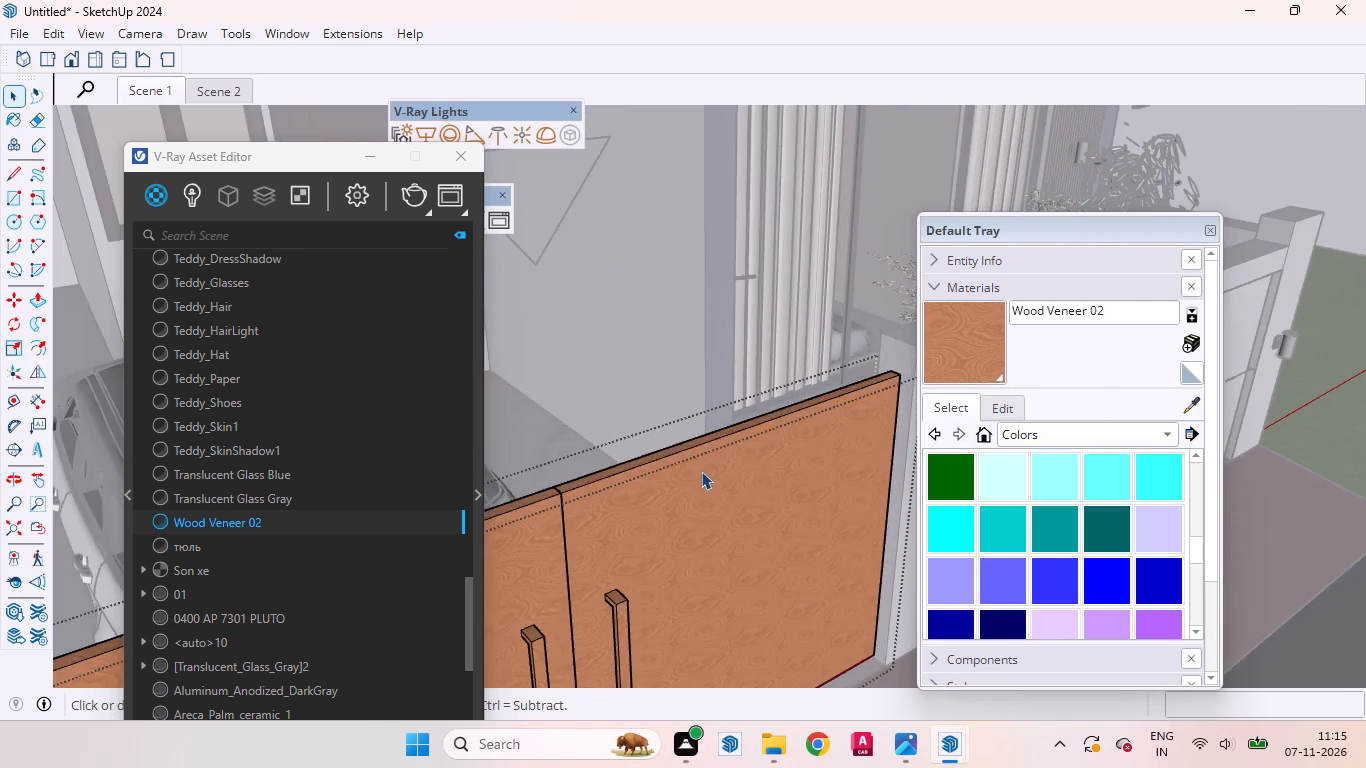
pyautogui.scroll(1, 717, 480)
pyautogui.moveTo(719, 482); pyautogui.dragTo(949, 566, button='middle')
pyautogui.scroll(-11, 719, 479)
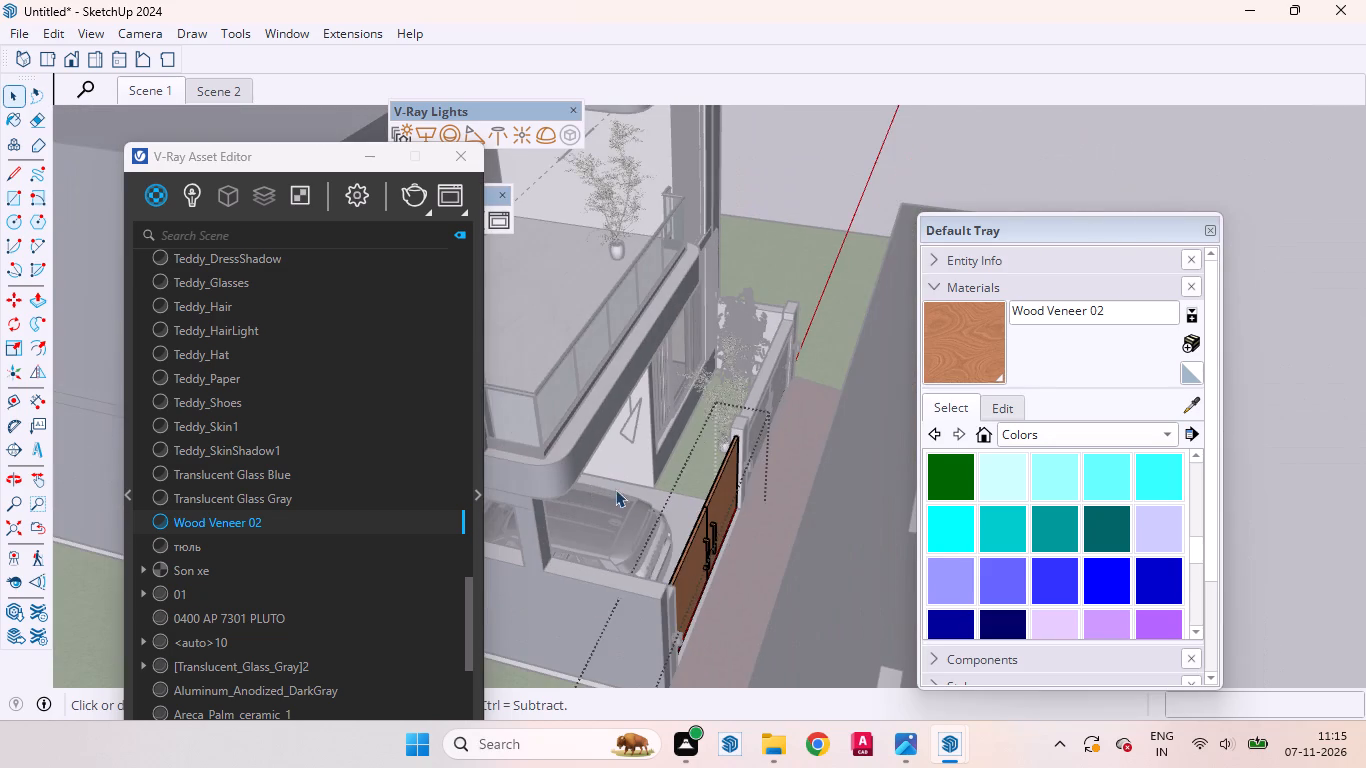
pyautogui.scroll(-17, 530, 536)
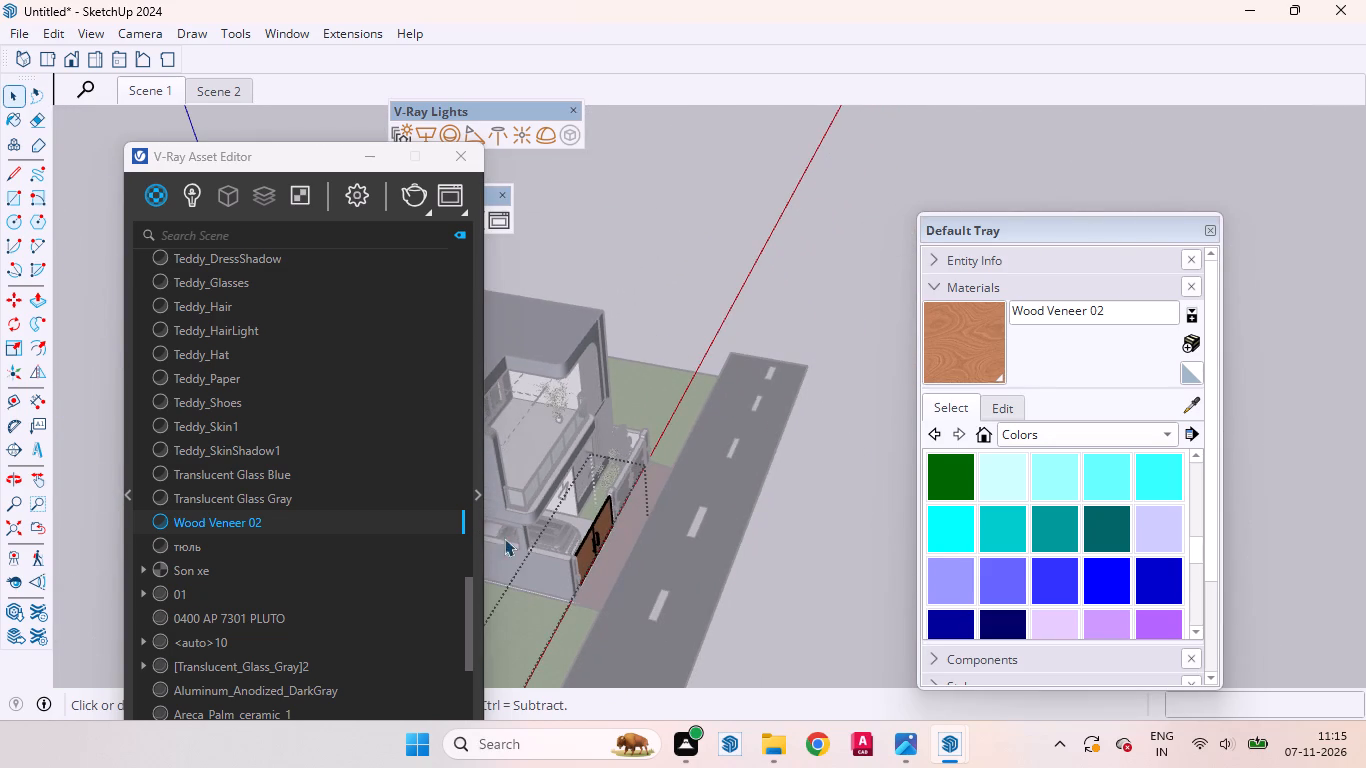
pyautogui.scroll(15, 640, 602)
pyautogui.scroll(-3, 714, 568)
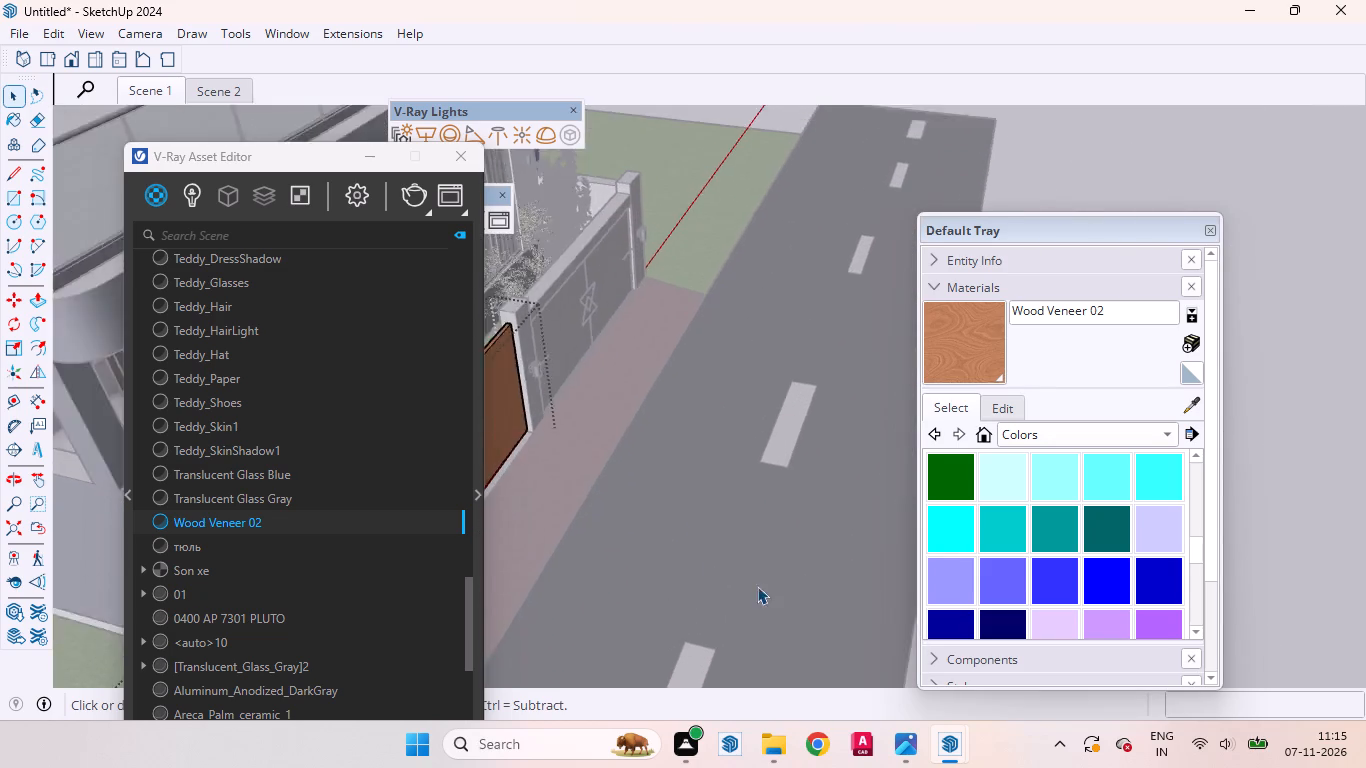
pyautogui.scroll(-2, 757, 586)
pyautogui.moveTo(652, 560); pyautogui.dragTo(848, 576, button='middle')
pyautogui.scroll(7, 640, 537)
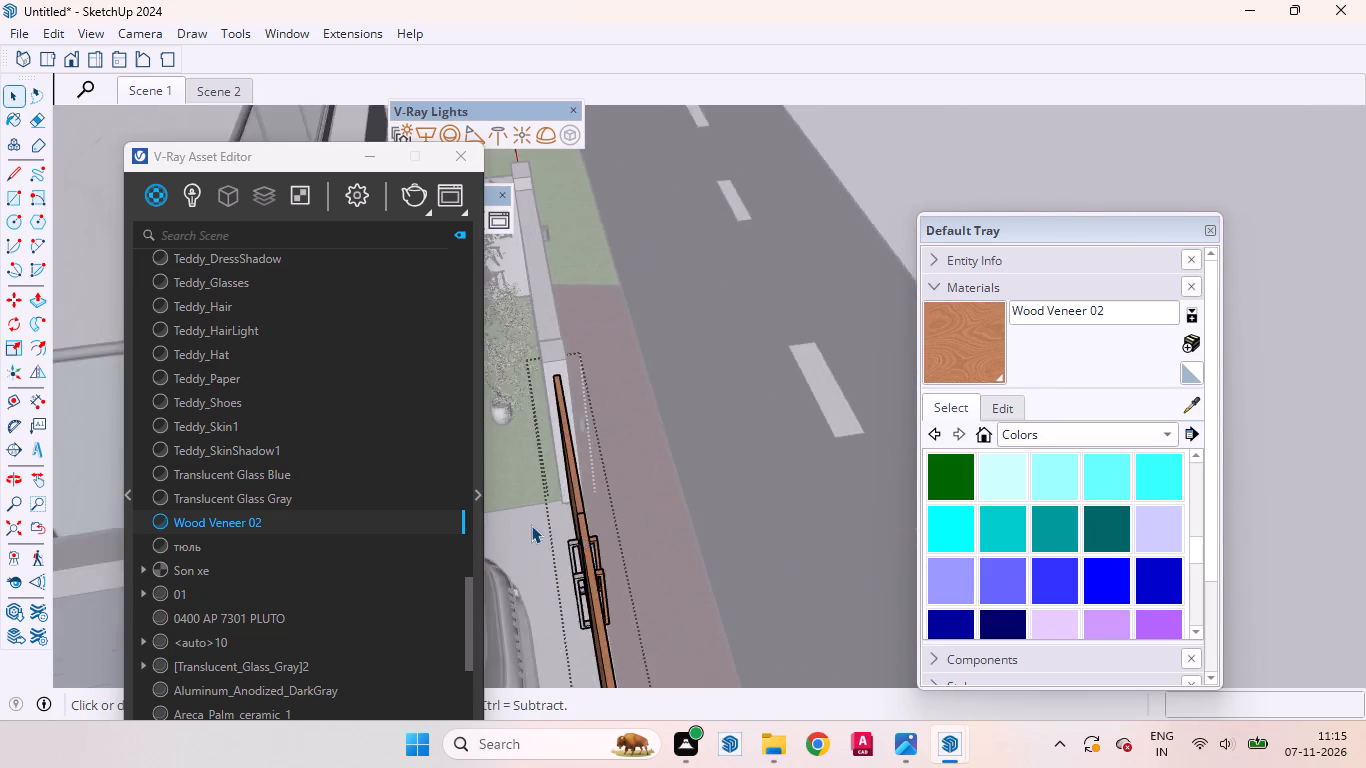
pyautogui.scroll(2, 531, 525)
pyautogui.moveTo(590, 563); pyautogui.dragTo(478, 488, button='middle')
pyautogui.scroll(-5, 552, 472)
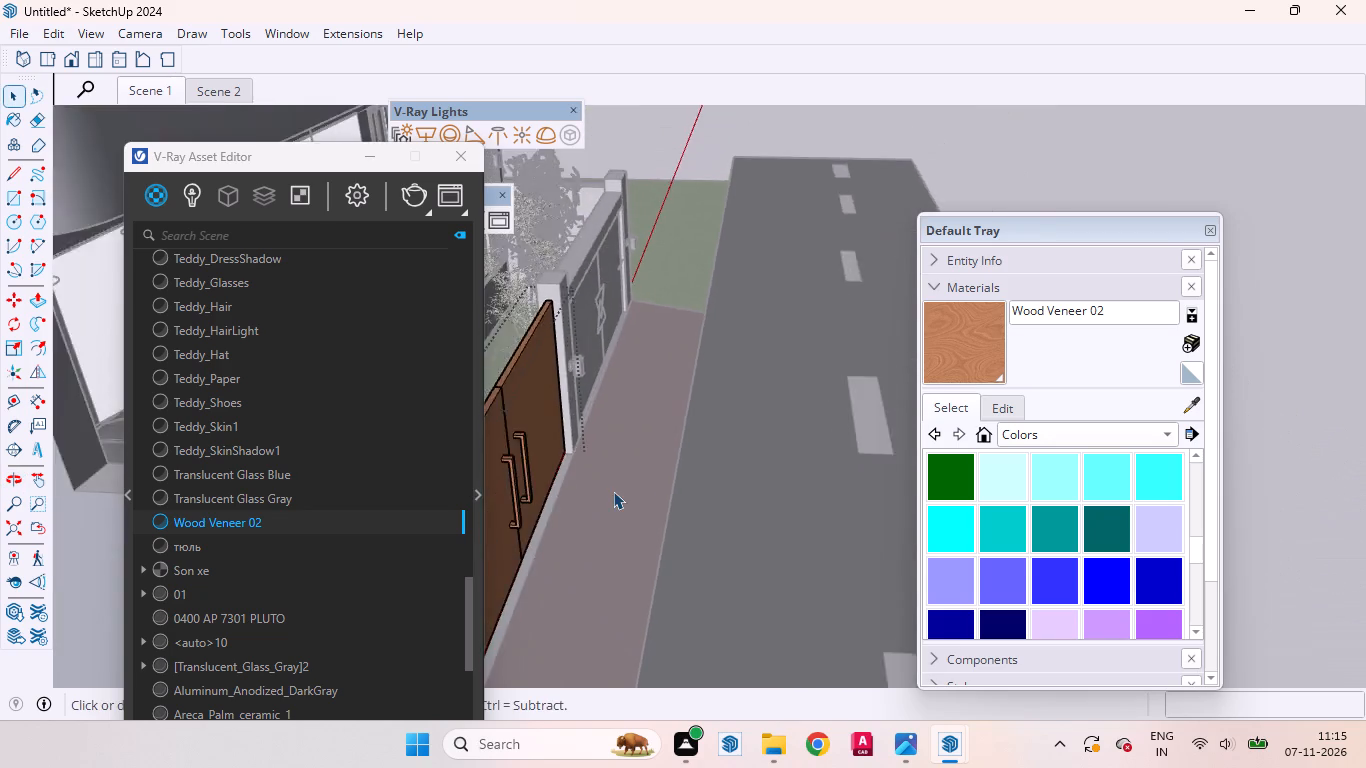
pyautogui.scroll(-3, 613, 491)
pyautogui.moveTo(567, 488); pyautogui.dragTo(372, 452, button='middle')
pyautogui.scroll(1, 397, 431)
pyautogui.scroll(-11, 737, 344)
pyautogui.doubleClick(782, 253)
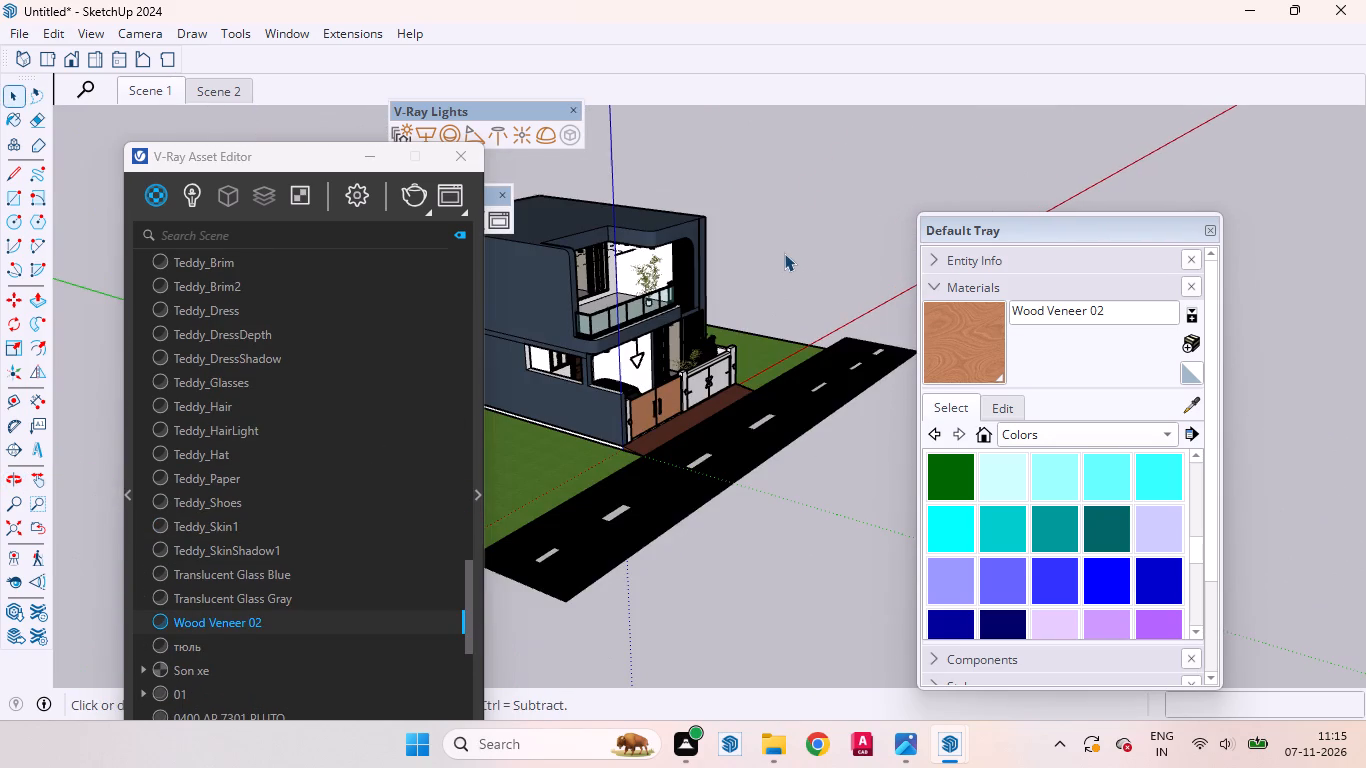
# Sample the black Color M09 material from the balcony railing.
pyautogui.click(1190, 407)
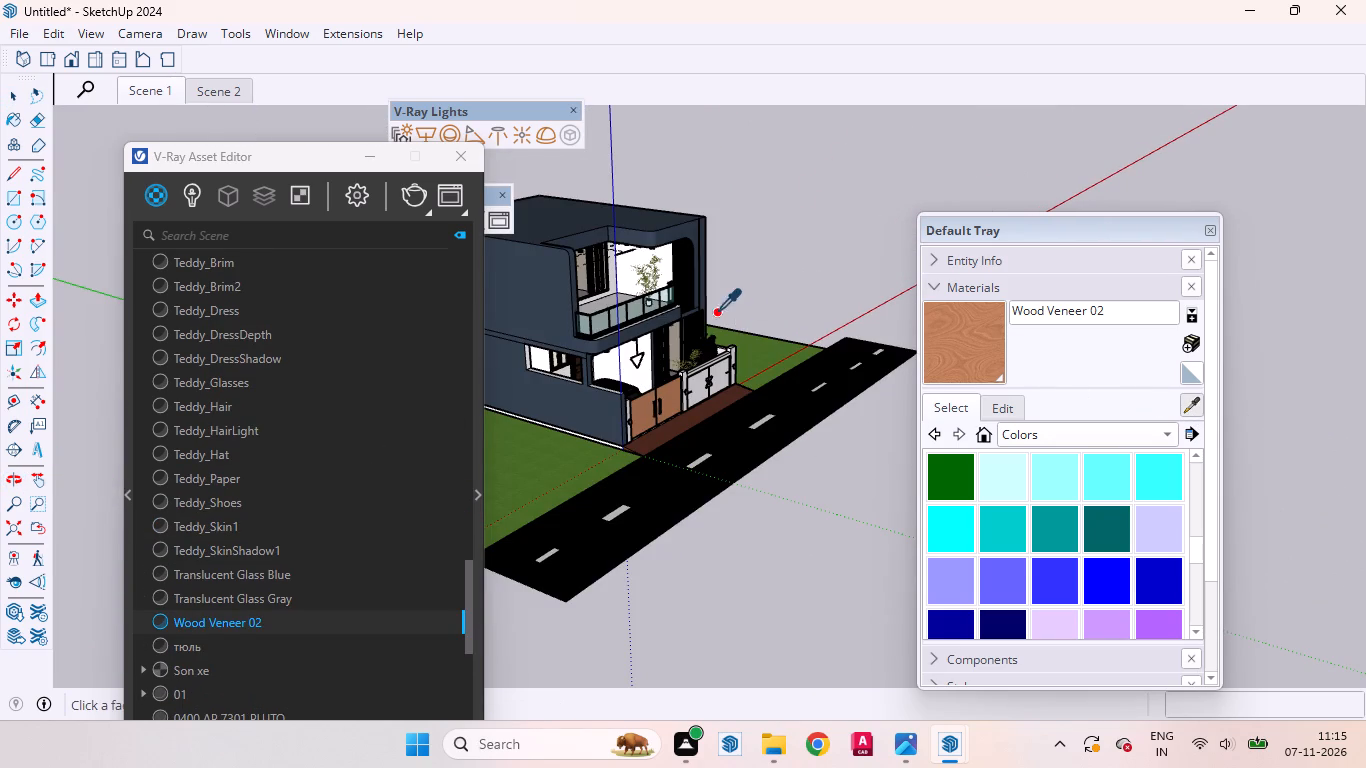
pyautogui.scroll(20, 716, 308)
pyautogui.scroll(2, 716, 308)
pyautogui.click(601, 371)
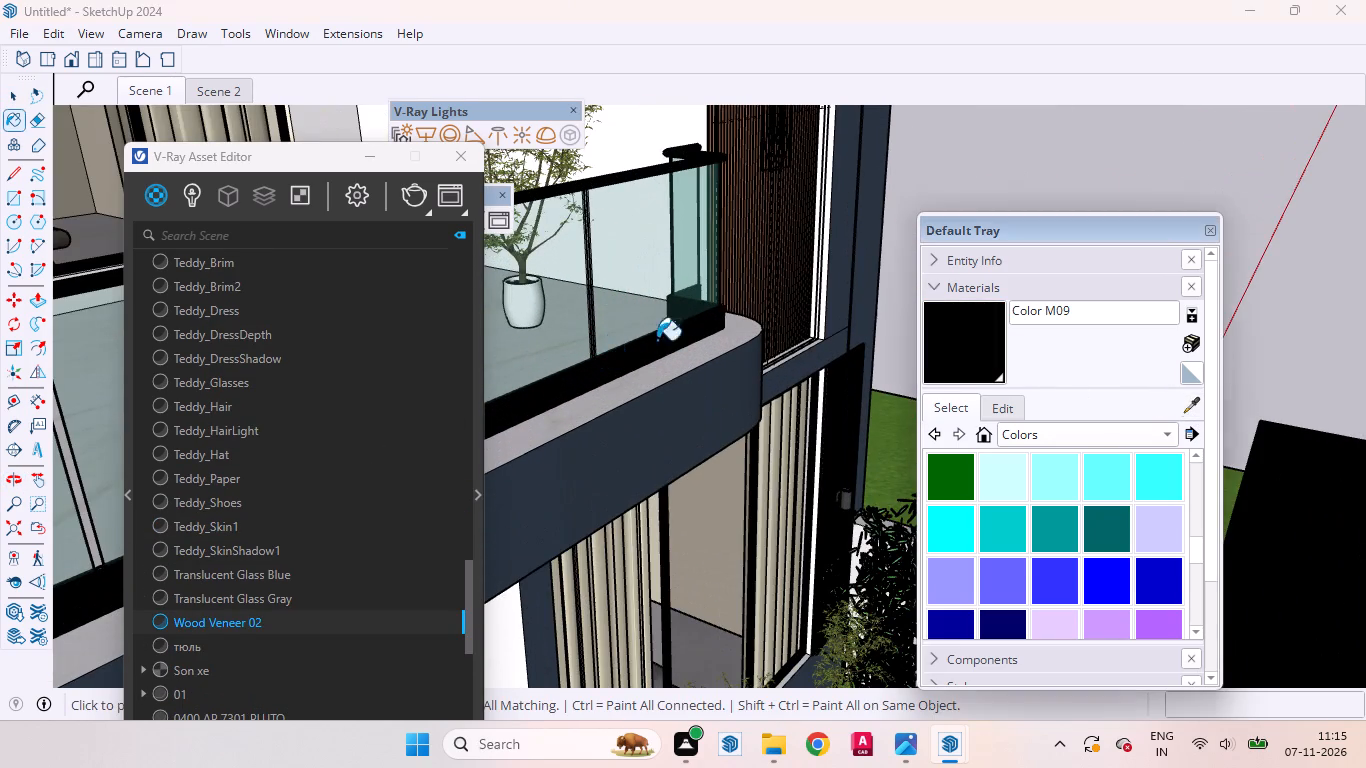
pyautogui.scroll(-10, 756, 307)
pyautogui.press('space')
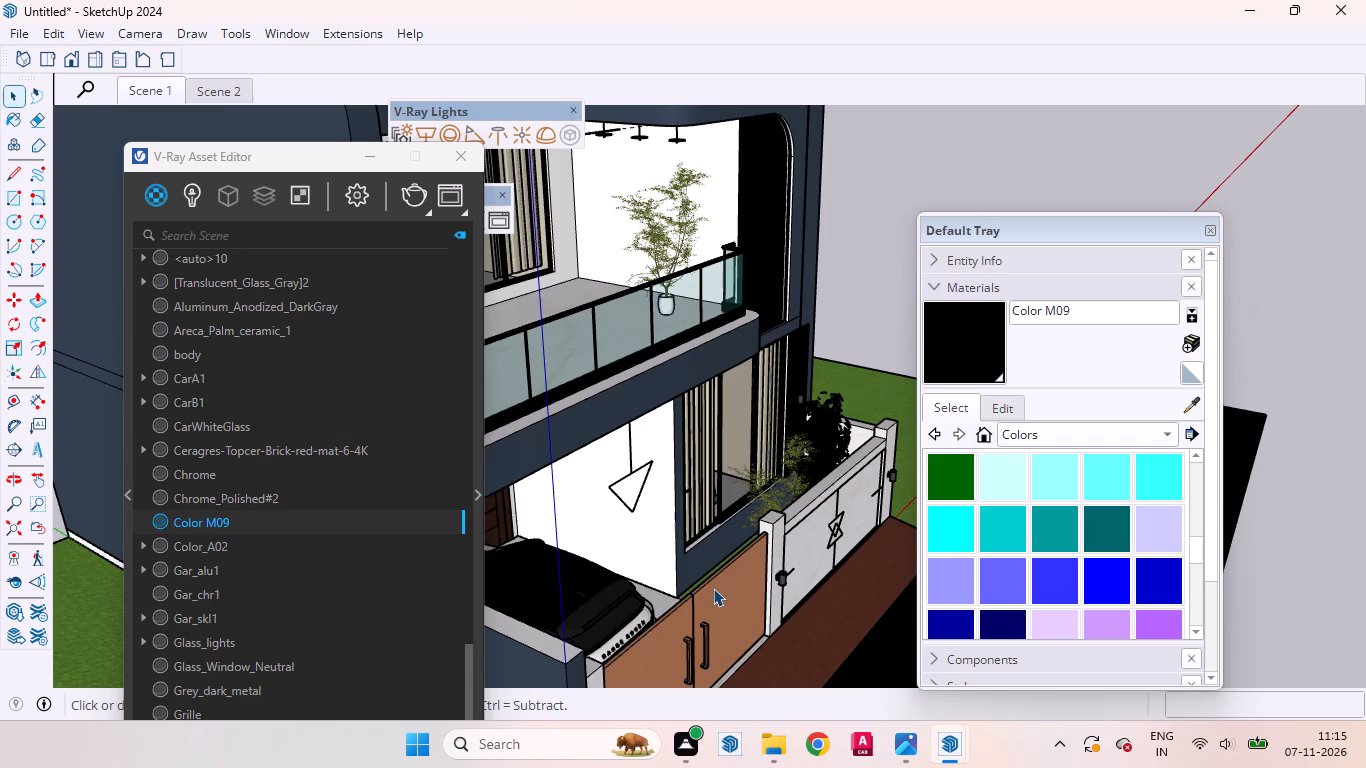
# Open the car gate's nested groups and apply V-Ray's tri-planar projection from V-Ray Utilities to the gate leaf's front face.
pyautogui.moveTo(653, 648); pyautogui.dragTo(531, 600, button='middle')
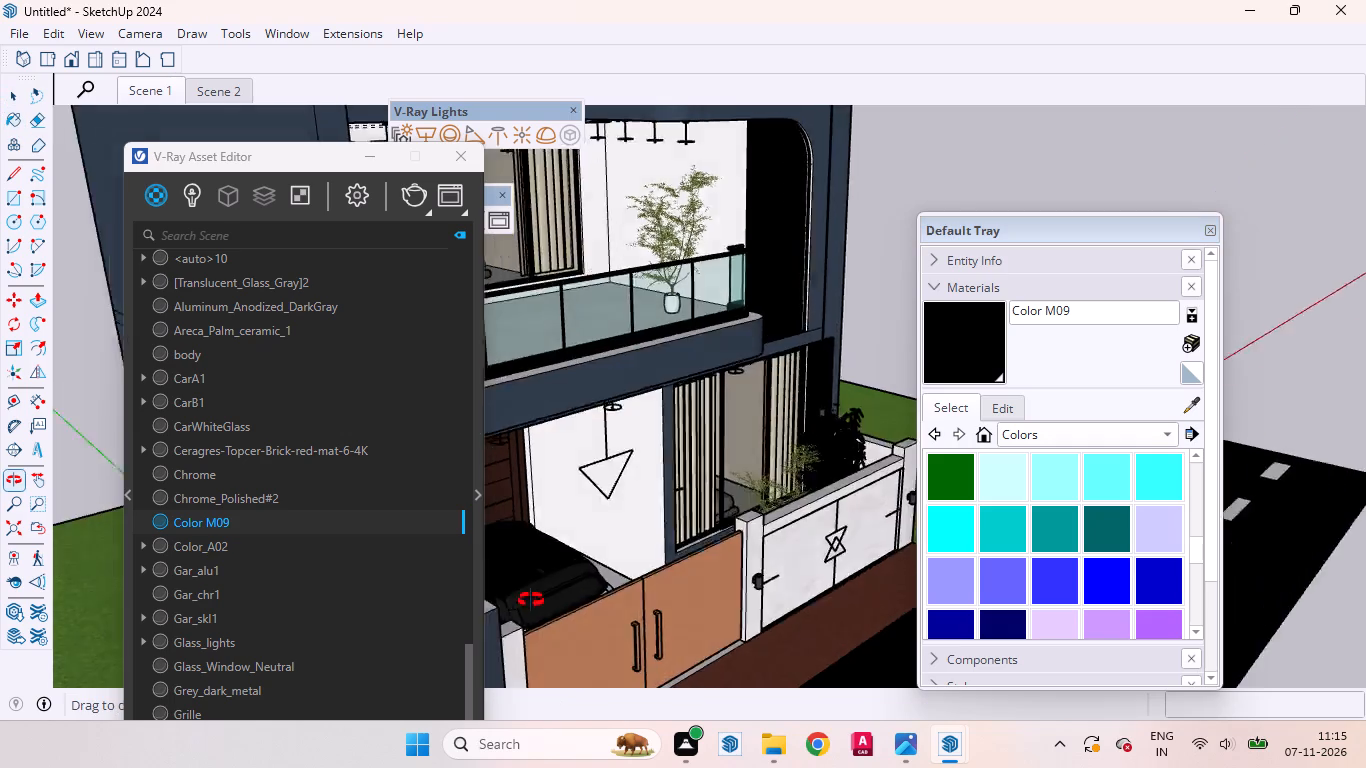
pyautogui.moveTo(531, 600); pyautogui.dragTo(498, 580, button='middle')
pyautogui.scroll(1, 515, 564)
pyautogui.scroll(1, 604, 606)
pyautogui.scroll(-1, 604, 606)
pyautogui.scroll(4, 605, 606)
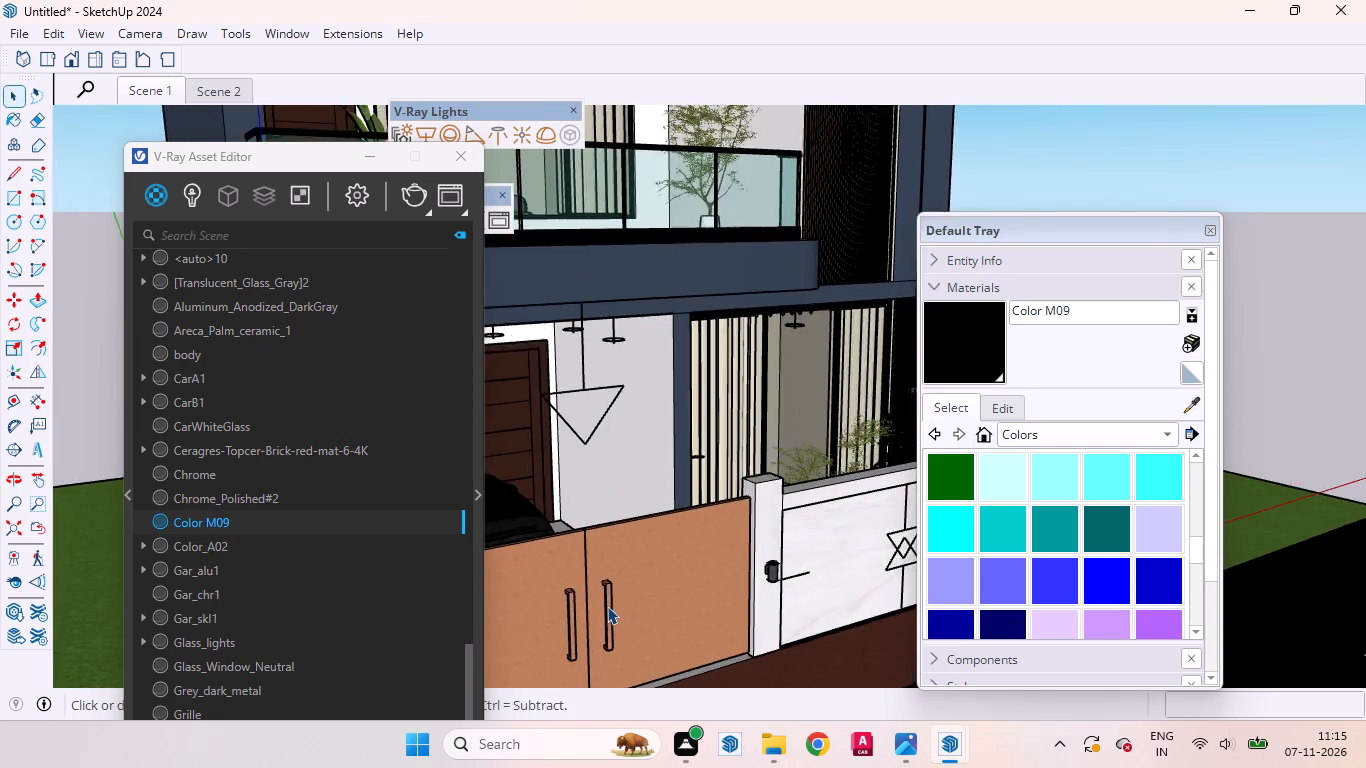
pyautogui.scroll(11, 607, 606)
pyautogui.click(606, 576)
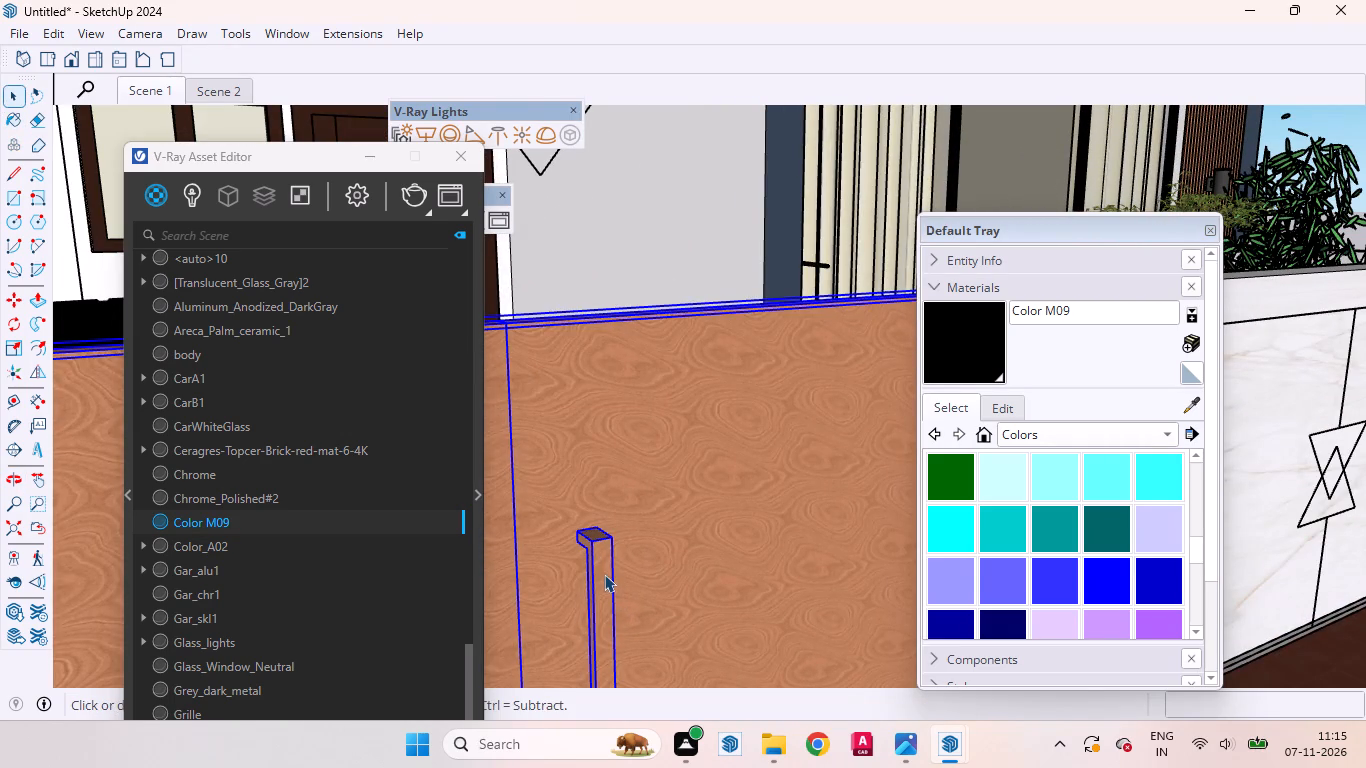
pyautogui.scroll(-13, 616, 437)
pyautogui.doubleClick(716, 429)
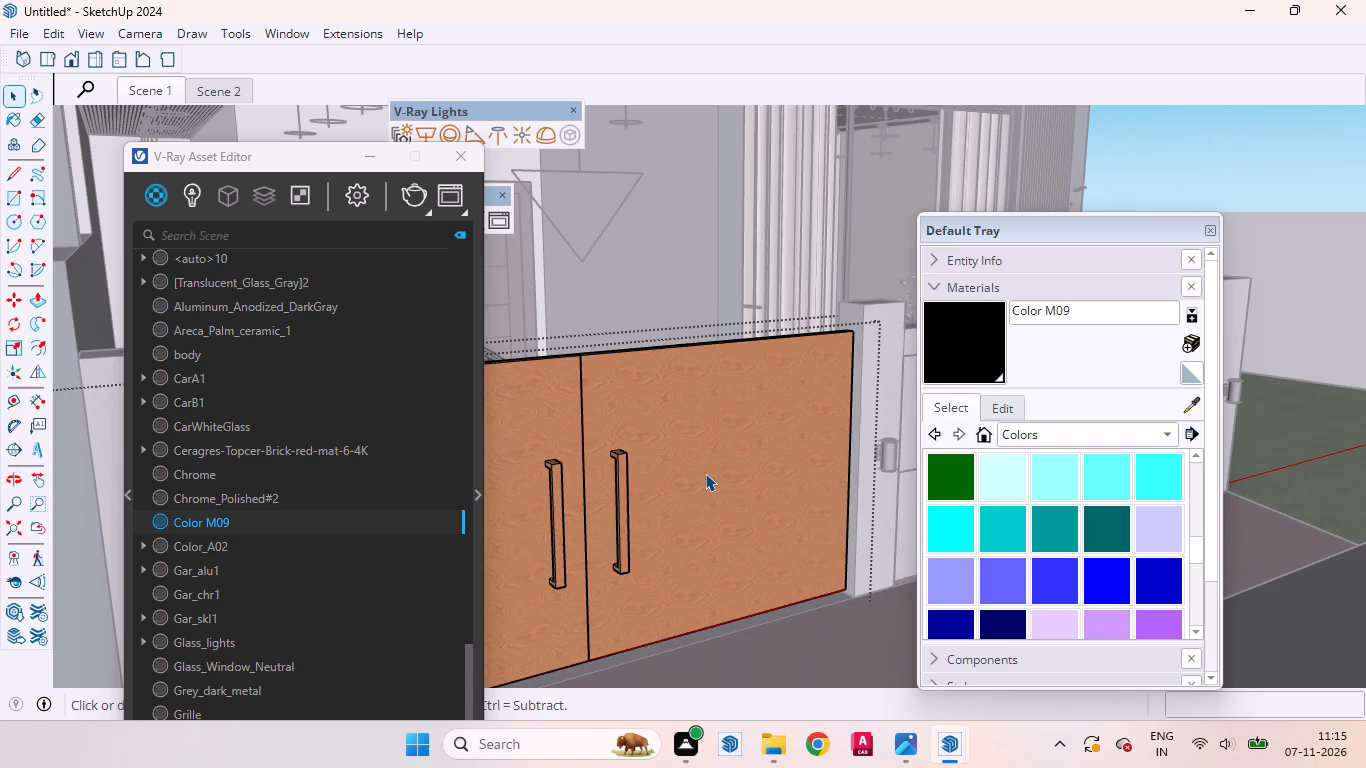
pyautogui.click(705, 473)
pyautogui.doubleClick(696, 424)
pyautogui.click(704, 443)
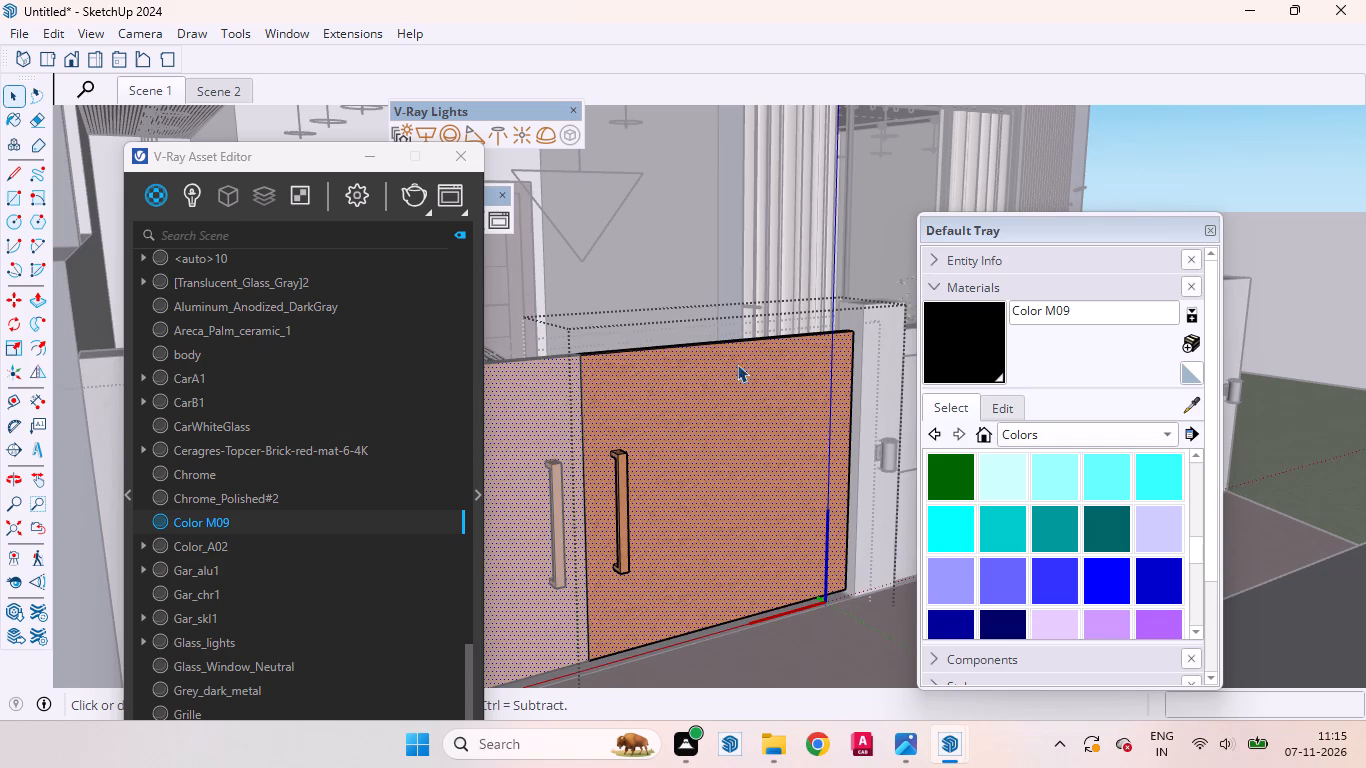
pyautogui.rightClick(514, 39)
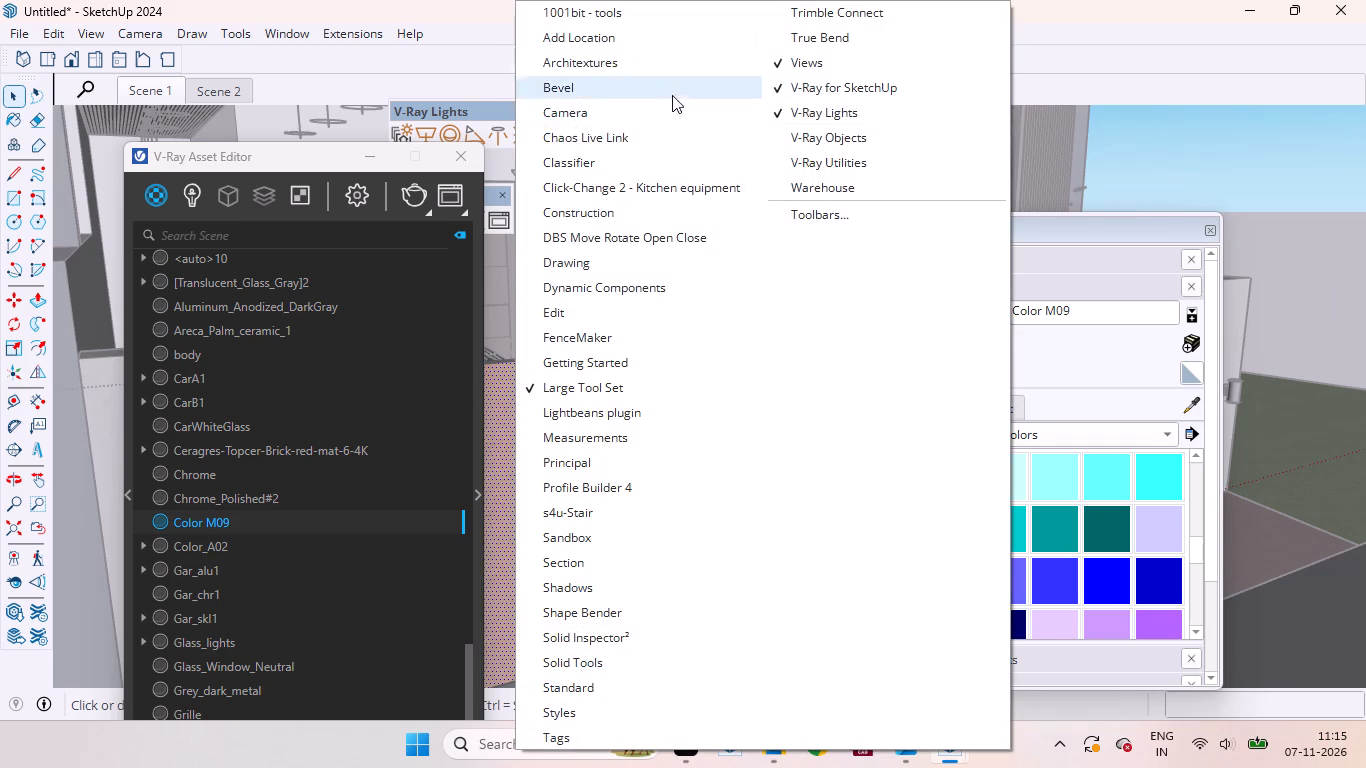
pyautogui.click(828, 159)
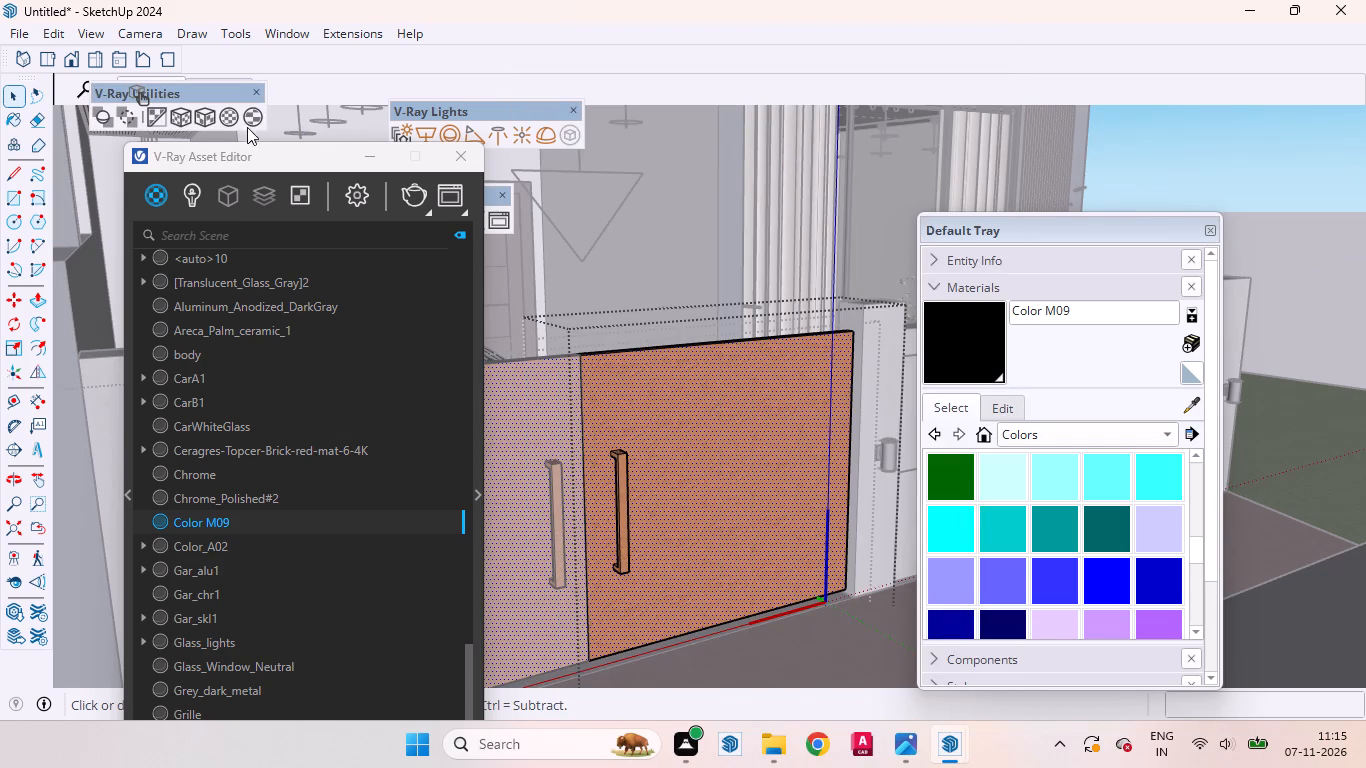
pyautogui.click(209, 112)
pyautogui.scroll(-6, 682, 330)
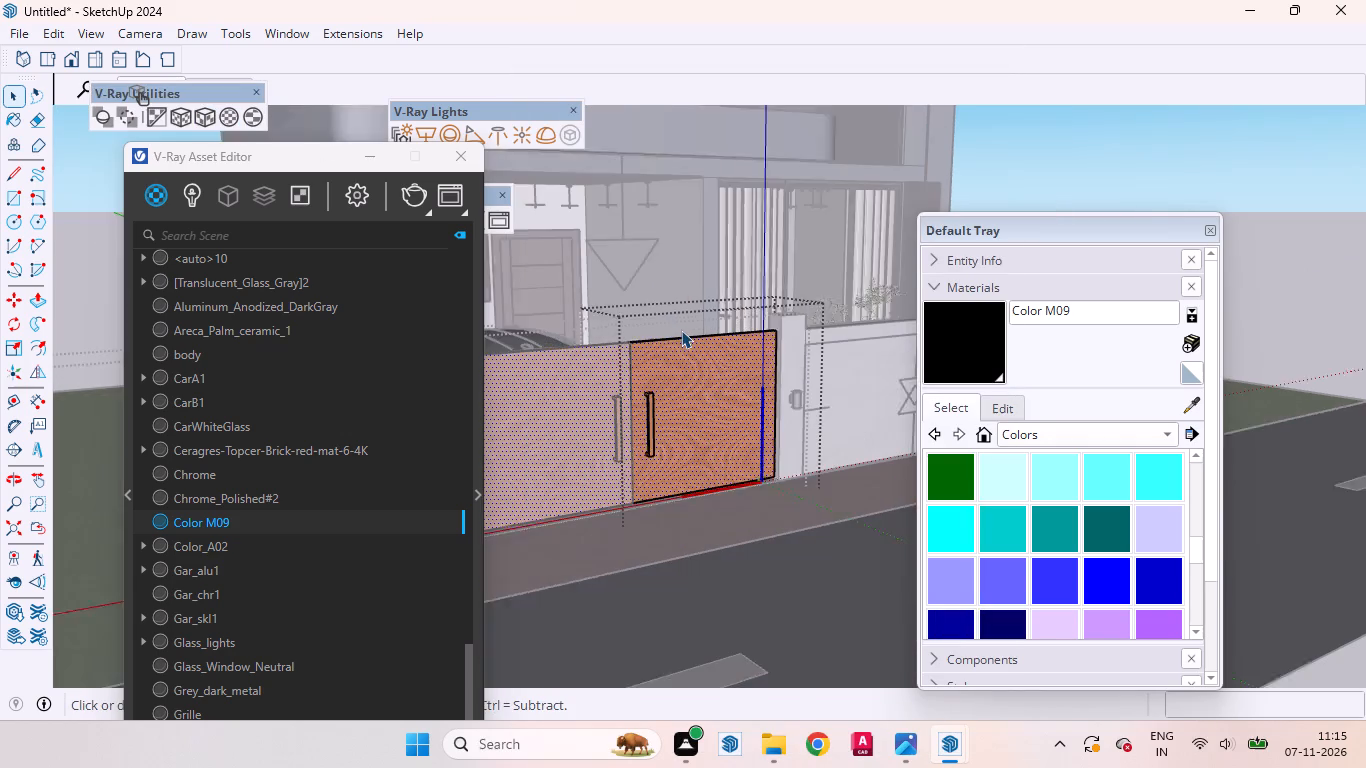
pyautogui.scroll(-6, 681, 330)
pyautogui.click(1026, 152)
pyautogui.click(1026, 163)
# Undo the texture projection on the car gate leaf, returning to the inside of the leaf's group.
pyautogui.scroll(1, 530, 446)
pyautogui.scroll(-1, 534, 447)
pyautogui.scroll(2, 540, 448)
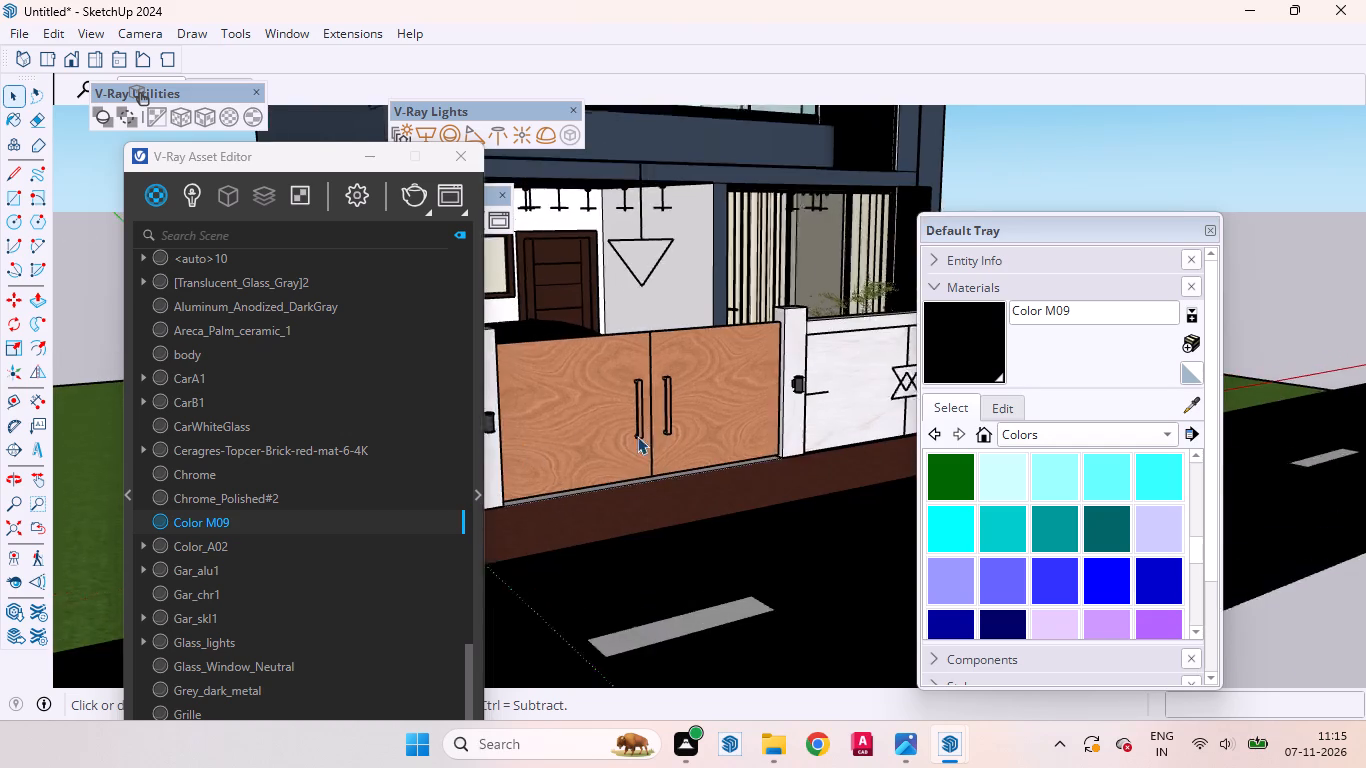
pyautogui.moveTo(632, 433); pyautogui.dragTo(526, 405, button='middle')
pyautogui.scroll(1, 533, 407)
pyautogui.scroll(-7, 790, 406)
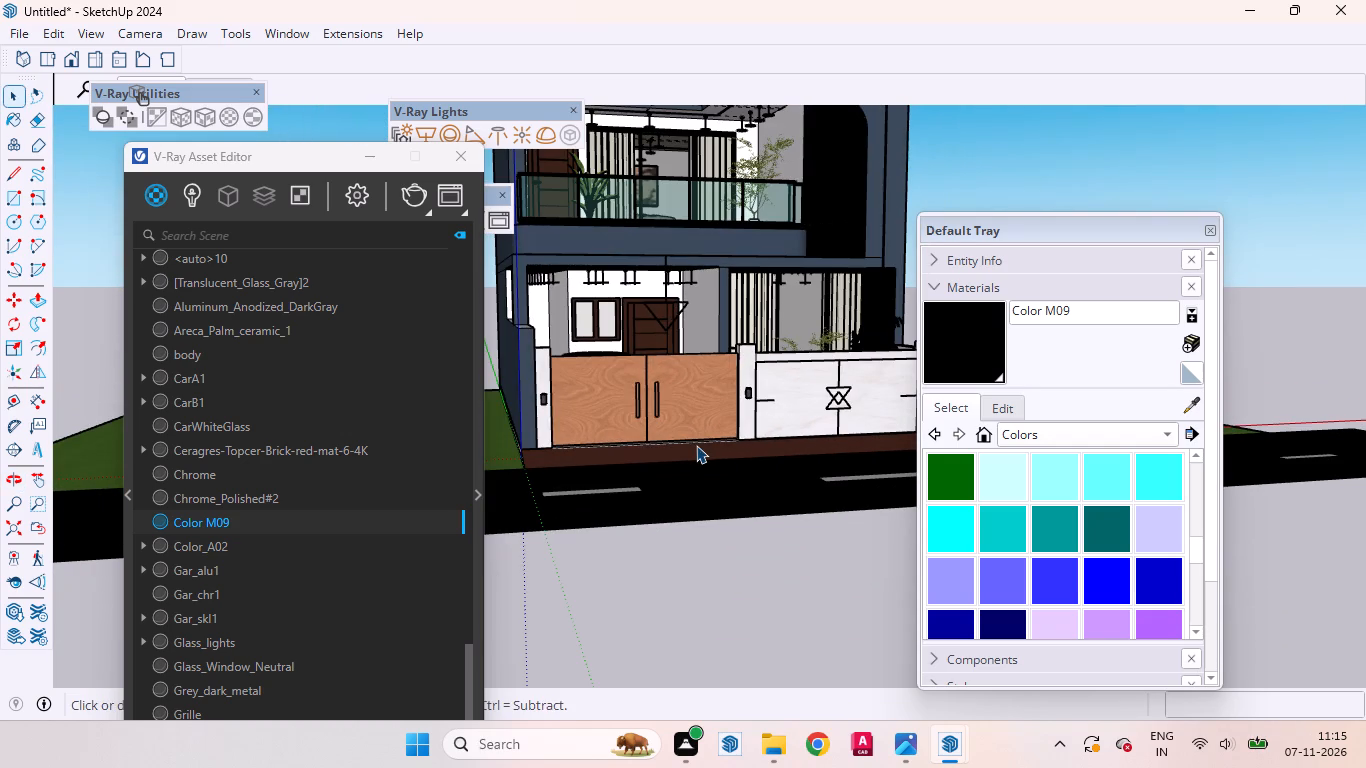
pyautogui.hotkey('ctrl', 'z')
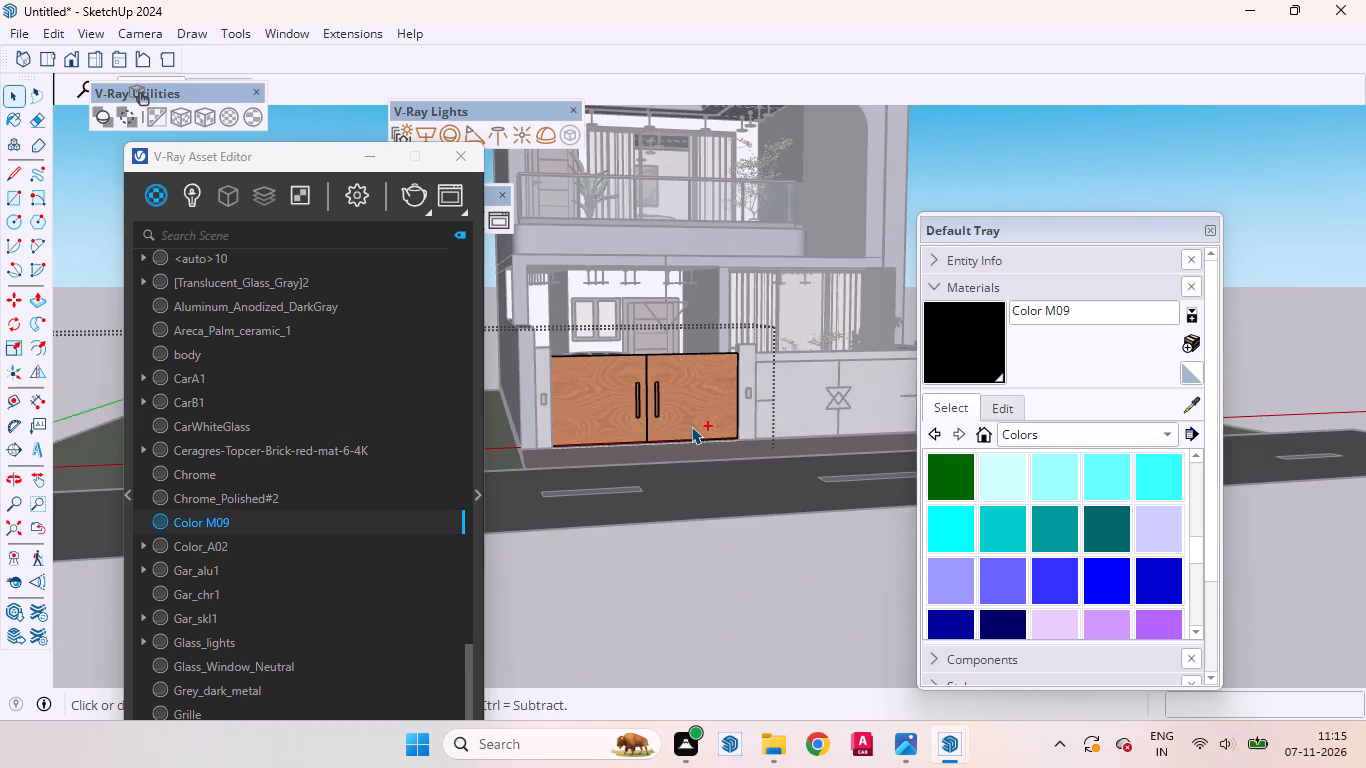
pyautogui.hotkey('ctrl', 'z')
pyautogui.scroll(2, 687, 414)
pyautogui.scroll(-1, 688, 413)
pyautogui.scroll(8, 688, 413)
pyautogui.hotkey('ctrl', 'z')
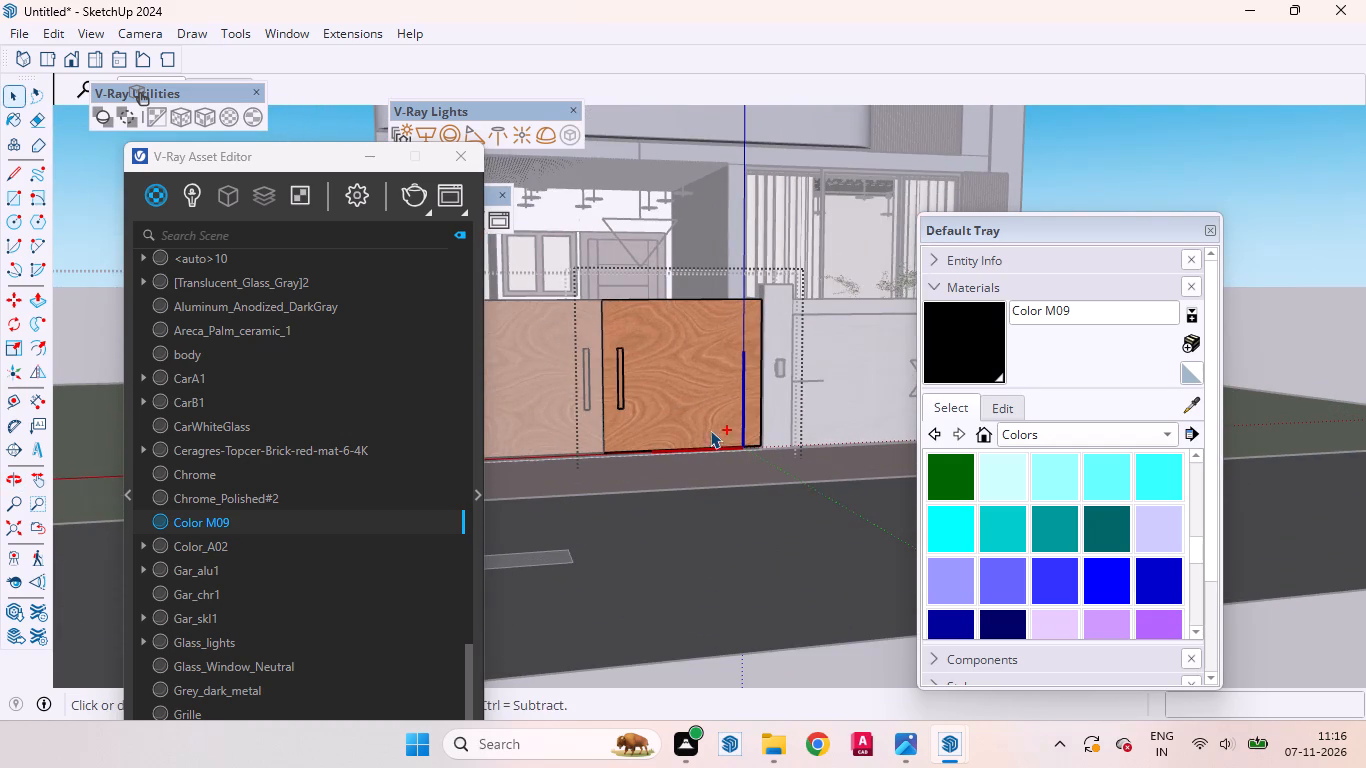
# Paint the car gate leaf's front face with Wood Cherry Original from the Wood material collection.
pyautogui.scroll(11, 675, 376)
pyautogui.moveTo(689, 394); pyautogui.dragTo(687, 402, button='middle')
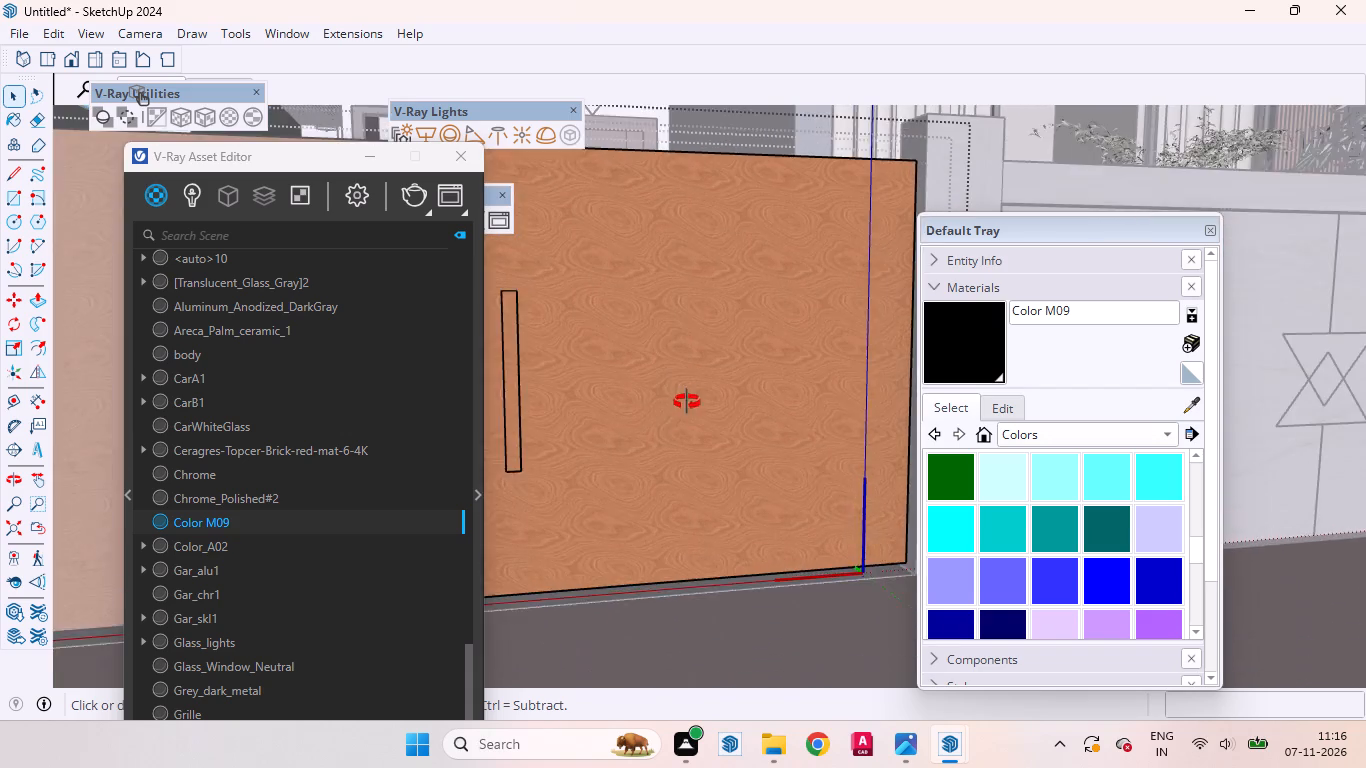
pyautogui.moveTo(687, 402); pyautogui.dragTo(624, 437, button='middle')
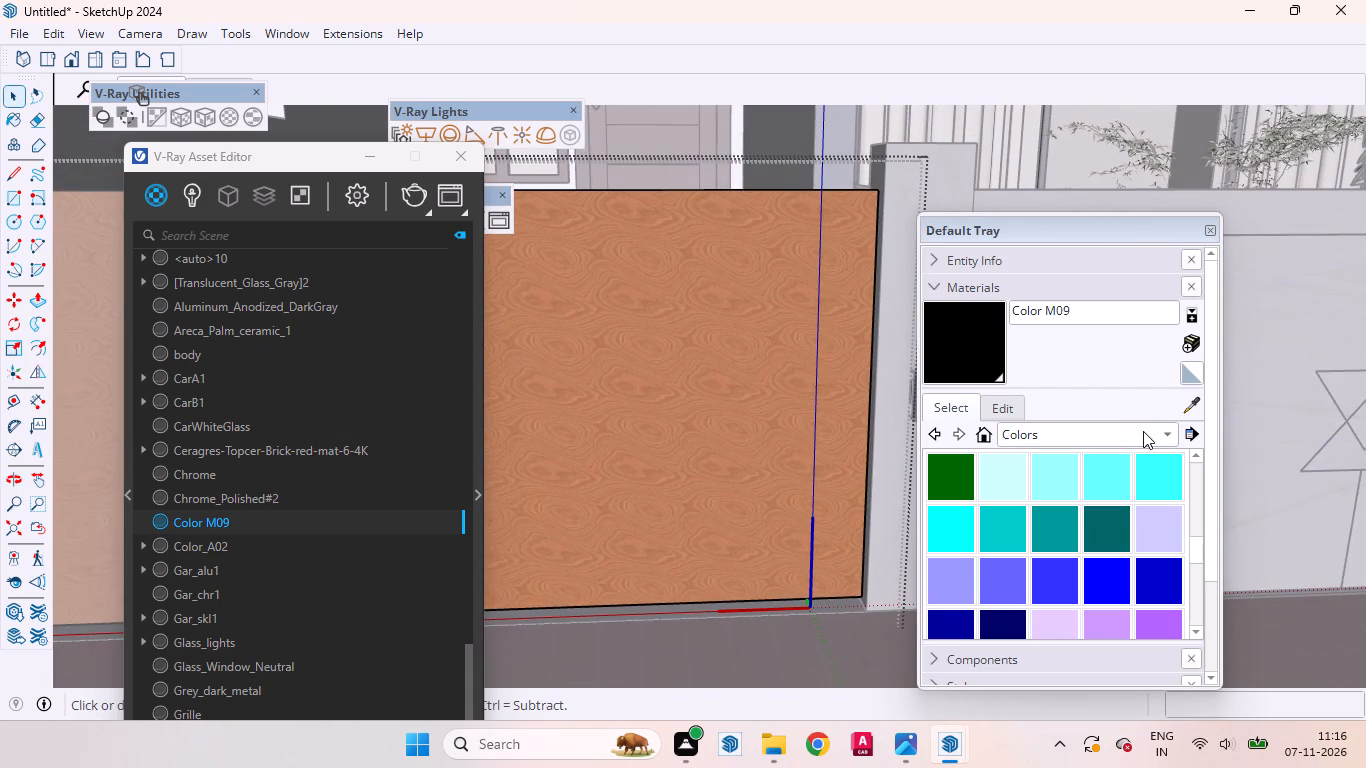
pyautogui.click(1156, 433)
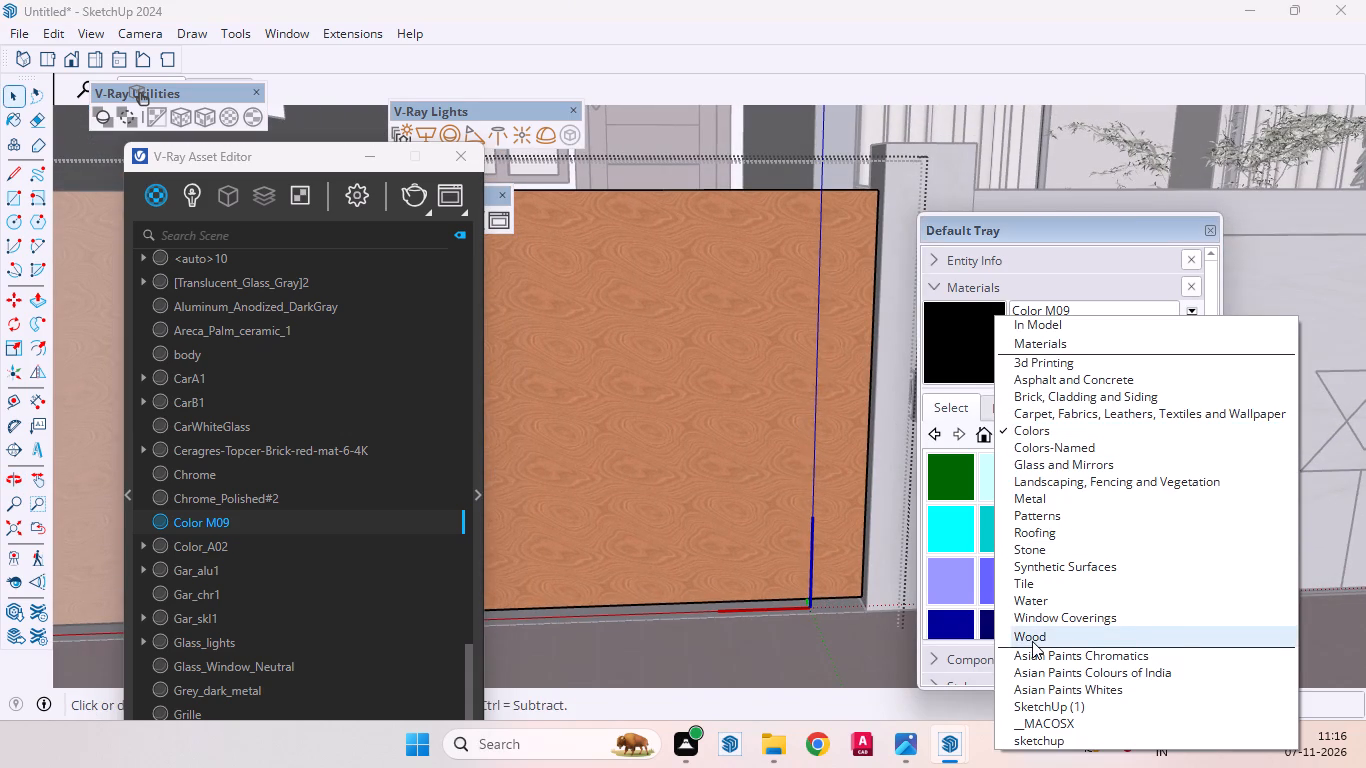
pyautogui.click(1032, 641)
pyautogui.scroll(-2, 1041, 567)
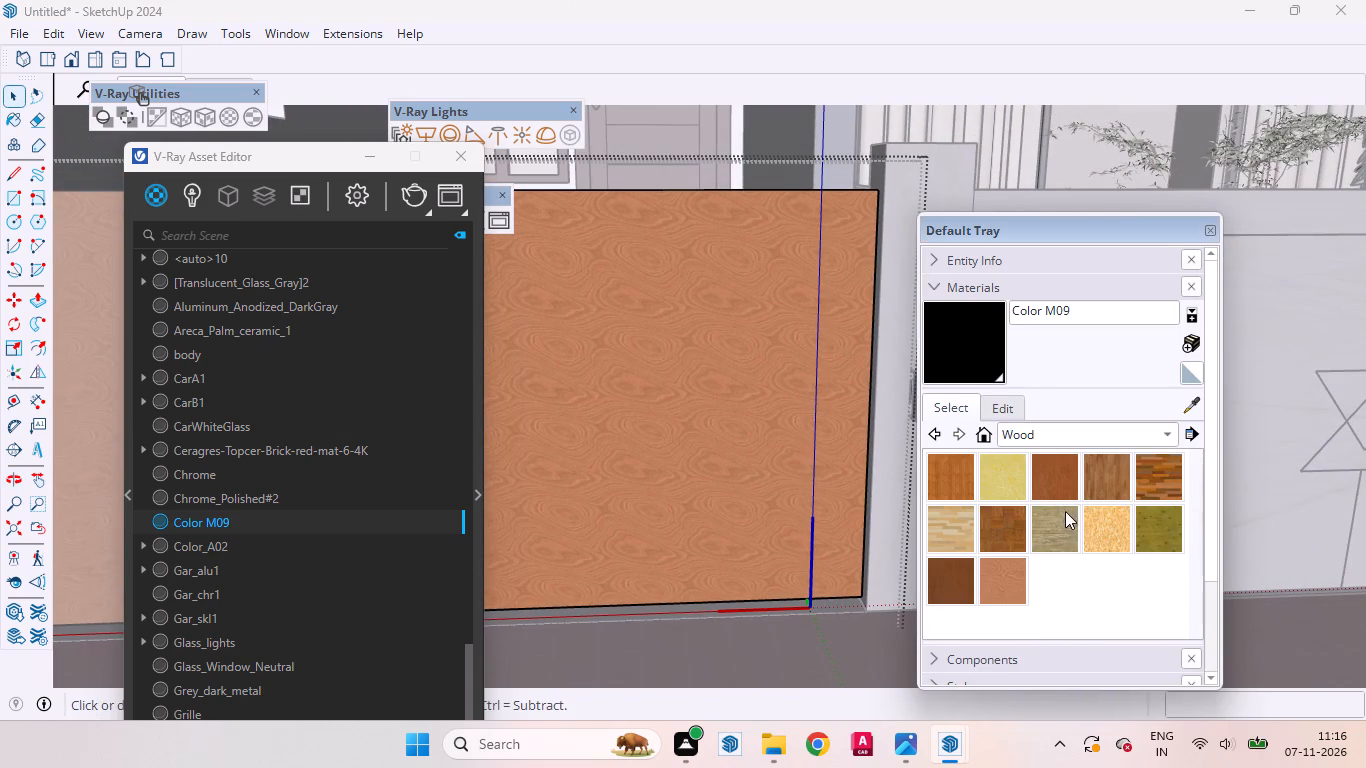
pyautogui.click(1036, 476)
pyautogui.scroll(2, 951, 349)
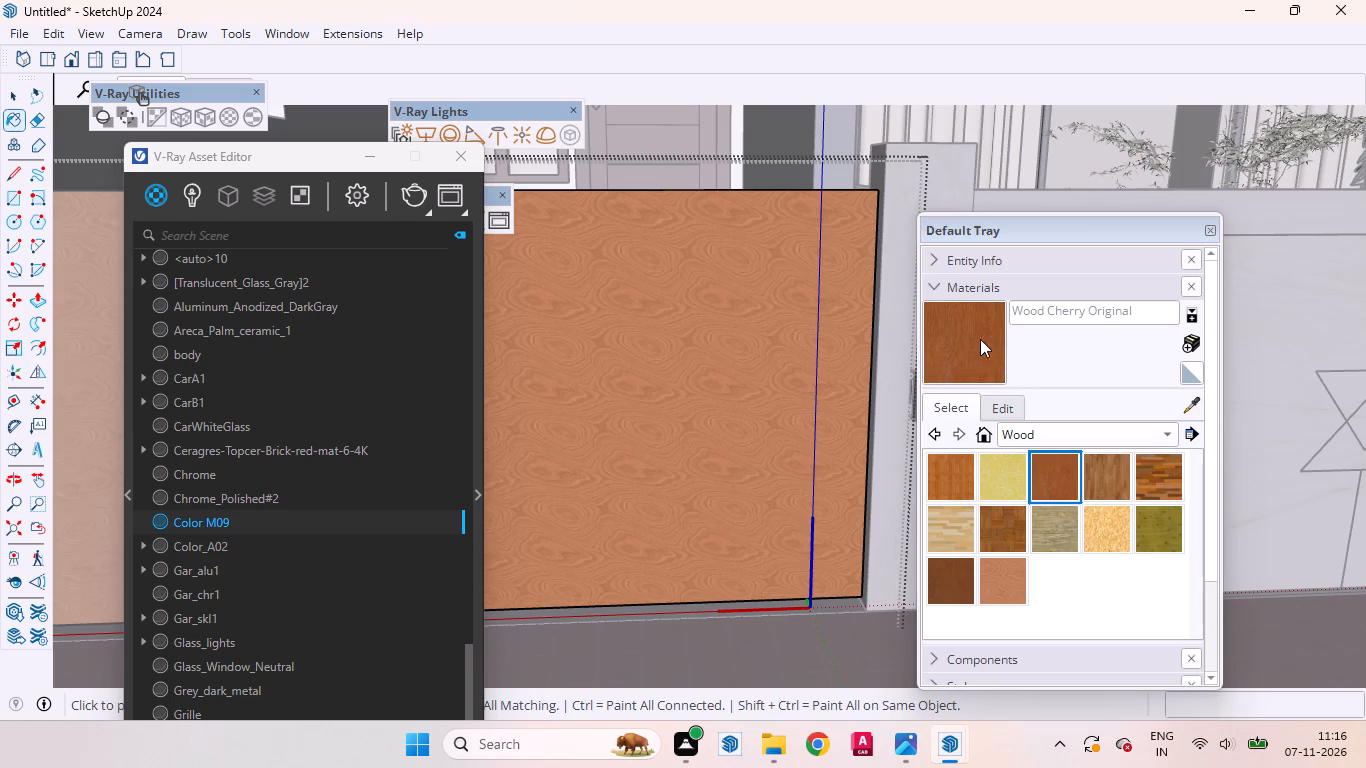
pyautogui.scroll(6, 980, 339)
pyautogui.click(664, 361)
pyautogui.scroll(-15, 789, 423)
pyautogui.press('space')
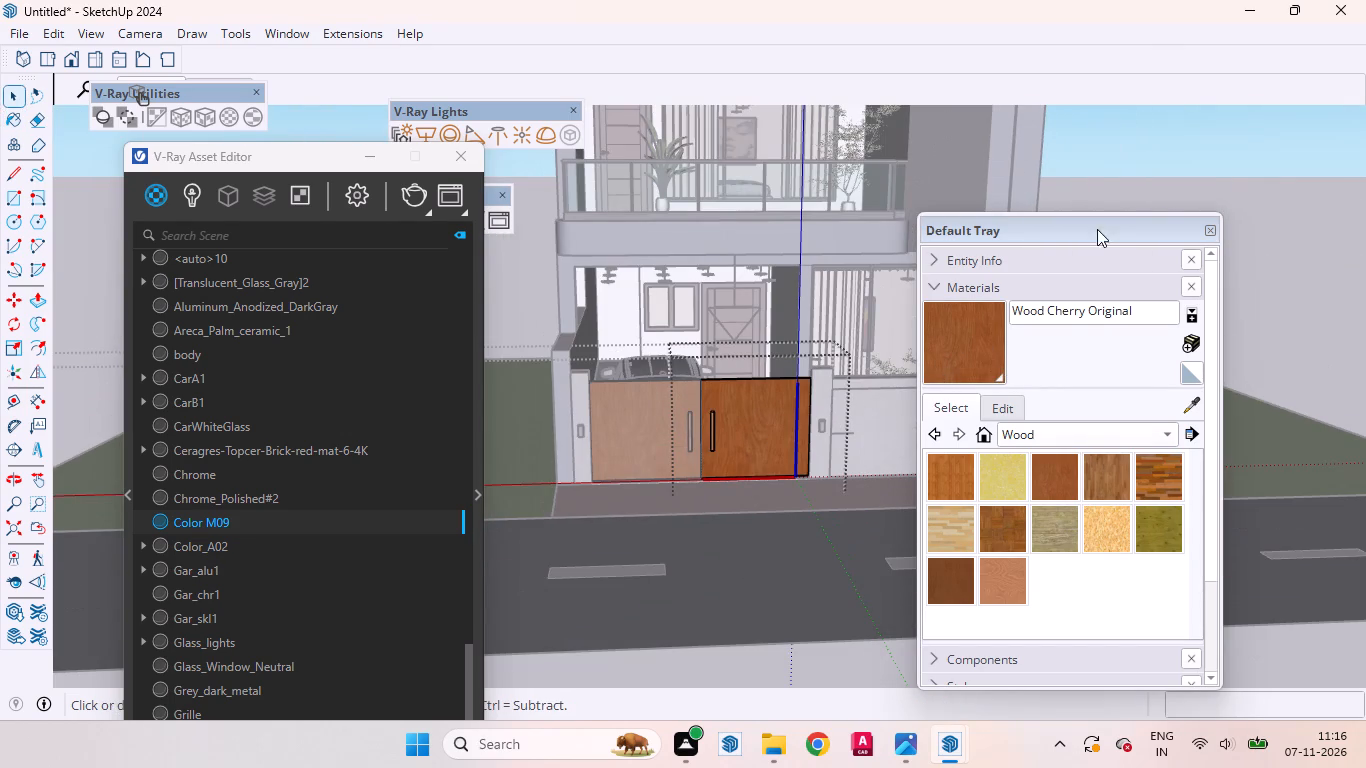
# Check both repainted car gate leaves and their handles up close and from afar, and leave the gate's nested groups.
pyautogui.doubleClick(1187, 164)
pyautogui.scroll(10, 673, 377)
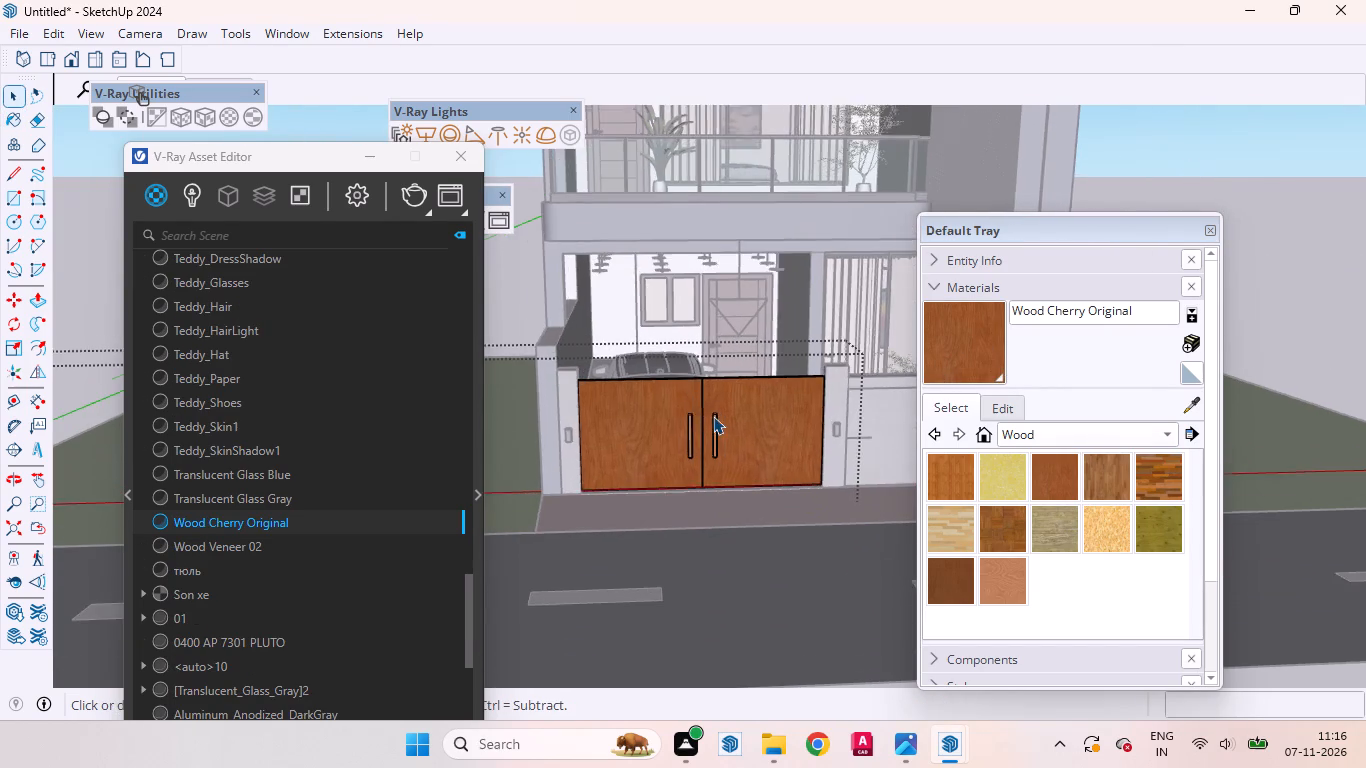
pyautogui.scroll(15, 713, 416)
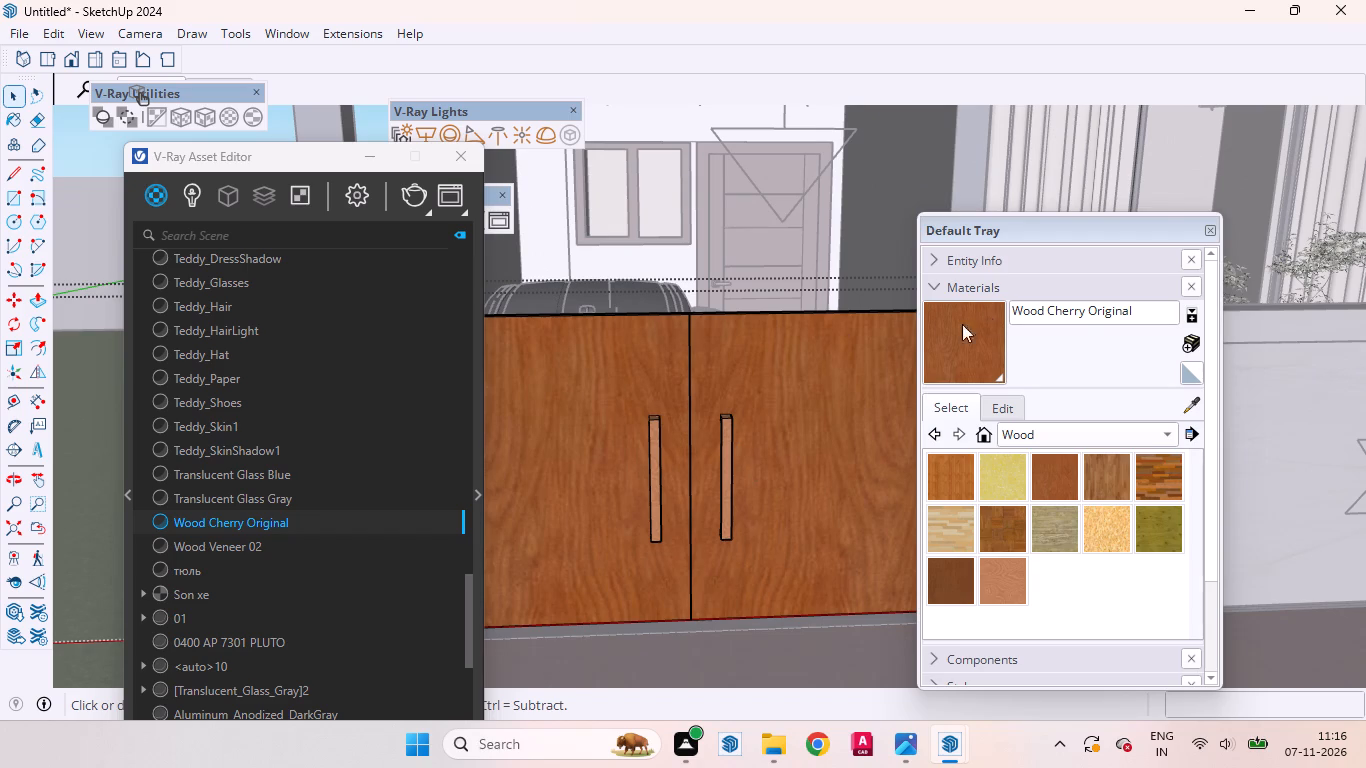
pyautogui.scroll(-18, 635, 476)
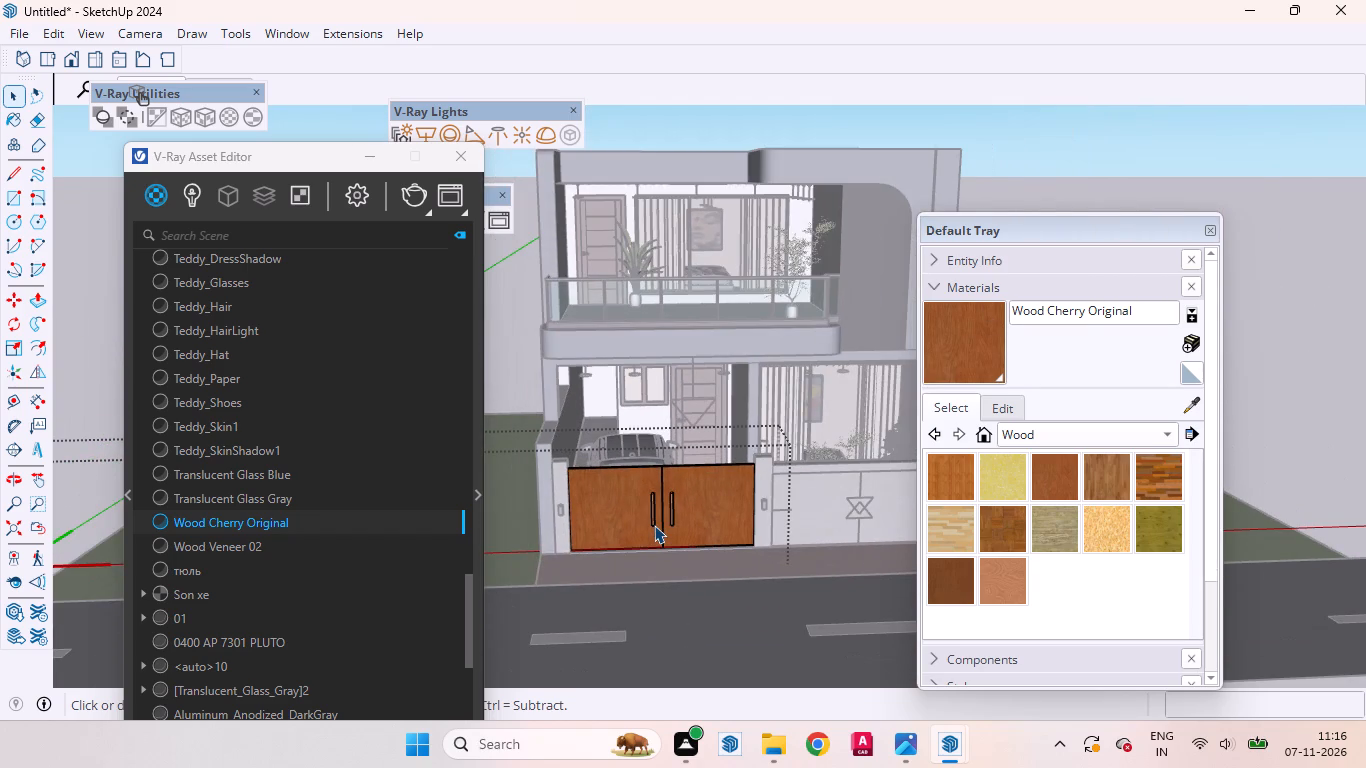
pyautogui.scroll(-5, 632, 584)
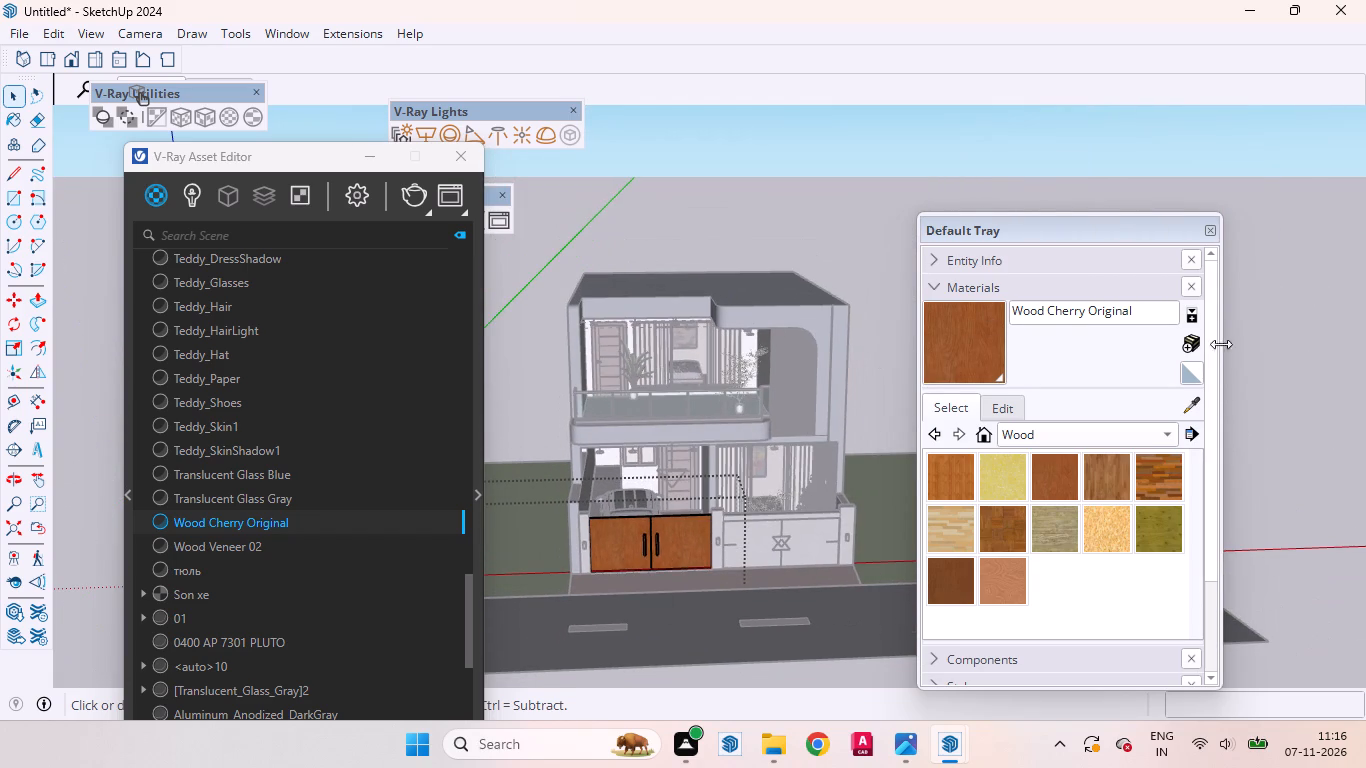
pyautogui.click(1236, 348)
pyautogui.click(1184, 417)
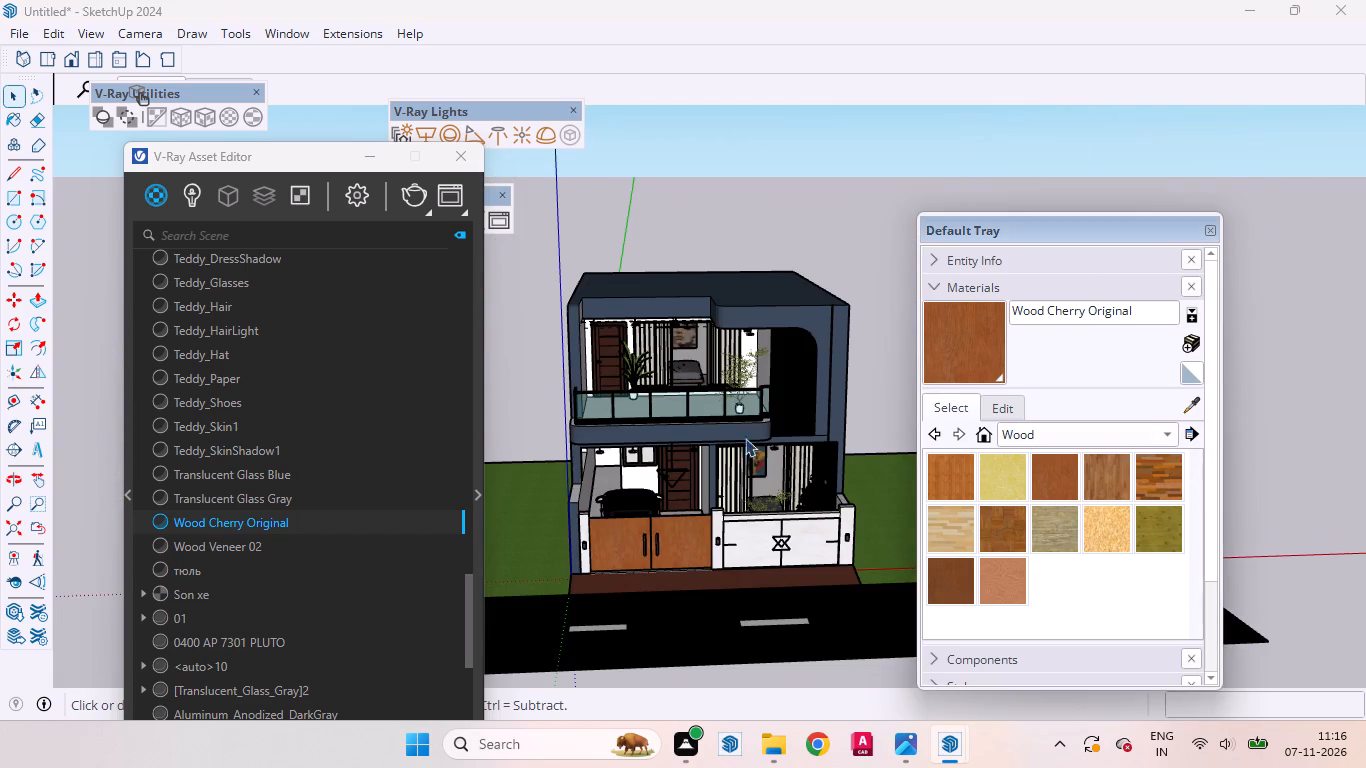
# Sample the black Color M09 material from the balcony railing's bottom rail.
pyautogui.scroll(7, 714, 401)
pyautogui.click(1182, 409)
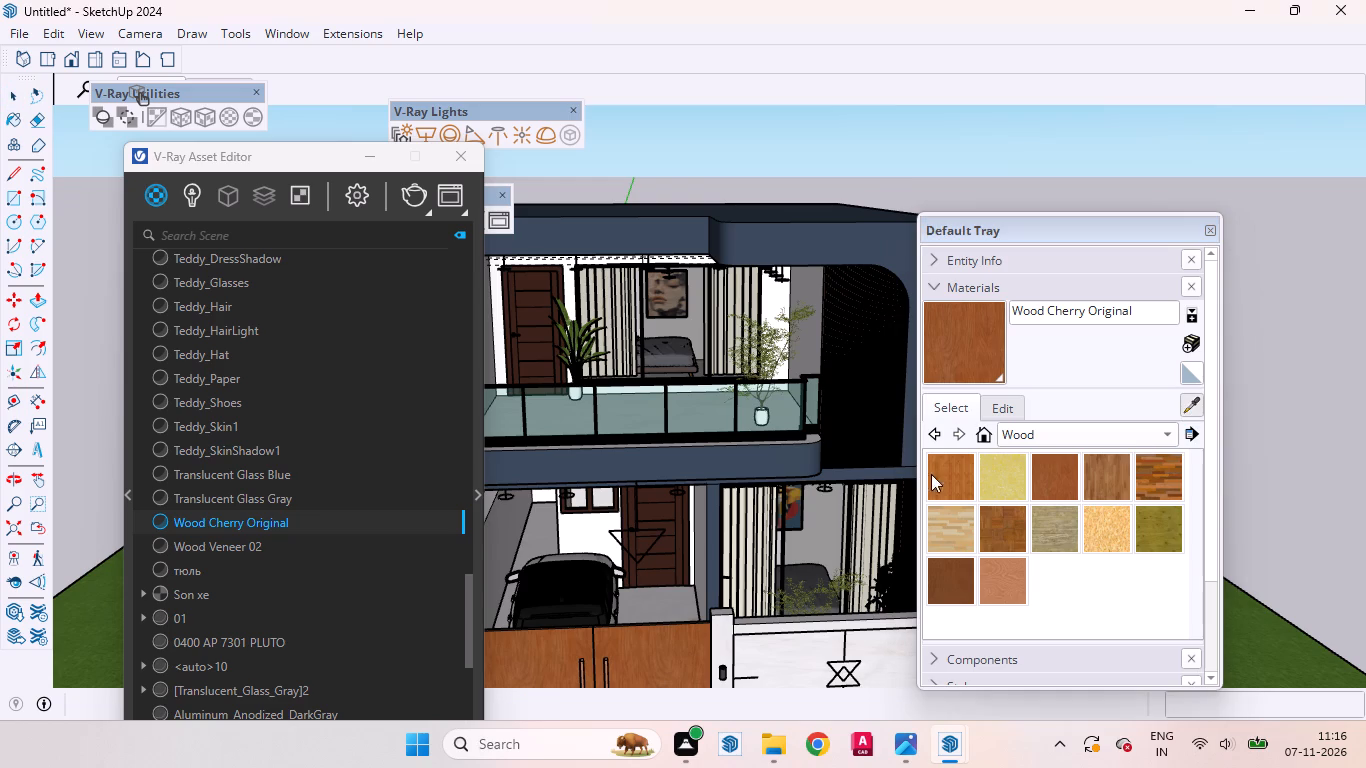
pyautogui.scroll(3, 700, 439)
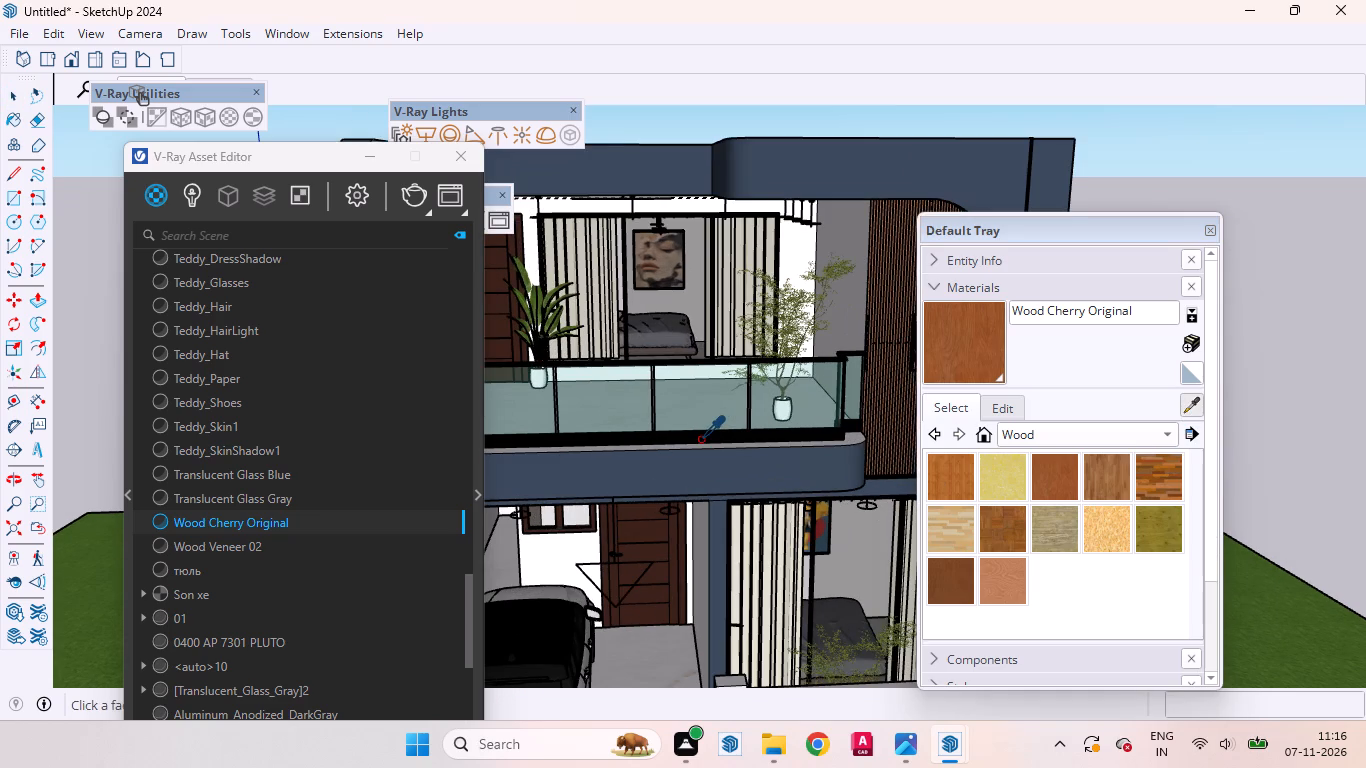
pyautogui.scroll(5, 700, 439)
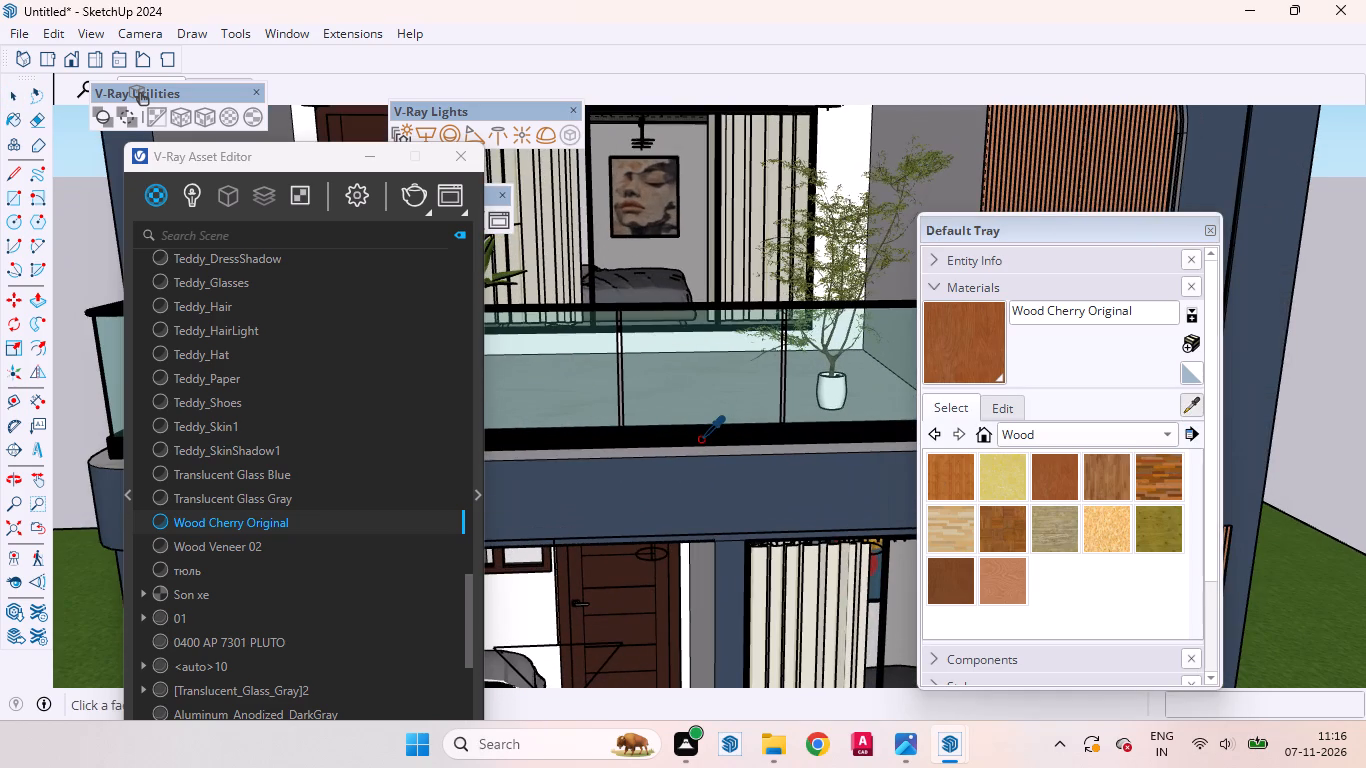
pyautogui.scroll(10, 693, 424)
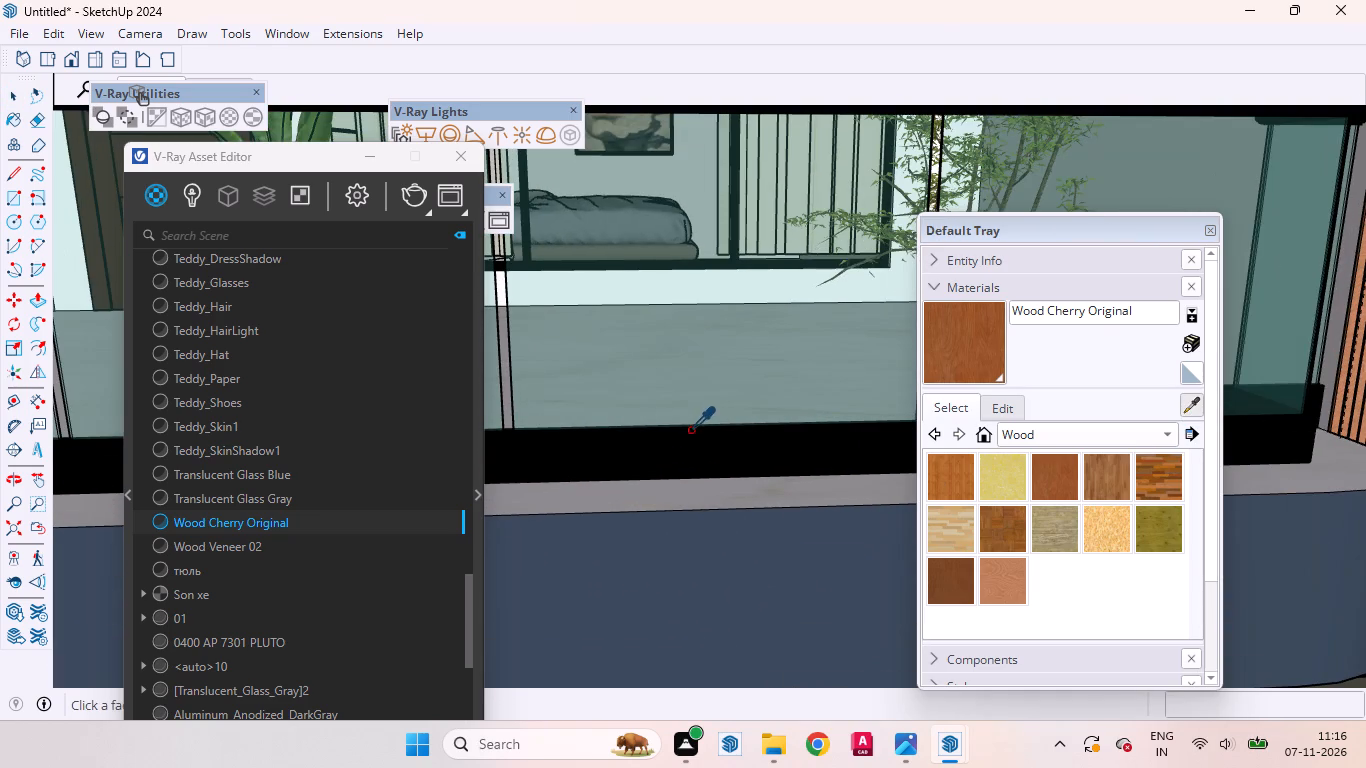
pyautogui.click(690, 433)
pyautogui.scroll(-3, 699, 416)
pyautogui.scroll(2, 699, 416)
pyautogui.scroll(-2, 699, 416)
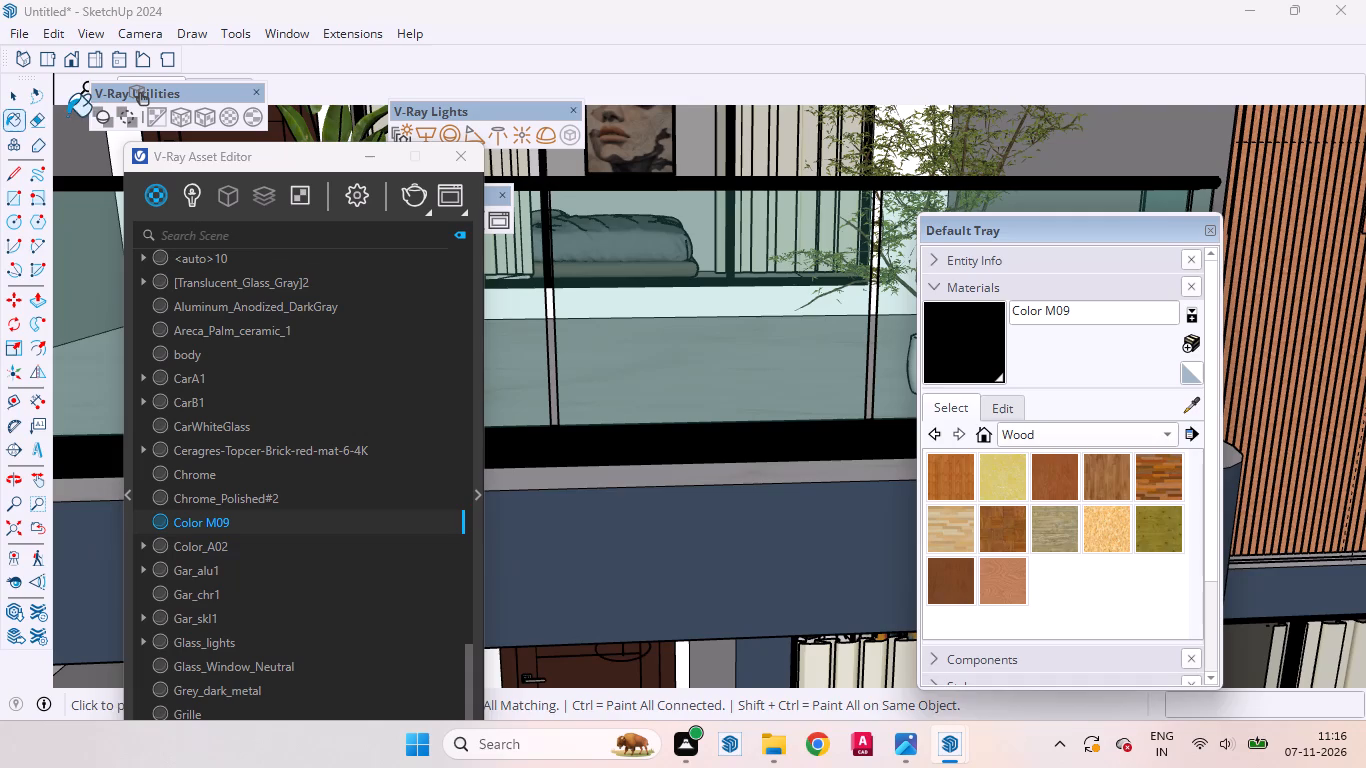
pyautogui.click(22, 101)
# Open the nested groups of the car gate leaf and paint the front face of its handle with Color M09.
pyautogui.scroll(-14, 512, 247)
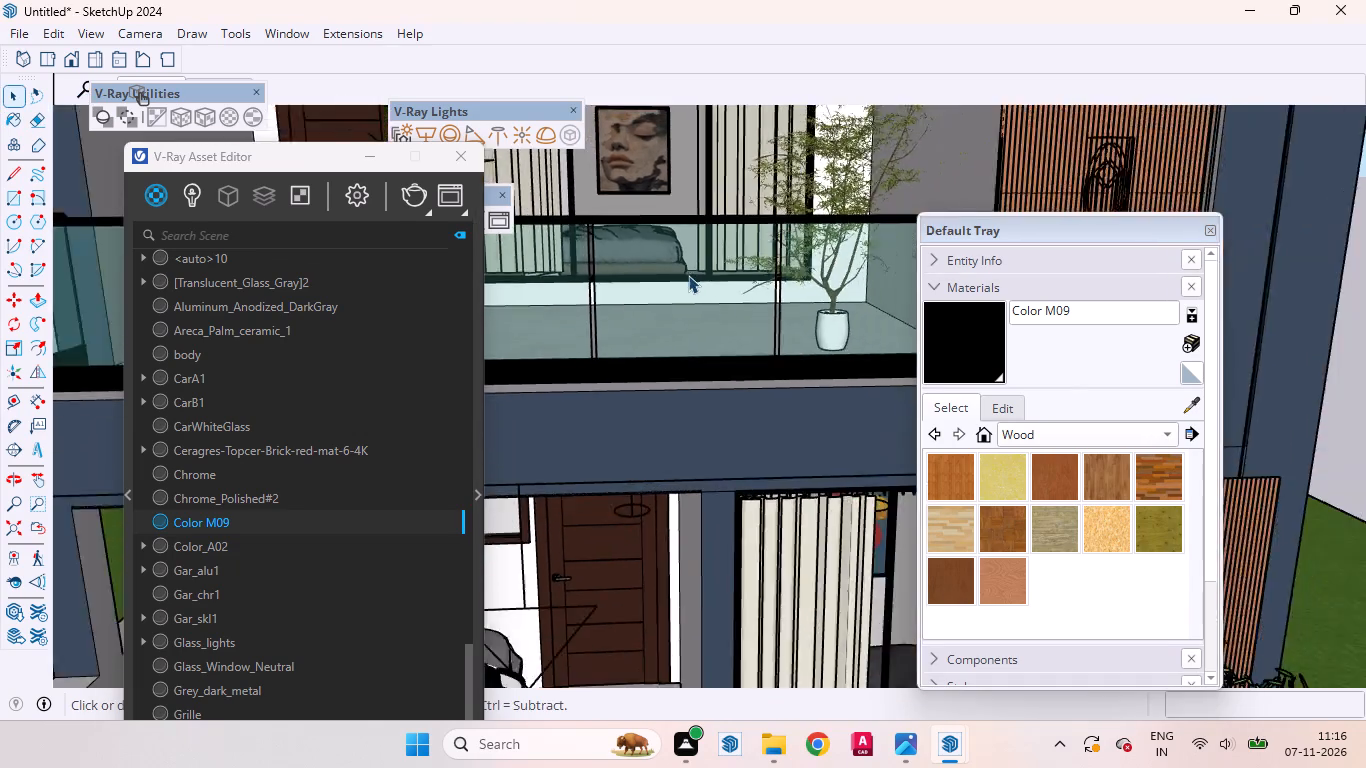
pyautogui.scroll(-13, 688, 275)
pyautogui.scroll(9, 631, 387)
pyautogui.scroll(-1, 621, 466)
pyautogui.scroll(7, 633, 456)
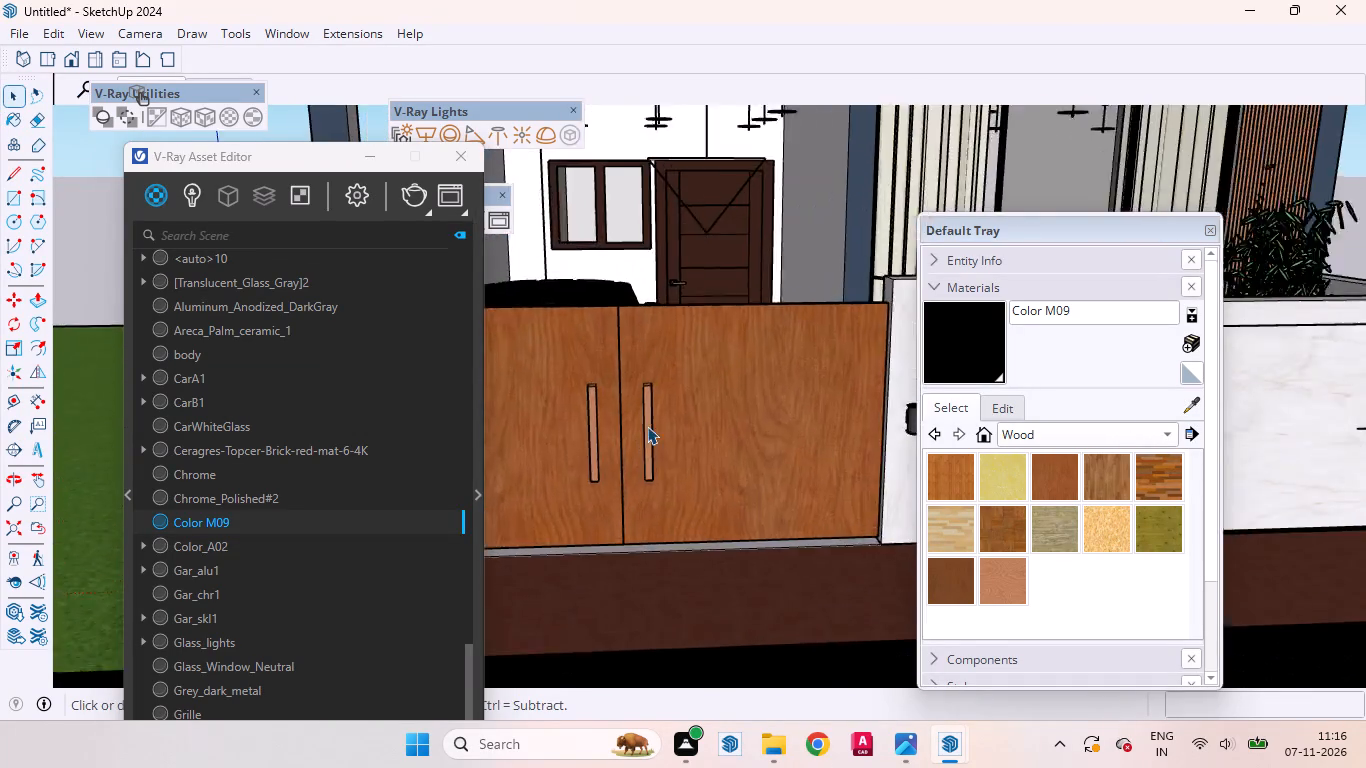
pyautogui.scroll(7, 647, 426)
pyautogui.scroll(-1, 651, 411)
pyautogui.scroll(2, 651, 410)
pyautogui.scroll(-1, 652, 407)
pyautogui.scroll(1, 653, 403)
pyautogui.doubleClick(653, 392)
pyautogui.click(652, 396)
pyautogui.doubleClick(651, 396)
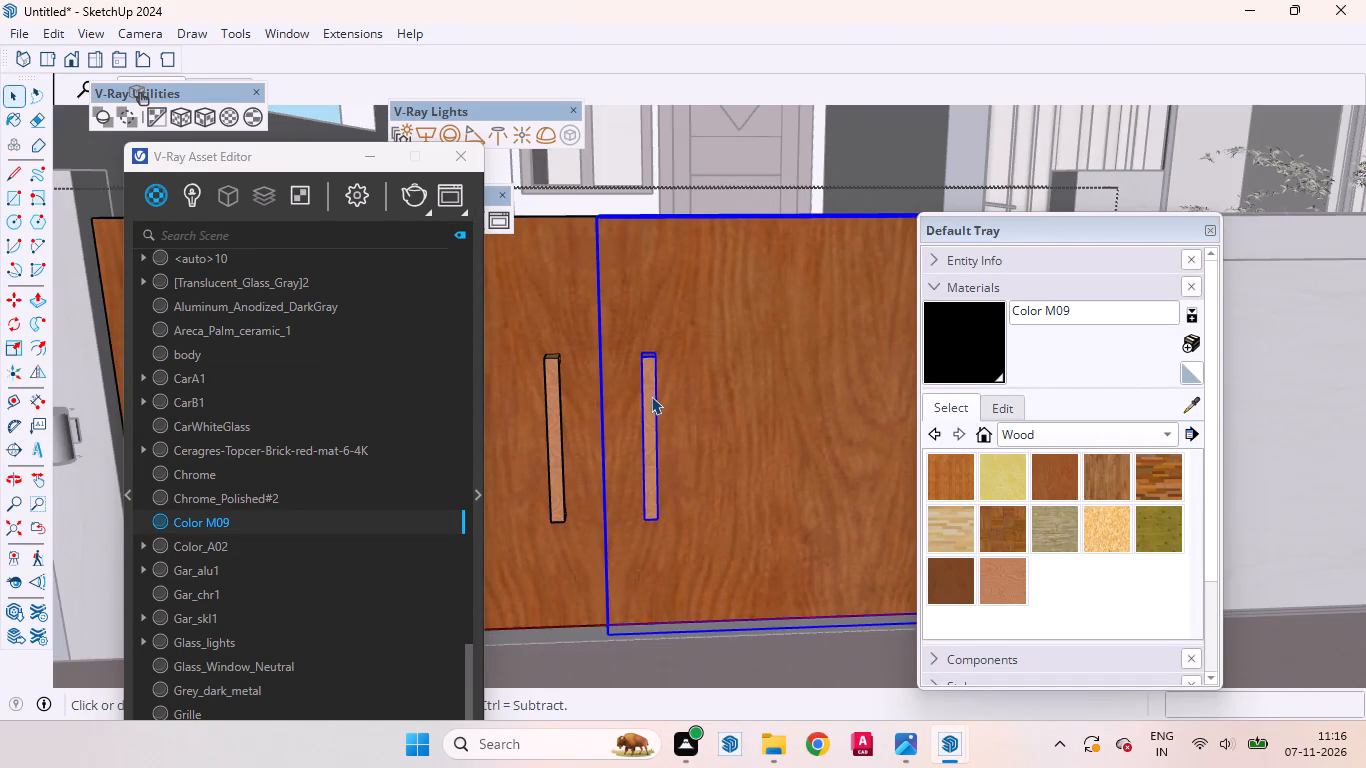
pyautogui.click(651, 396)
pyautogui.click(651, 371)
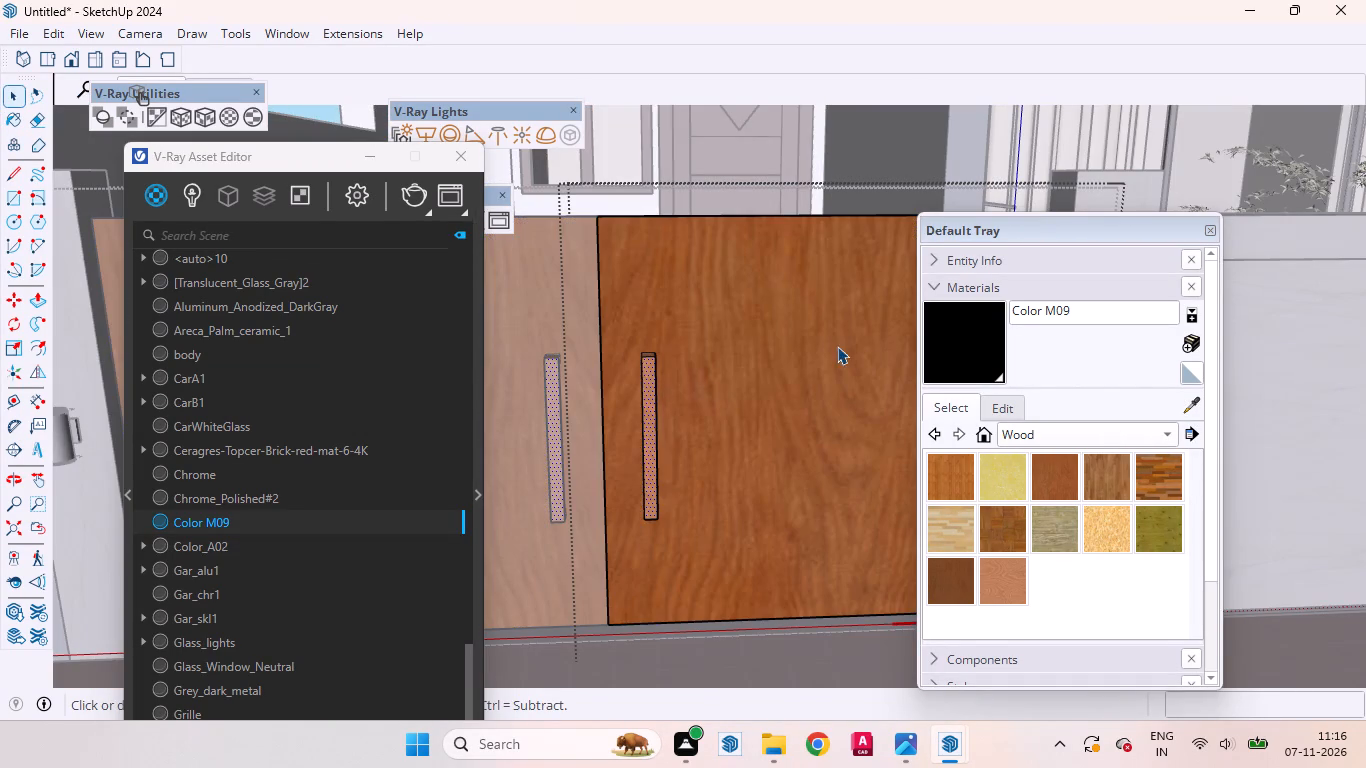
pyautogui.click(964, 345)
pyautogui.scroll(5, 654, 412)
pyautogui.click(651, 398)
# Paint the top end and side face of the car gate handle with Color M09.
pyautogui.scroll(3, 640, 361)
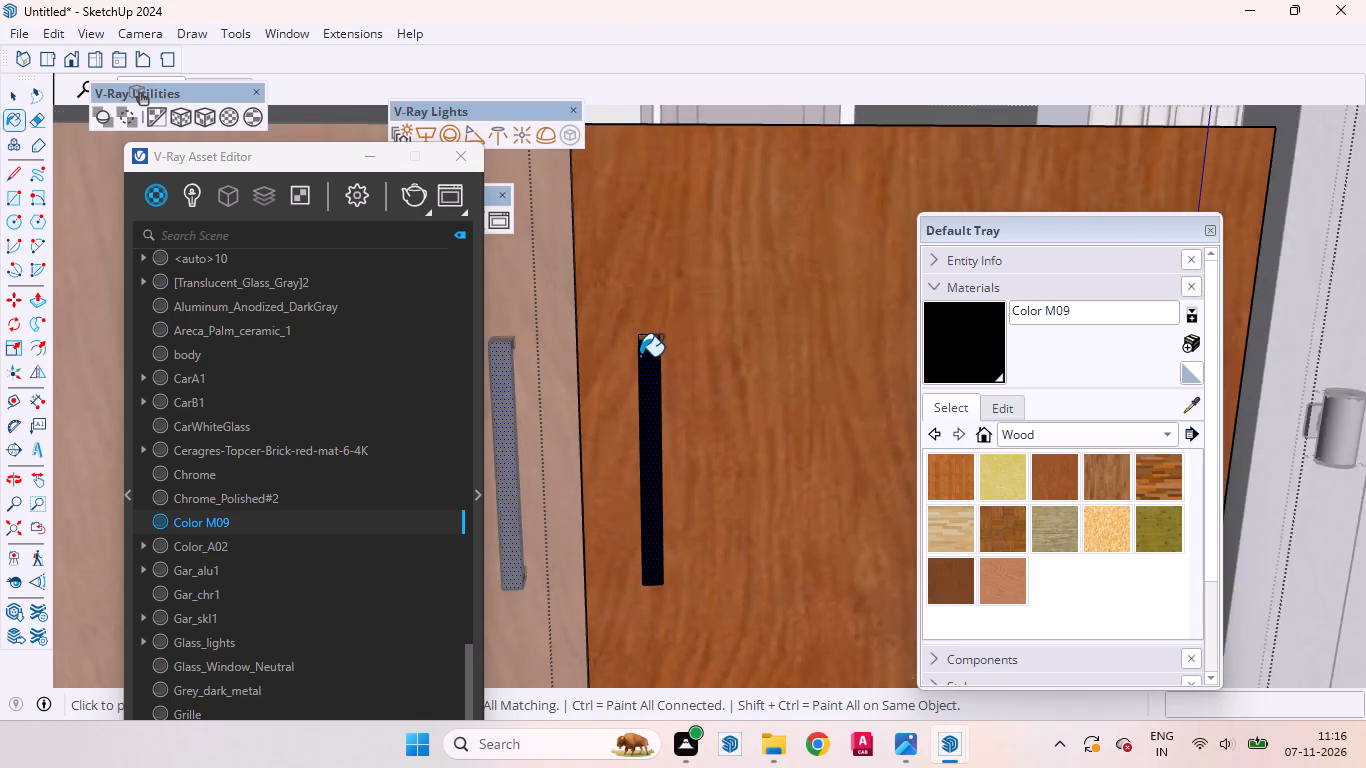
pyautogui.scroll(12, 640, 356)
pyautogui.scroll(-1, 646, 342)
pyautogui.scroll(1, 646, 342)
pyautogui.click(646, 342)
pyautogui.moveTo(659, 383); pyautogui.dragTo(322, 317, button='middle')
pyautogui.scroll(1, 328, 319)
pyautogui.click(695, 363)
pyautogui.scroll(-14, 701, 326)
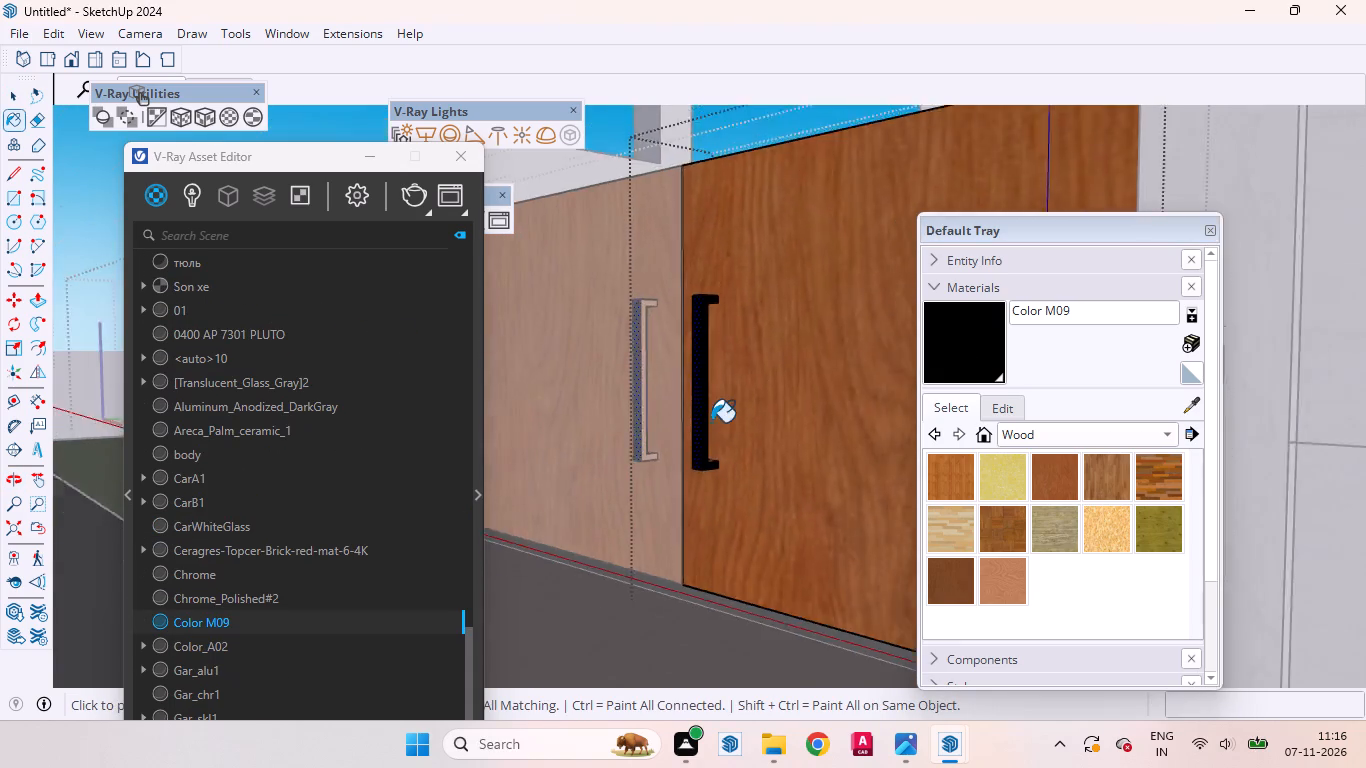
# Paint the upper face of the car gate handle's bottom bracket and the handle grip's inner face with Color M09.
pyautogui.scroll(20, 711, 422)
pyautogui.scroll(2, 711, 422)
pyautogui.scroll(-1, 705, 490)
pyautogui.scroll(2, 704, 490)
pyautogui.click(691, 488)
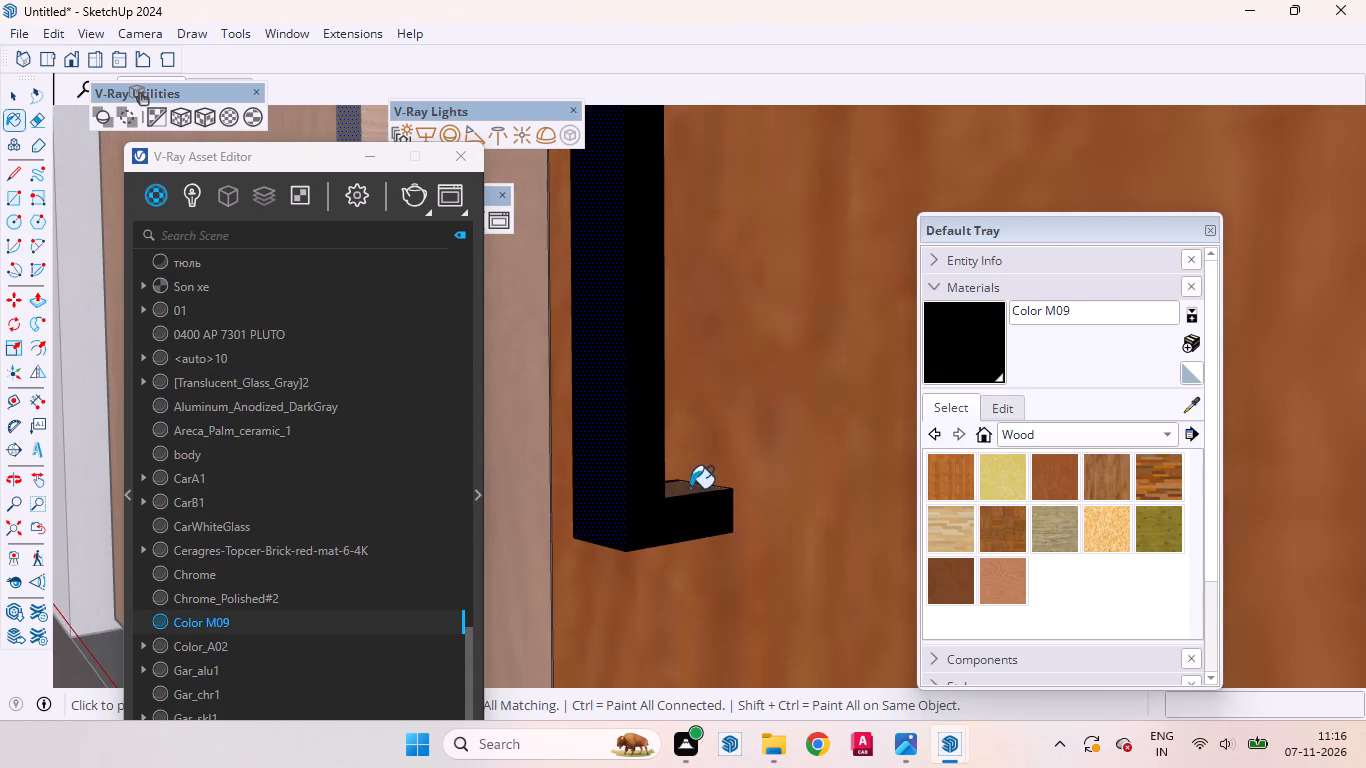
pyautogui.scroll(4, 679, 480)
pyautogui.moveTo(676, 471); pyautogui.dragTo(446, 526, button='middle')
pyautogui.scroll(1, 446, 523)
pyautogui.scroll(4, 548, 440)
pyautogui.scroll(-4, 619, 436)
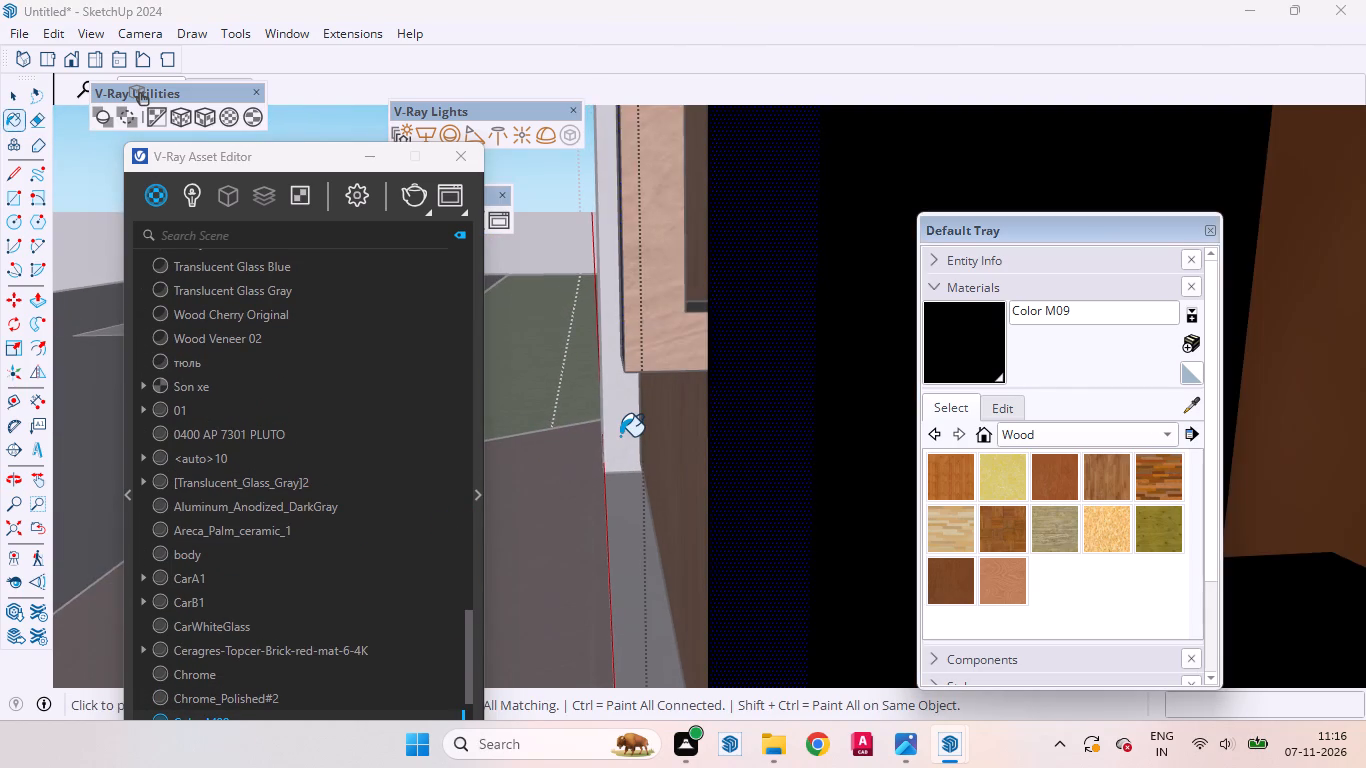
pyautogui.scroll(-1, 620, 436)
pyautogui.moveTo(756, 411); pyautogui.dragTo(646, 428, button='middle')
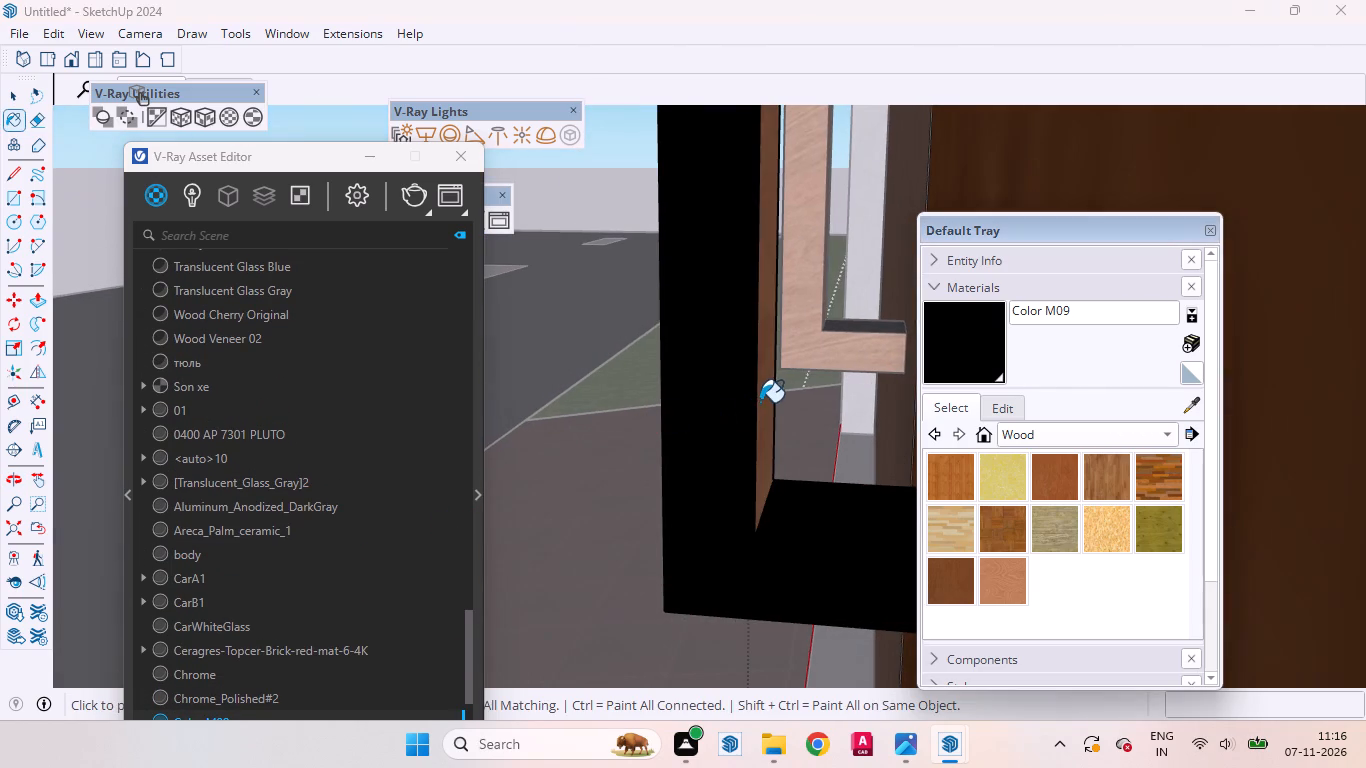
pyautogui.scroll(3, 760, 401)
pyautogui.click(769, 407)
# Paint the opposite side face at the lower end of the car gate handle with Color M09.
pyautogui.moveTo(684, 443); pyautogui.dragTo(1258, 485, button='middle')
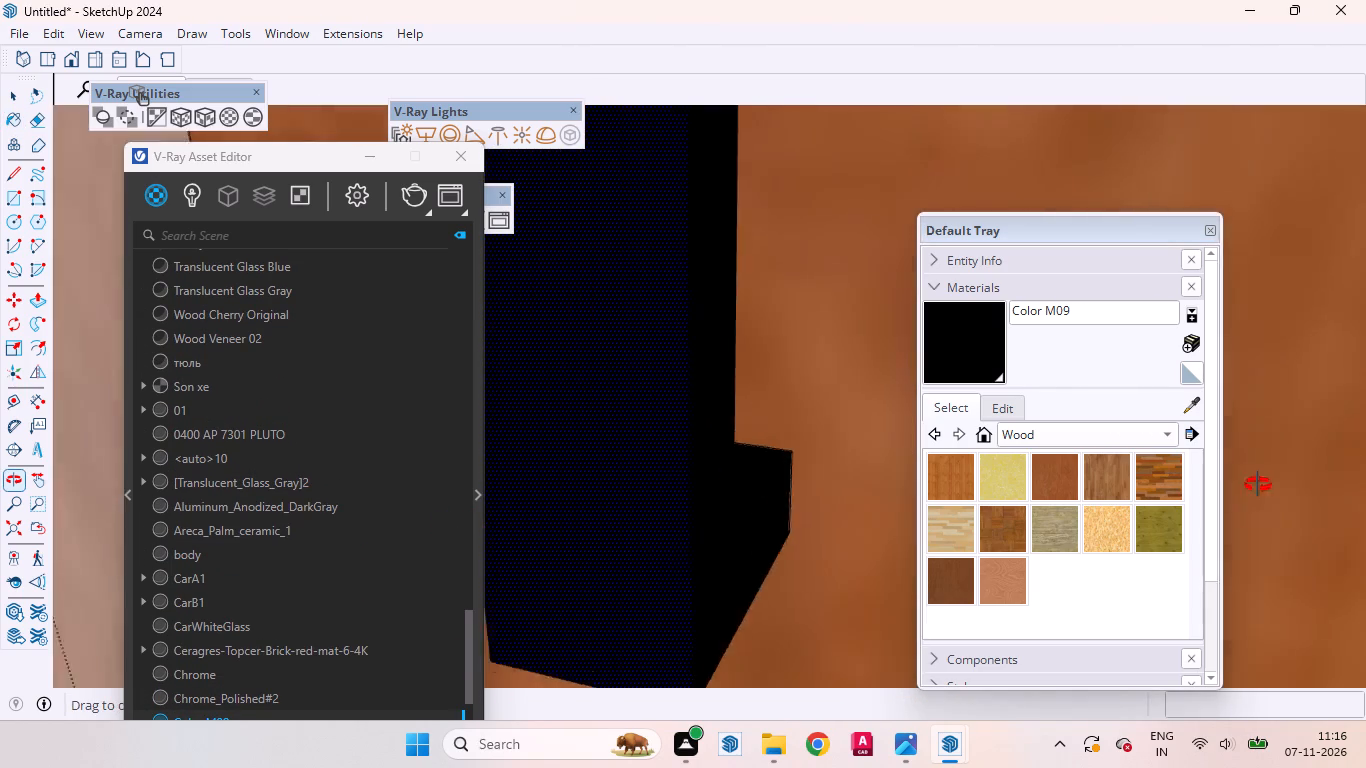
pyautogui.moveTo(1258, 485); pyautogui.dragTo(1307, 471, button='middle')
pyautogui.scroll(-9, 822, 415)
pyautogui.moveTo(721, 426); pyautogui.dragTo(836, 448, button='middle')
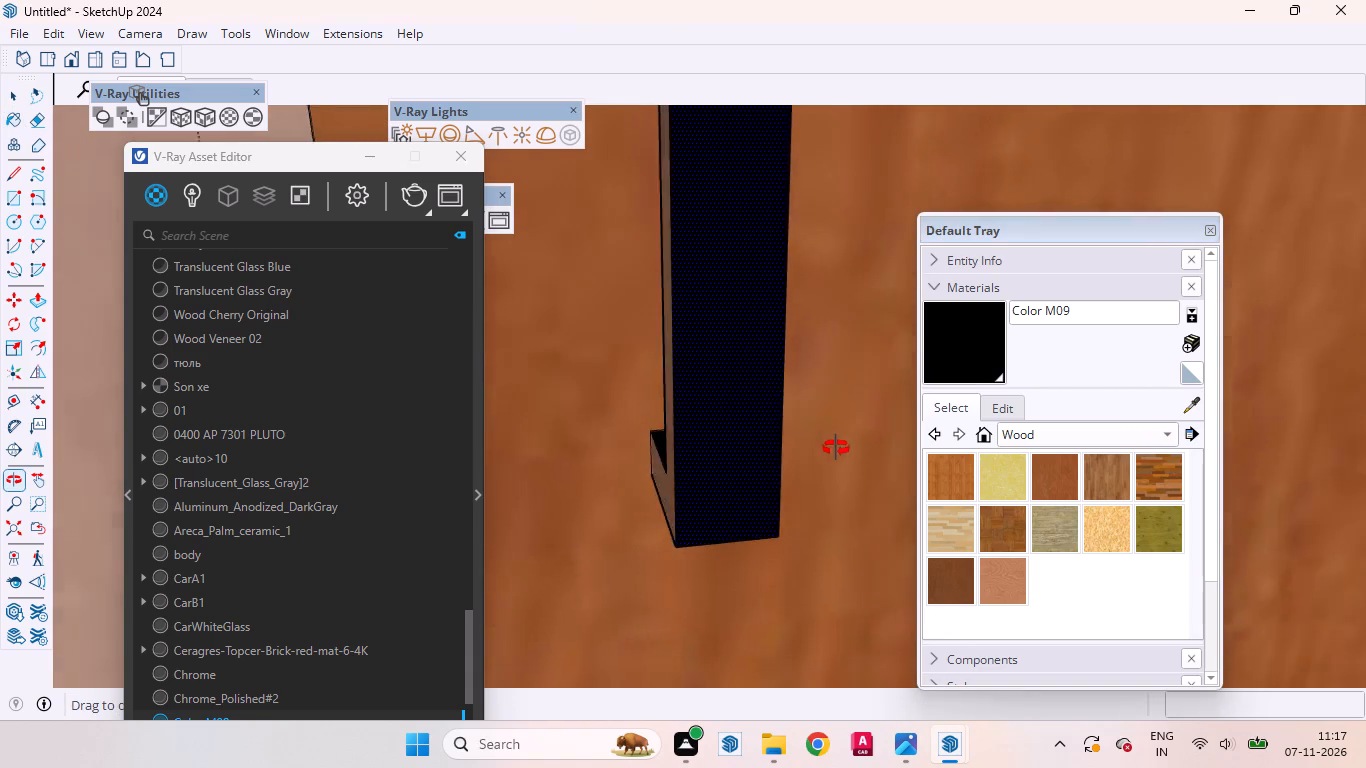
pyautogui.moveTo(836, 448); pyautogui.dragTo(880, 443, button='middle')
pyautogui.scroll(4, 658, 437)
pyautogui.click(654, 428)
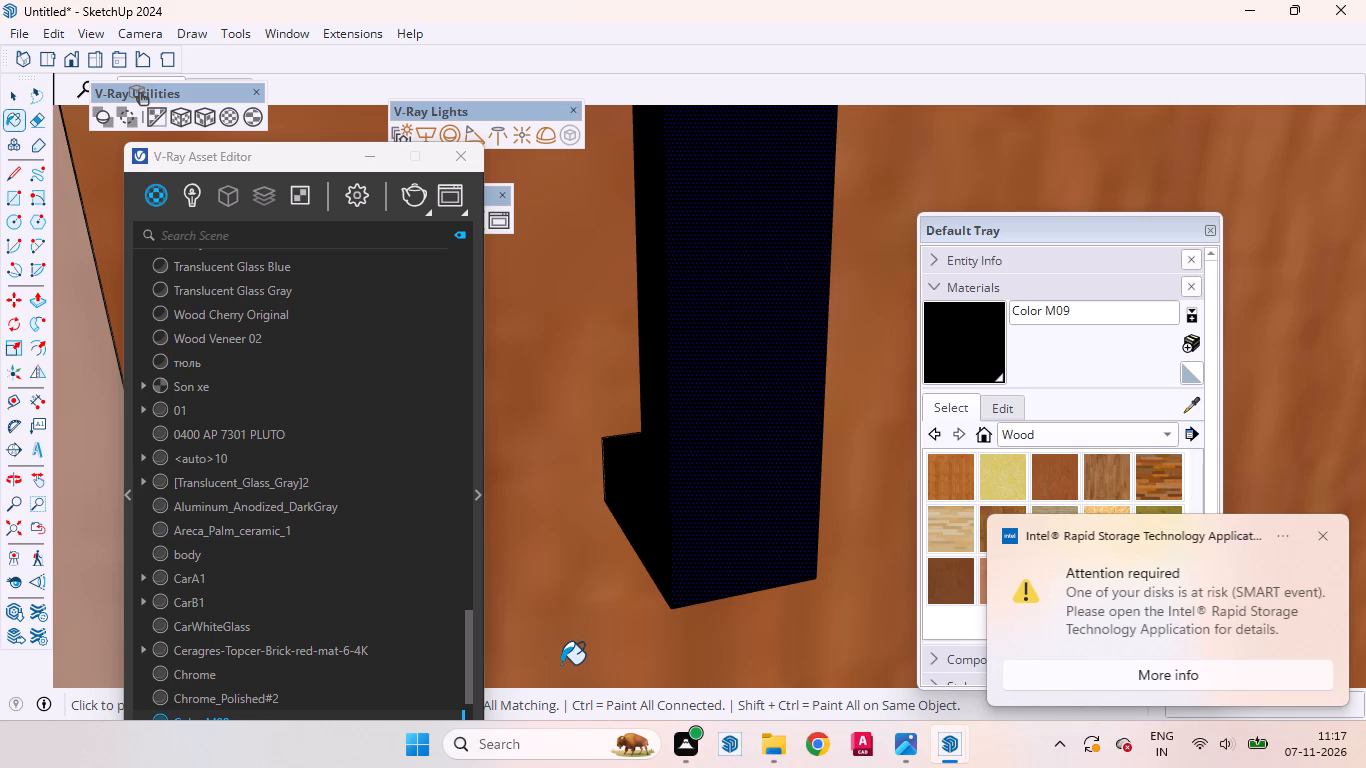
# Paint the underside of the car gate handle's top bracket with Color M09.
pyautogui.scroll(-1, 565, 664)
pyautogui.scroll(-3, 616, 599)
pyautogui.scroll(1, 687, 671)
pyautogui.scroll(-11, 691, 671)
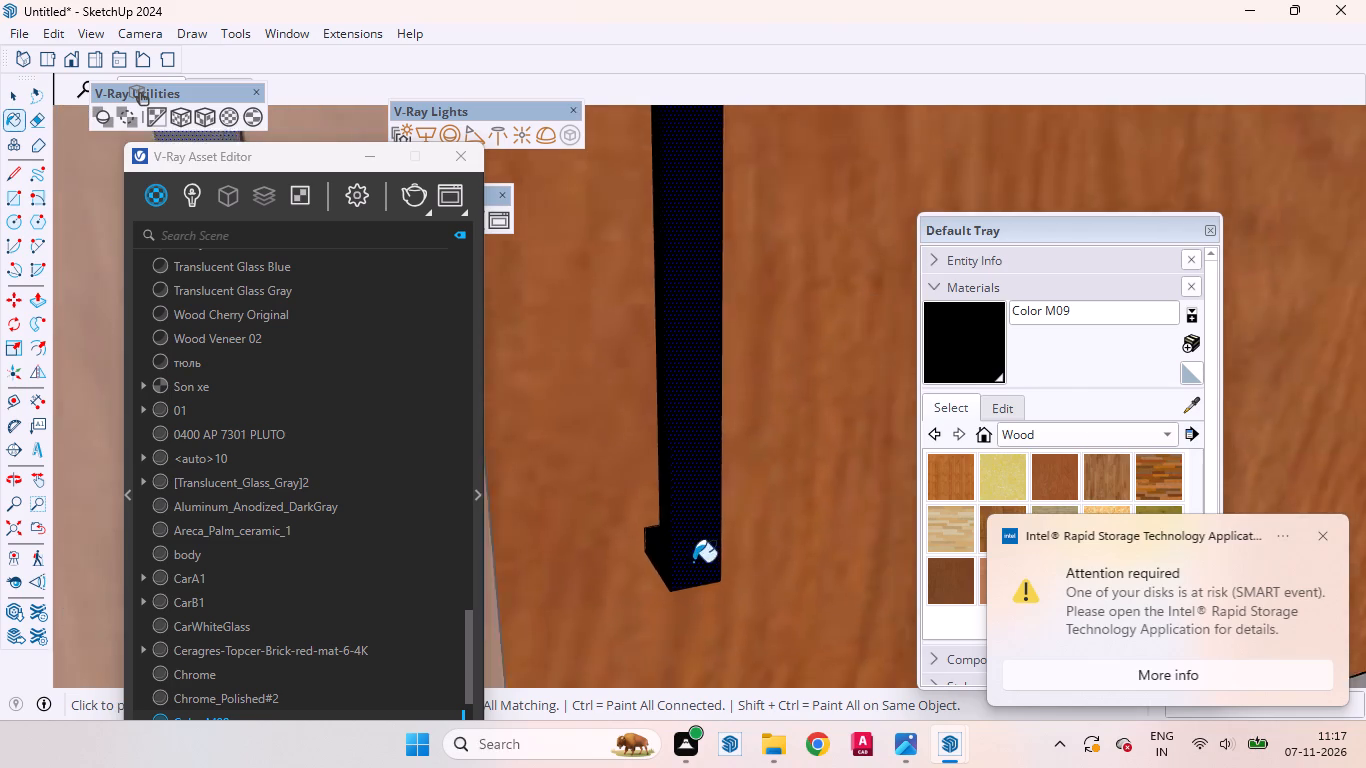
pyautogui.scroll(-6, 693, 562)
pyautogui.moveTo(683, 376); pyautogui.dragTo(787, 257, button='middle')
pyautogui.scroll(10, 768, 188)
pyautogui.scroll(-1, 768, 187)
pyautogui.scroll(8, 768, 187)
pyautogui.scroll(-2, 765, 186)
pyautogui.scroll(10, 765, 185)
pyautogui.click(784, 194)
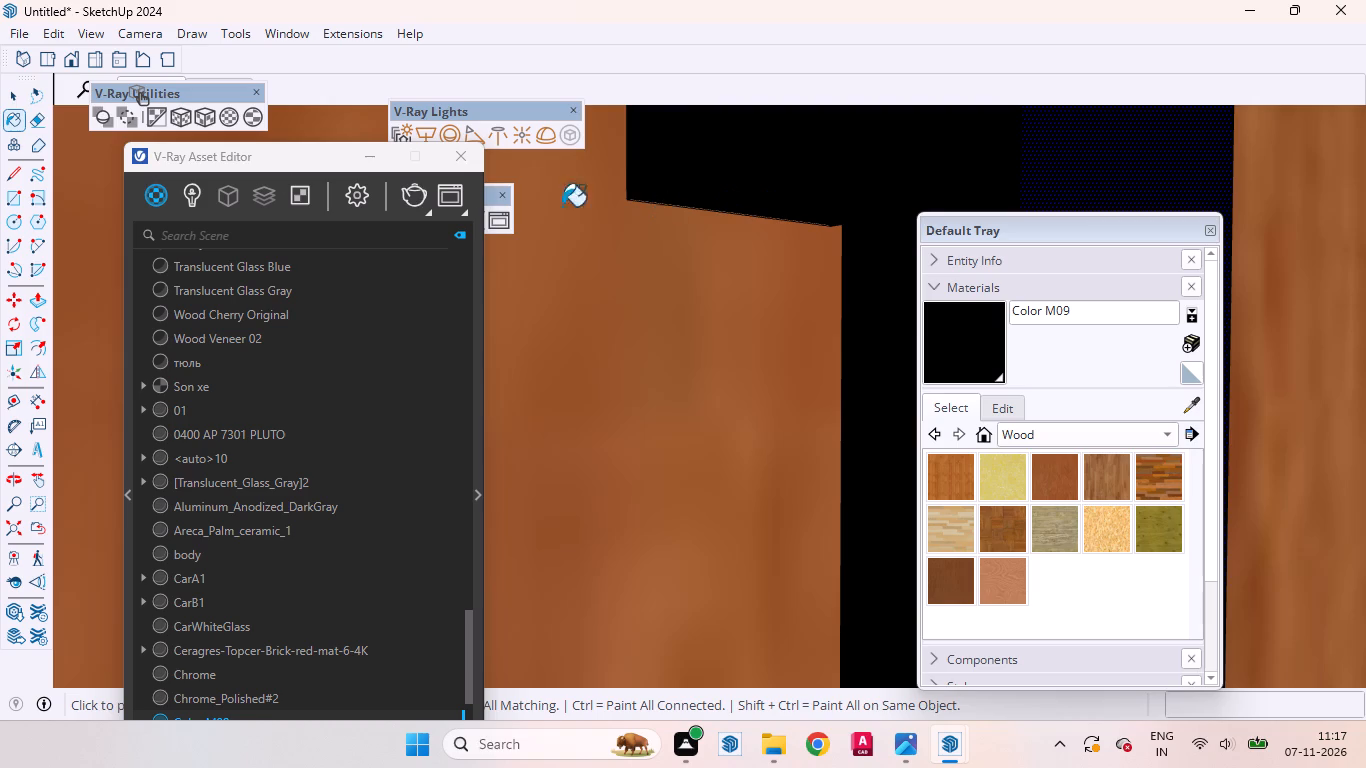
# Check the black handles on both car gate leaves from several angles and leave the gate's nested groups.
pyautogui.click(19, 99)
pyautogui.scroll(-5, 676, 328)
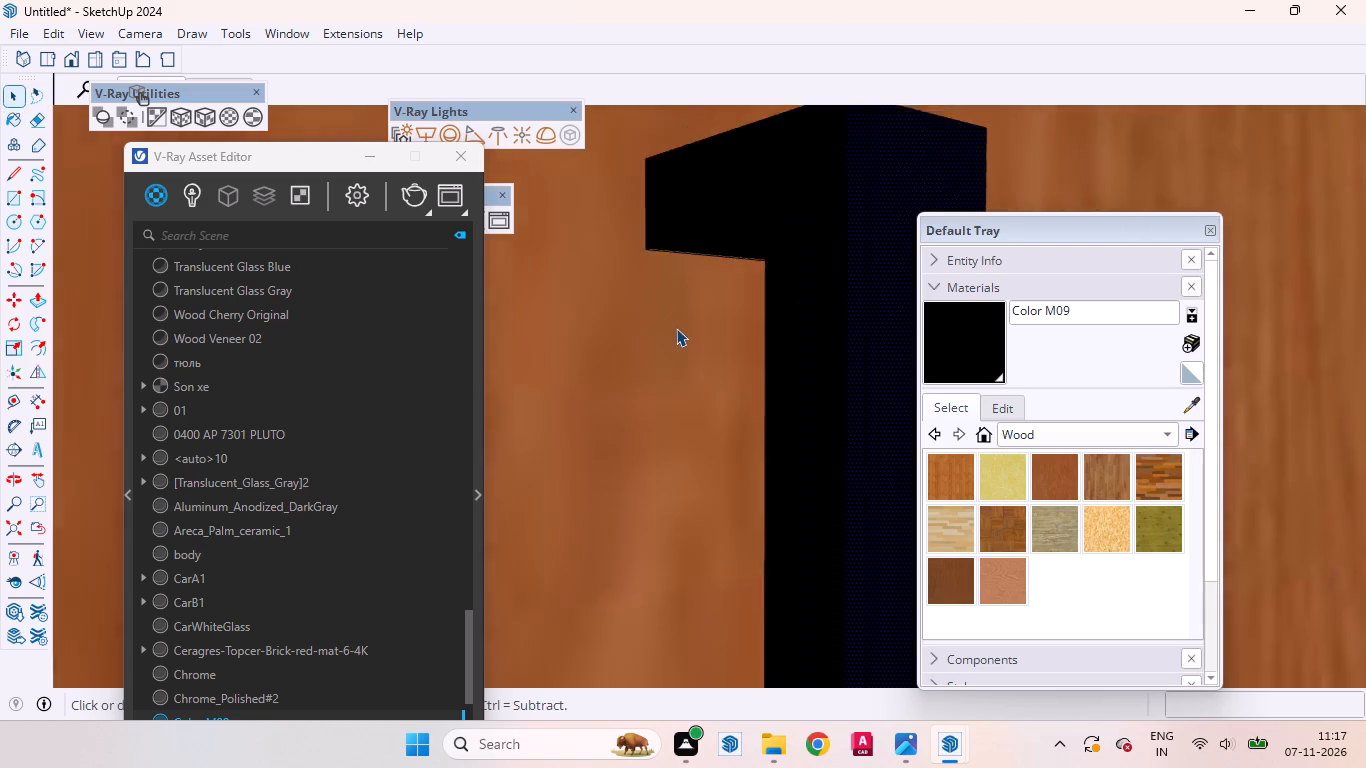
pyautogui.scroll(-11, 676, 328)
pyautogui.scroll(-2, 725, 428)
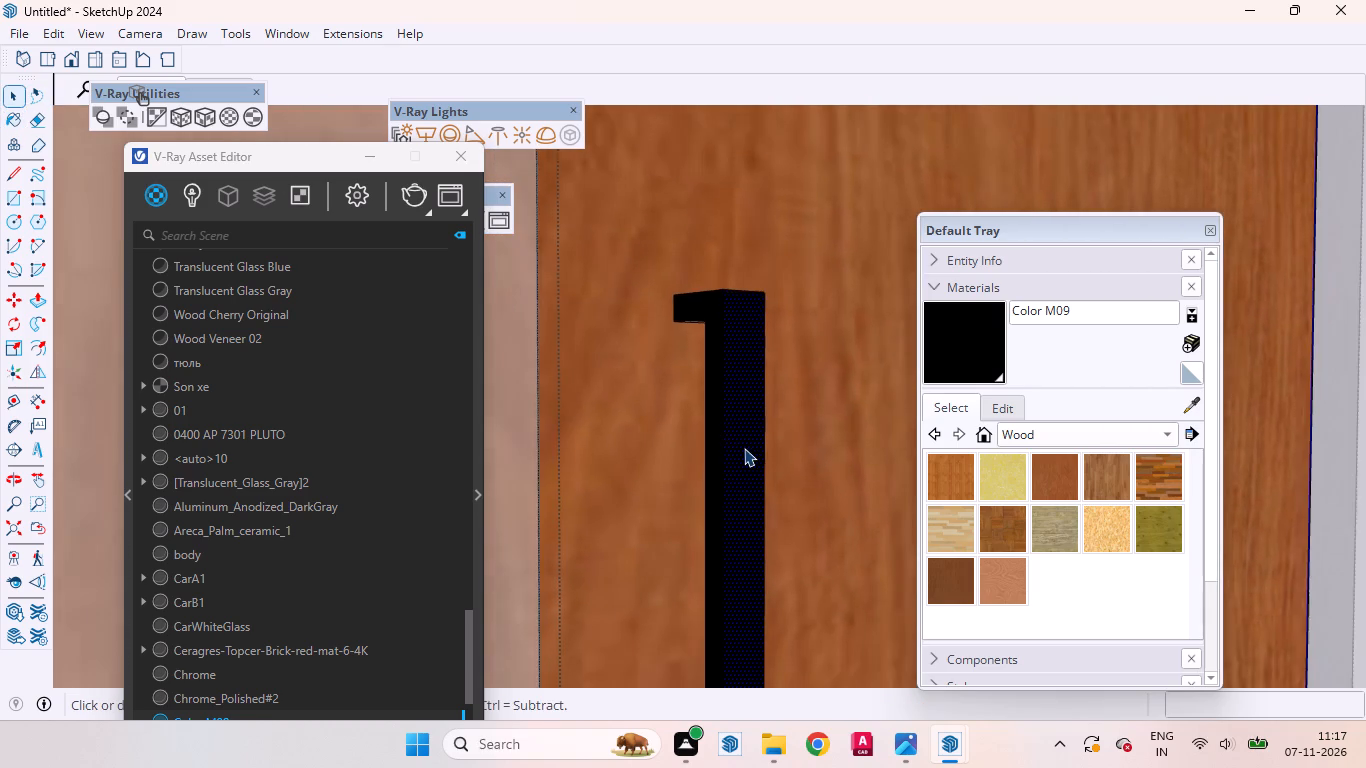
pyautogui.moveTo(743, 451); pyautogui.dragTo(648, 470, button='middle')
pyautogui.scroll(-12, 724, 465)
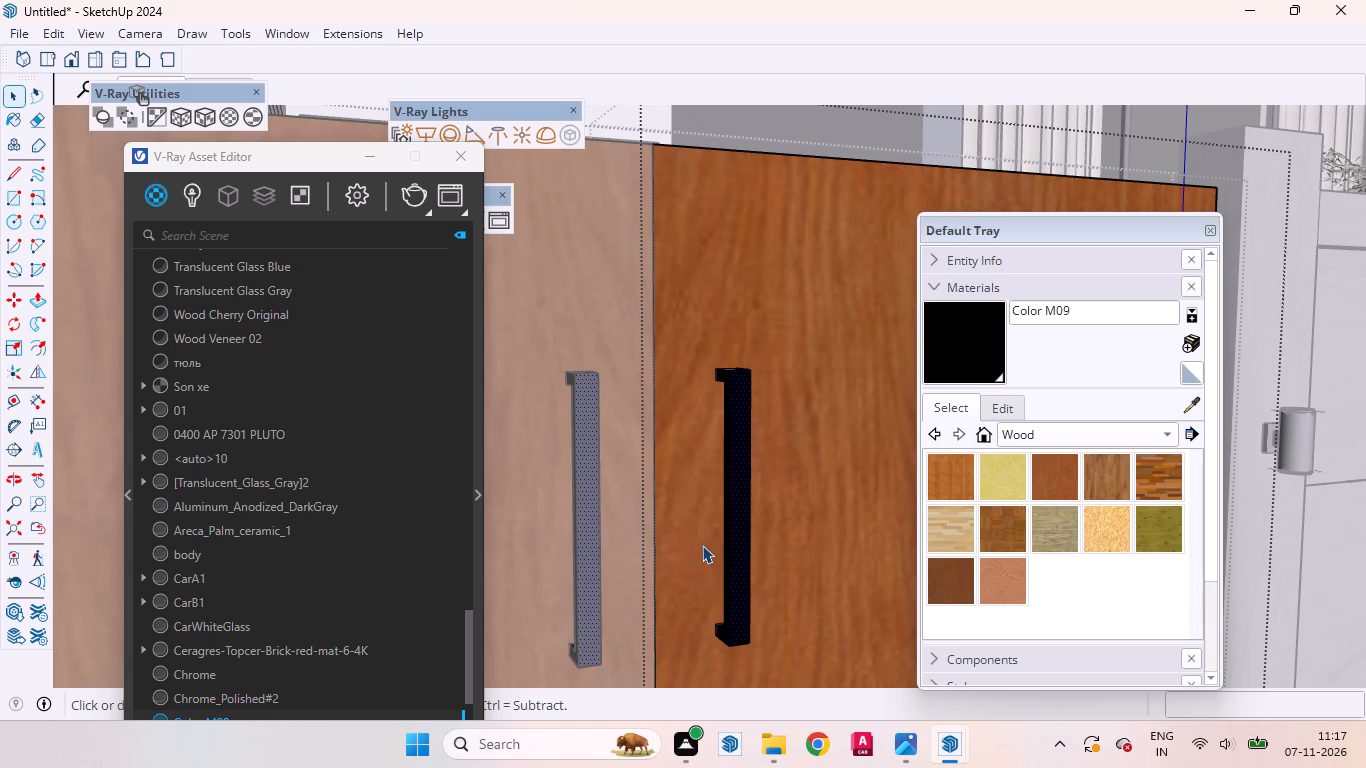
pyautogui.scroll(-2, 762, 452)
pyautogui.scroll(1, 762, 452)
pyautogui.scroll(-5, 762, 452)
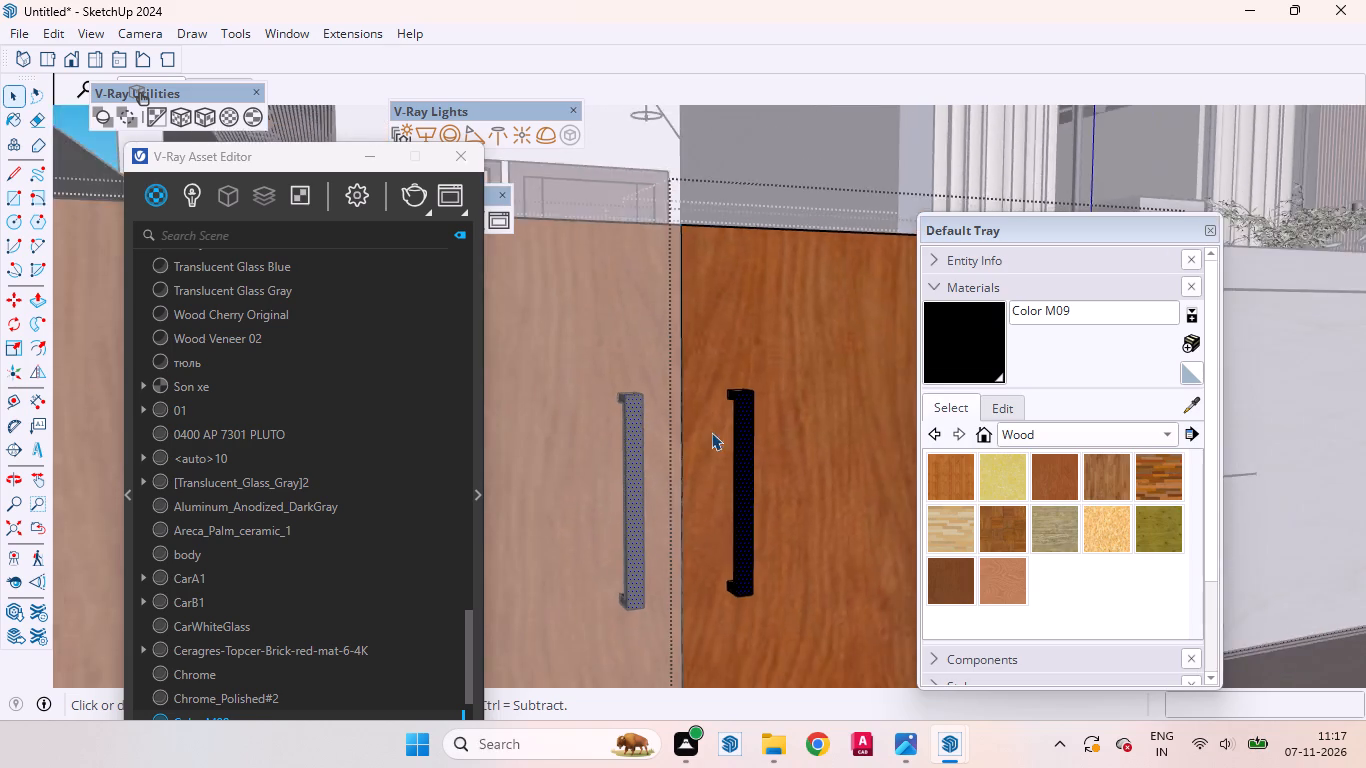
pyautogui.scroll(-3, 711, 432)
pyautogui.scroll(16, 736, 396)
pyautogui.moveTo(740, 467); pyautogui.dragTo(742, 570, button='middle')
pyautogui.scroll(1, 743, 570)
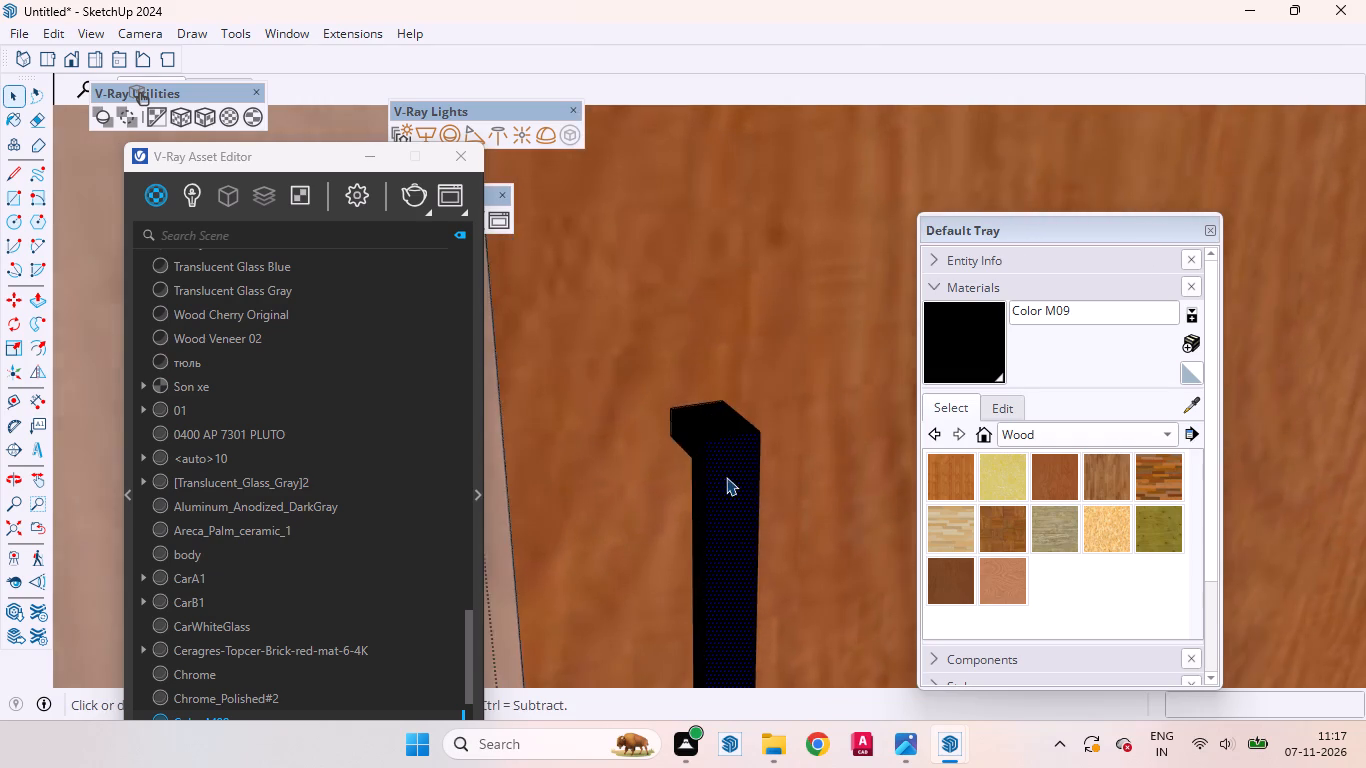
pyautogui.scroll(-20, 726, 477)
pyautogui.scroll(-20, 726, 477)
pyautogui.scroll(-2, 726, 477)
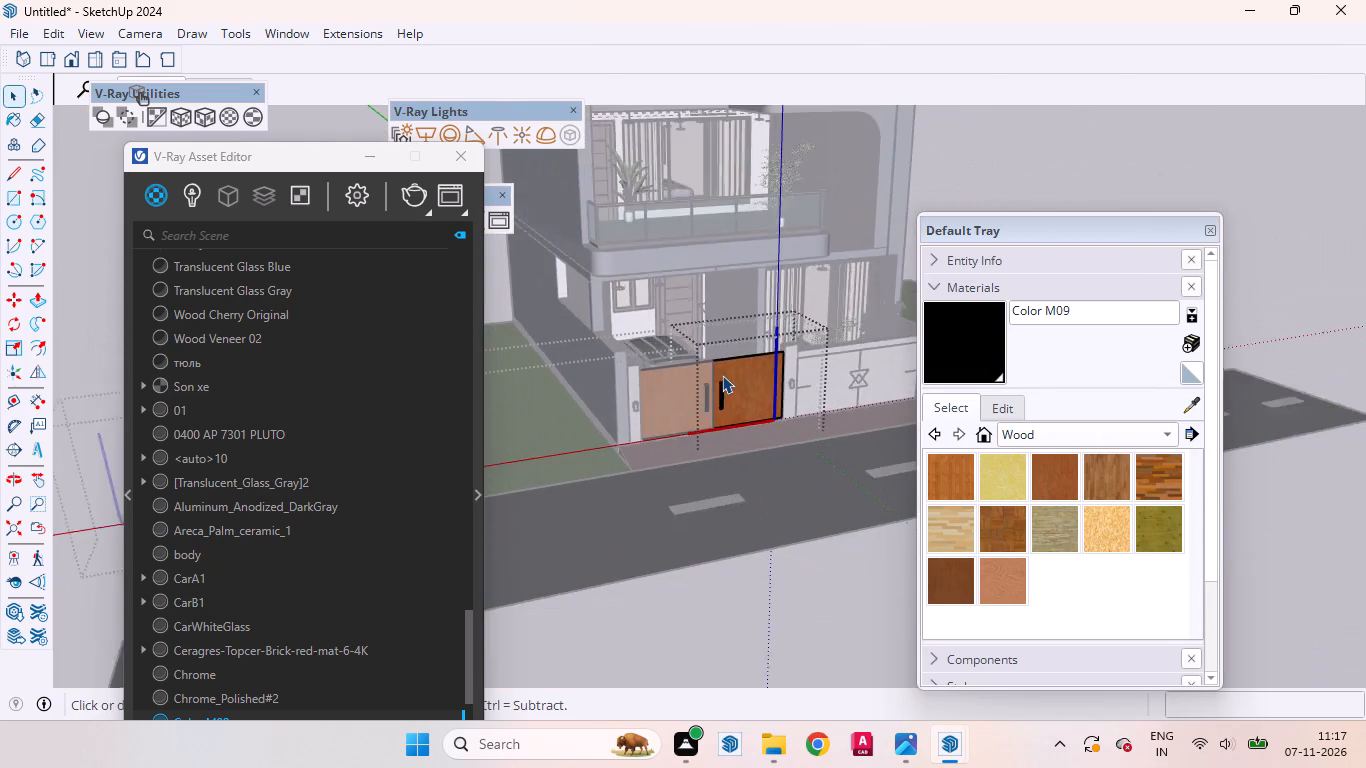
pyautogui.scroll(-3, 722, 375)
pyautogui.doubleClick(1000, 156)
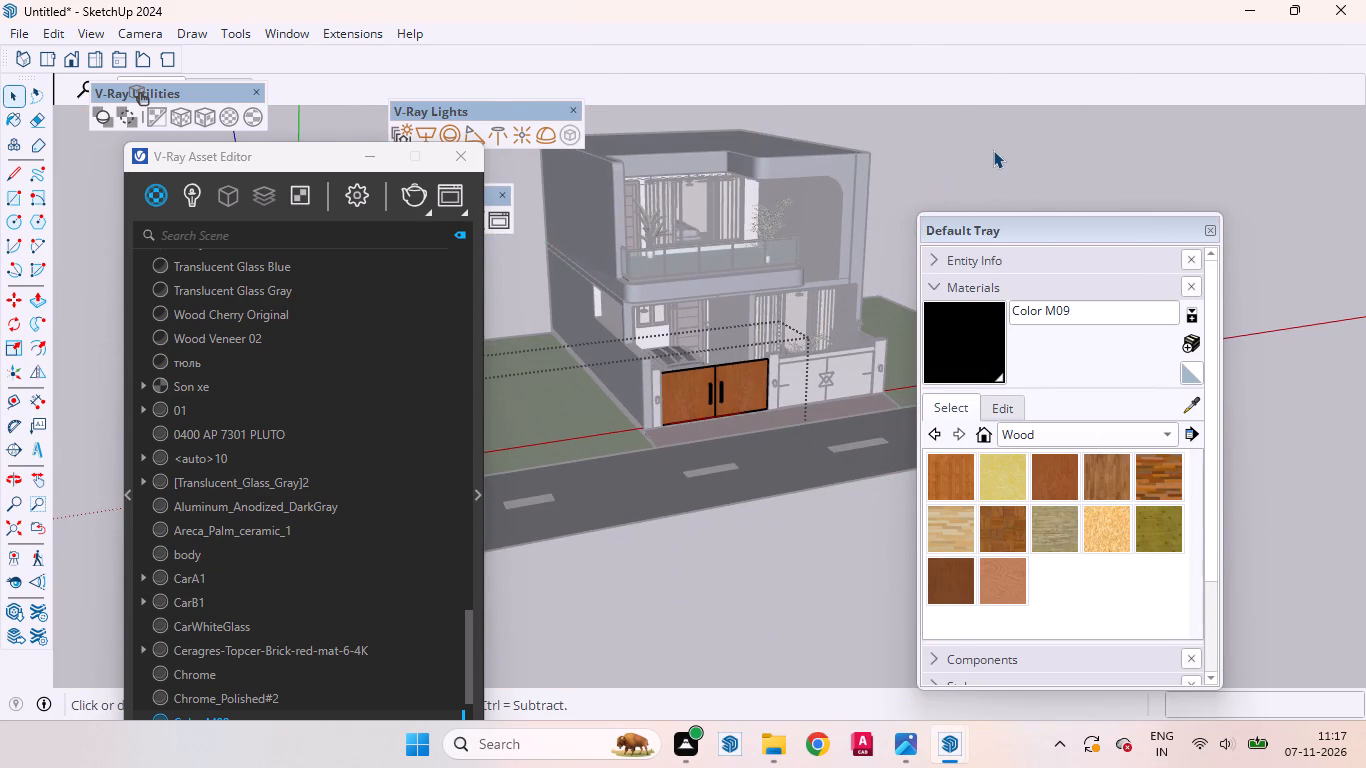
pyautogui.doubleClick(993, 148)
# Examine the car gate, the carport behind it and the upper-floor slatted wall panel from the front.
pyautogui.scroll(1, 763, 329)
pyautogui.scroll(-1, 763, 329)
pyautogui.scroll(7, 763, 329)
pyautogui.moveTo(743, 413); pyautogui.dragTo(626, 347, button='middle')
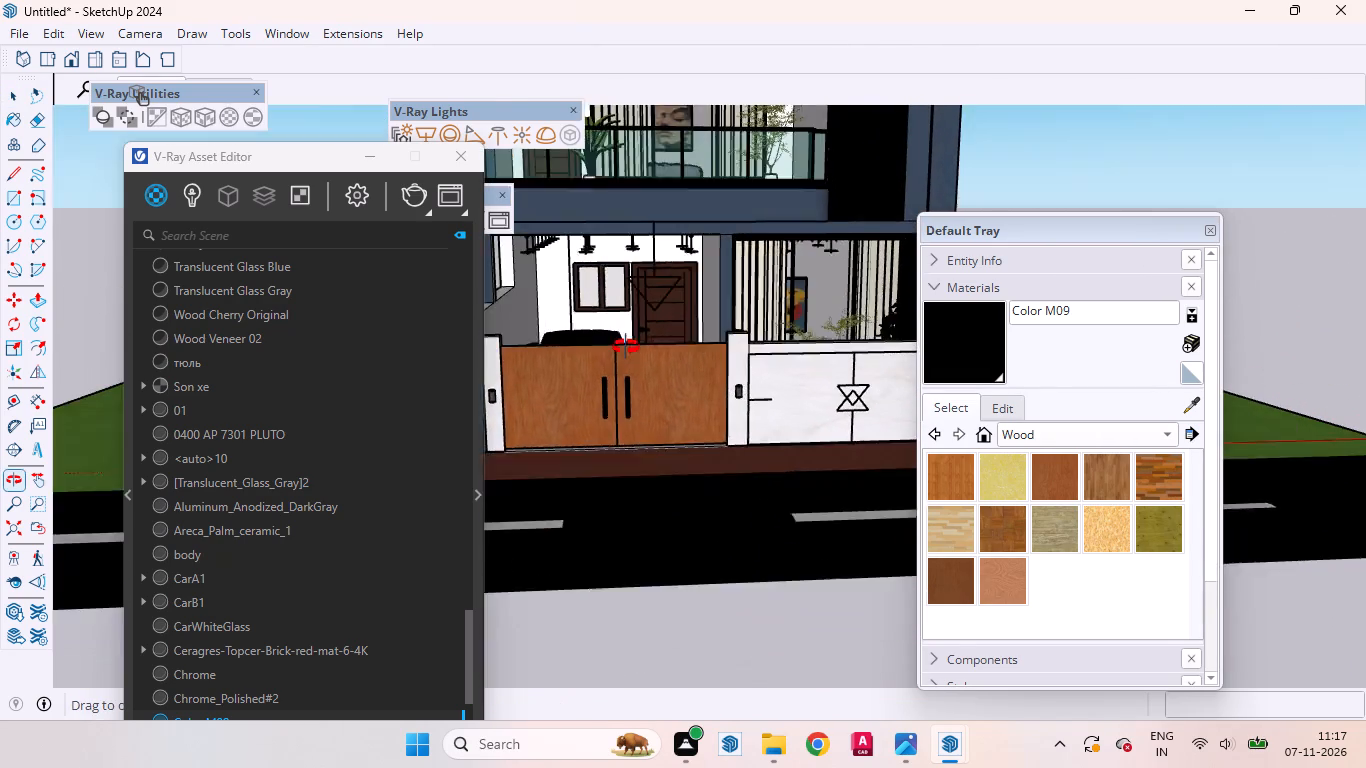
pyautogui.moveTo(626, 347); pyautogui.dragTo(625, 344, button='middle')
pyautogui.scroll(10, 625, 344)
pyautogui.scroll(-12, 661, 332)
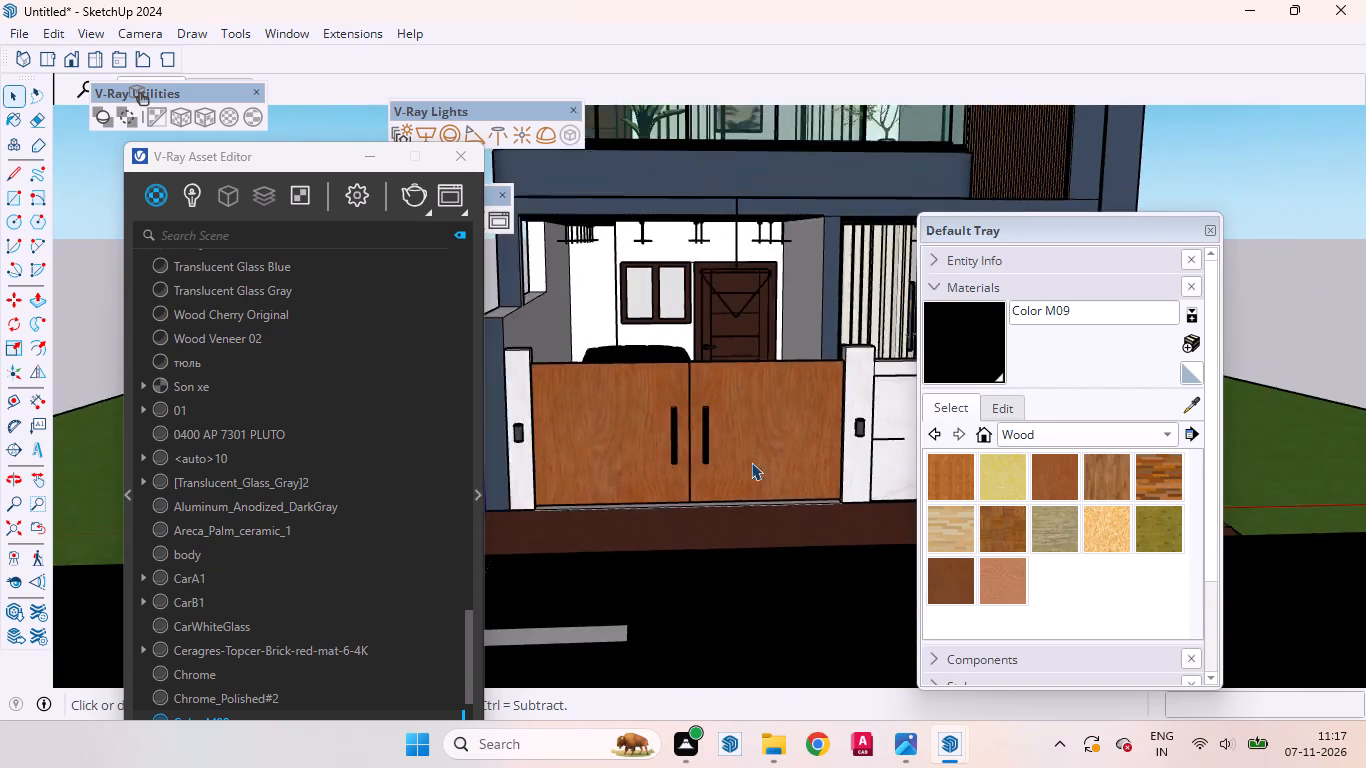
pyautogui.scroll(-2, 751, 462)
pyautogui.scroll(8, 703, 330)
pyautogui.scroll(-1, 705, 345)
pyautogui.scroll(1, 705, 345)
pyautogui.scroll(-1, 705, 345)
pyautogui.scroll(2, 697, 344)
pyautogui.scroll(-6, 689, 326)
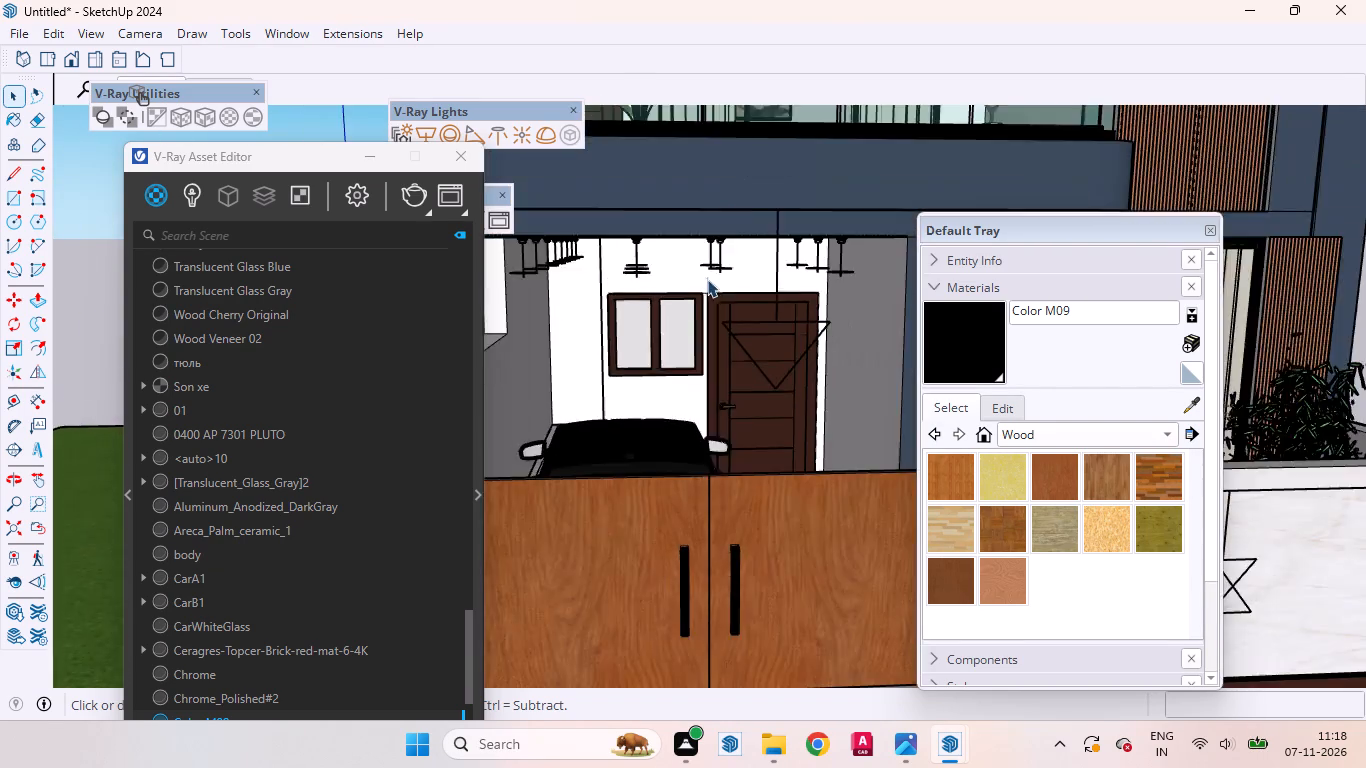
pyautogui.scroll(-2, 707, 279)
pyautogui.moveTo(734, 417); pyautogui.dragTo(721, 434, button='middle')
pyautogui.scroll(-4, 697, 510)
pyautogui.scroll(1, 939, 143)
pyautogui.scroll(-1, 939, 143)
pyautogui.scroll(20, 941, 143)
pyautogui.scroll(4, 941, 143)
pyautogui.scroll(-1, 825, 236)
pyautogui.scroll(2, 825, 236)
pyautogui.scroll(-7, 825, 236)
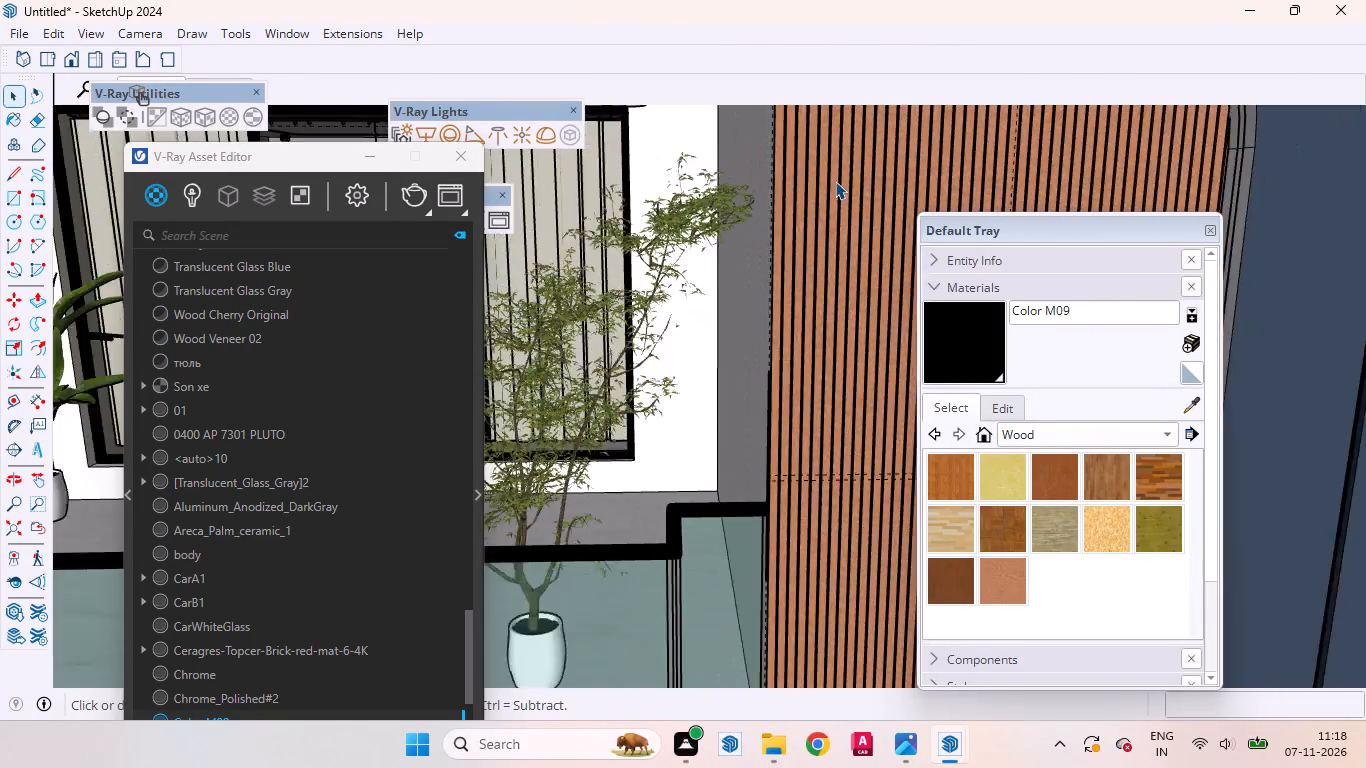
pyautogui.scroll(-17, 835, 181)
pyautogui.moveTo(667, 495); pyautogui.dragTo(637, 439, button='middle')
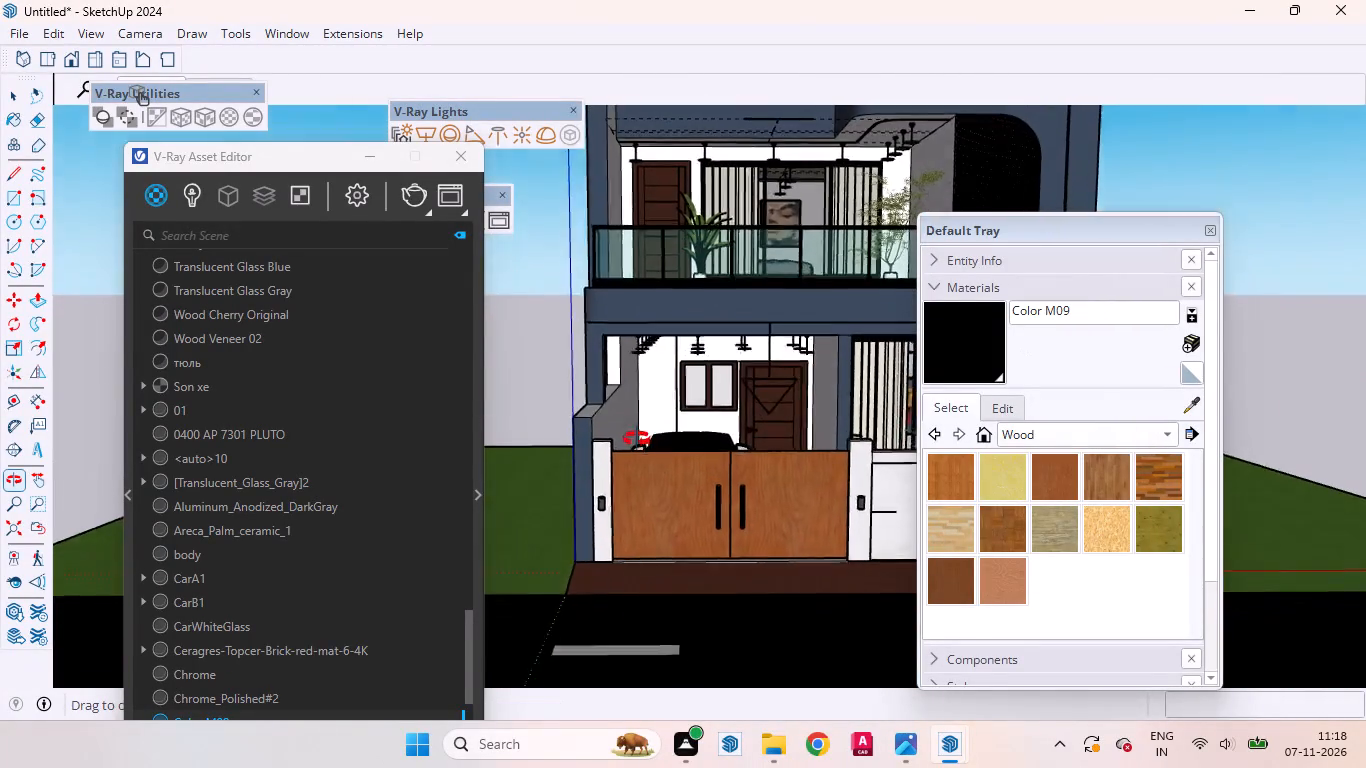
pyautogui.moveTo(637, 439); pyautogui.dragTo(627, 432, button='middle')
pyautogui.scroll(9, 653, 437)
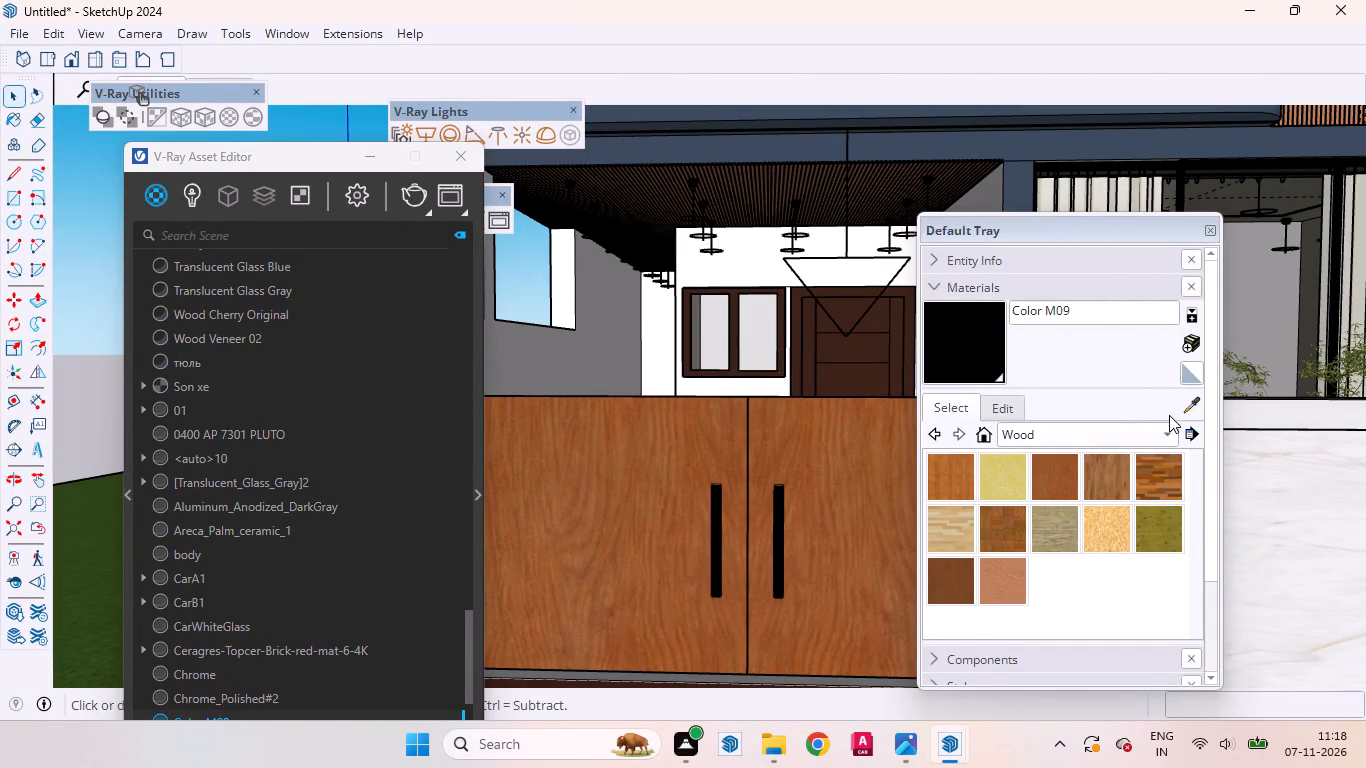
# Sample the Wood Cherry Original material from the car gate leaf.
pyautogui.click(1186, 402)
pyautogui.click(858, 447)
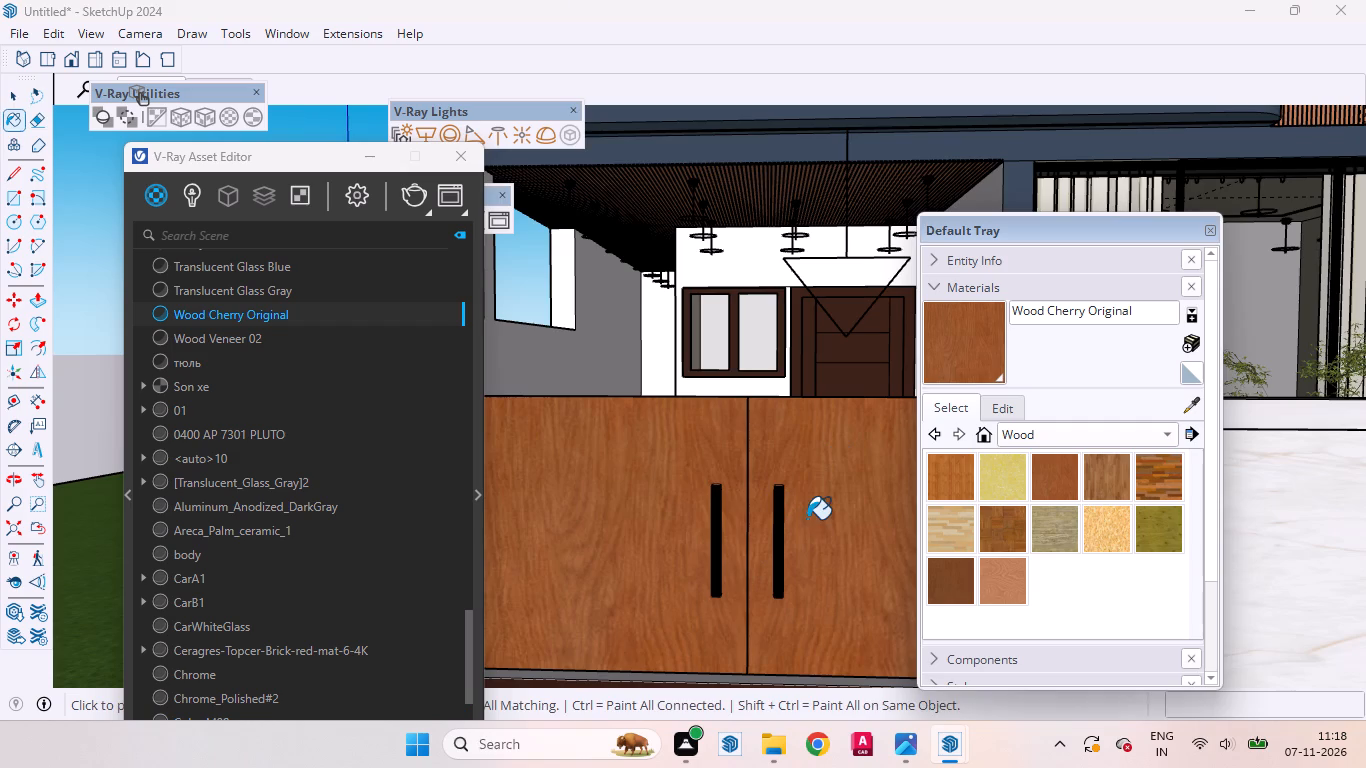
pyautogui.press('space')
# Open the upper-floor slatted wall panel's group, paint its slats with Wood Cherry Original, and leave the group.
pyautogui.scroll(-18, 747, 513)
pyautogui.scroll(11, 837, 280)
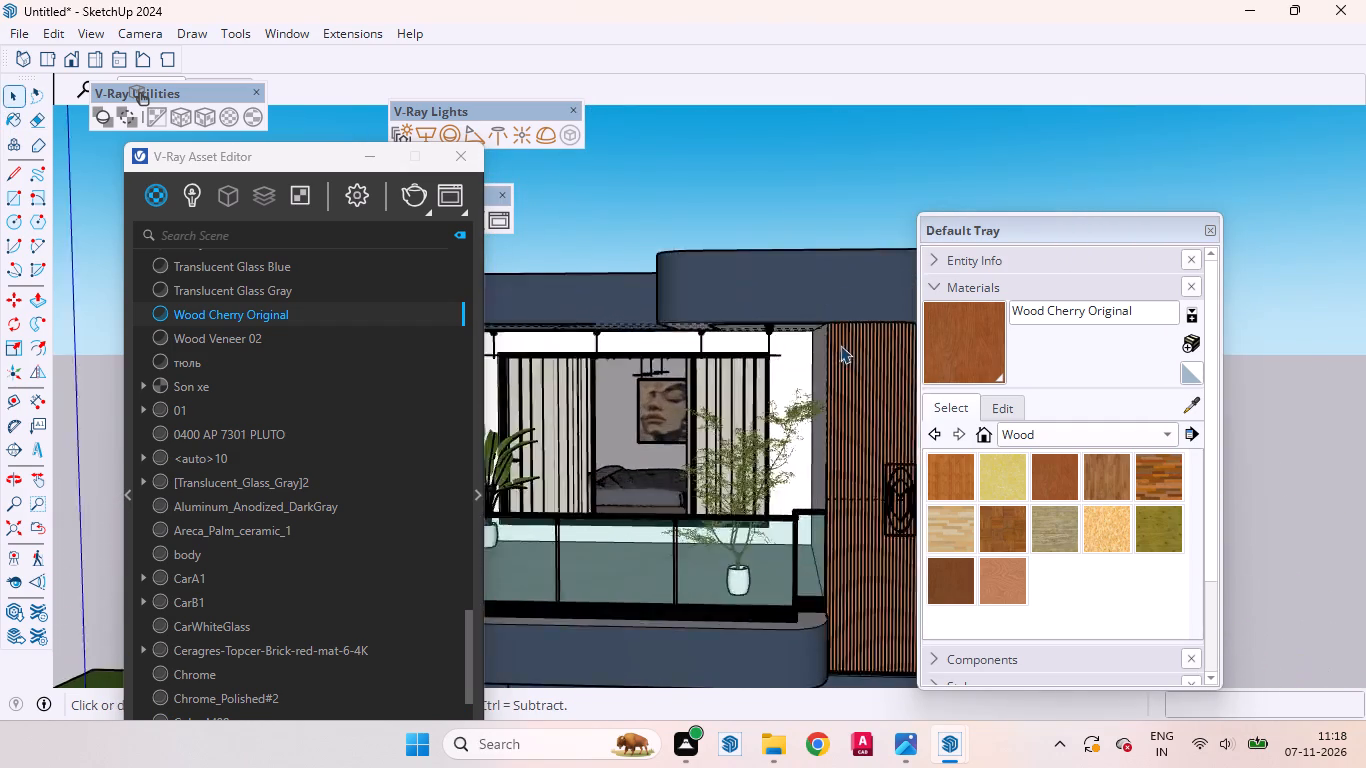
pyautogui.scroll(5, 840, 345)
pyautogui.scroll(-3, 842, 355)
pyautogui.scroll(20, 842, 355)
pyautogui.scroll(3, 842, 355)
pyautogui.click(821, 327)
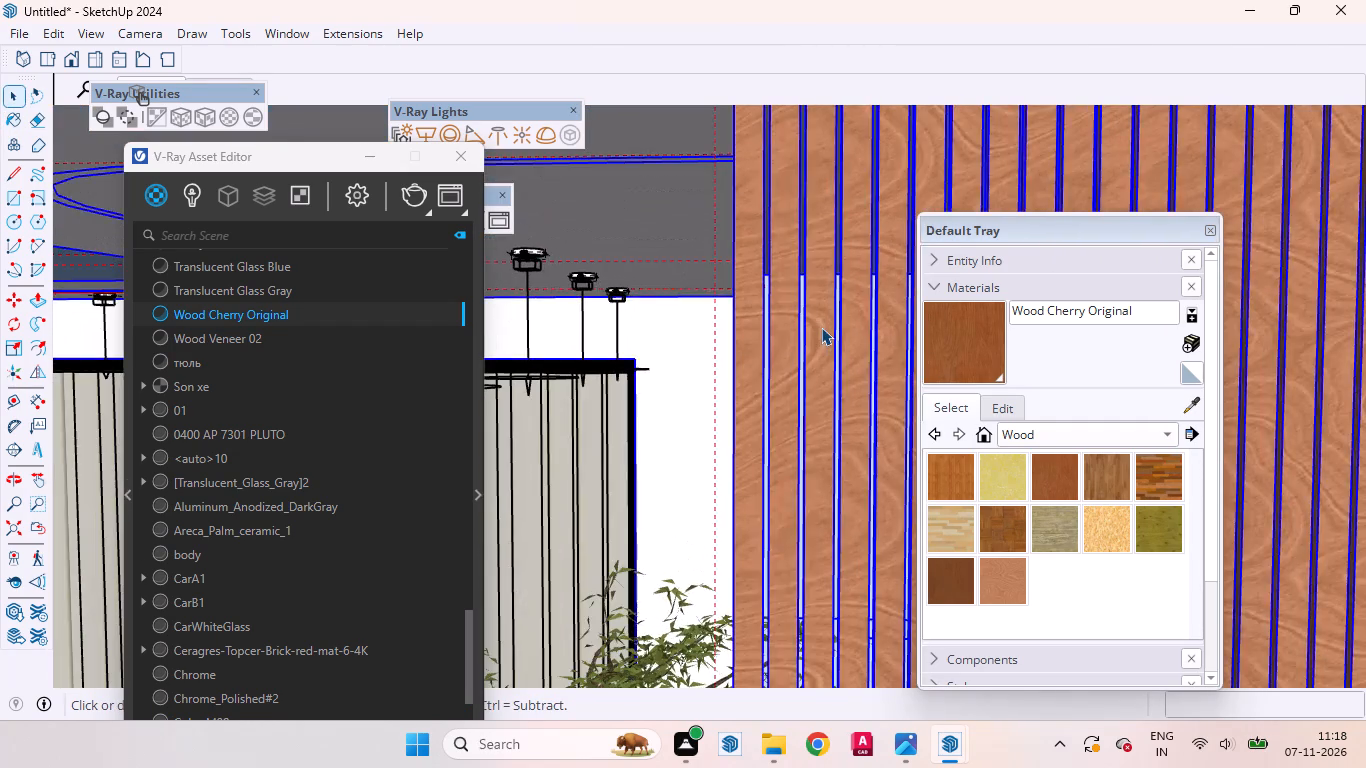
pyautogui.click(821, 327)
pyautogui.click(821, 327)
pyautogui.click(978, 324)
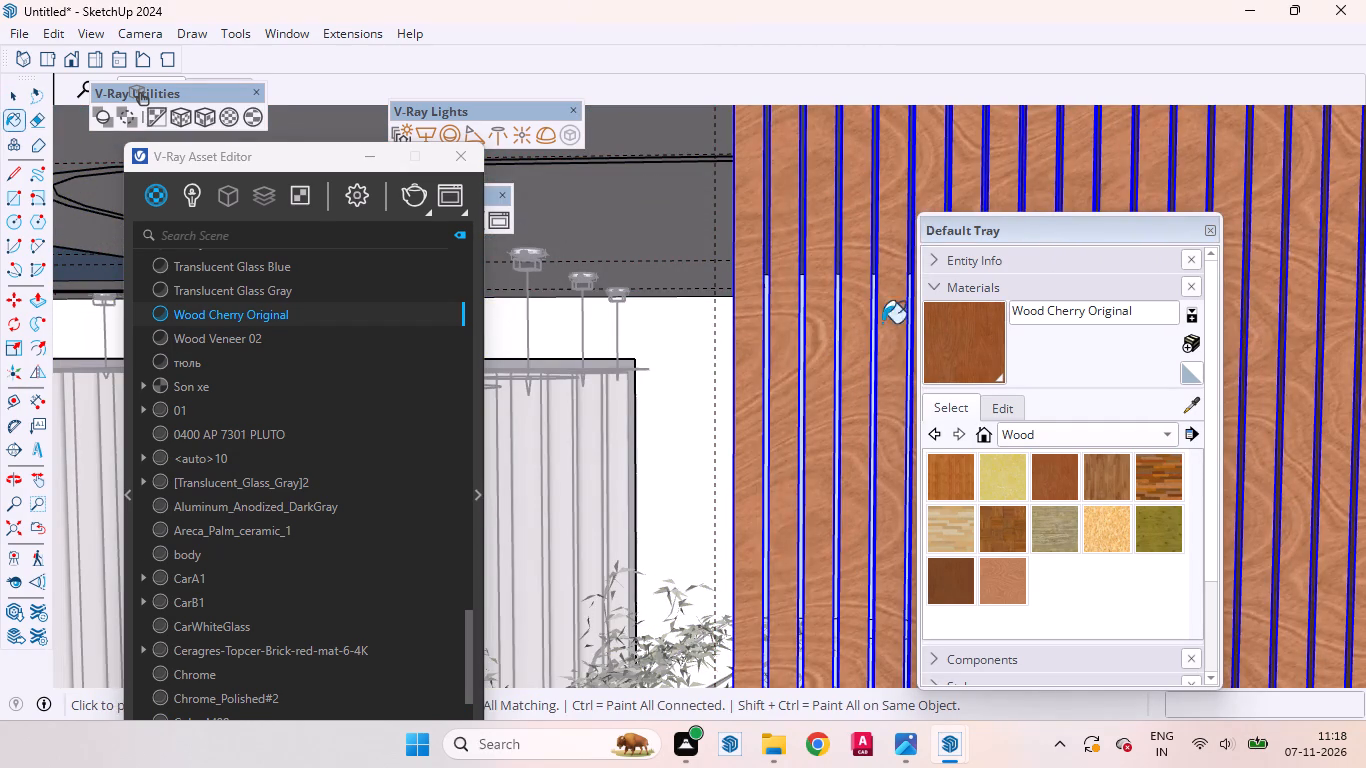
pyautogui.click(811, 316)
pyautogui.scroll(-15, 842, 393)
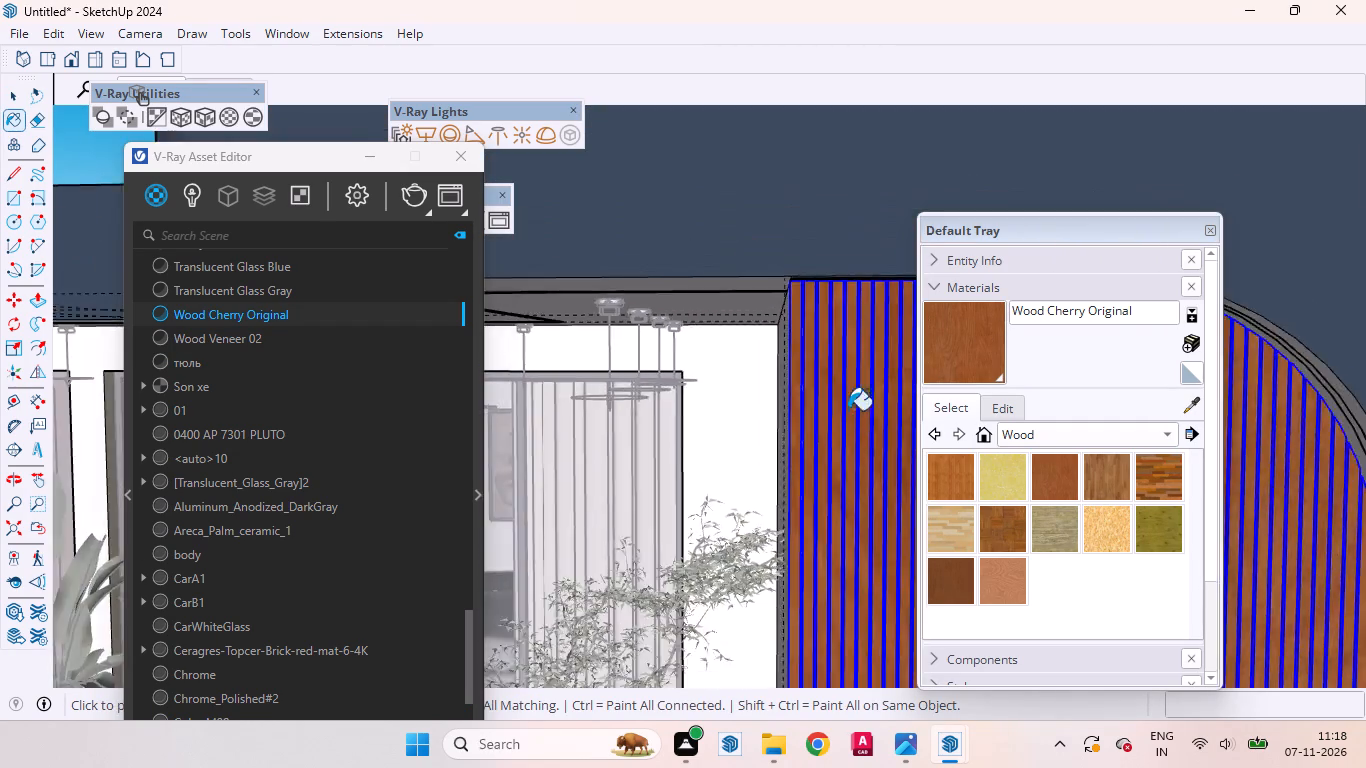
pyautogui.scroll(-7, 848, 410)
pyautogui.scroll(1, 850, 410)
pyautogui.scroll(-8, 851, 410)
pyautogui.scroll(1, 823, 391)
pyautogui.scroll(-9, 822, 390)
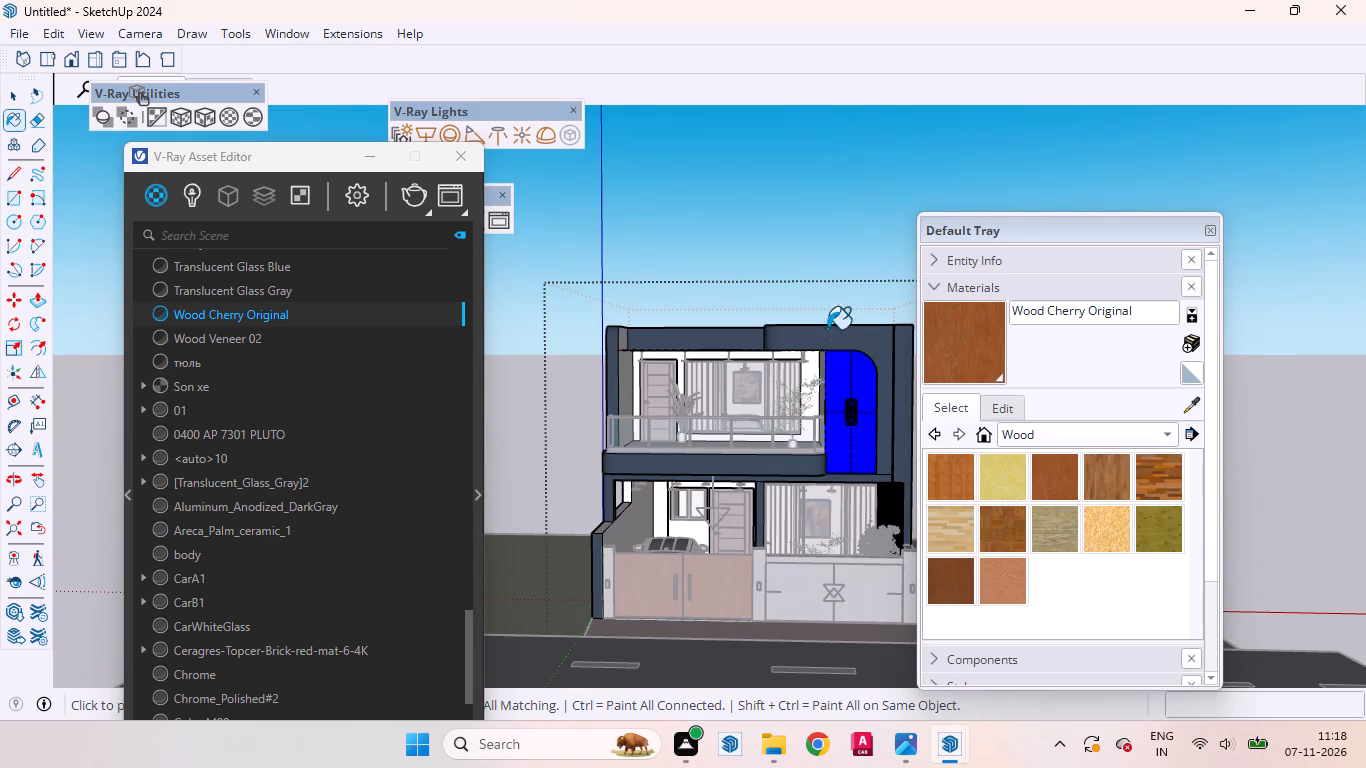
pyautogui.press('space')
pyautogui.click(810, 237)
pyautogui.click(800, 229)
# Open the ground-floor slatted panel's group beside the curtained window, paint its slats with Wood Cherry Original, and leave the group.
pyautogui.scroll(-5, 784, 258)
pyautogui.scroll(5, 841, 399)
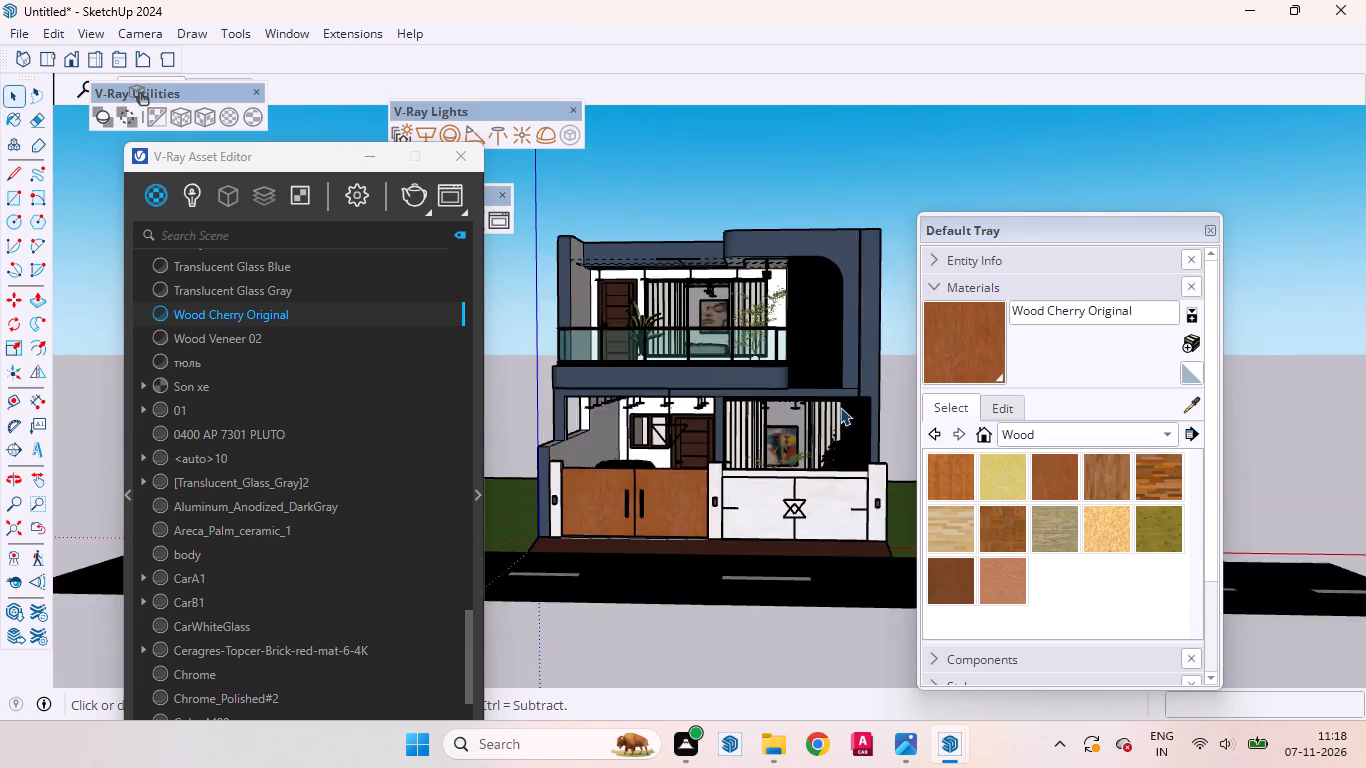
pyautogui.scroll(18, 840, 407)
pyautogui.doubleClick(872, 422)
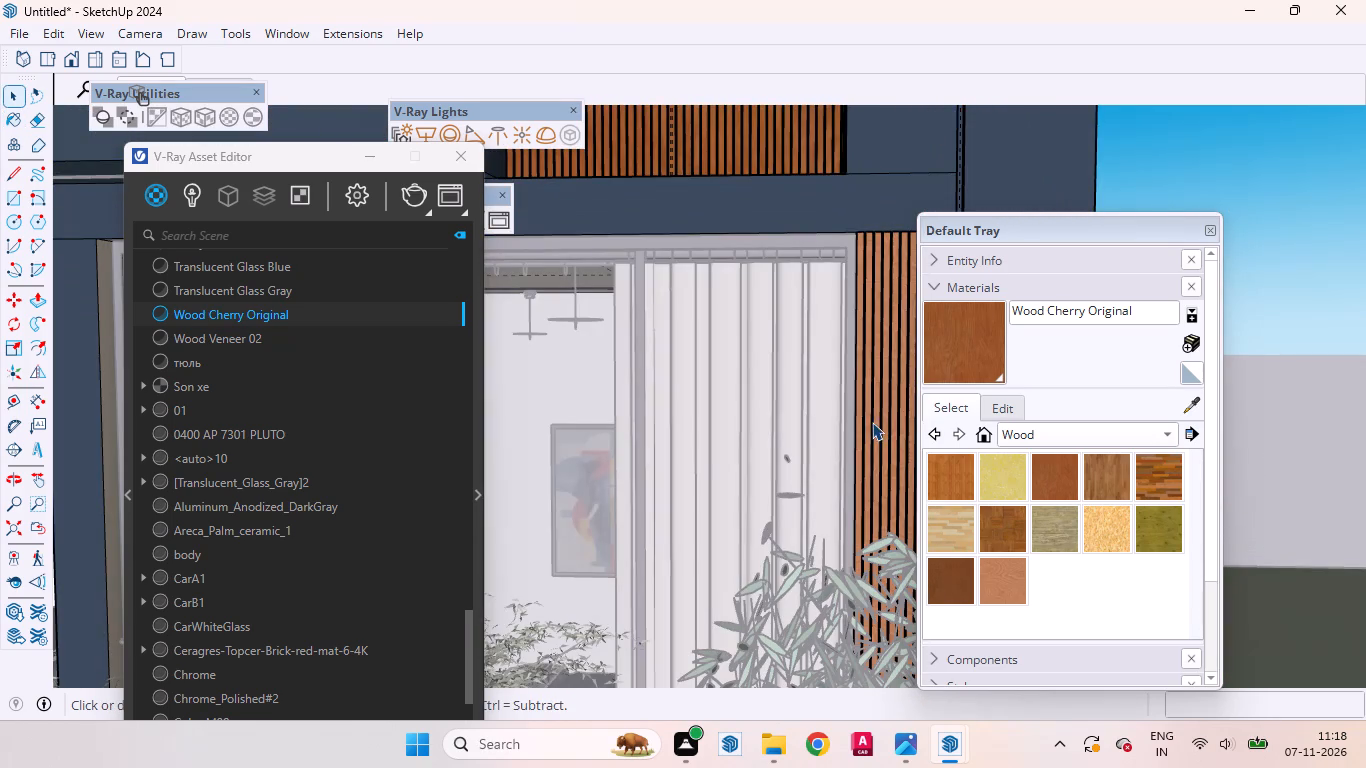
pyautogui.click(874, 394)
pyautogui.click(954, 336)
pyautogui.click(875, 408)
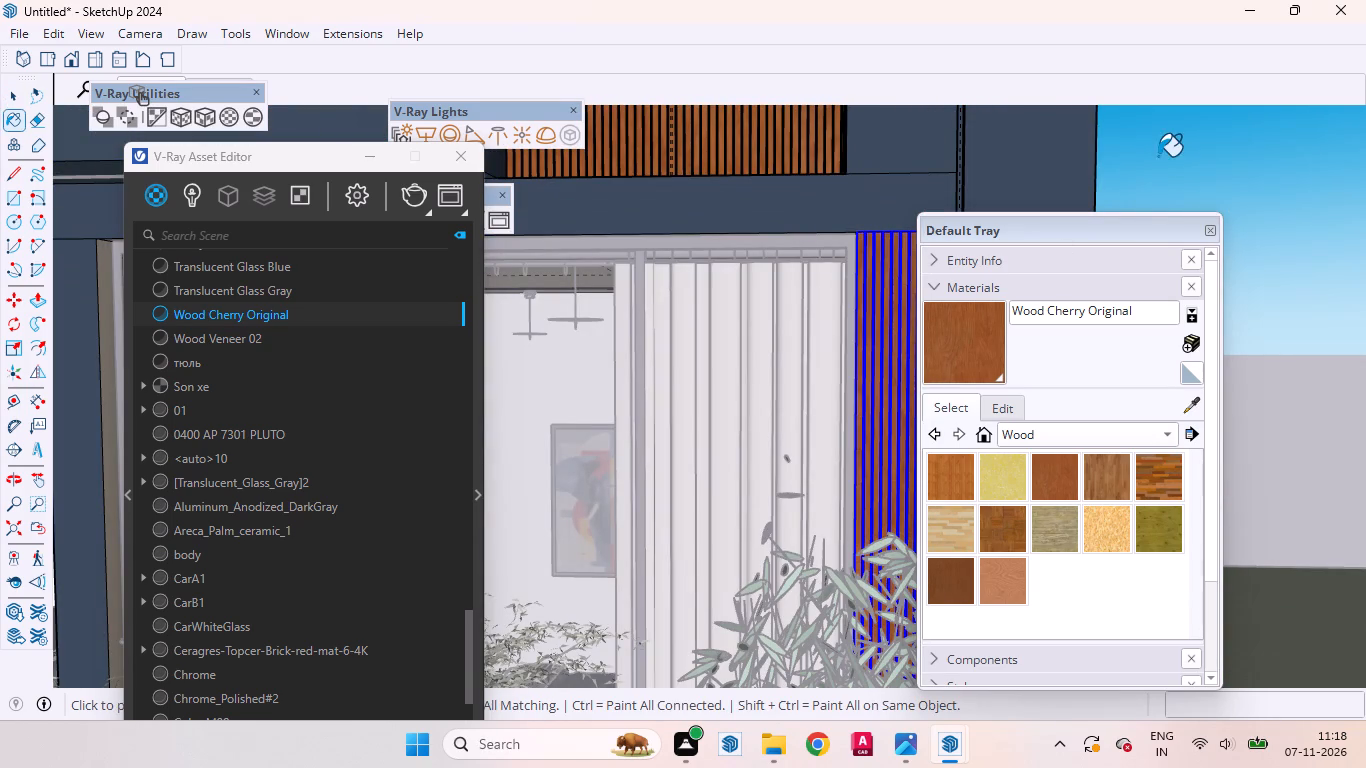
pyautogui.press('space')
pyautogui.scroll(-20, 1242, 256)
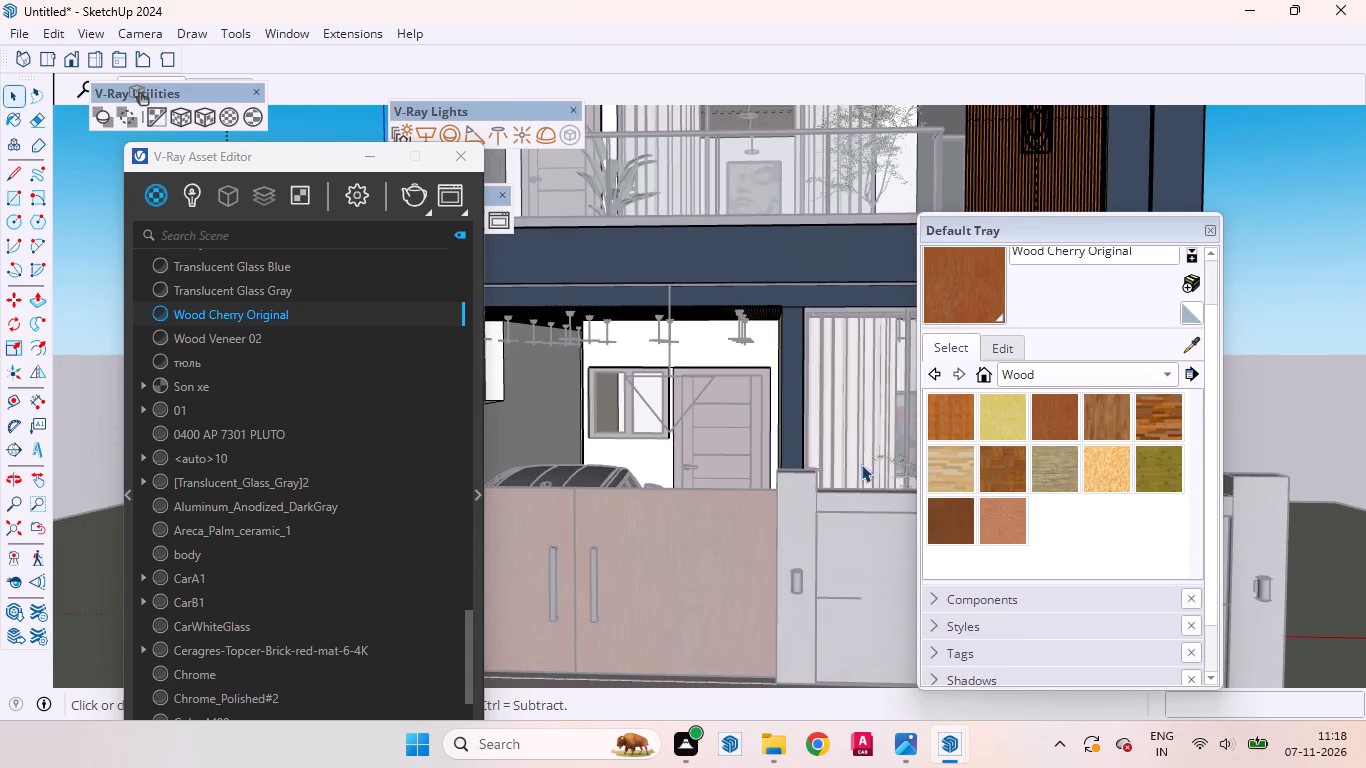
pyautogui.scroll(-8, 861, 464)
pyautogui.scroll(14, 672, 287)
pyautogui.scroll(-2, 696, 266)
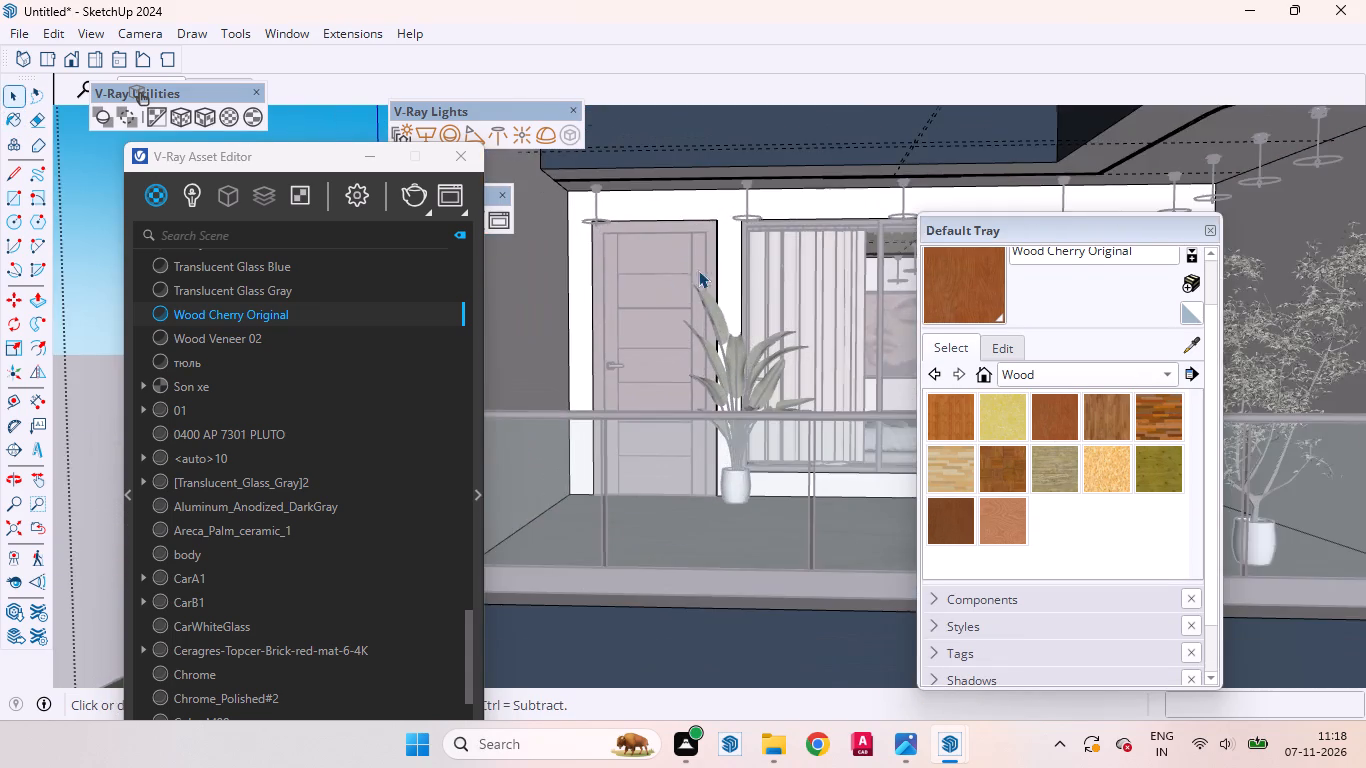
pyautogui.scroll(-15, 698, 270)
pyautogui.tripleClick(694, 194)
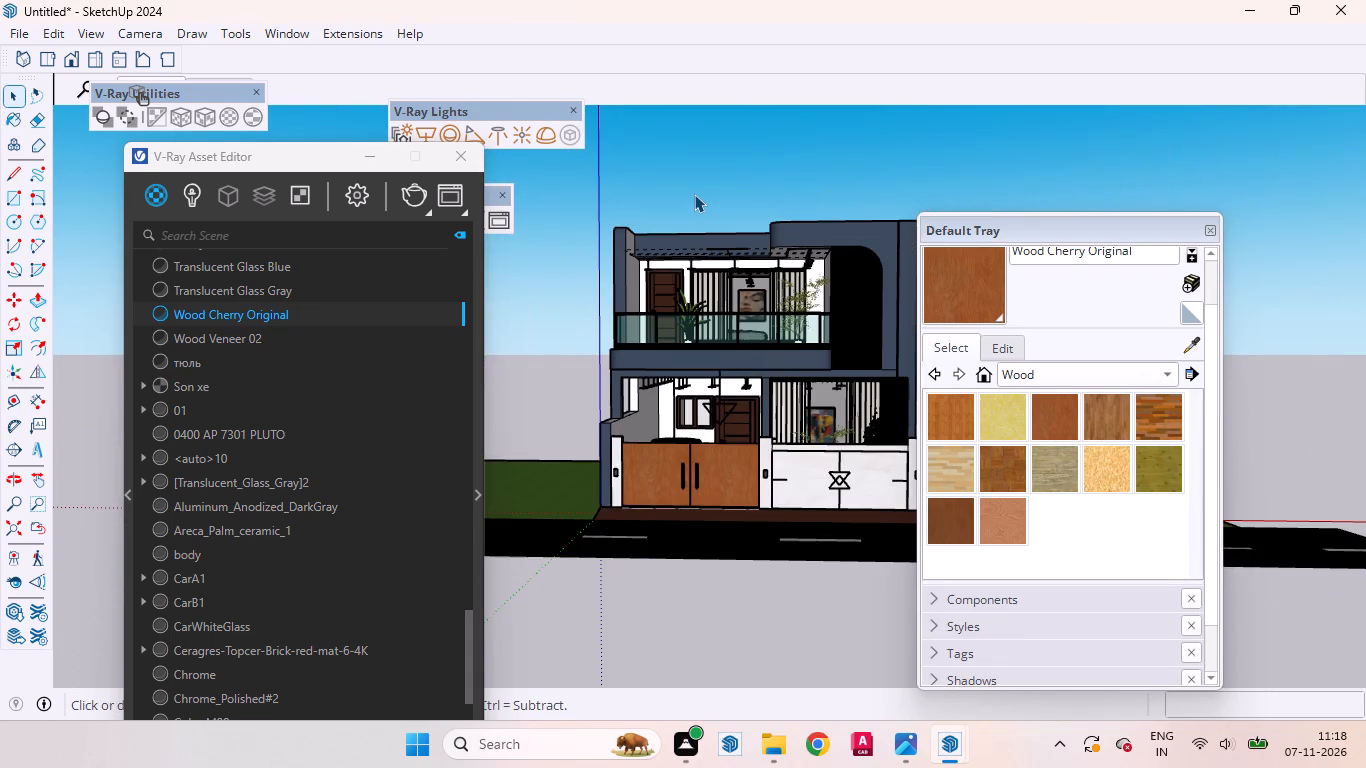
# Open the carport door leaf's group and paint its upper panels and handle-side stile with Wood Cherry Original.
pyautogui.scroll(-4, 703, 344)
pyautogui.scroll(14, 770, 356)
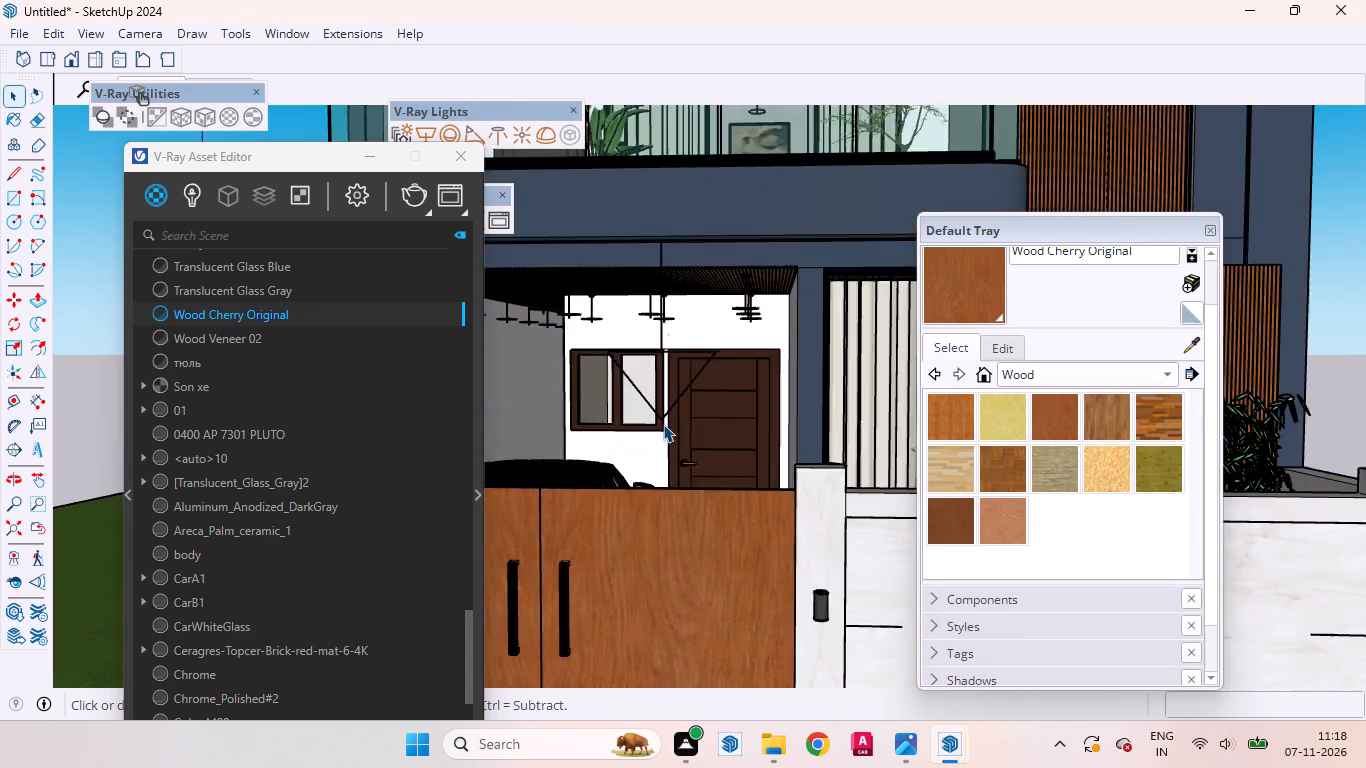
pyautogui.scroll(16, 663, 424)
pyautogui.scroll(-1, 714, 395)
pyautogui.doubleClick(714, 394)
pyautogui.click(708, 396)
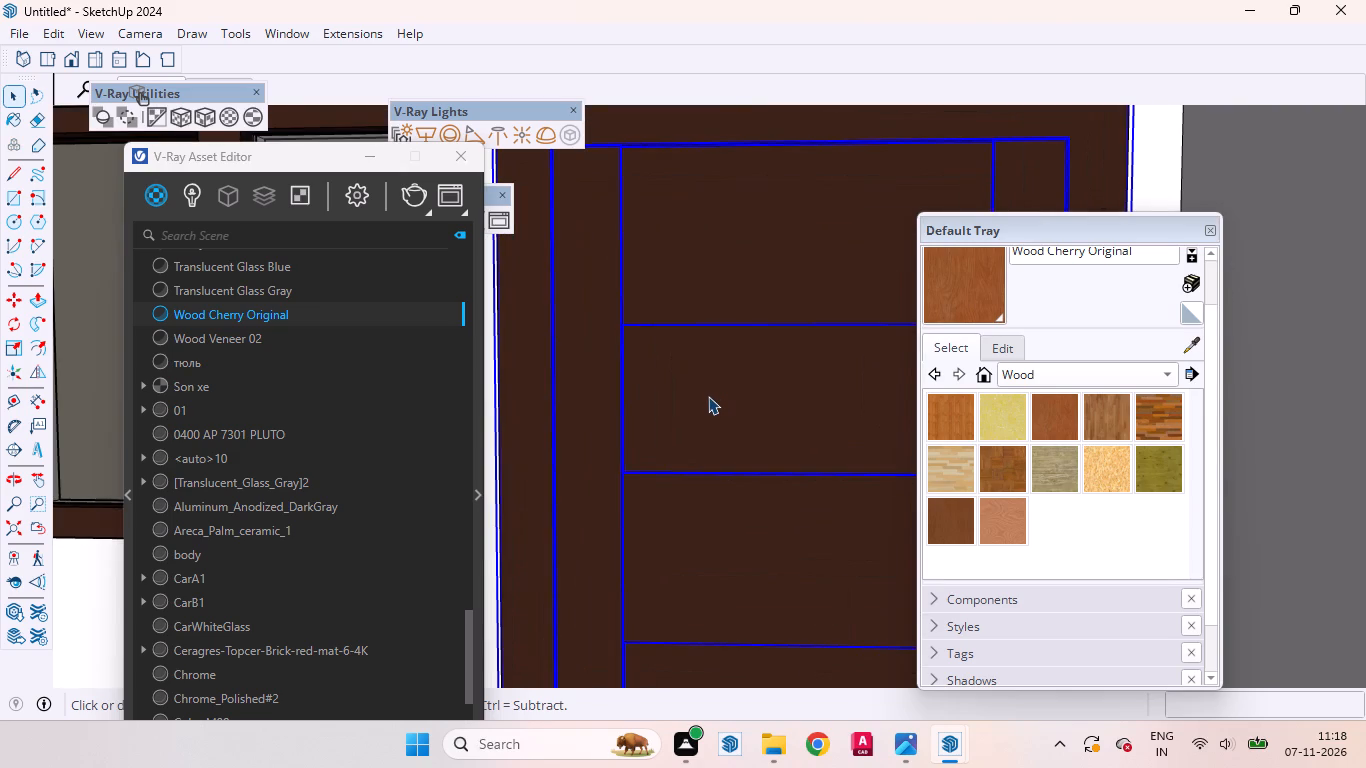
pyautogui.tripleClick(707, 404)
pyautogui.doubleClick(708, 396)
pyautogui.click(700, 407)
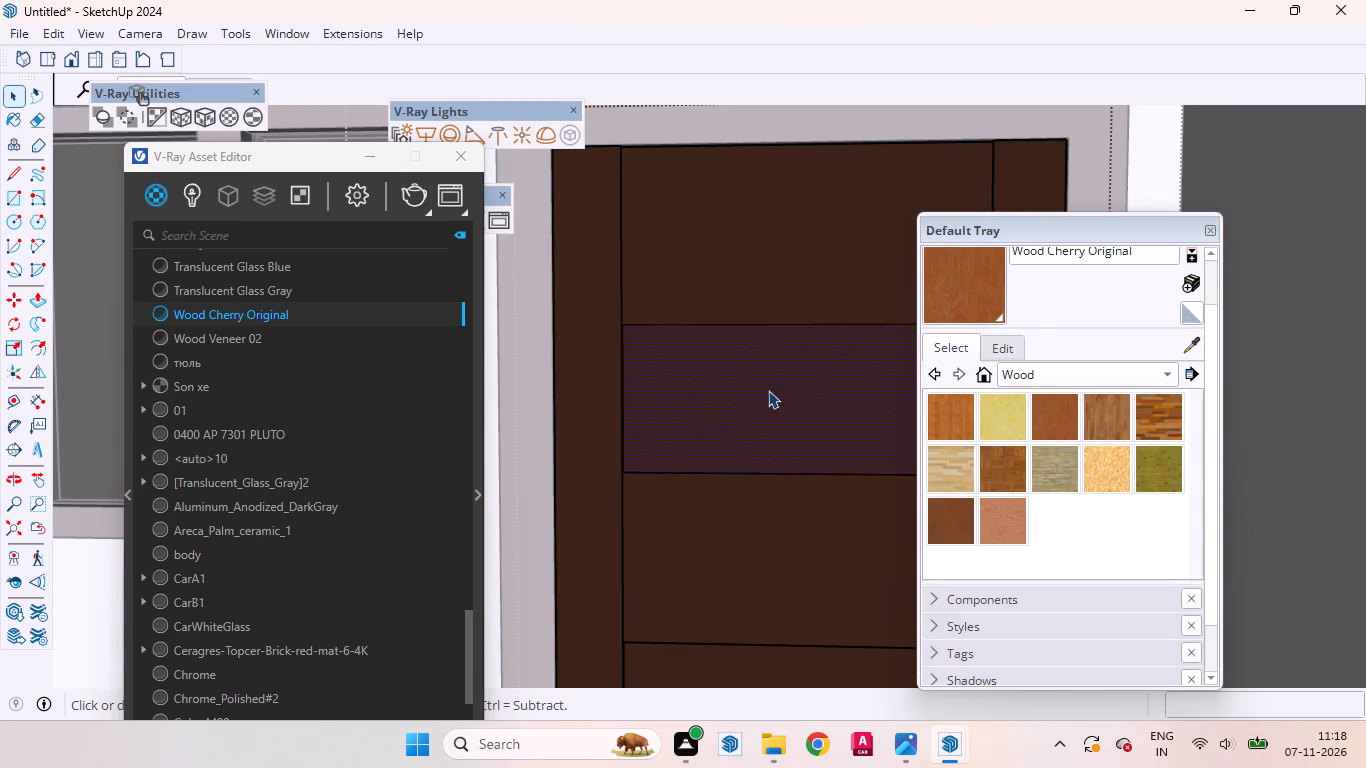
pyautogui.click(969, 289)
pyautogui.click(778, 393)
pyautogui.click(753, 239)
pyautogui.click(752, 520)
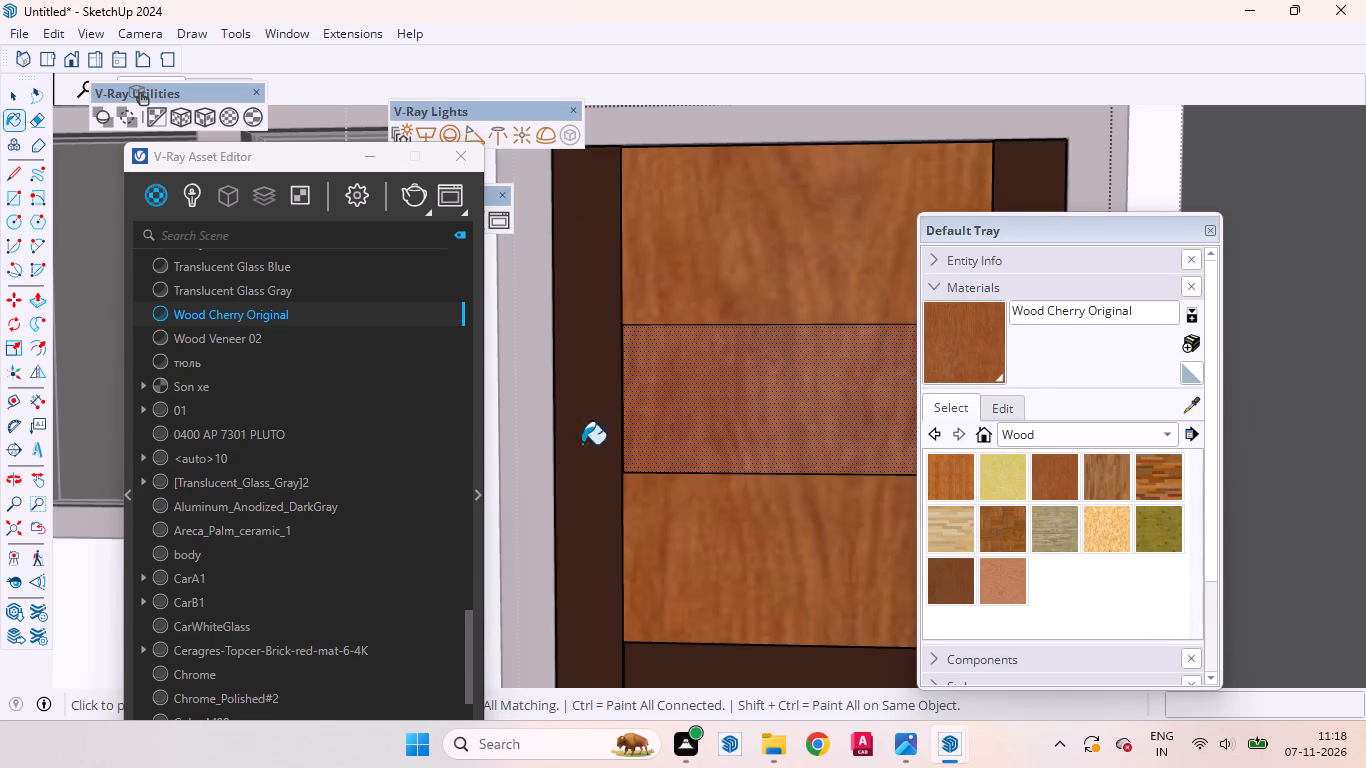
pyautogui.click(586, 422)
# Paint the carport door's hinge-side stile and remaining lower panels with Wood Cherry Original.
pyautogui.scroll(-14, 617, 366)
pyautogui.scroll(2, 733, 318)
pyautogui.scroll(-2, 737, 319)
pyautogui.scroll(2, 737, 319)
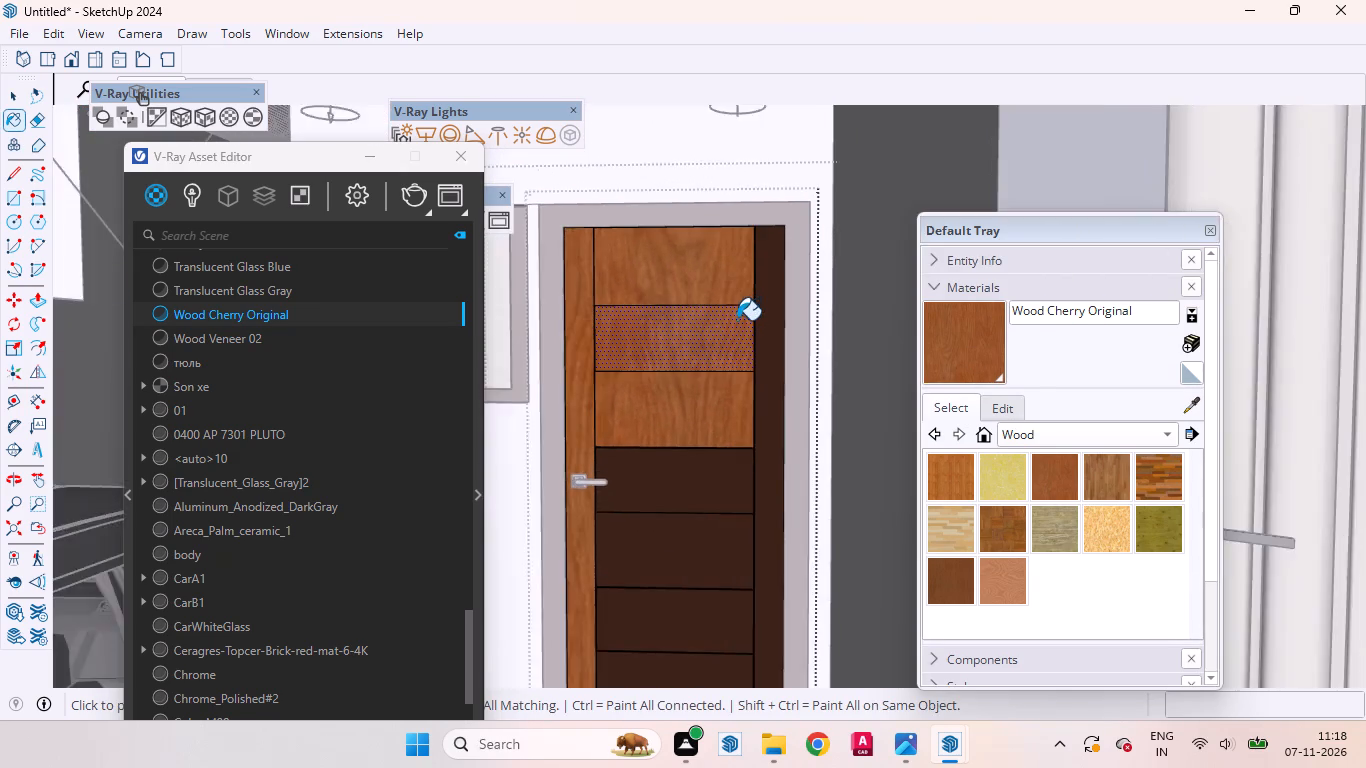
pyautogui.click(770, 353)
pyautogui.click(714, 490)
pyautogui.click(658, 567)
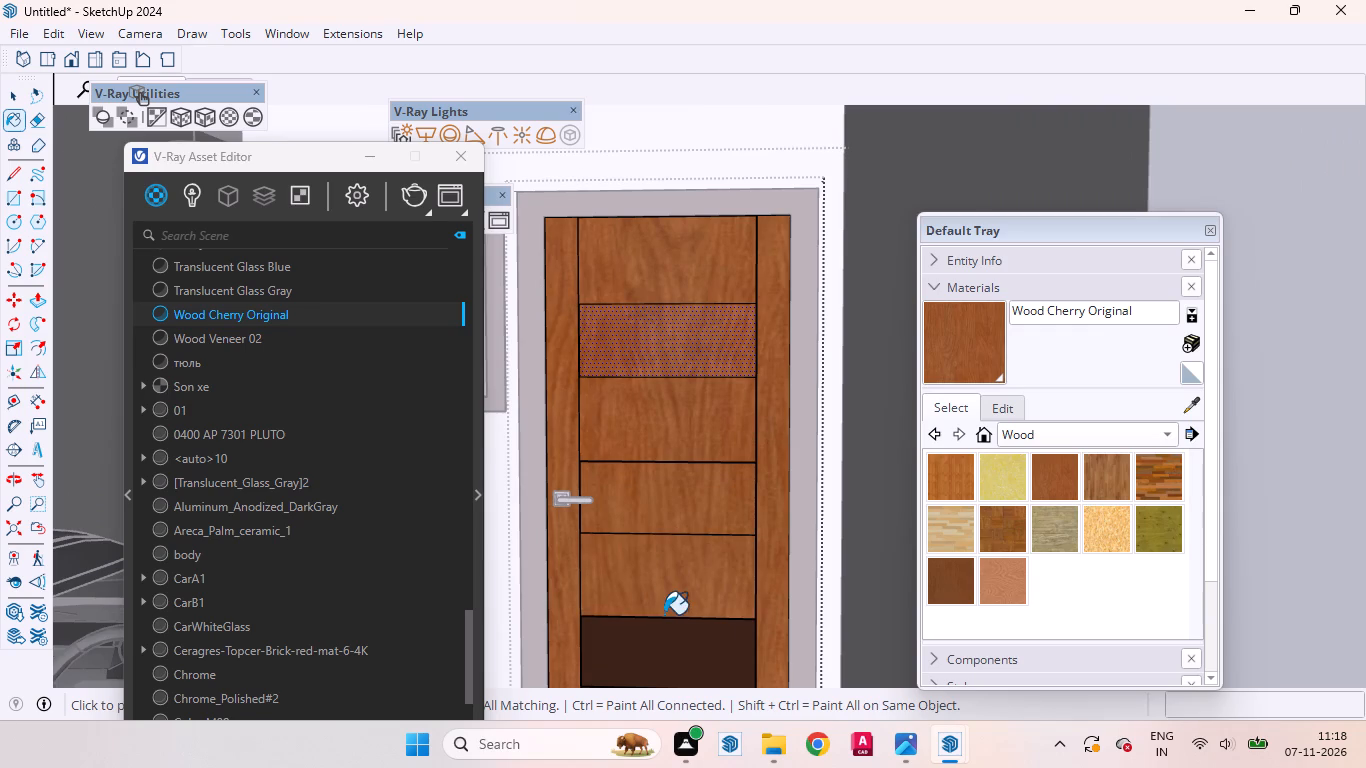
pyautogui.click(664, 626)
pyautogui.scroll(-4, 686, 337)
pyautogui.moveTo(688, 396); pyautogui.dragTo(729, 570, button='middle')
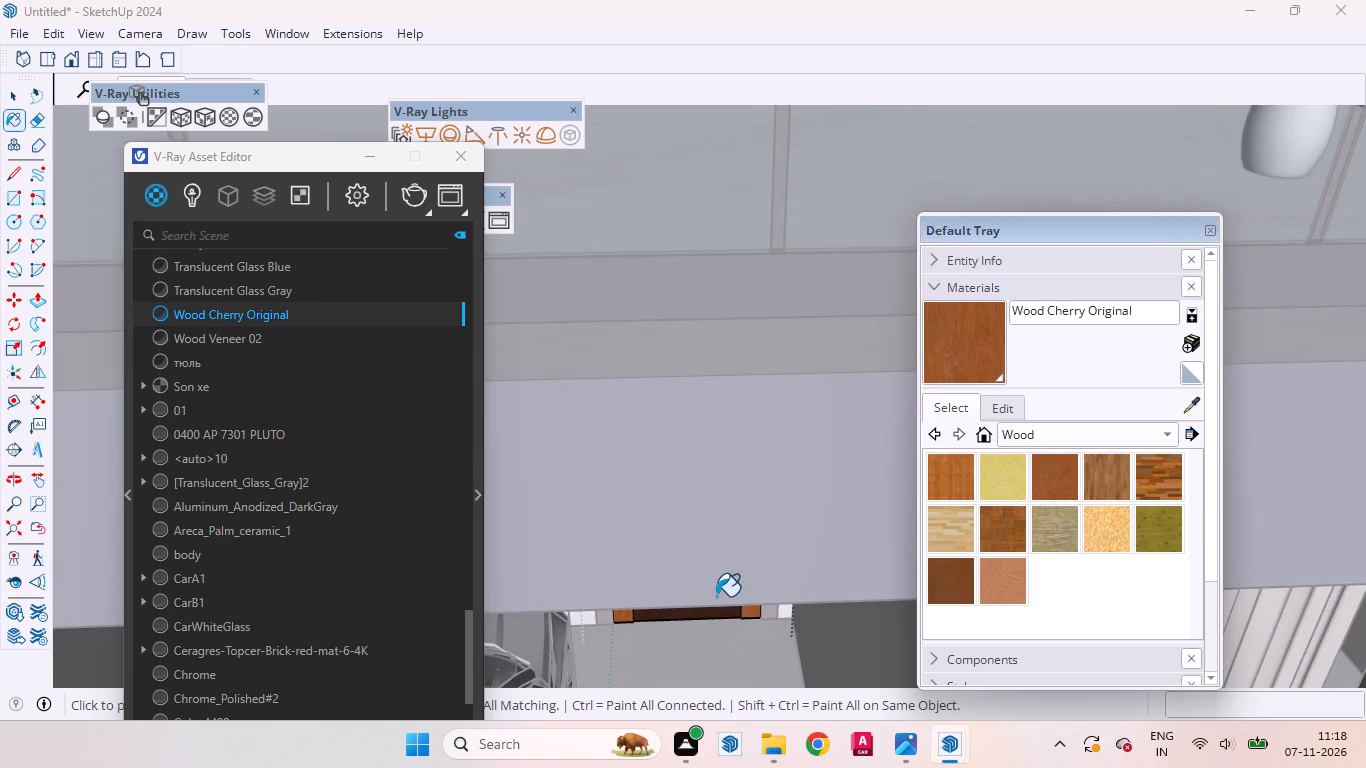
pyautogui.scroll(4, 705, 621)
pyautogui.scroll(-1, 705, 621)
pyautogui.scroll(5, 705, 621)
pyautogui.click(651, 551)
pyautogui.scroll(-3, 707, 611)
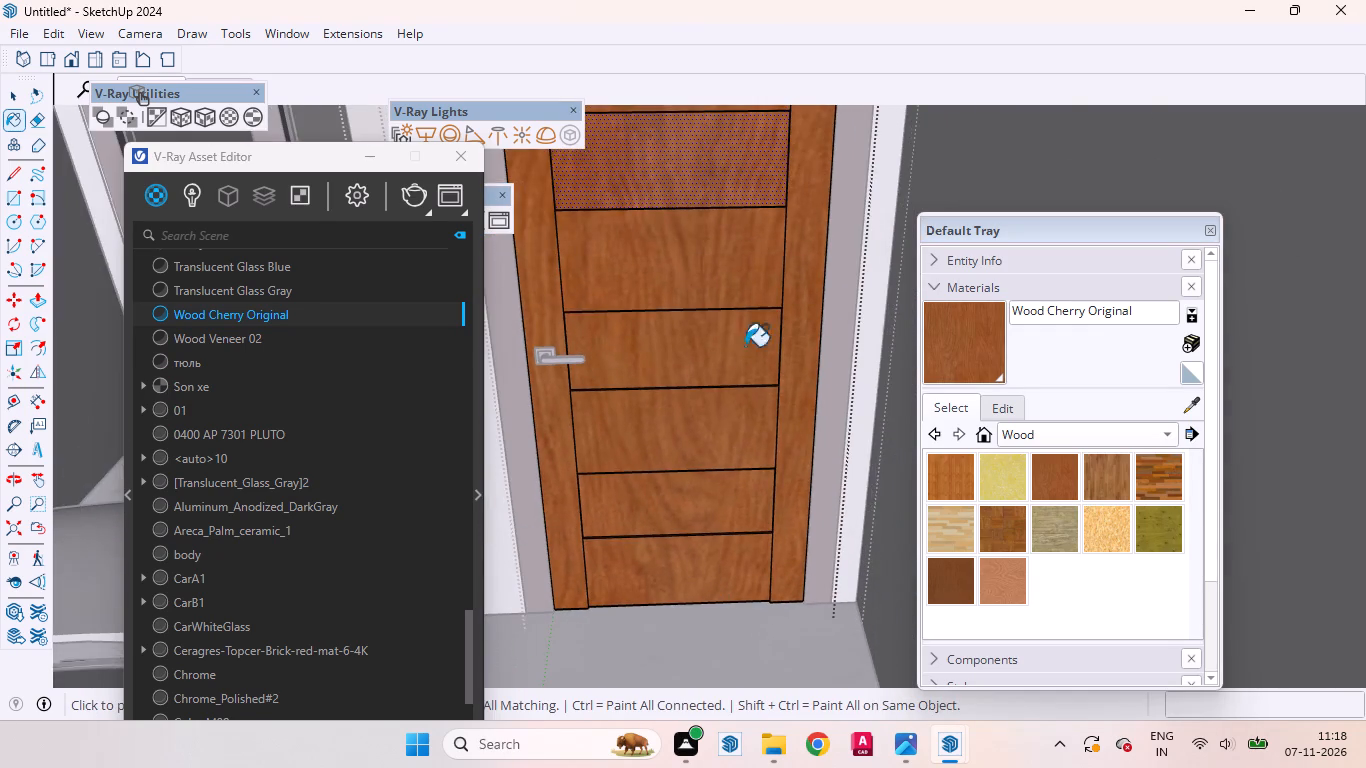
# Leave the door leaf's group, open the carport door frame's group, and paint its front face with Wood Cherry Original.
pyautogui.scroll(-2, 780, 467)
pyautogui.scroll(1, 767, 446)
pyautogui.scroll(-5, 767, 446)
pyautogui.moveTo(744, 493); pyautogui.dragTo(734, 348, button='middle')
pyautogui.press('space')
pyautogui.scroll(5, 630, 259)
pyautogui.doubleClick(638, 291)
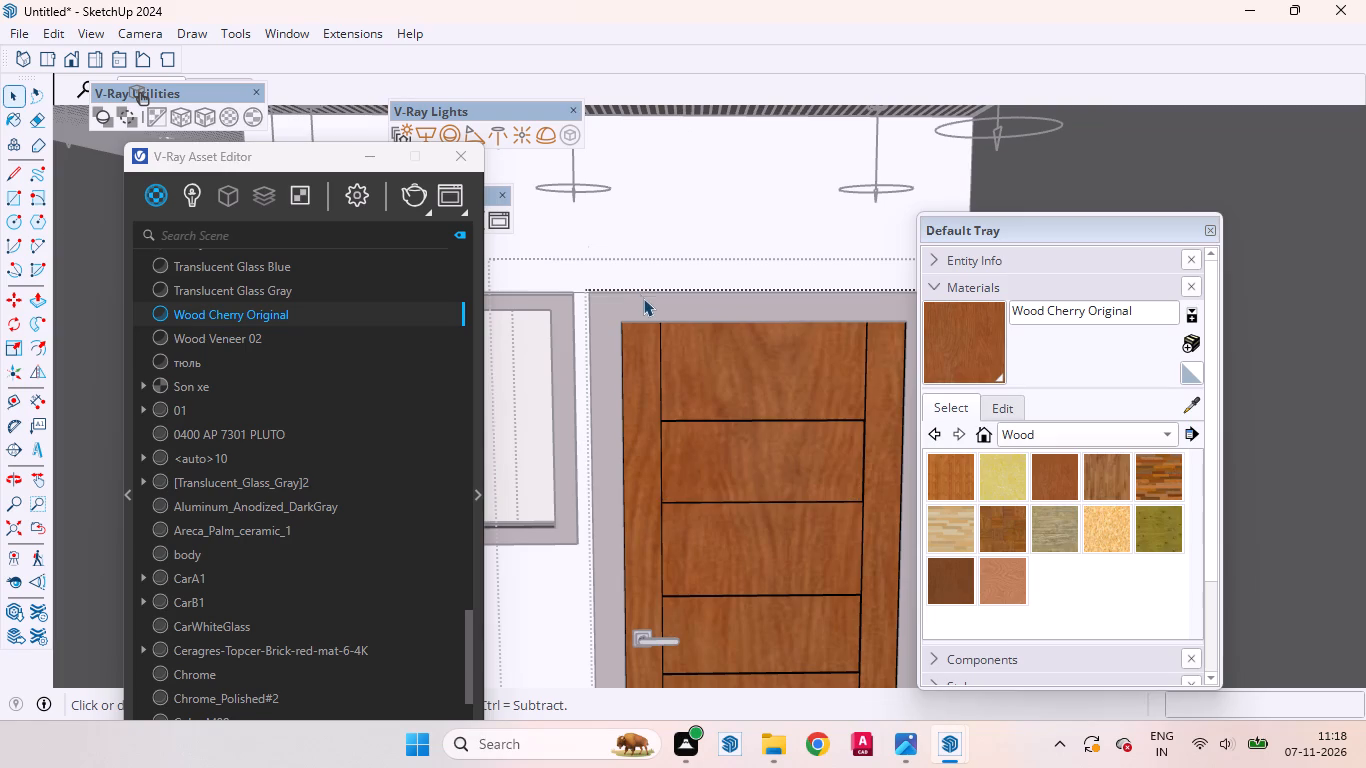
pyautogui.doubleClick(637, 315)
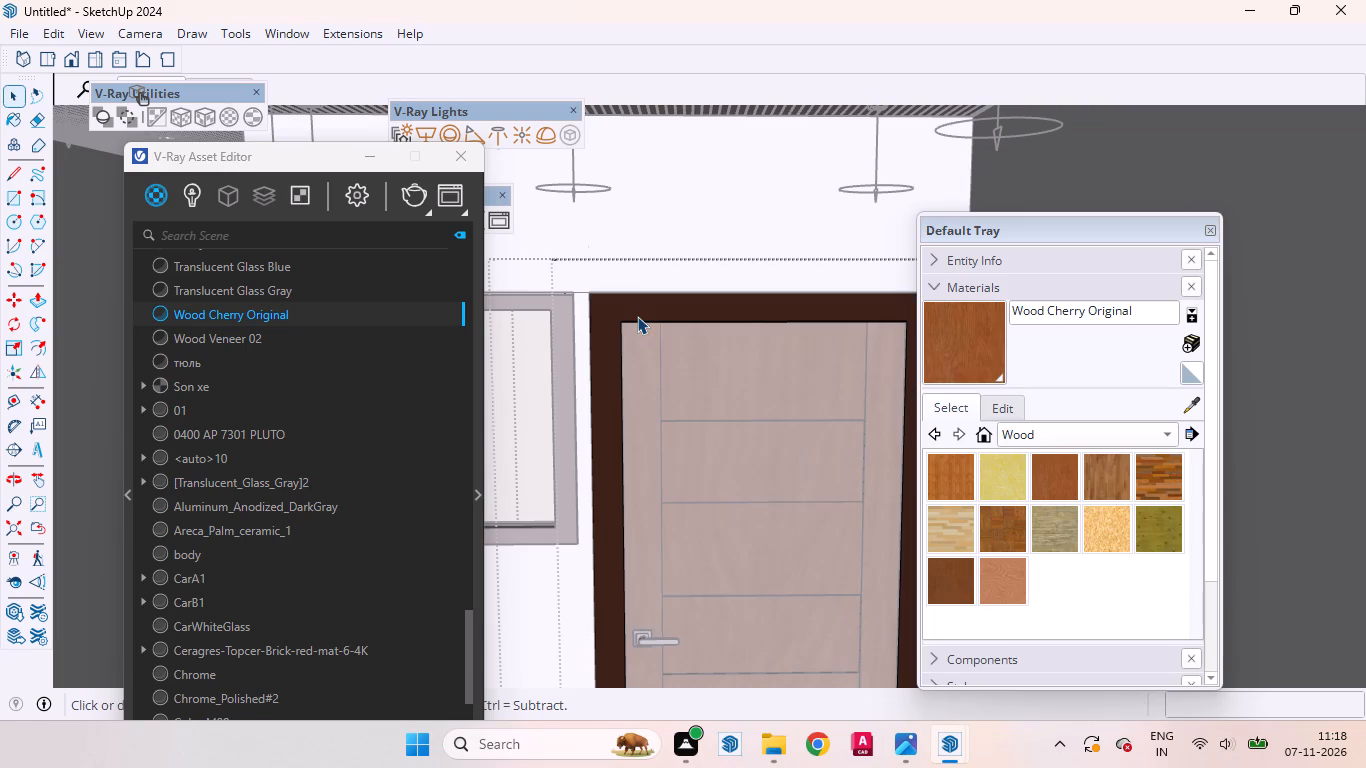
pyautogui.click(653, 302)
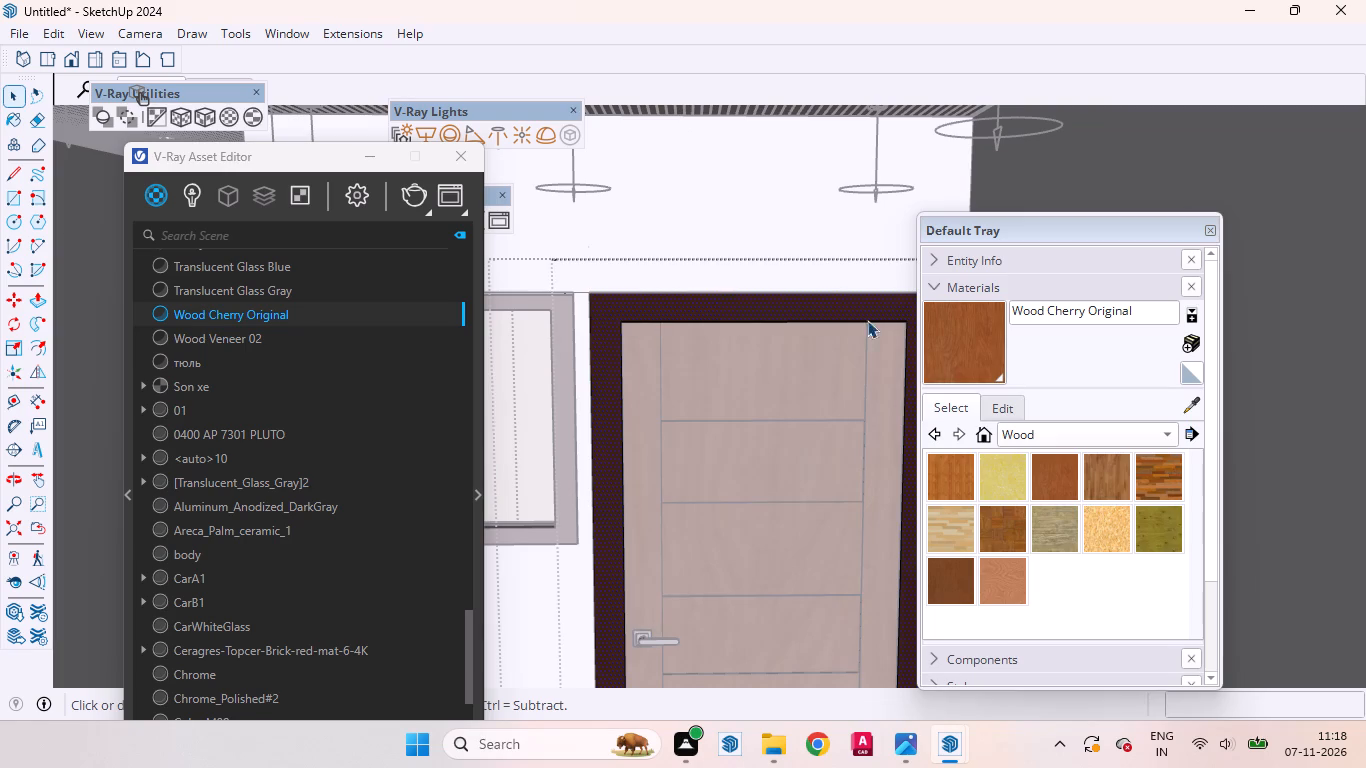
pyautogui.click(924, 342)
pyautogui.click(958, 330)
pyautogui.click(667, 305)
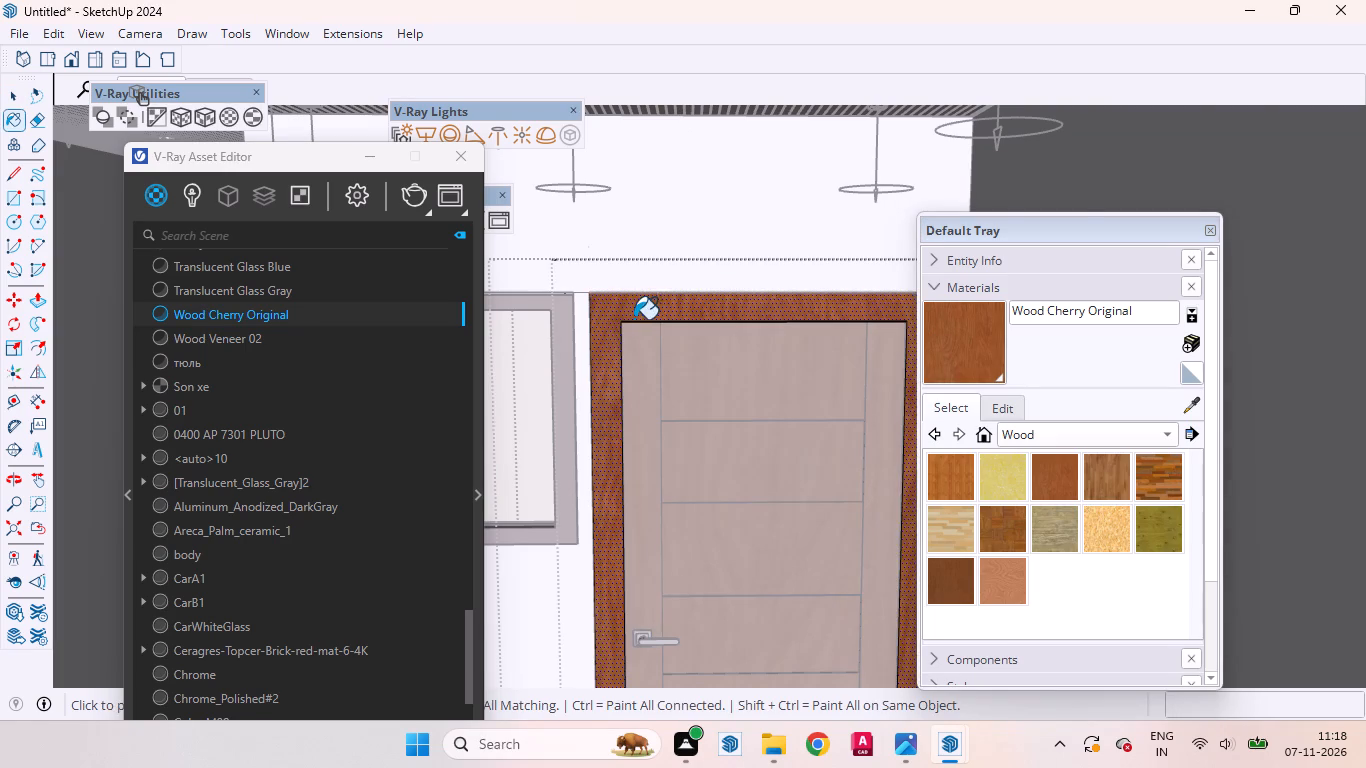
# Paint the carport door frame's handle-side and top inner edges with Wood Cherry Original.
pyautogui.scroll(15, 634, 319)
pyautogui.moveTo(619, 337); pyautogui.dragTo(476, 245, button='middle')
pyautogui.scroll(2, 571, 319)
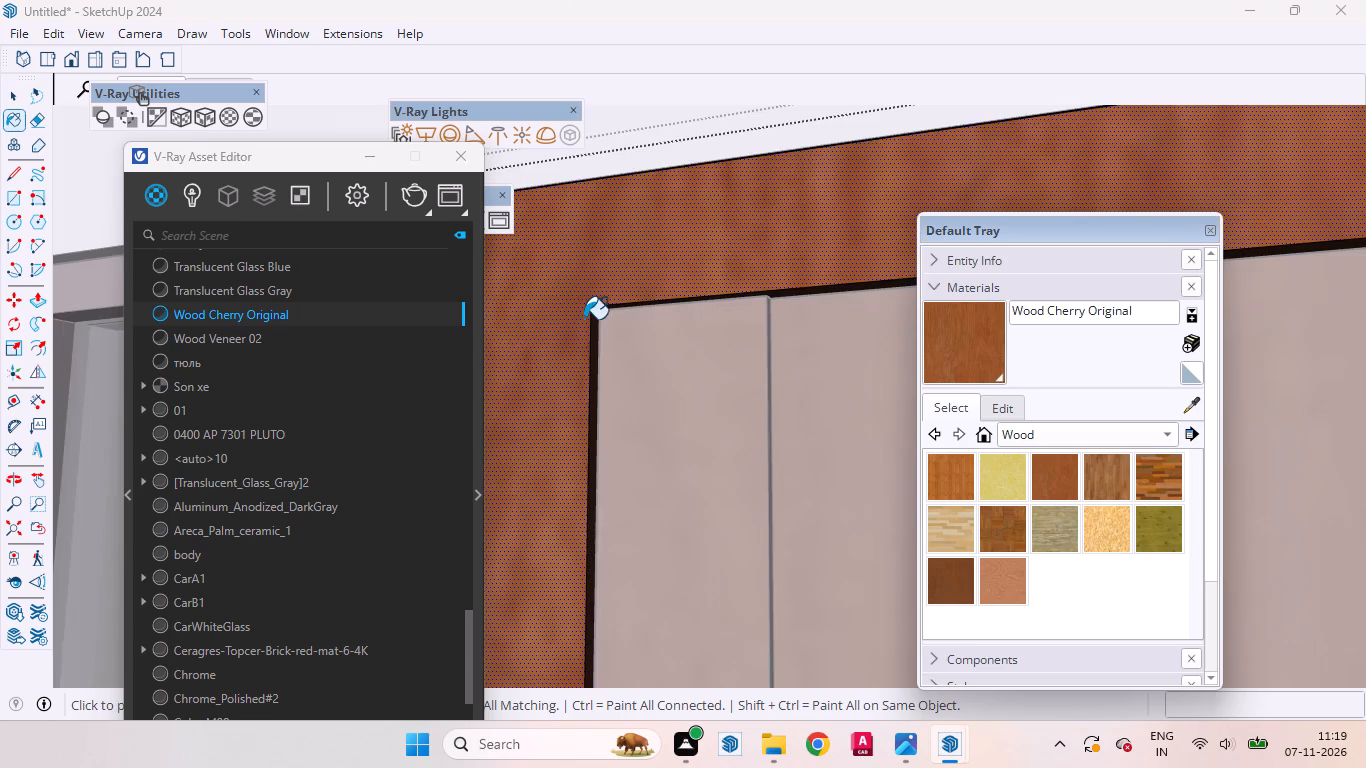
pyautogui.scroll(4, 584, 319)
pyautogui.scroll(-1, 595, 328)
pyautogui.scroll(9, 600, 329)
pyautogui.click(607, 330)
pyautogui.scroll(1, 621, 304)
pyautogui.moveTo(621, 303); pyautogui.dragTo(654, 299, button='middle')
pyautogui.scroll(-1, 653, 298)
pyautogui.scroll(8, 743, 258)
pyautogui.click(686, 242)
pyautogui.scroll(-2, 646, 297)
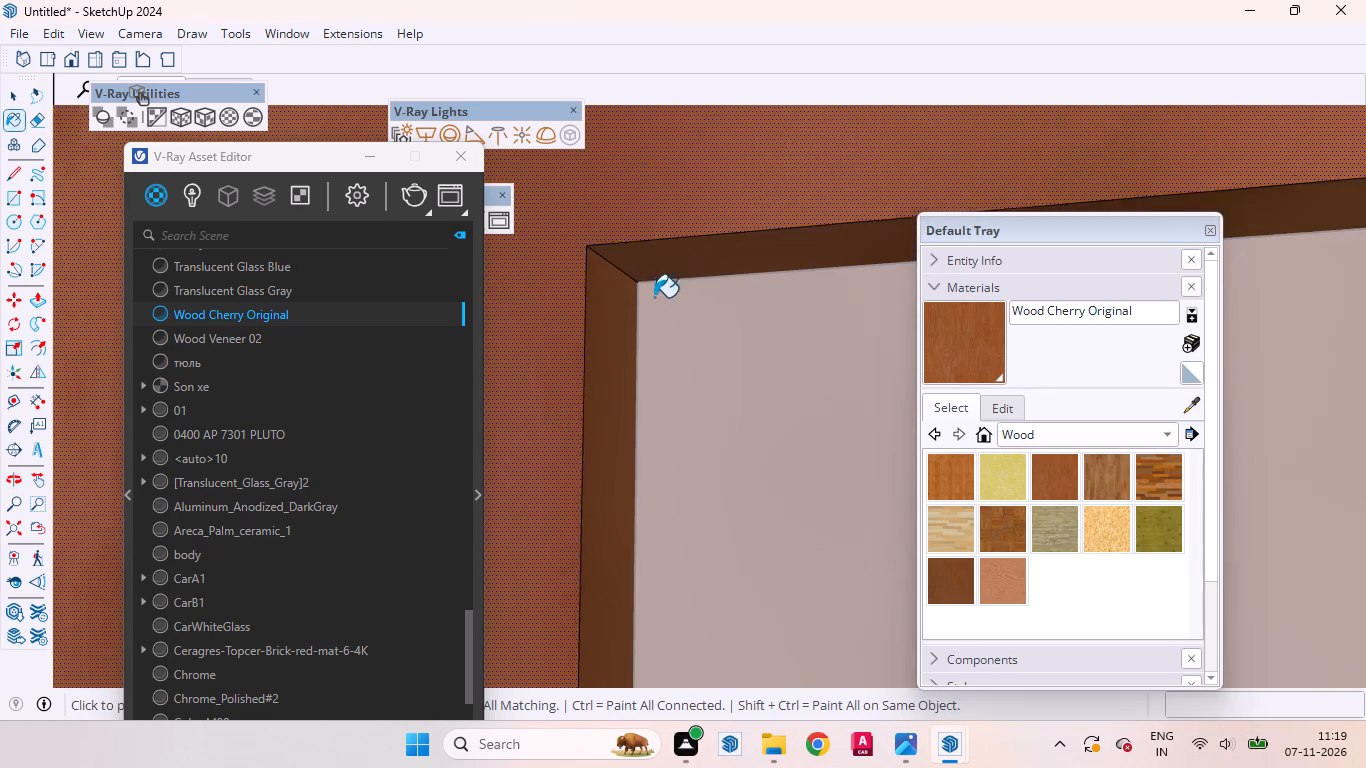
# Paint the carport door frame's hinge-side inner edge with Wood Cherry Original.
pyautogui.scroll(-20, 654, 297)
pyautogui.scroll(-9, 654, 297)
pyautogui.moveTo(624, 238); pyautogui.dragTo(717, 317, button='middle')
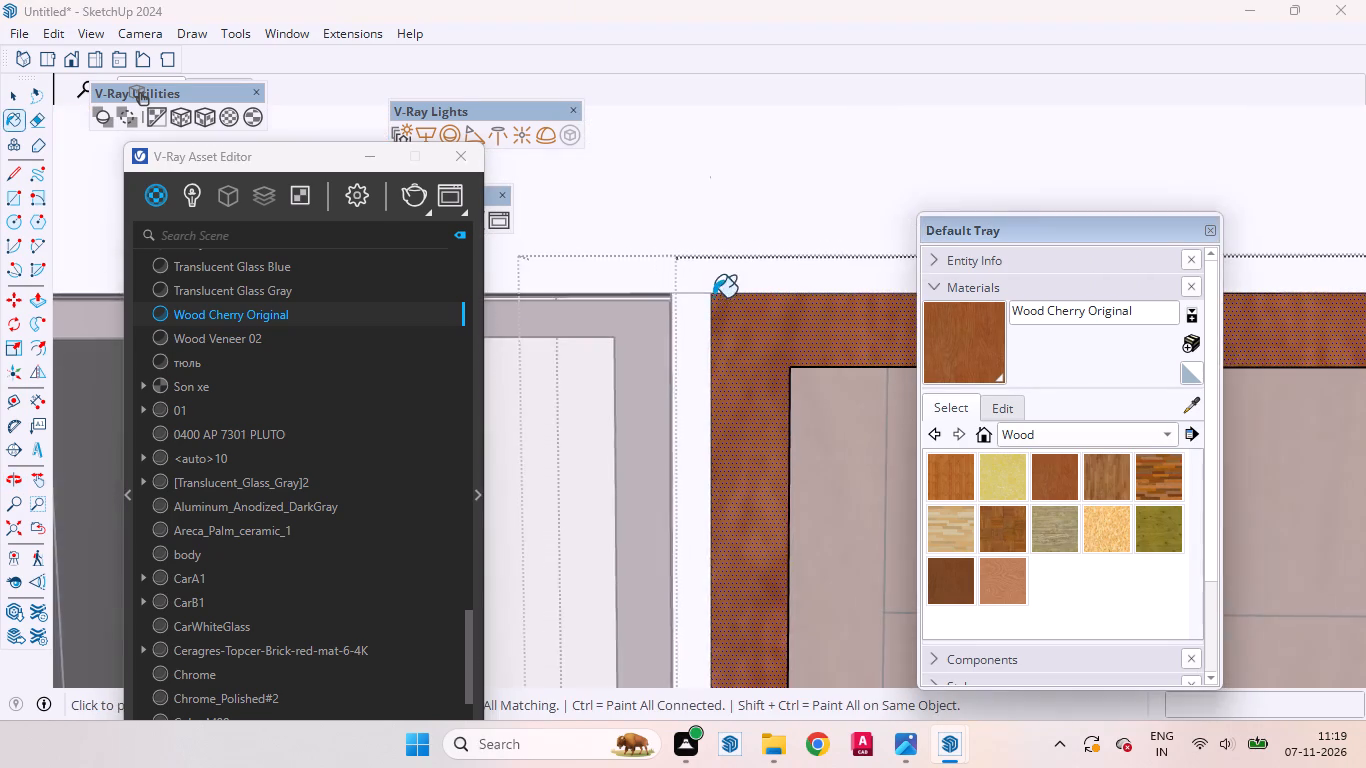
pyautogui.scroll(-12, 710, 292)
pyautogui.scroll(1, 556, 137)
pyautogui.scroll(-7, 556, 135)
pyautogui.scroll(-10, 644, 254)
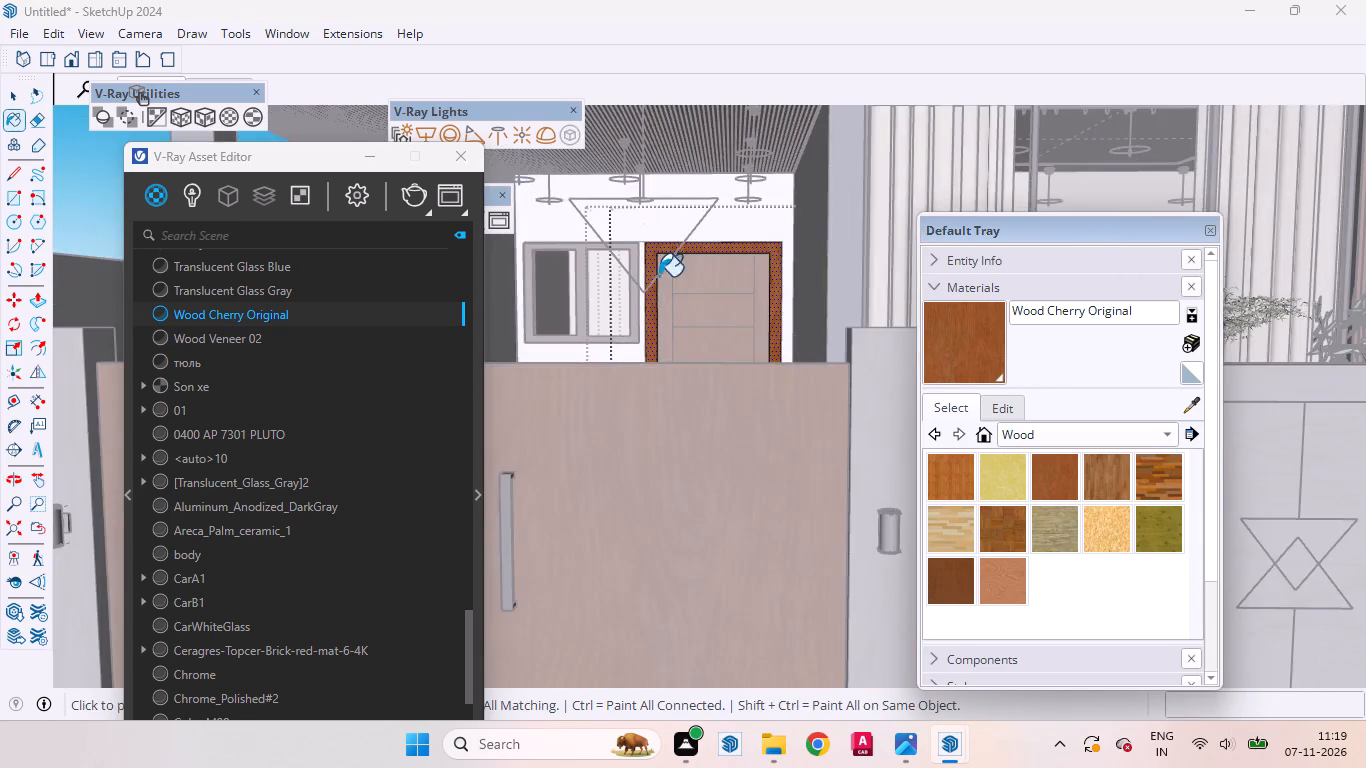
pyautogui.moveTo(674, 288); pyautogui.dragTo(824, 423, button='middle')
pyautogui.scroll(18, 807, 426)
pyautogui.scroll(-1, 711, 326)
pyautogui.scroll(5, 712, 326)
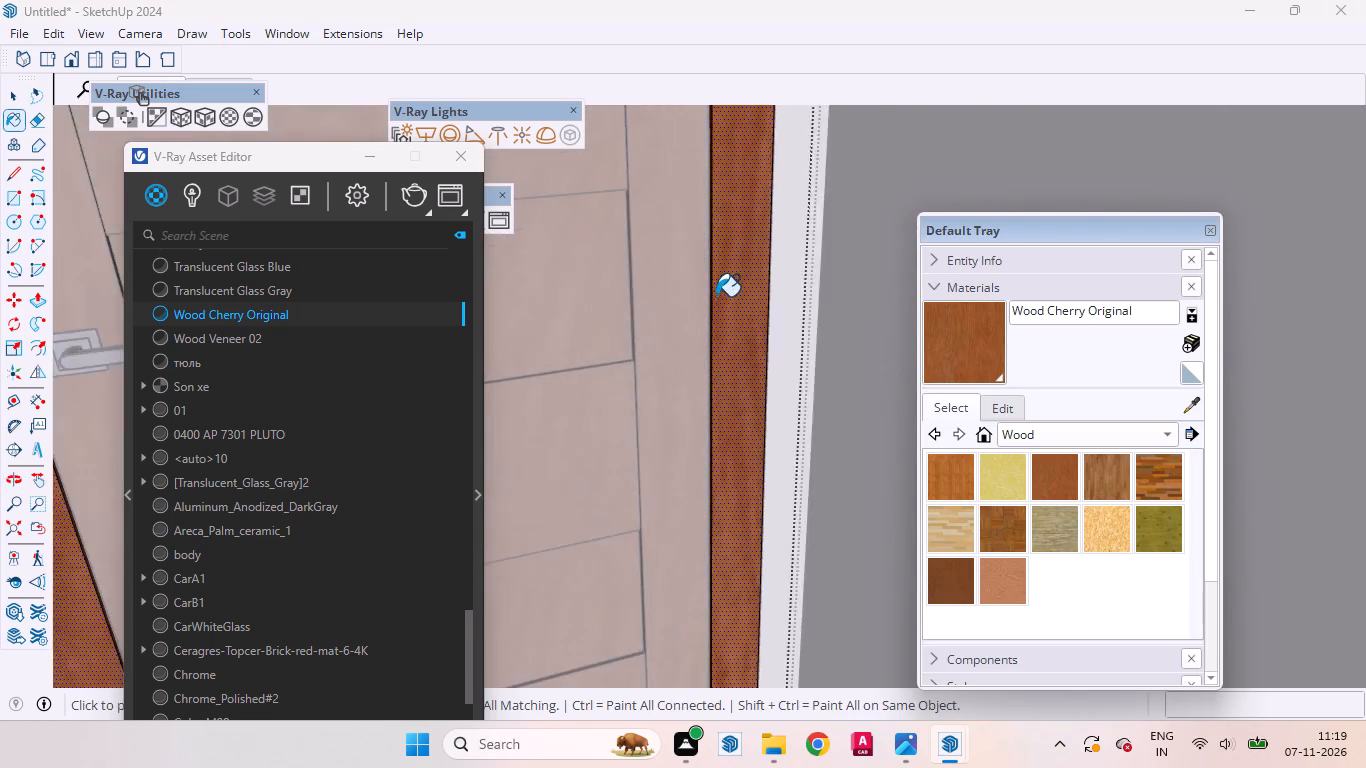
pyautogui.scroll(5, 716, 296)
pyautogui.scroll(-1, 696, 247)
pyautogui.scroll(12, 696, 247)
pyautogui.moveTo(730, 249); pyautogui.dragTo(827, 277, button='middle')
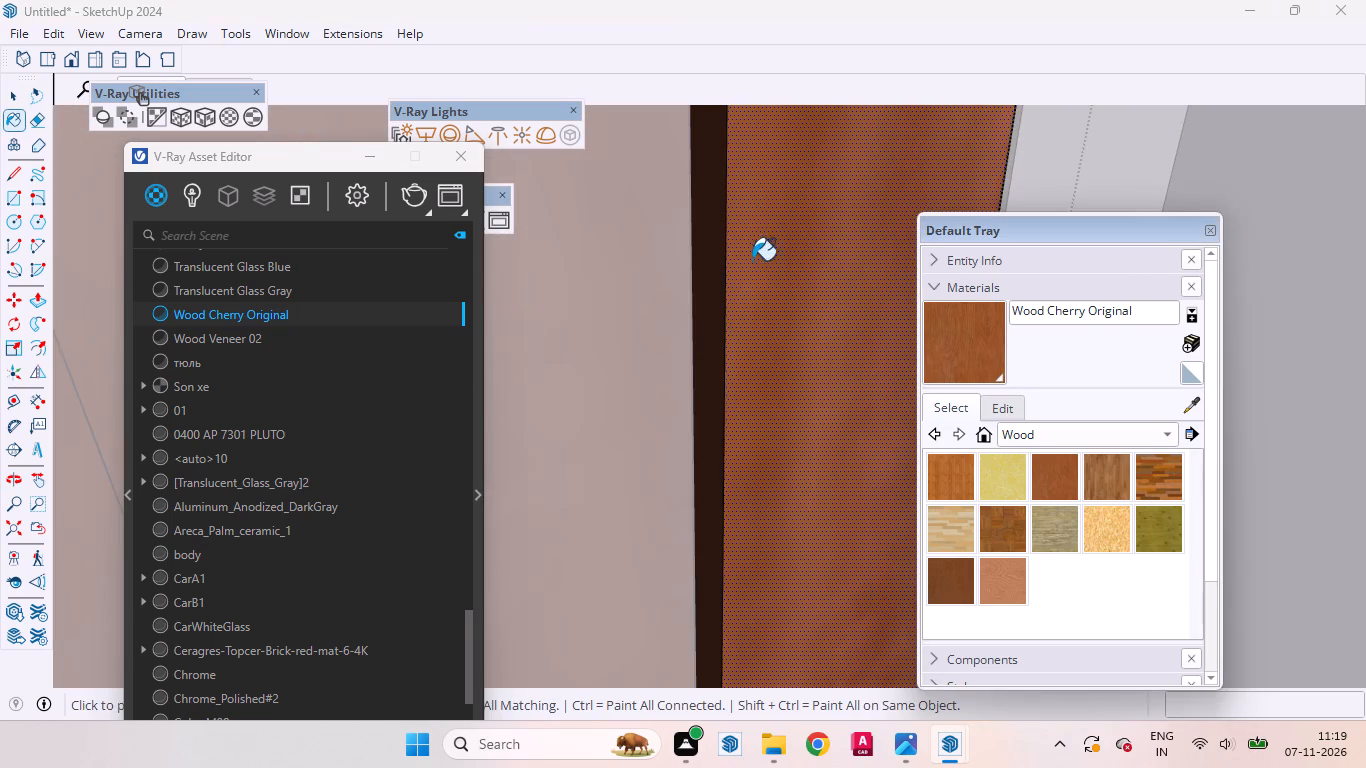
pyautogui.click(714, 248)
pyautogui.scroll(-13, 719, 280)
pyautogui.scroll(1, 687, 327)
pyautogui.scroll(-15, 687, 327)
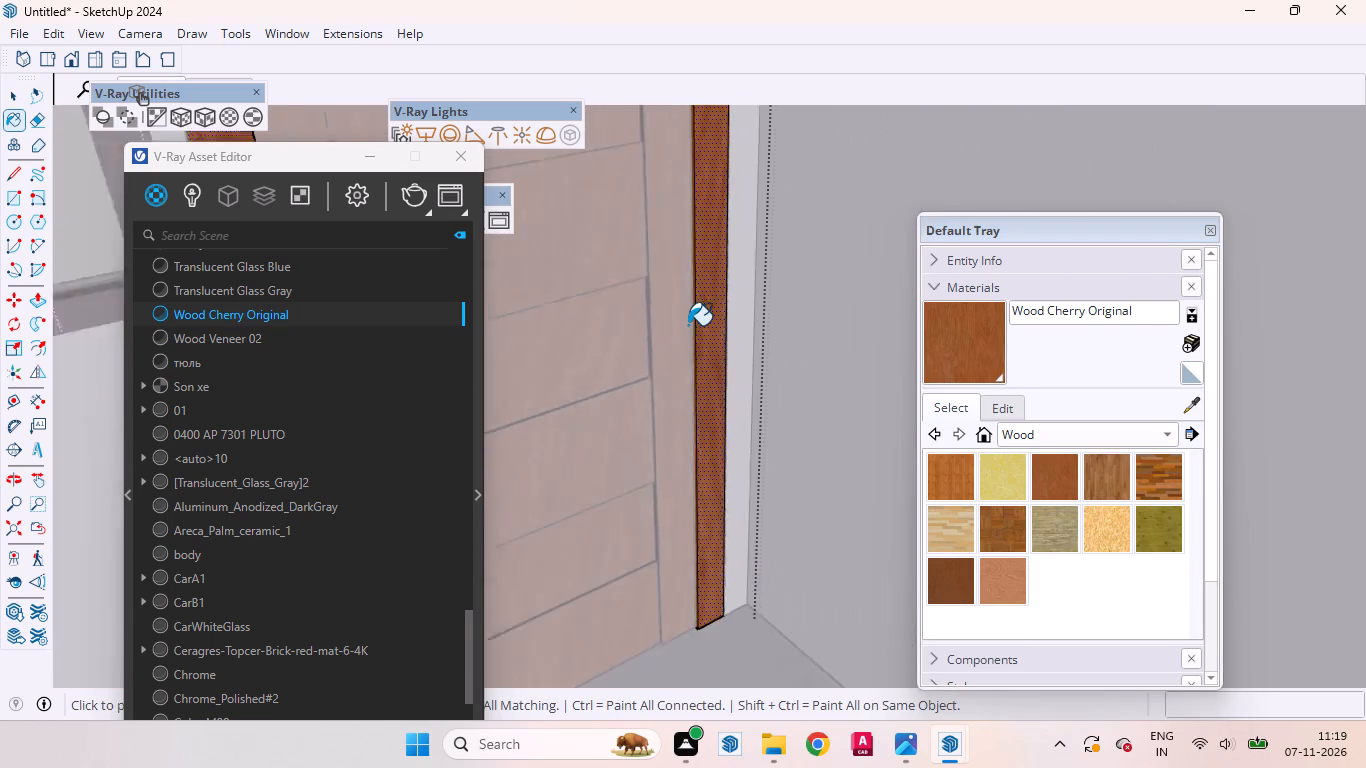
# Examine the upper-floor balcony door and its frame, and the doors across the whole house front.
pyautogui.scroll(-6, 688, 325)
pyautogui.moveTo(695, 346); pyautogui.dragTo(558, 310, button='middle')
pyautogui.scroll(-5, 602, 309)
pyautogui.scroll(3, 618, 331)
pyautogui.scroll(-11, 619, 333)
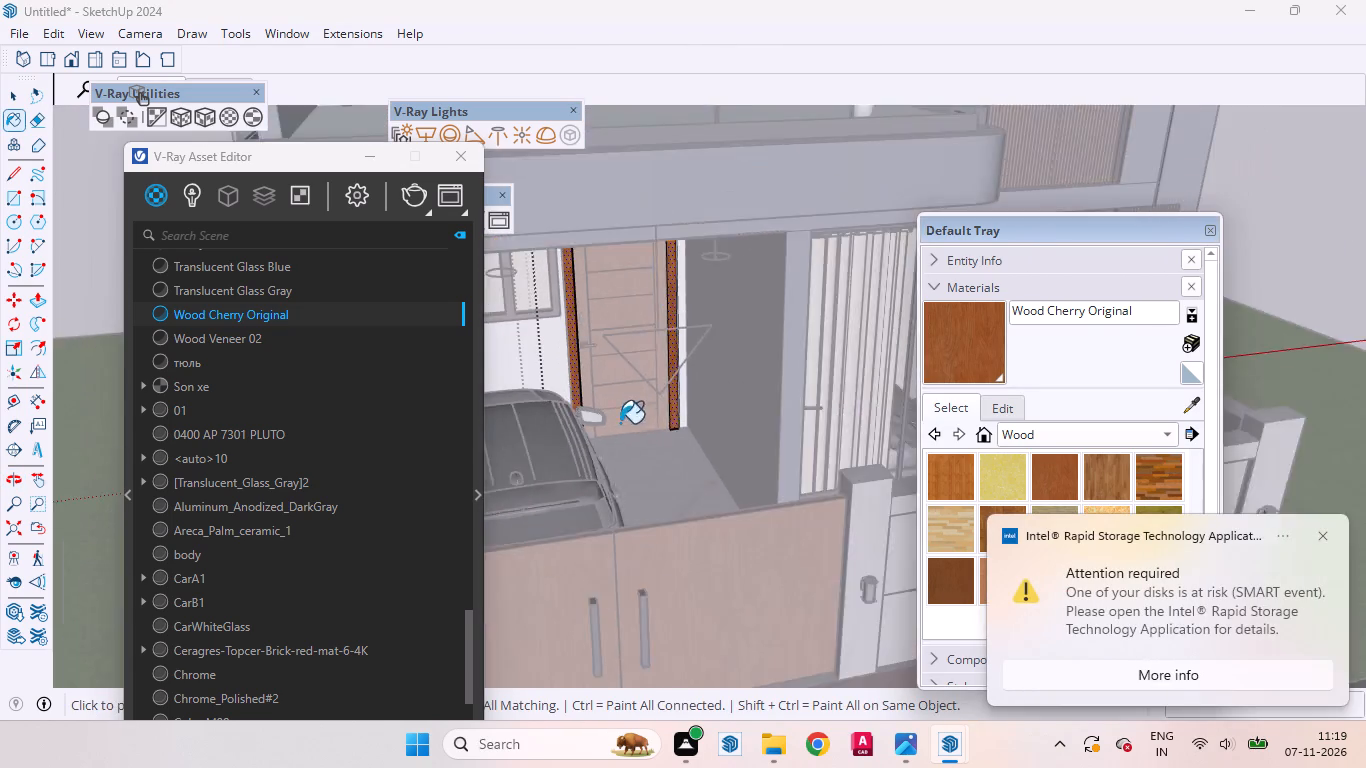
pyautogui.scroll(-18, 620, 423)
pyautogui.scroll(5, 541, 370)
pyautogui.scroll(-1, 575, 364)
pyautogui.scroll(10, 595, 364)
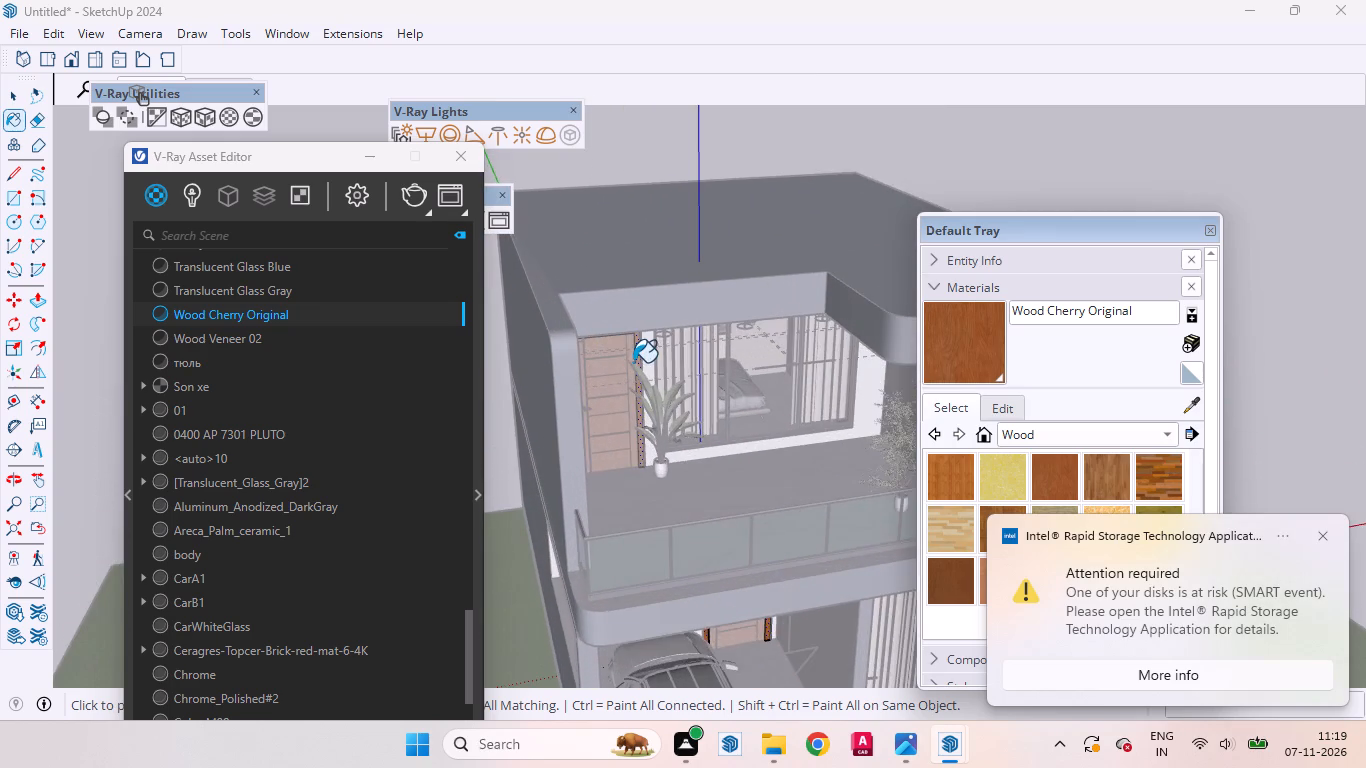
pyautogui.scroll(15, 633, 362)
pyautogui.moveTo(633, 381); pyautogui.dragTo(590, 337, button='middle')
pyautogui.scroll(-8, 598, 341)
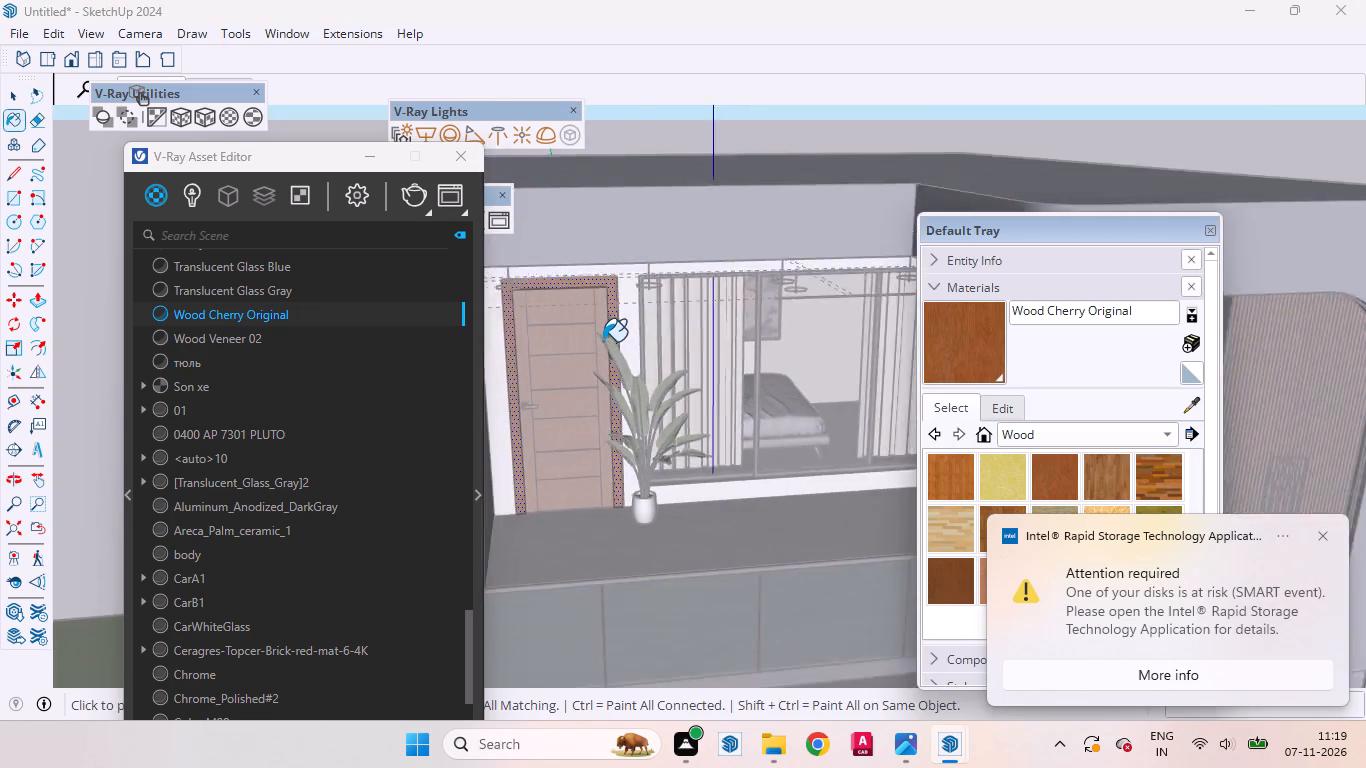
pyautogui.scroll(-20, 603, 341)
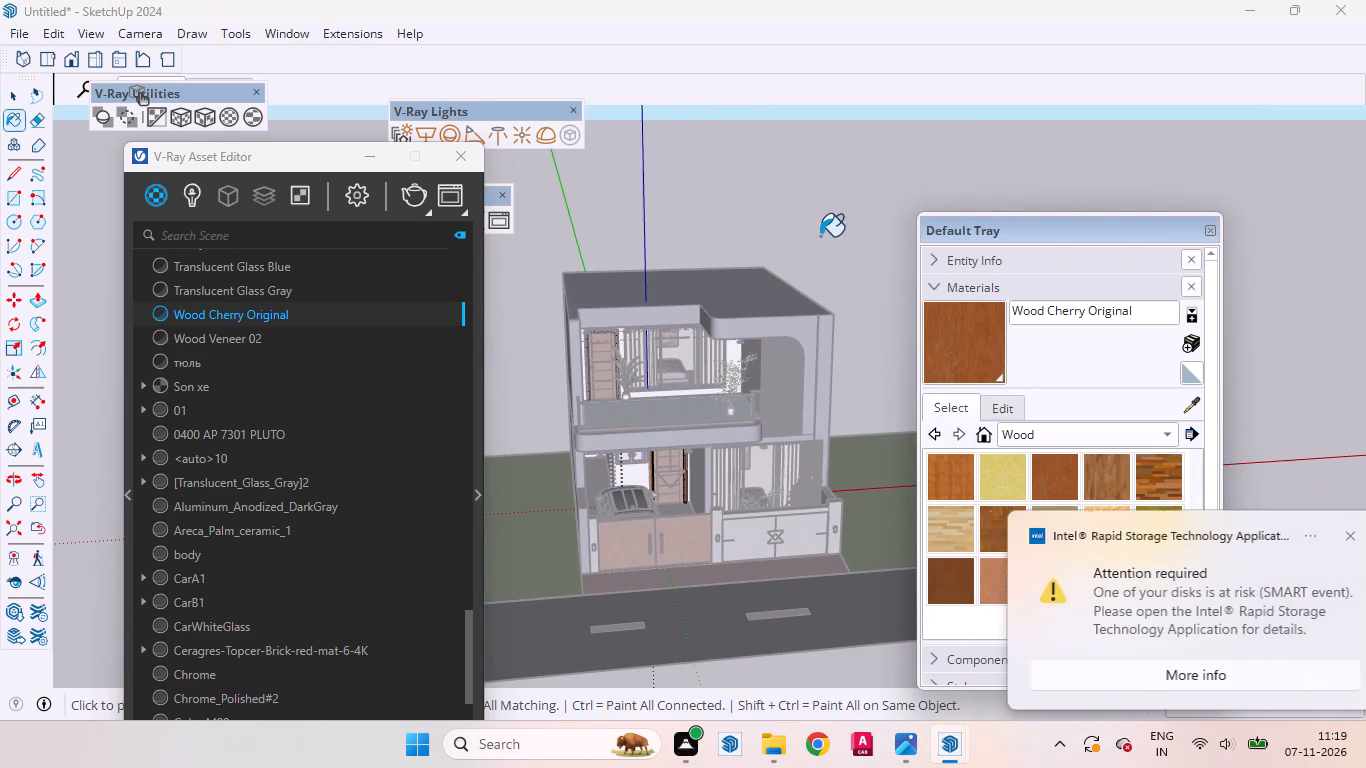
pyautogui.press('space')
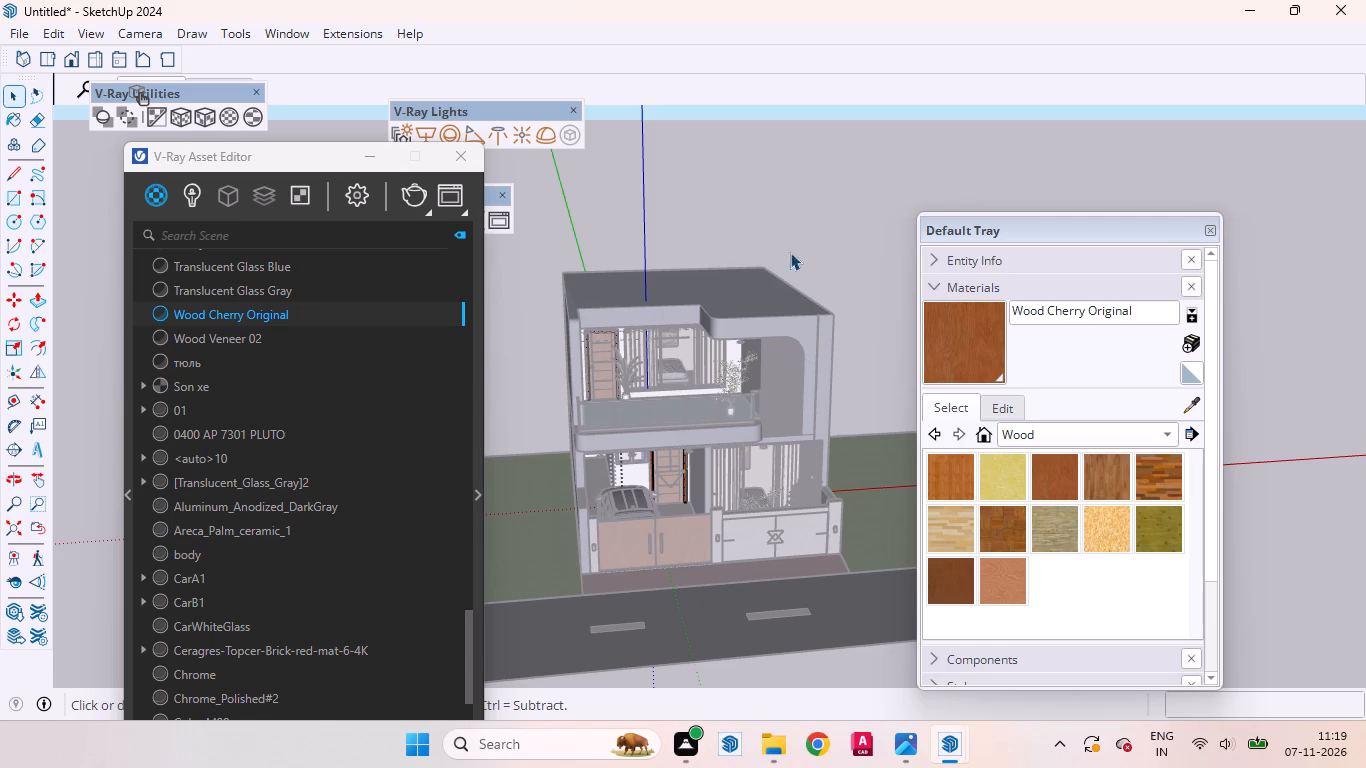
pyautogui.scroll(2, 763, 264)
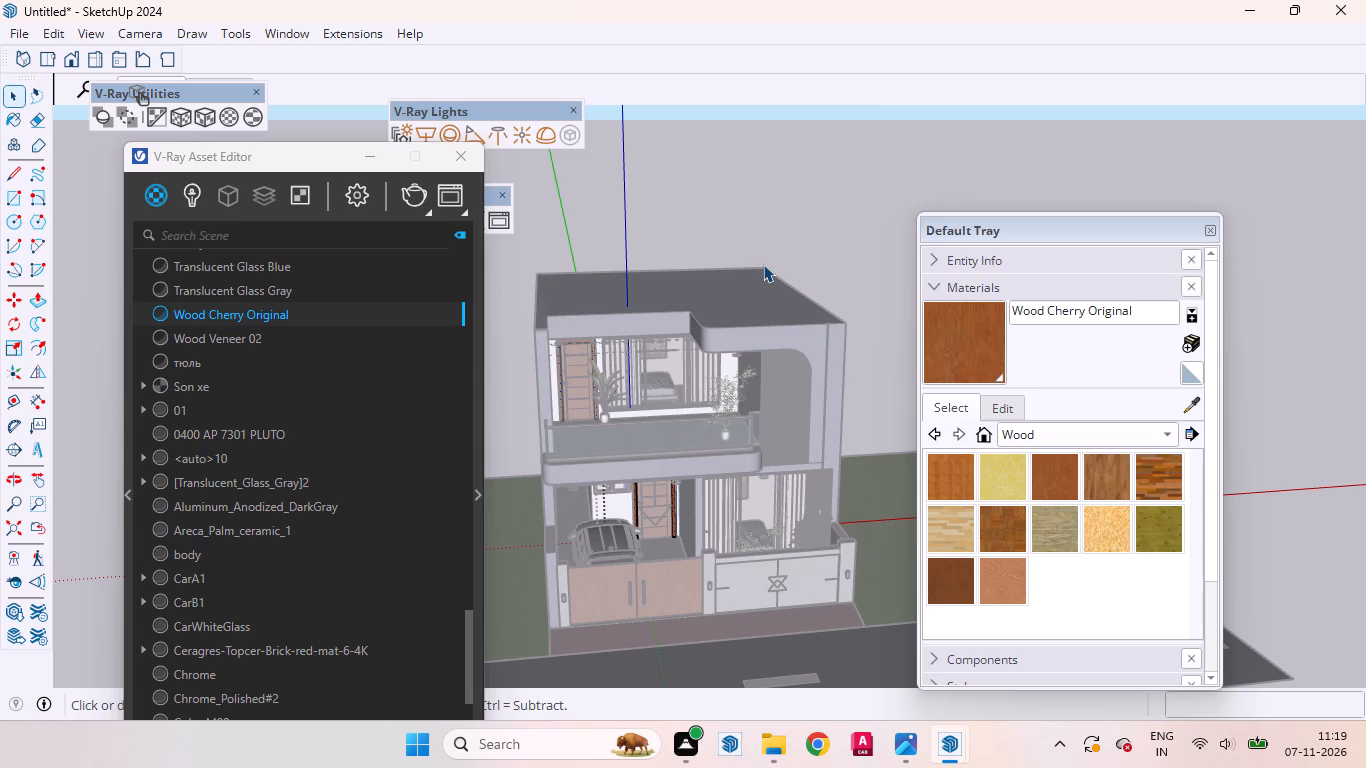
pyautogui.scroll(-1, 757, 350)
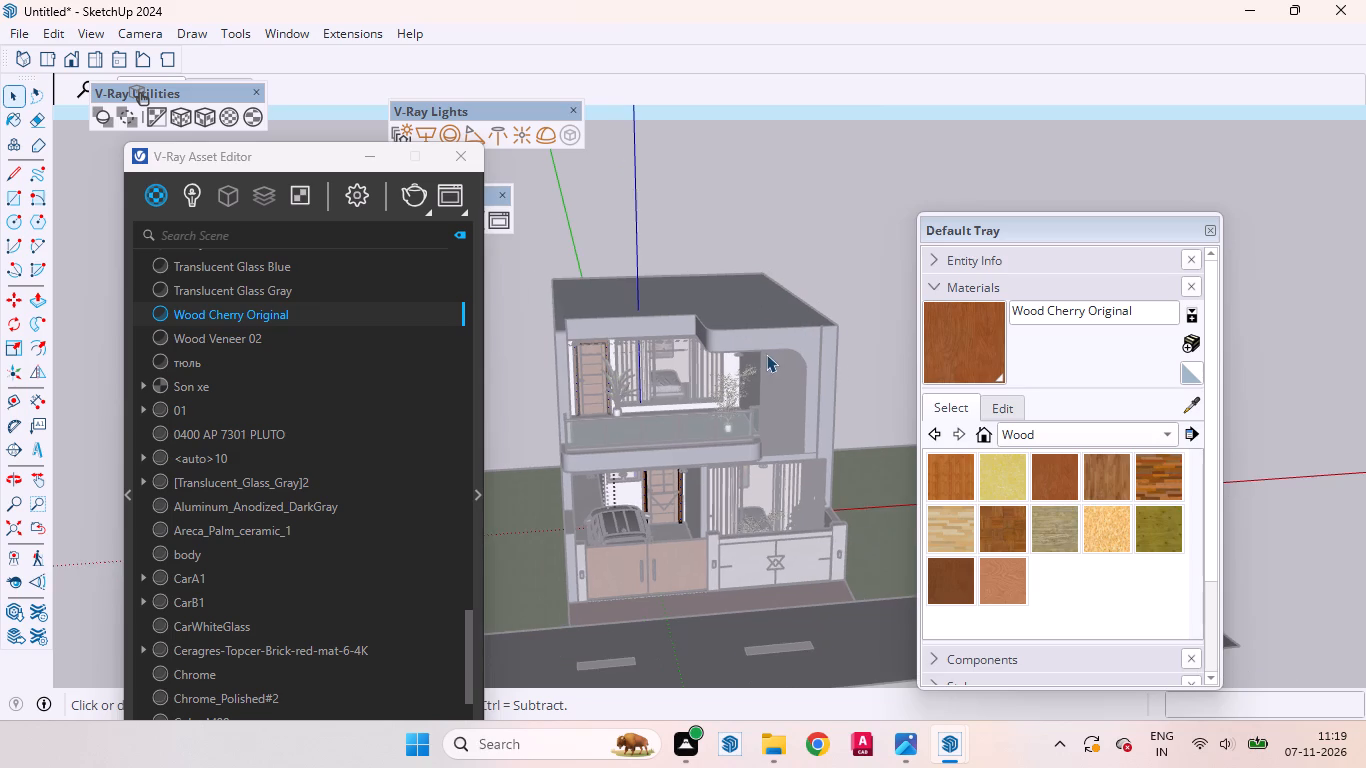
pyautogui.scroll(-5, 745, 310)
pyautogui.scroll(10, 707, 386)
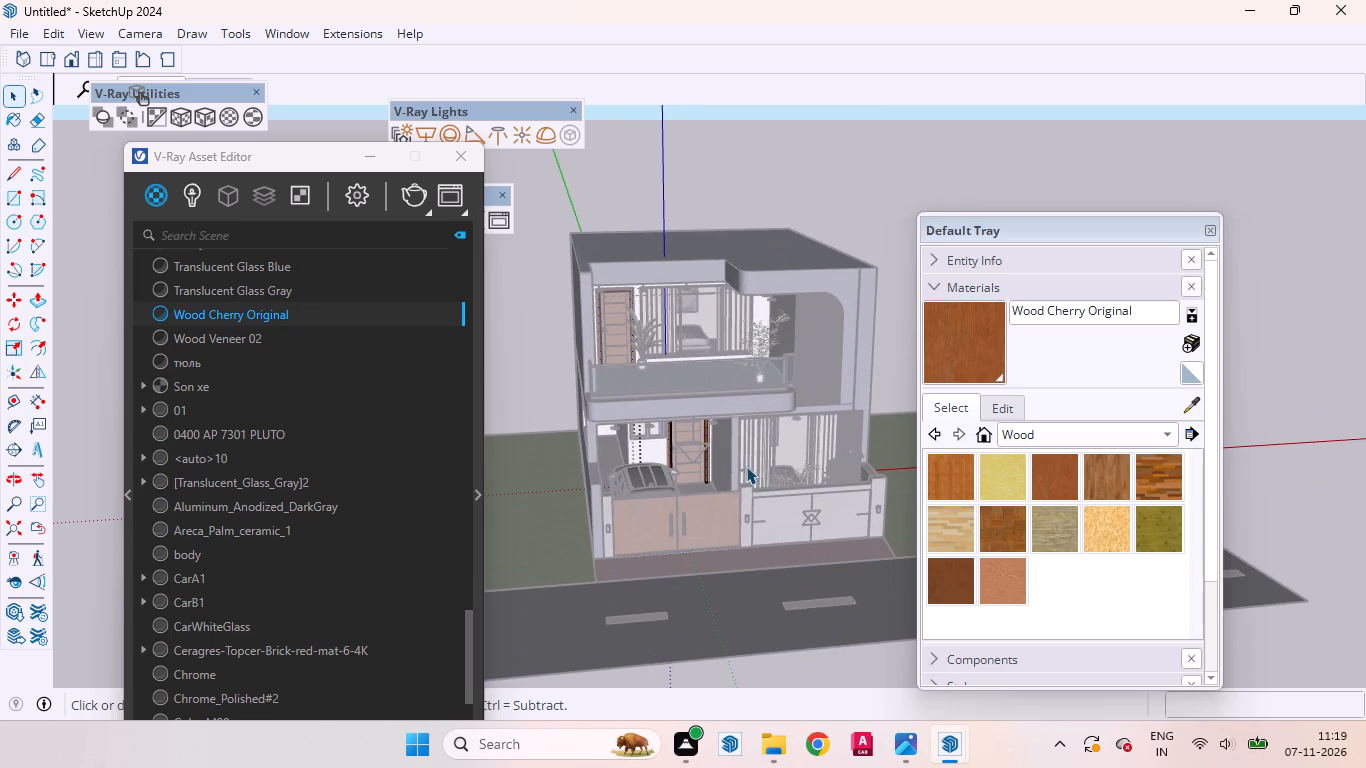
# Leave the carport door frame's group and its enclosing groups, returning to the whole model.
pyautogui.moveTo(745, 466); pyautogui.dragTo(691, 338, button='middle')
pyautogui.scroll(17, 626, 298)
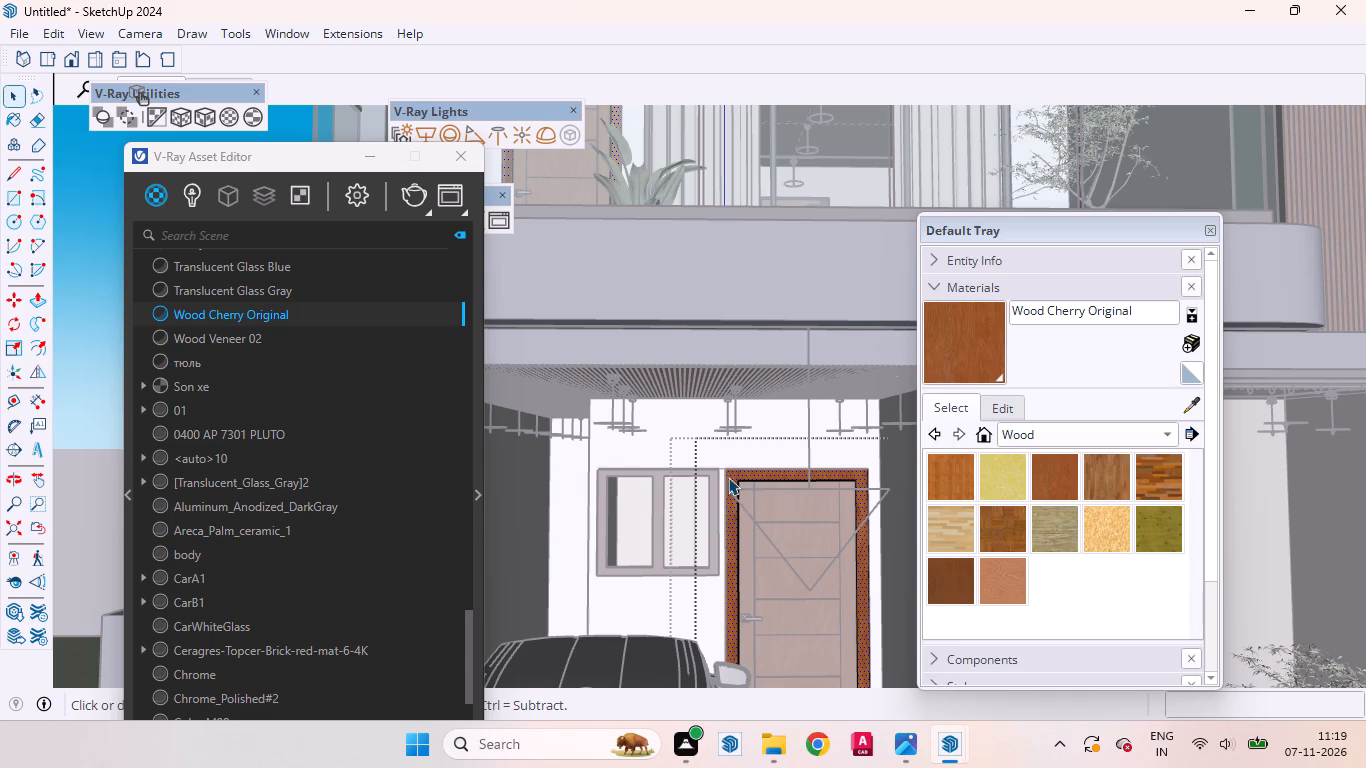
pyautogui.click(708, 473)
pyautogui.doubleClick(707, 473)
pyautogui.tripleClick(711, 482)
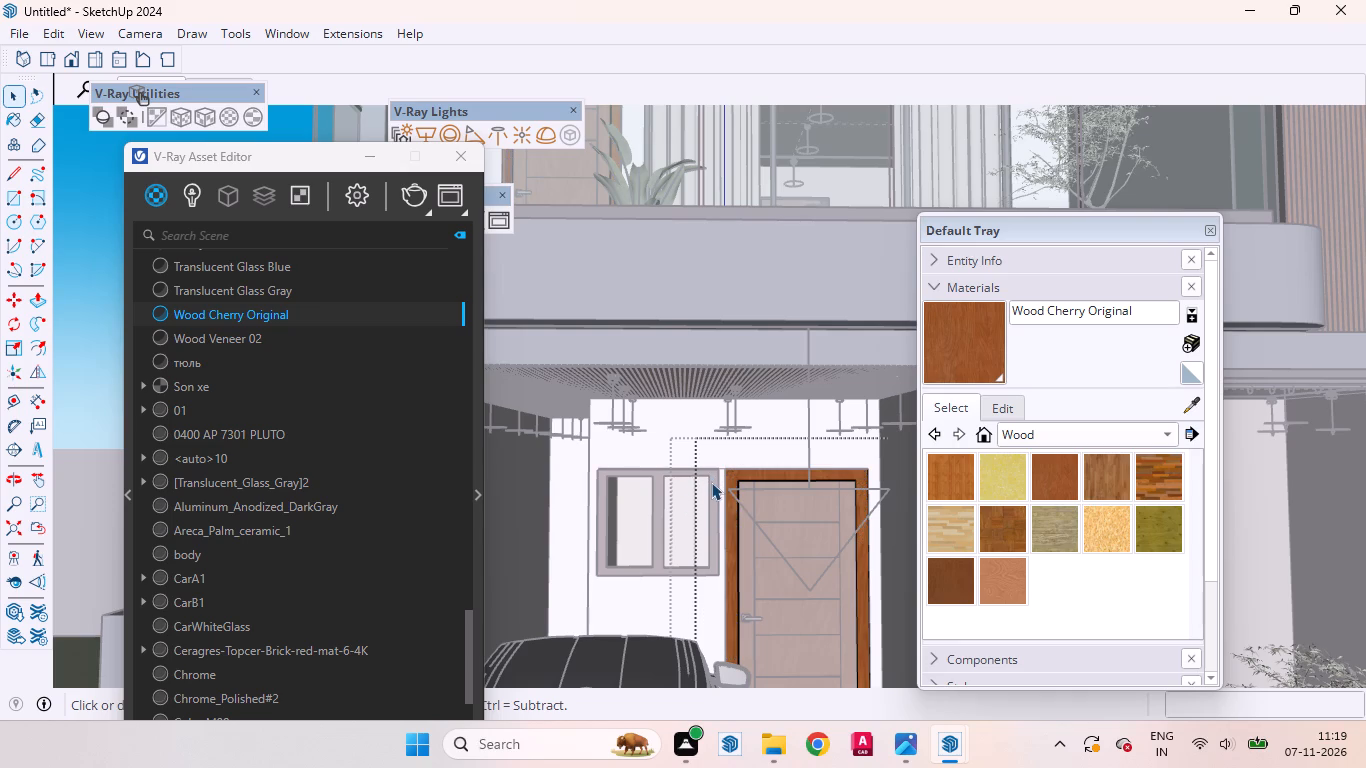
pyautogui.tripleClick(711, 482)
pyautogui.doubleClick(711, 482)
pyautogui.scroll(-15, 715, 482)
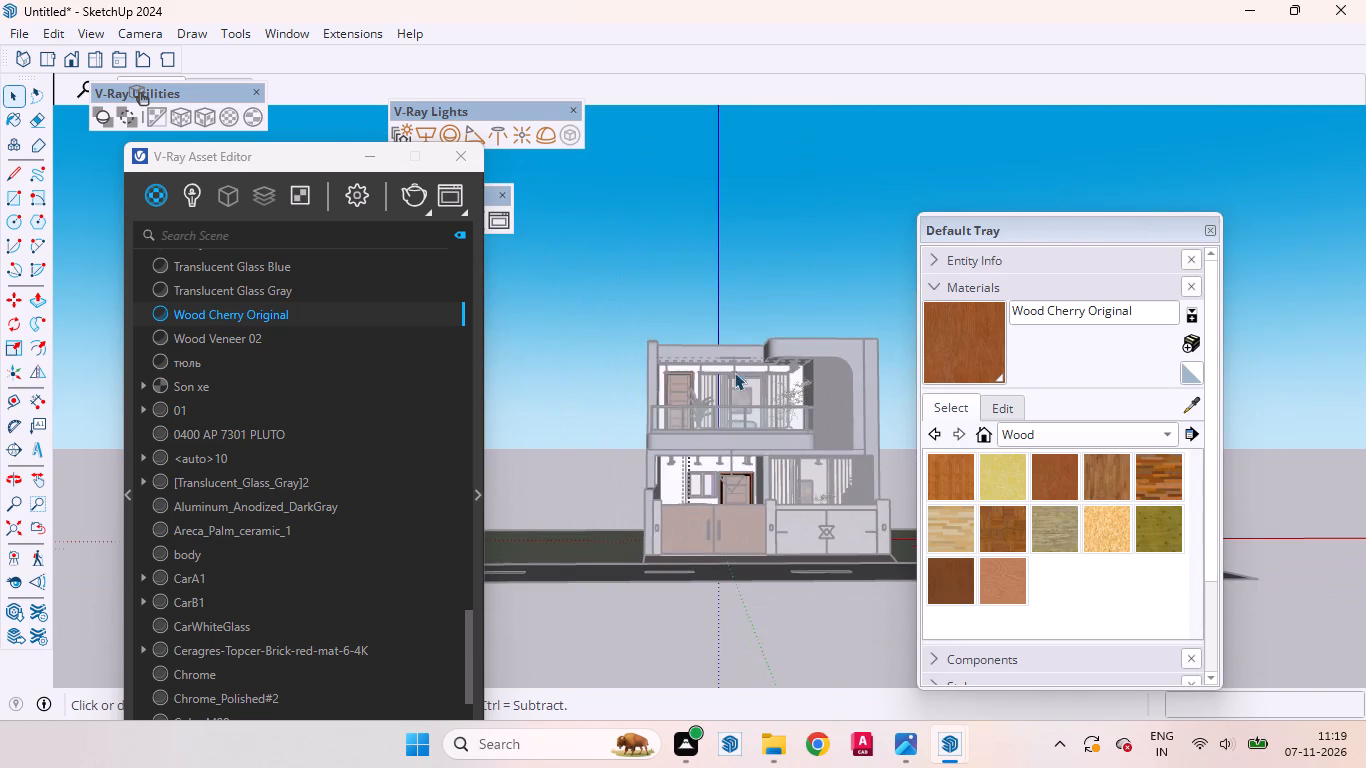
pyautogui.click(727, 254)
pyautogui.click(756, 276)
# Open the frame group of the carport window beside the door and paint its front face with Wood Cherry Original.
pyautogui.scroll(11, 729, 480)
pyautogui.scroll(-1, 704, 501)
pyautogui.scroll(8, 706, 484)
pyautogui.scroll(-1, 716, 456)
pyautogui.scroll(16, 716, 456)
pyautogui.click(656, 412)
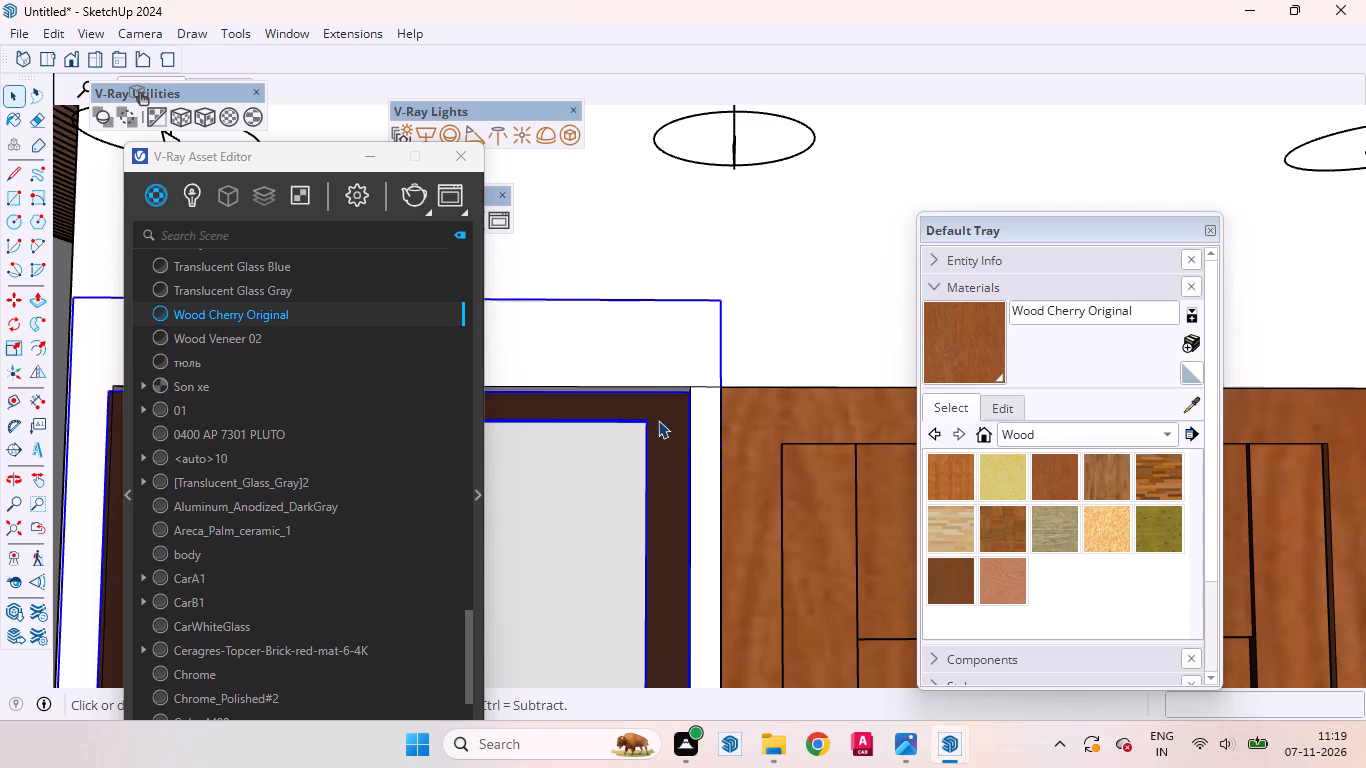
pyautogui.doubleClick(658, 420)
pyautogui.click(661, 453)
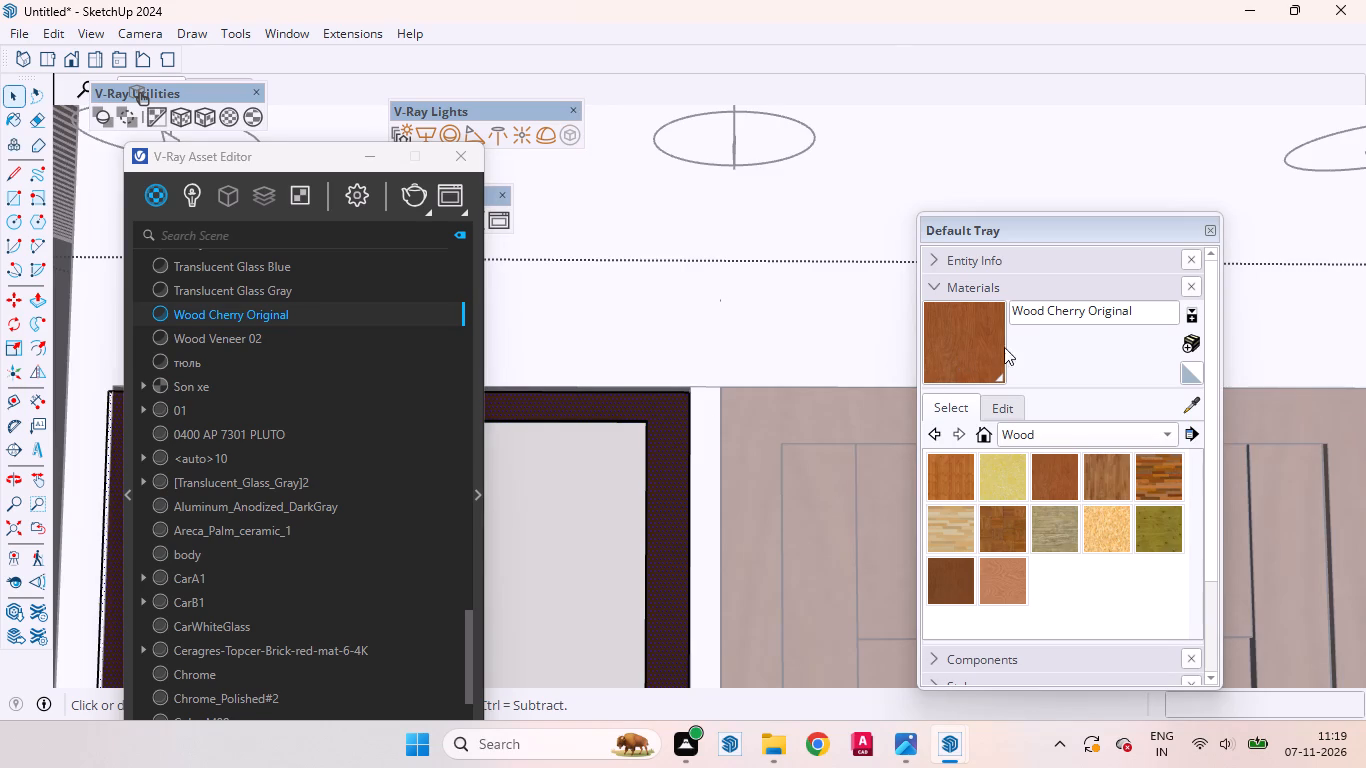
pyautogui.click(984, 347)
pyautogui.click(665, 442)
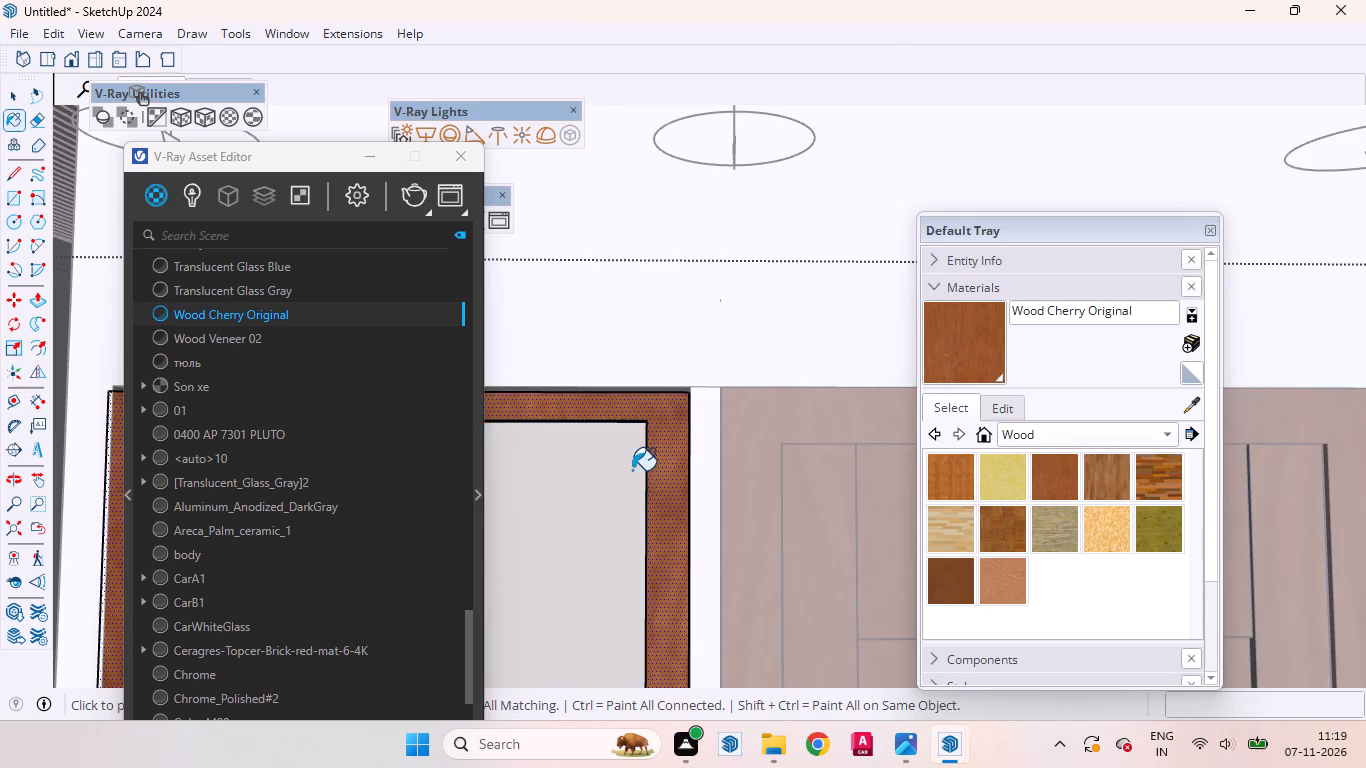
# Paint the door-side, top and bottom inner edges of the carport window's pane nearest the door with Wood Cherry Original.
pyautogui.moveTo(635, 471); pyautogui.dragTo(787, 449, button='middle')
pyautogui.scroll(8, 789, 447)
pyautogui.click(801, 385)
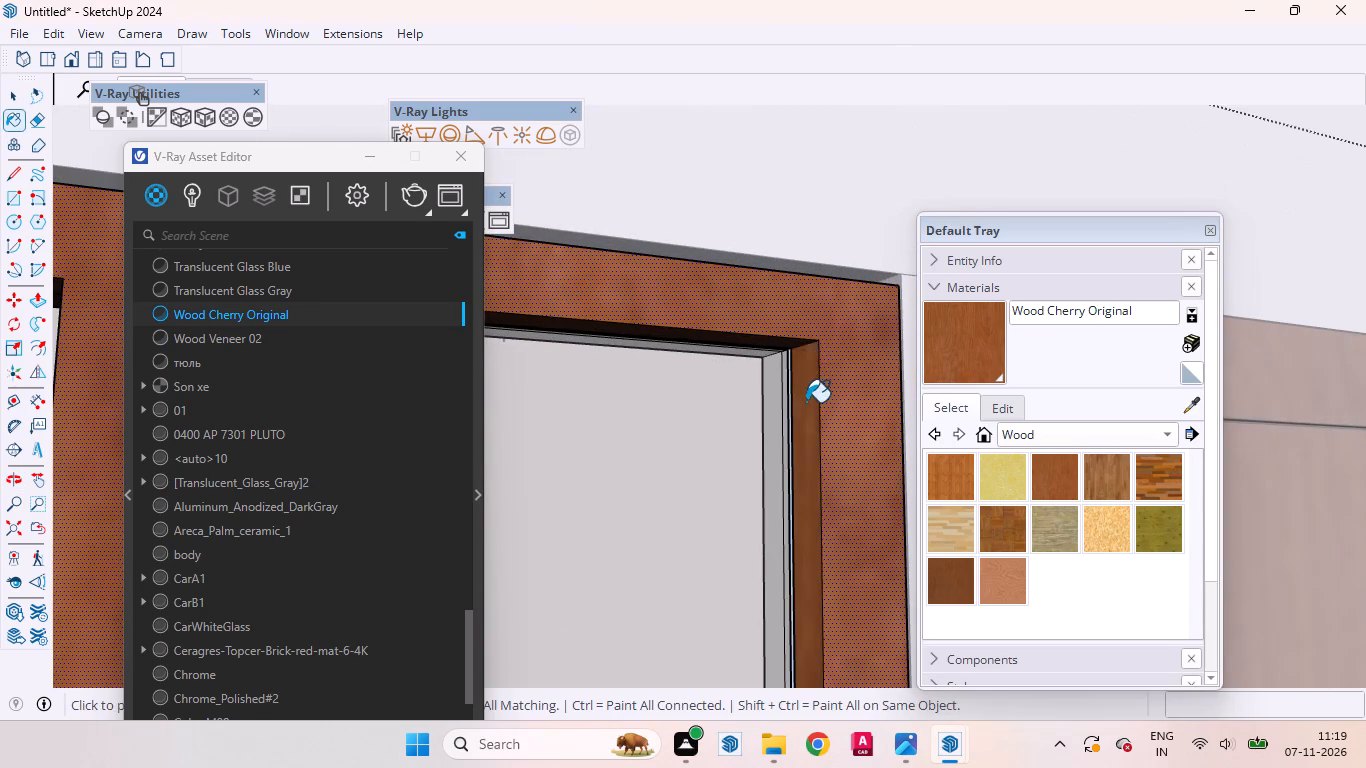
pyautogui.moveTo(797, 357); pyautogui.dragTo(776, 245, button='middle')
pyautogui.scroll(7, 754, 212)
pyautogui.click(737, 185)
pyautogui.moveTo(767, 241); pyautogui.dragTo(724, 356, button='middle')
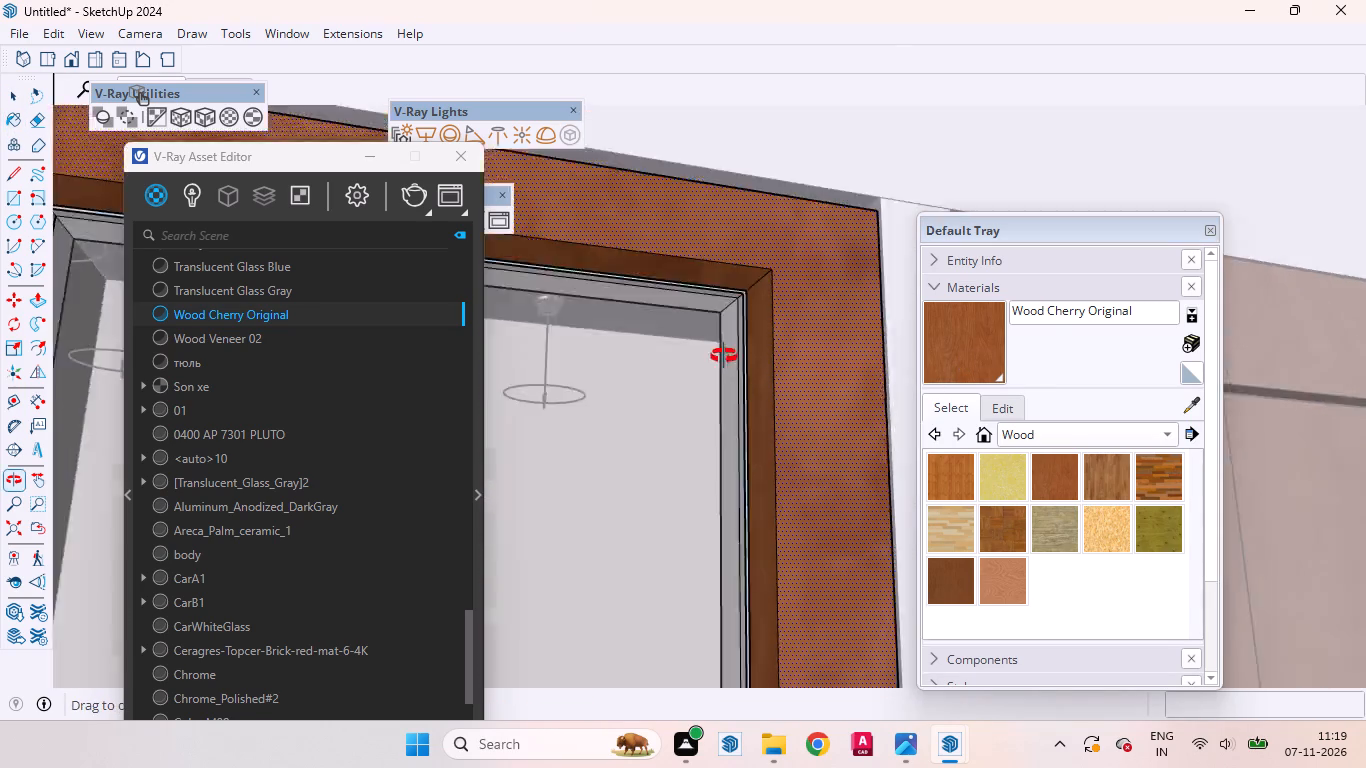
pyautogui.moveTo(724, 356); pyautogui.dragTo(688, 407, button='middle')
pyautogui.scroll(-20, 725, 375)
pyautogui.scroll(-1, 725, 375)
pyautogui.scroll(3, 756, 541)
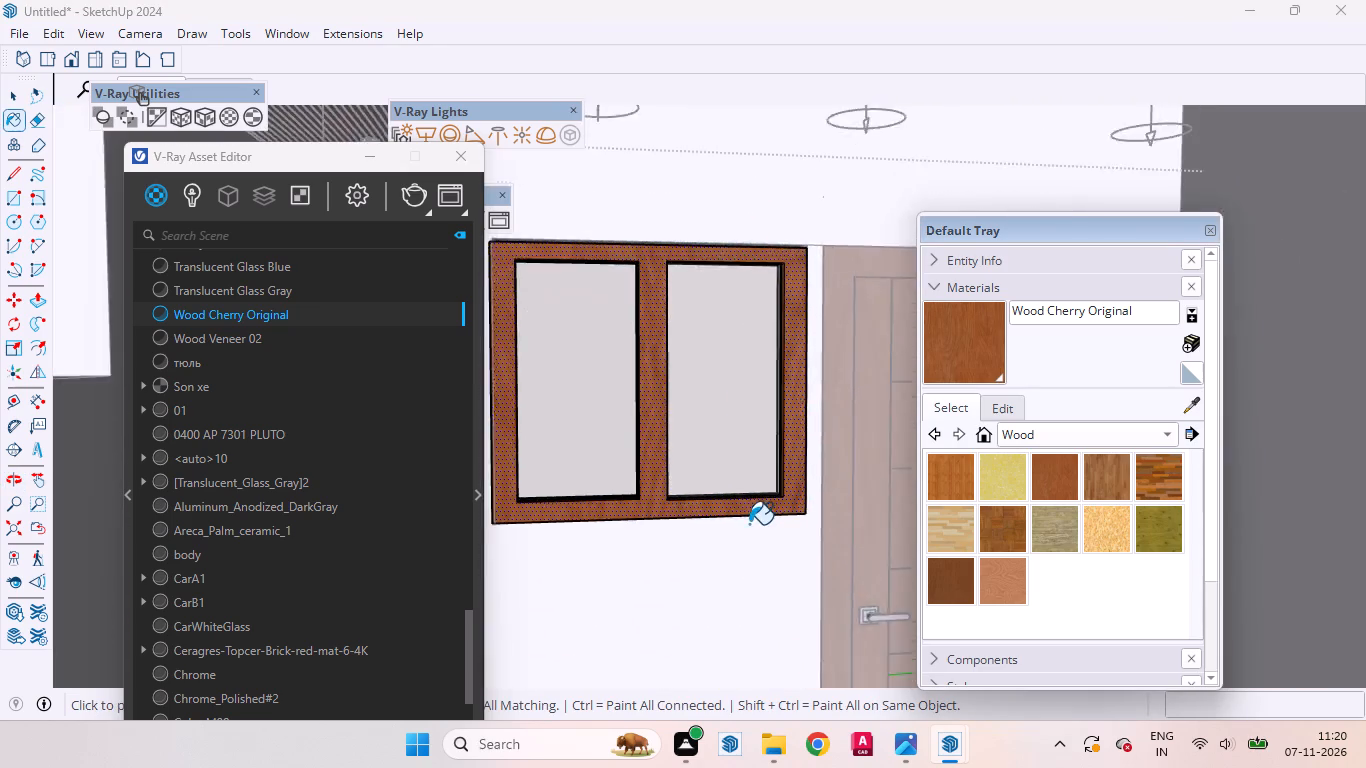
pyautogui.scroll(13, 749, 524)
pyautogui.moveTo(737, 482); pyautogui.dragTo(782, 560, button='middle')
pyautogui.scroll(7, 782, 560)
pyautogui.click(786, 487)
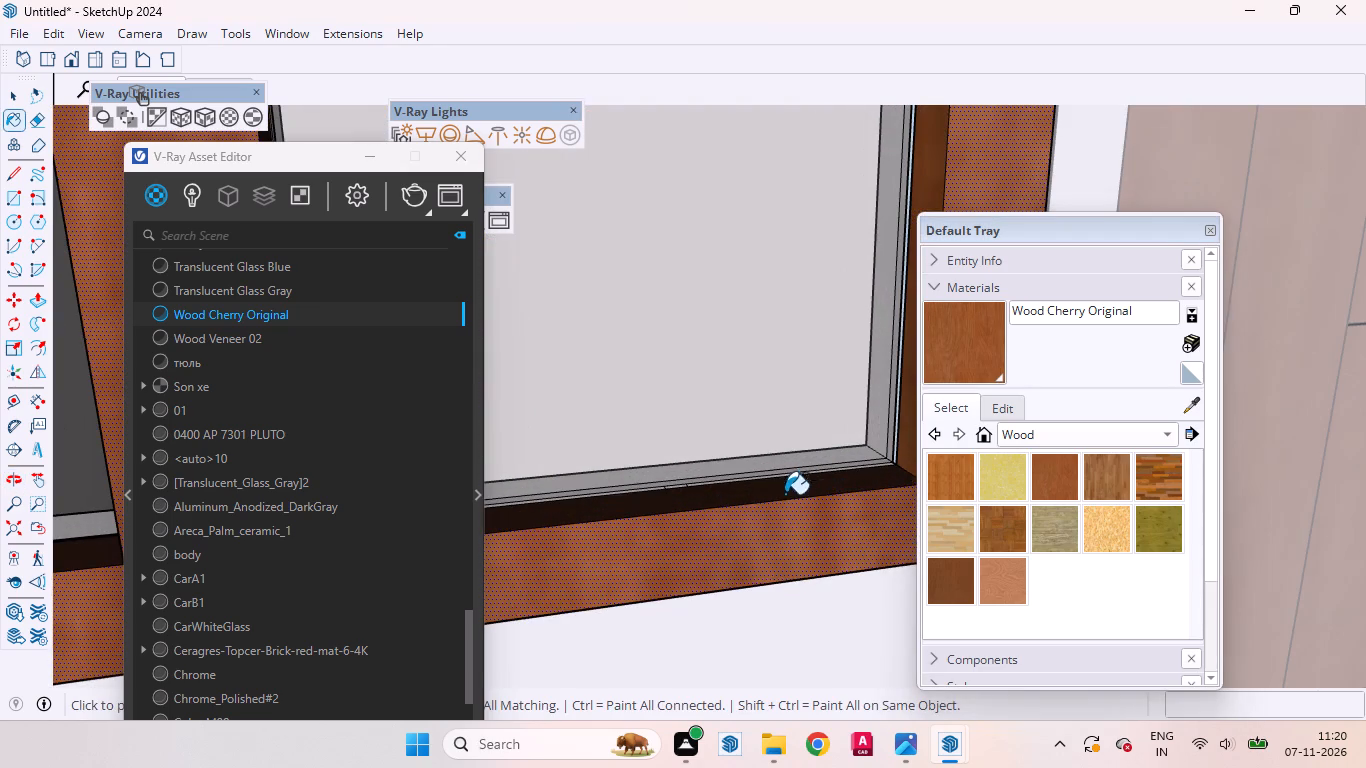
# Paint the mullion-side inner edge of the carport window's pane nearest the door with Wood Cherry Original.
pyautogui.scroll(-9, 724, 561)
pyautogui.moveTo(786, 558); pyautogui.dragTo(621, 535, button='middle')
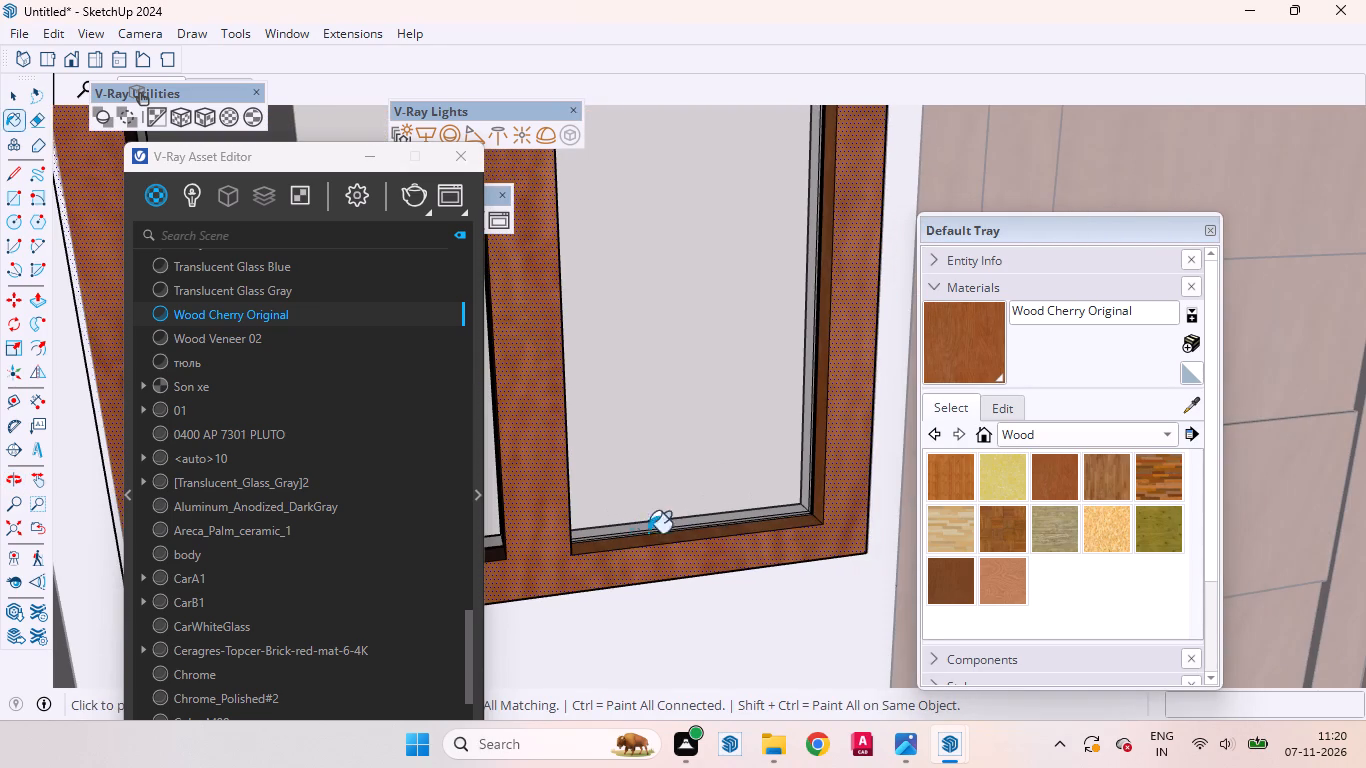
pyautogui.scroll(-5, 716, 521)
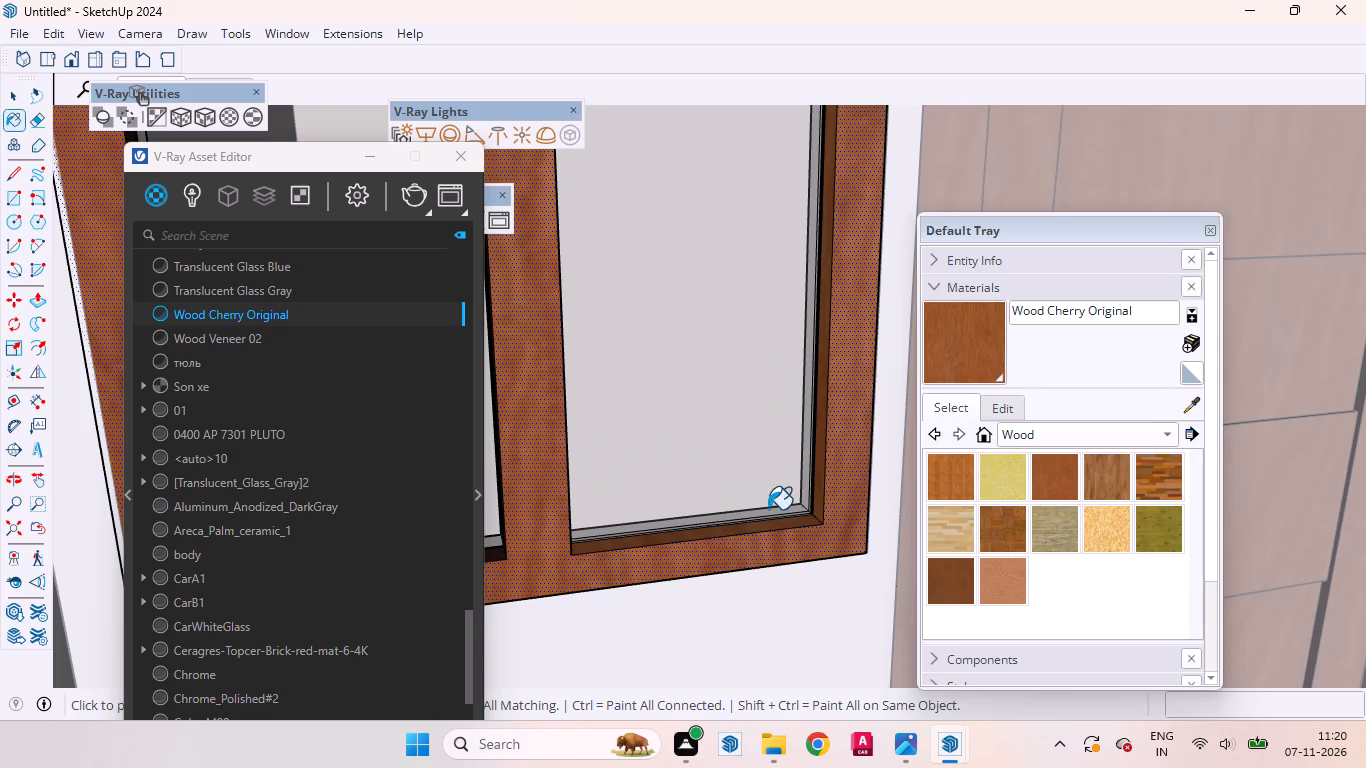
pyautogui.moveTo(767, 505); pyautogui.dragTo(503, 494, button='middle')
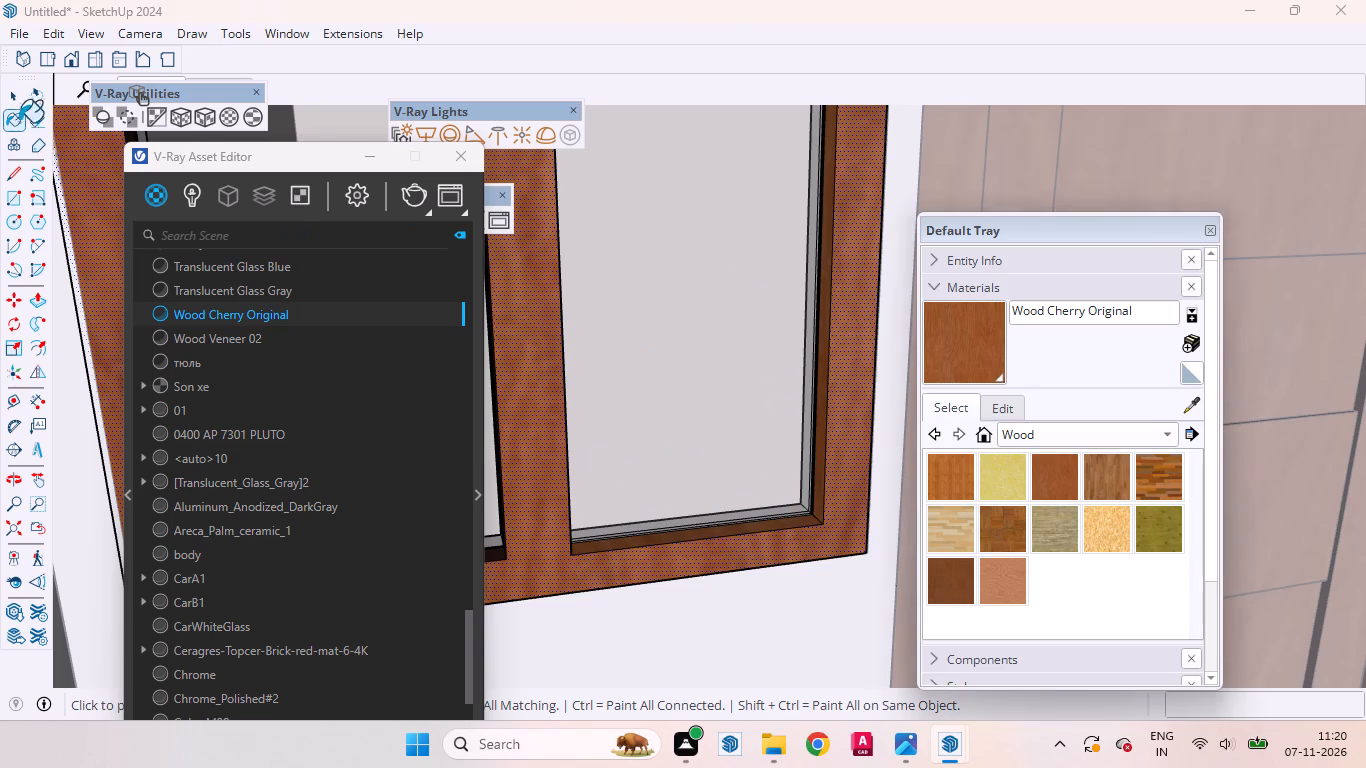
pyautogui.moveTo(622, 388); pyautogui.dragTo(397, 393, button='middle')
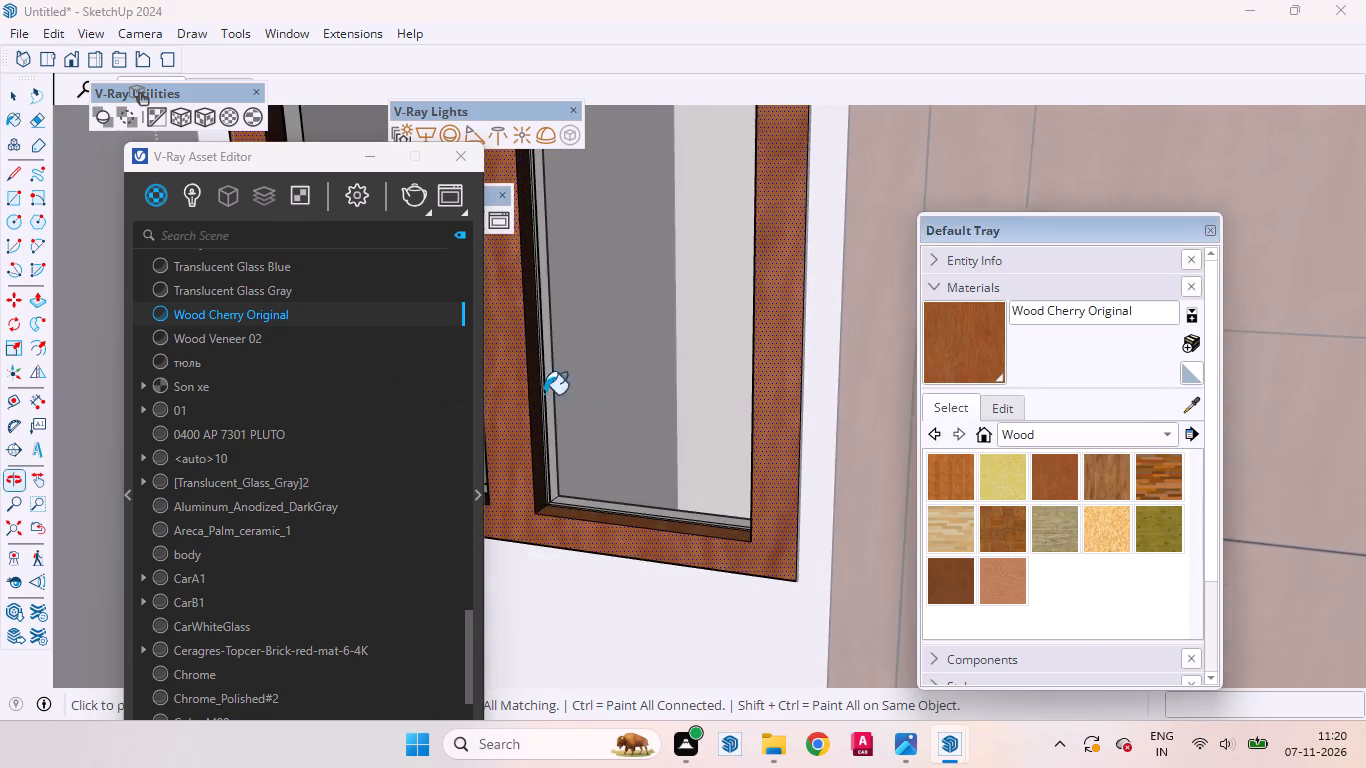
pyautogui.scroll(9, 578, 409)
pyautogui.scroll(-4, 1019, 286)
pyautogui.scroll(-7, 718, 332)
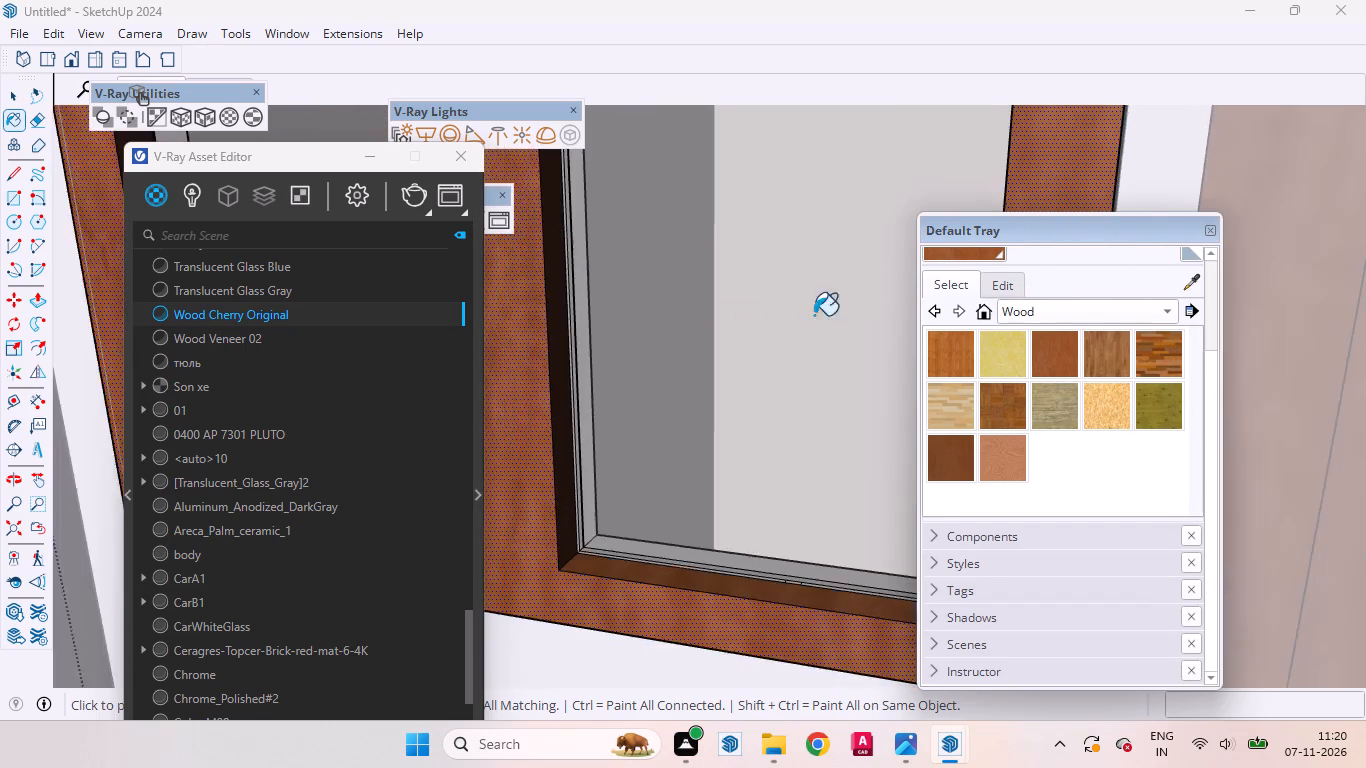
pyautogui.scroll(-1, 814, 315)
pyautogui.scroll(7, 705, 374)
pyautogui.scroll(-2, 621, 369)
pyautogui.scroll(6, 620, 368)
pyautogui.click(586, 353)
# Paint the bottom and both vertical inner edges of the carport window's pane farther from the door with Wood Cherry Original.
pyautogui.scroll(-20, 702, 370)
pyautogui.moveTo(674, 428); pyautogui.dragTo(822, 461, button='middle')
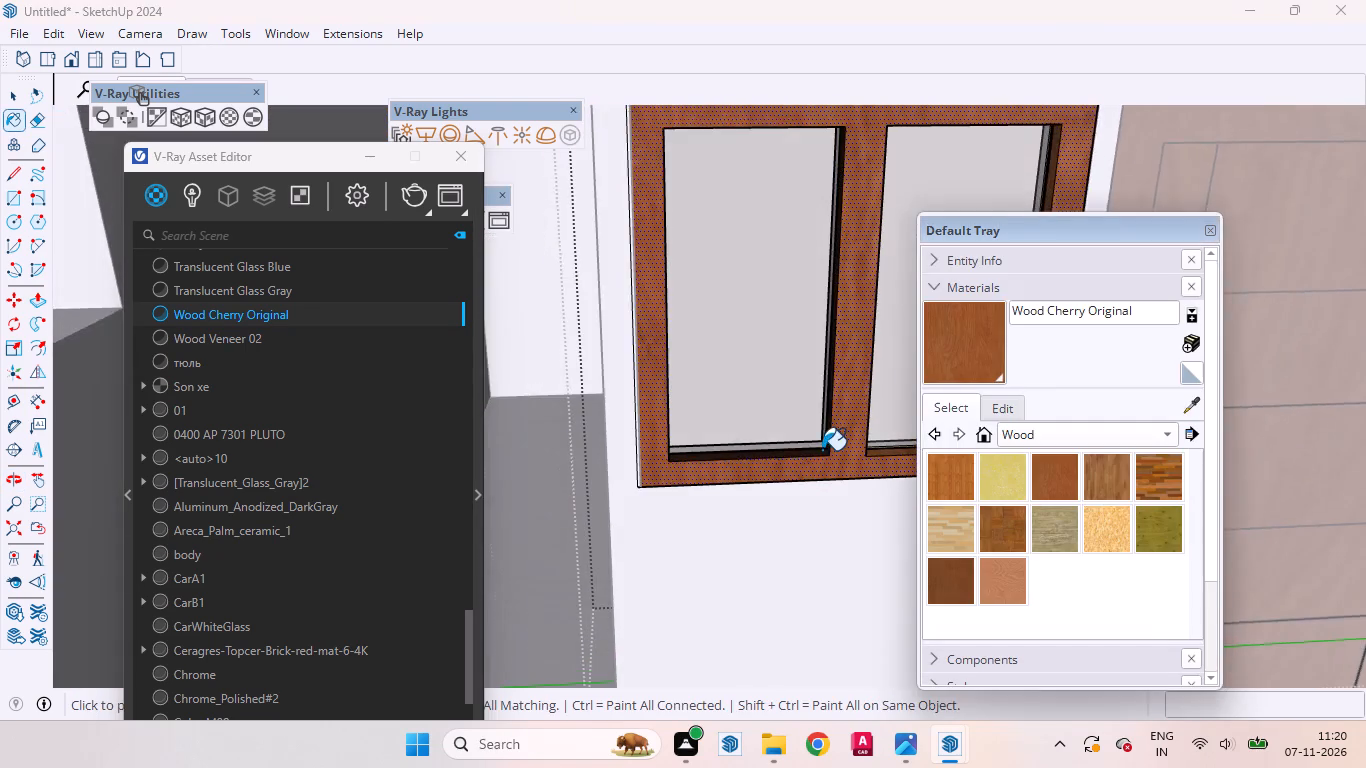
pyautogui.scroll(14, 822, 450)
pyautogui.click(815, 463)
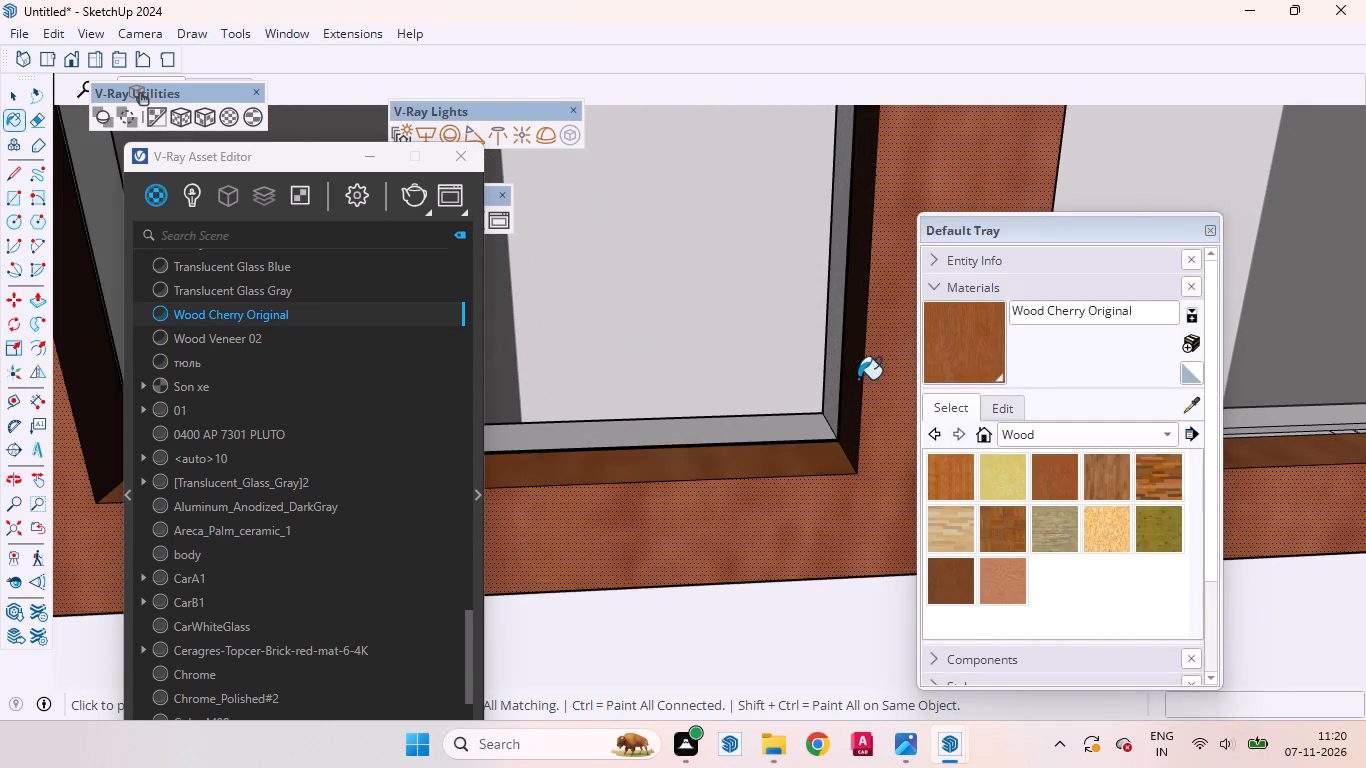
pyautogui.click(858, 379)
pyautogui.scroll(-15, 773, 501)
pyautogui.moveTo(692, 434); pyautogui.dragTo(556, 437, button='middle')
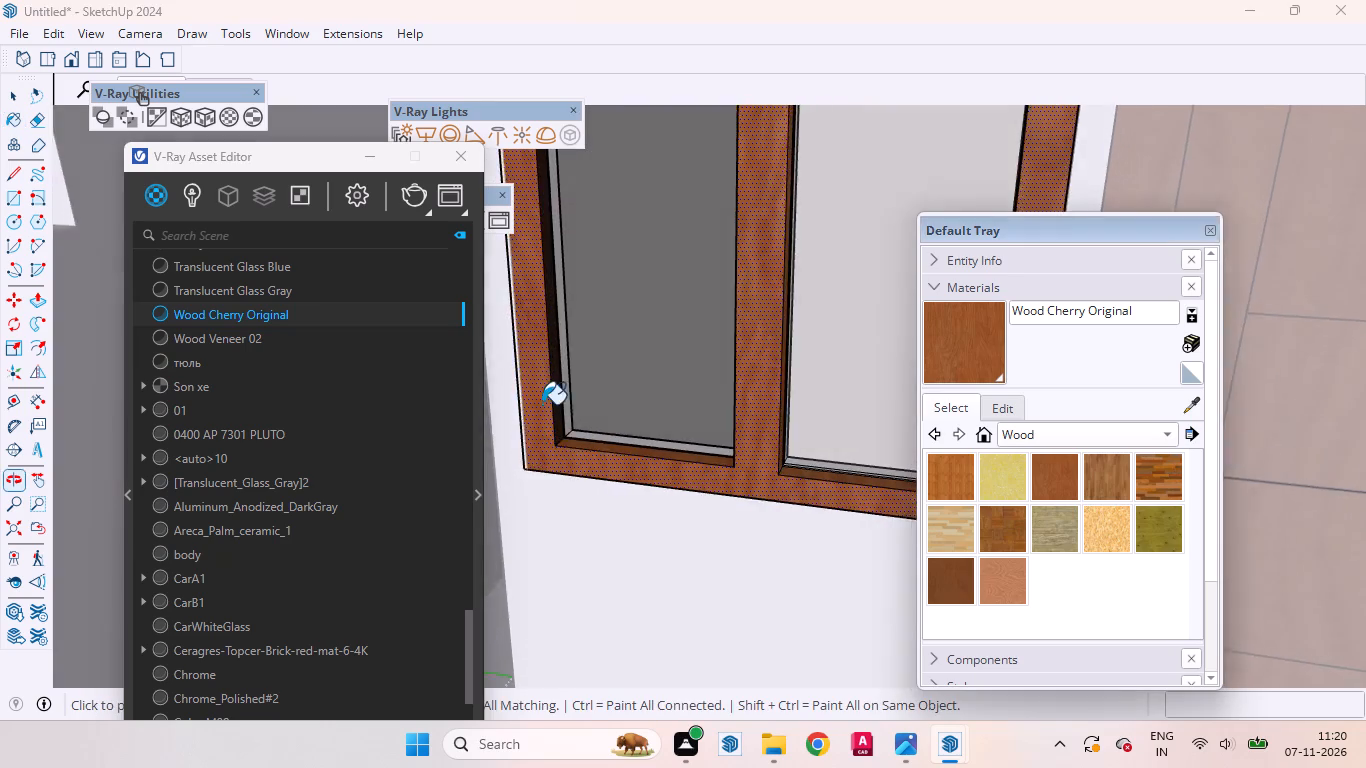
pyautogui.scroll(12, 541, 396)
pyautogui.click(537, 378)
# Paint the top inner edge of the carport window's pane farther from the door with Wood Cherry Original.
pyautogui.scroll(-9, 565, 483)
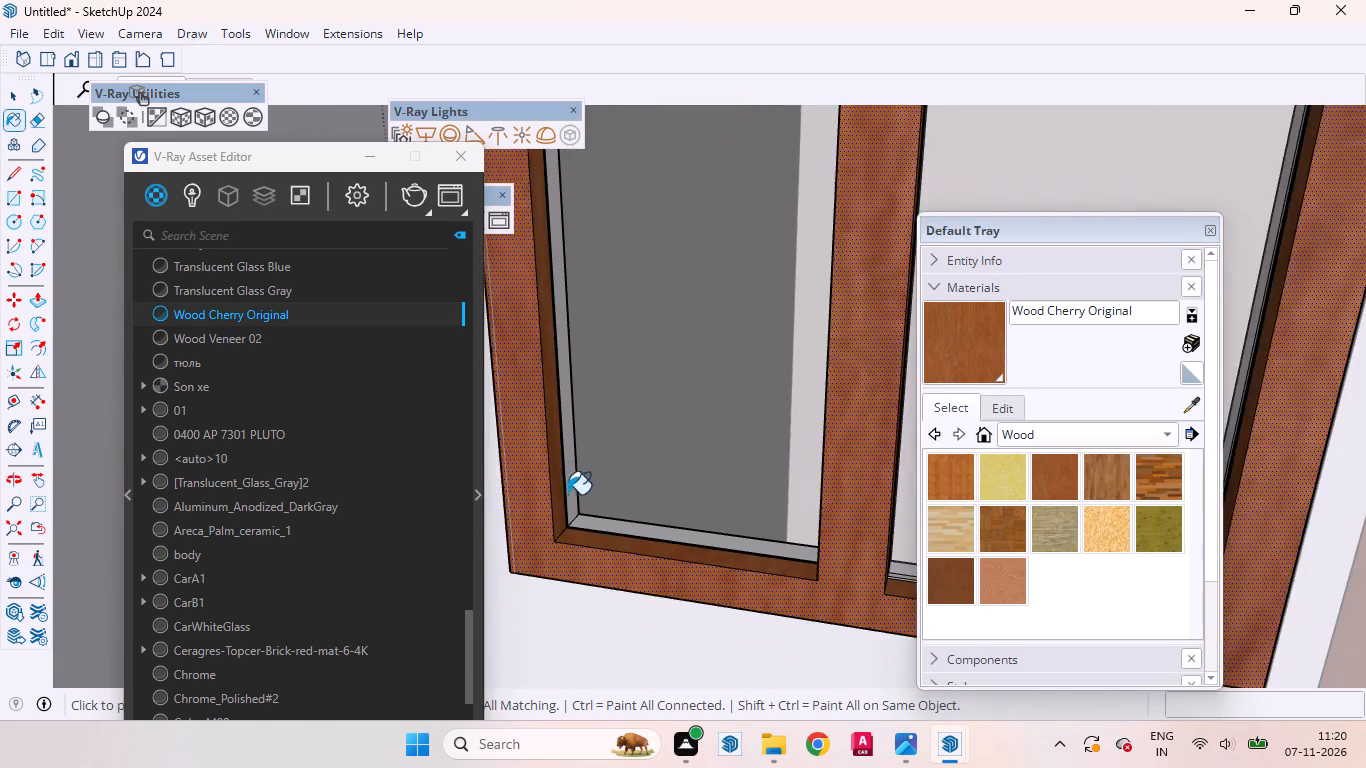
pyautogui.scroll(-12, 567, 494)
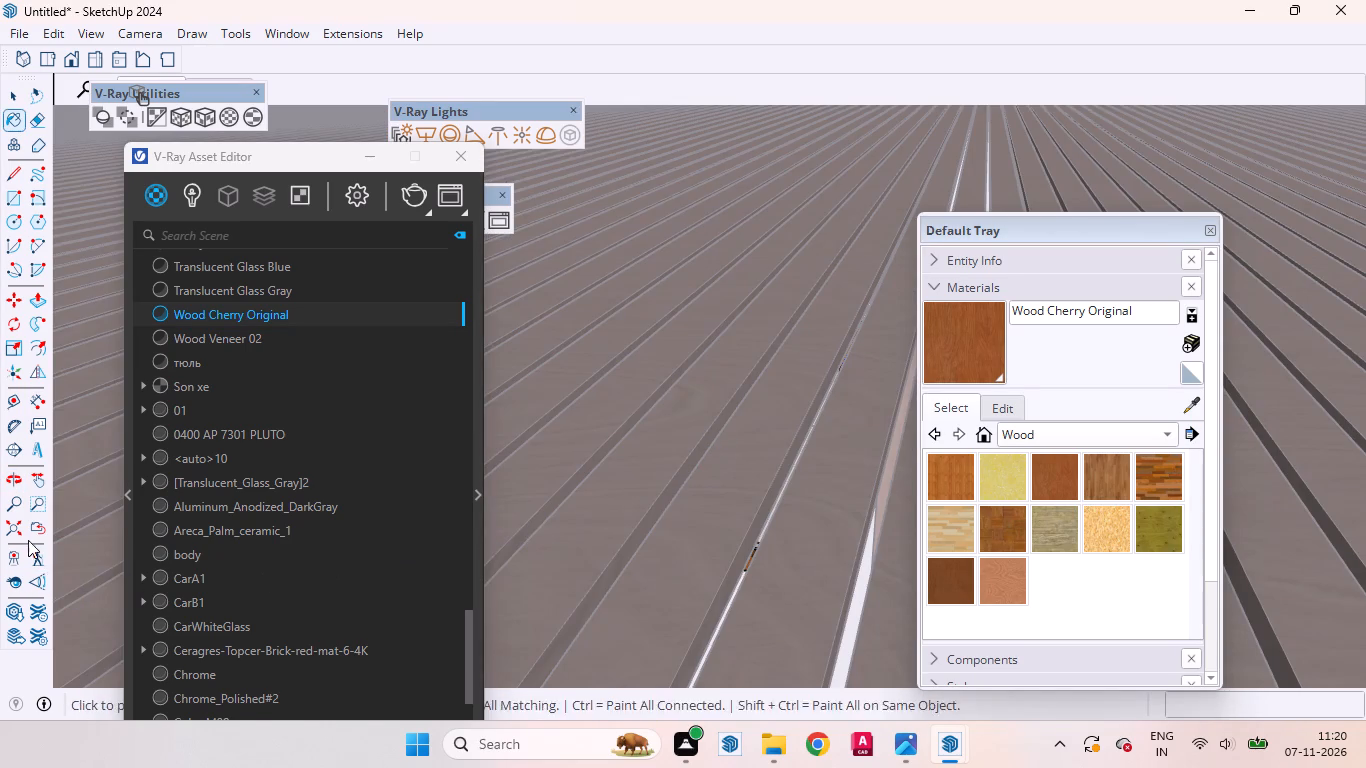
pyautogui.click(39, 532)
pyautogui.moveTo(792, 536); pyautogui.dragTo(799, 404, button='middle')
pyautogui.scroll(-16, 812, 562)
pyautogui.scroll(2, 690, 627)
pyautogui.scroll(-3, 690, 629)
pyautogui.scroll(2, 875, 353)
pyautogui.scroll(-1, 875, 342)
pyautogui.scroll(5, 875, 335)
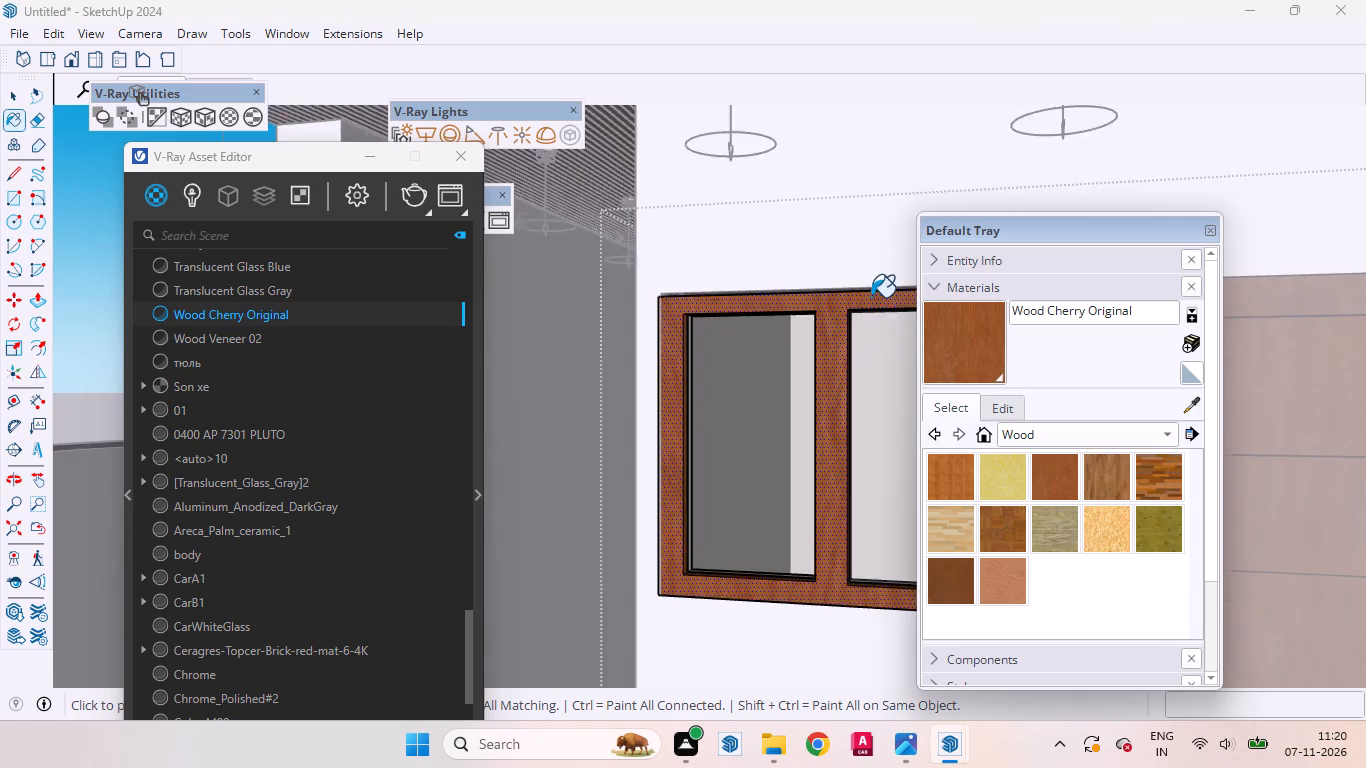
pyautogui.scroll(10, 871, 297)
pyautogui.scroll(-2, 858, 318)
pyautogui.scroll(6, 846, 340)
pyautogui.moveTo(821, 353); pyautogui.dragTo(846, 234, button='middle')
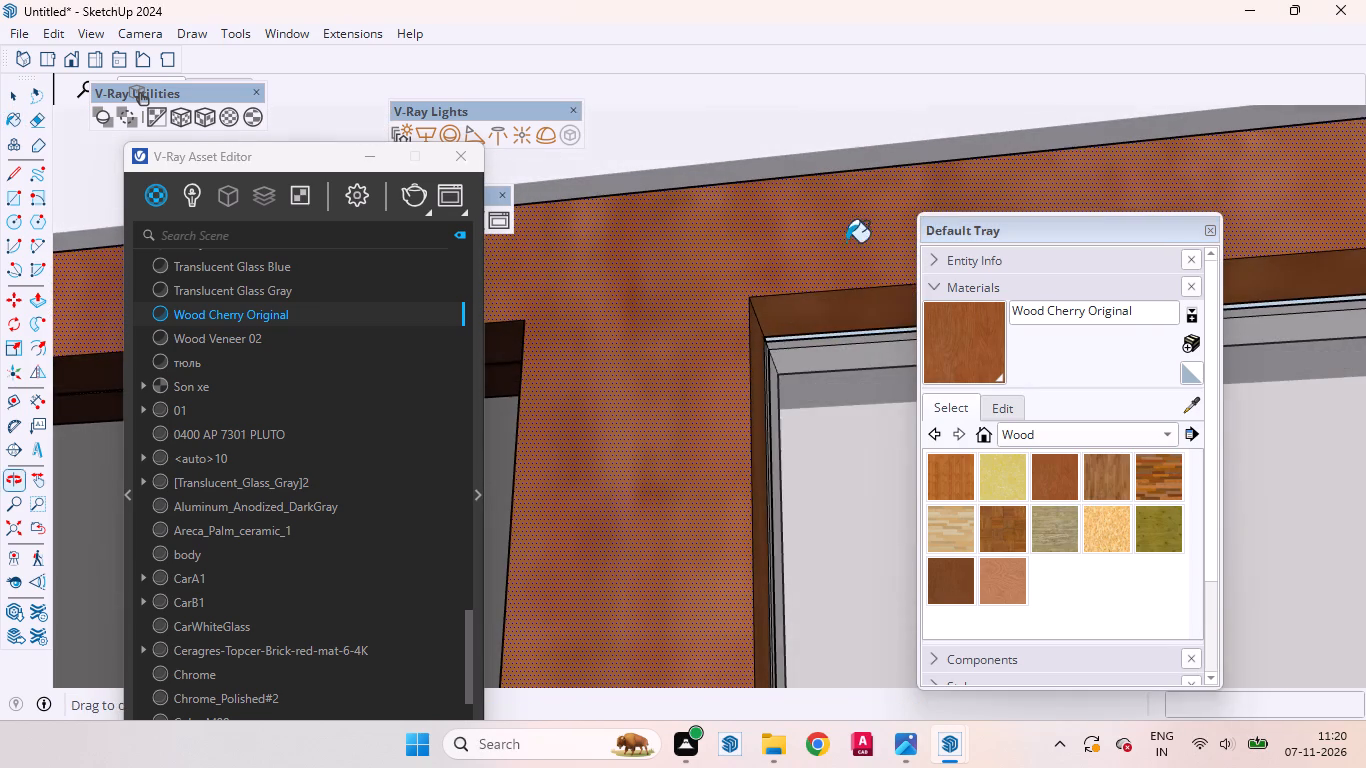
pyautogui.click(843, 301)
pyautogui.scroll(-10, 788, 357)
pyautogui.scroll(7, 587, 361)
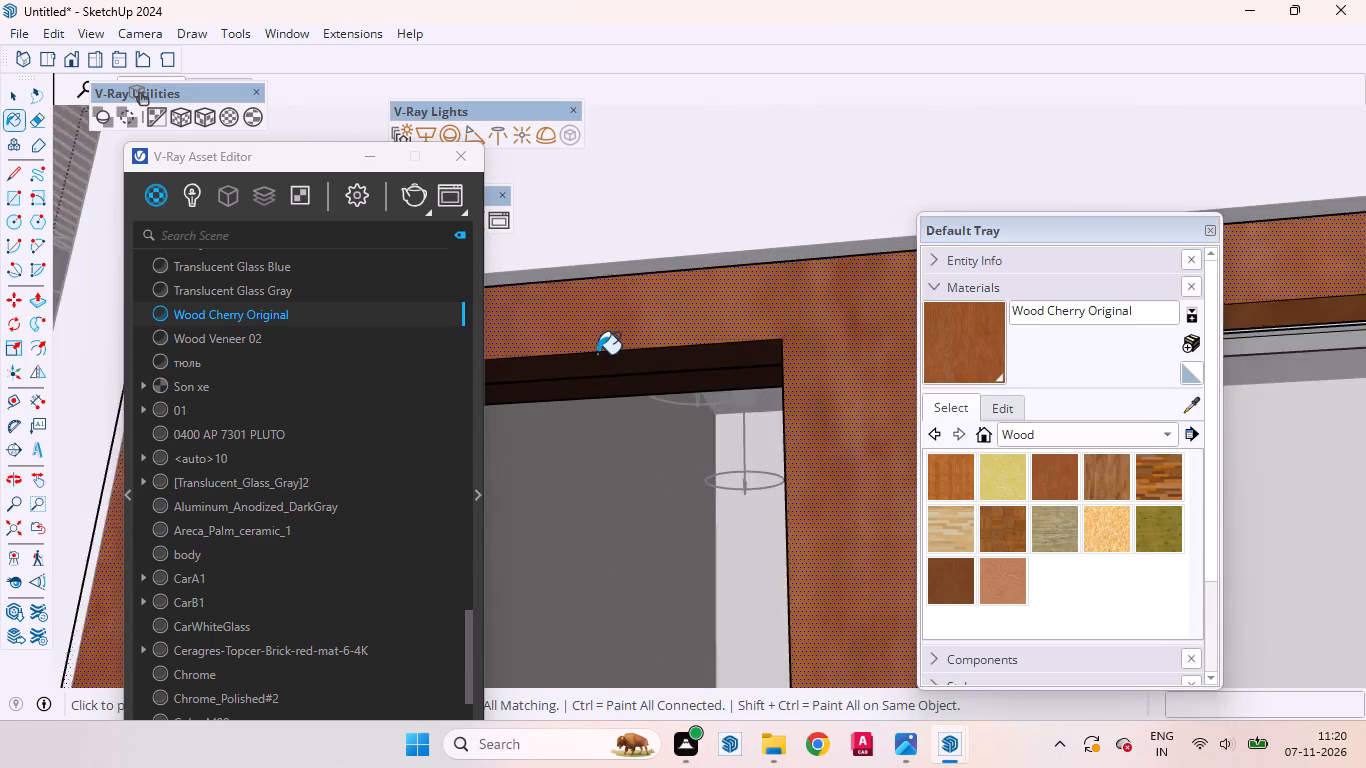
pyautogui.scroll(2, 597, 354)
pyautogui.click(708, 362)
# Leave the carport window frame's group and return to the whole model.
pyautogui.moveTo(790, 374); pyautogui.dragTo(635, 382, button='middle')
pyautogui.scroll(-5, 640, 363)
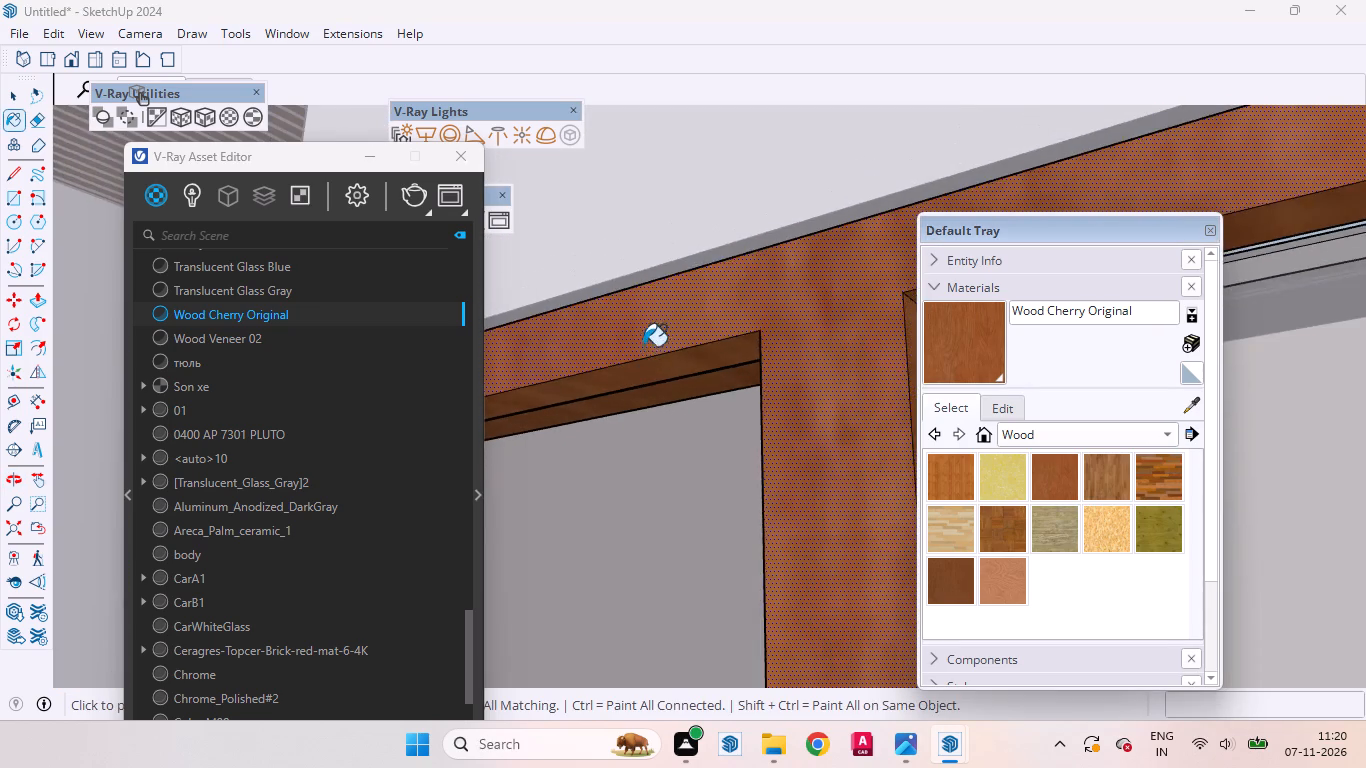
pyautogui.scroll(-9, 643, 346)
pyautogui.scroll(4, 836, 295)
pyautogui.scroll(-4, 755, 344)
pyautogui.moveTo(648, 394); pyautogui.dragTo(762, 448, button='middle')
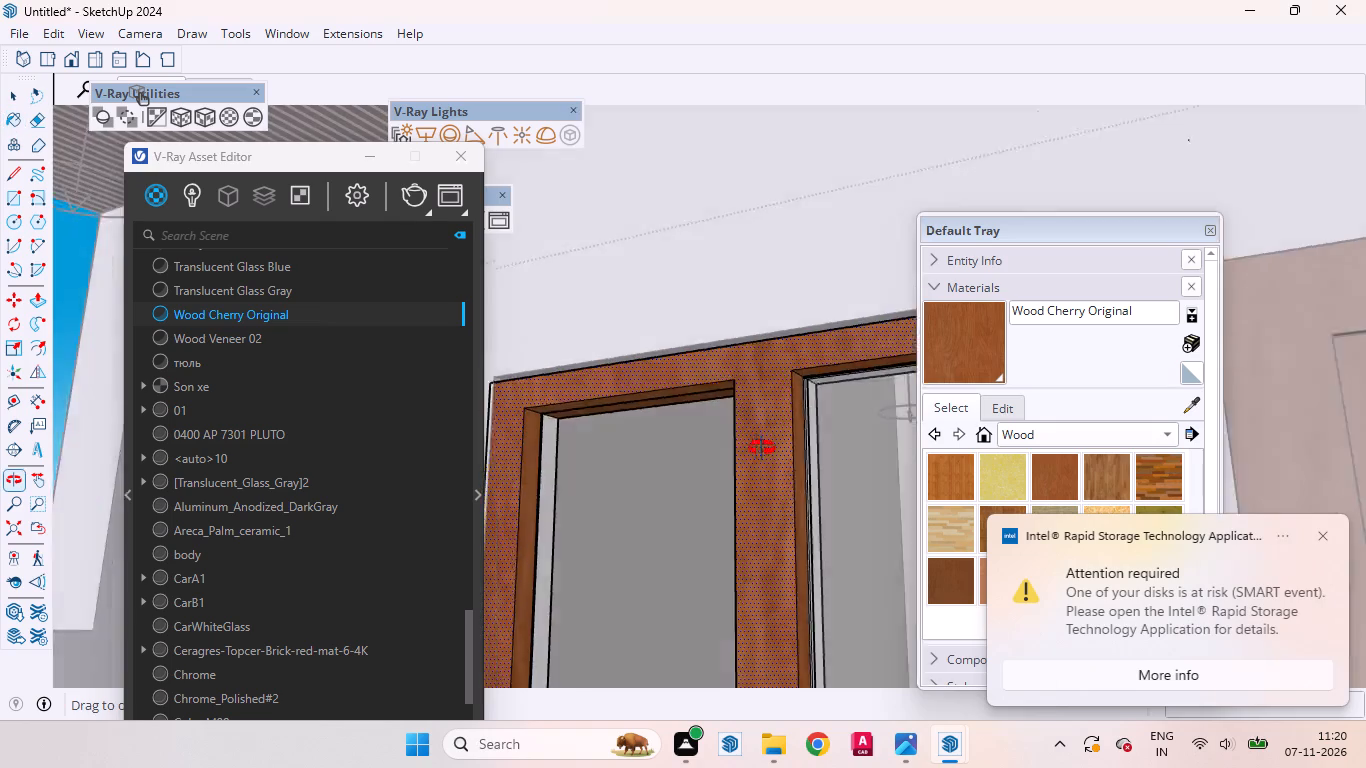
pyautogui.moveTo(762, 448); pyautogui.dragTo(785, 457, button='middle')
pyautogui.scroll(-16, 745, 414)
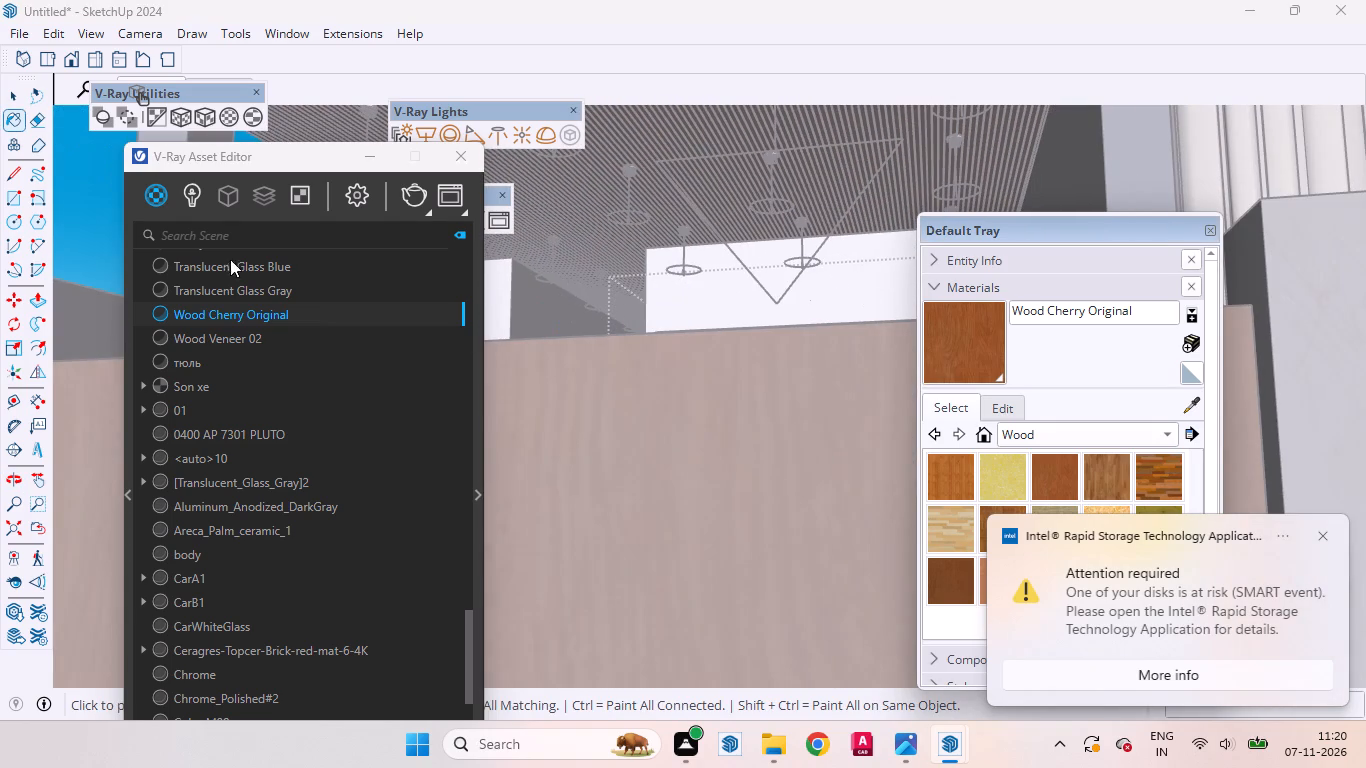
pyautogui.click(12, 96)
pyautogui.click(105, 190)
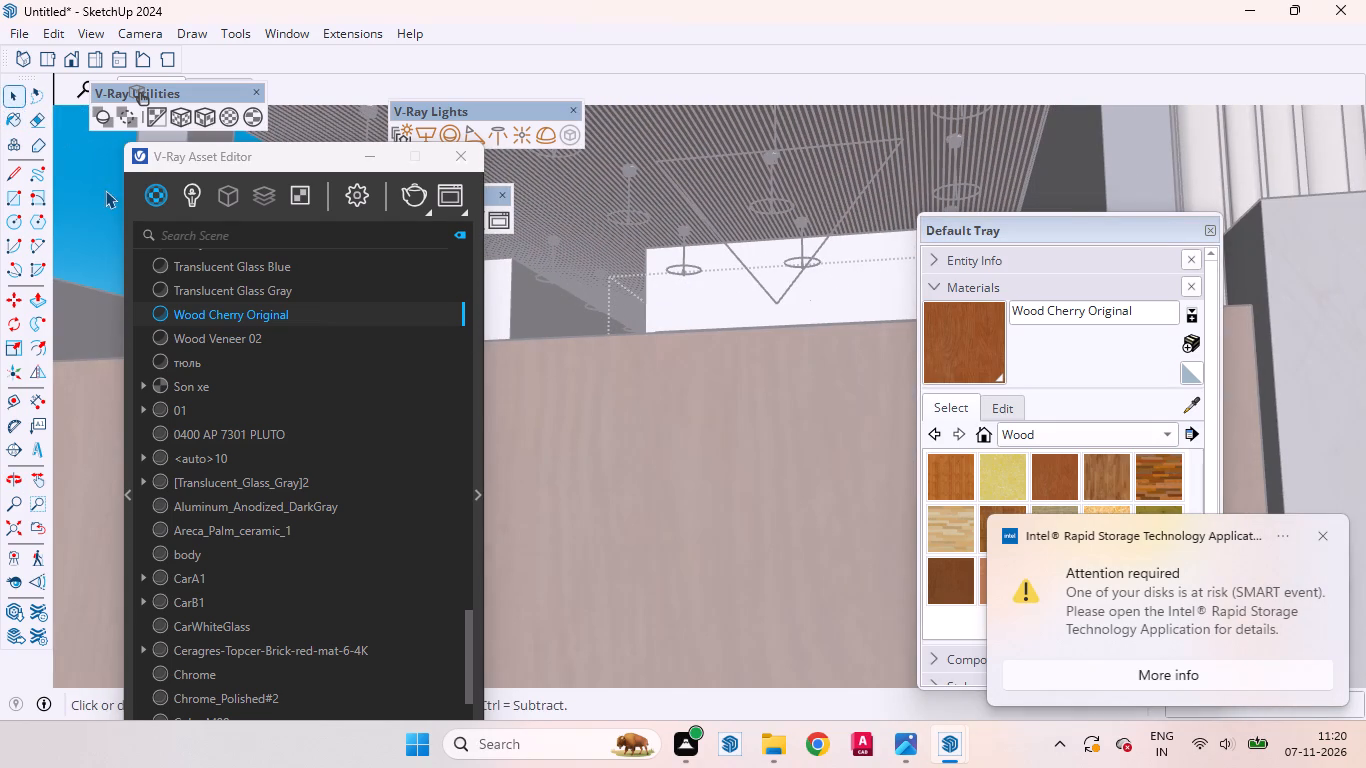
# Dock the V-Ray Utilities tools clear of the scene names and restore the Scene 1 view.
pyautogui.moveTo(217, 94); pyautogui.dragTo(149, 136)
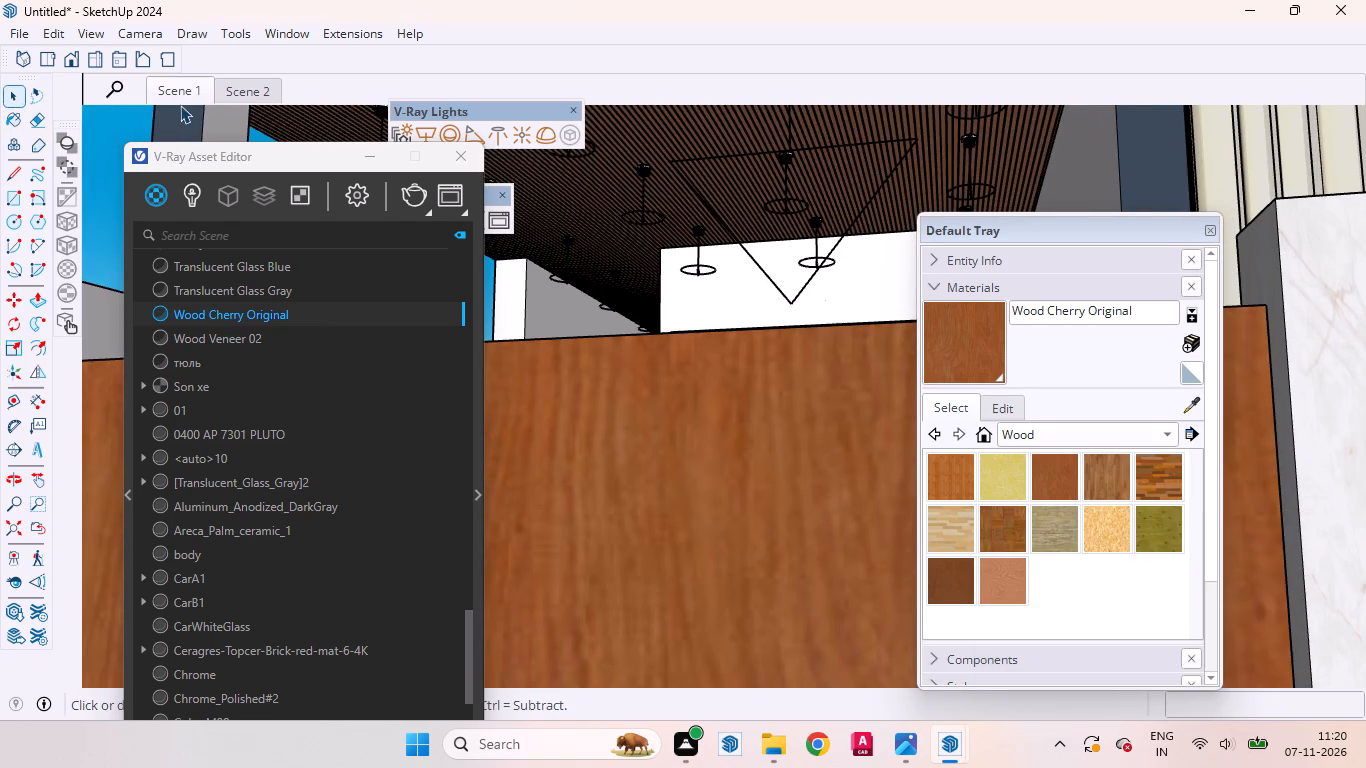
pyautogui.click(179, 92)
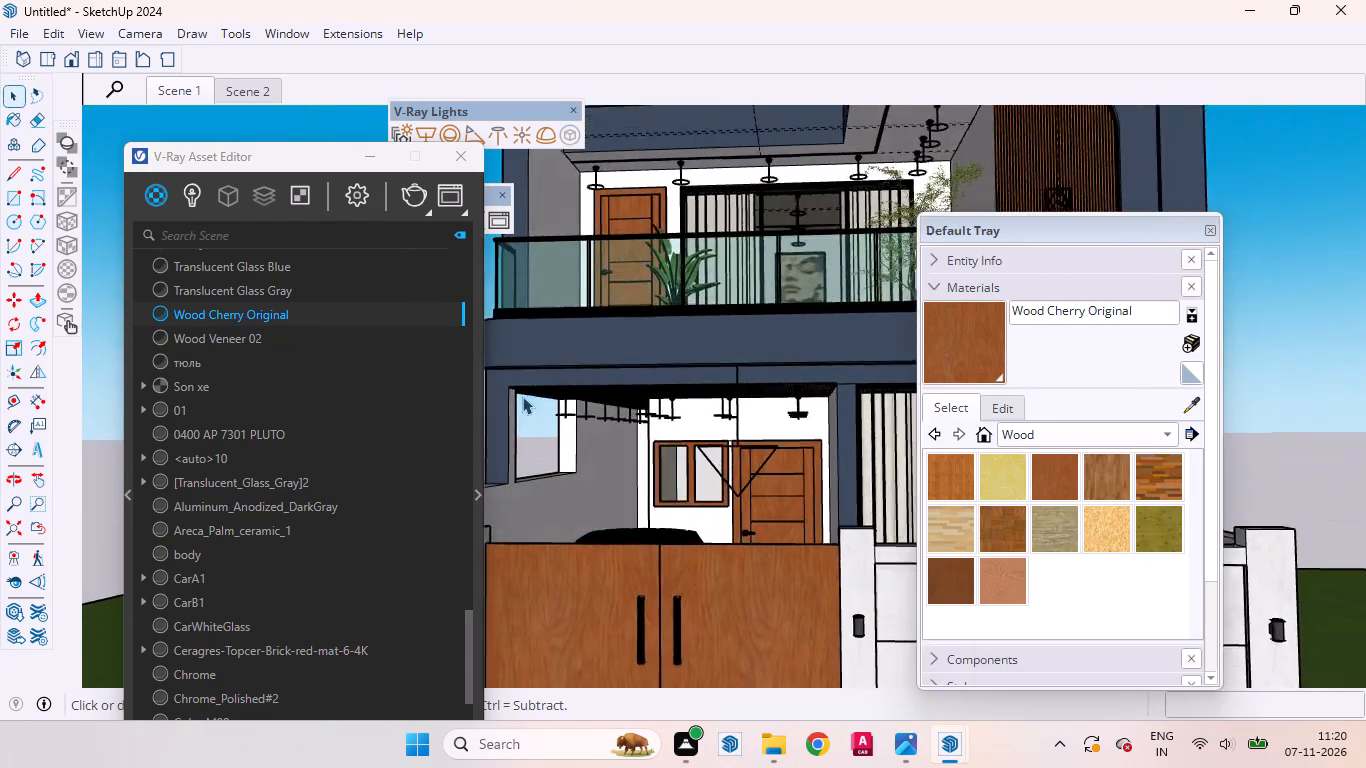
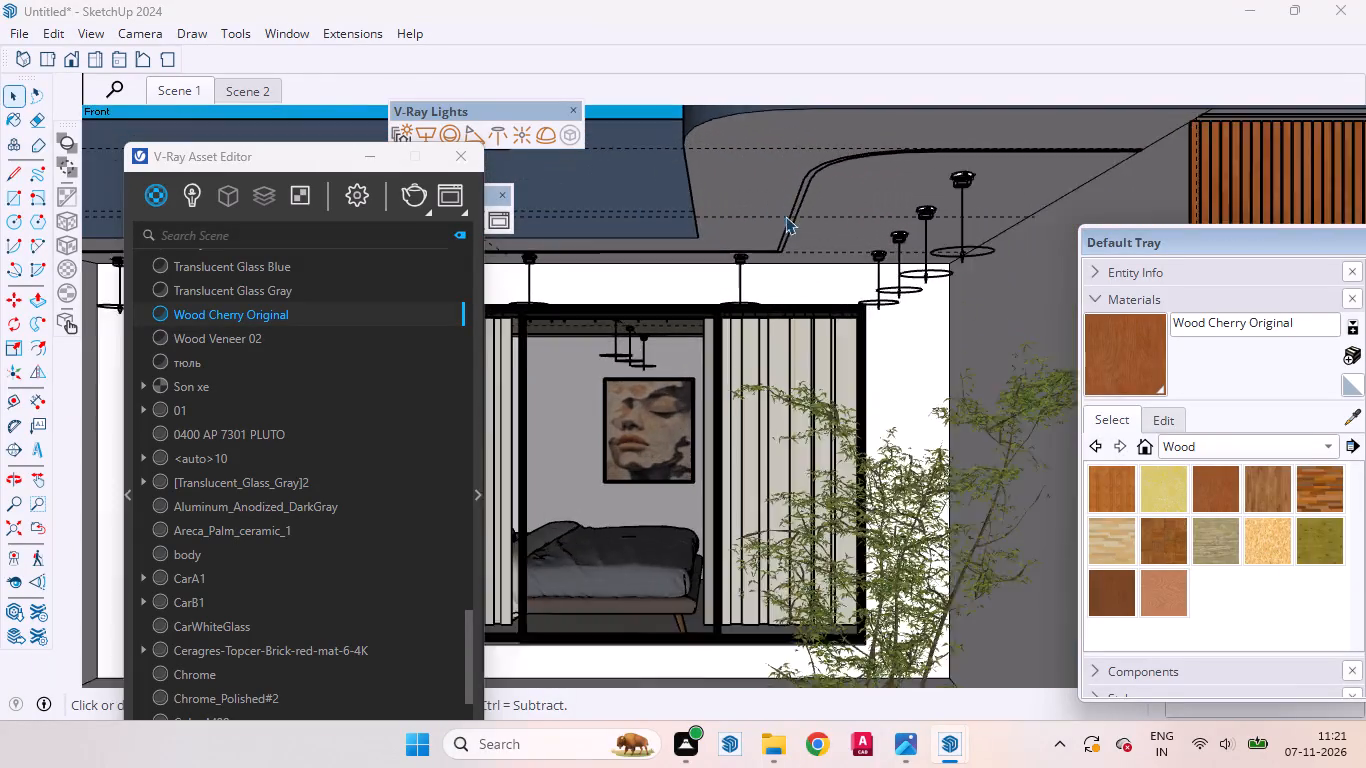
# Examine the balcony front, then the carport window frame's top and outer side edges against the wall opening.
pyautogui.moveTo(783, 224); pyautogui.dragTo(786, 198, button='middle')
pyautogui.scroll(-11, 838, 251)
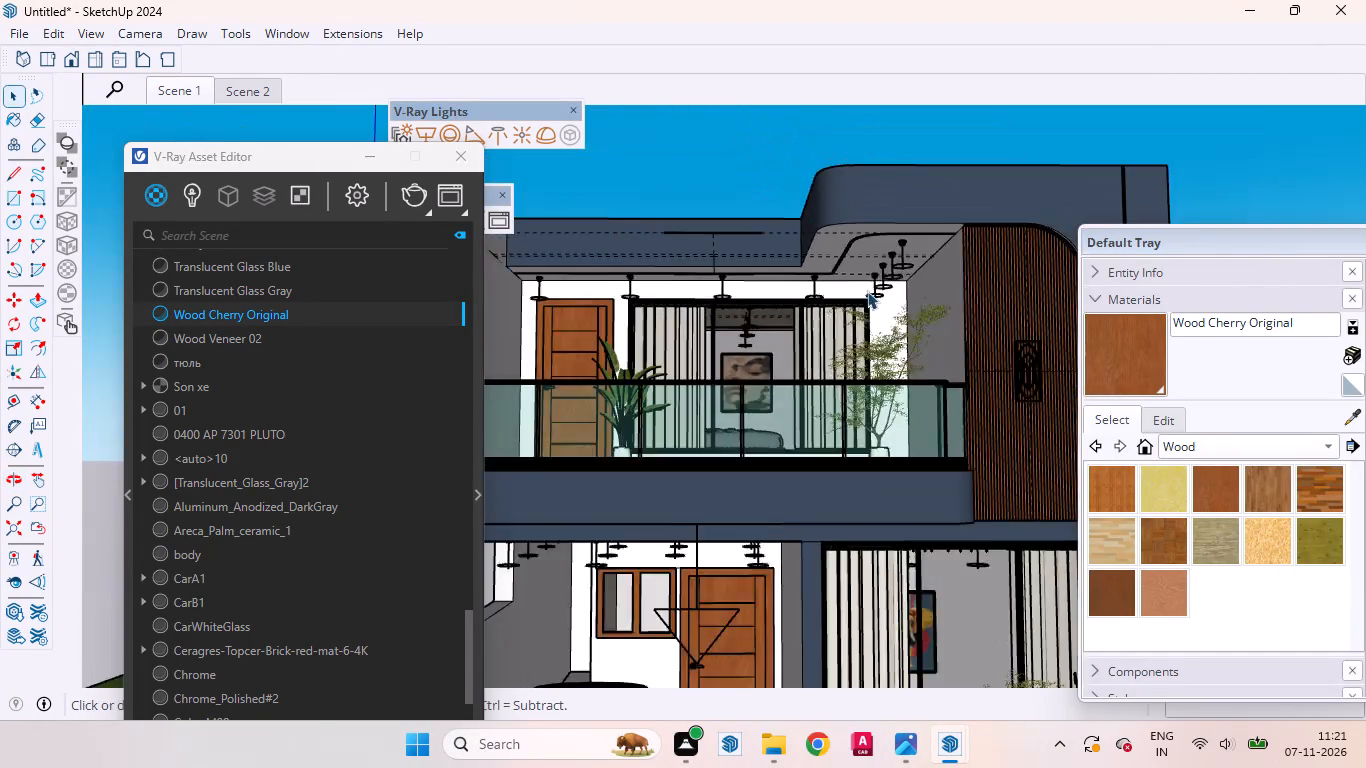
pyautogui.scroll(-5, 867, 291)
pyautogui.moveTo(723, 354); pyautogui.dragTo(647, 366, button='middle')
pyautogui.scroll(1, 647, 366)
pyautogui.scroll(6, 767, 282)
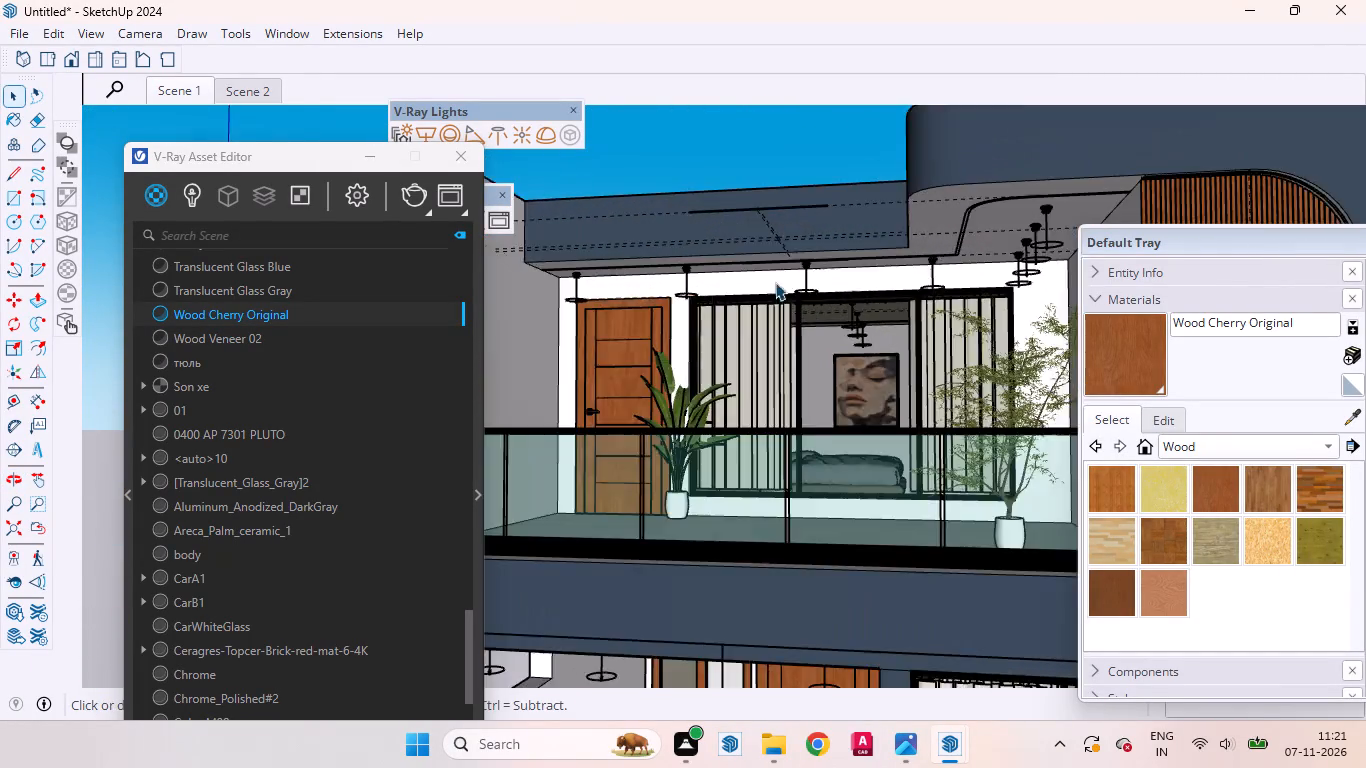
pyautogui.scroll(-6, 792, 225)
pyautogui.scroll(6, 798, 469)
pyautogui.scroll(-1, 799, 470)
pyautogui.scroll(2, 789, 458)
pyautogui.scroll(-5, 800, 246)
pyautogui.scroll(3, 745, 441)
pyautogui.scroll(-2, 745, 441)
pyautogui.scroll(7, 745, 441)
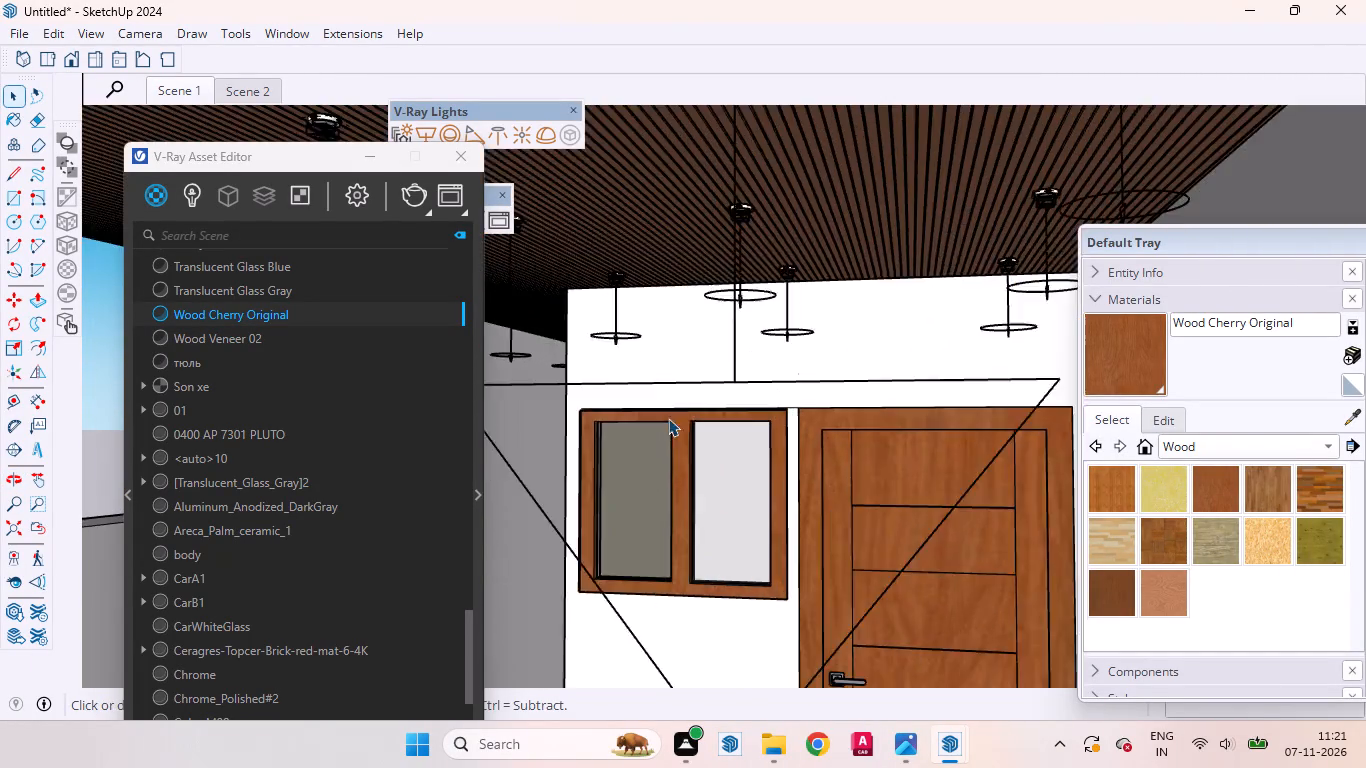
pyautogui.scroll(9, 668, 418)
pyautogui.scroll(-1, 665, 410)
pyautogui.scroll(1, 665, 410)
pyautogui.scroll(-6, 770, 345)
pyautogui.scroll(10, 527, 396)
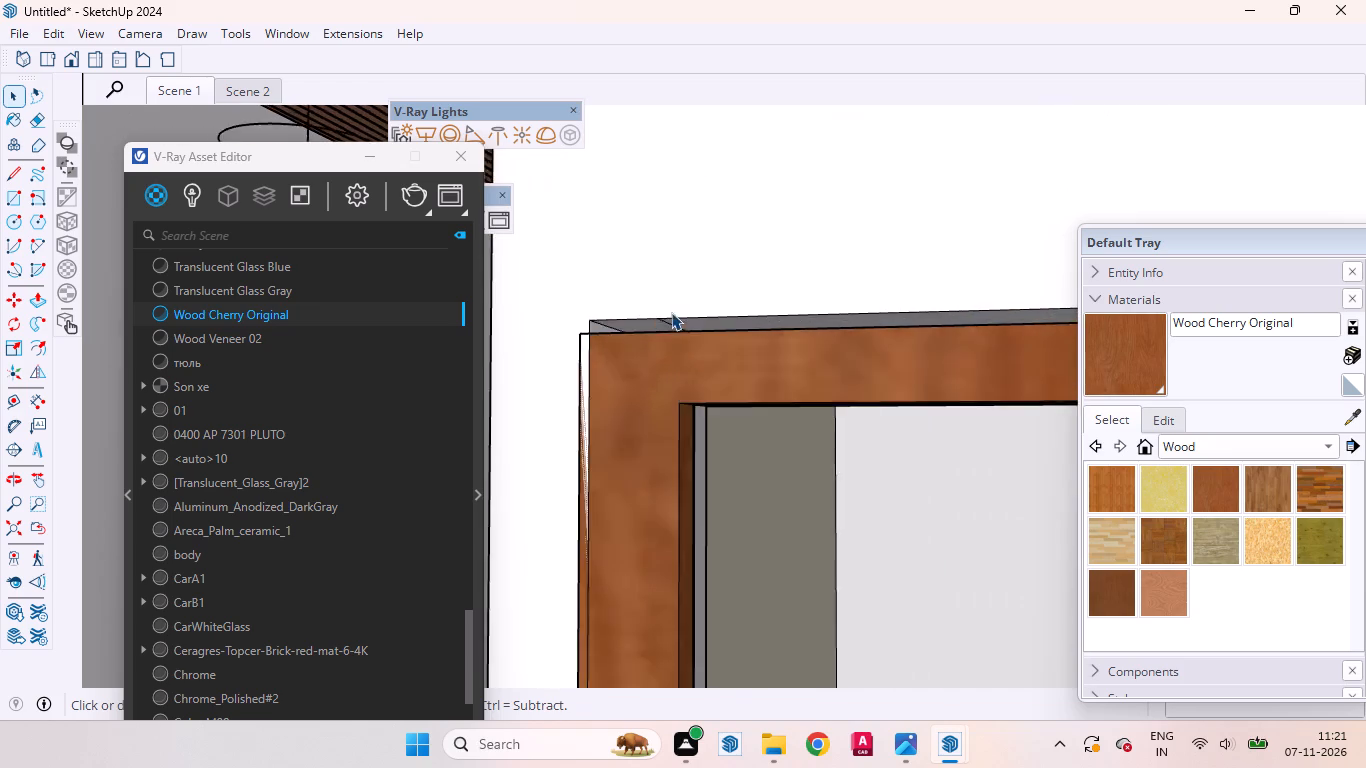
pyautogui.scroll(4, 671, 312)
pyautogui.scroll(-2, 615, 320)
pyautogui.scroll(2, 615, 320)
pyautogui.moveTo(672, 386); pyautogui.dragTo(895, 393, button='middle')
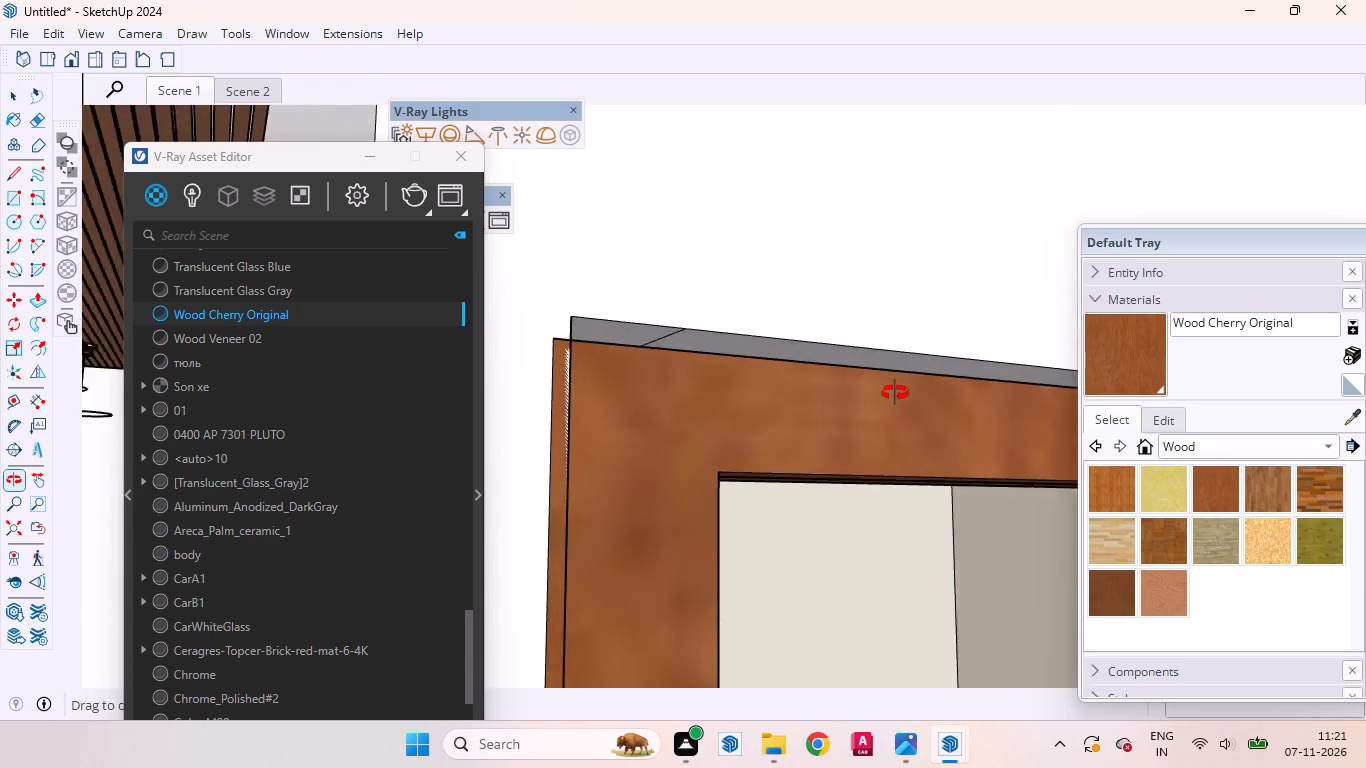
pyautogui.moveTo(895, 393); pyautogui.dragTo(845, 414, button='middle')
pyautogui.scroll(-15, 752, 360)
pyautogui.scroll(1, 618, 278)
pyautogui.scroll(-4, 618, 278)
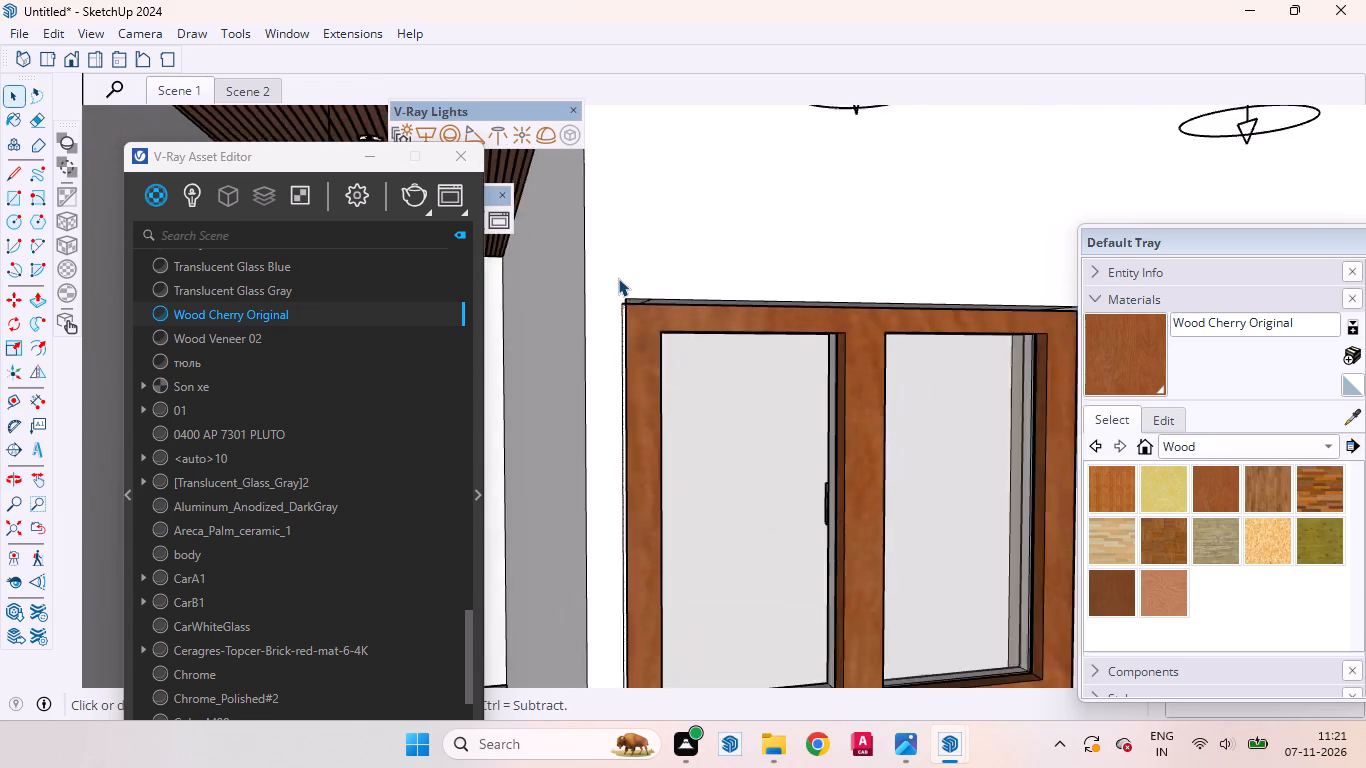
pyautogui.scroll(-12, 618, 278)
pyautogui.moveTo(682, 388); pyautogui.dragTo(615, 406, button='middle')
pyautogui.scroll(5, 626, 329)
pyautogui.scroll(-1, 626, 328)
pyautogui.scroll(7, 619, 292)
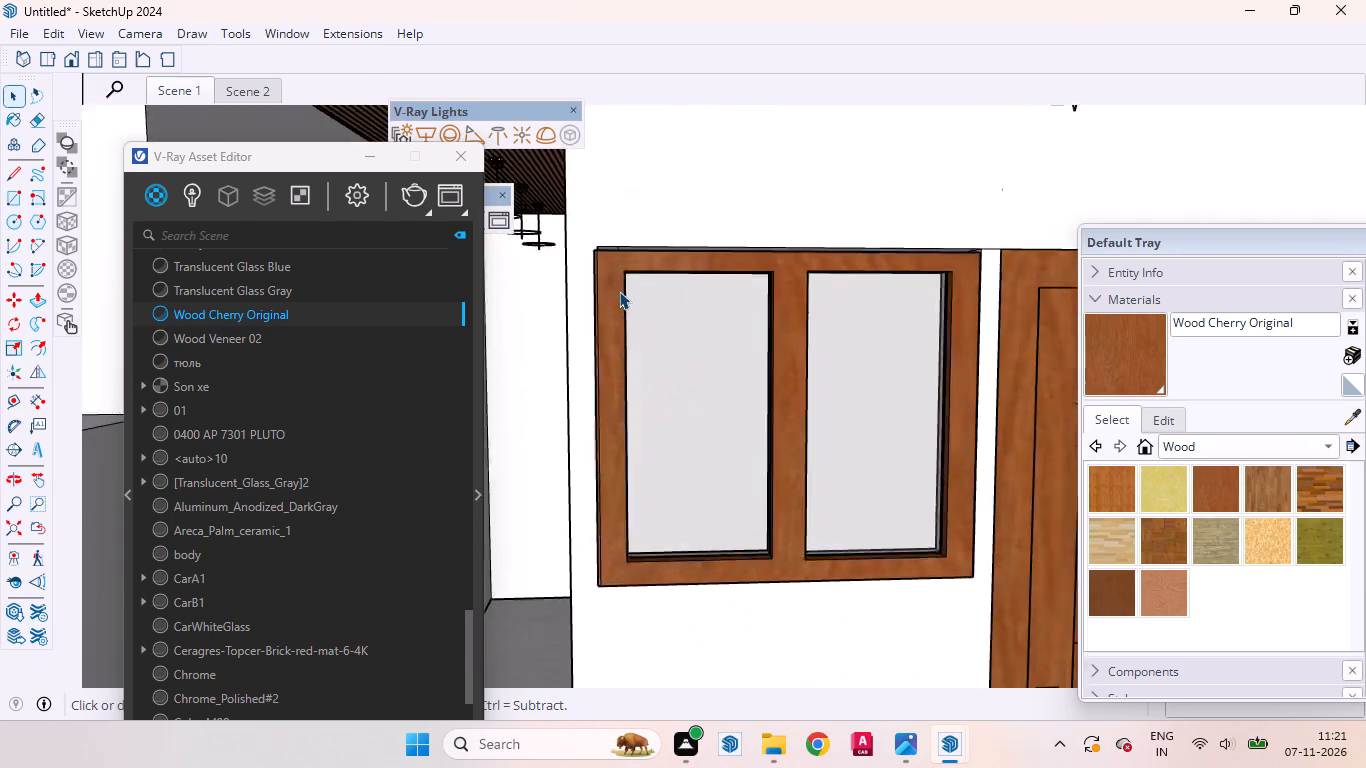
pyautogui.scroll(6, 619, 291)
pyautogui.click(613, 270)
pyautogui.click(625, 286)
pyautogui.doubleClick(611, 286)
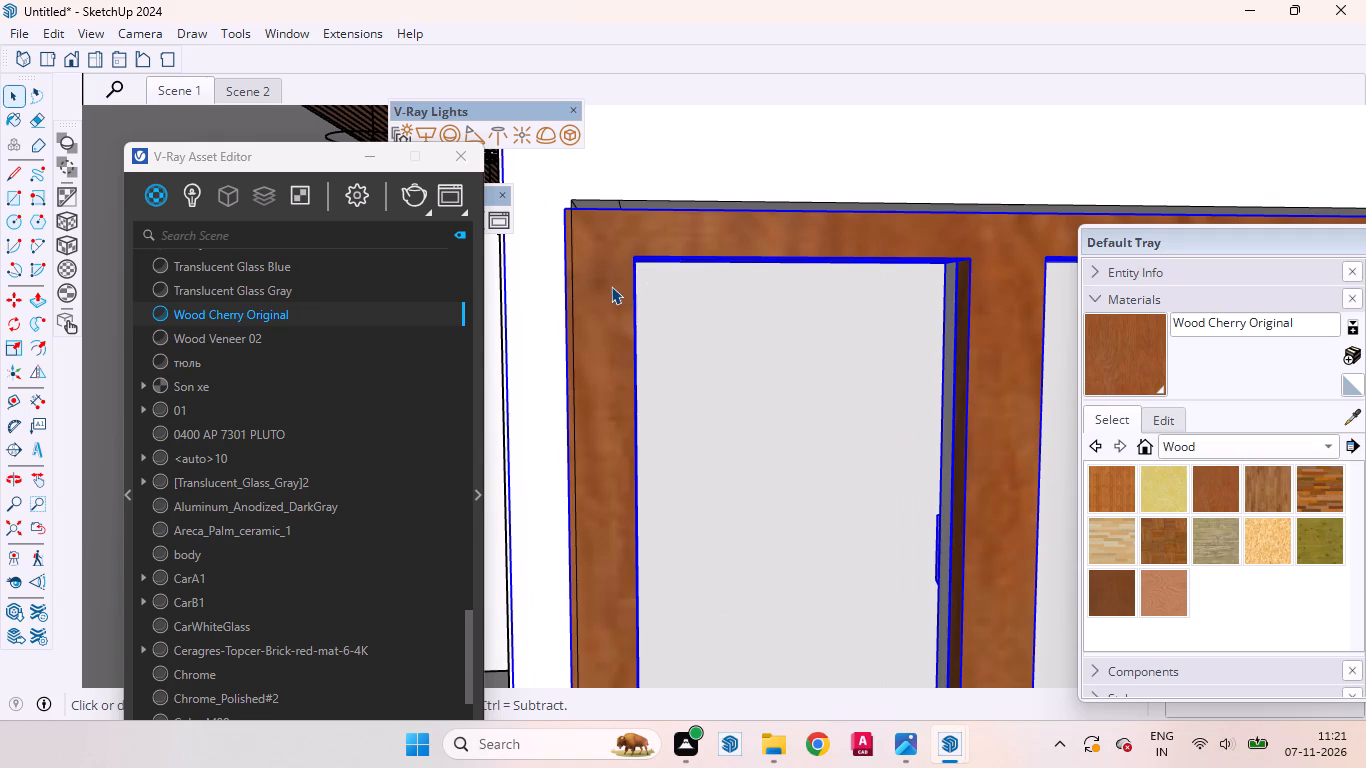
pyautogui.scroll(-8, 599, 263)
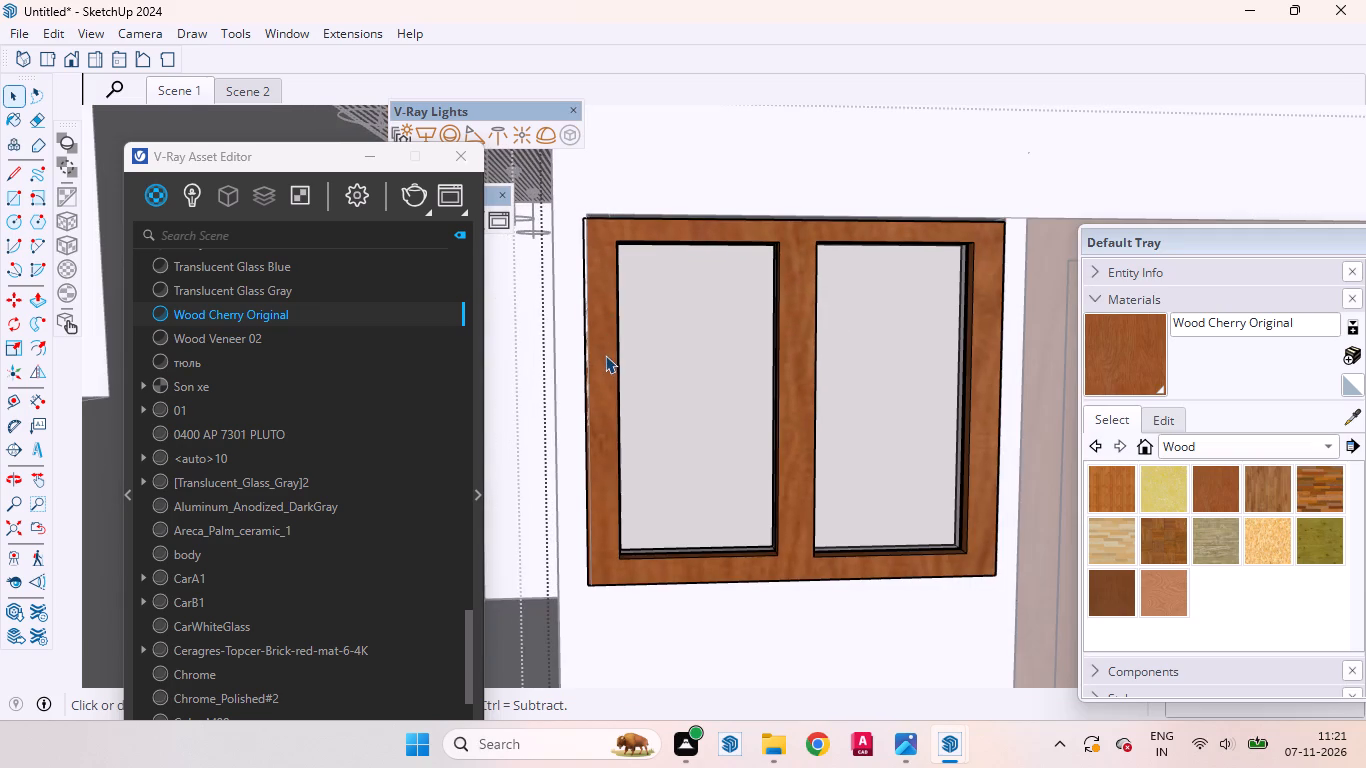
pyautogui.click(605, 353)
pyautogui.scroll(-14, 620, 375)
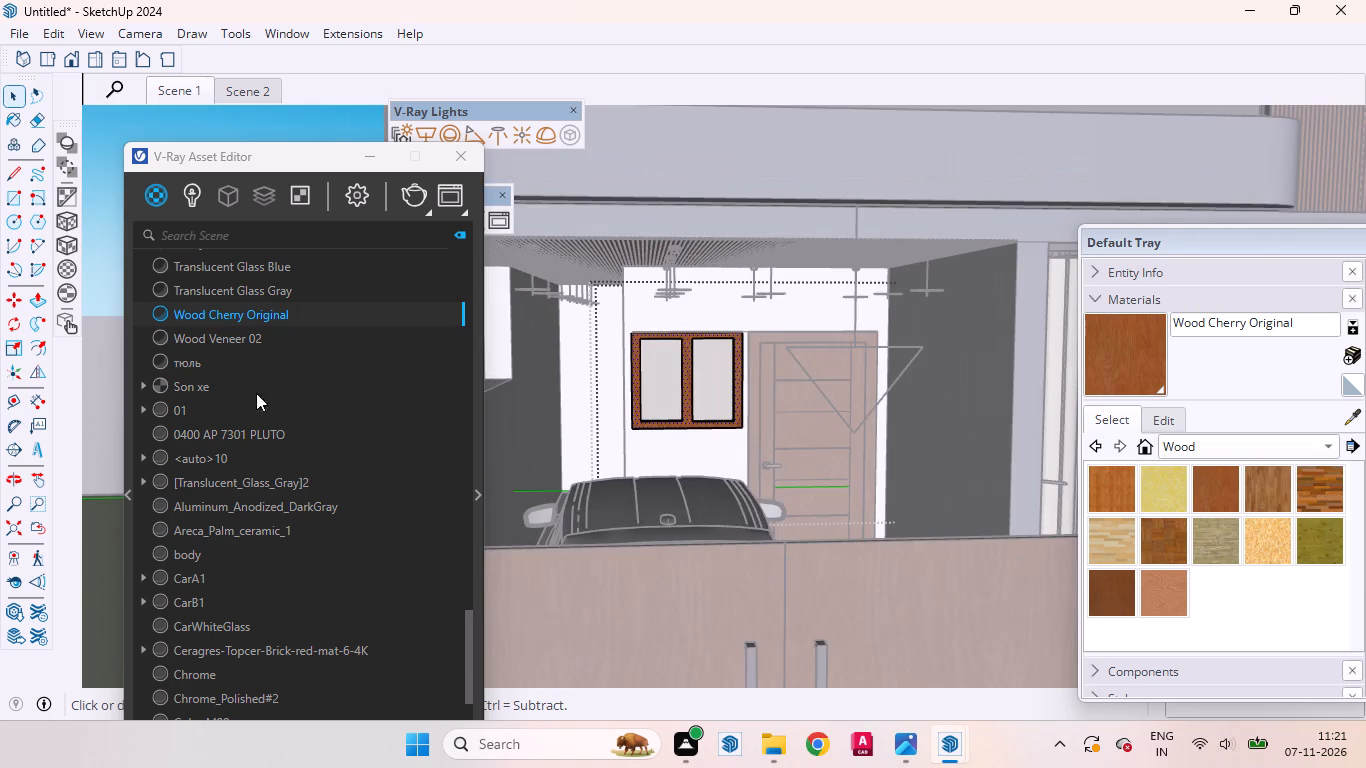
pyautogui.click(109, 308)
# Scale the carport window along the green axis to about 0.99 from its side farther from the door.
pyautogui.scroll(5, 646, 360)
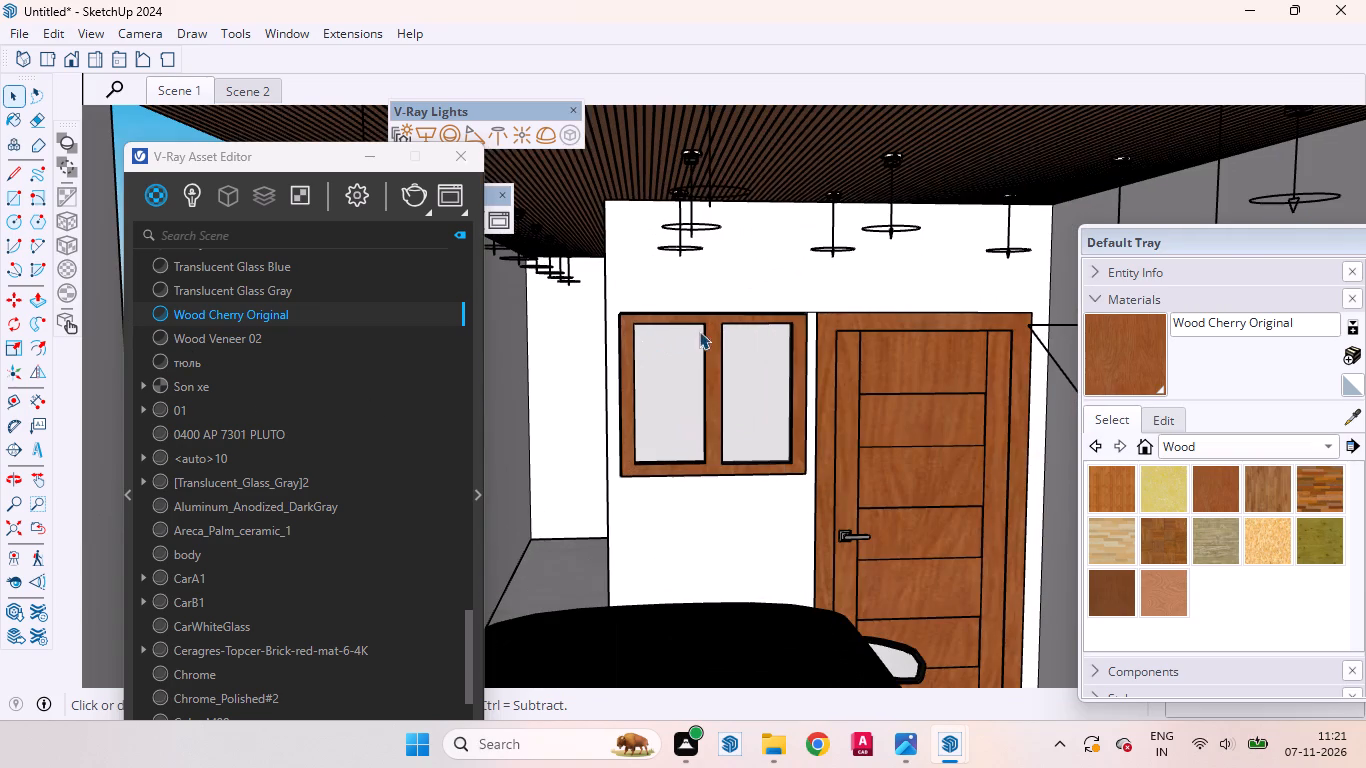
pyautogui.click(721, 340)
pyautogui.press('s')
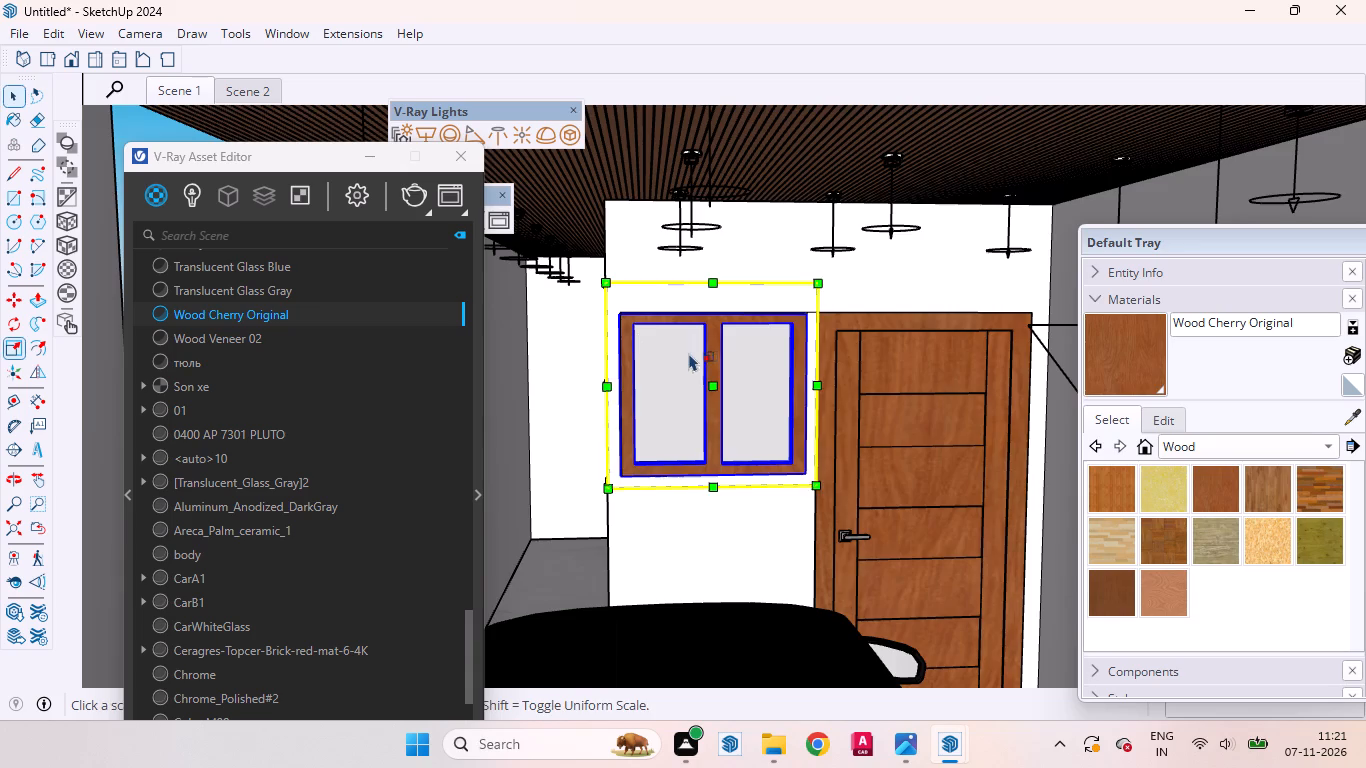
pyautogui.scroll(3, 632, 397)
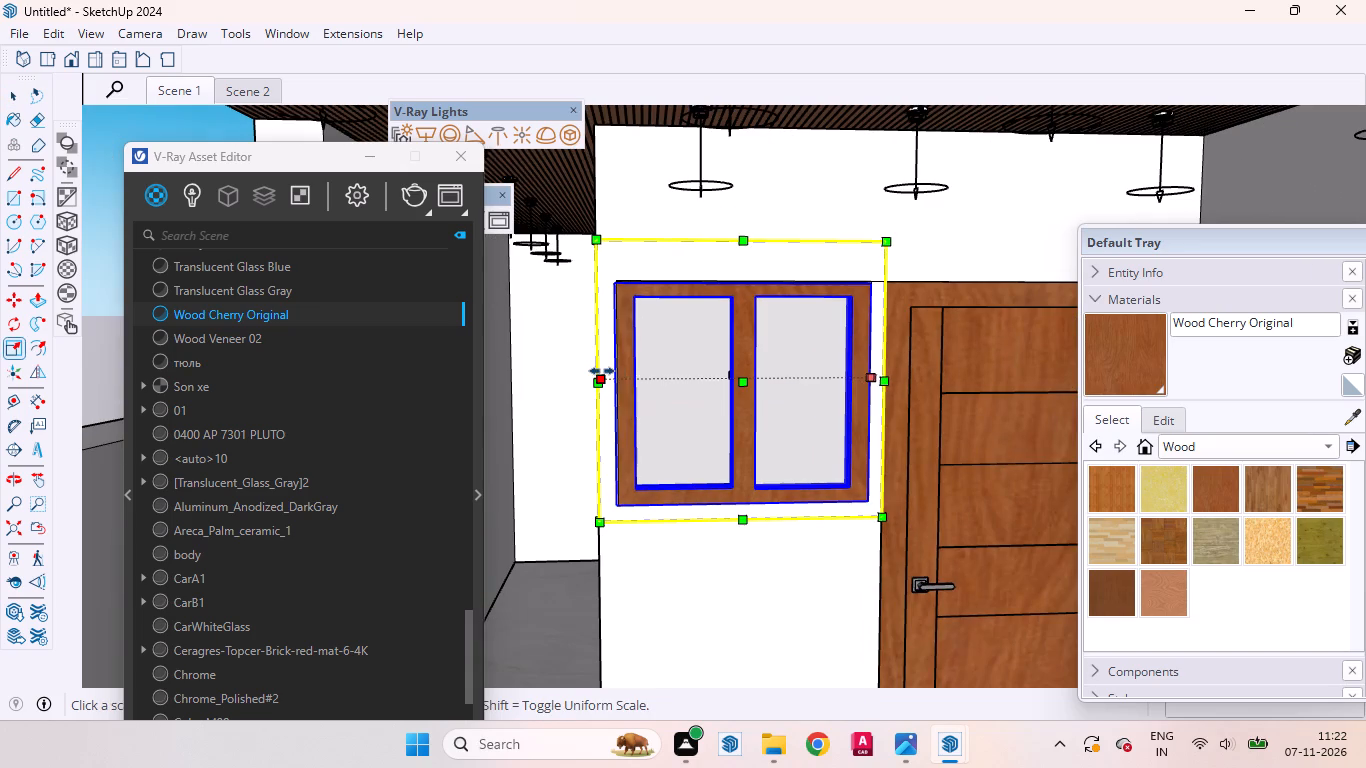
pyautogui.click(602, 371)
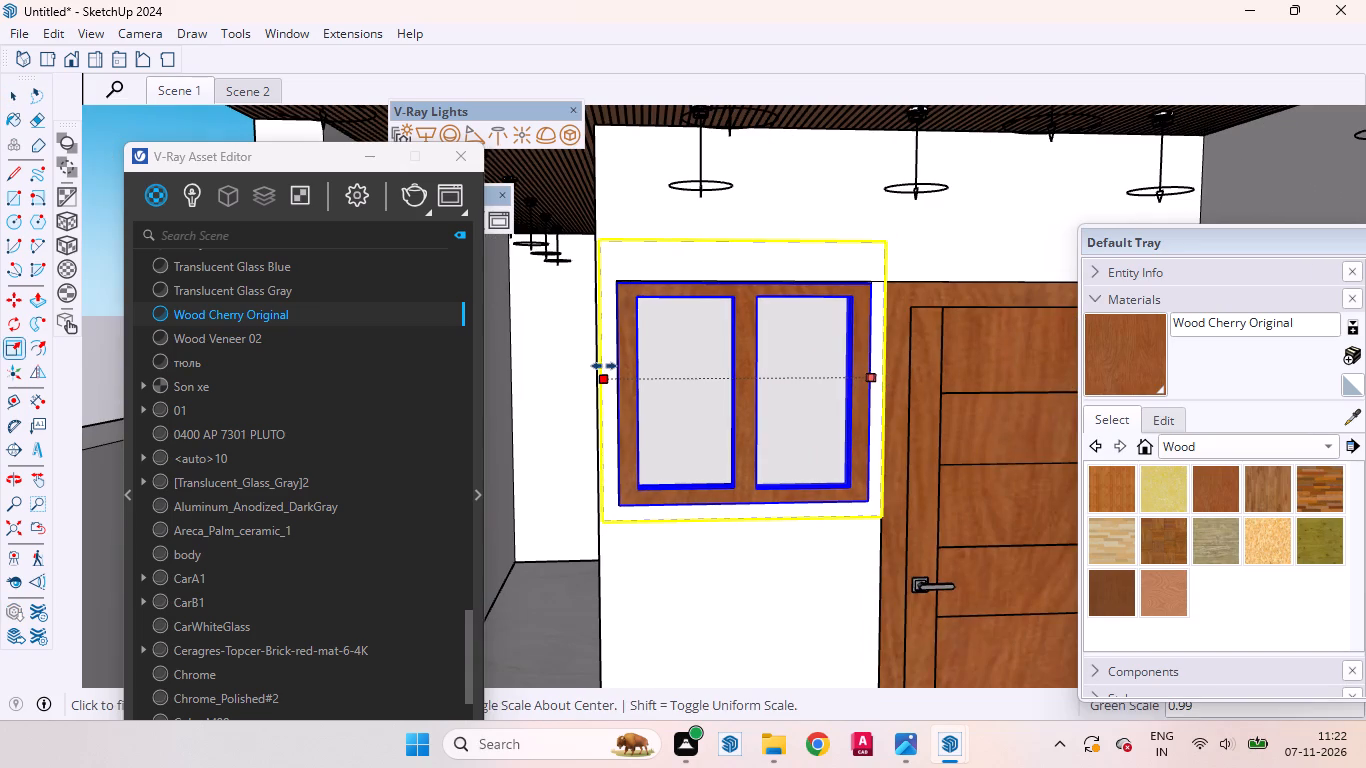
pyautogui.click(604, 366)
# Scale the carport window along the blue axis to about 1.01 from its top side.
pyautogui.scroll(2, 621, 301)
pyautogui.scroll(-1, 621, 301)
pyautogui.scroll(7, 621, 301)
pyautogui.scroll(3, 914, 237)
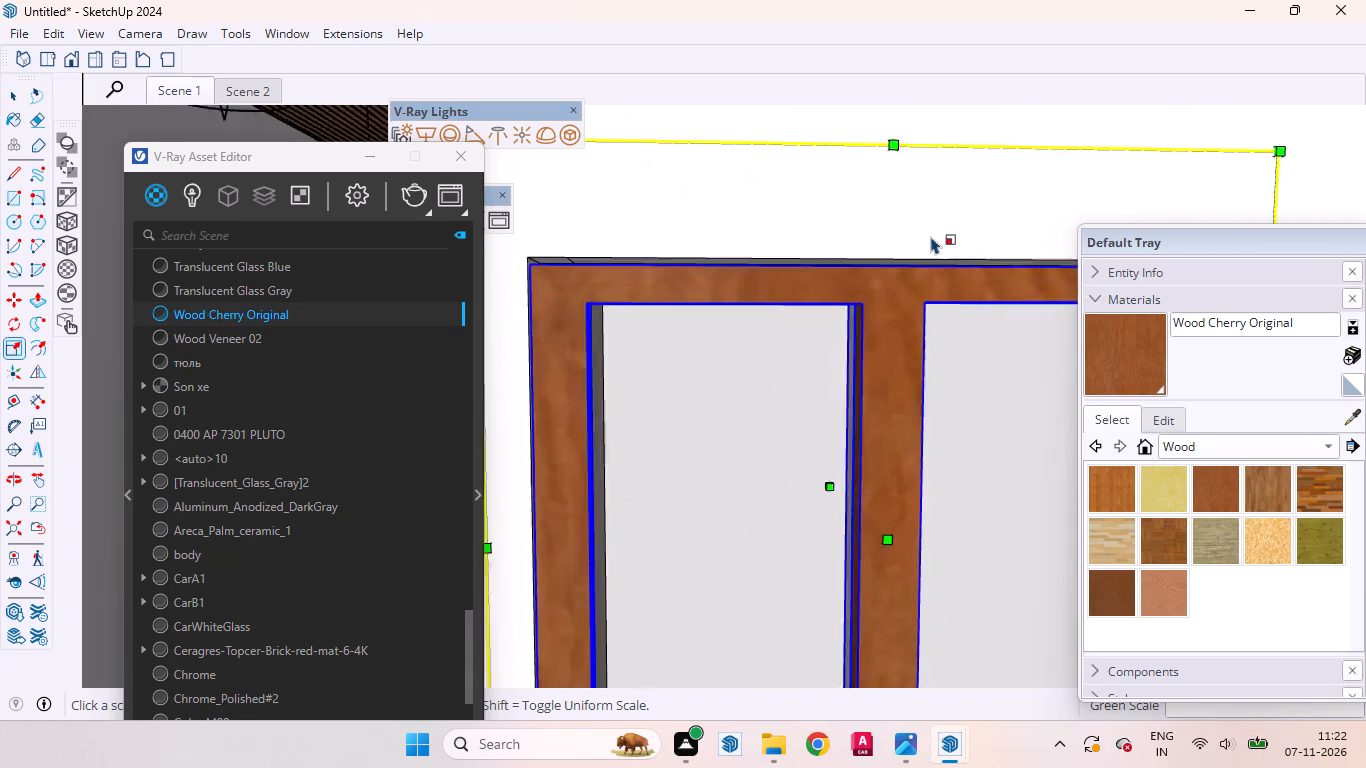
pyautogui.scroll(2, 931, 236)
pyautogui.moveTo(929, 288); pyautogui.dragTo(935, 317, button='middle')
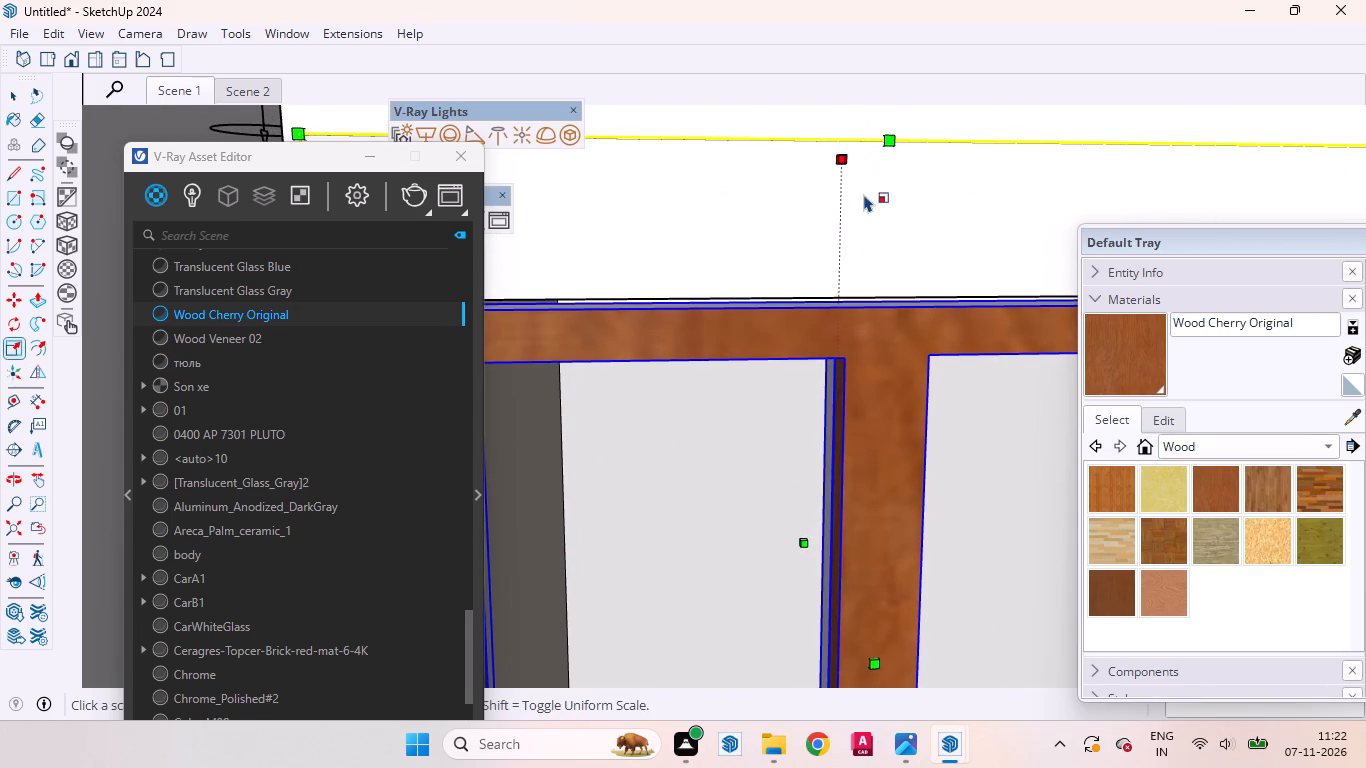
pyautogui.scroll(-10, 876, 261)
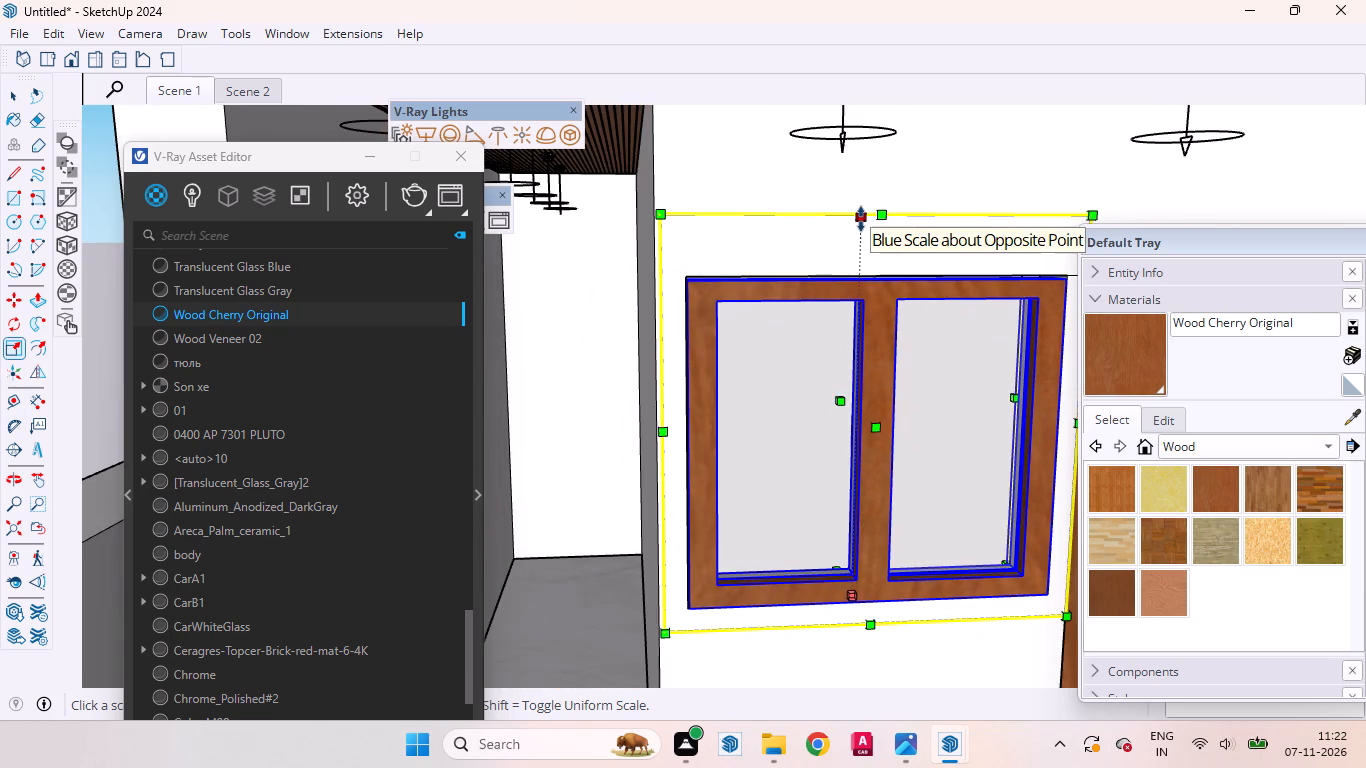
pyautogui.click(862, 219)
pyautogui.click(862, 215)
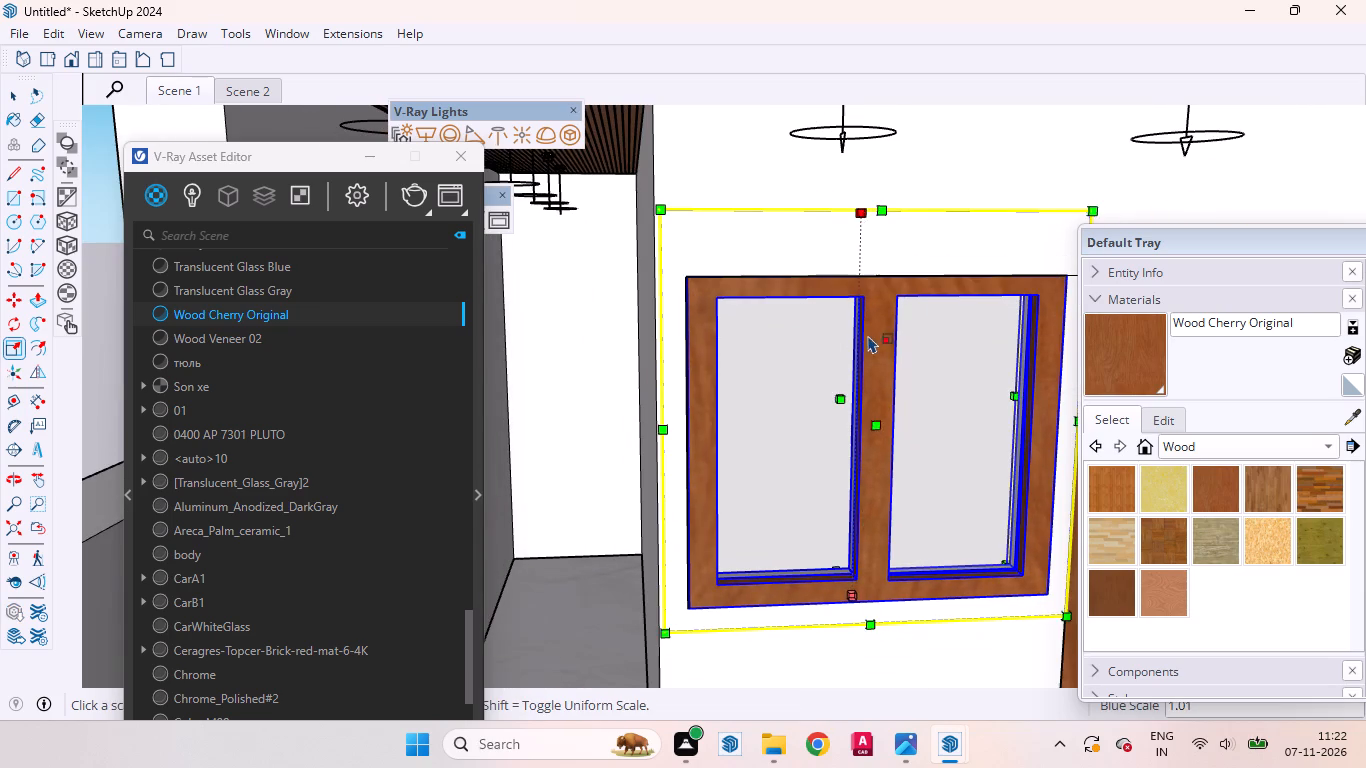
# Examine the fit of the carport window frame's top, bottom and door-side edges in the wall opening.
pyautogui.scroll(13, 871, 300)
pyautogui.moveTo(879, 275); pyautogui.dragTo(802, 210, button='middle')
pyautogui.scroll(-4, 899, 262)
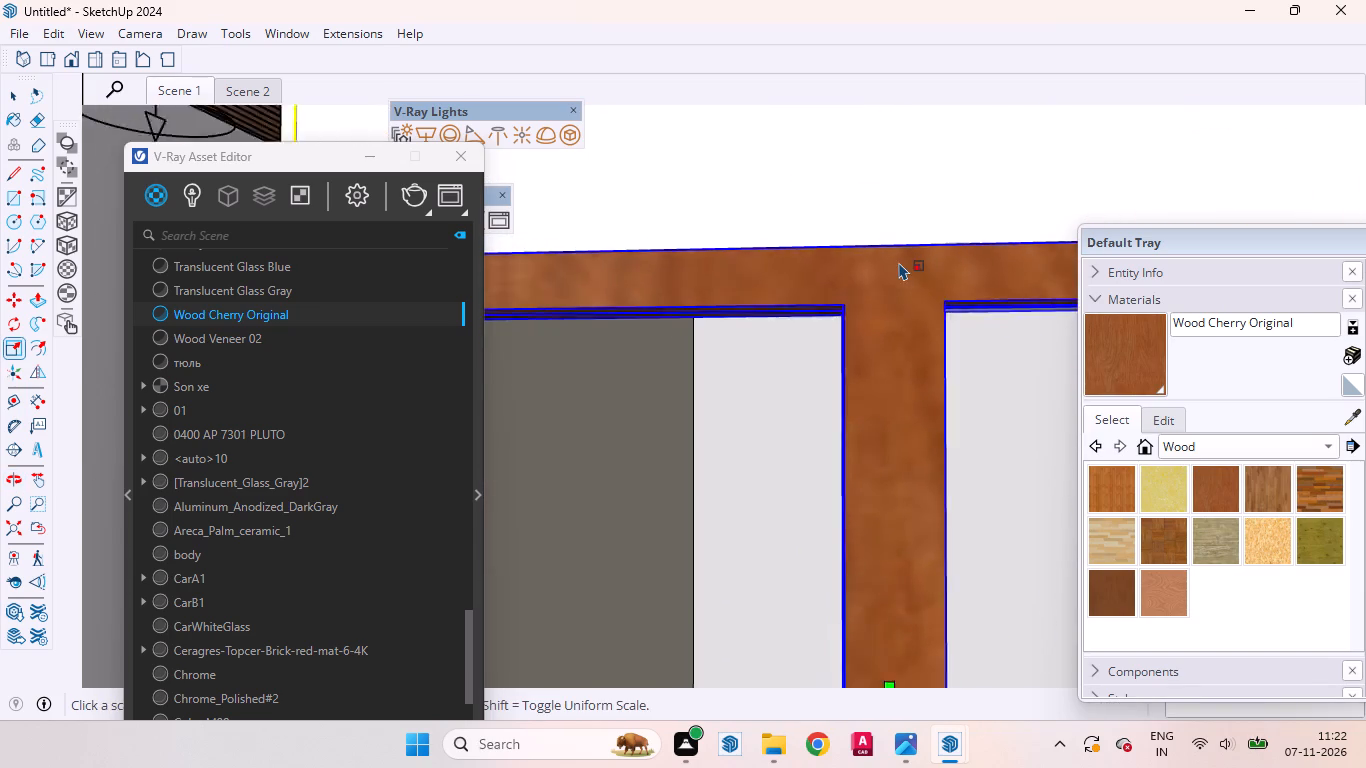
pyautogui.scroll(-11, 899, 262)
pyautogui.scroll(1, 906, 238)
pyautogui.scroll(-3, 906, 238)
pyautogui.scroll(10, 909, 378)
pyautogui.moveTo(902, 574); pyautogui.dragTo(1002, 652, button='middle')
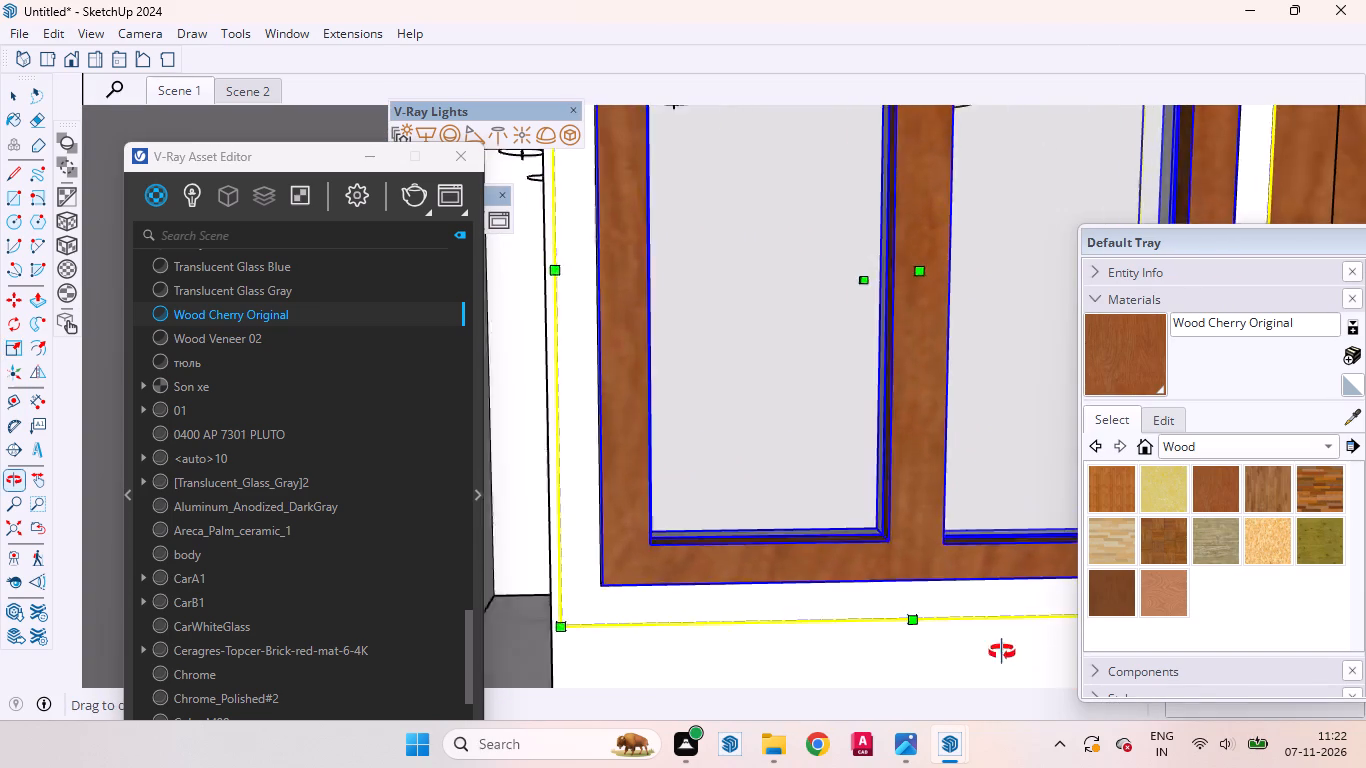
pyautogui.moveTo(1002, 652); pyautogui.dragTo(828, 629, button='middle')
pyautogui.scroll(-14, 1103, 307)
pyautogui.press('space')
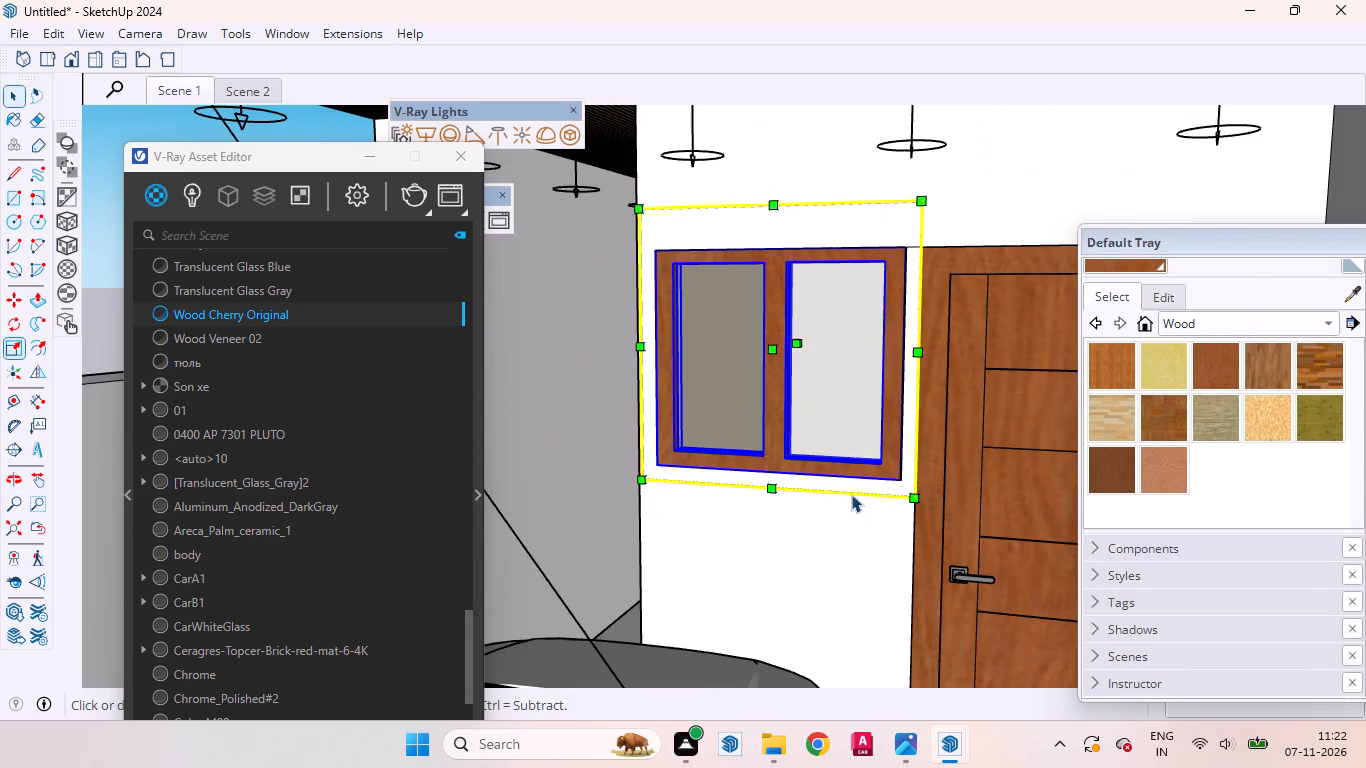
pyautogui.moveTo(874, 478); pyautogui.dragTo(990, 547, button='middle')
pyautogui.scroll(20, 994, 541)
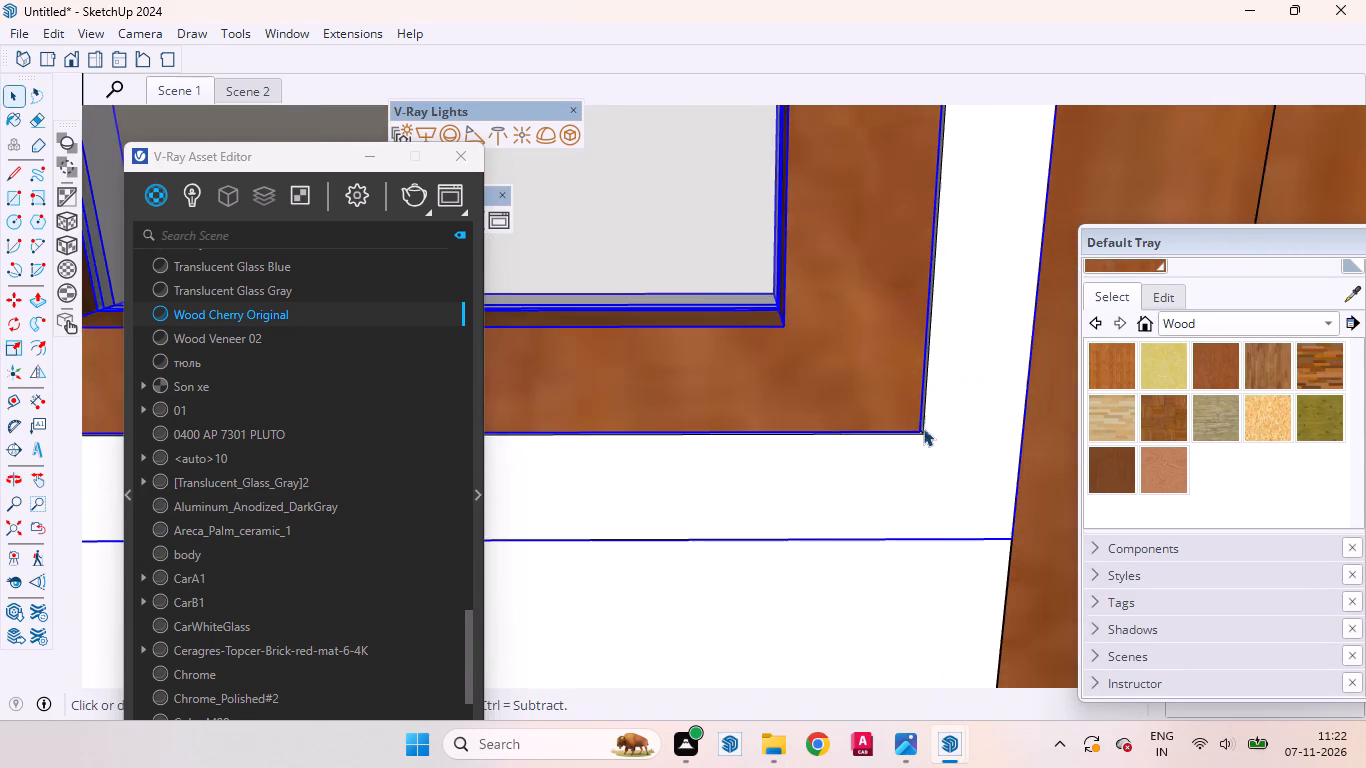
pyautogui.moveTo(918, 444); pyautogui.dragTo(1041, 517, button='middle')
pyautogui.scroll(17, 1037, 503)
pyautogui.moveTo(953, 449); pyautogui.dragTo(771, 286, button='middle')
pyautogui.scroll(-5, 888, 339)
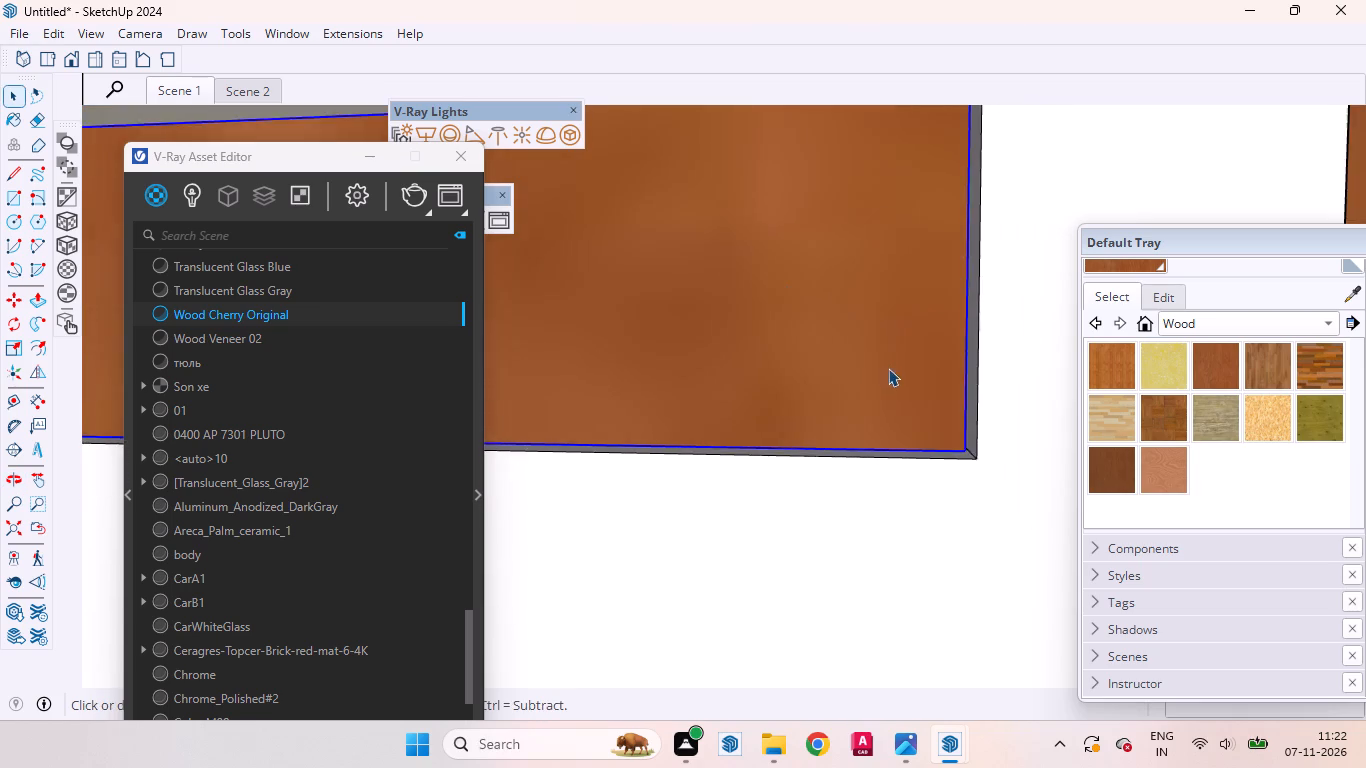
pyautogui.scroll(-20, 888, 368)
pyautogui.scroll(-8, 888, 368)
pyautogui.scroll(-5, 929, 454)
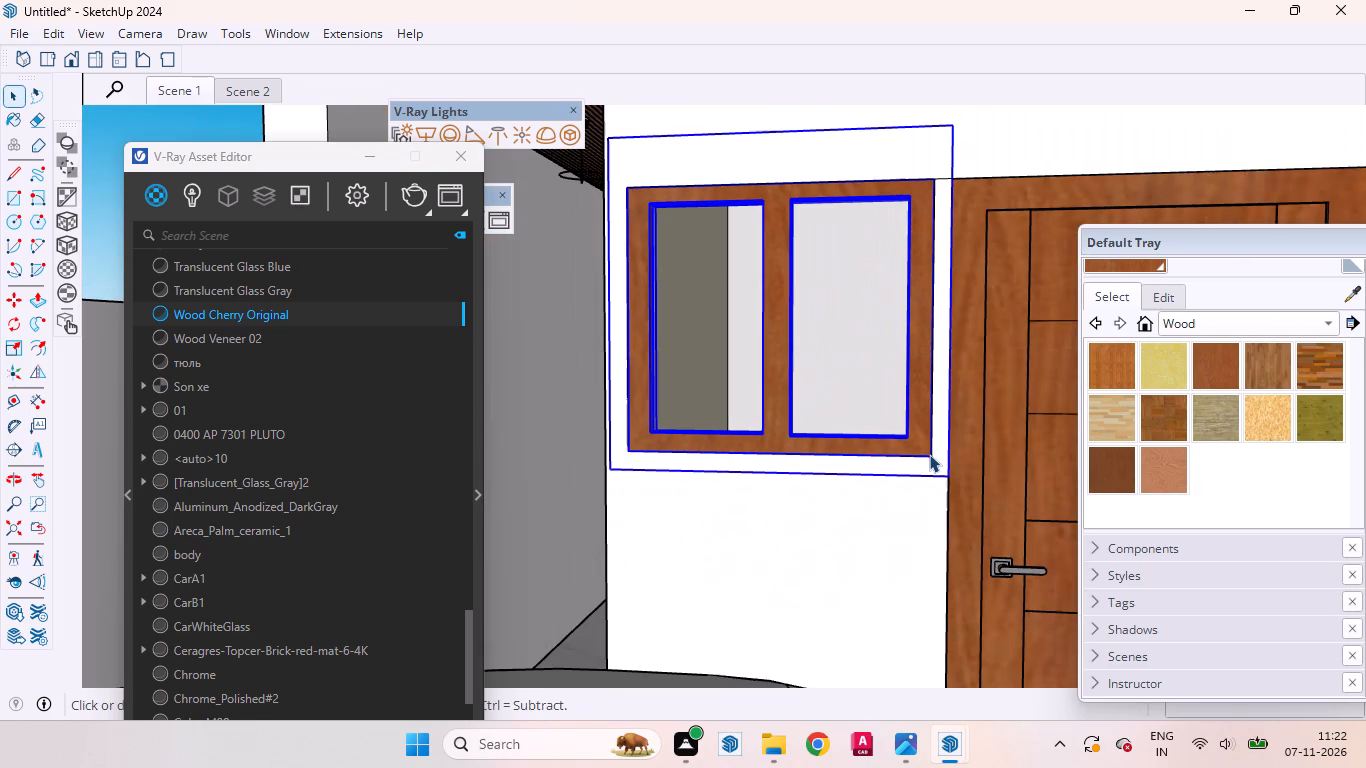
# Scale the carport window slightly along the green axis from its door side.
pyautogui.press('s')
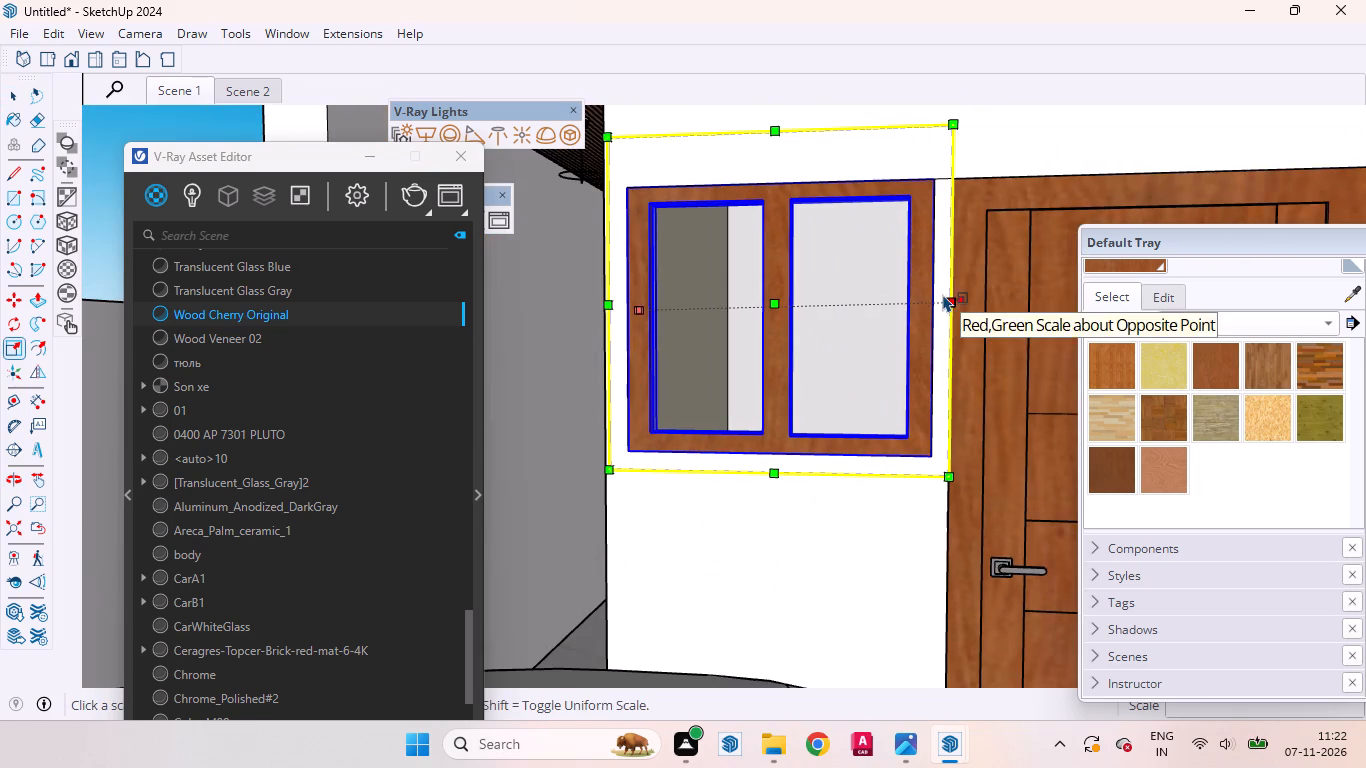
pyautogui.click(936, 303)
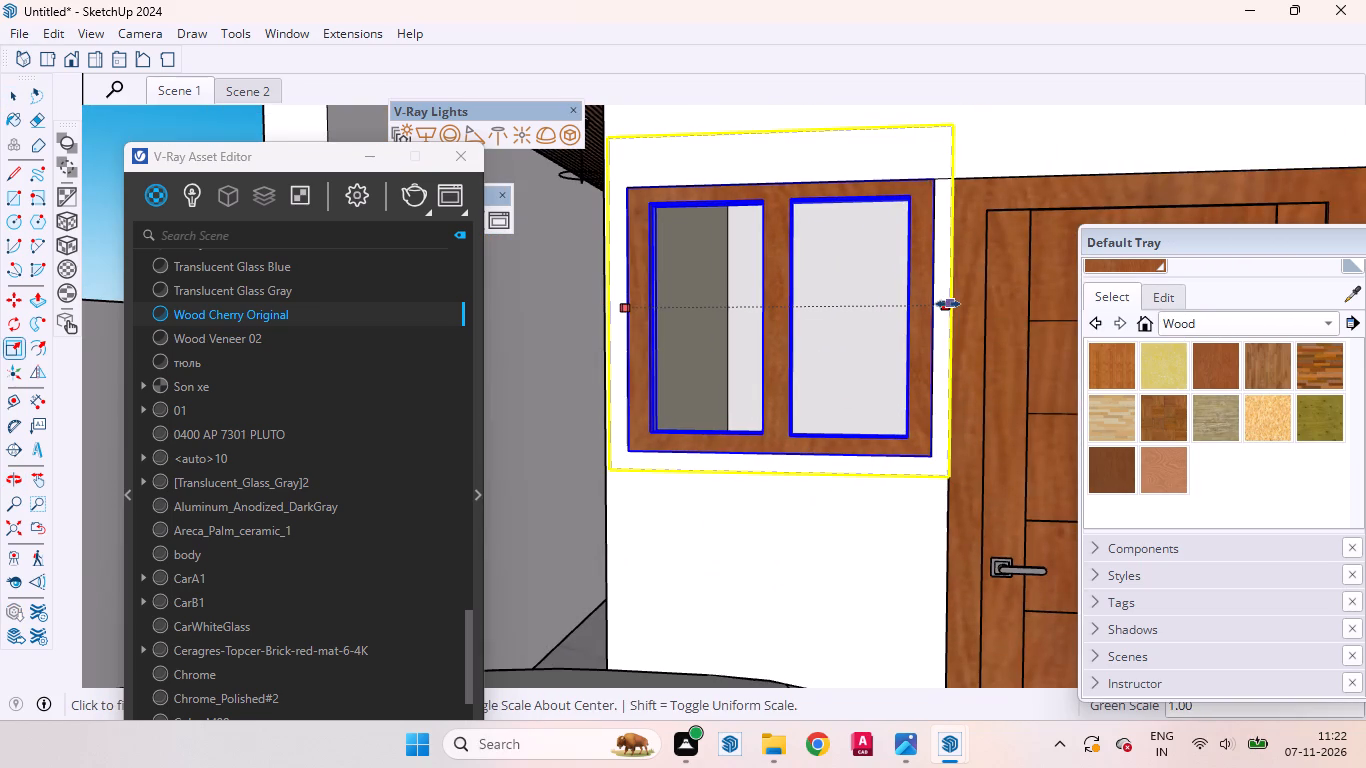
pyautogui.click(954, 307)
# Examine the door-side edge of the carport window frame up close against the wall opening.
pyautogui.scroll(5, 955, 307)
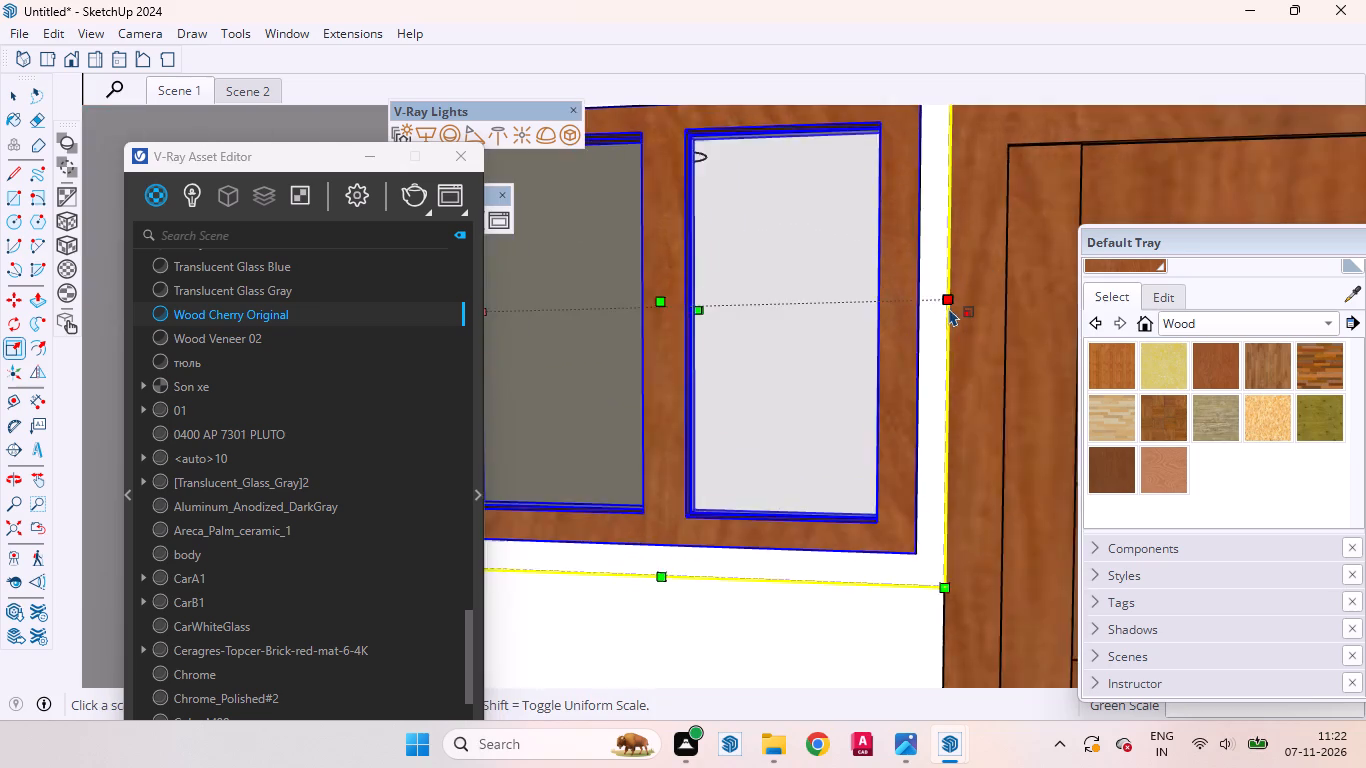
pyautogui.scroll(7, 949, 308)
pyautogui.moveTo(952, 394); pyautogui.dragTo(1022, 430, button='middle')
pyautogui.scroll(11, 992, 386)
pyautogui.scroll(-2, 970, 314)
pyautogui.scroll(5, 970, 314)
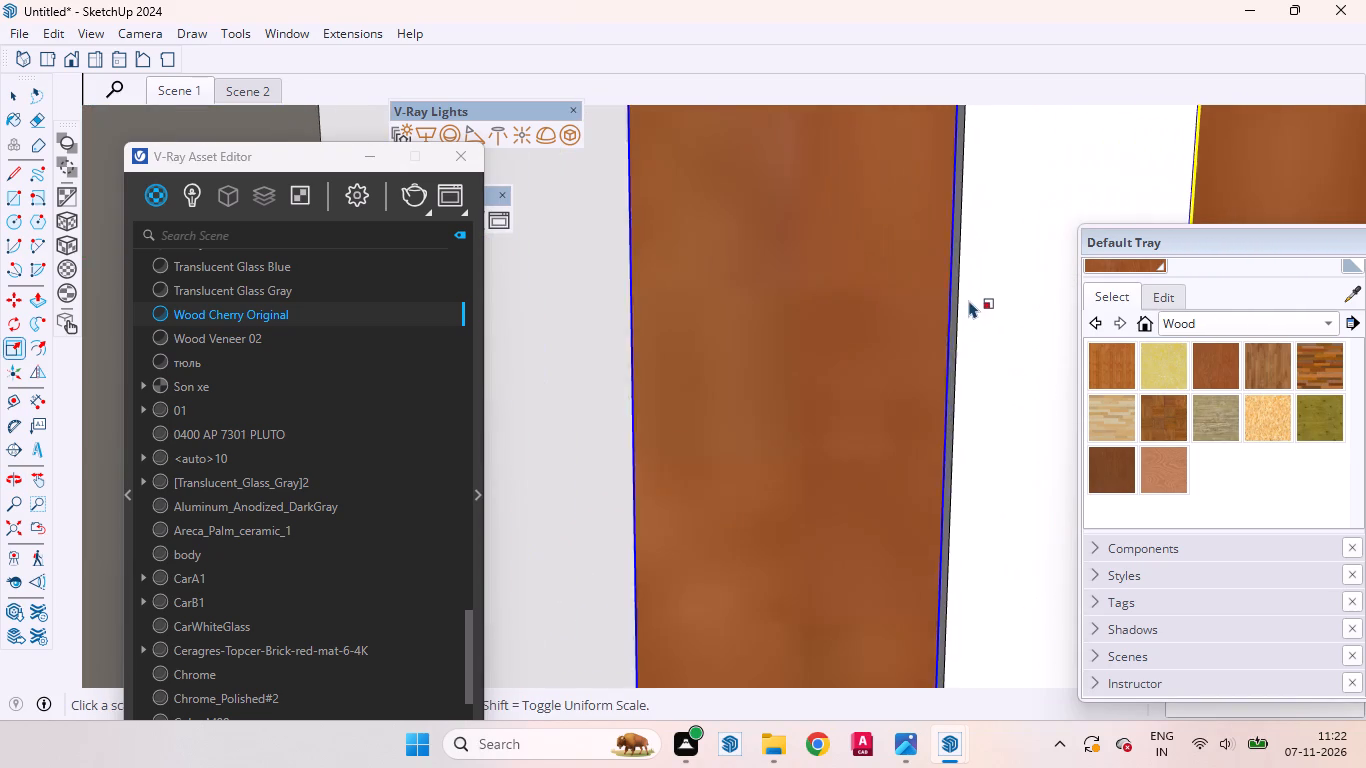
pyautogui.scroll(5, 969, 300)
pyautogui.moveTo(951, 304); pyautogui.dragTo(884, 272, button='middle')
pyautogui.scroll(-4, 880, 265)
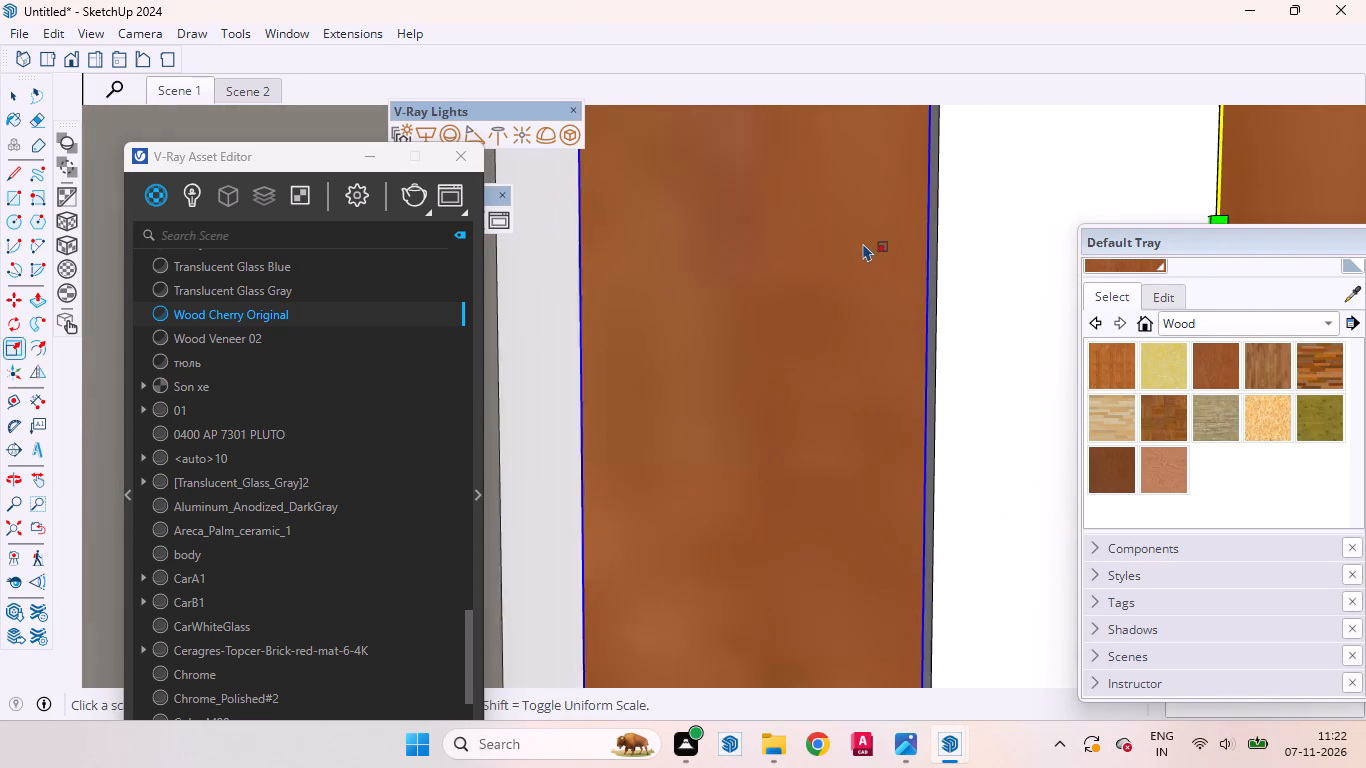
# Move the Default Tray lower to uncover the carport window's door-side scale grip.
pyautogui.moveTo(1200, 241); pyautogui.dragTo(1204, 385)
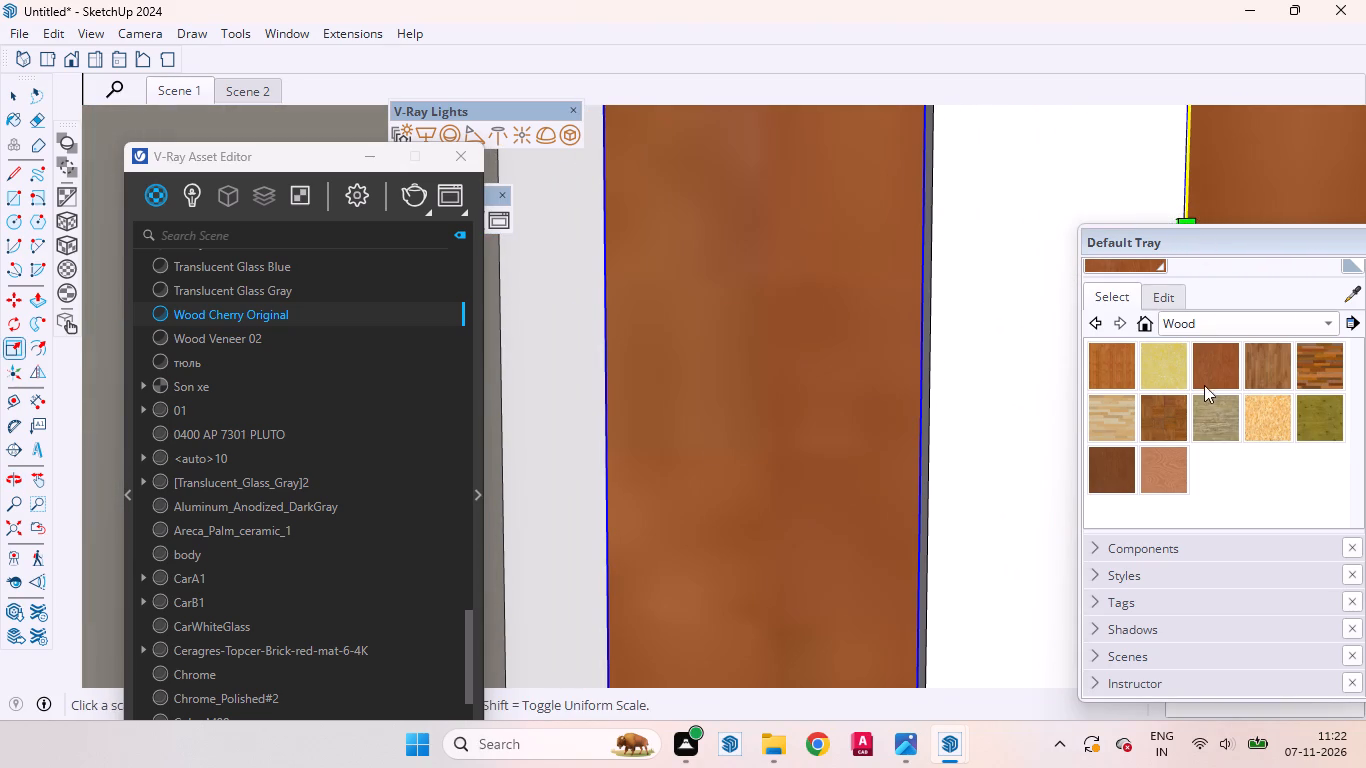
pyautogui.moveTo(1204, 385); pyautogui.dragTo(1199, 377)
pyautogui.moveTo(1163, 365); pyautogui.dragTo(1146, 378)
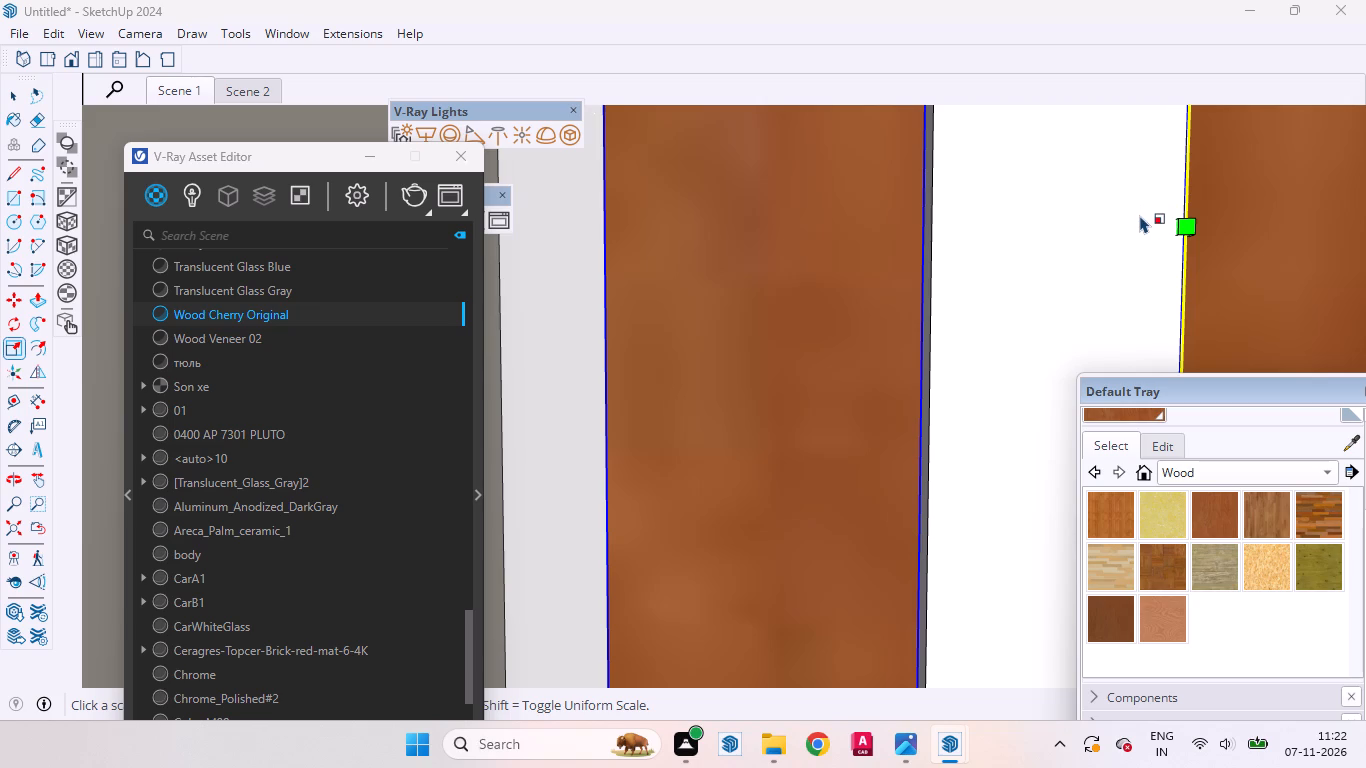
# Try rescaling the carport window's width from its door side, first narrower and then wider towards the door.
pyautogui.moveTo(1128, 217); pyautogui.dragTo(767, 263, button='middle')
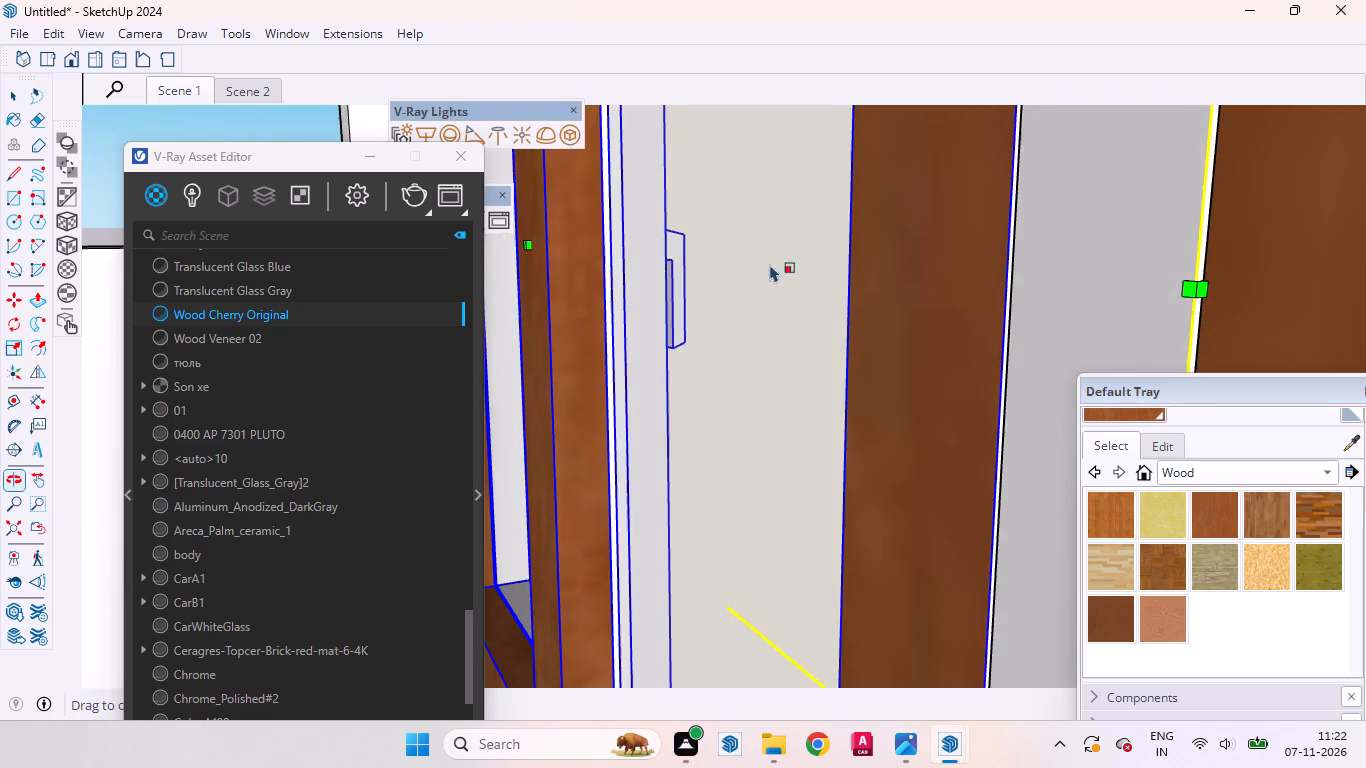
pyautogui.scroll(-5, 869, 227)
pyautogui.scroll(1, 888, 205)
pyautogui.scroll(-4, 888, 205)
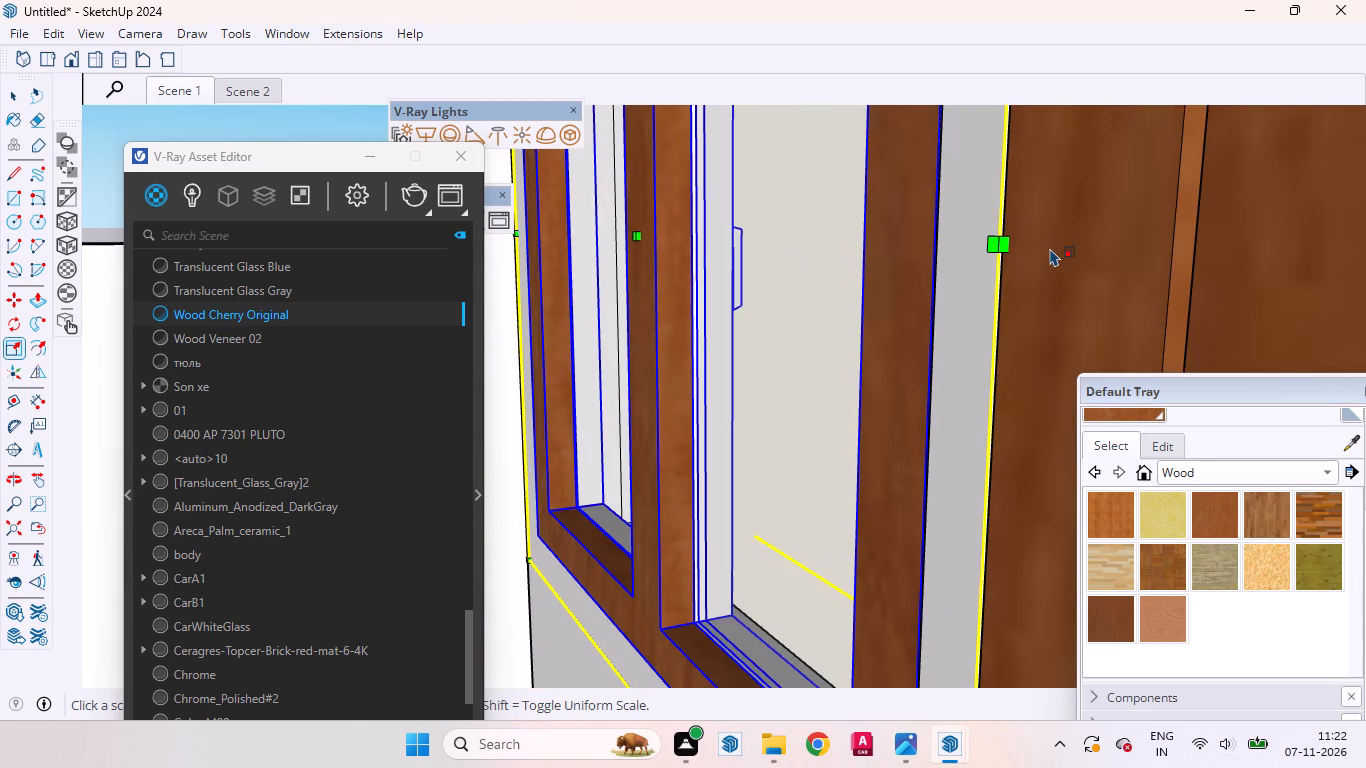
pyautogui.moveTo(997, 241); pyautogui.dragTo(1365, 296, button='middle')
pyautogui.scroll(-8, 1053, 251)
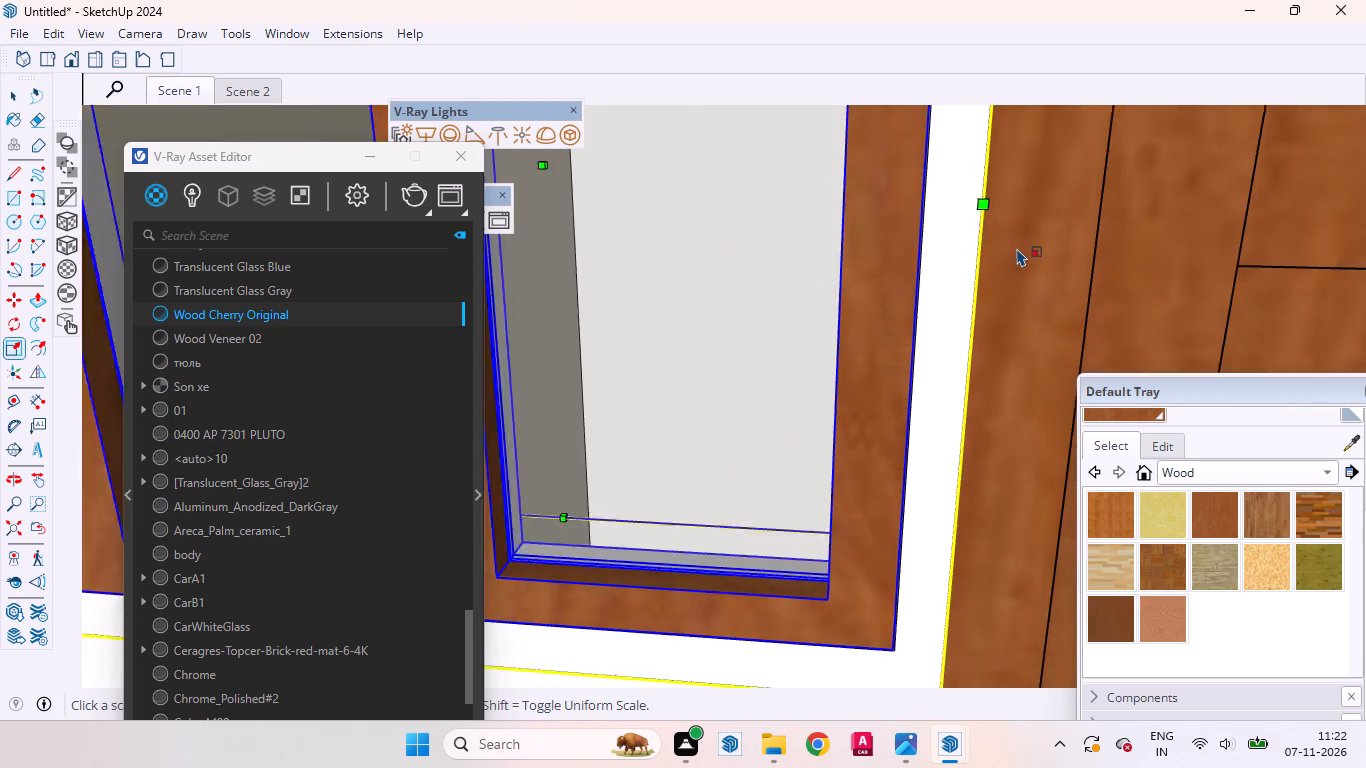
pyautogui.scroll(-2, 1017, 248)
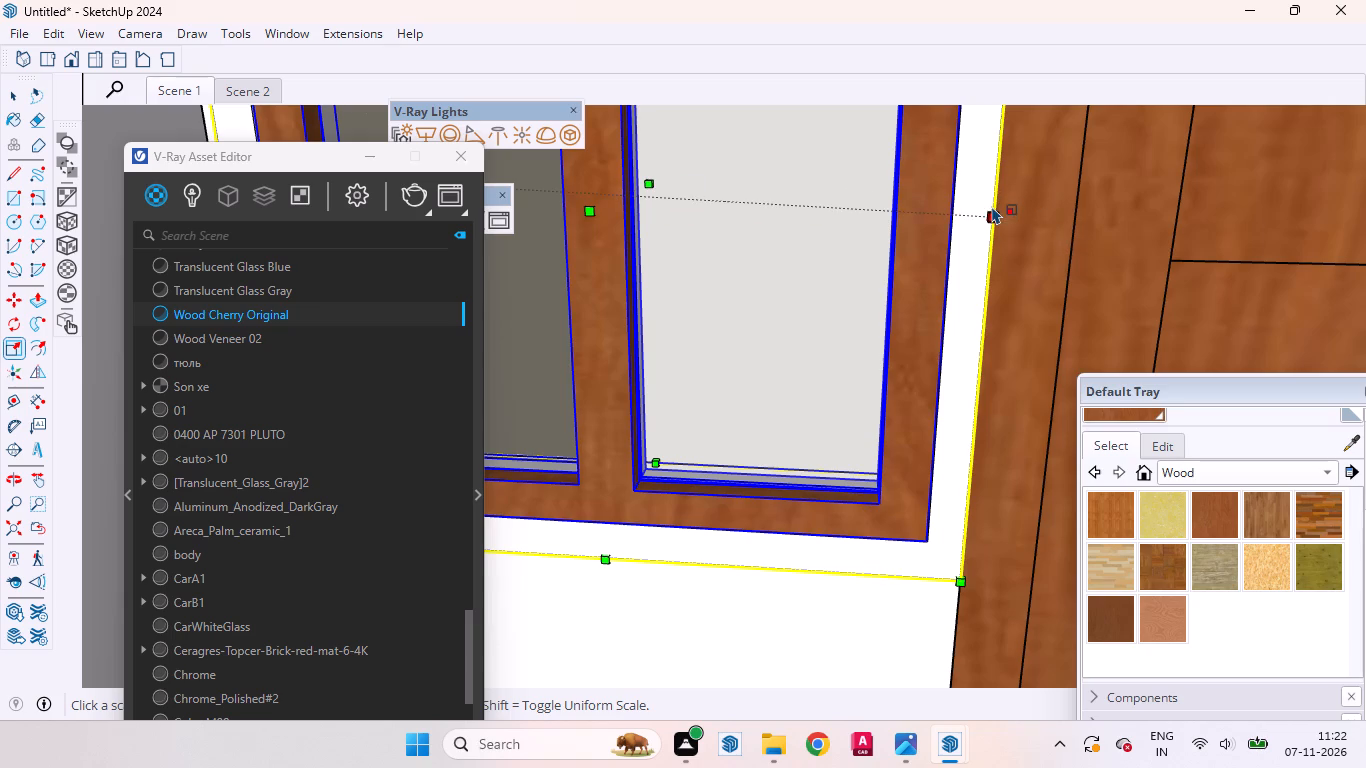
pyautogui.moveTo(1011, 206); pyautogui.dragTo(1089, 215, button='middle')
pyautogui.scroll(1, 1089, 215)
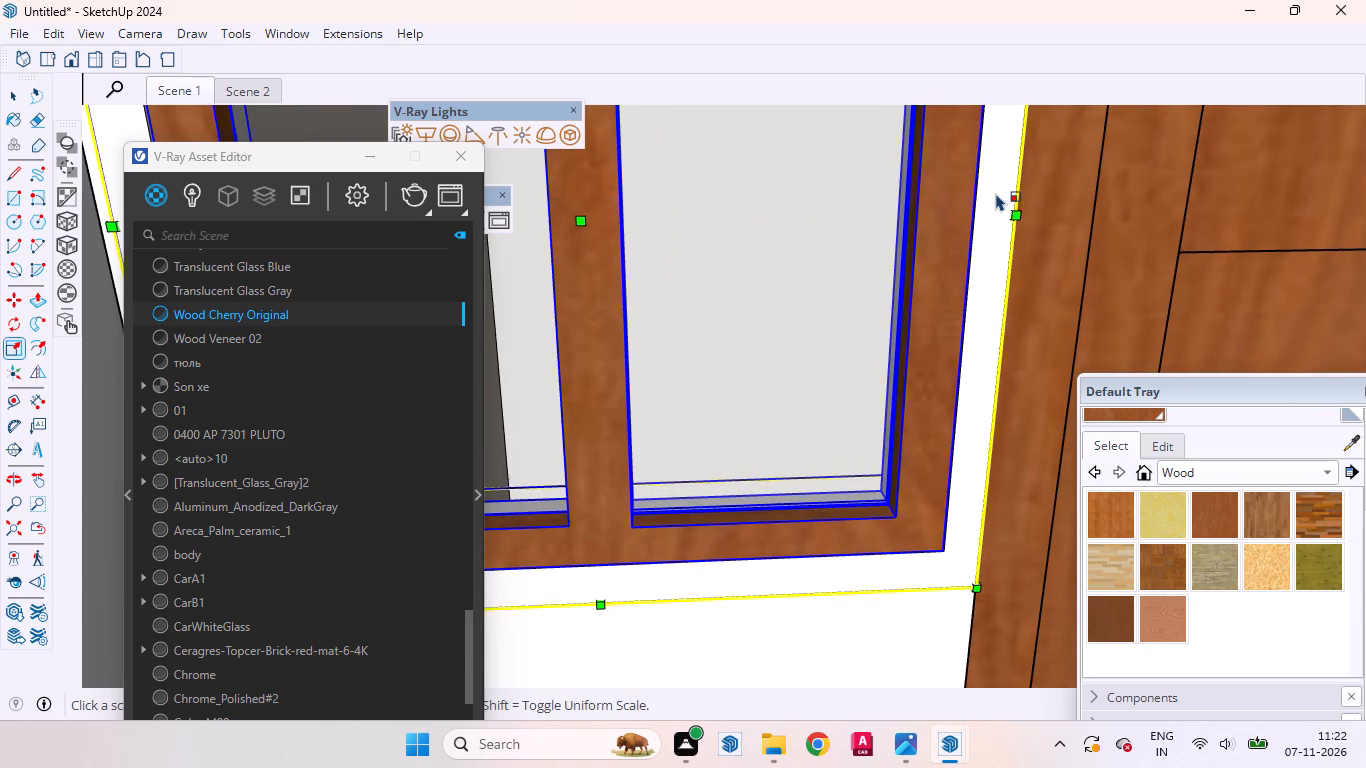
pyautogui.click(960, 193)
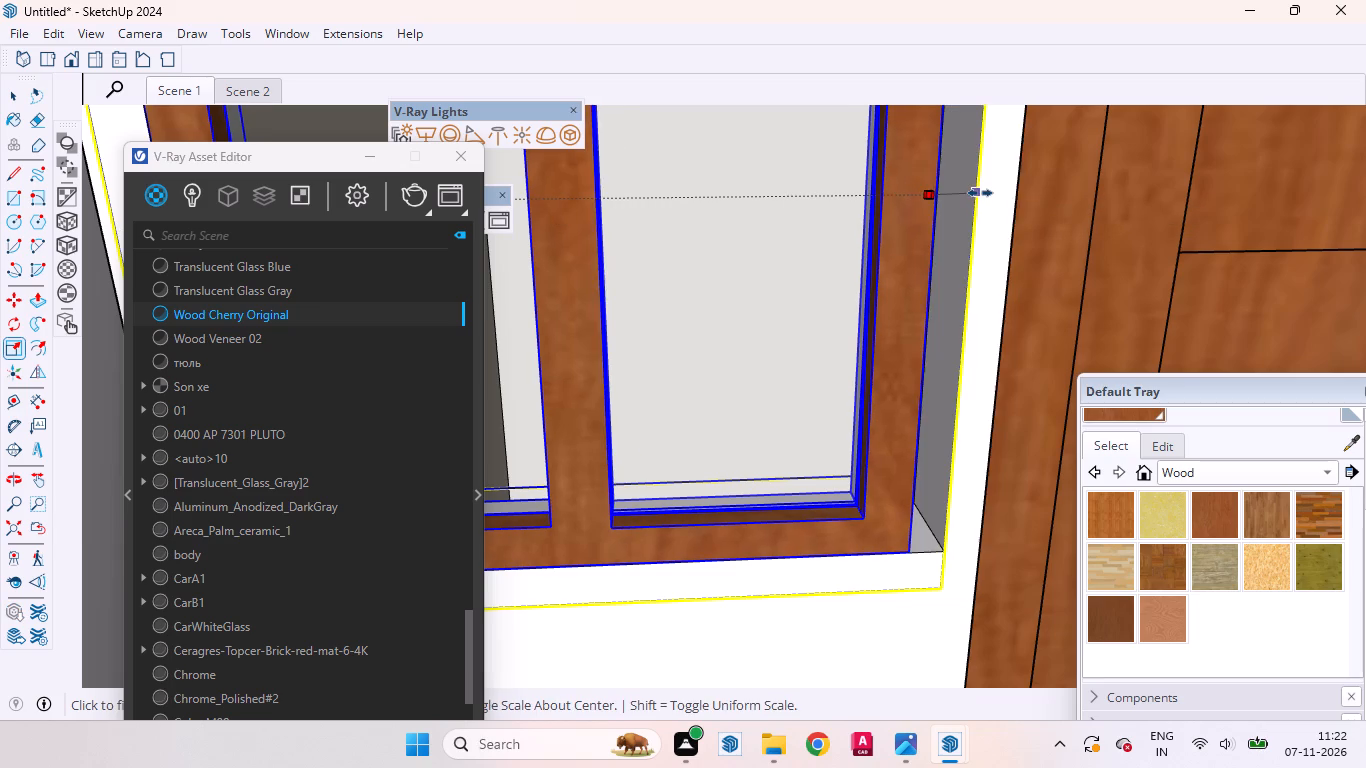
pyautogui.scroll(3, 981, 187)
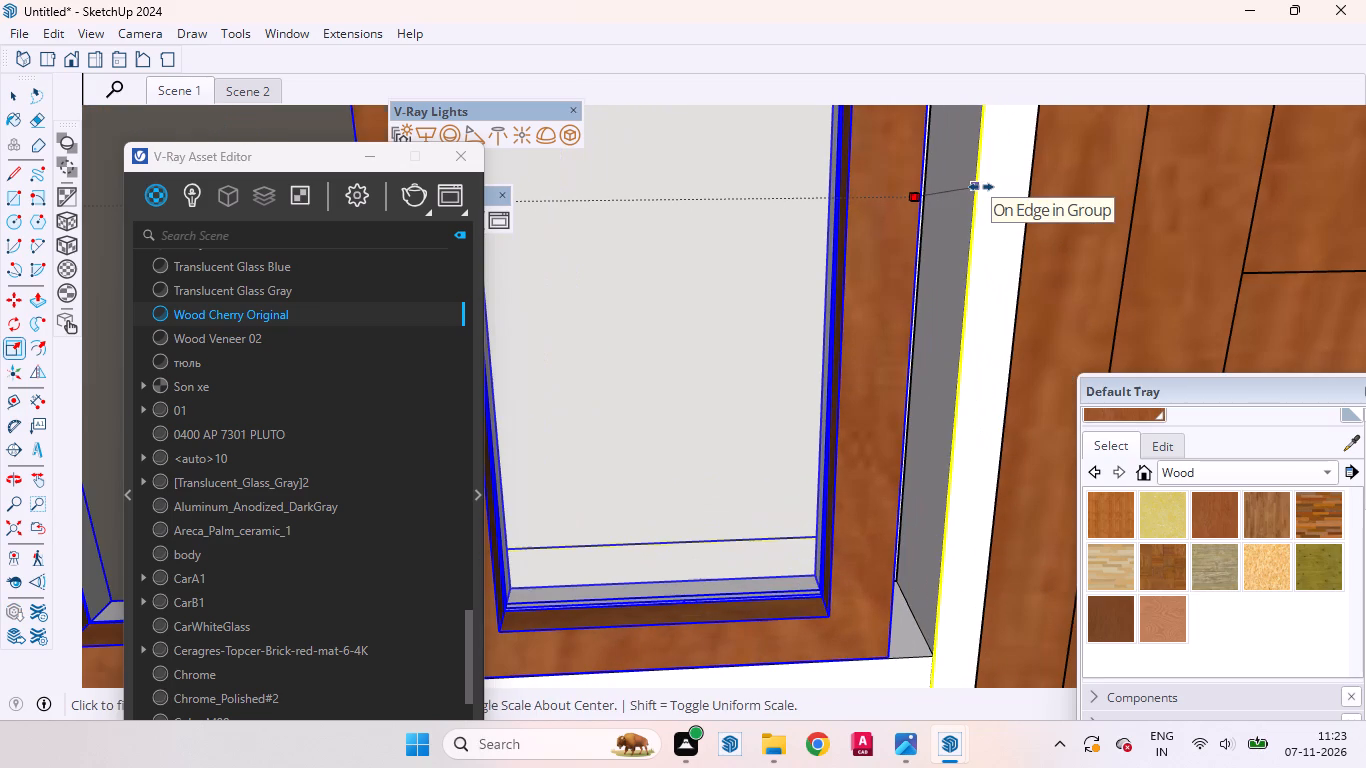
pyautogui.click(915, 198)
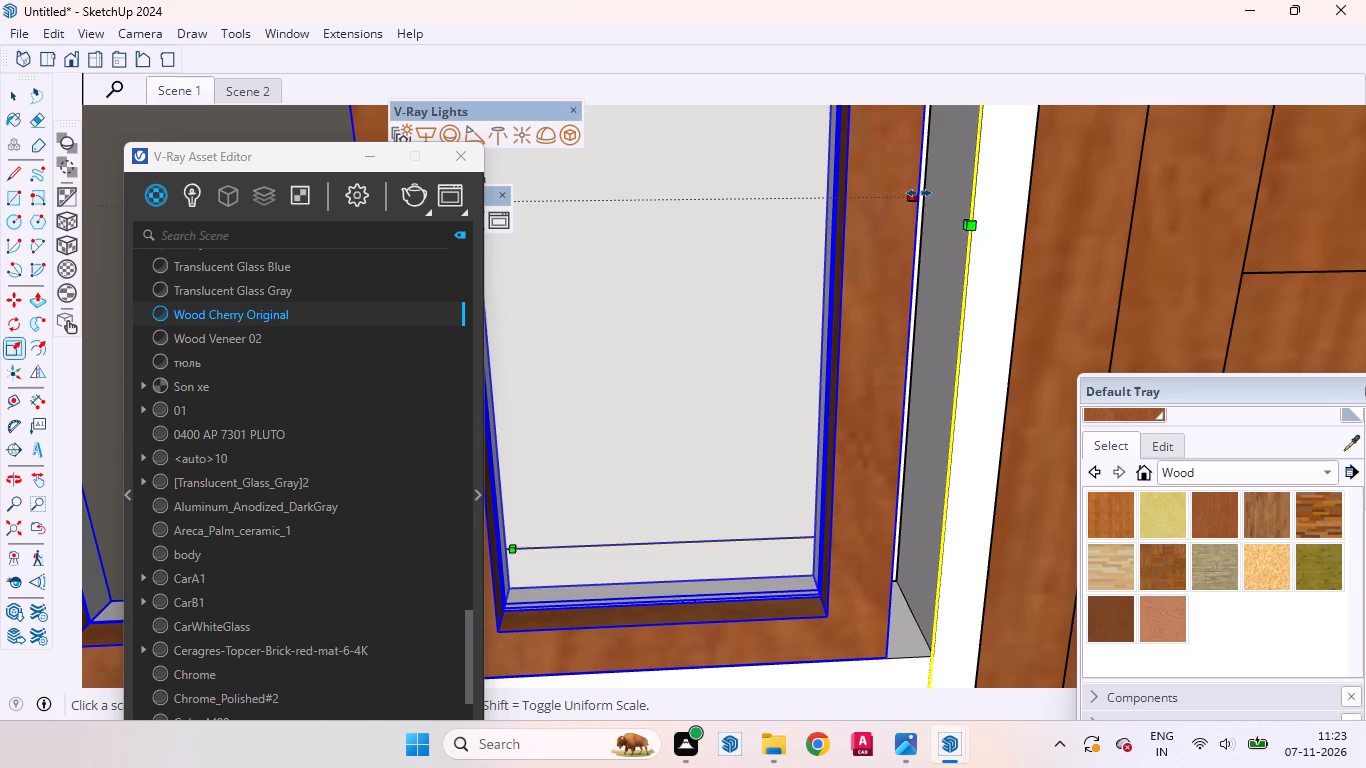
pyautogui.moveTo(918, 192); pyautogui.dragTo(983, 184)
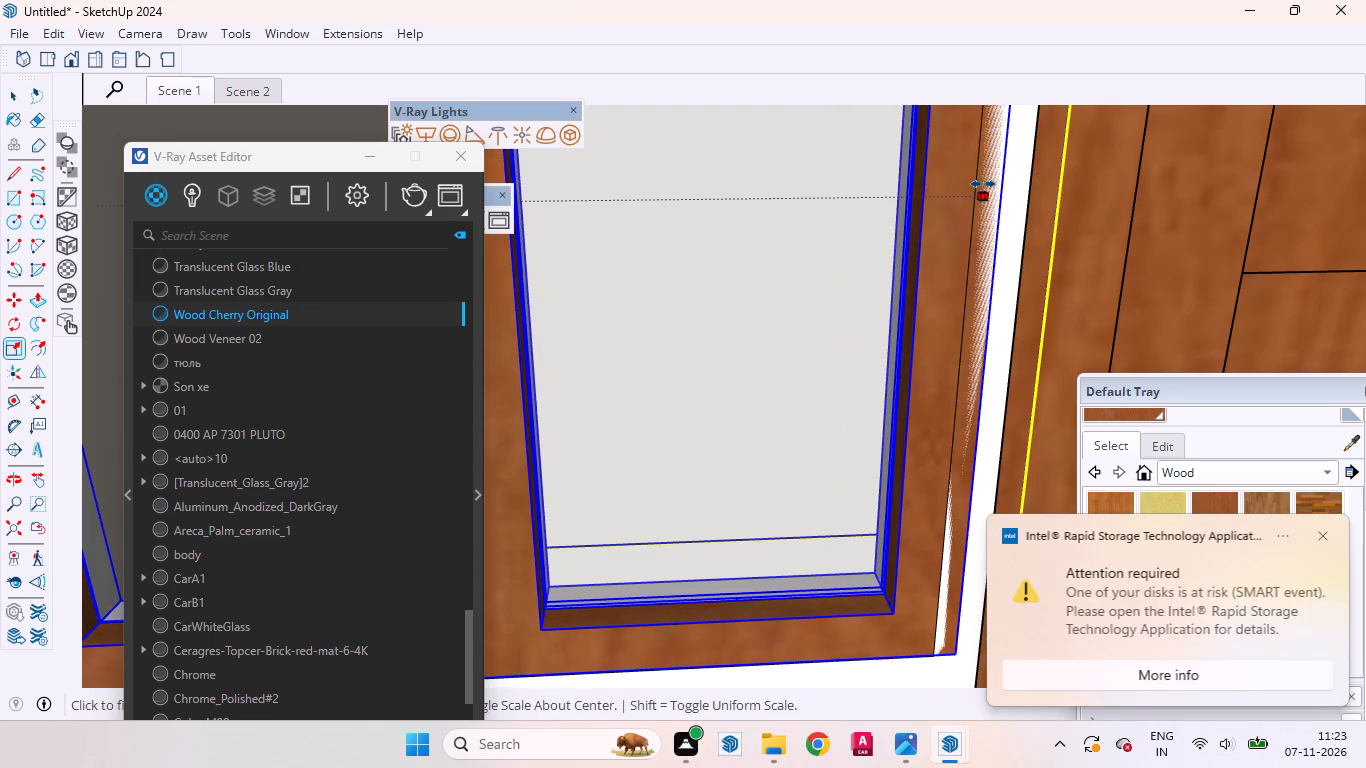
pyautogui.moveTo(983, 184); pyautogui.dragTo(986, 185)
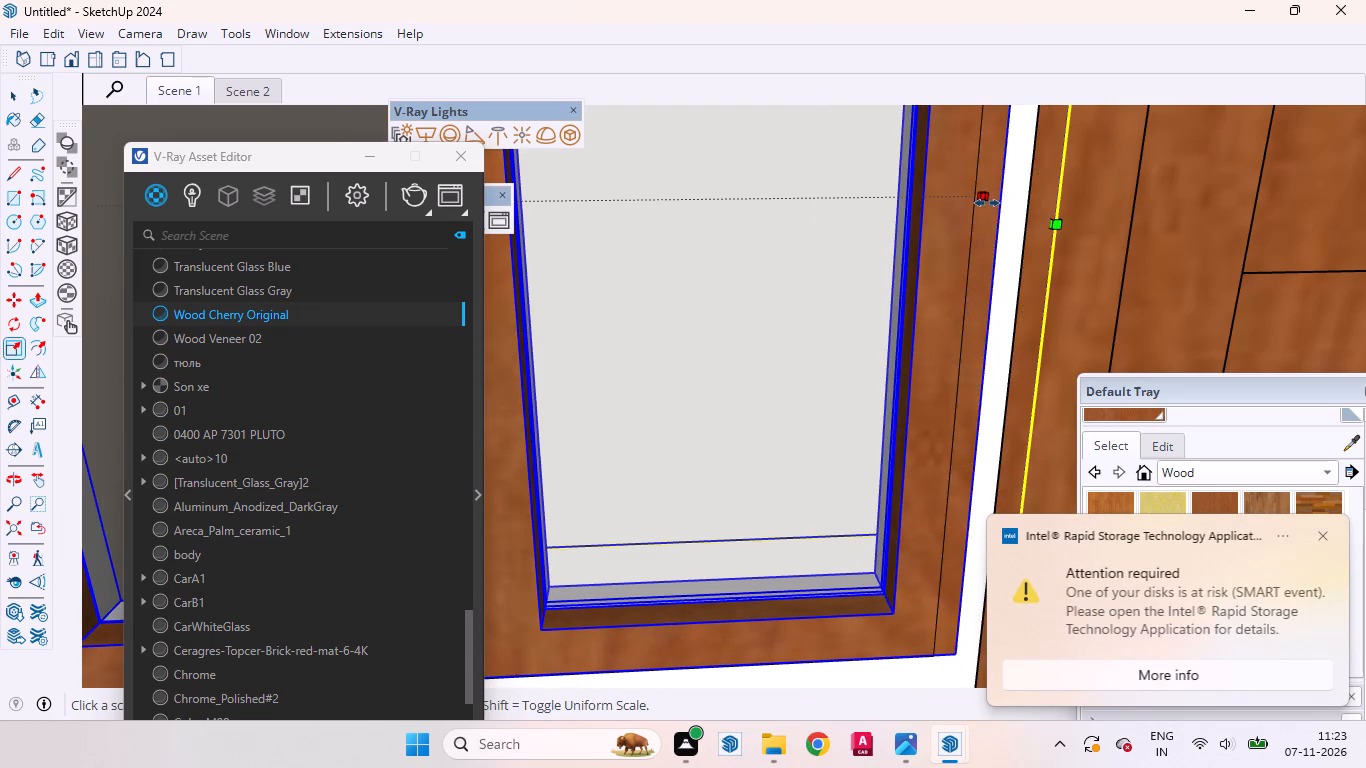
# Rescale the carport window's width from its door side so the frame meets the door-side edge of the wall opening.
pyautogui.scroll(6, 987, 203)
pyautogui.moveTo(996, 205); pyautogui.dragTo(914, 206, button='middle')
pyautogui.scroll(1, 915, 205)
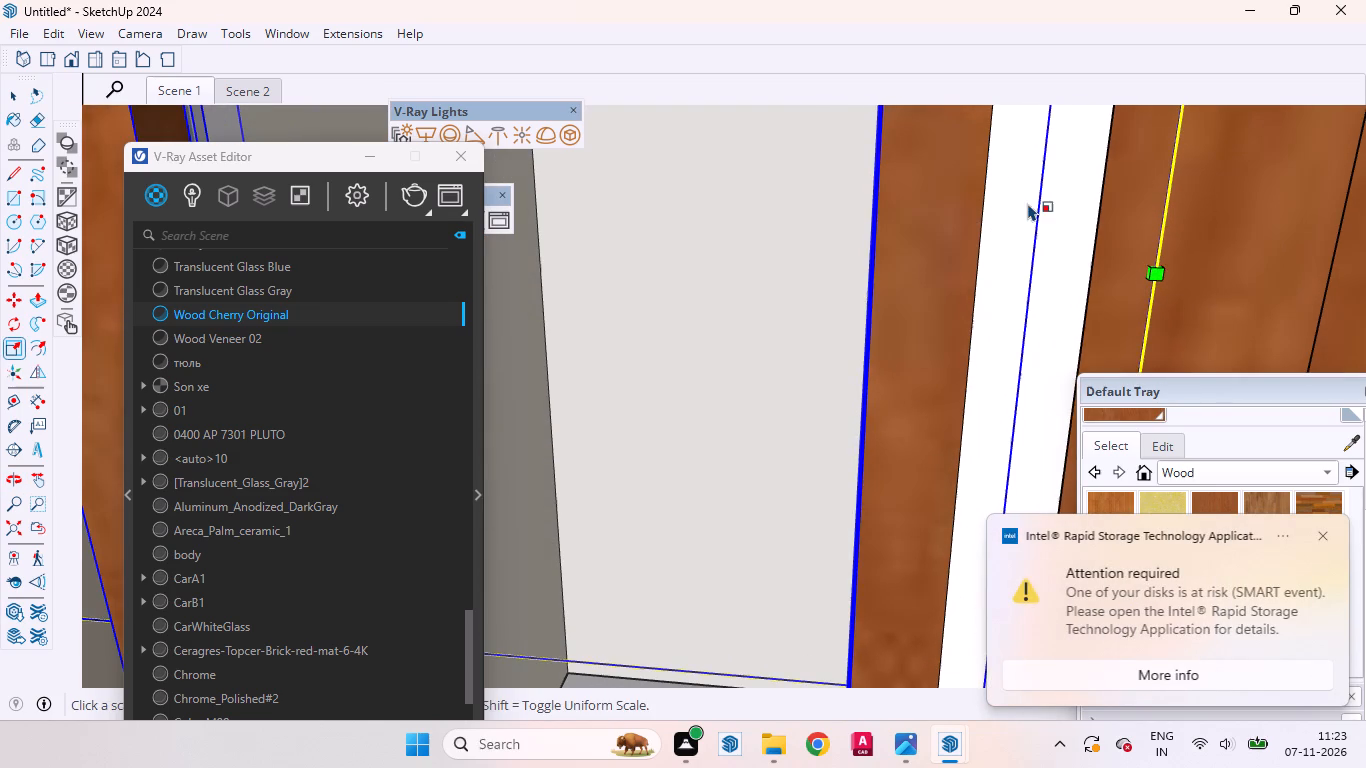
pyautogui.moveTo(996, 222); pyautogui.dragTo(1137, 276, button='middle')
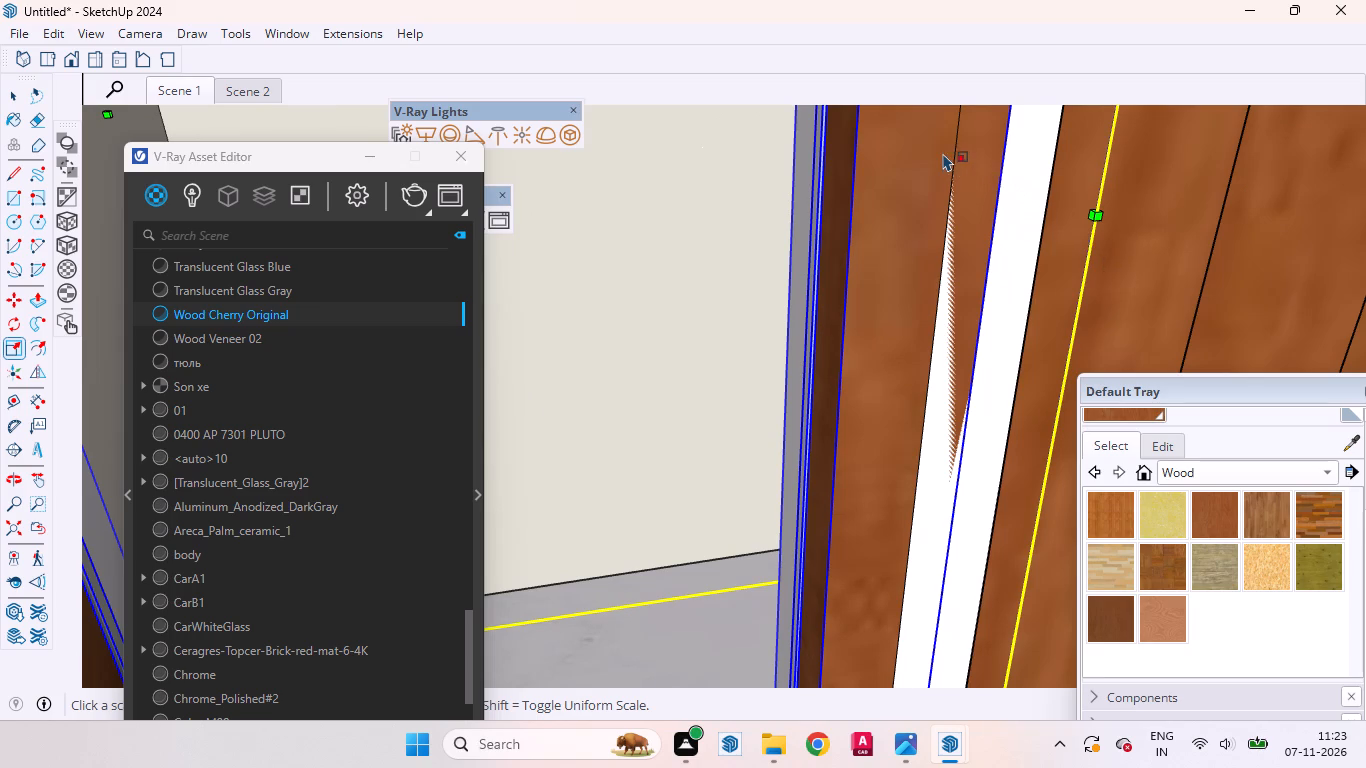
pyautogui.scroll(-18, 905, 223)
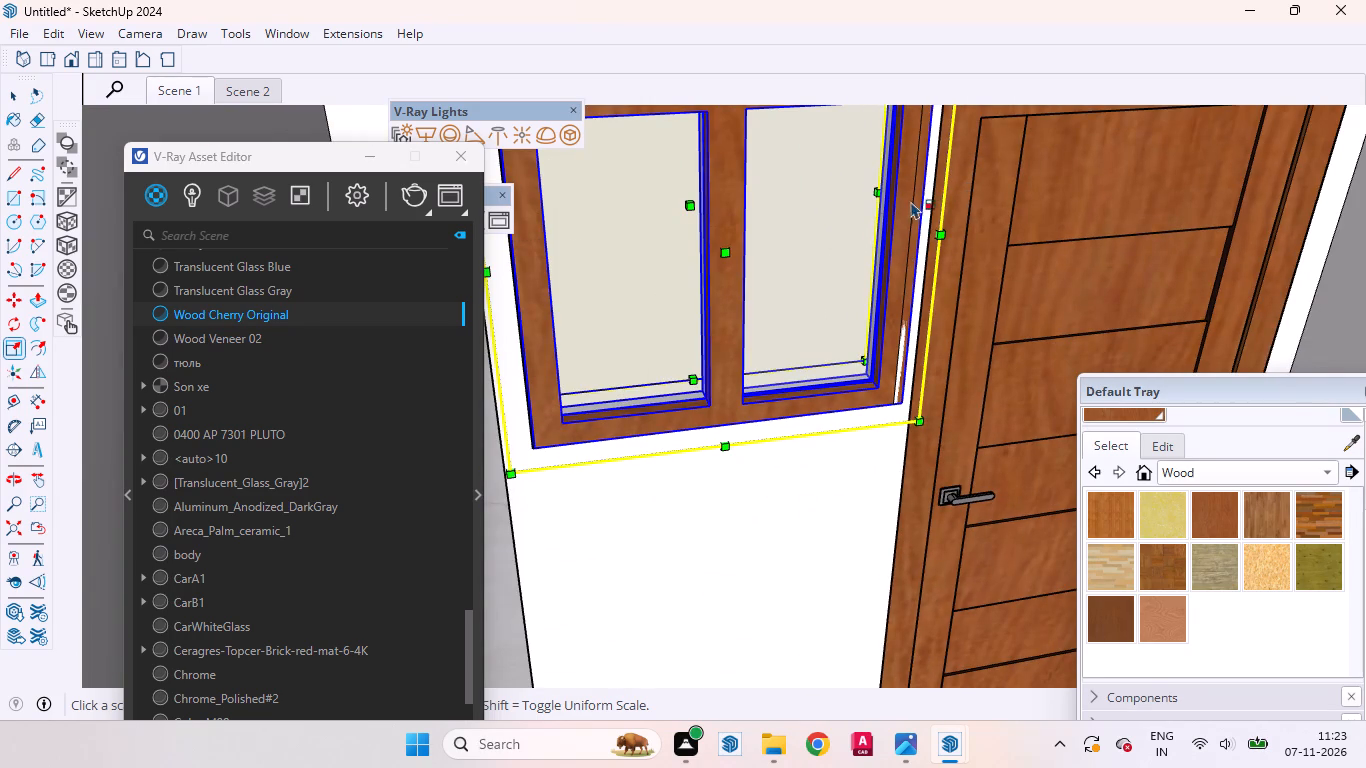
pyautogui.click(910, 206)
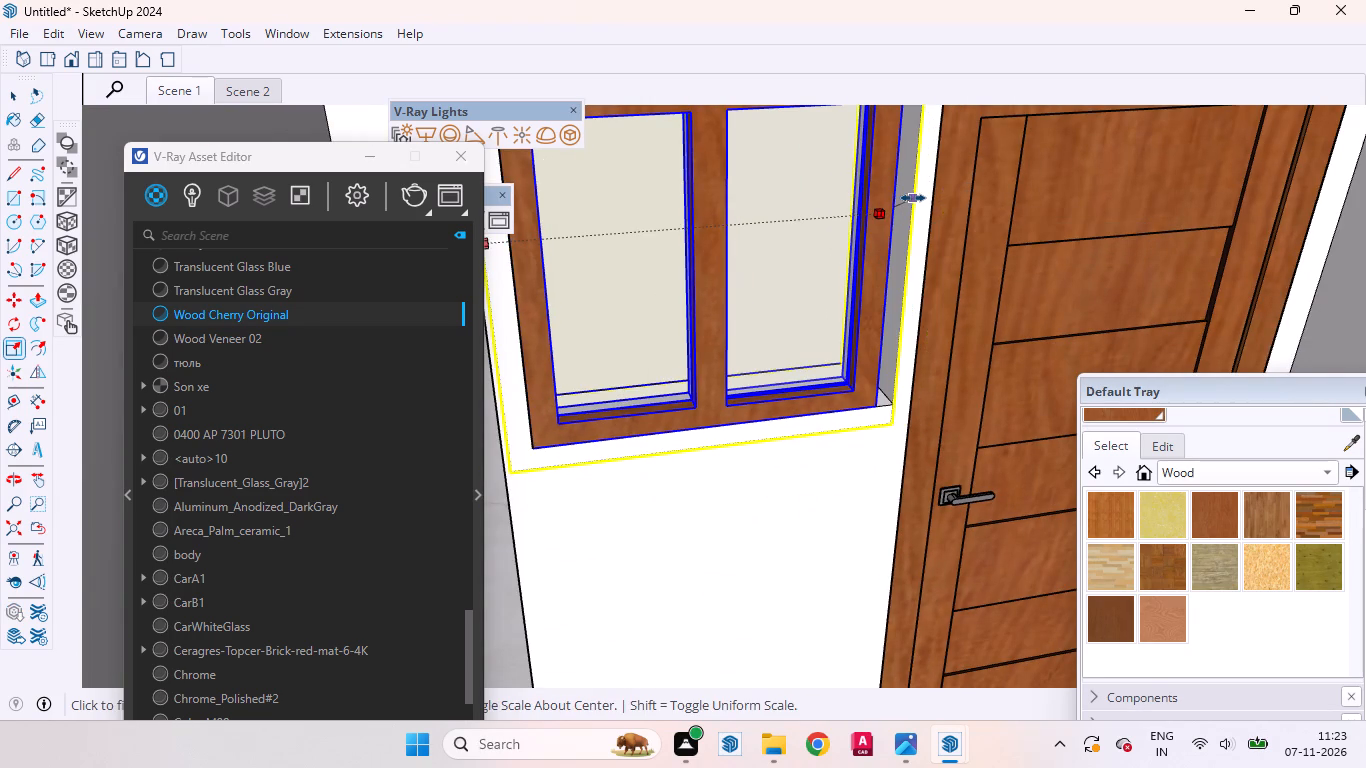
pyautogui.click(913, 198)
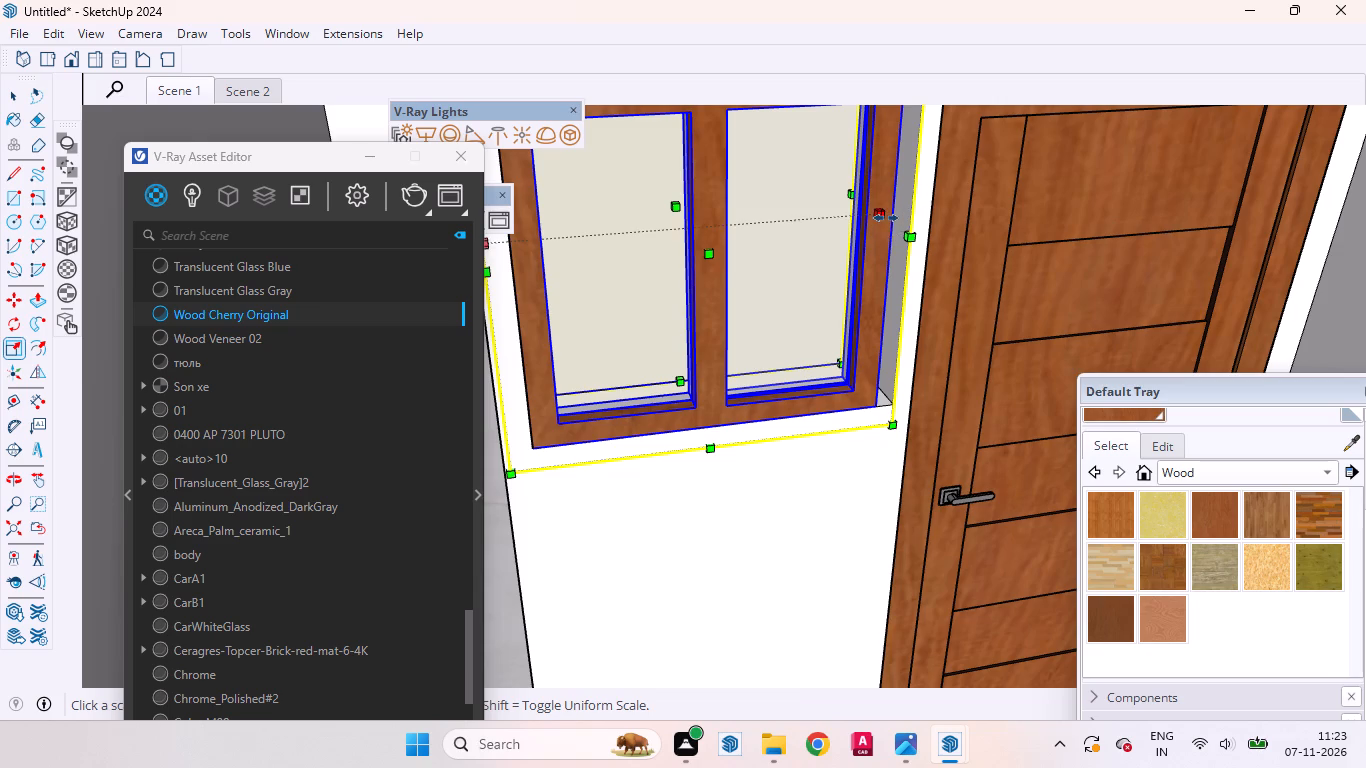
pyautogui.moveTo(886, 216); pyautogui.dragTo(905, 216)
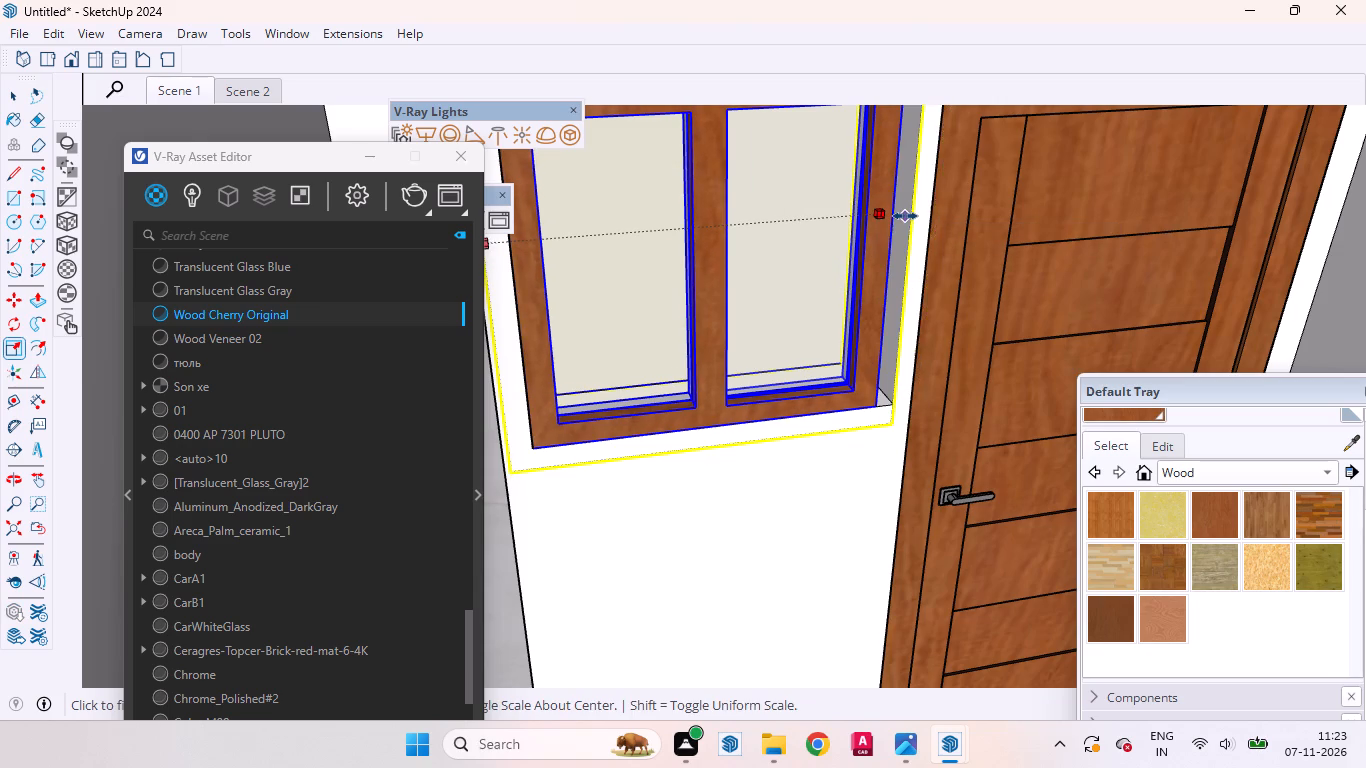
pyautogui.moveTo(905, 216); pyautogui.dragTo(907, 216)
pyautogui.moveTo(882, 212); pyautogui.dragTo(892, 212)
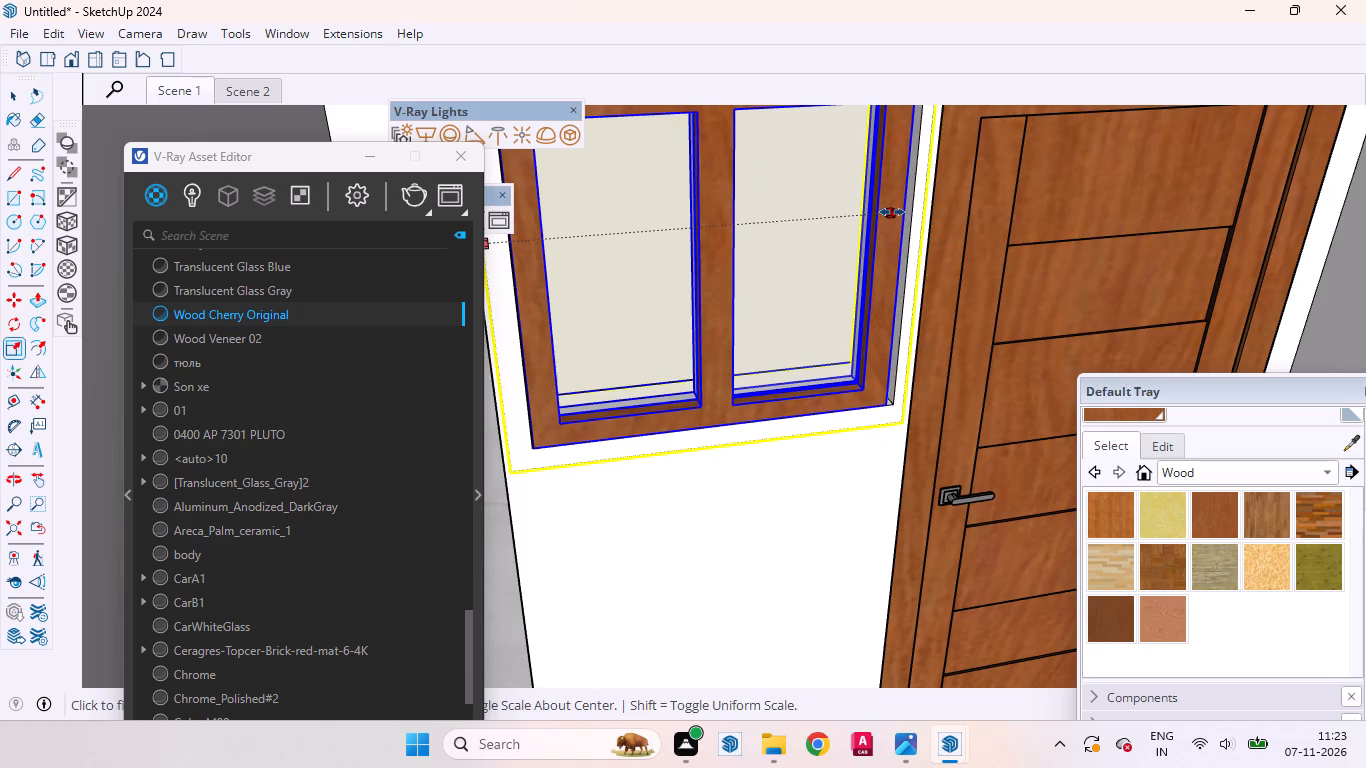
pyautogui.moveTo(892, 212); pyautogui.dragTo(899, 212)
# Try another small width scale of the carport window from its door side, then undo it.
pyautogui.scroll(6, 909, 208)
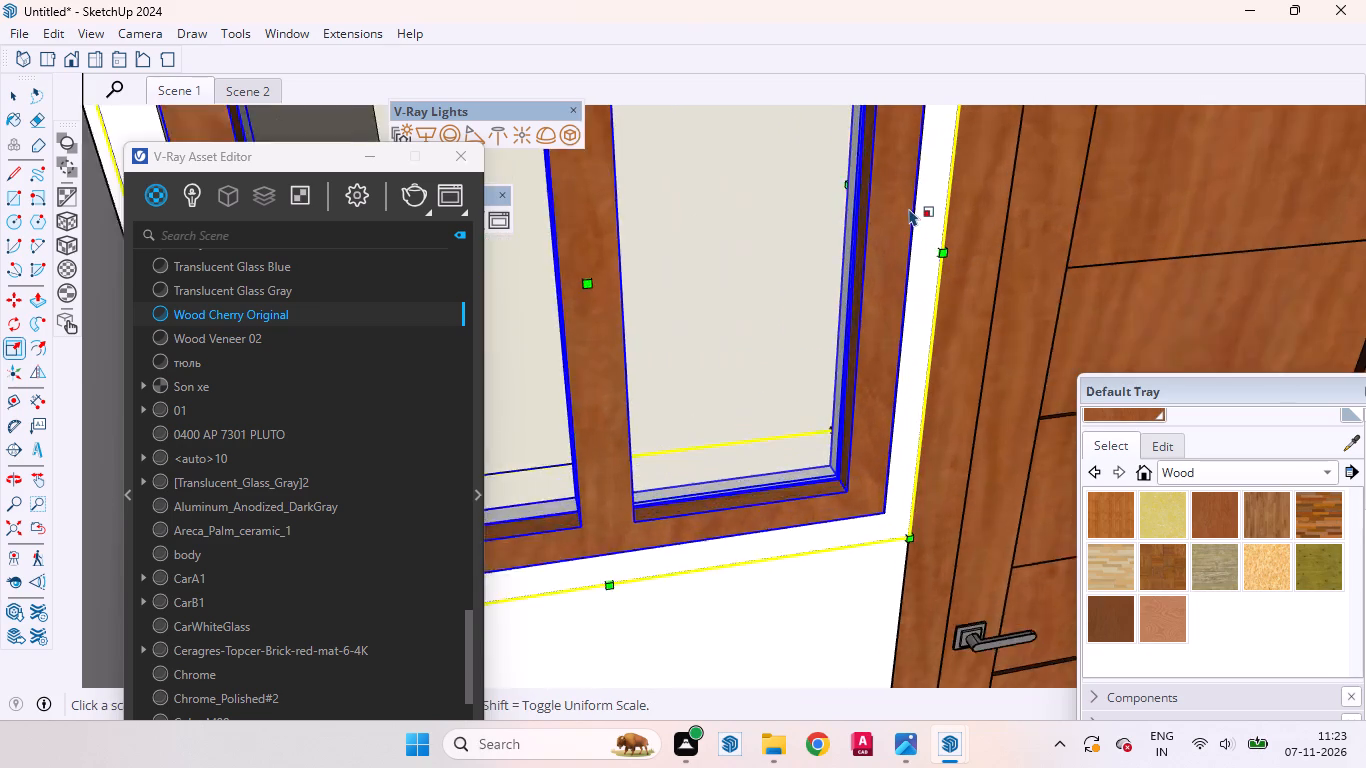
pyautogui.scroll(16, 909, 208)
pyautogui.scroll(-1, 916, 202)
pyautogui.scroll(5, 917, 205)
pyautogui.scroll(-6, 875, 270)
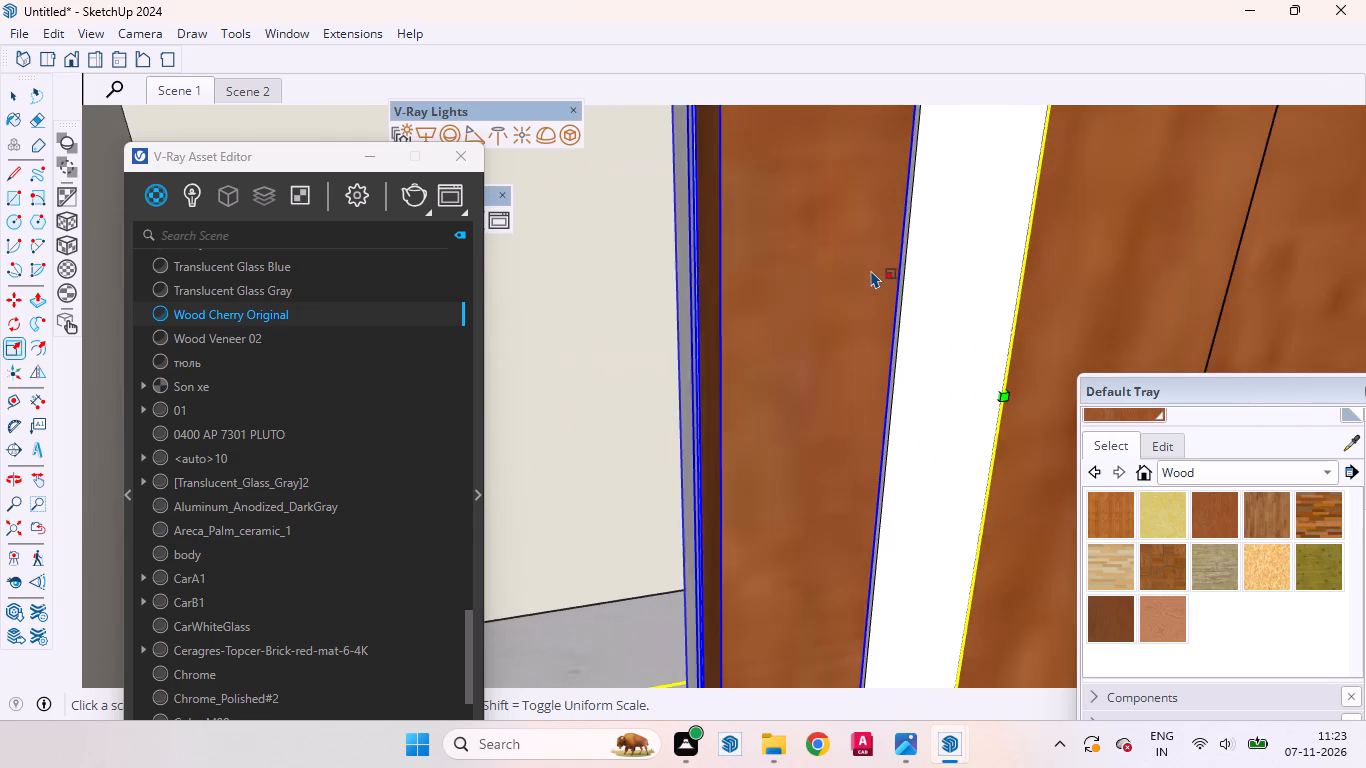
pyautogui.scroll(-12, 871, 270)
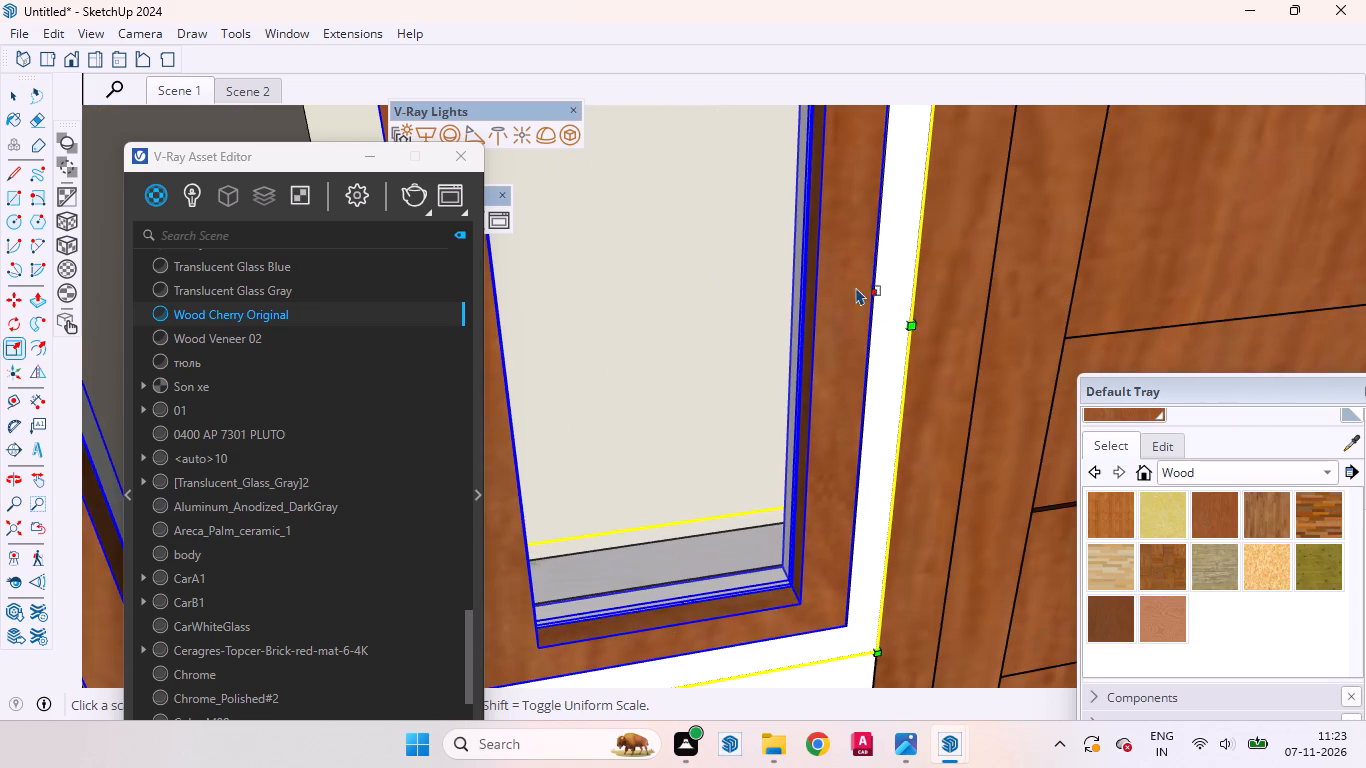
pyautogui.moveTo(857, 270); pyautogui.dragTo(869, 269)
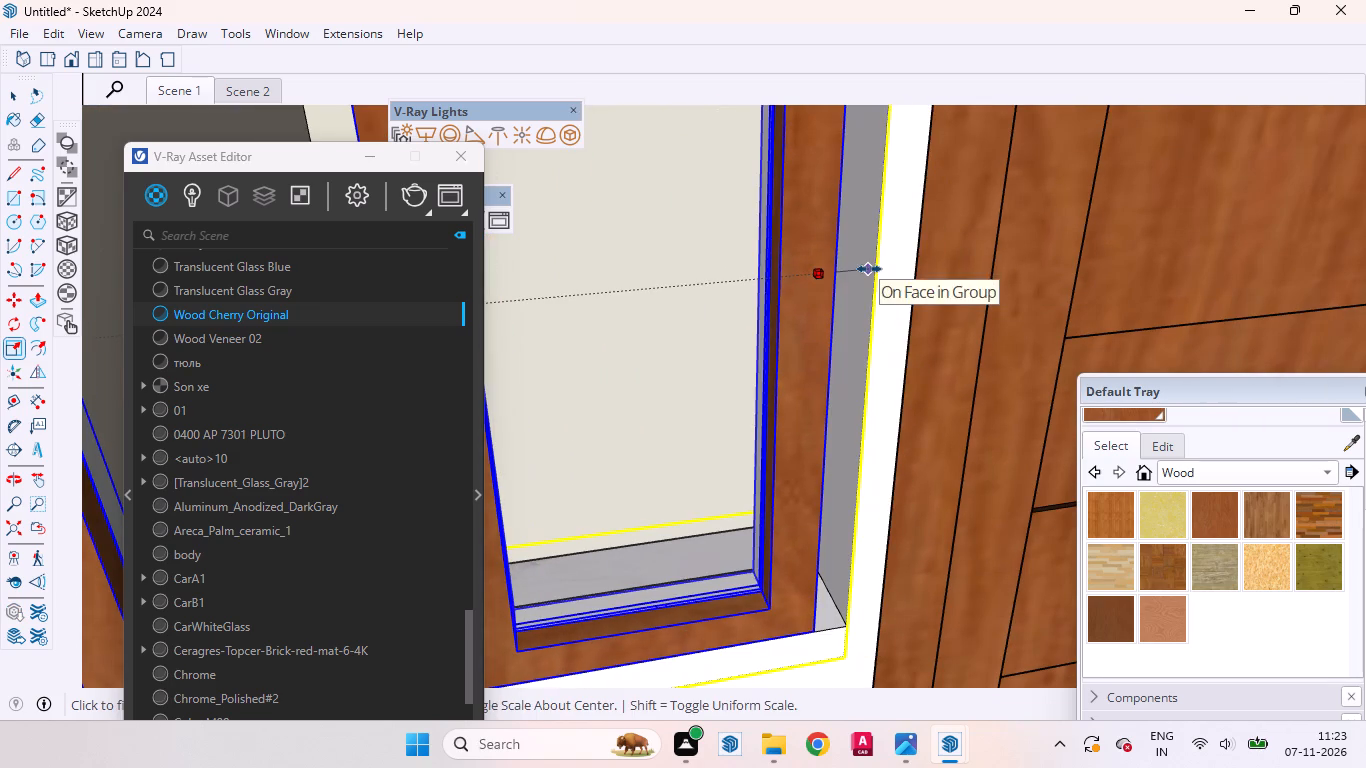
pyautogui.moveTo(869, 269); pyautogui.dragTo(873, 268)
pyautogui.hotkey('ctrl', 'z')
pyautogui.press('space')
# Examine the carport window frame's lower door-side corner and its overall fit in the wall opening.
pyautogui.scroll(-4, 955, 422)
pyautogui.scroll(1, 955, 422)
pyautogui.scroll(-10, 955, 422)
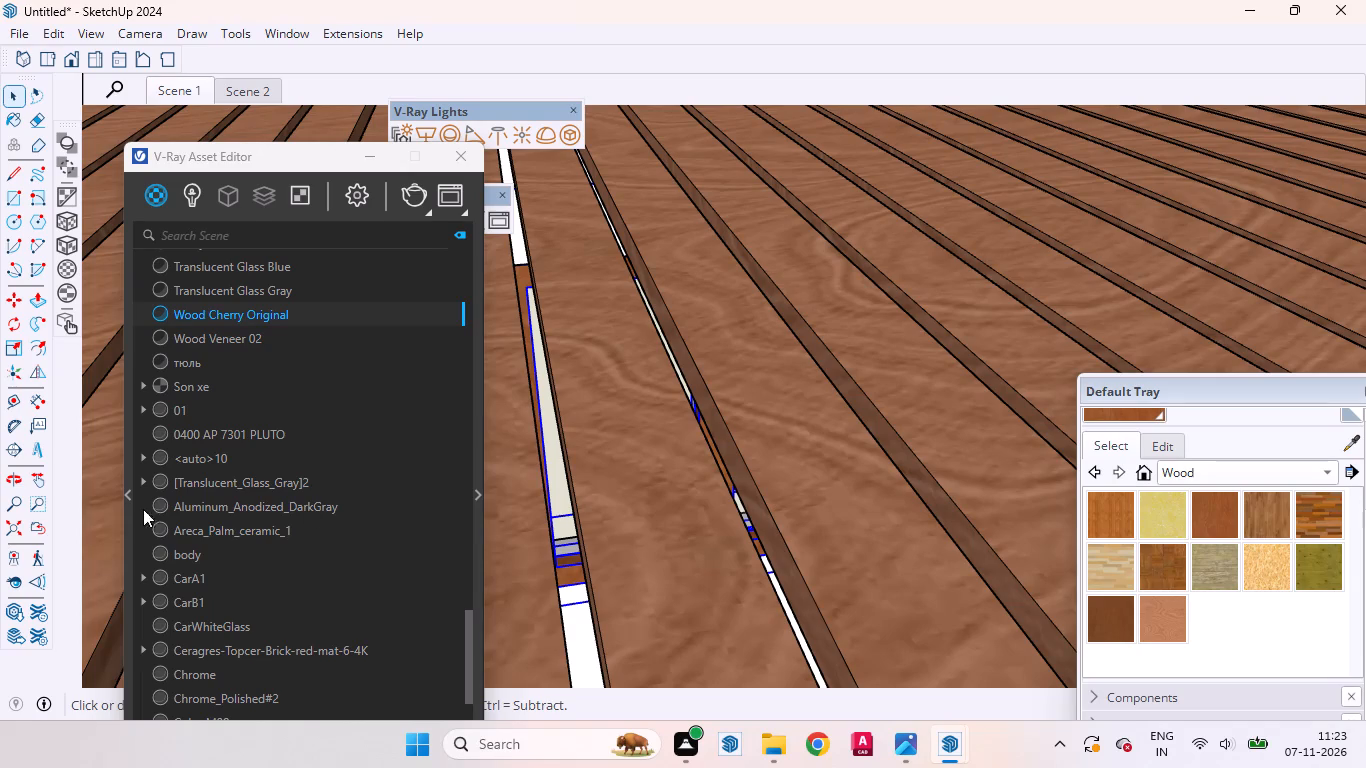
pyautogui.click(27, 519)
pyautogui.moveTo(499, 465); pyautogui.dragTo(416, 217, button='middle')
pyautogui.scroll(-17, 745, 317)
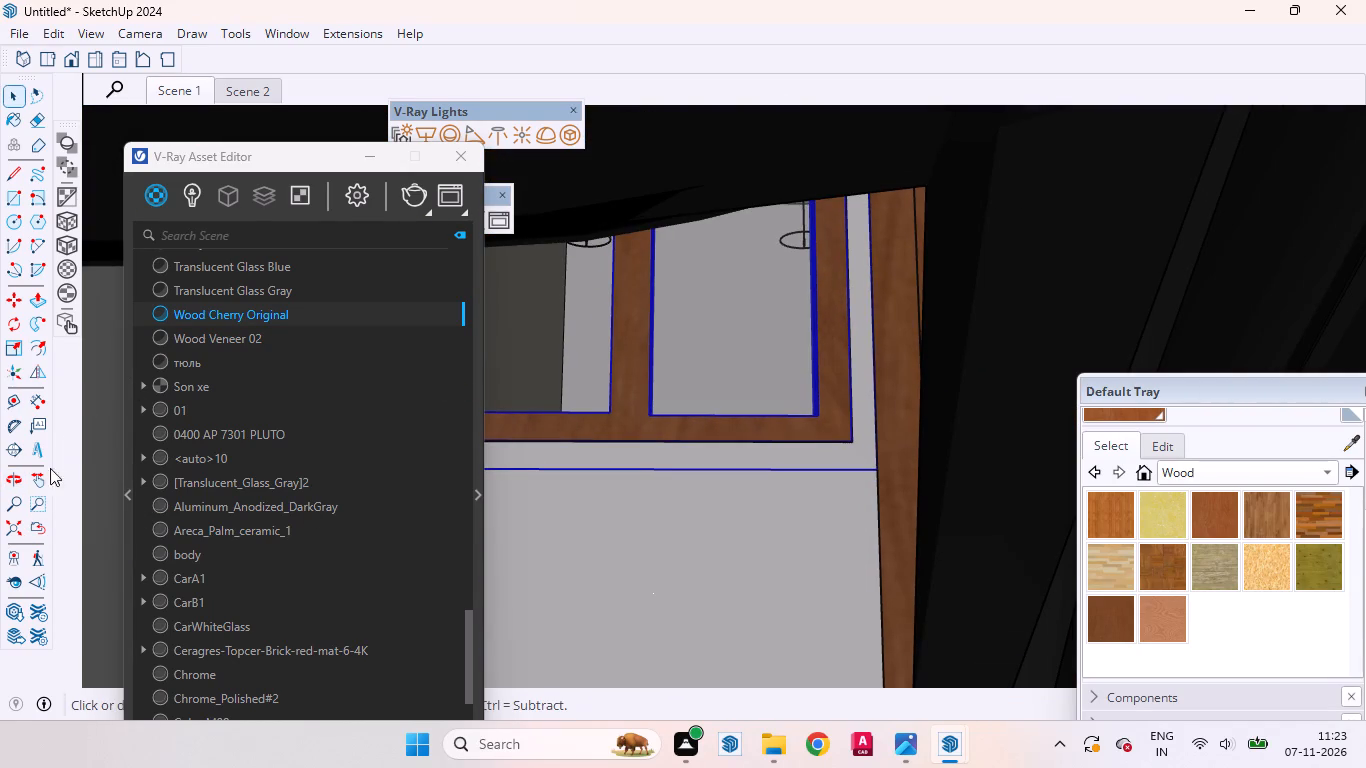
pyautogui.click(37, 518)
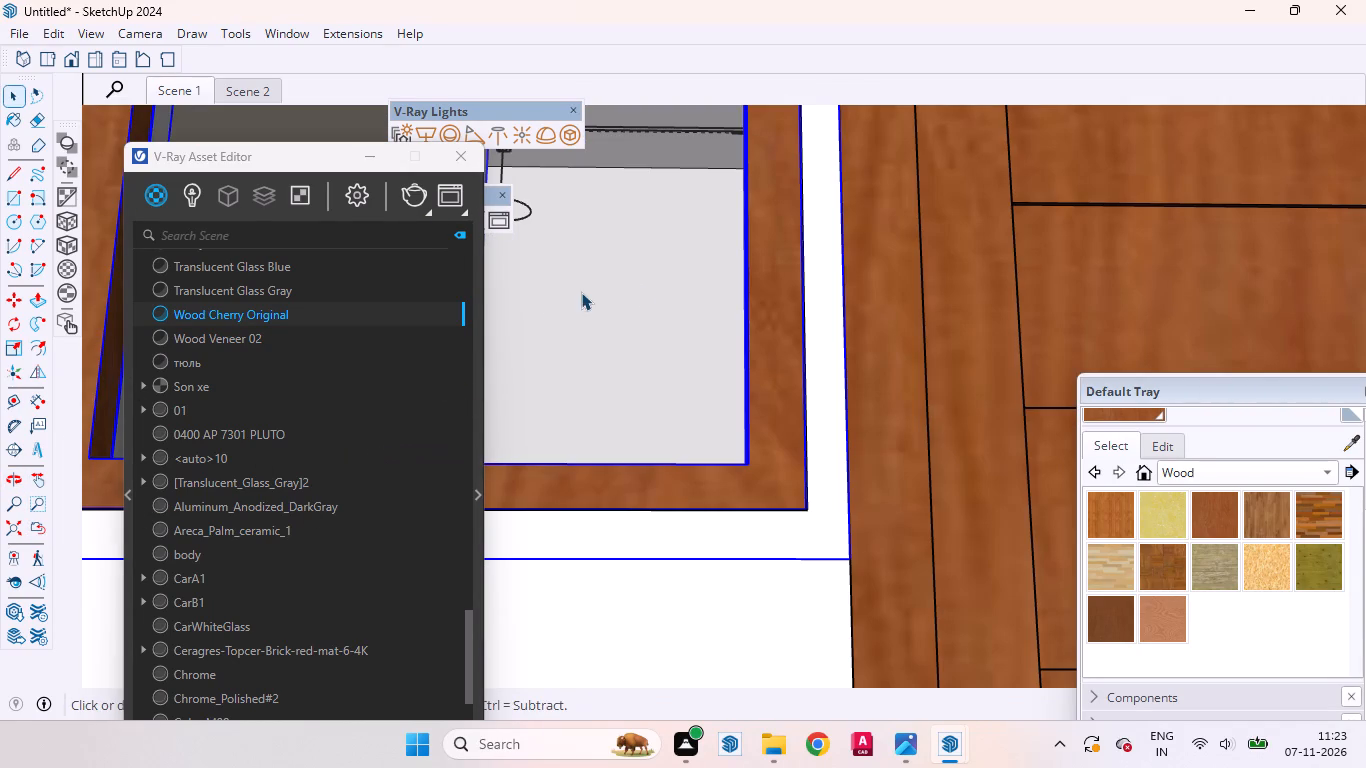
pyautogui.moveTo(800, 286); pyautogui.dragTo(768, 536, button='middle')
pyautogui.scroll(1, 775, 511)
pyautogui.scroll(-8, 880, 378)
pyautogui.scroll(1, 927, 360)
pyautogui.scroll(-8, 928, 360)
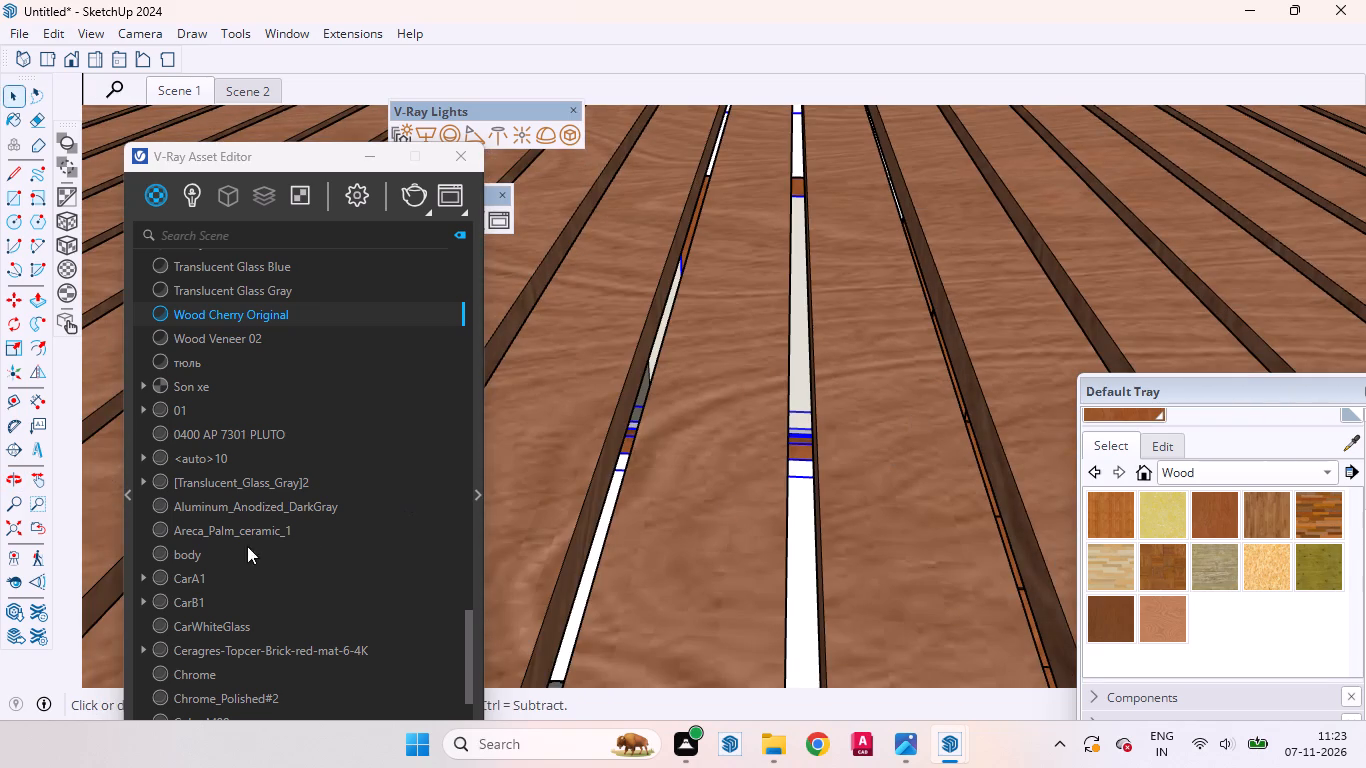
pyautogui.click(33, 523)
pyautogui.moveTo(705, 421); pyautogui.dragTo(705, 310, button='middle')
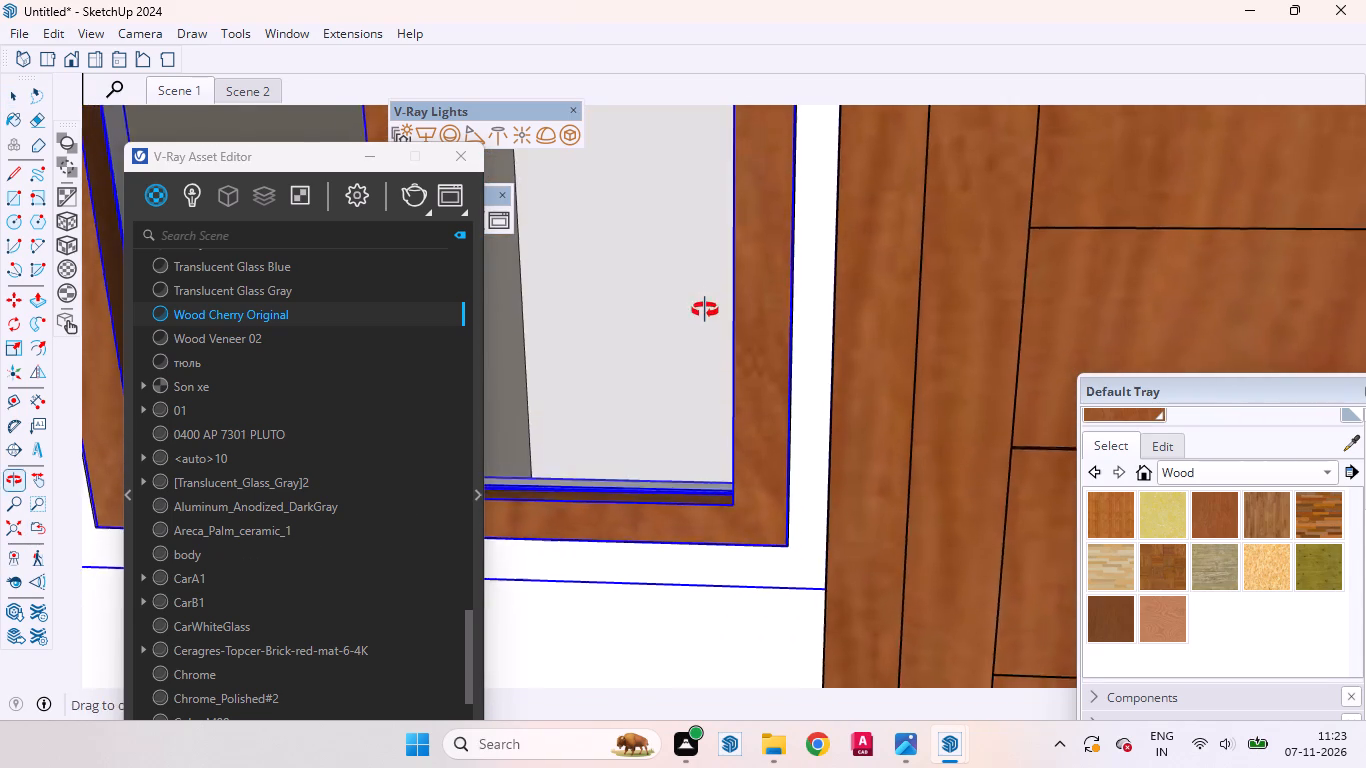
pyautogui.moveTo(705, 310); pyautogui.dragTo(705, 291, button='middle')
pyautogui.scroll(-8, 889, 324)
pyautogui.scroll(1, 893, 329)
pyautogui.scroll(-7, 893, 329)
pyautogui.scroll(7, 730, 253)
pyautogui.scroll(-1, 691, 222)
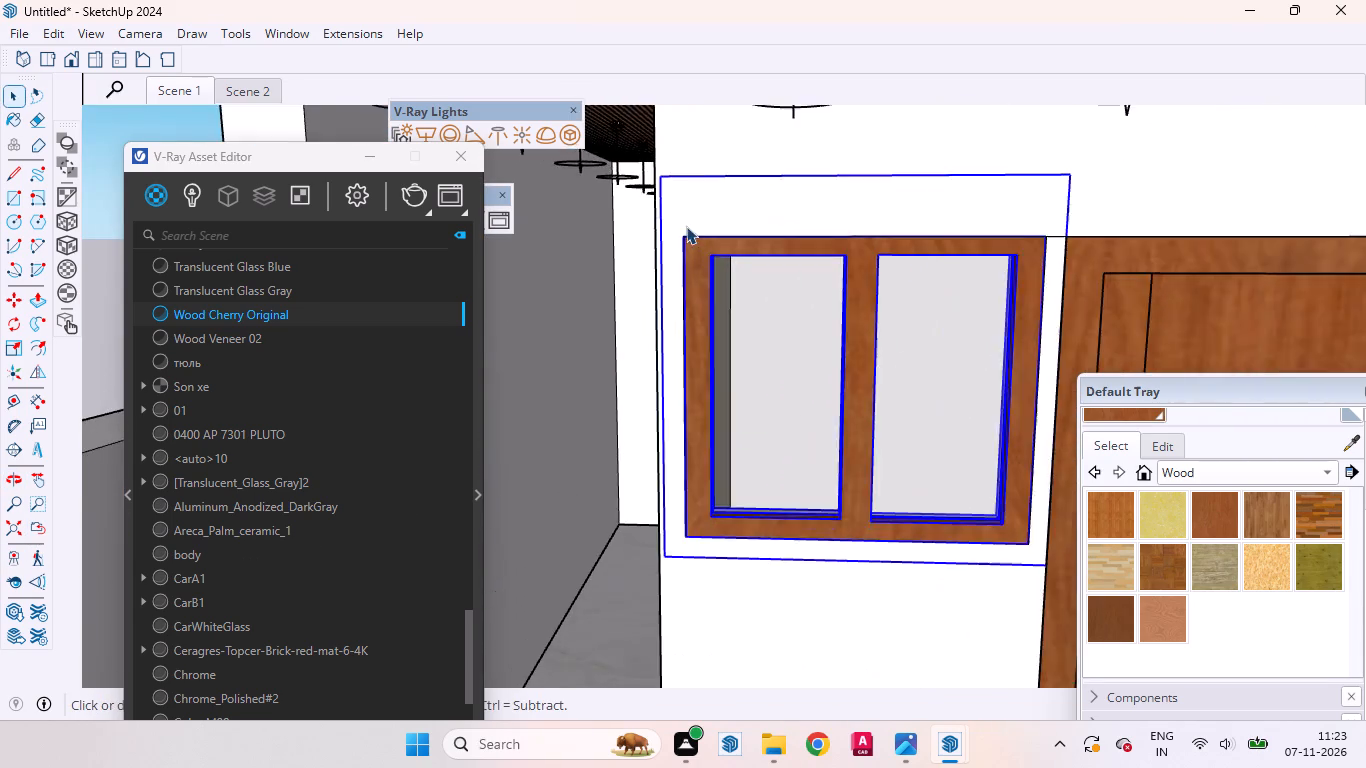
# Examine the top edge and upper corner of the carport window frame against the wall opening.
pyautogui.scroll(20, 681, 251)
pyautogui.scroll(7, 681, 251)
pyautogui.moveTo(858, 301); pyautogui.dragTo(1120, 323, button='middle')
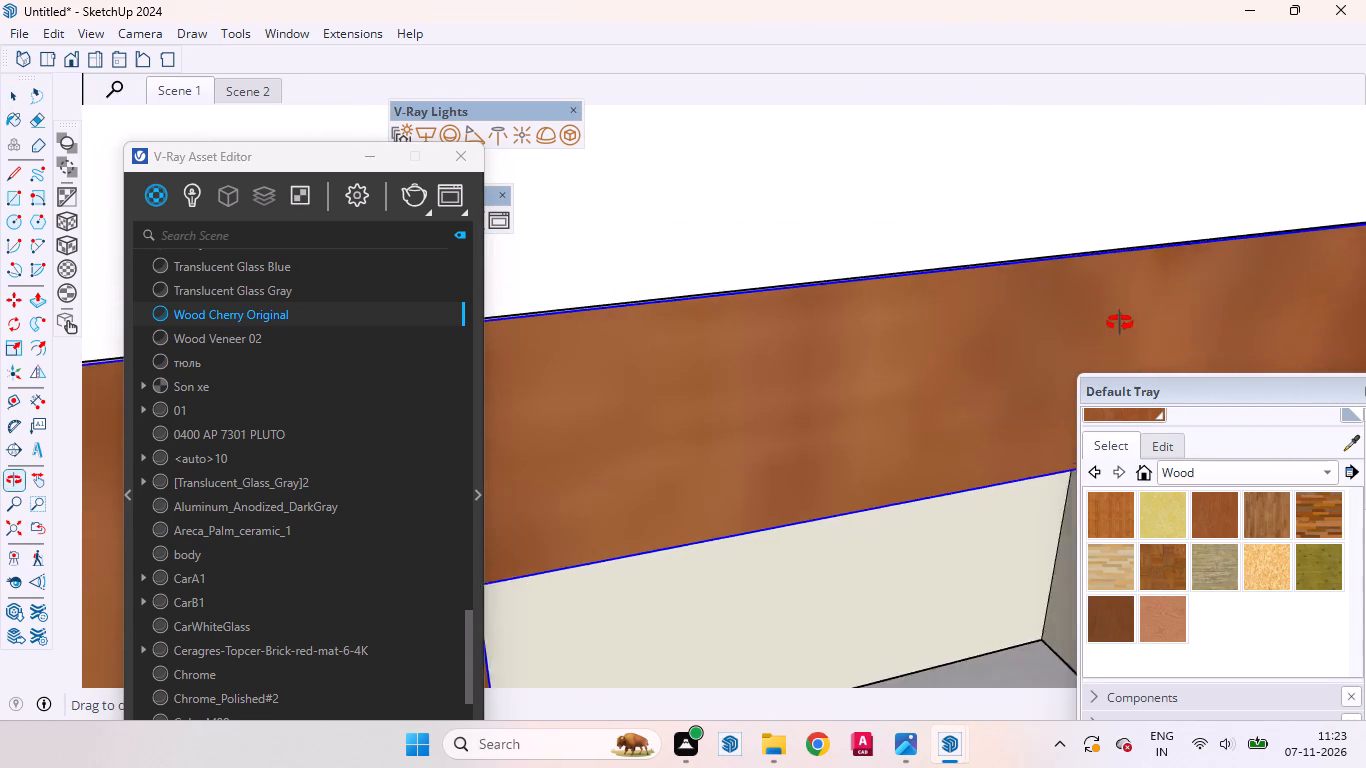
pyautogui.moveTo(1120, 323); pyautogui.dragTo(871, 115, button='middle')
pyautogui.scroll(-3, 947, 231)
pyautogui.scroll(1, 947, 231)
pyautogui.scroll(-8, 947, 231)
pyautogui.scroll(1, 908, 245)
pyautogui.scroll(-18, 908, 245)
pyautogui.scroll(1, 887, 253)
pyautogui.scroll(-19, 887, 253)
pyautogui.scroll(-1, 365, 440)
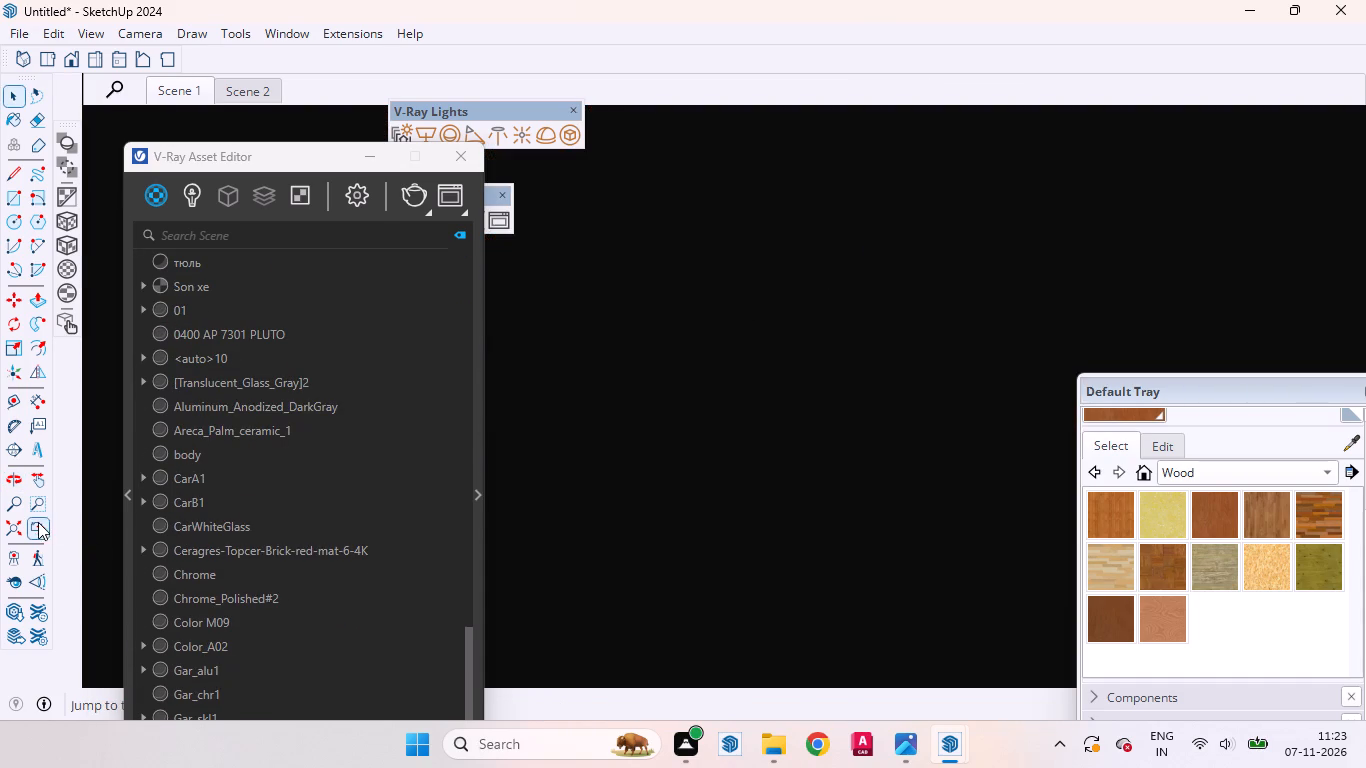
pyautogui.click(37, 521)
pyautogui.moveTo(1014, 426); pyautogui.dragTo(1143, 532, button='middle')
pyautogui.scroll(-6, 848, 375)
pyautogui.scroll(1, 817, 304)
pyautogui.scroll(-6, 816, 303)
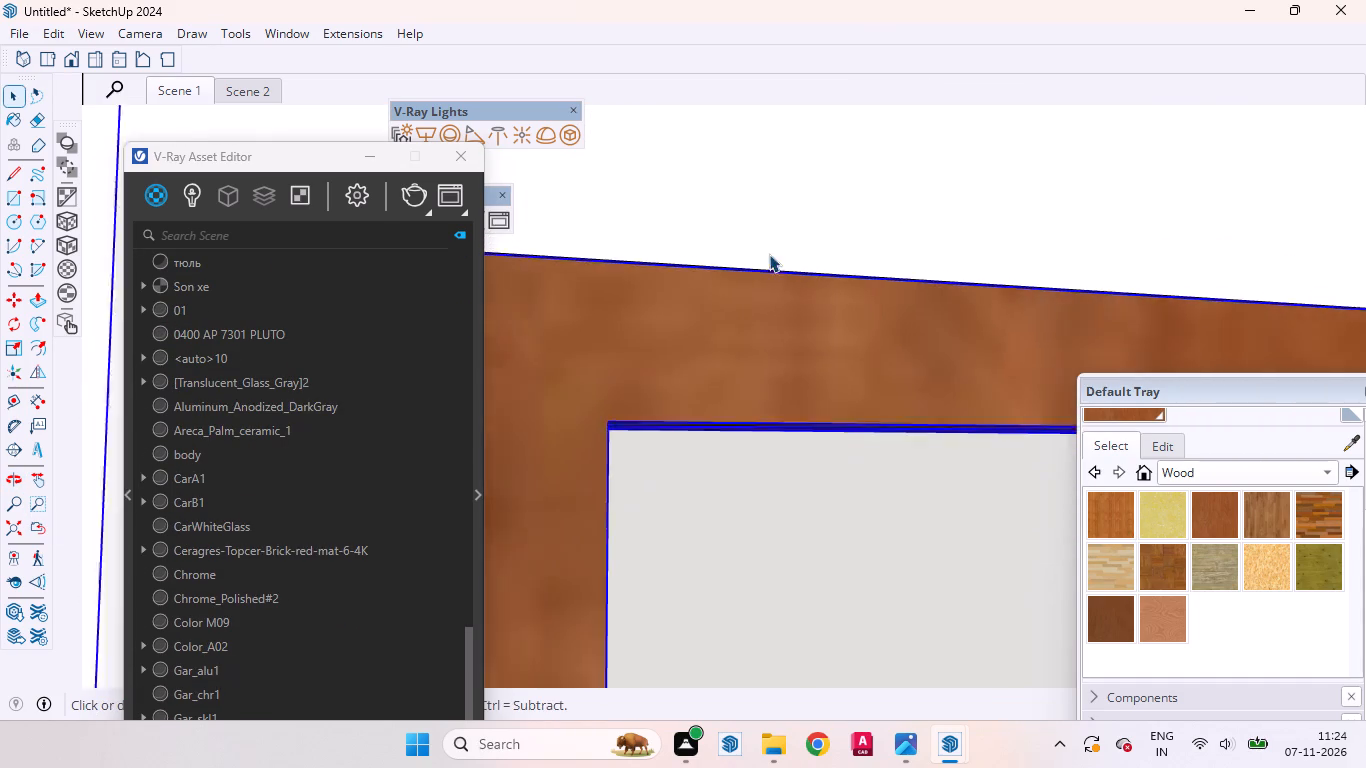
pyautogui.scroll(-2, 769, 254)
pyautogui.moveTo(780, 336); pyautogui.dragTo(861, 451, button='middle')
pyautogui.scroll(-20, 820, 318)
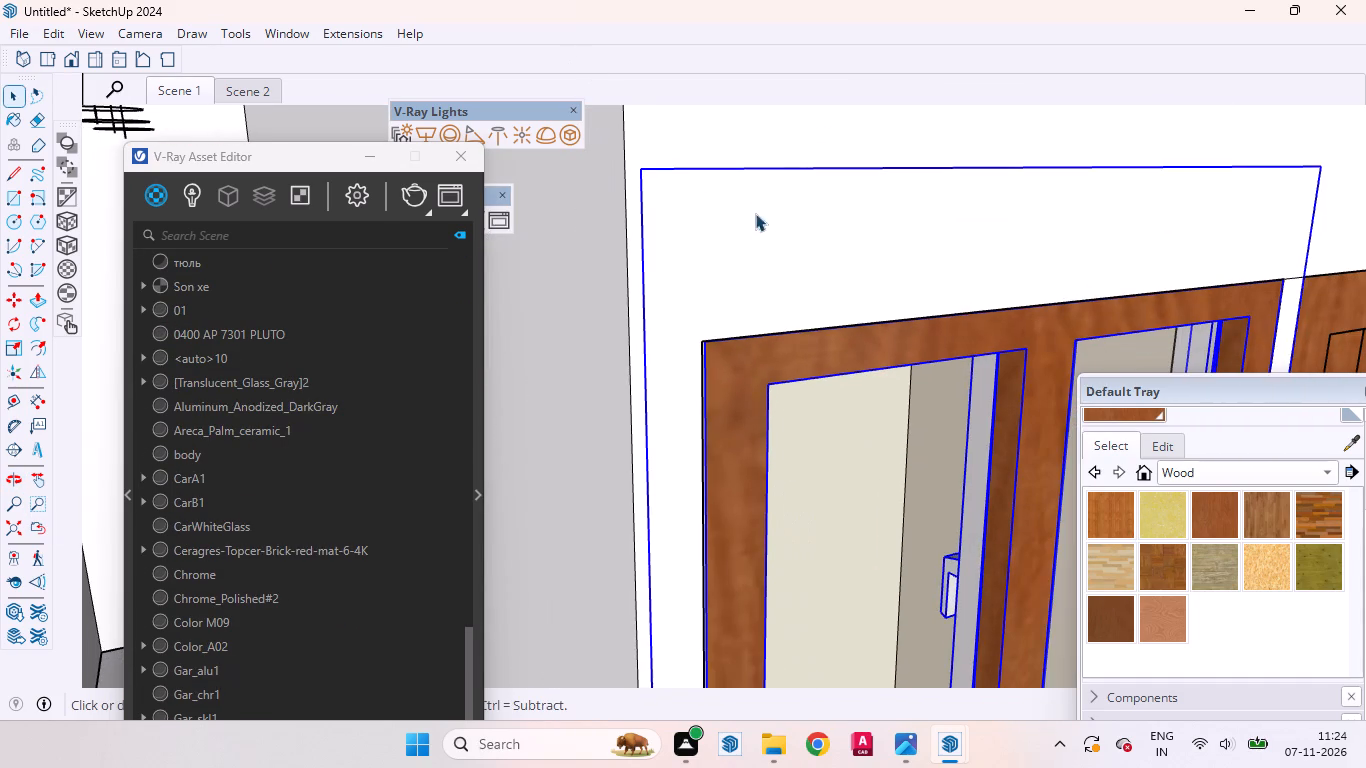
# Move the carport window from its lower door-side corner along the green axis, recessing the frame slightly into the wall opening.
pyautogui.scroll(-15, 727, 219)
pyautogui.scroll(7, 736, 384)
pyautogui.moveTo(880, 430); pyautogui.dragTo(929, 454, button='middle')
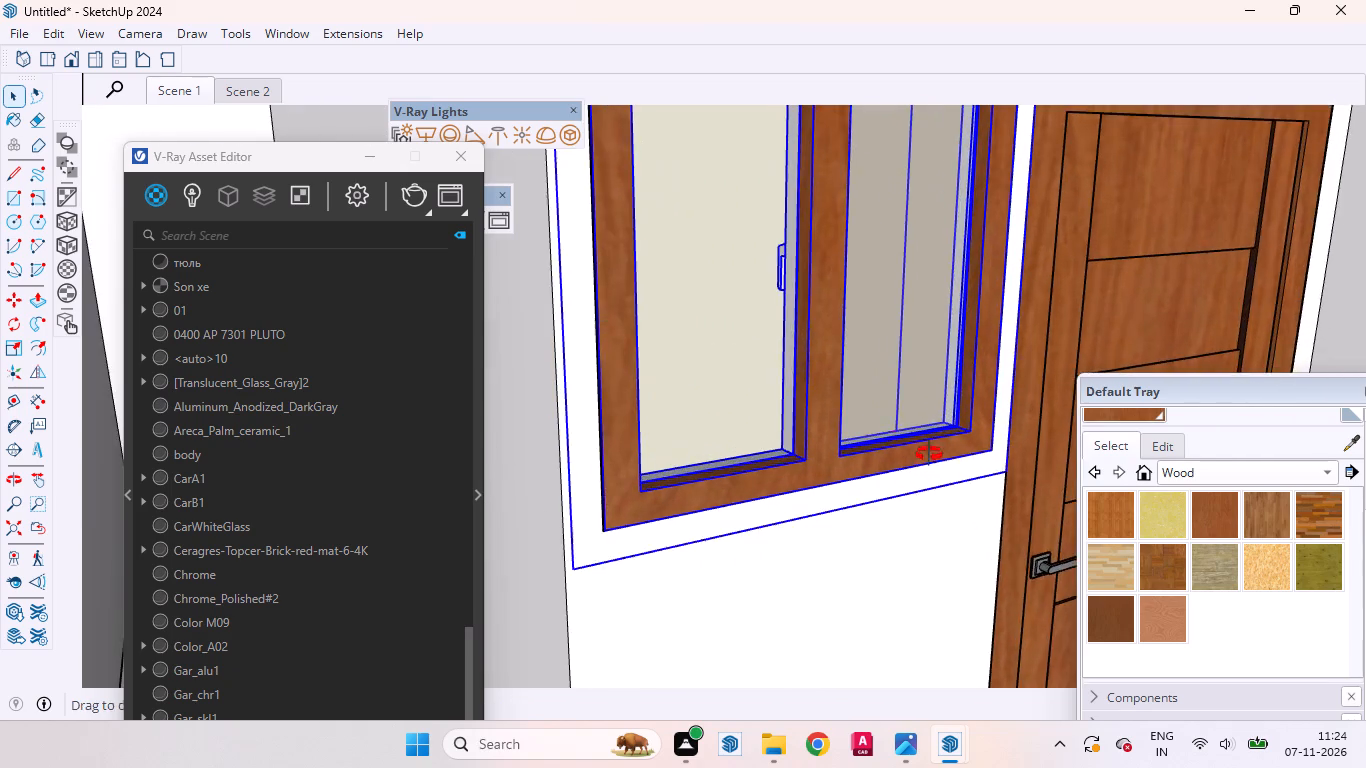
pyautogui.moveTo(929, 454); pyautogui.dragTo(974, 475, button='middle')
pyautogui.press('m')
pyautogui.scroll(3, 975, 477)
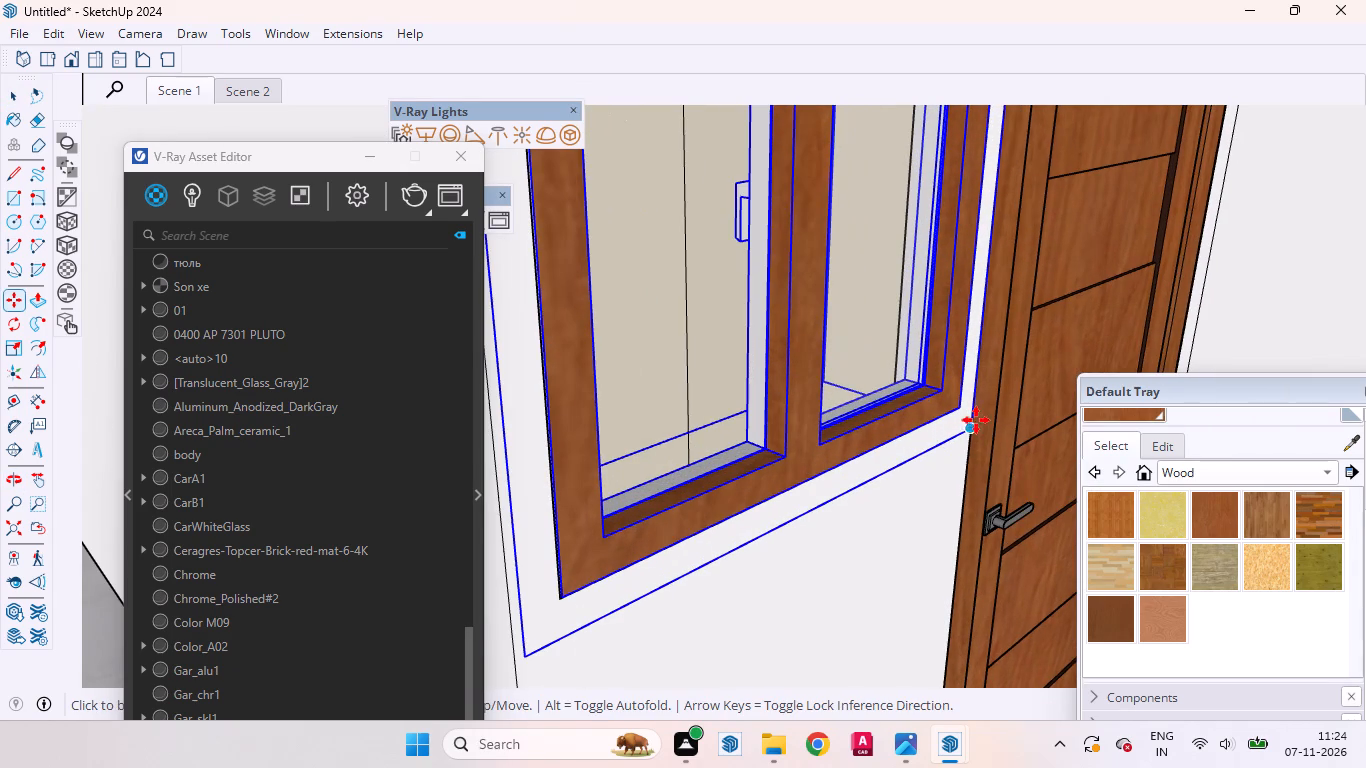
pyautogui.click(961, 401)
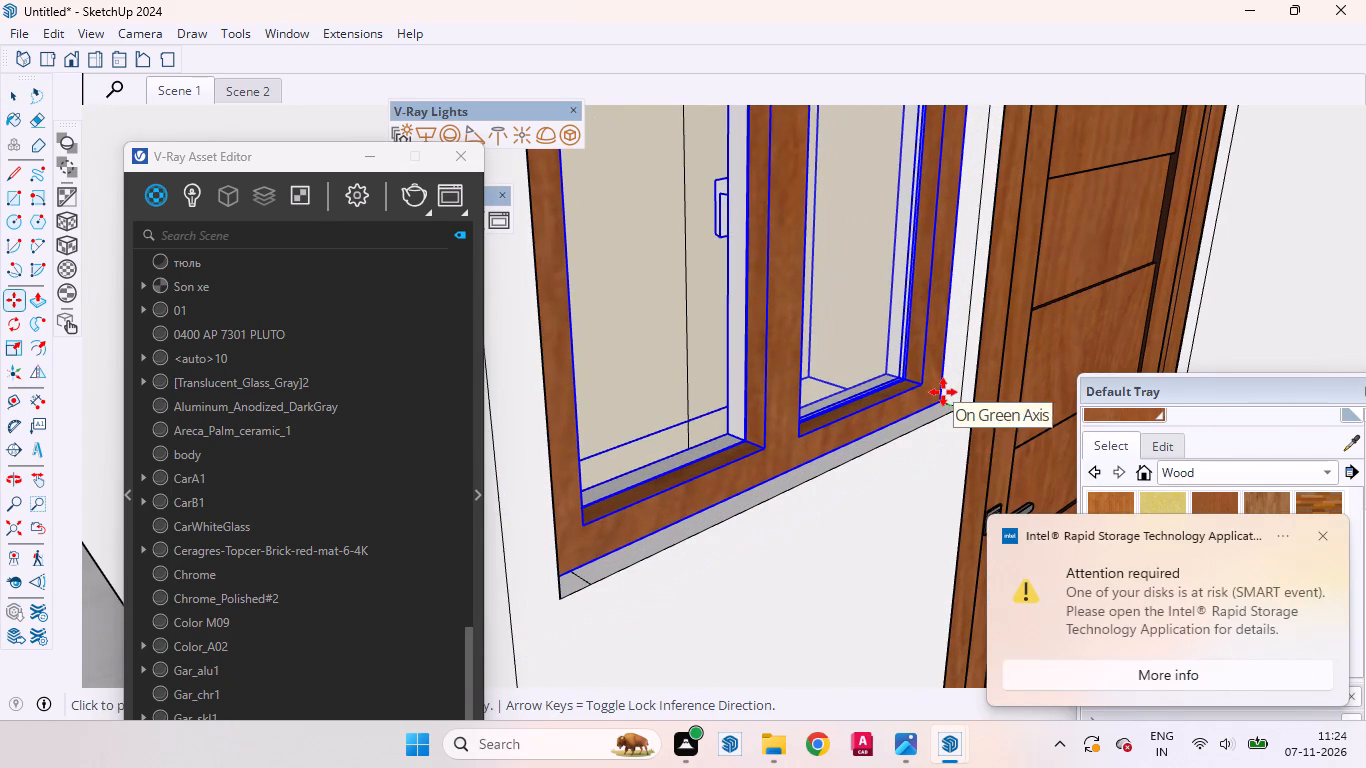
pyautogui.click(943, 392)
pyautogui.press('space')
pyautogui.scroll(9, 656, 572)
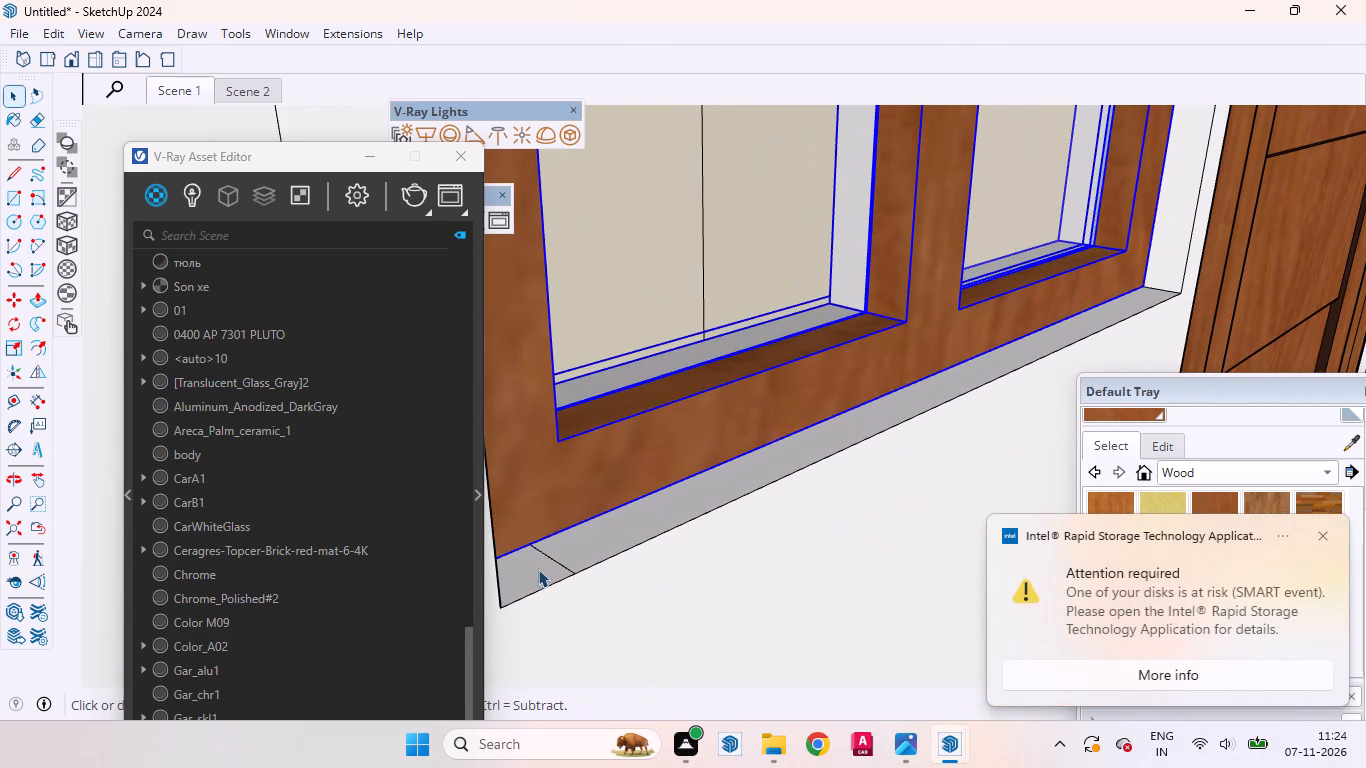
# Inside the wall group, erase the stray edge crossing the sill at the carport window opening's lower corner away from the door.
pyautogui.click(637, 541)
pyautogui.doubleClick(596, 539)
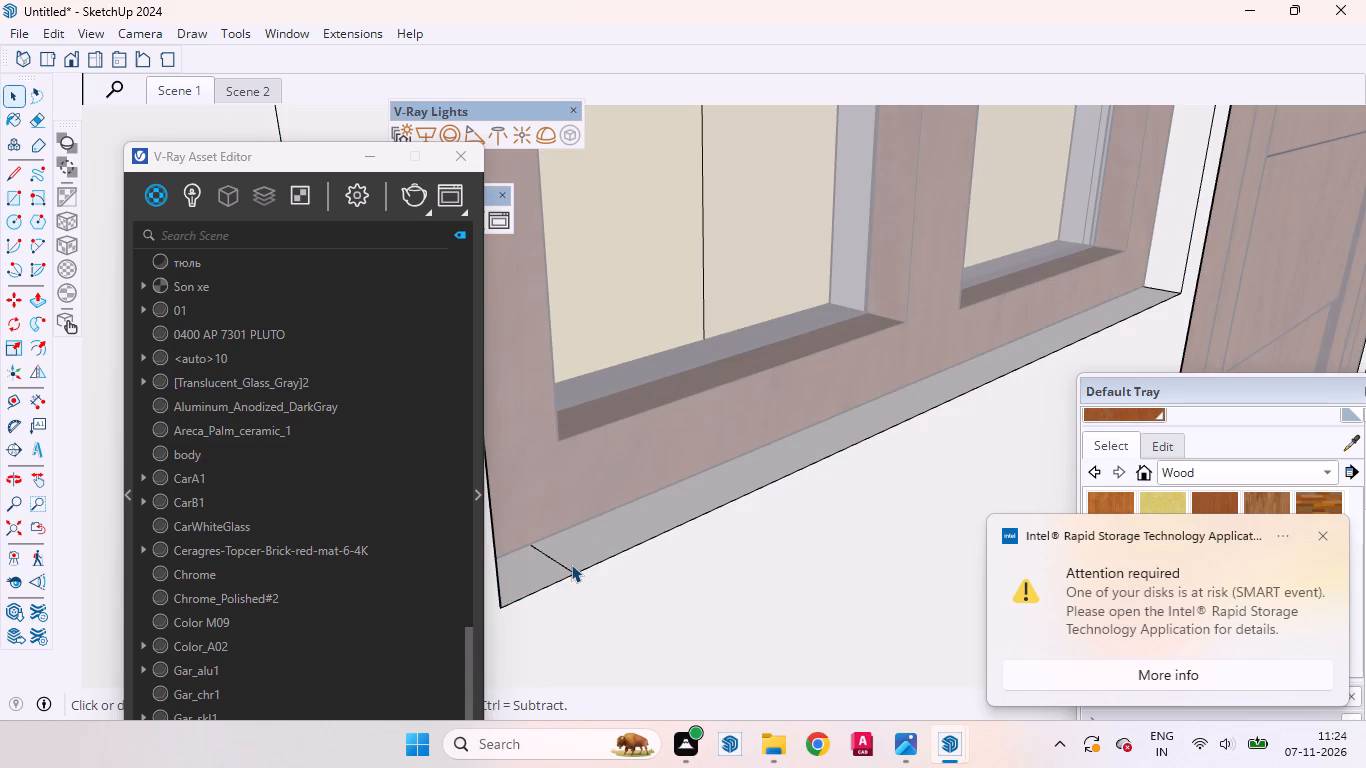
pyautogui.click(565, 564)
pyautogui.rightClick(563, 564)
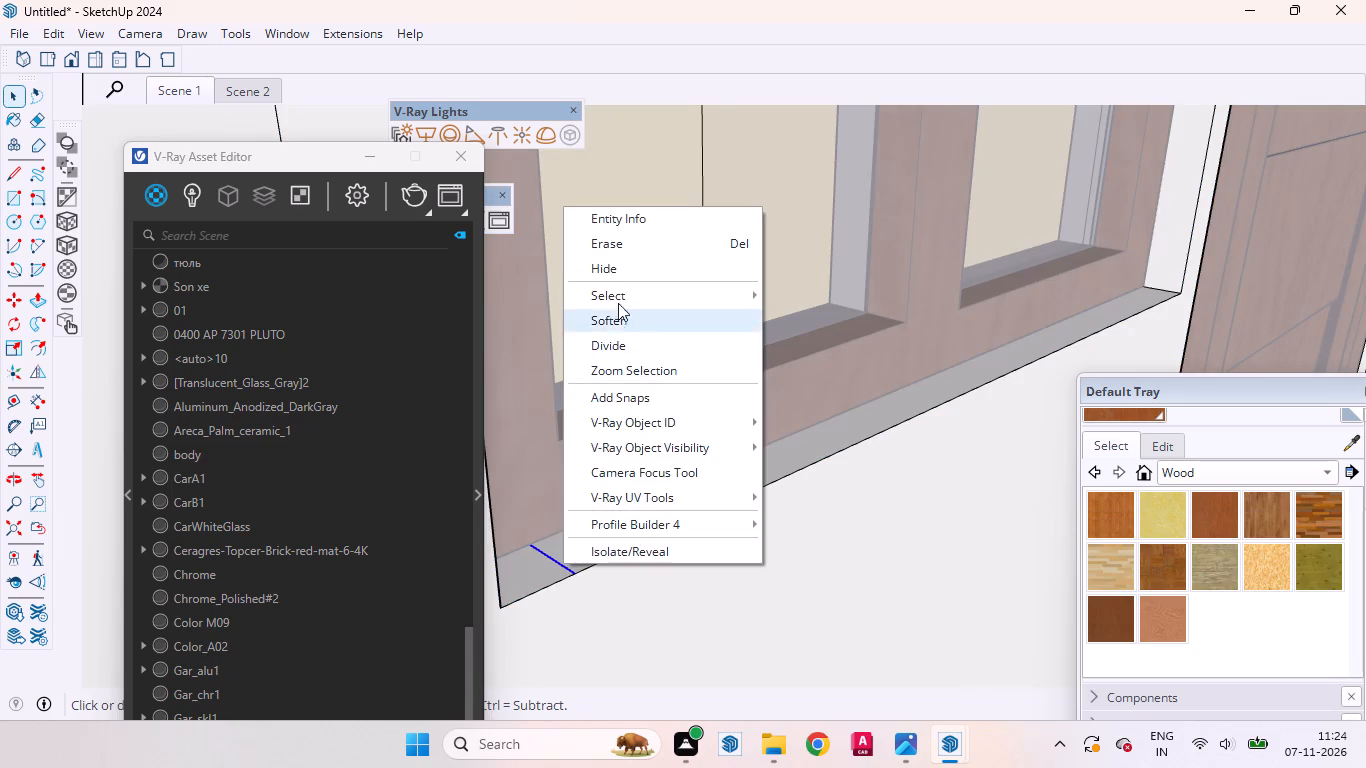
pyautogui.click(614, 242)
pyautogui.moveTo(675, 517); pyautogui.dragTo(476, 537, button='middle')
pyautogui.scroll(-1, 583, 520)
pyautogui.scroll(1, 585, 520)
pyautogui.scroll(-10, 586, 520)
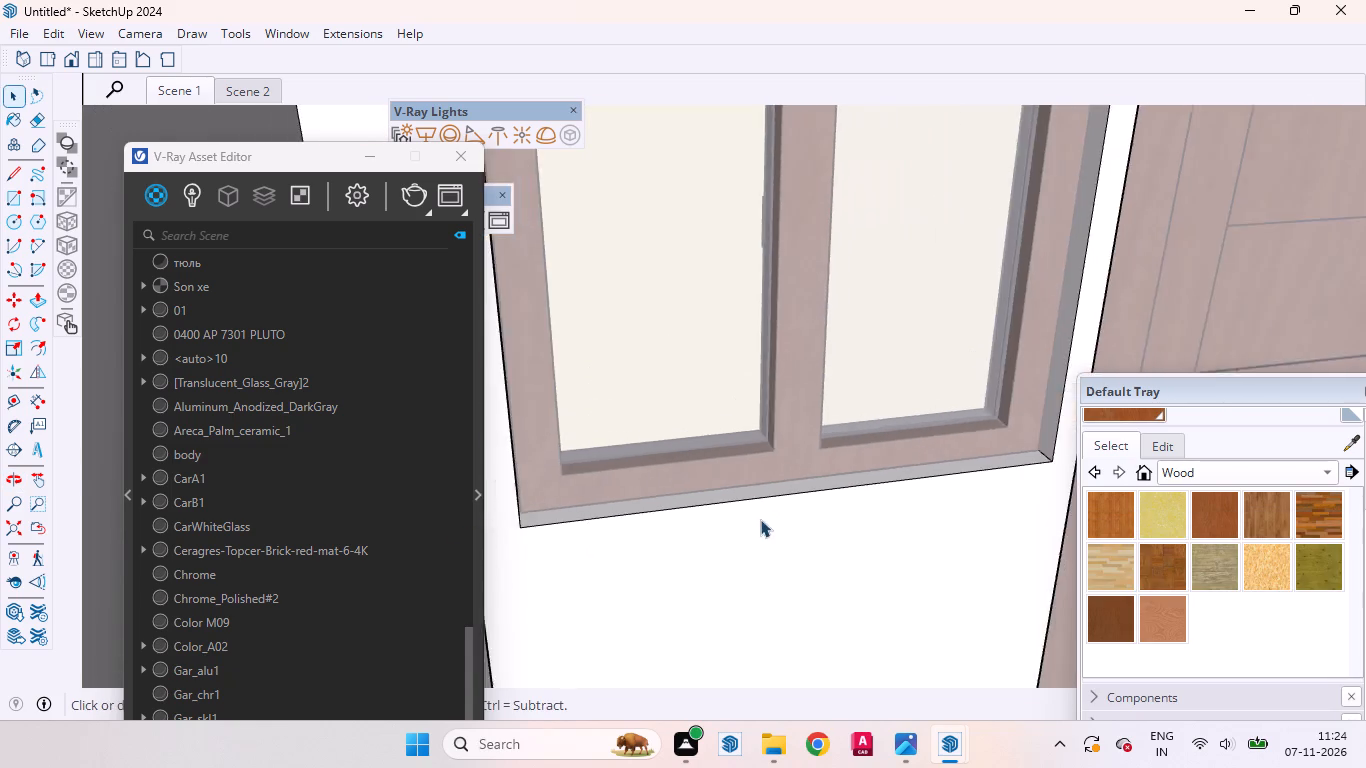
pyautogui.scroll(-10, 760, 519)
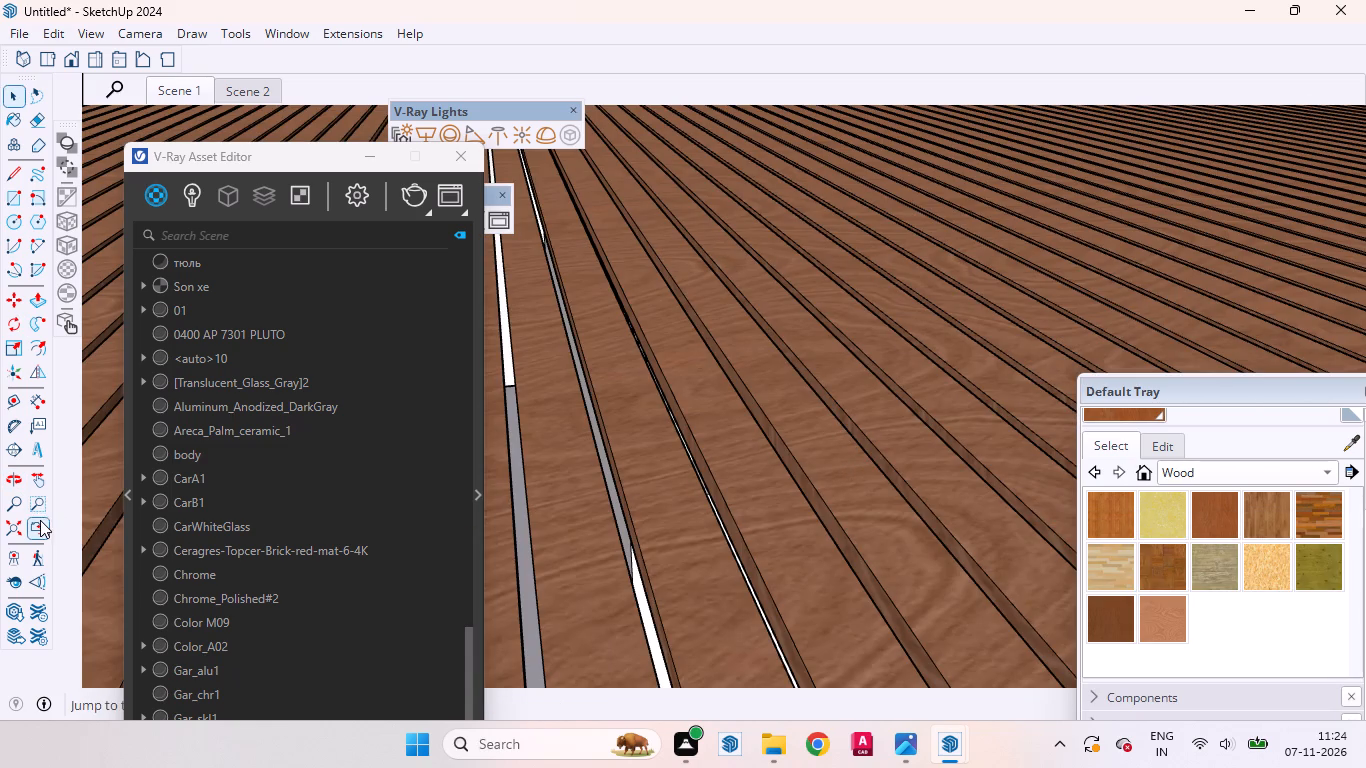
# Restore the Scene 1 front view of the house and exit the open group editing.
pyautogui.click(40, 520)
pyautogui.click(184, 95)
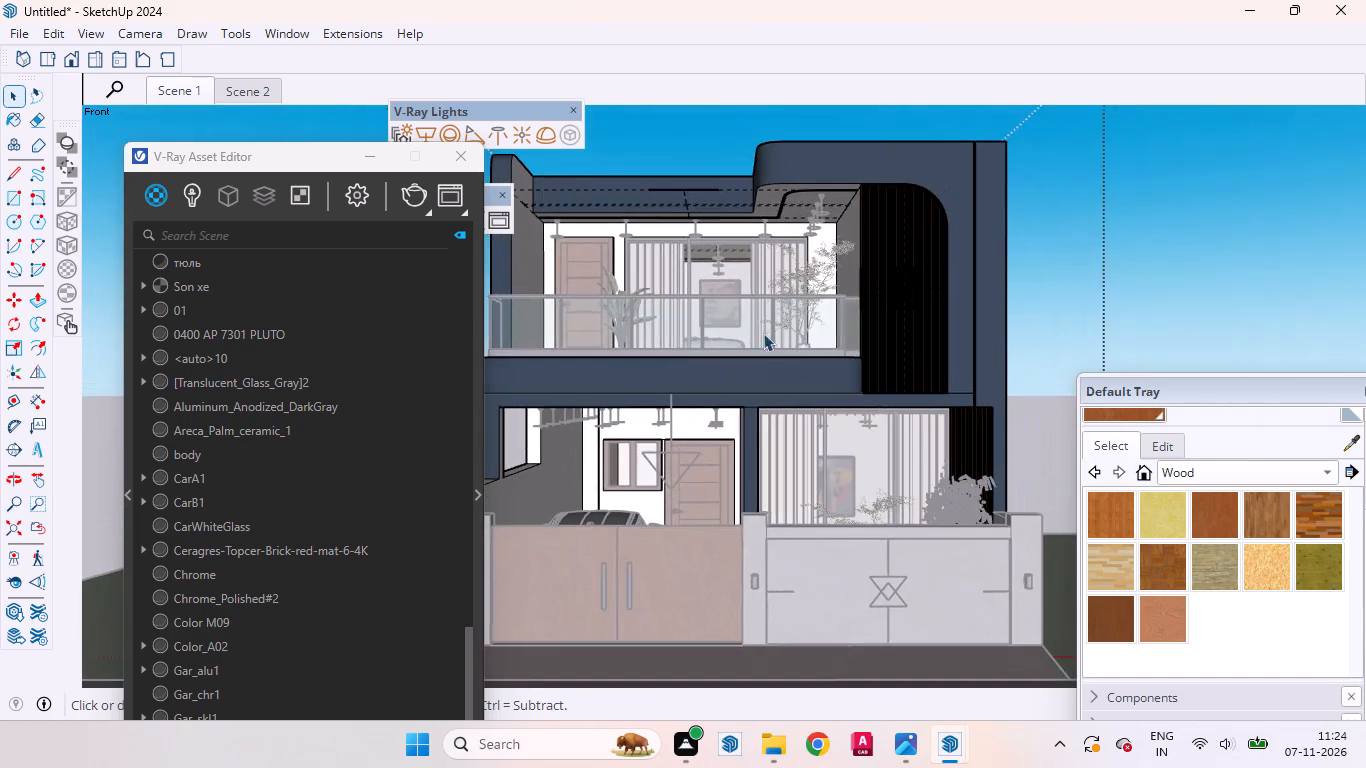
pyautogui.doubleClick(1055, 237)
pyautogui.click(1061, 236)
pyautogui.click(1070, 204)
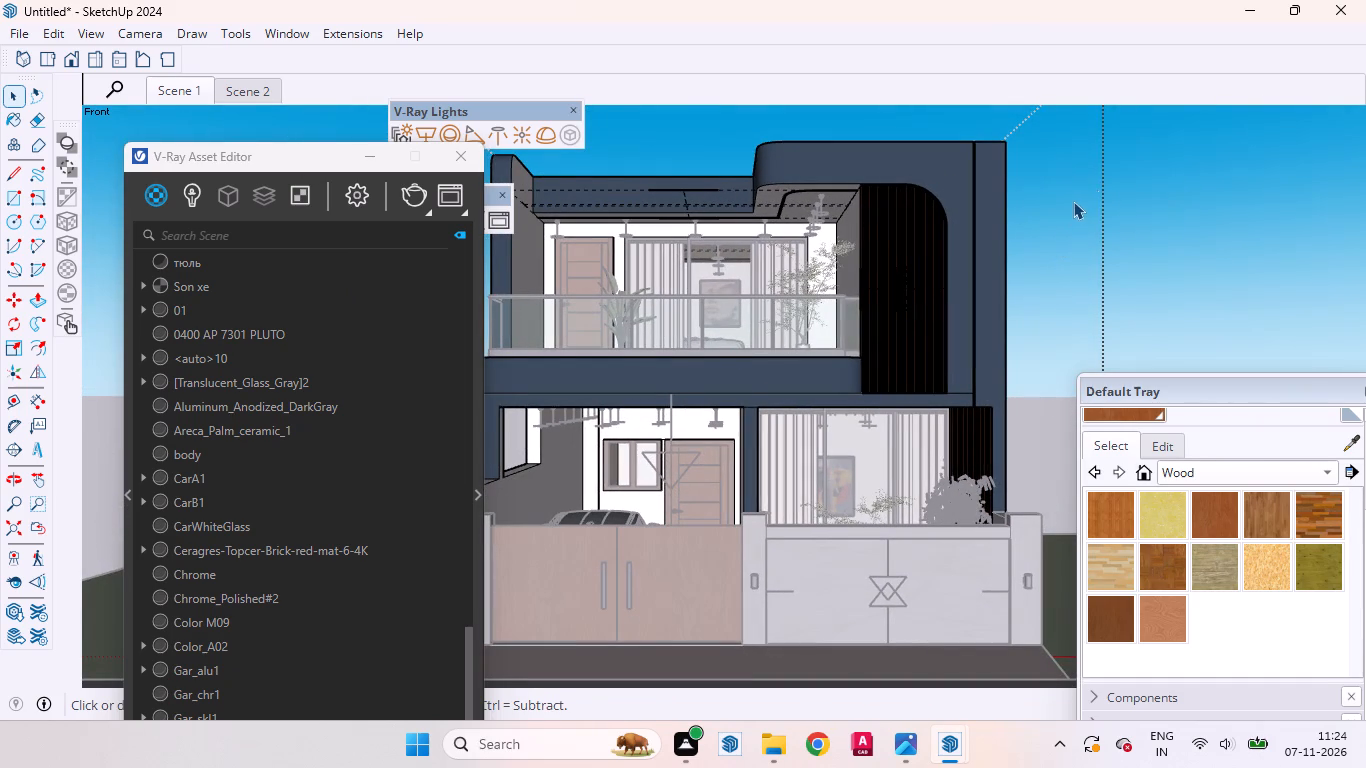
pyautogui.click(1130, 182)
pyautogui.click(1142, 182)
pyautogui.click(1213, 203)
pyautogui.doubleClick(1224, 228)
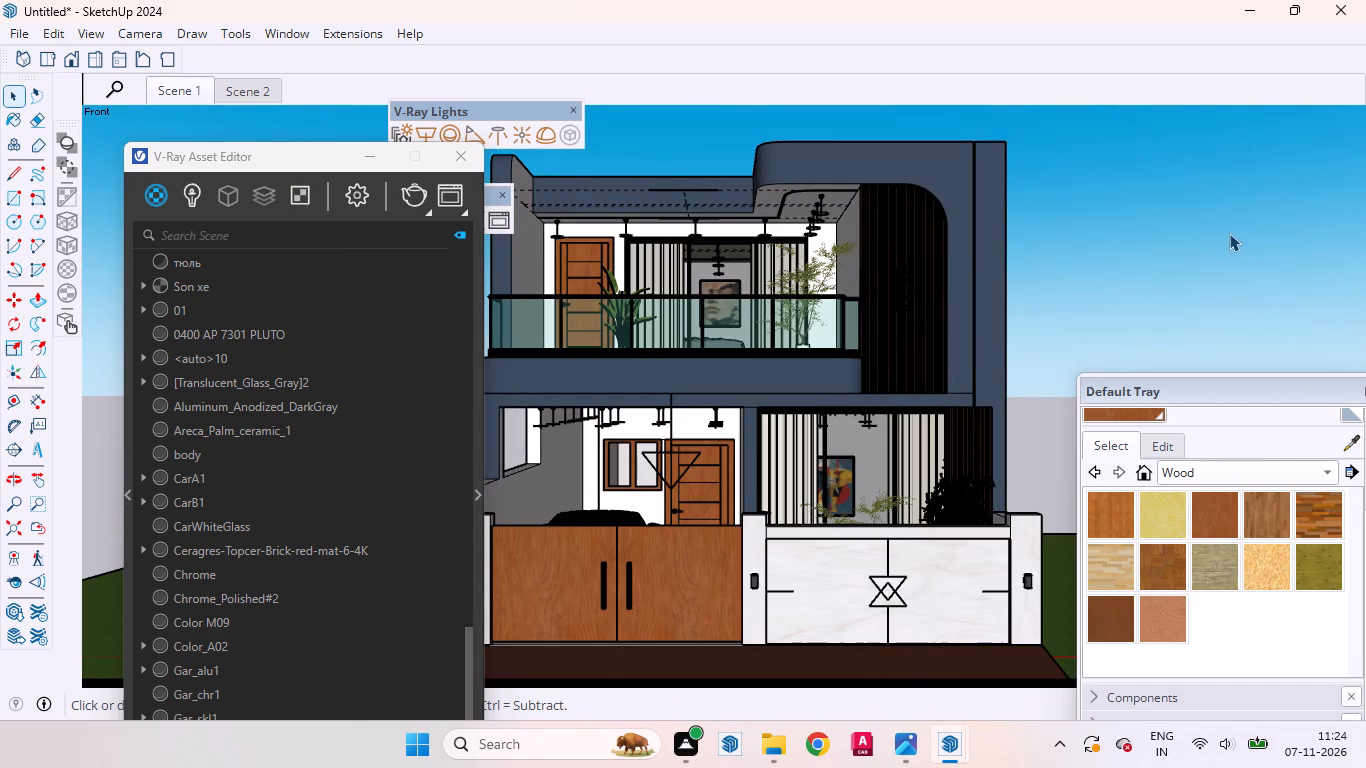
# Hide the V-Ray light widgets in the viewport and update Scene 1 with the current view.
pyautogui.rightClick(557, 35)
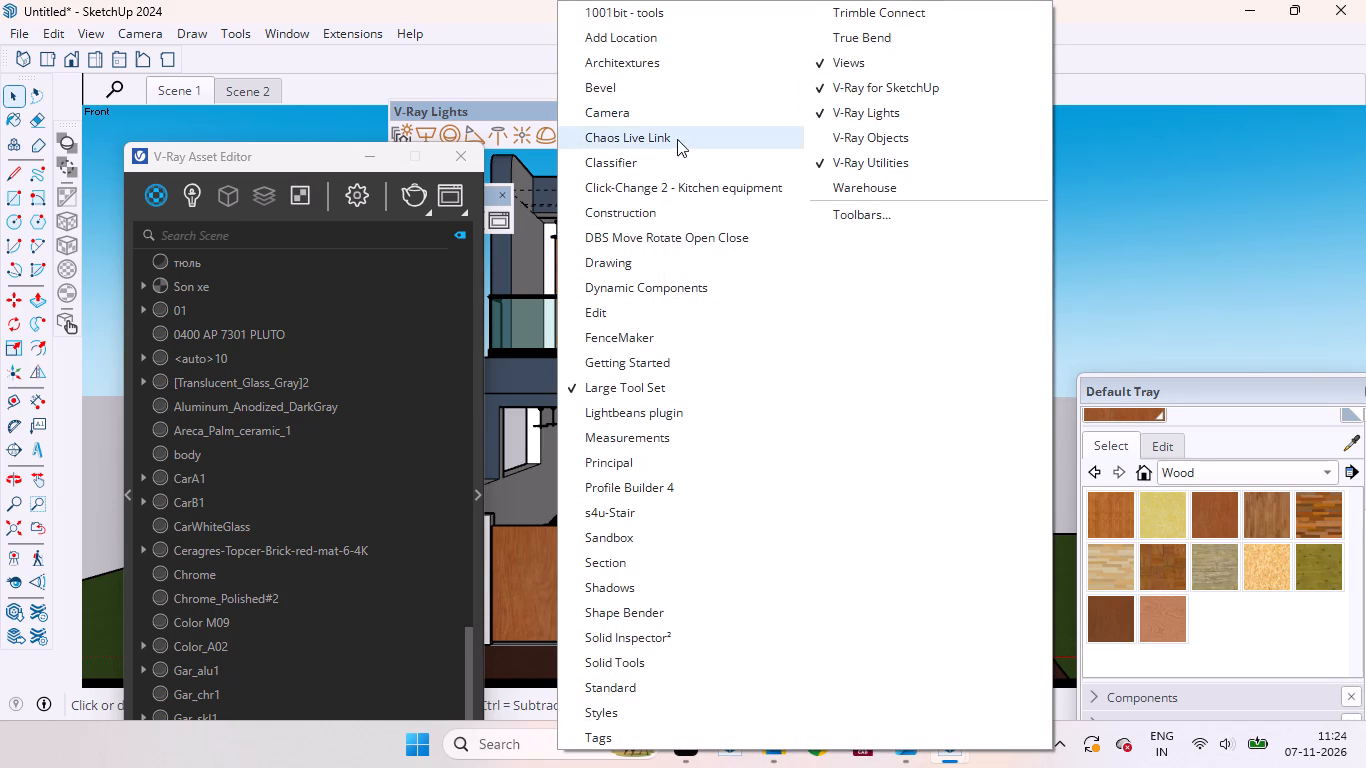
pyautogui.click(350, 50)
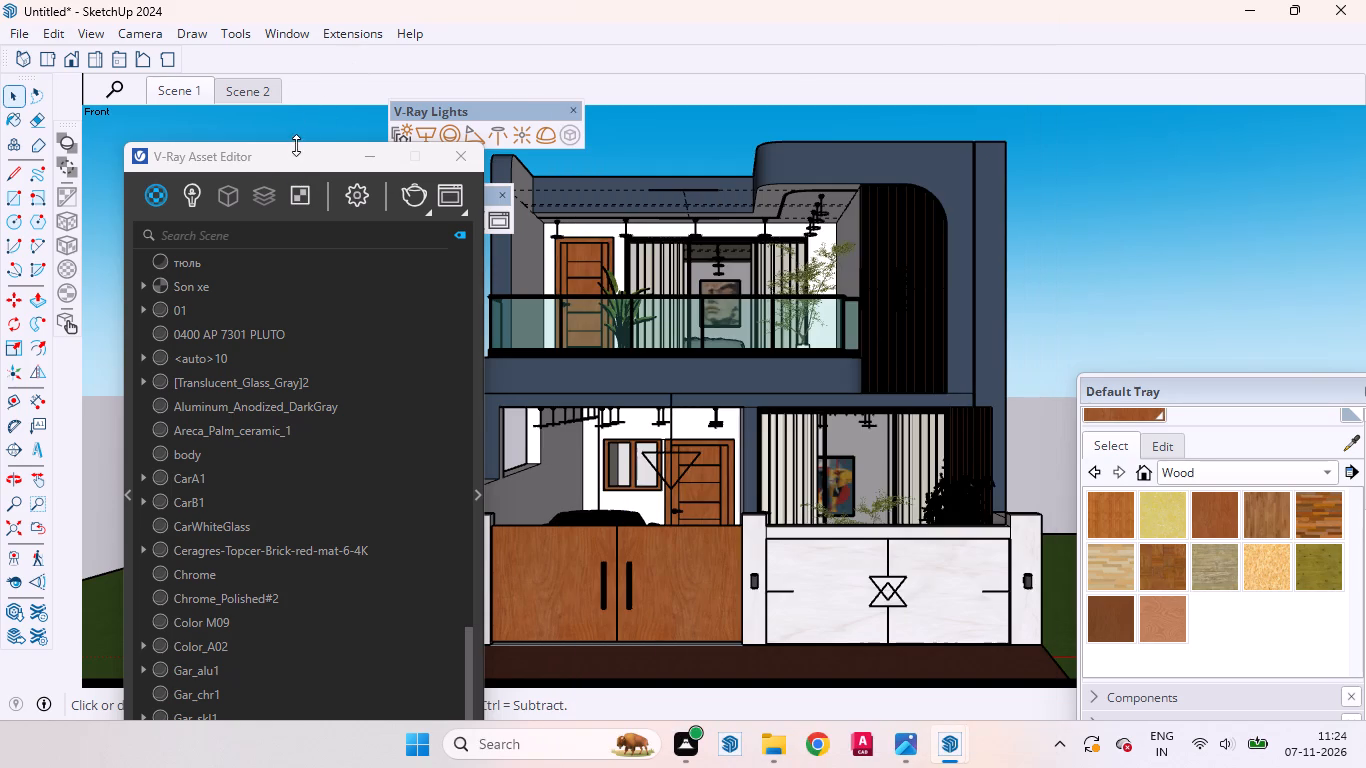
pyautogui.moveTo(298, 153); pyautogui.dragTo(1009, 184)
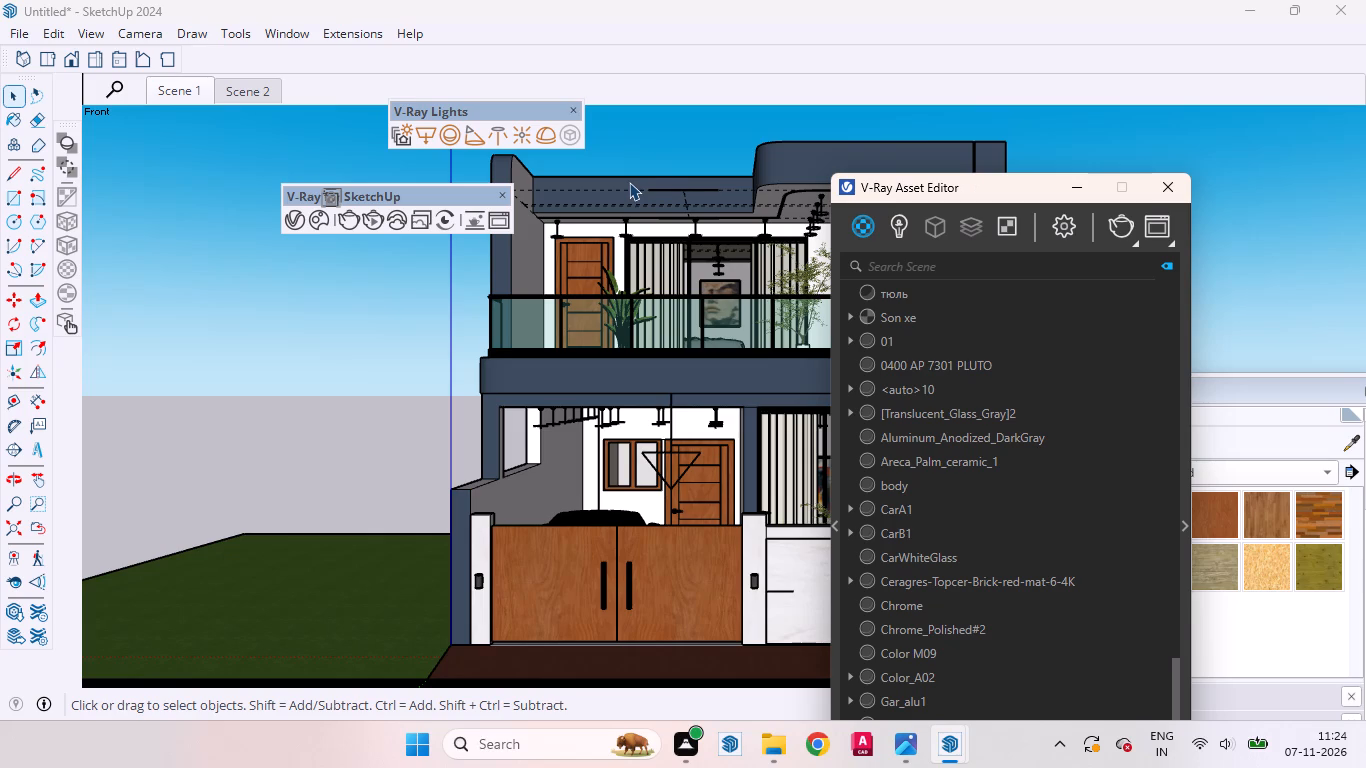
pyautogui.click(66, 177)
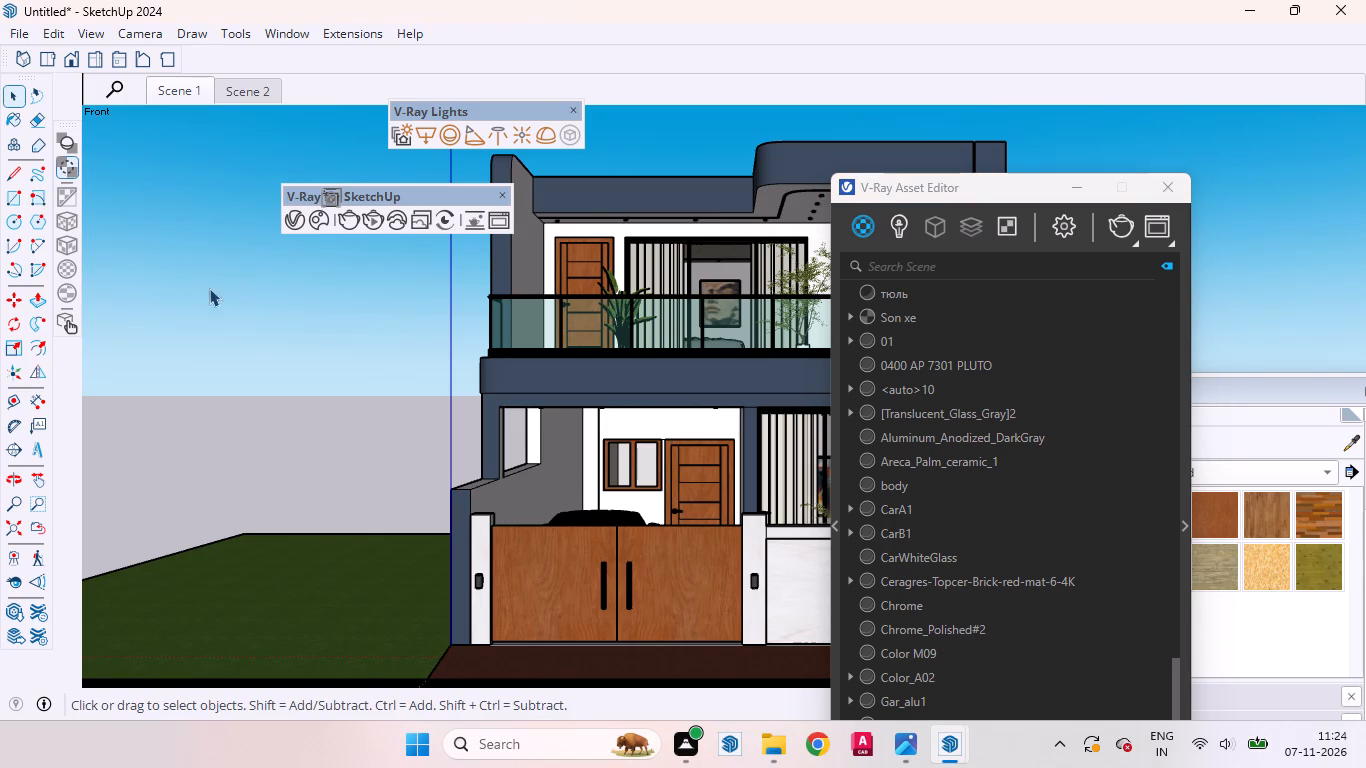
pyautogui.rightClick(184, 86)
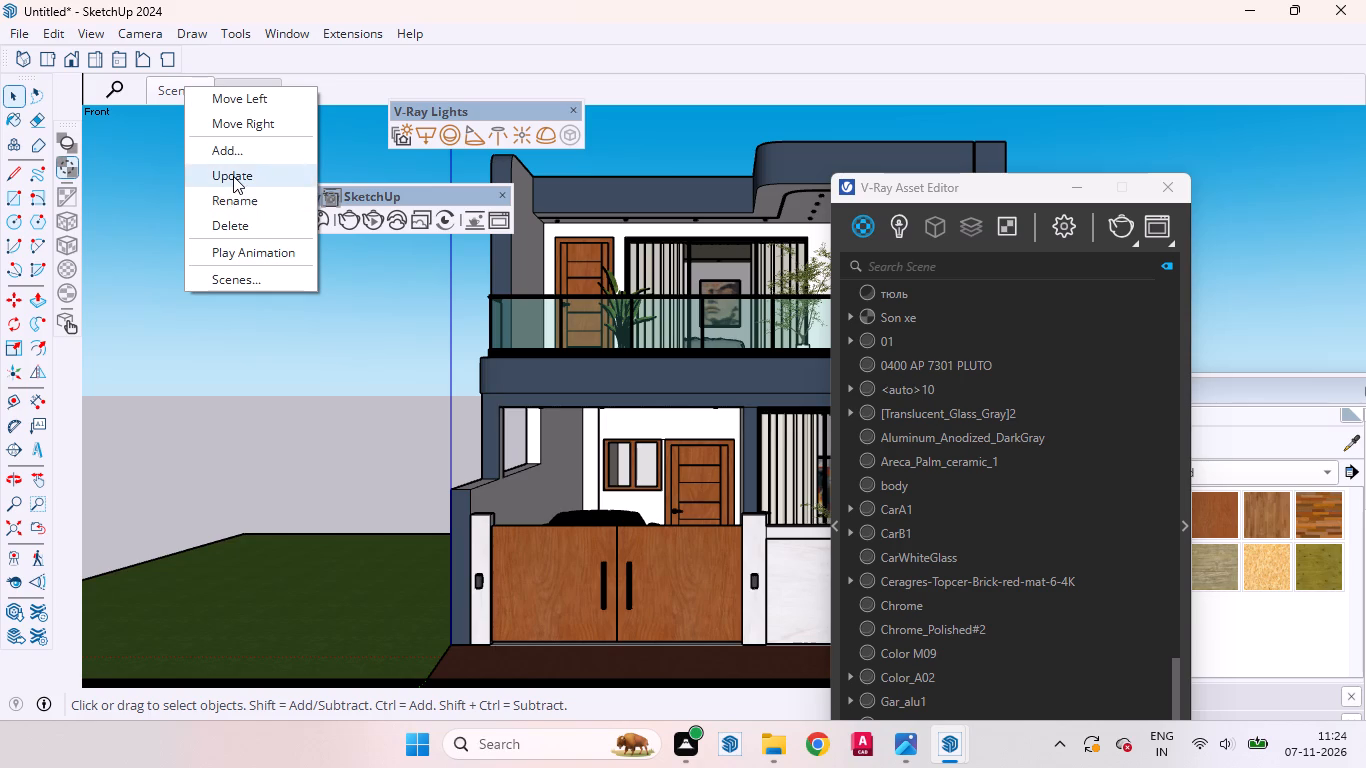
pyautogui.click(233, 176)
# Try High render quality, set it back to Medium+, and start a V-Ray render of Scene 1.
pyautogui.moveTo(923, 193); pyautogui.dragTo(413, 162)
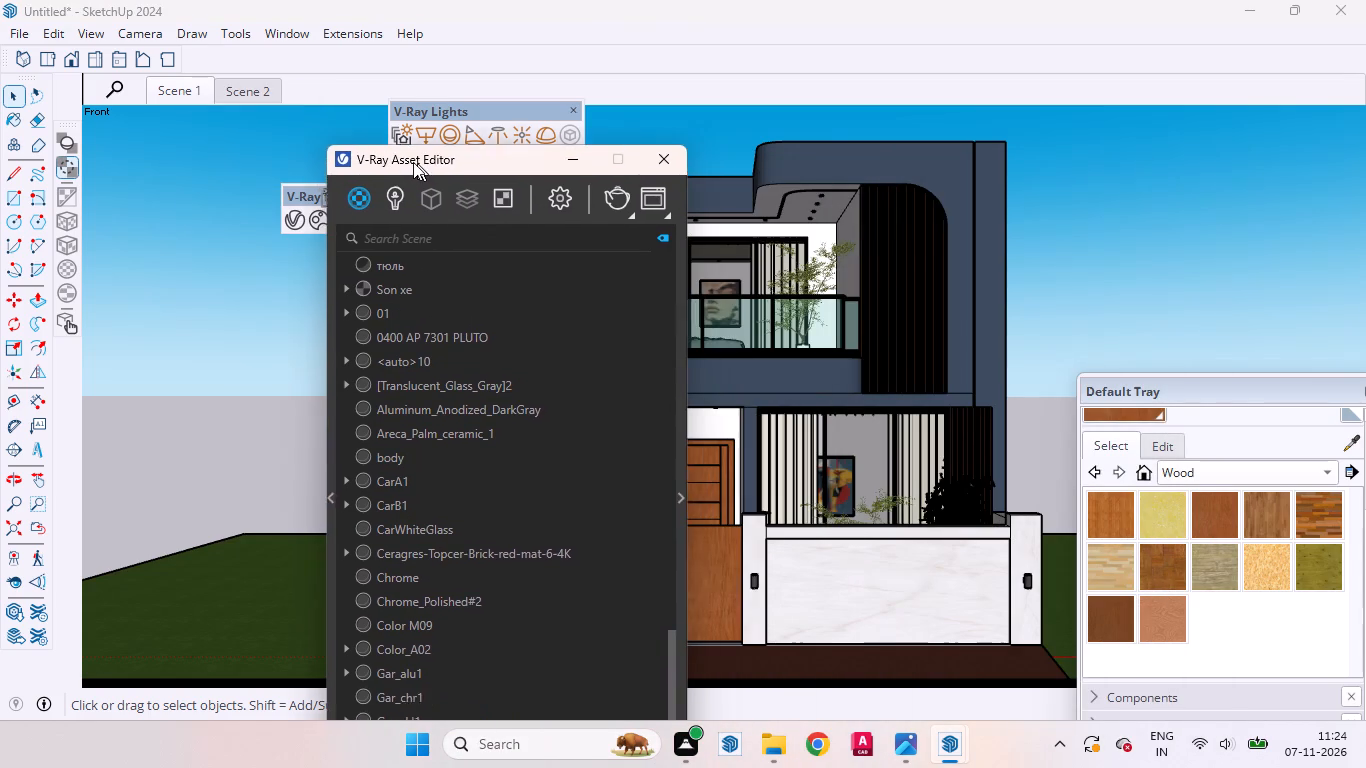
pyautogui.moveTo(413, 162); pyautogui.dragTo(356, 135)
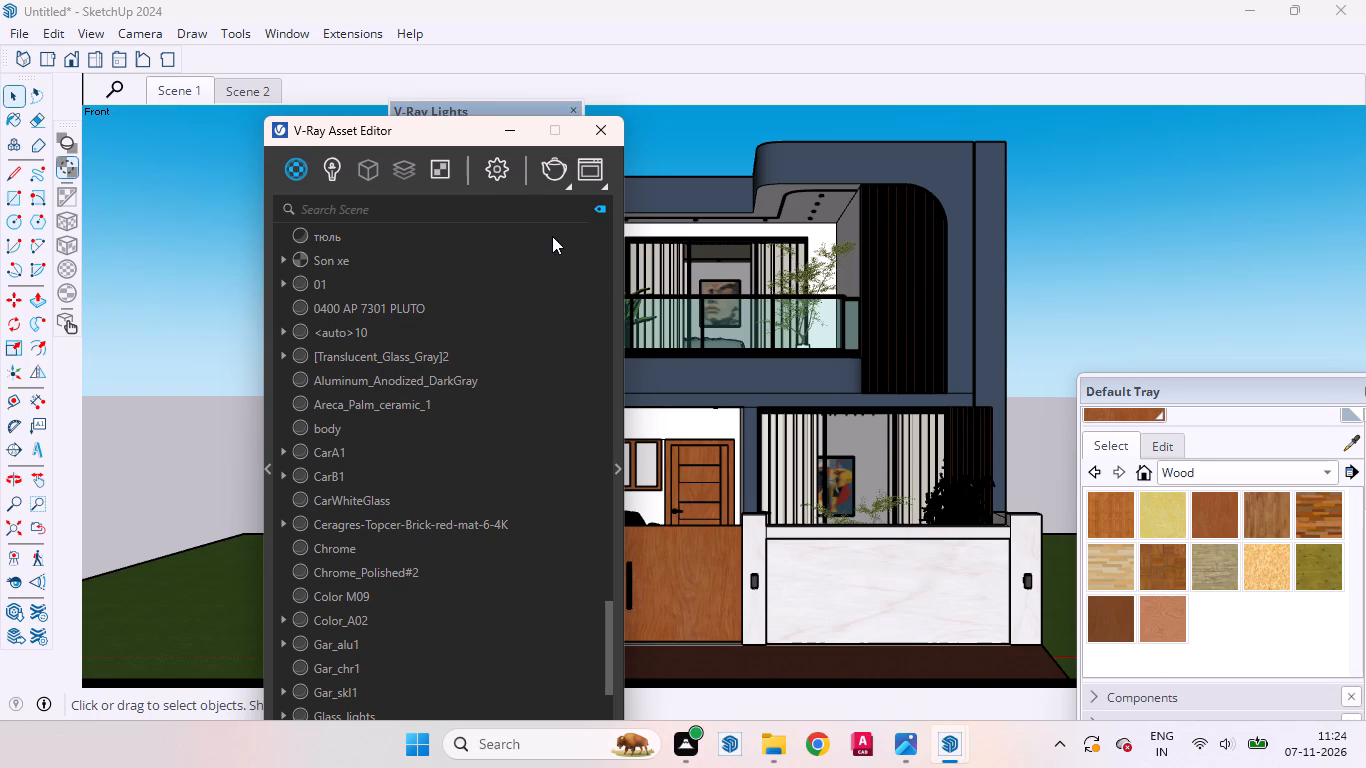
pyautogui.click(494, 162)
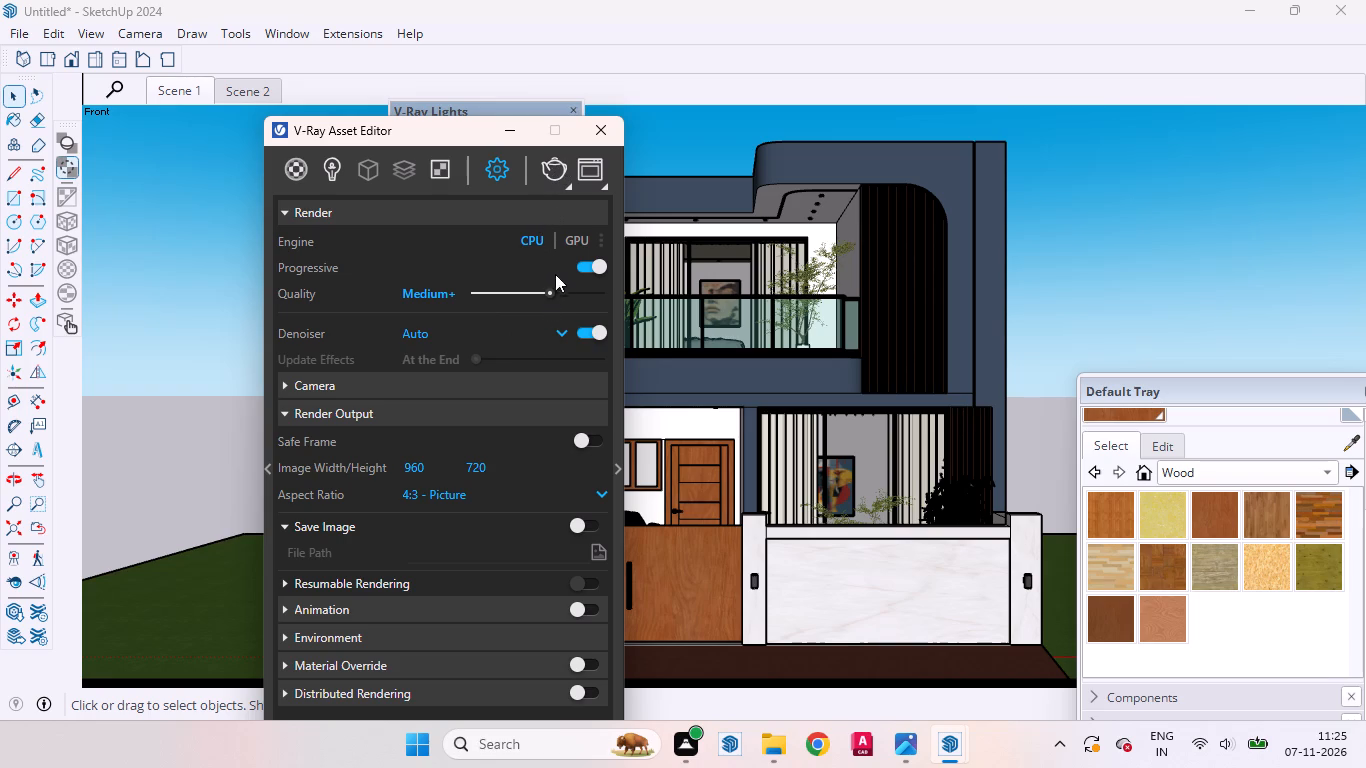
pyautogui.moveTo(553, 290); pyautogui.dragTo(566, 294)
pyautogui.moveTo(570, 289); pyautogui.dragTo(561, 286)
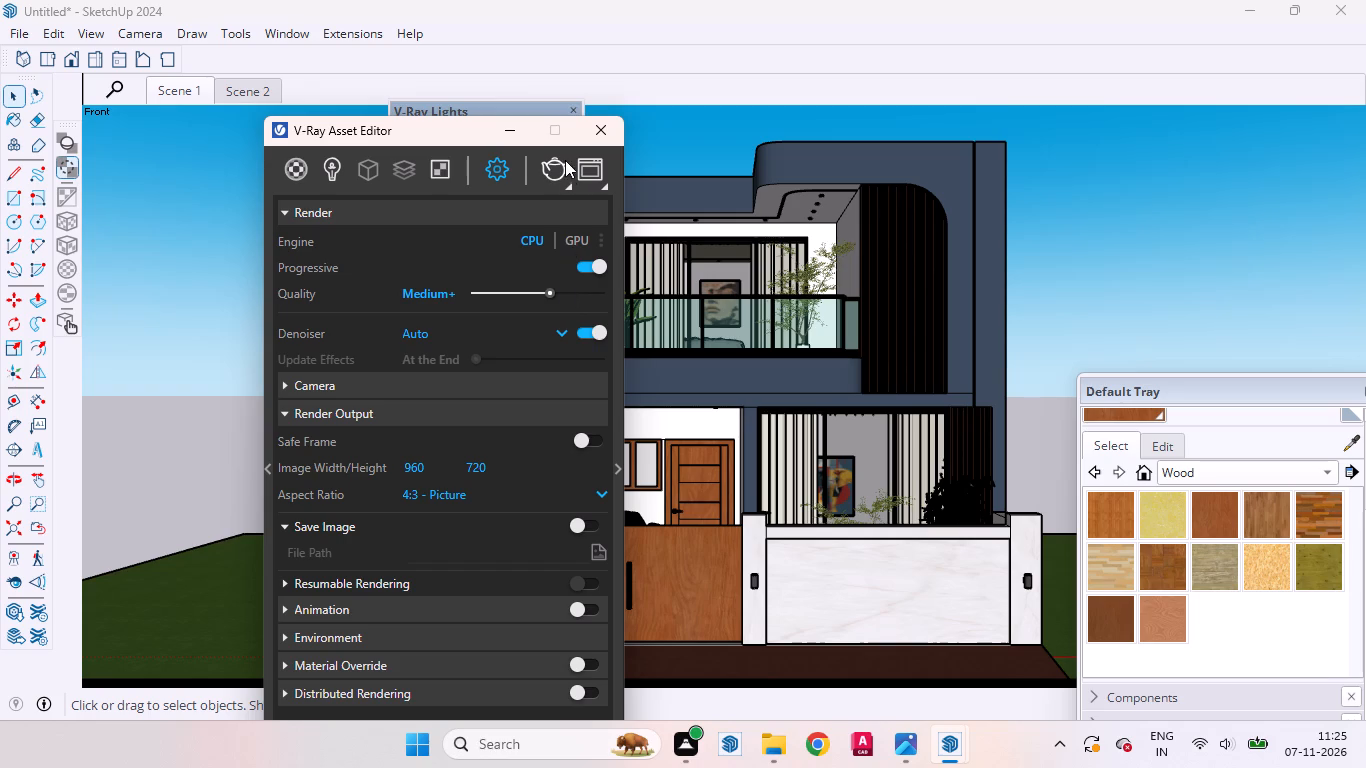
pyautogui.click(545, 175)
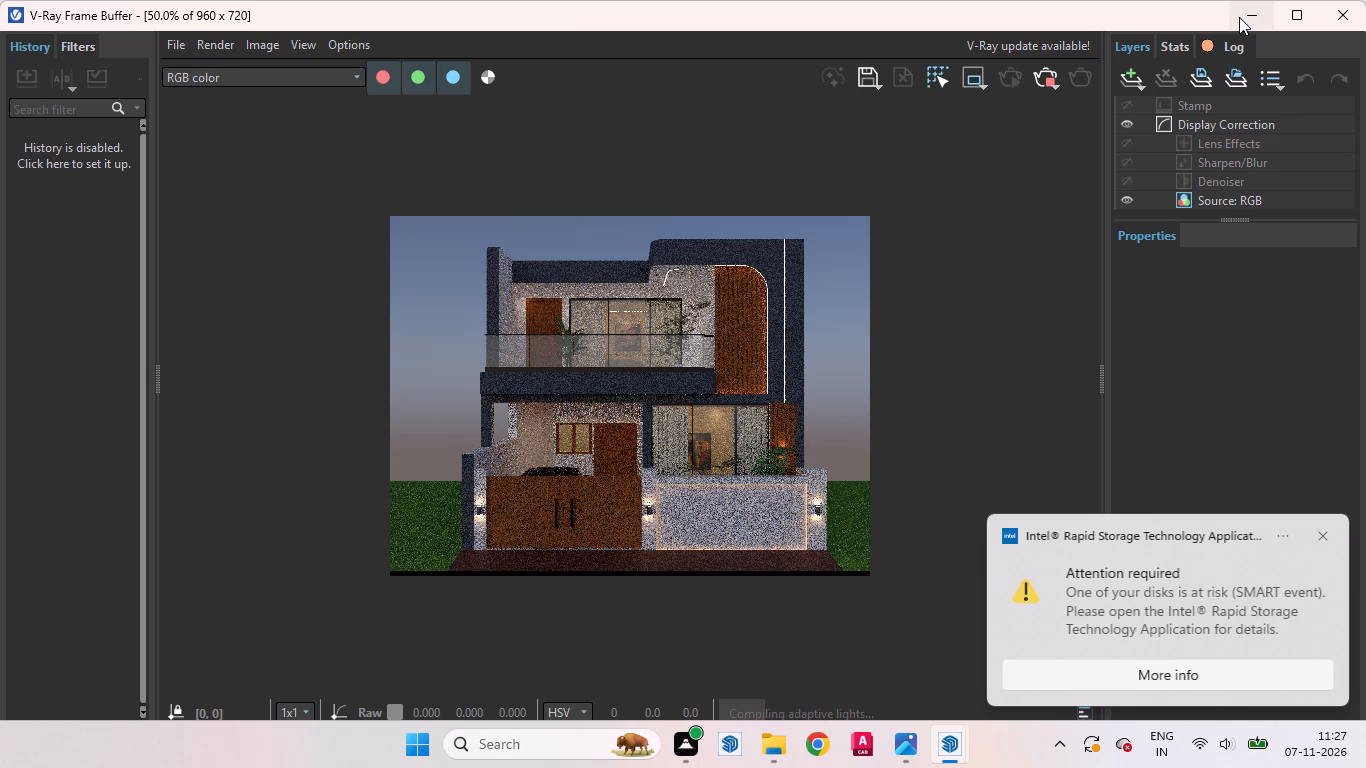
# Examine the front-view render in progress, focusing on the carport window and door, and put the frame buffer away.
pyautogui.moveTo(1239, 17); pyautogui.dragTo(1255, 47)
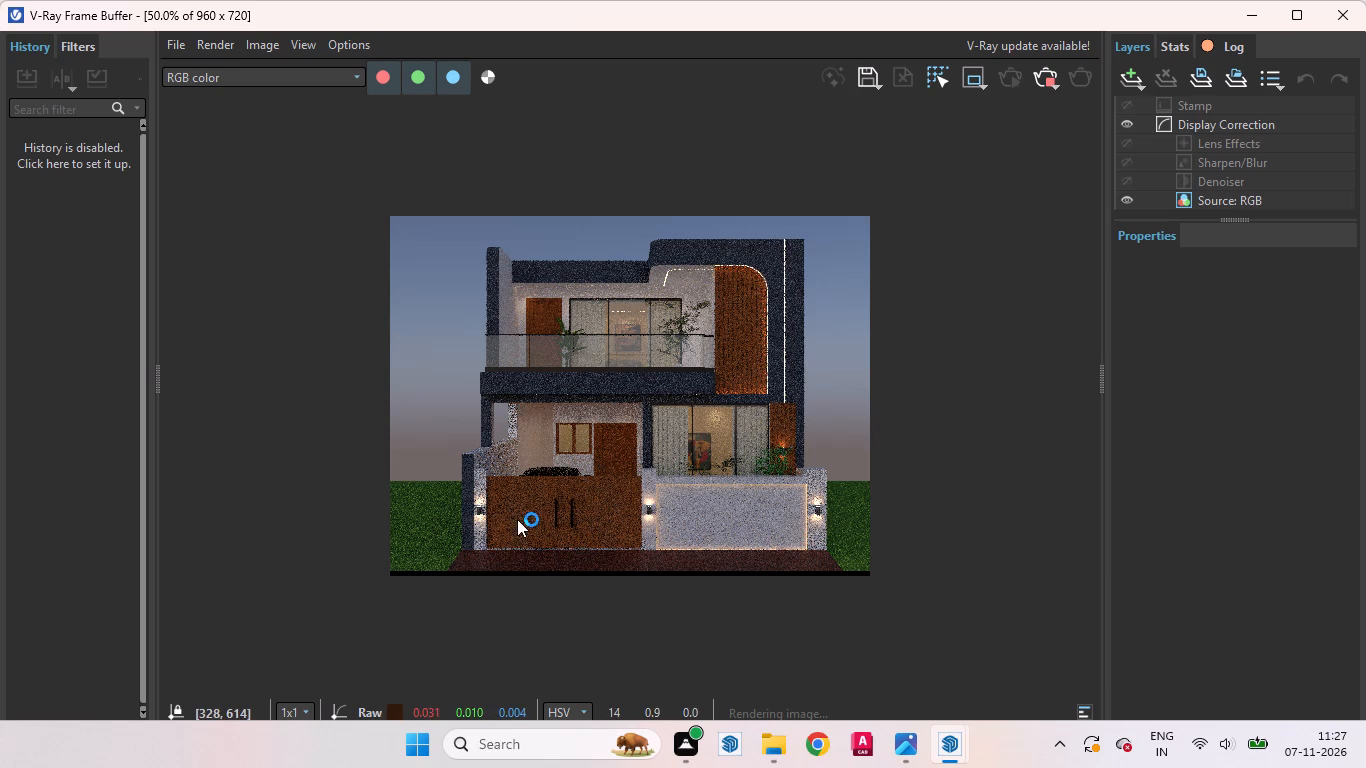
pyautogui.scroll(1, 509, 519)
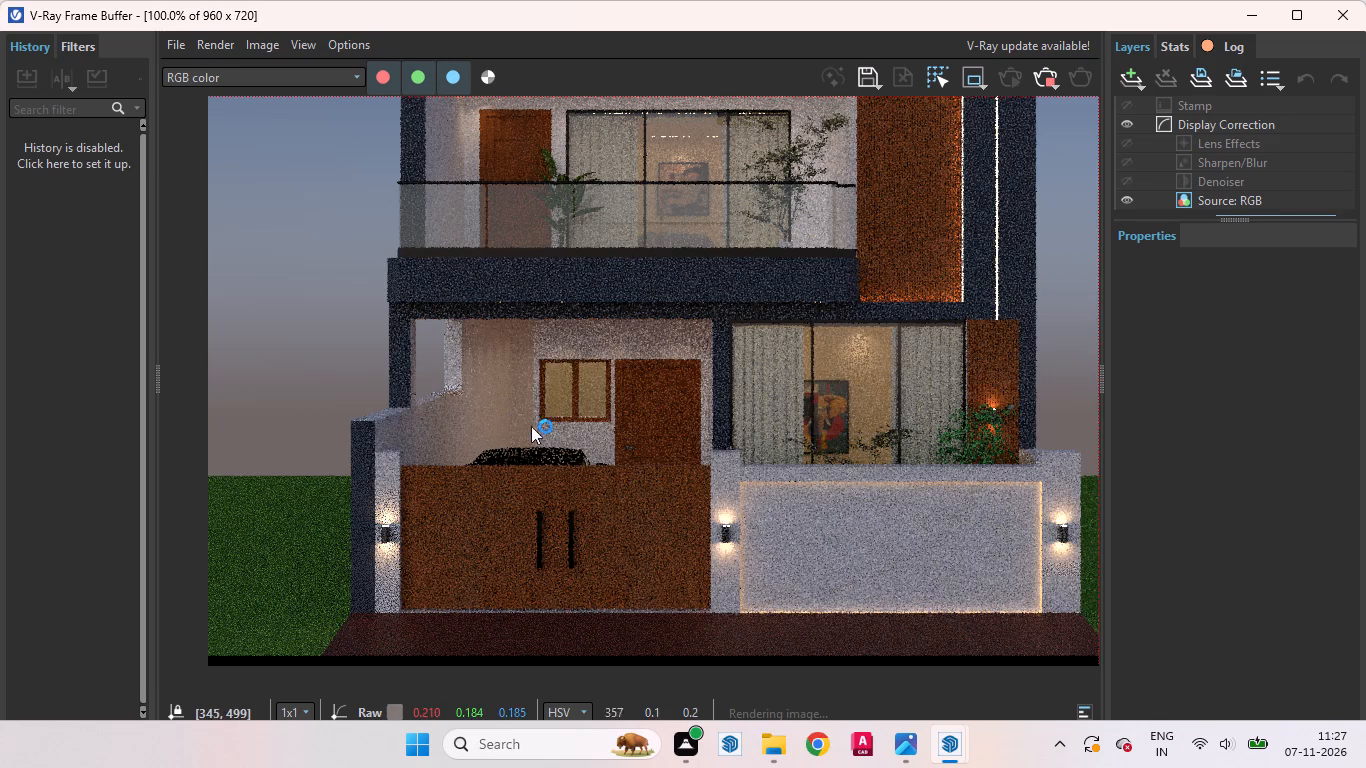
pyautogui.scroll(-2, 597, 526)
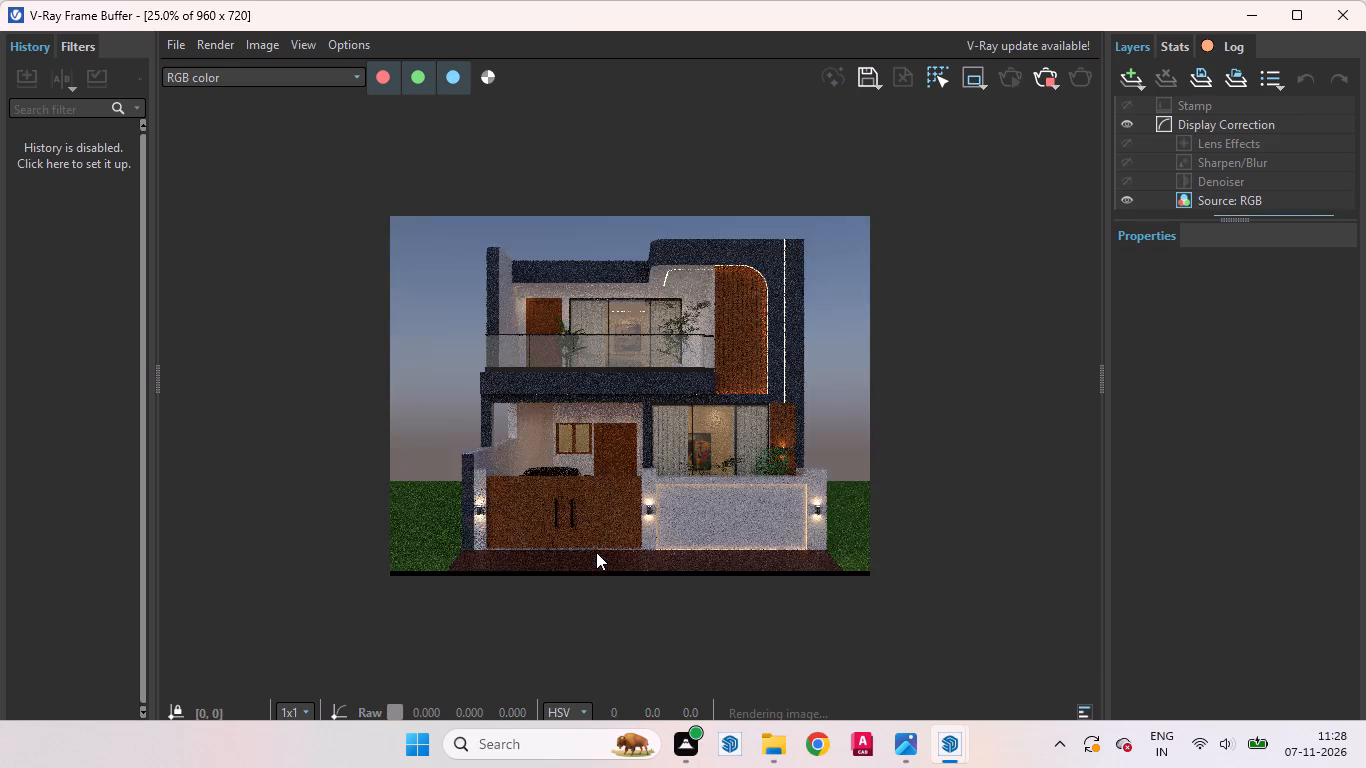
pyautogui.scroll(2, 595, 449)
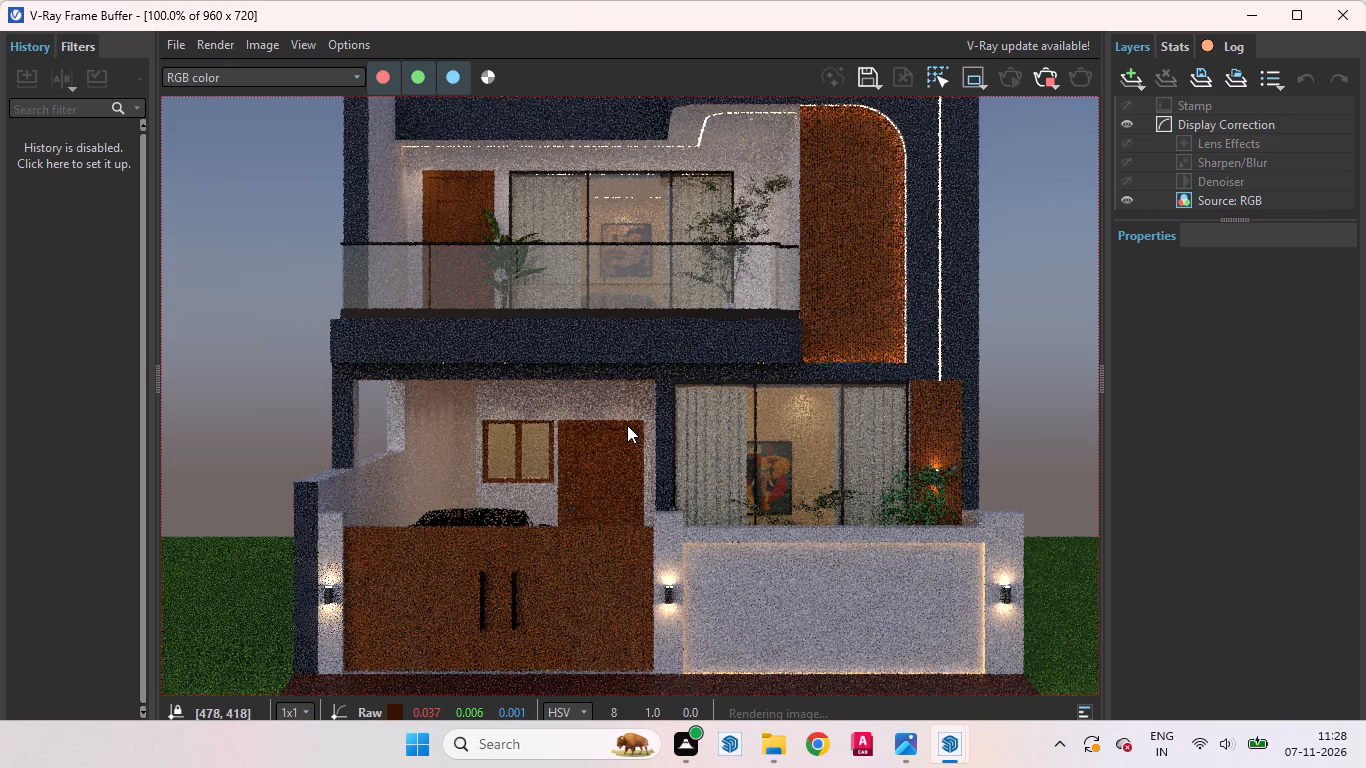
pyautogui.scroll(-1, 620, 433)
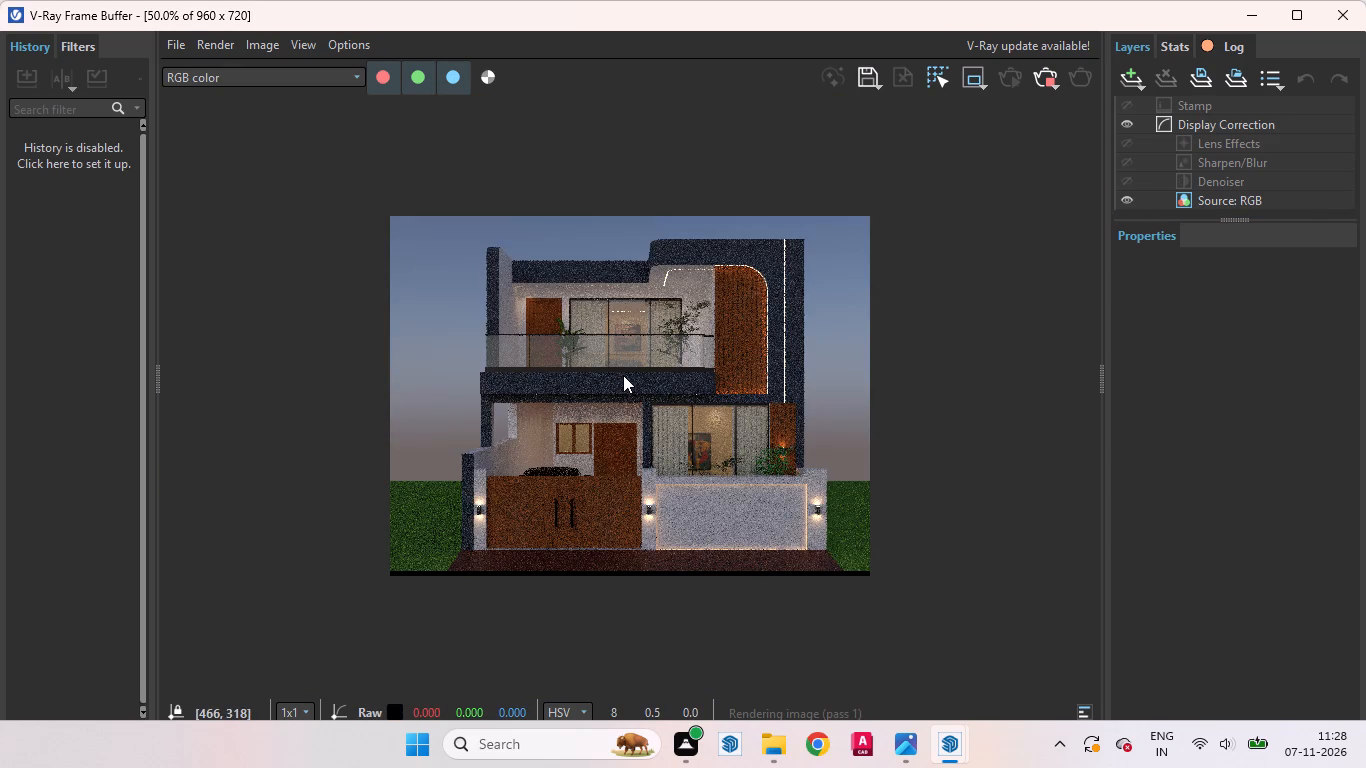
pyautogui.scroll(1, 593, 421)
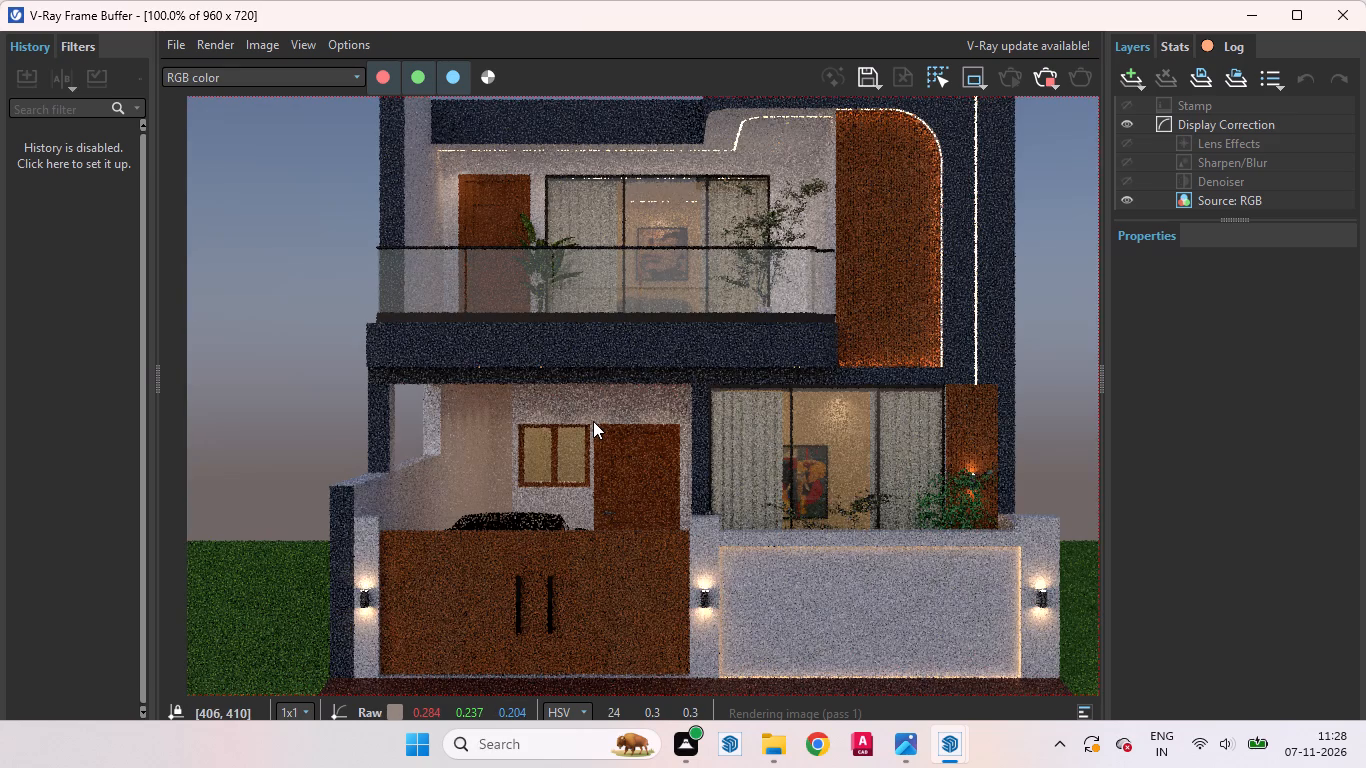
pyautogui.scroll(-1, 593, 421)
pyautogui.scroll(2, 570, 446)
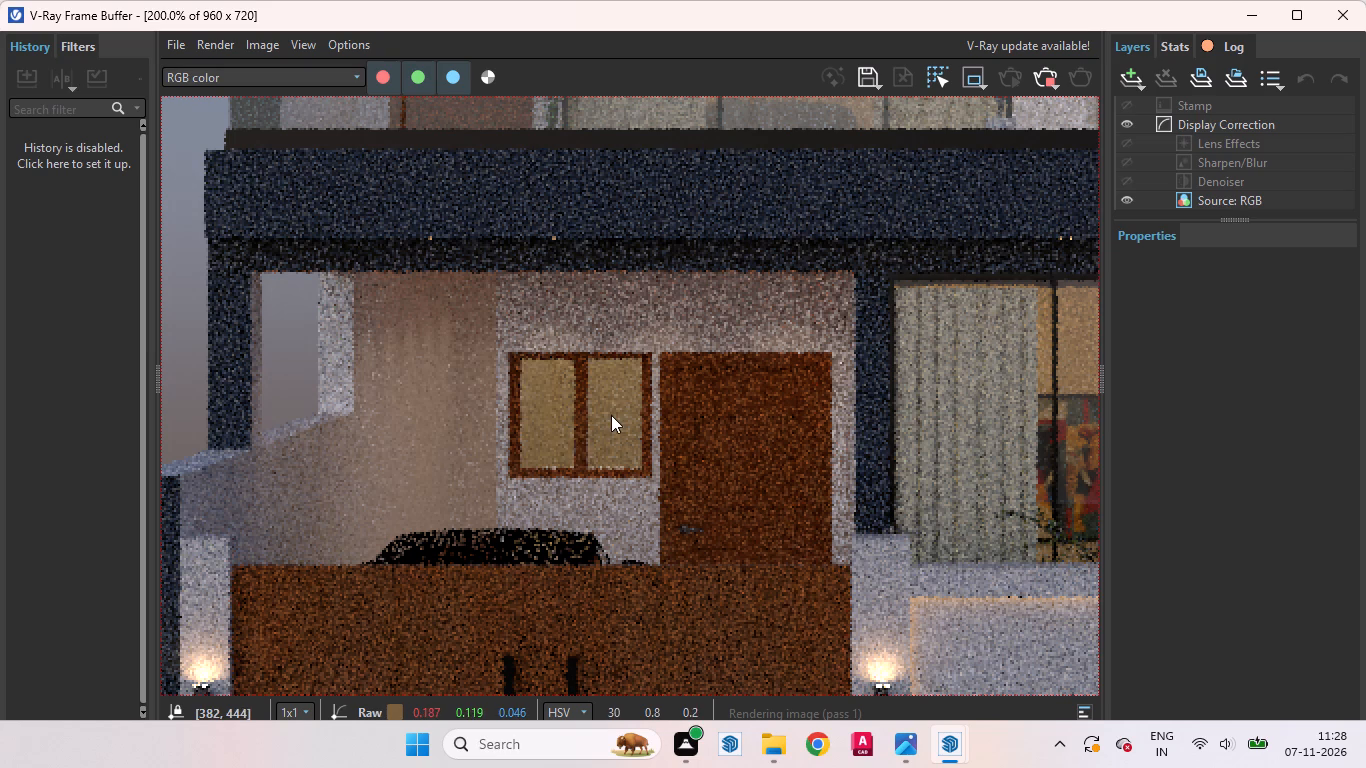
pyautogui.scroll(1, 611, 414)
pyautogui.scroll(-1, 586, 424)
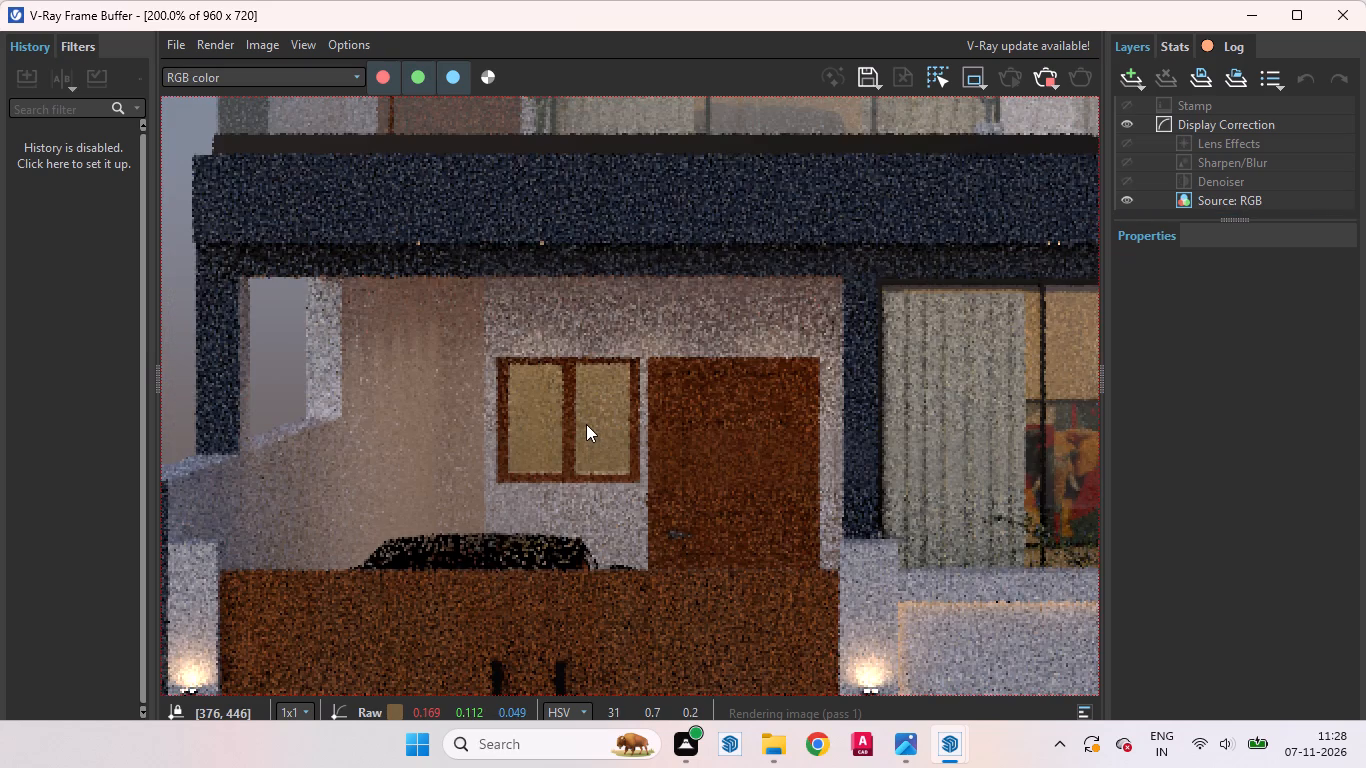
pyautogui.scroll(-2, 574, 434)
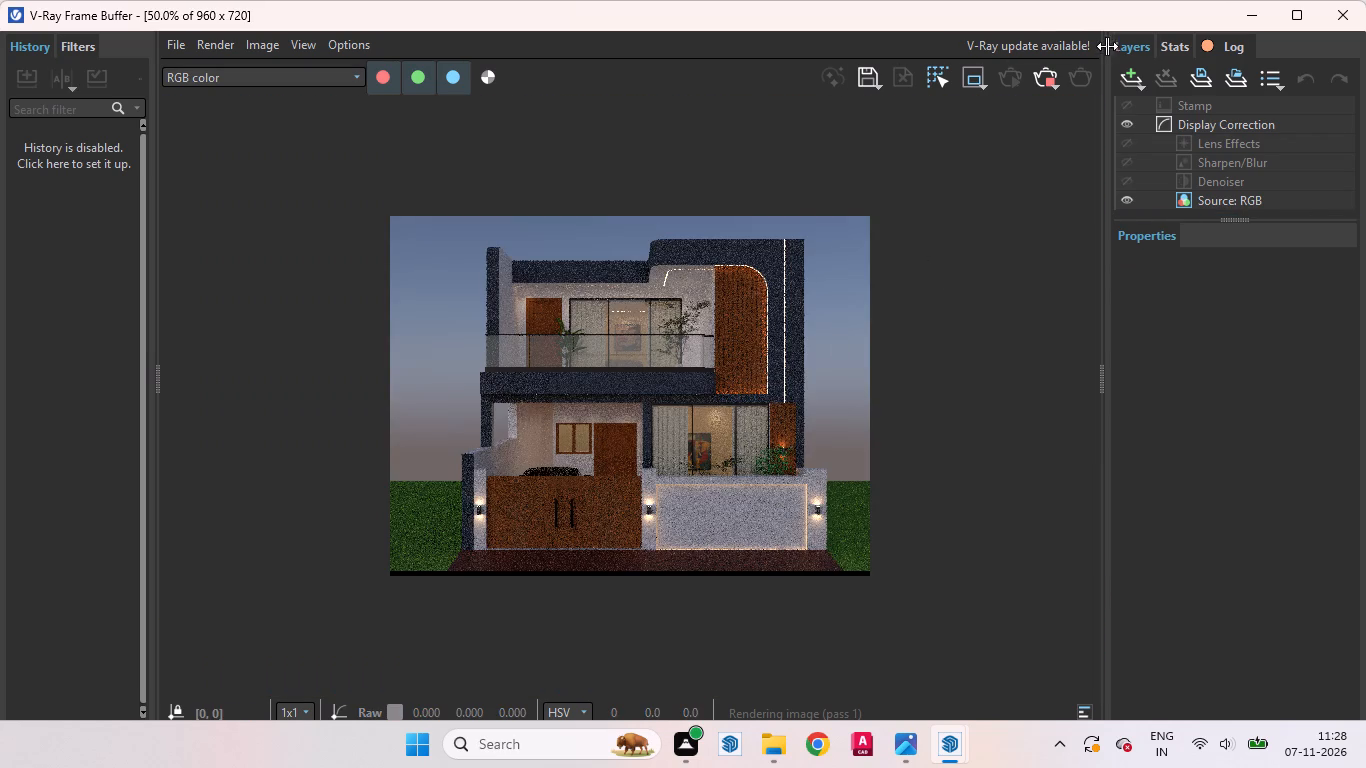
pyautogui.click(1249, 22)
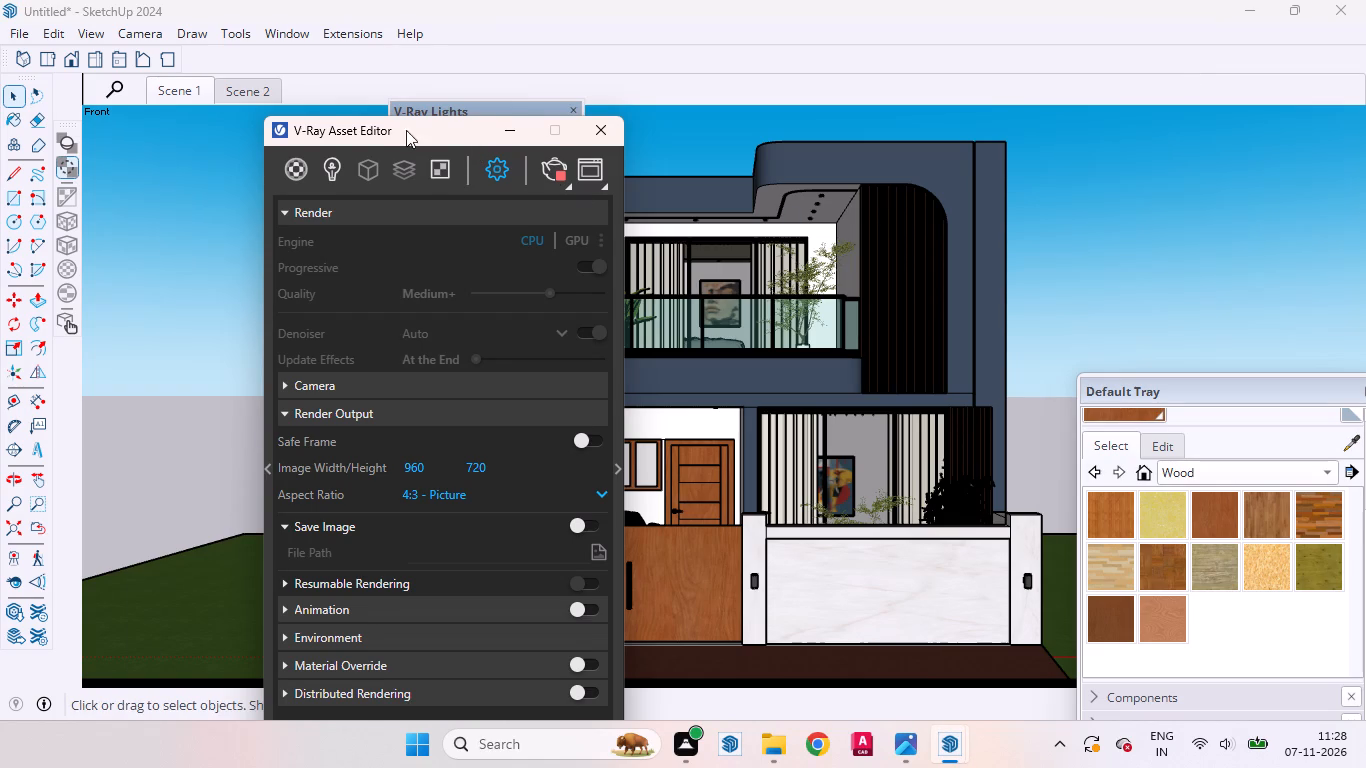
# Inspect the carport window frame and its recess in the model up close, and return to Scene 1.
pyautogui.moveTo(390, 128); pyautogui.dragTo(152, 175)
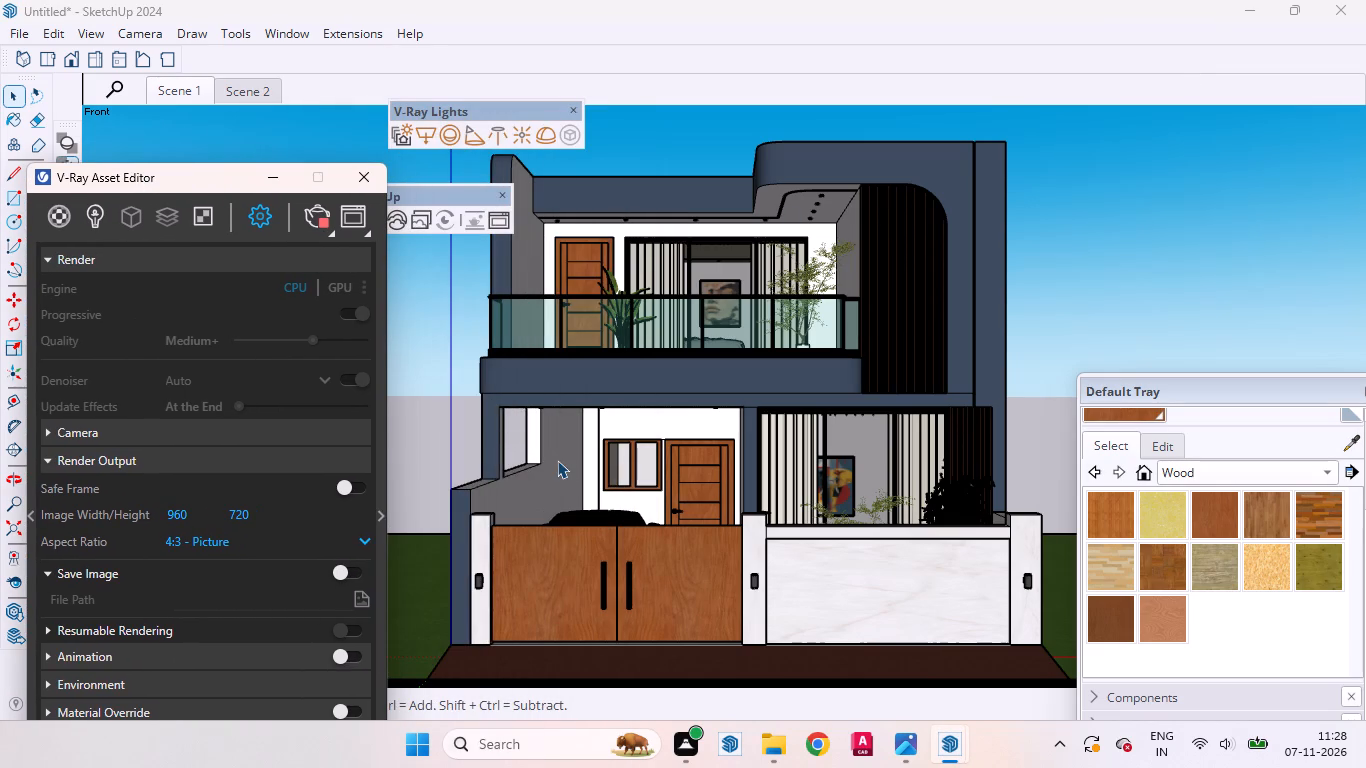
pyautogui.scroll(4, 529, 486)
pyautogui.scroll(10, 634, 454)
pyautogui.scroll(-2, 705, 448)
pyautogui.scroll(3, 707, 448)
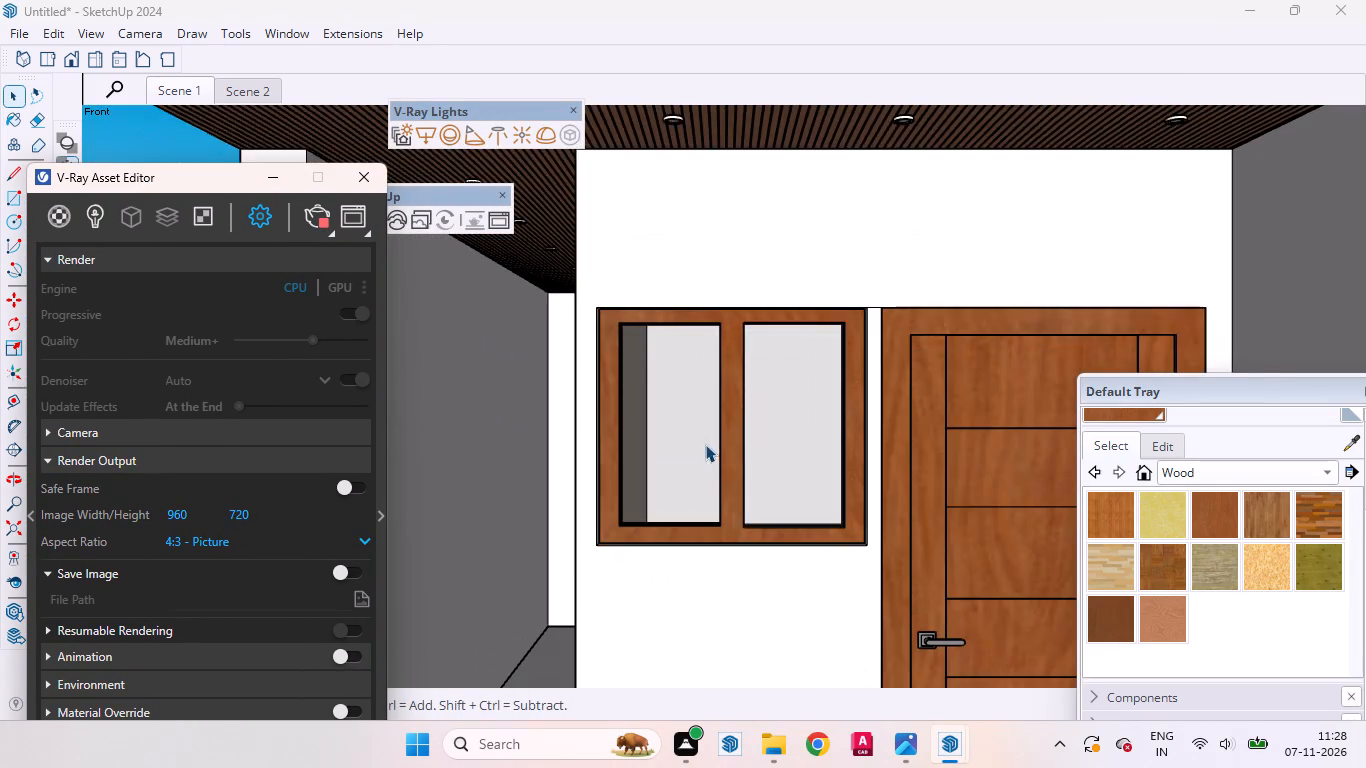
pyautogui.scroll(1, 706, 444)
pyautogui.moveTo(736, 444); pyautogui.dragTo(688, 437, button='middle')
pyautogui.scroll(4, 684, 428)
pyautogui.scroll(-1, 684, 428)
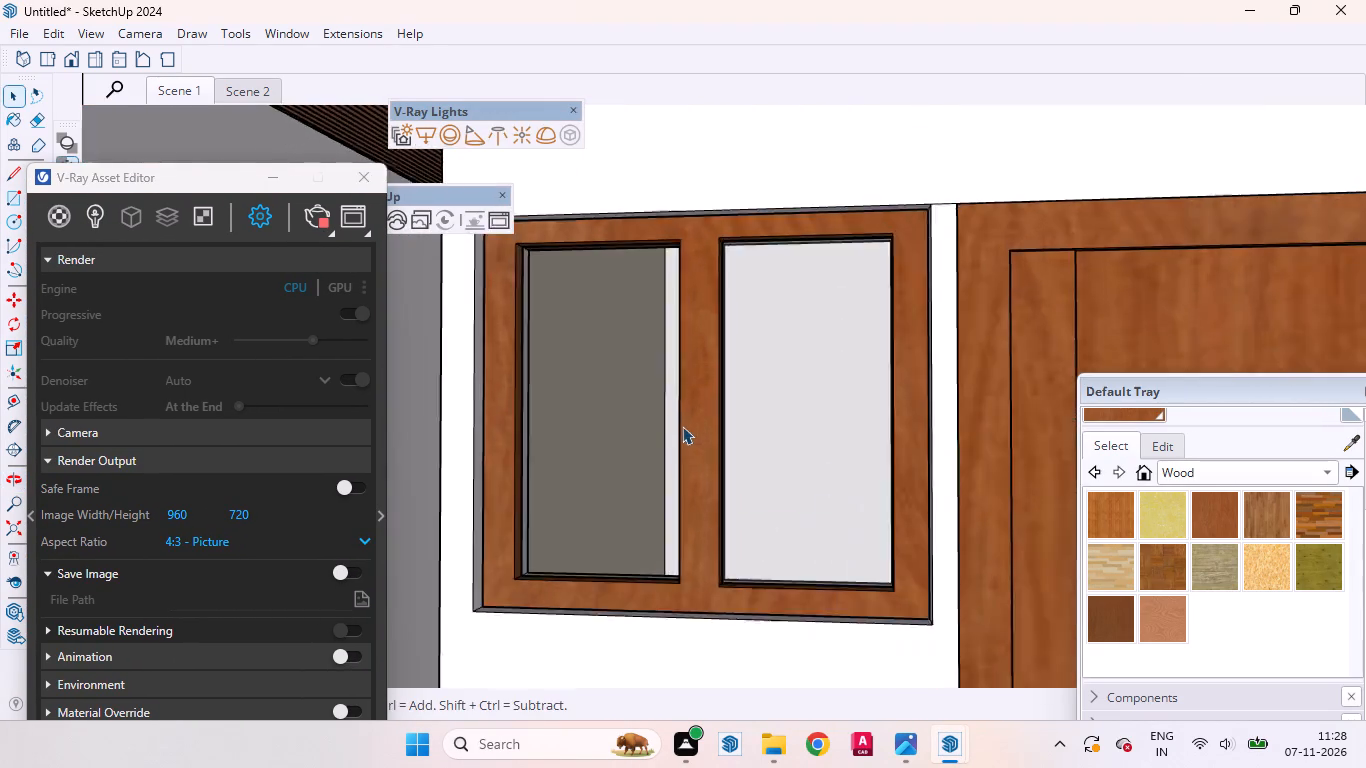
pyautogui.scroll(4, 651, 417)
pyautogui.moveTo(670, 425); pyautogui.dragTo(723, 550, button='middle')
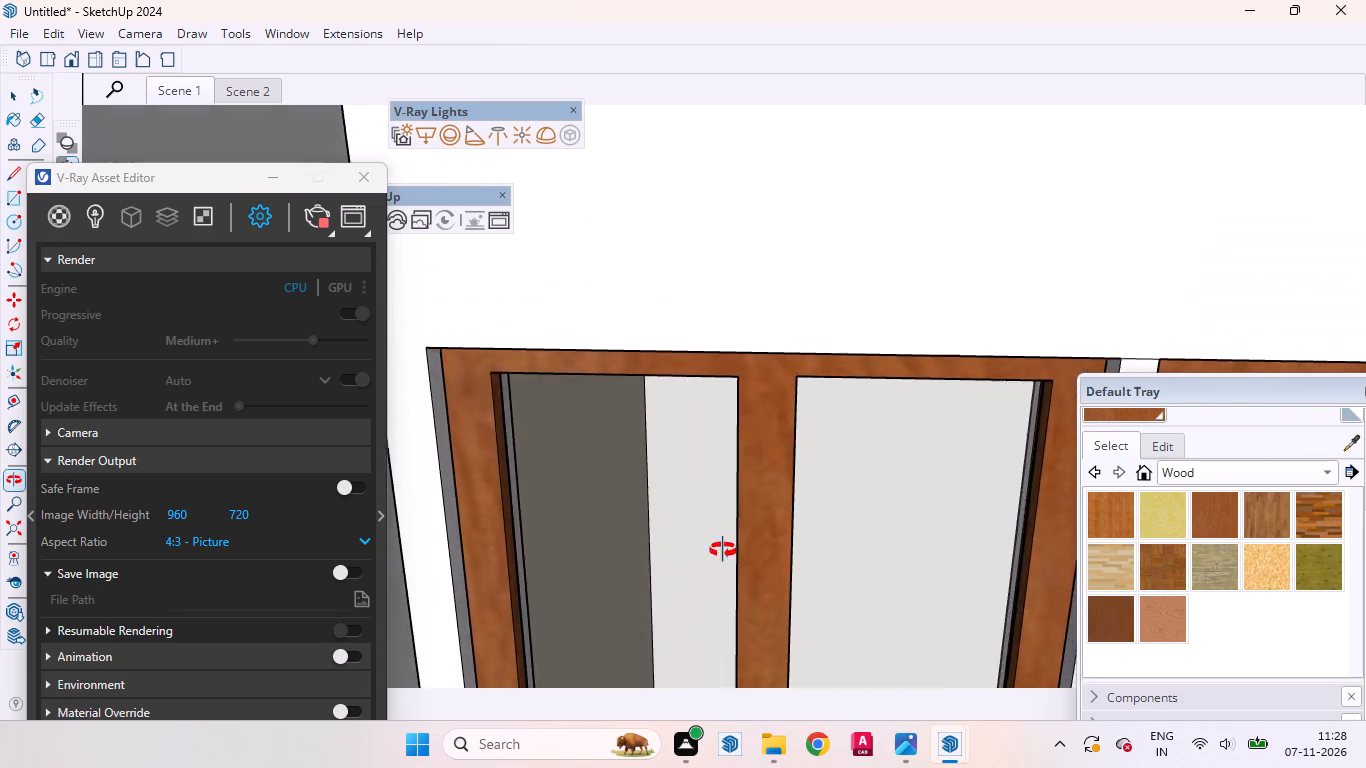
pyautogui.moveTo(723, 550); pyautogui.dragTo(776, 499, button='middle')
pyautogui.scroll(-18, 647, 368)
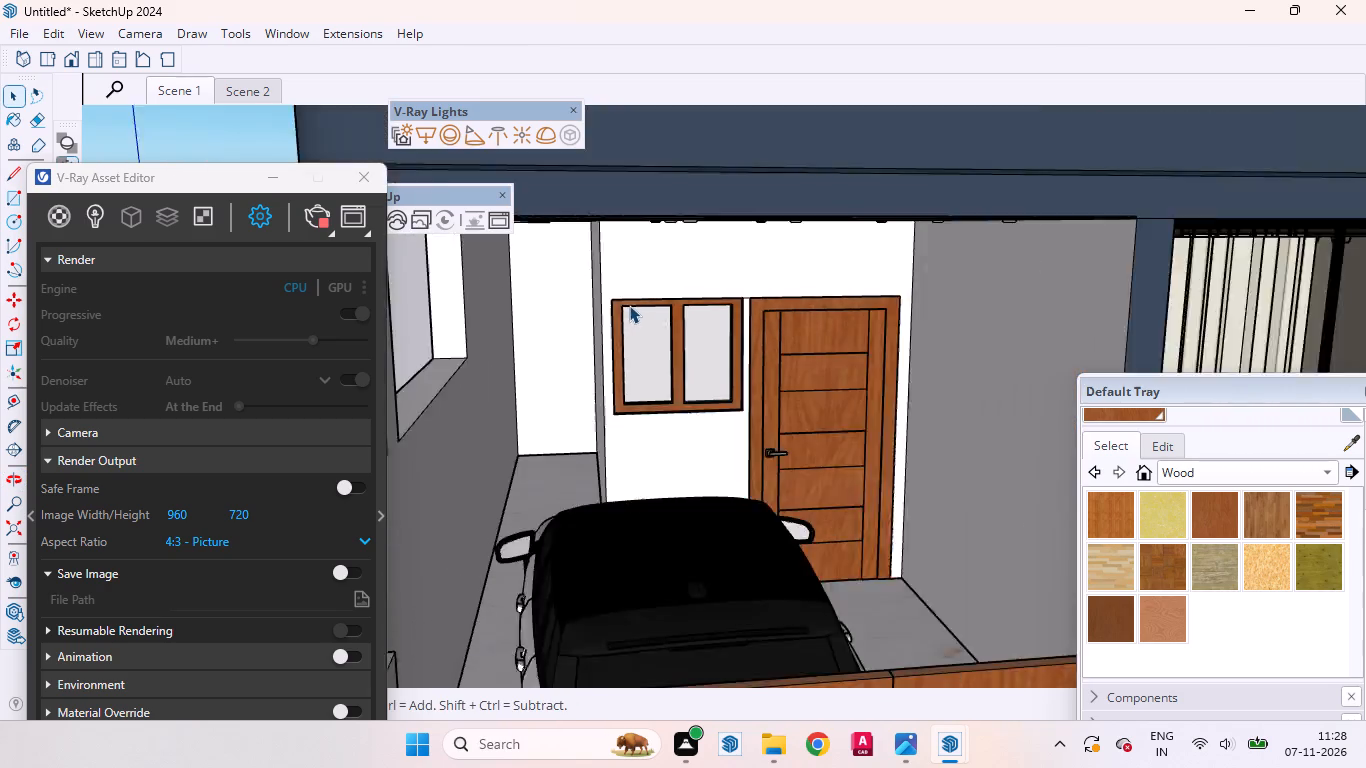
pyautogui.scroll(-4, 629, 305)
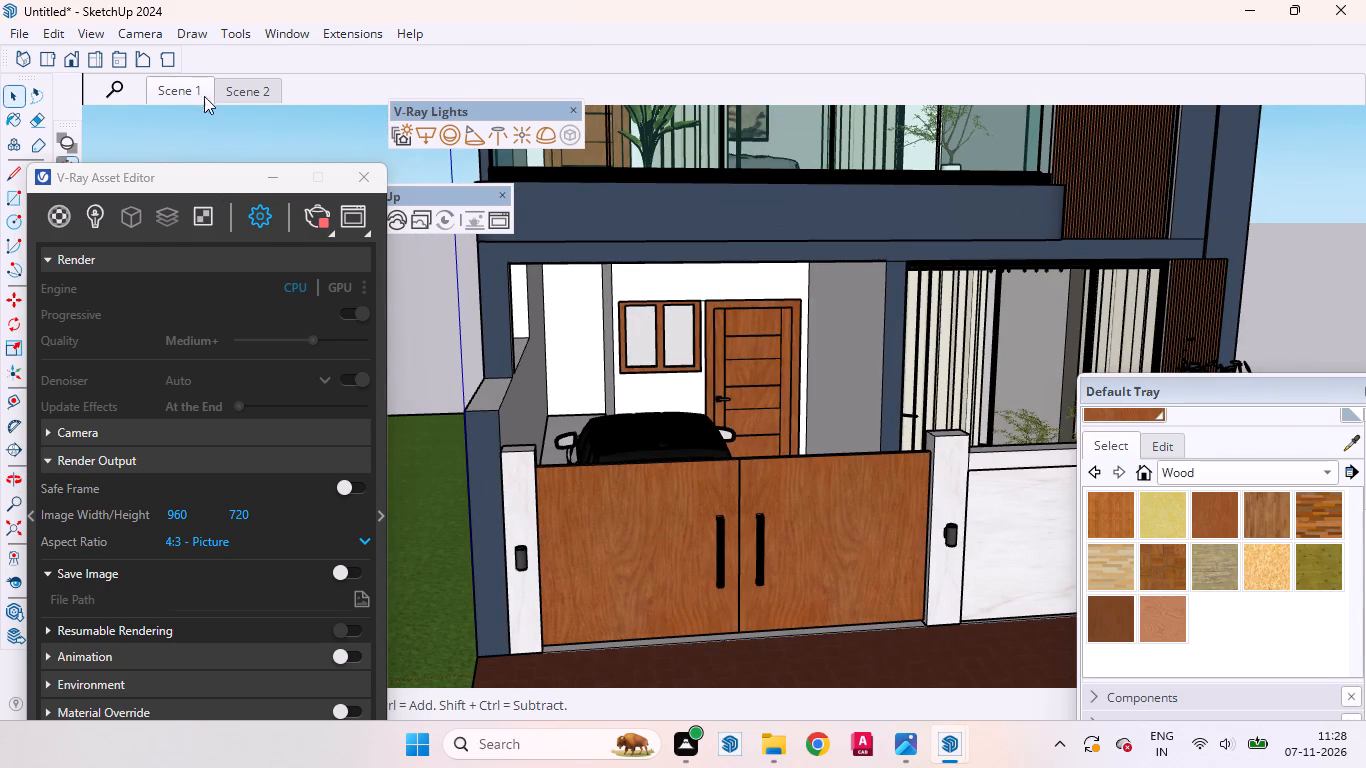
pyautogui.click(196, 90)
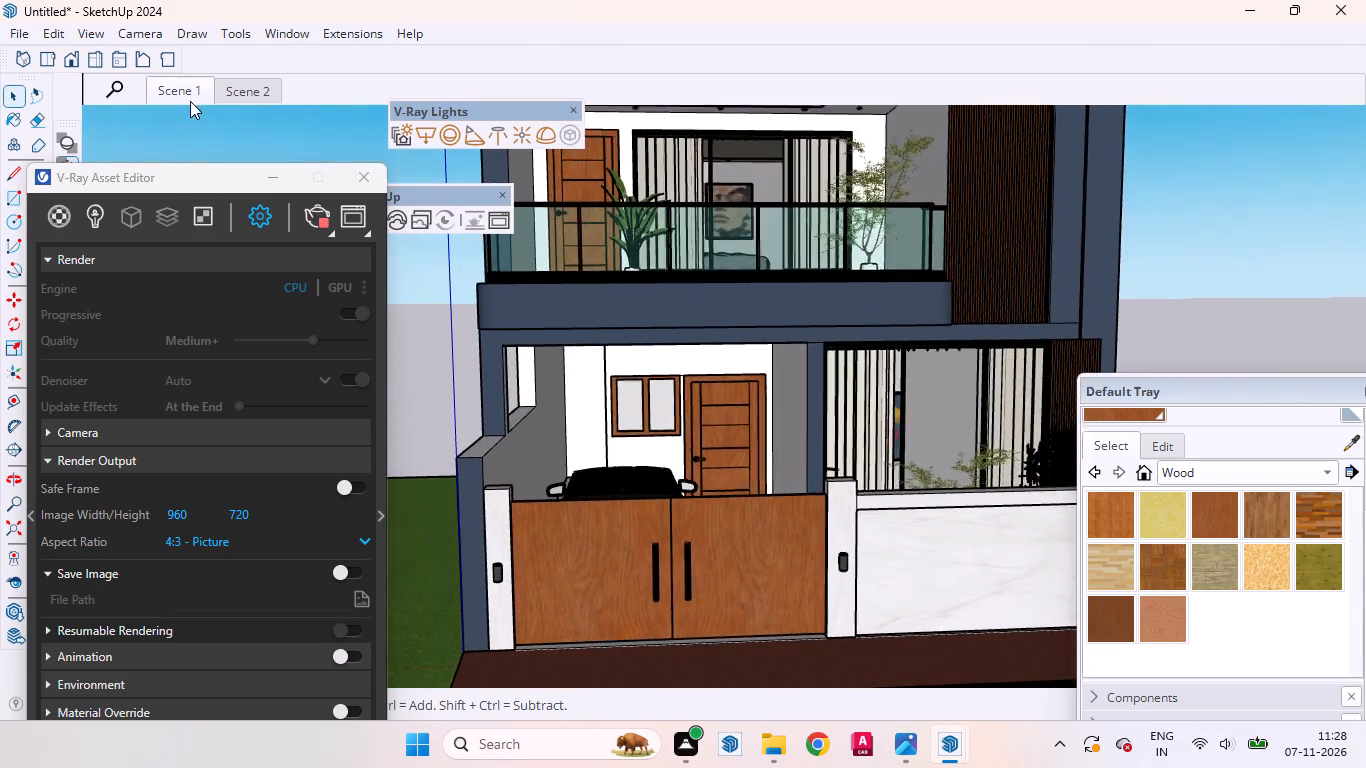
# Bring back the V-Ray frame buffer and examine the front-view render in progress, checking the carport and upper-floor facade up close.
pyautogui.moveTo(204, 179); pyautogui.dragTo(269, 185)
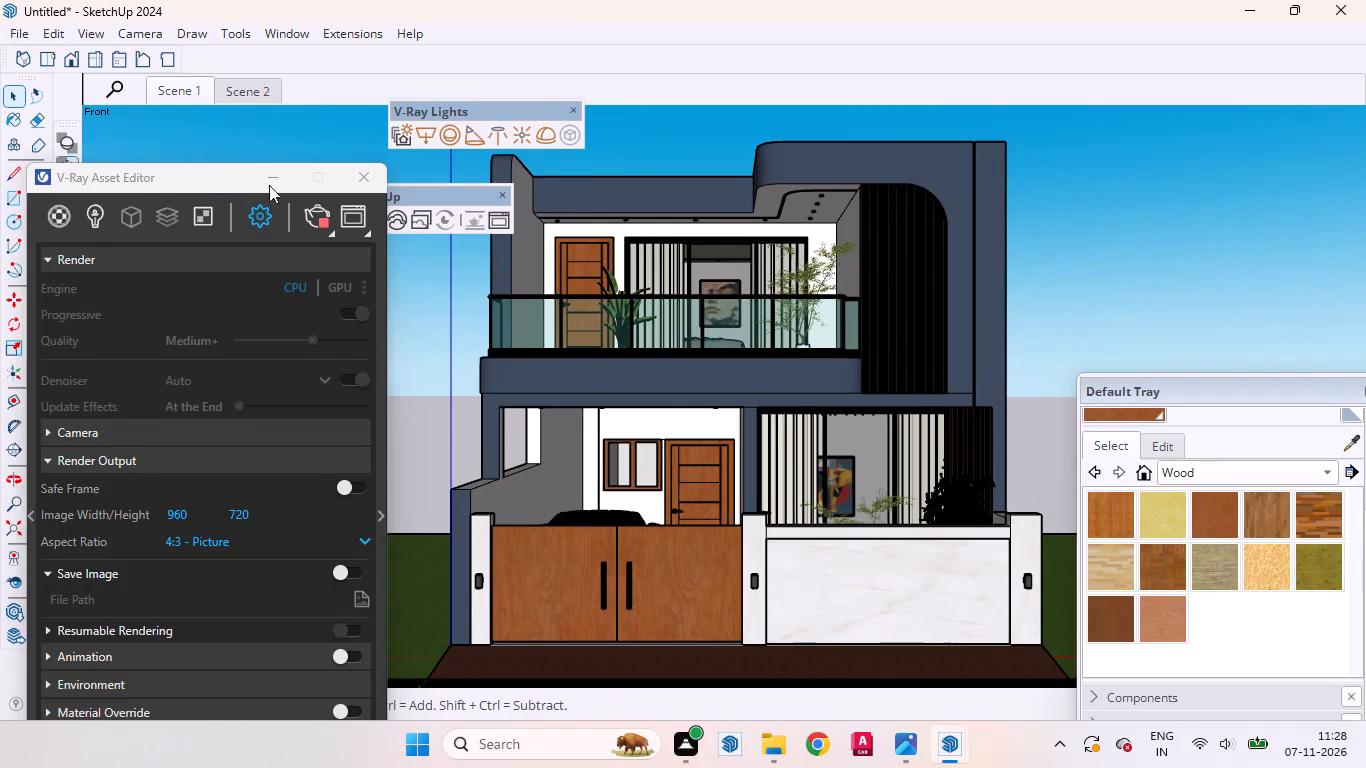
pyautogui.moveTo(269, 185); pyautogui.dragTo(364, 99)
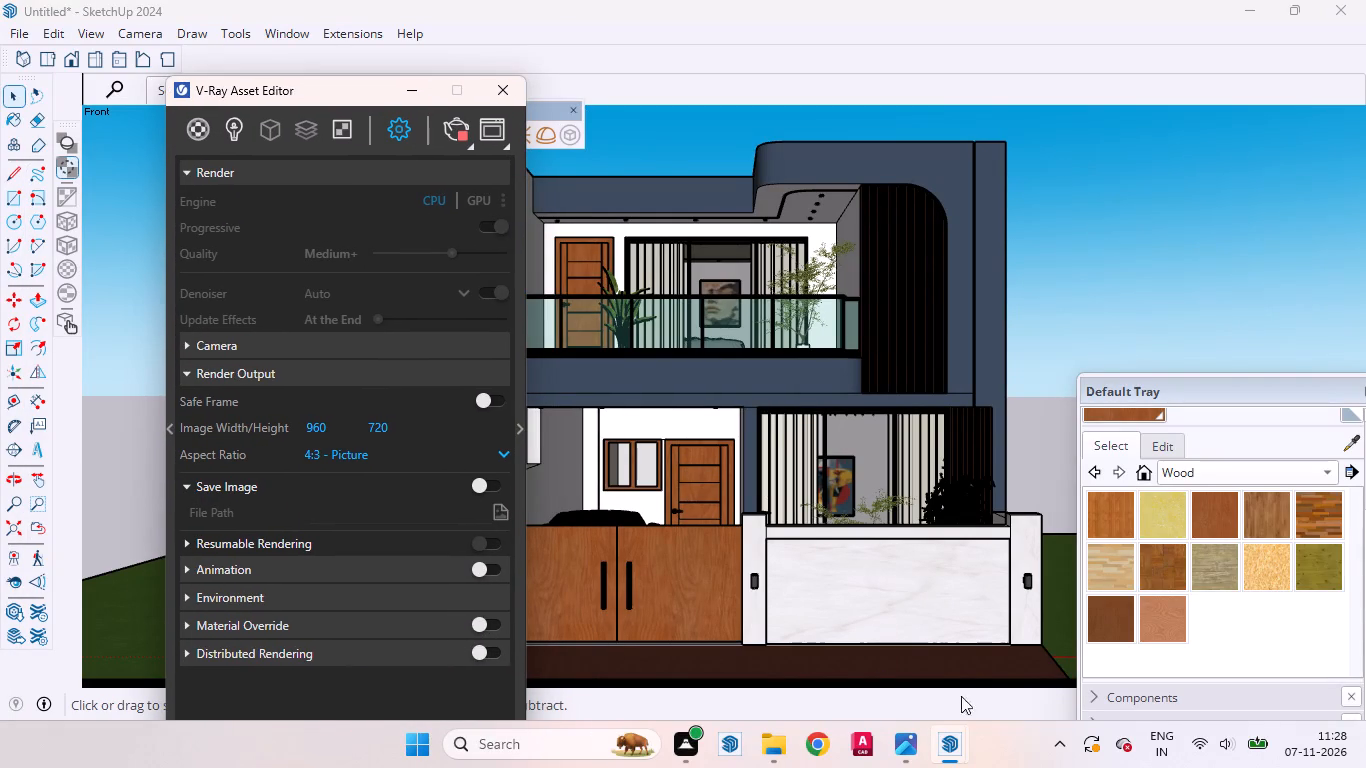
pyautogui.click(949, 746)
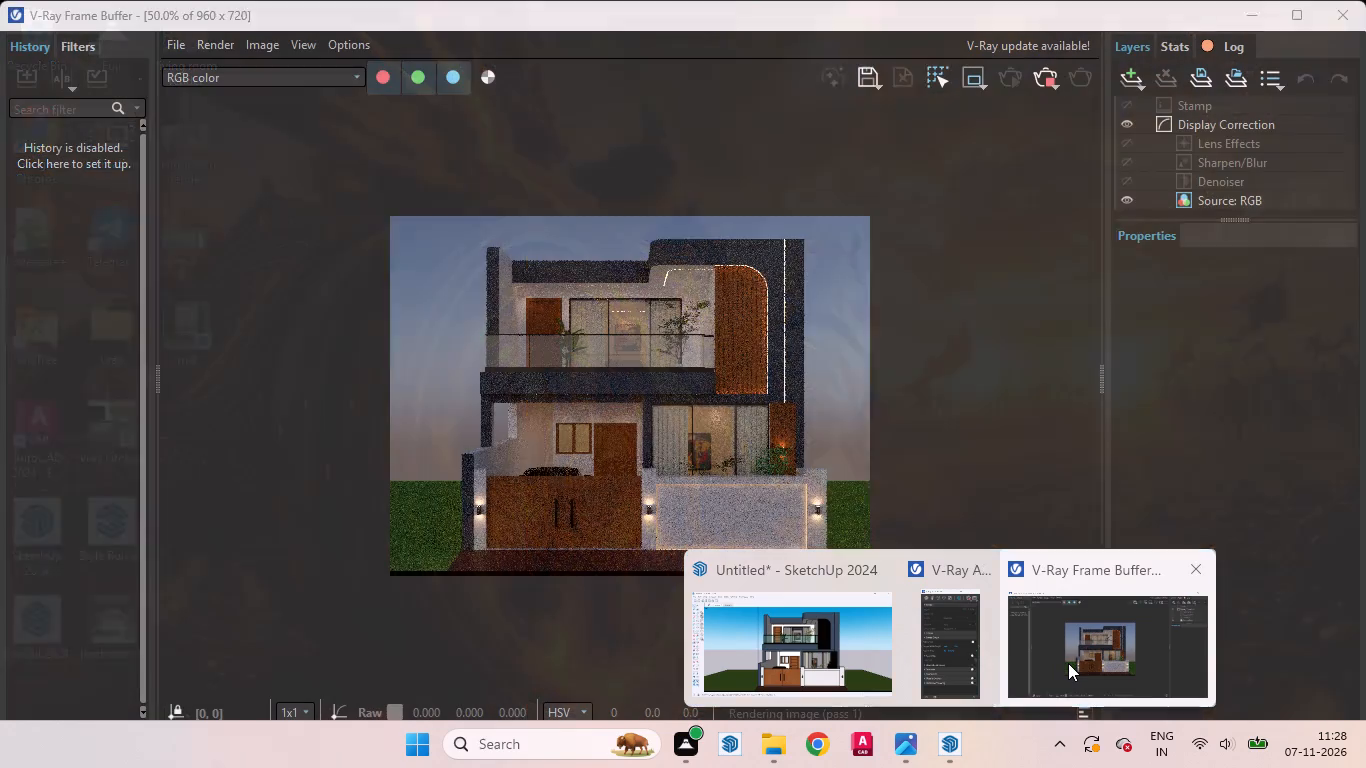
pyautogui.click(1068, 663)
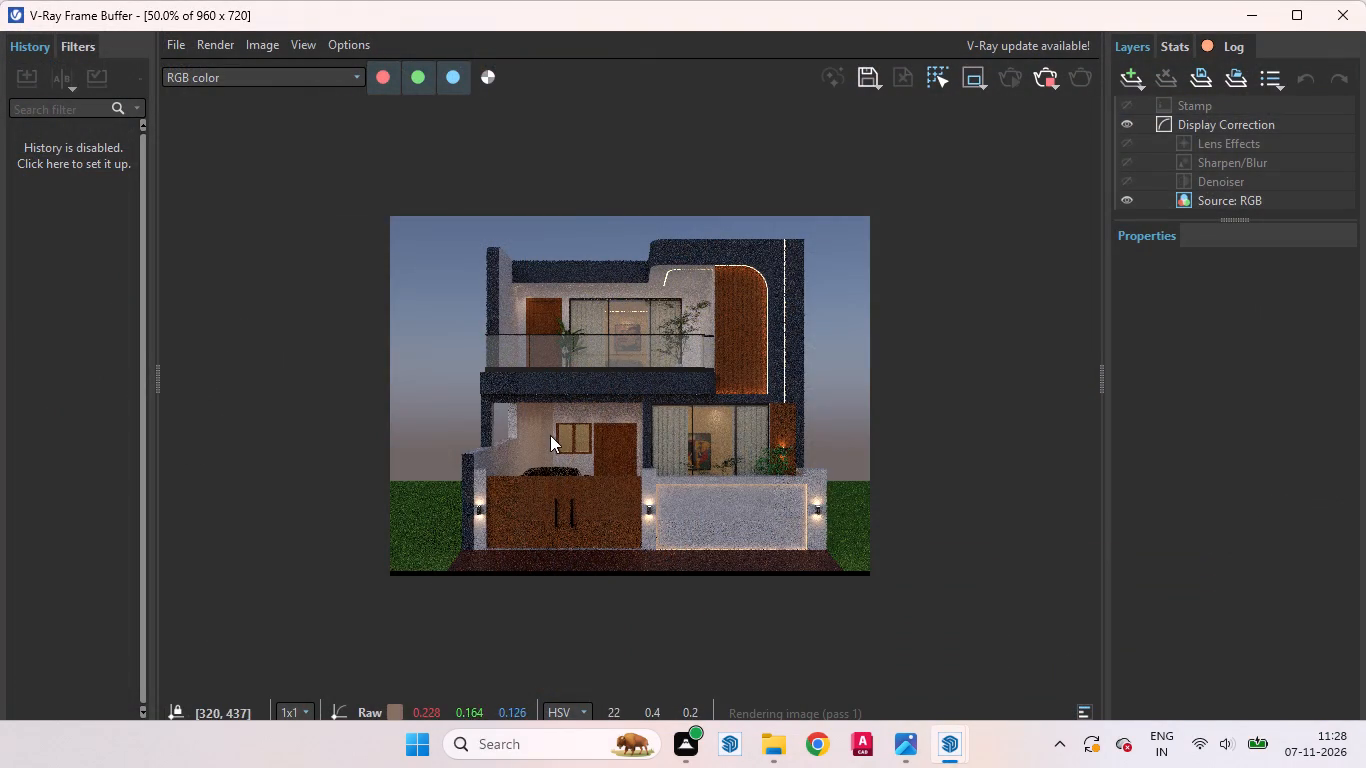
pyautogui.scroll(2, 558, 285)
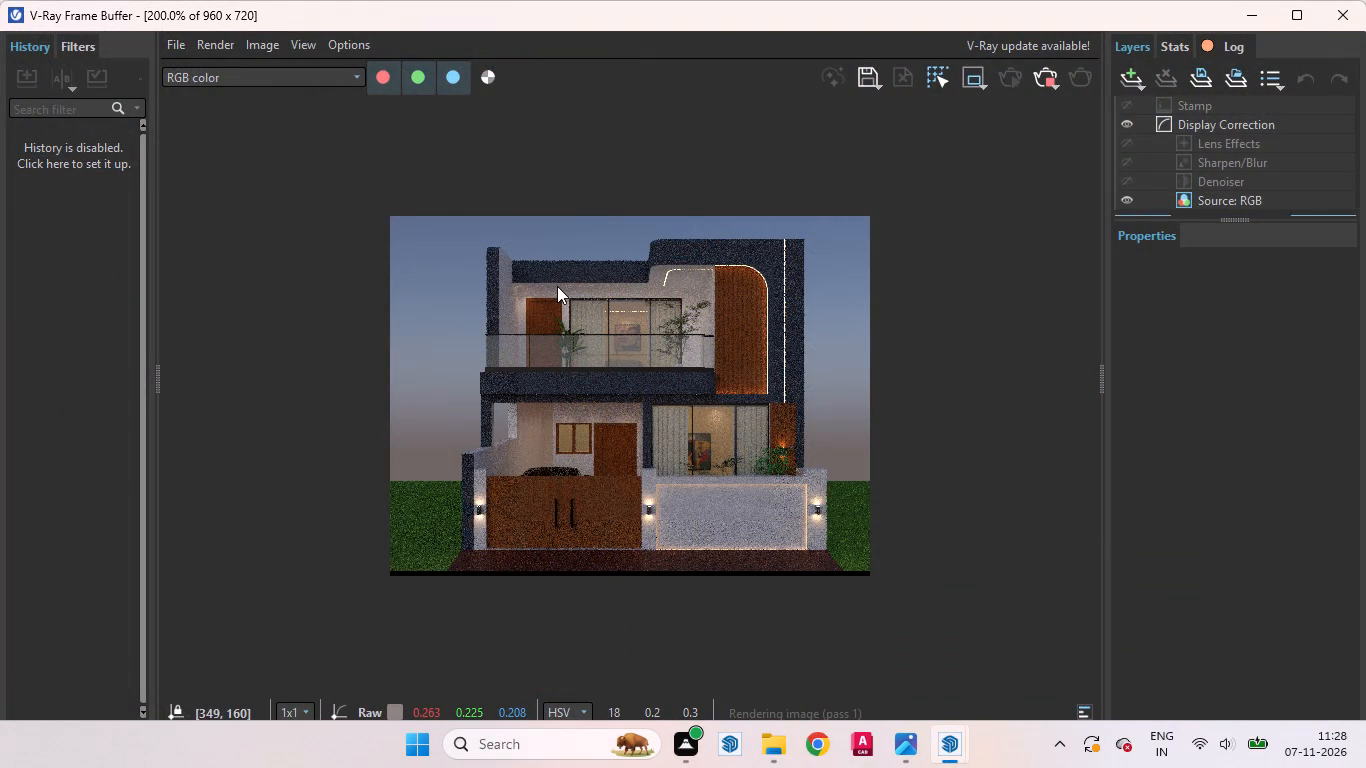
pyautogui.scroll(-1, 550, 298)
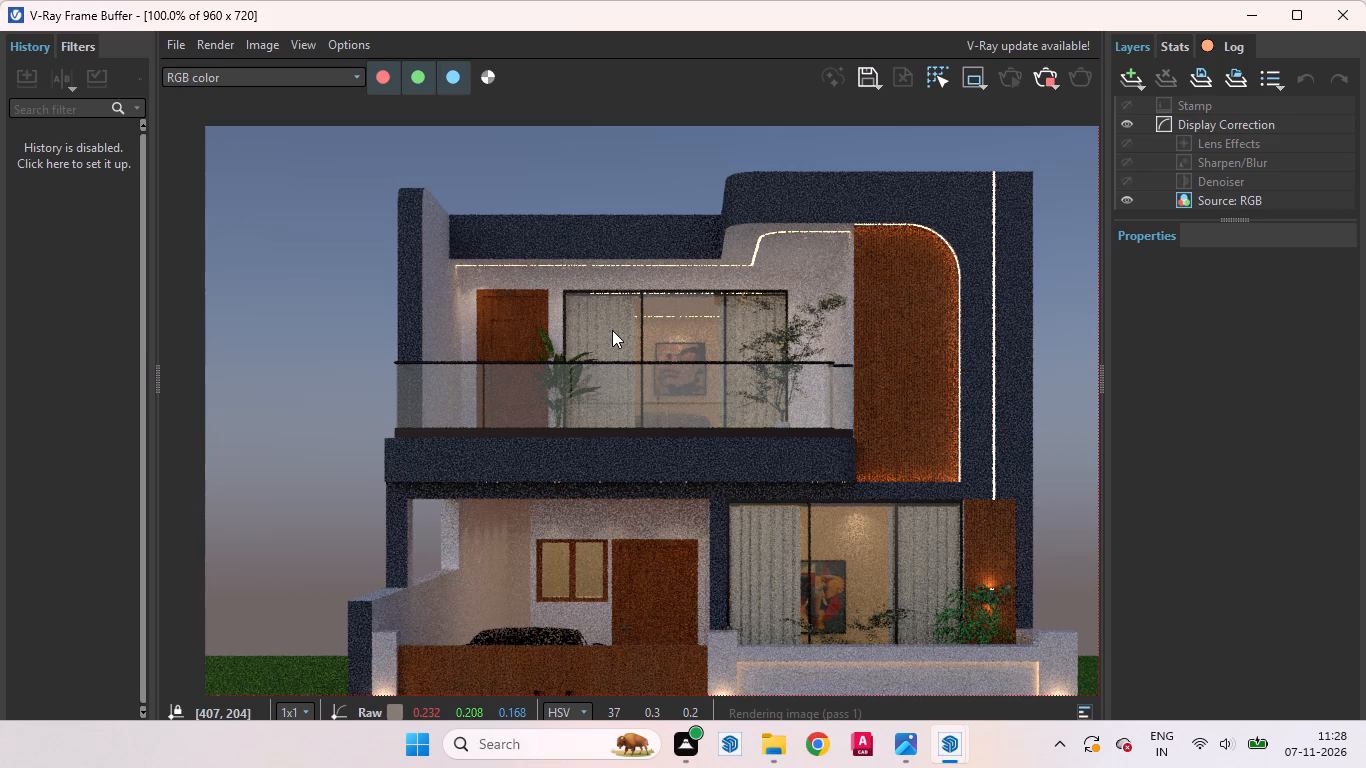
pyautogui.scroll(-1, 772, 339)
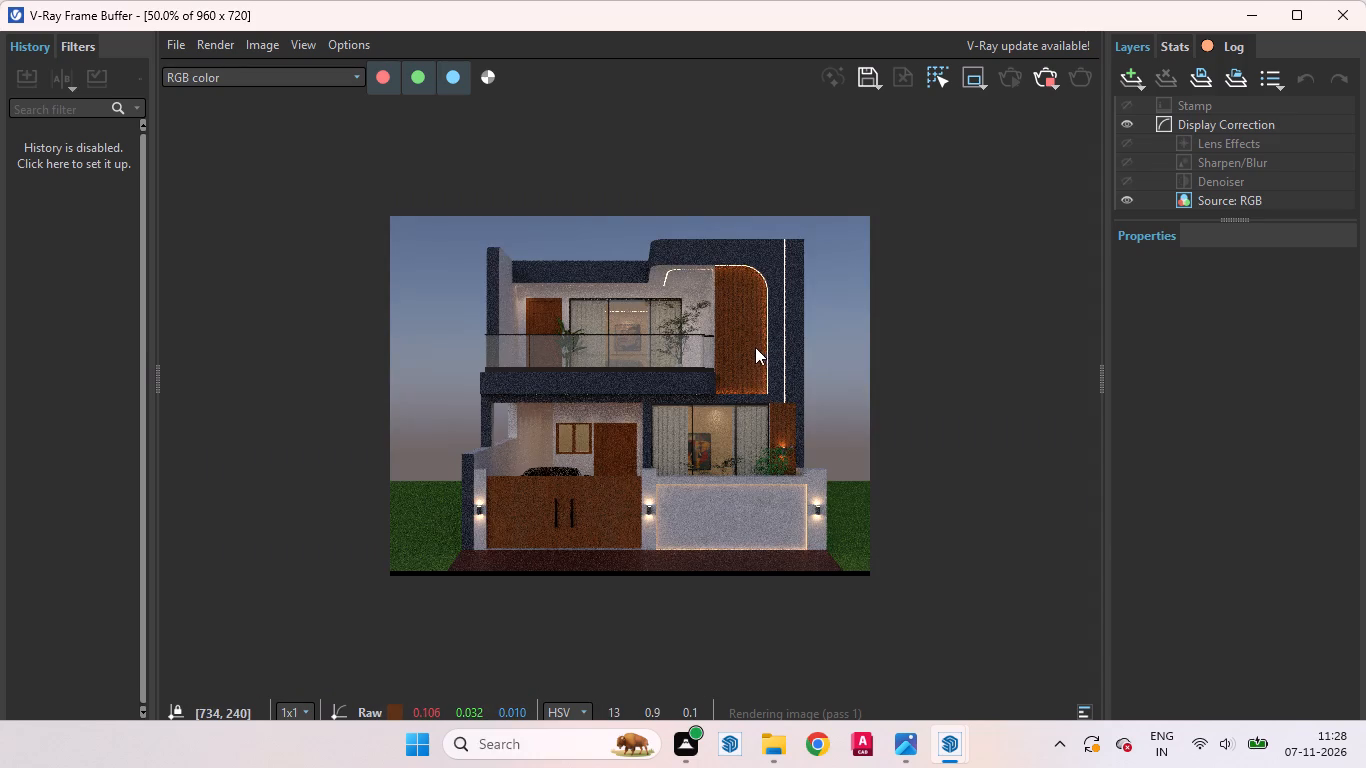
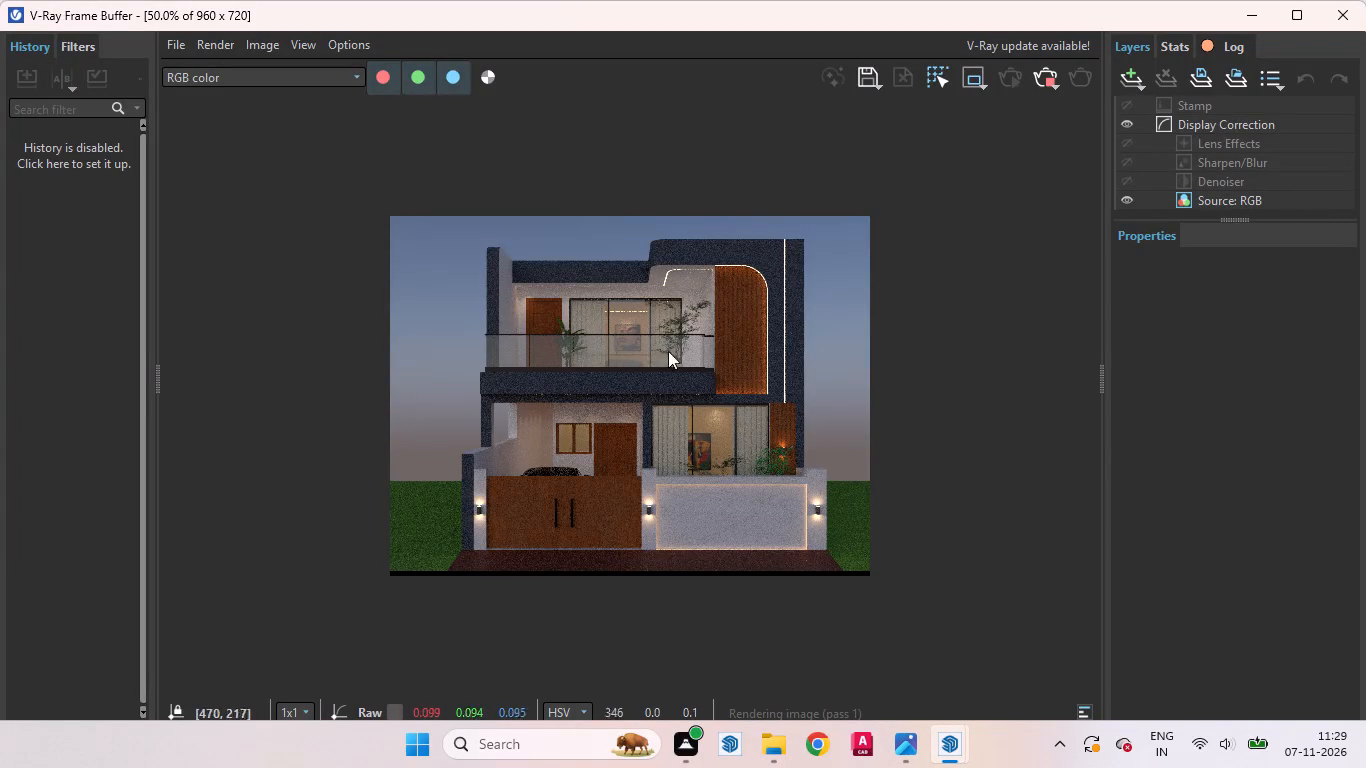
# Examine the in-progress render of the house front, covering the gate, boundary wall, balcony, roof-edge light strips and curved wood panel.
pyautogui.scroll(1, 630, 389)
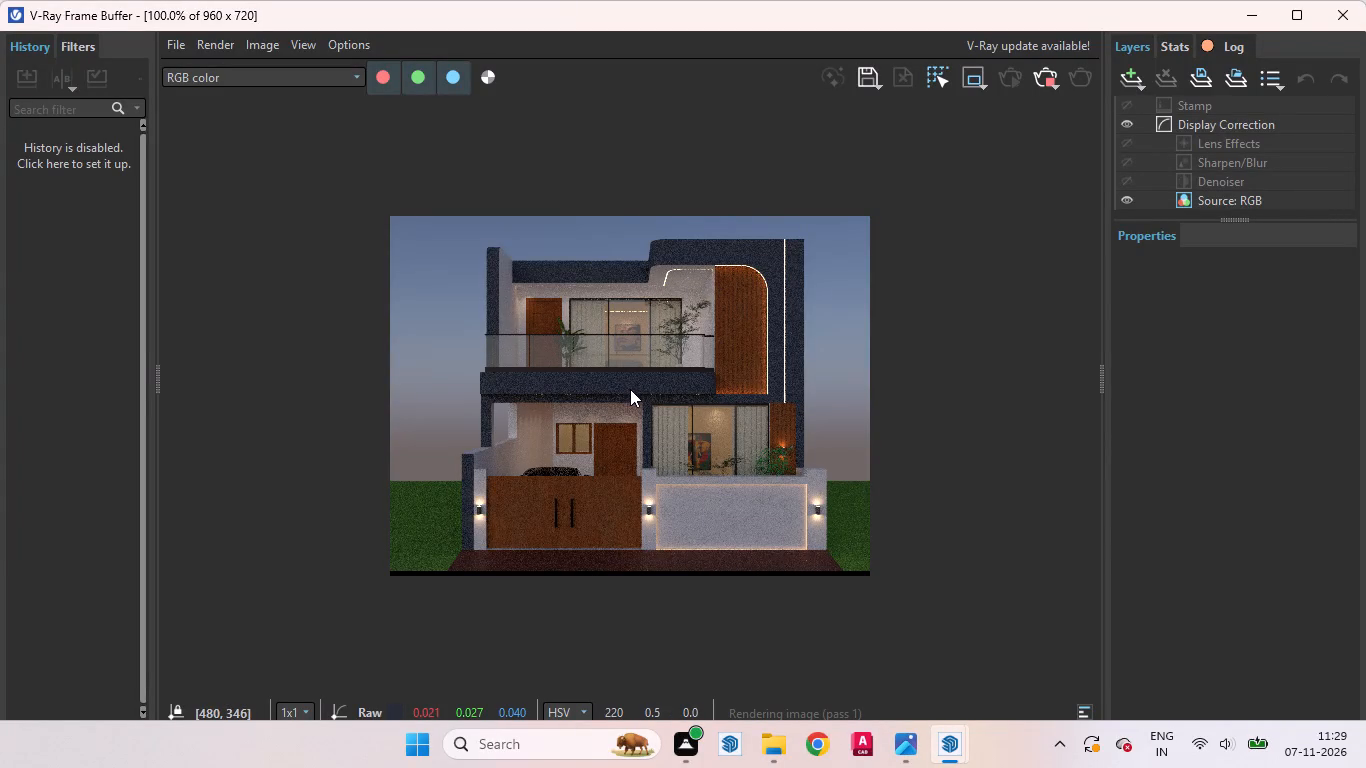
pyautogui.scroll(-1, 691, 354)
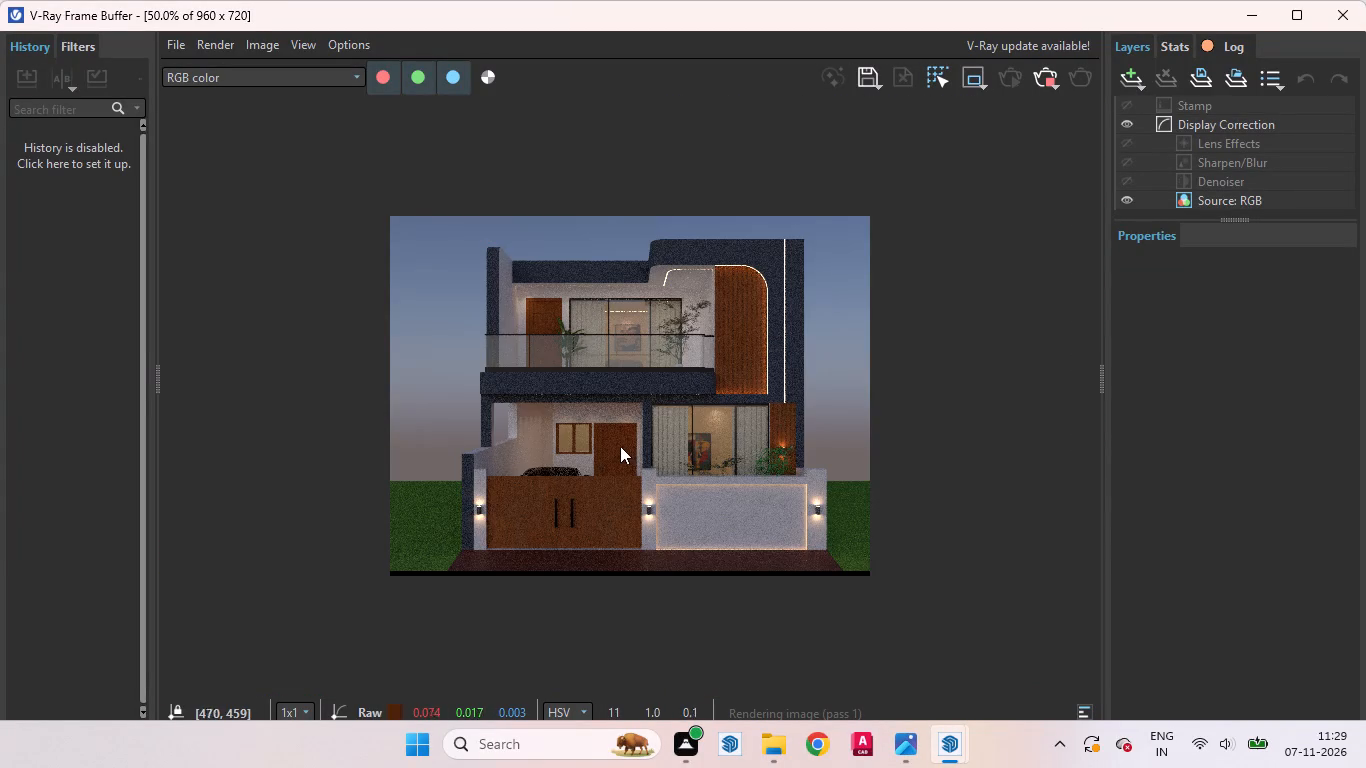
pyautogui.scroll(1, 620, 446)
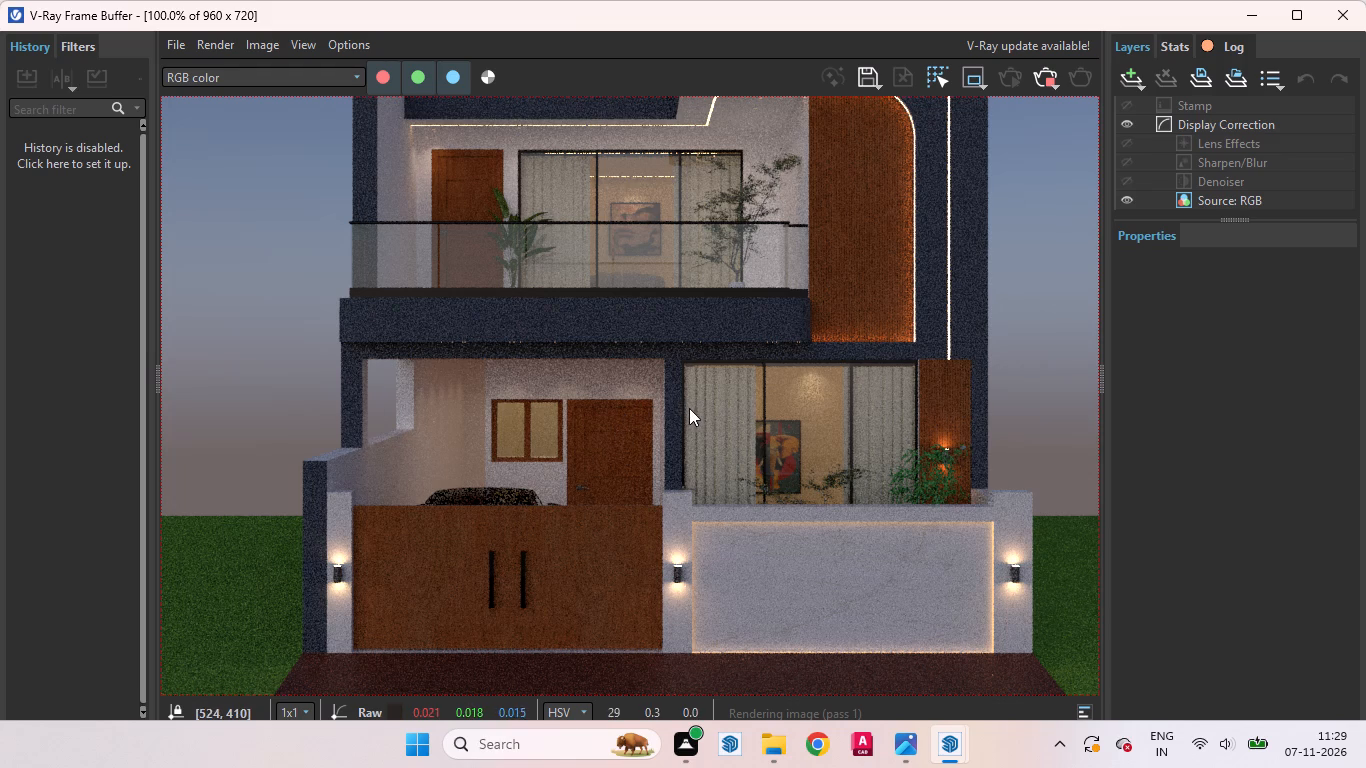
pyautogui.scroll(-2, 667, 395)
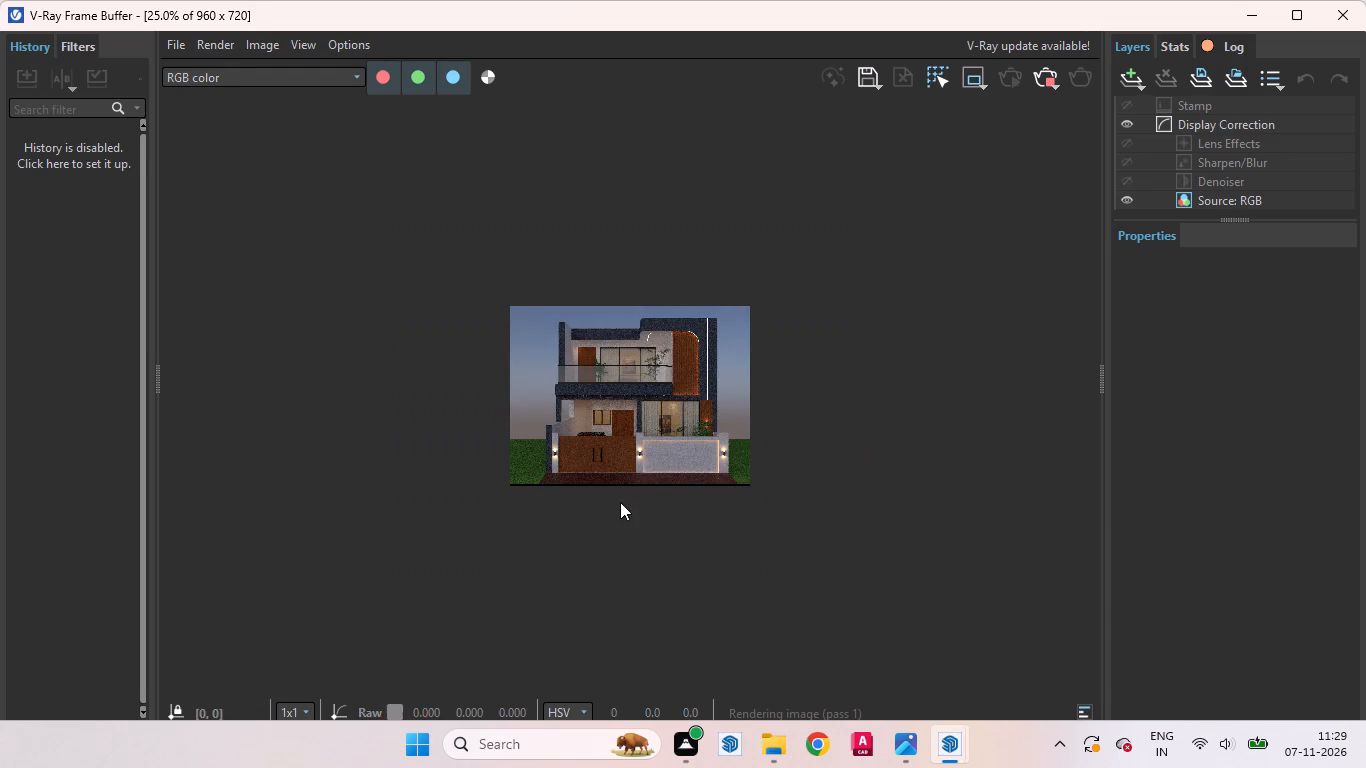
pyautogui.scroll(2, 620, 502)
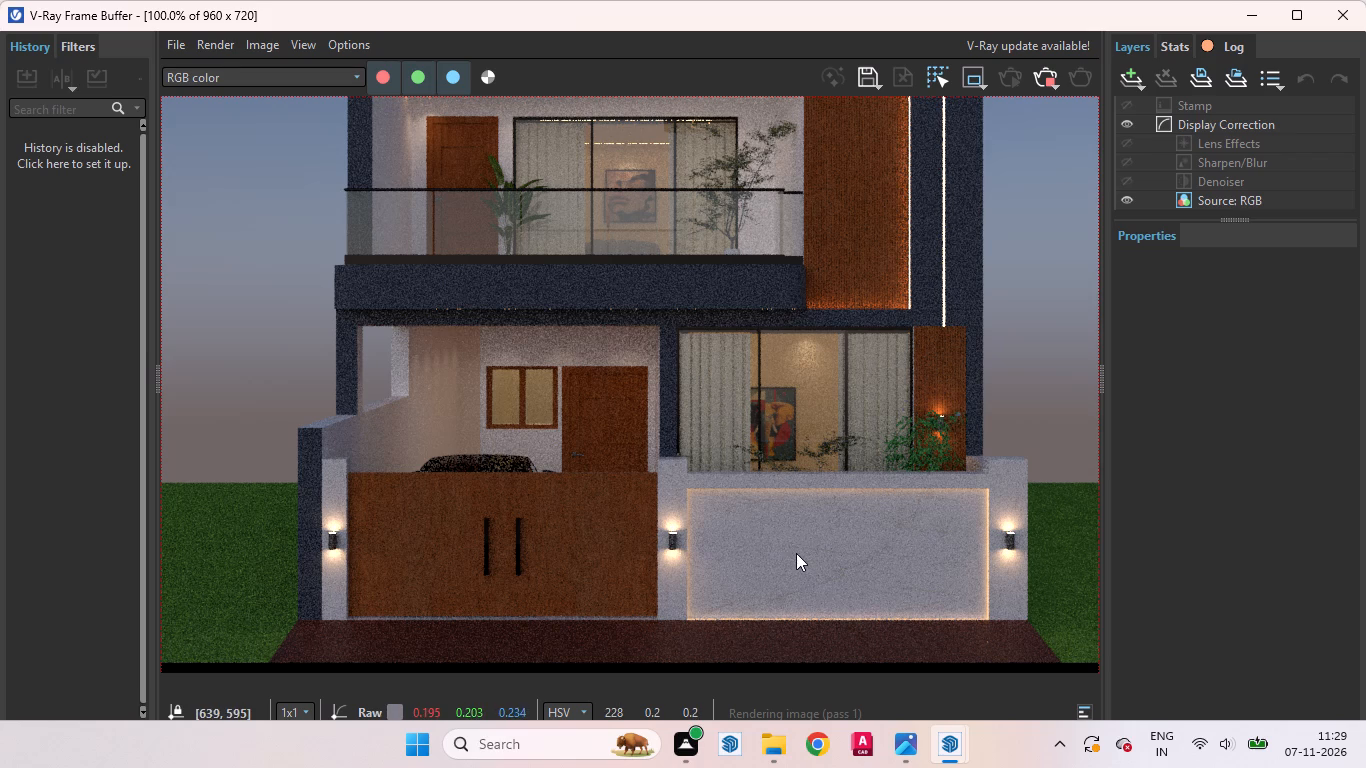
pyautogui.scroll(1, 796, 553)
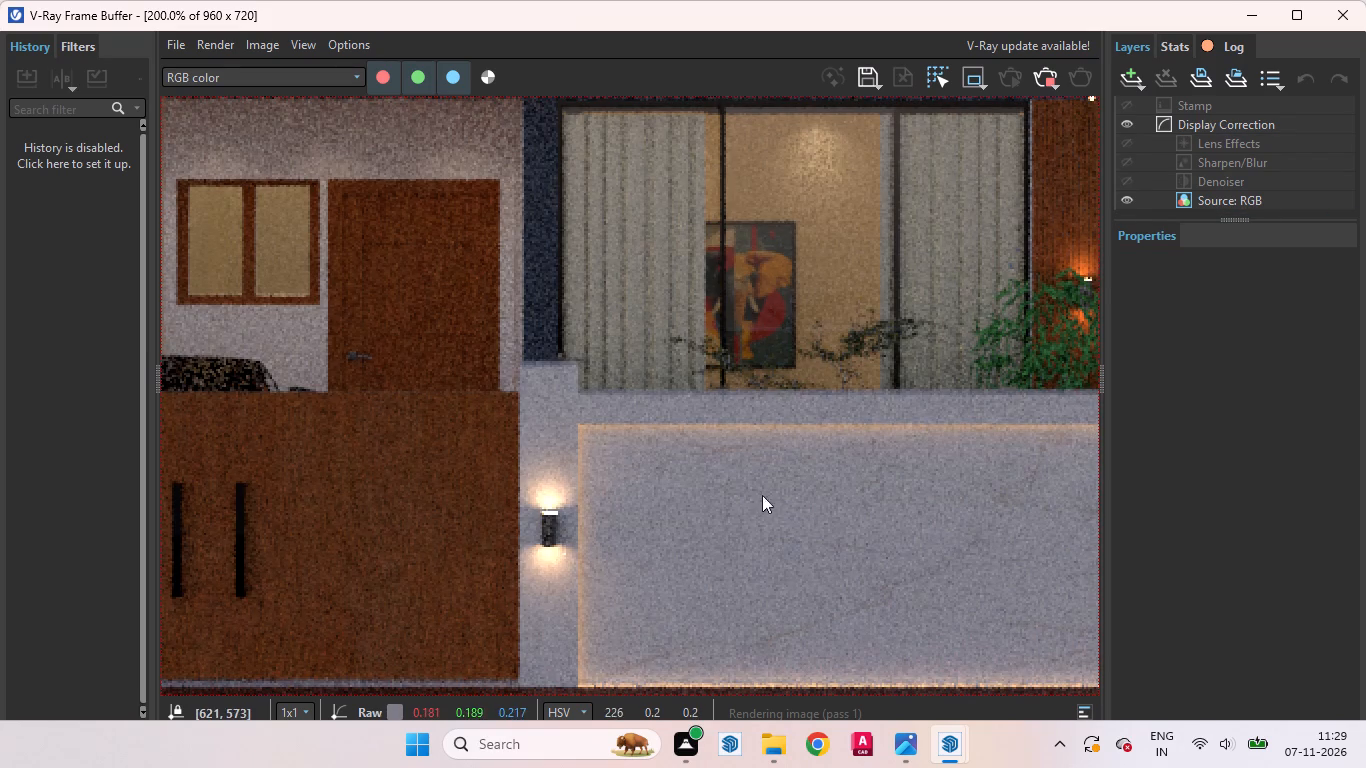
pyautogui.scroll(-1, 738, 428)
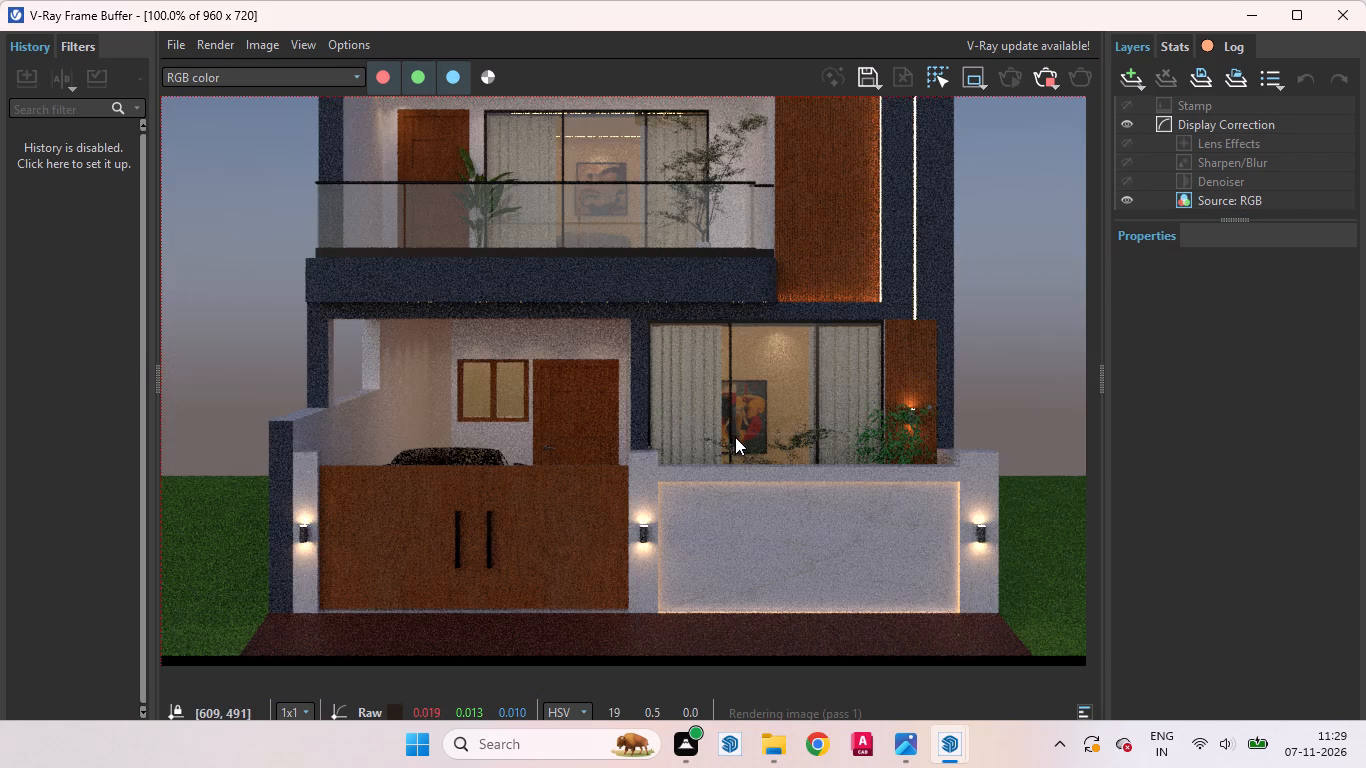
pyautogui.scroll(-1, 735, 437)
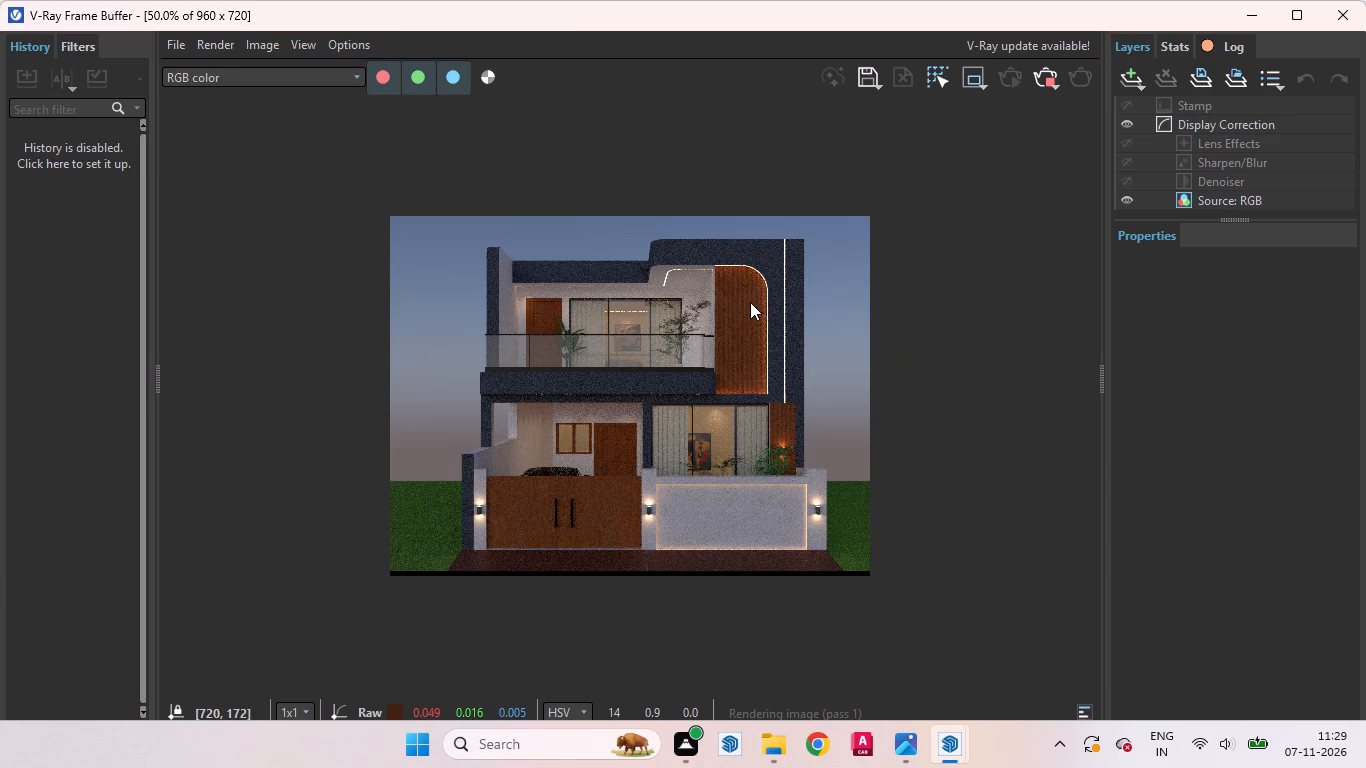
pyautogui.click(1321, 537)
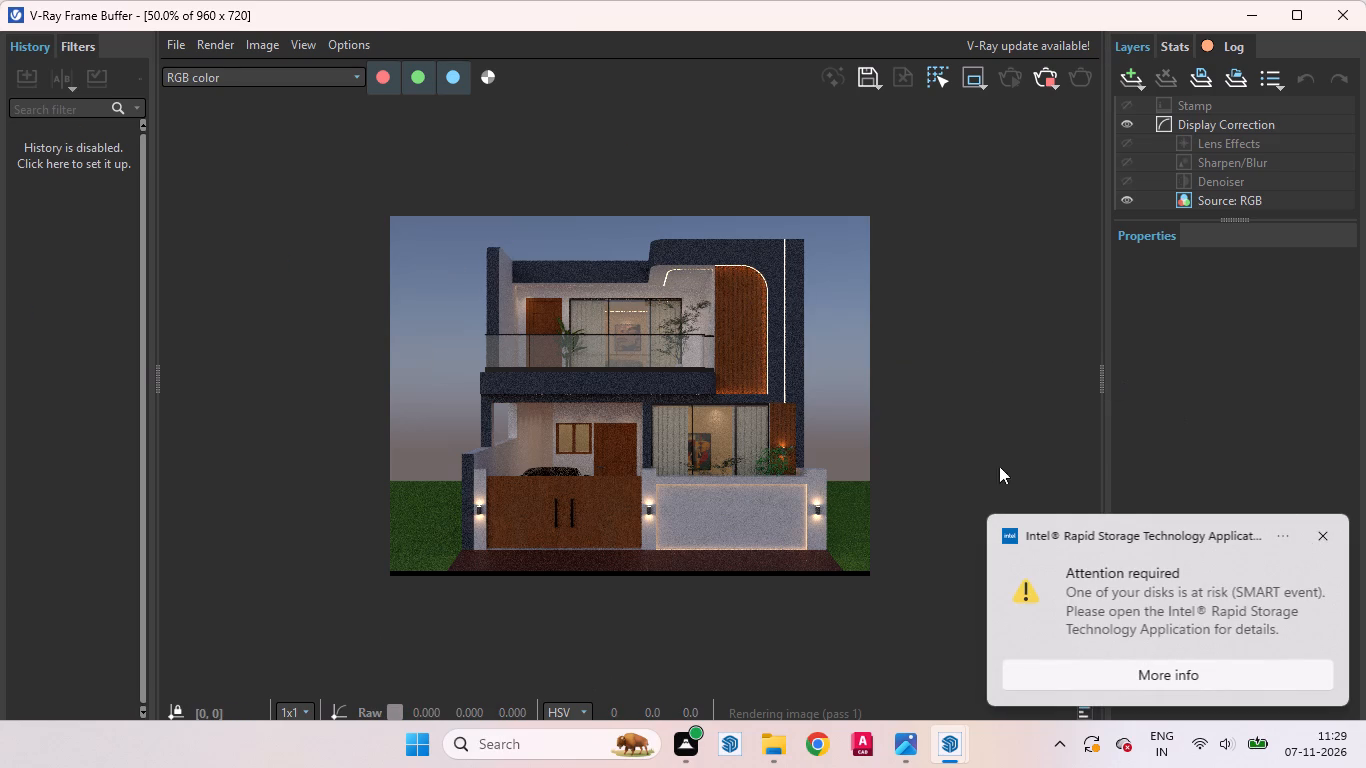
pyautogui.scroll(1, 659, 266)
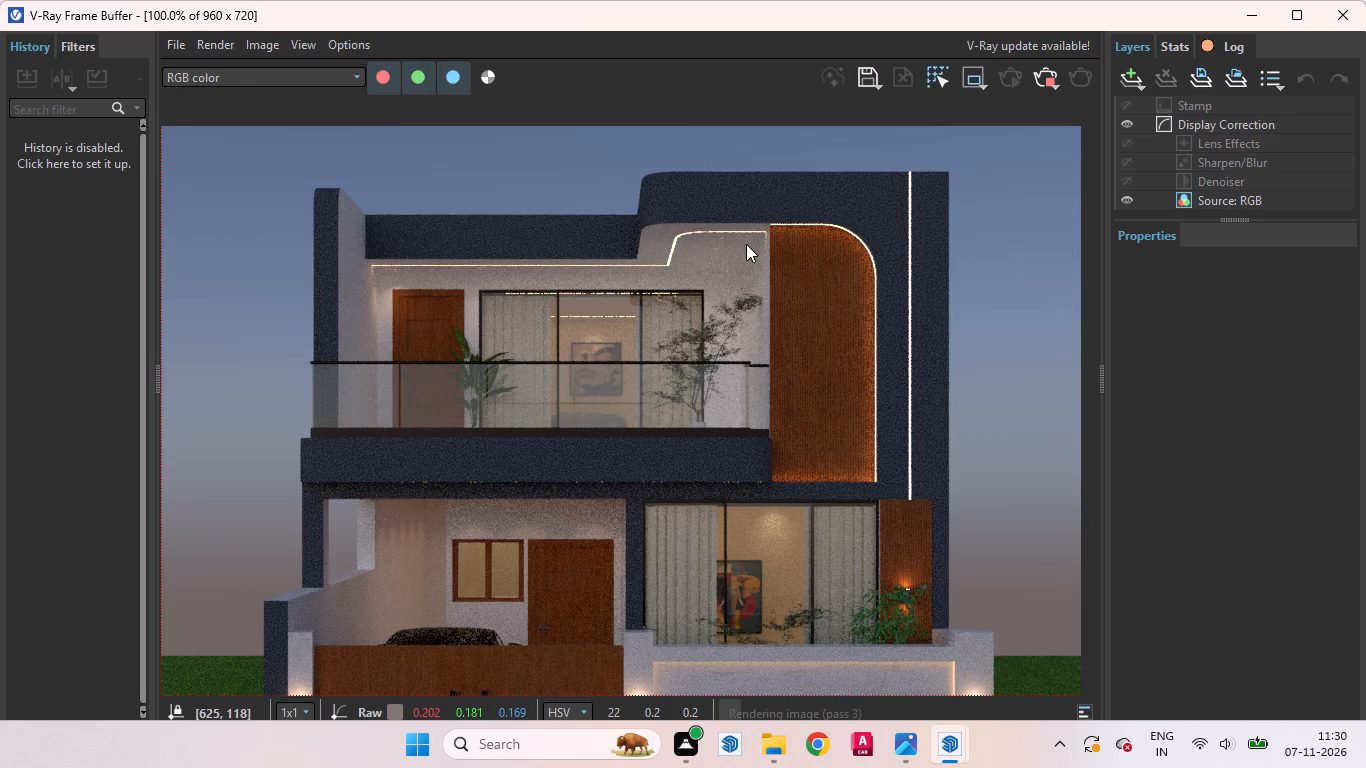
pyautogui.scroll(1, 788, 230)
pyautogui.scroll(1, 705, 228)
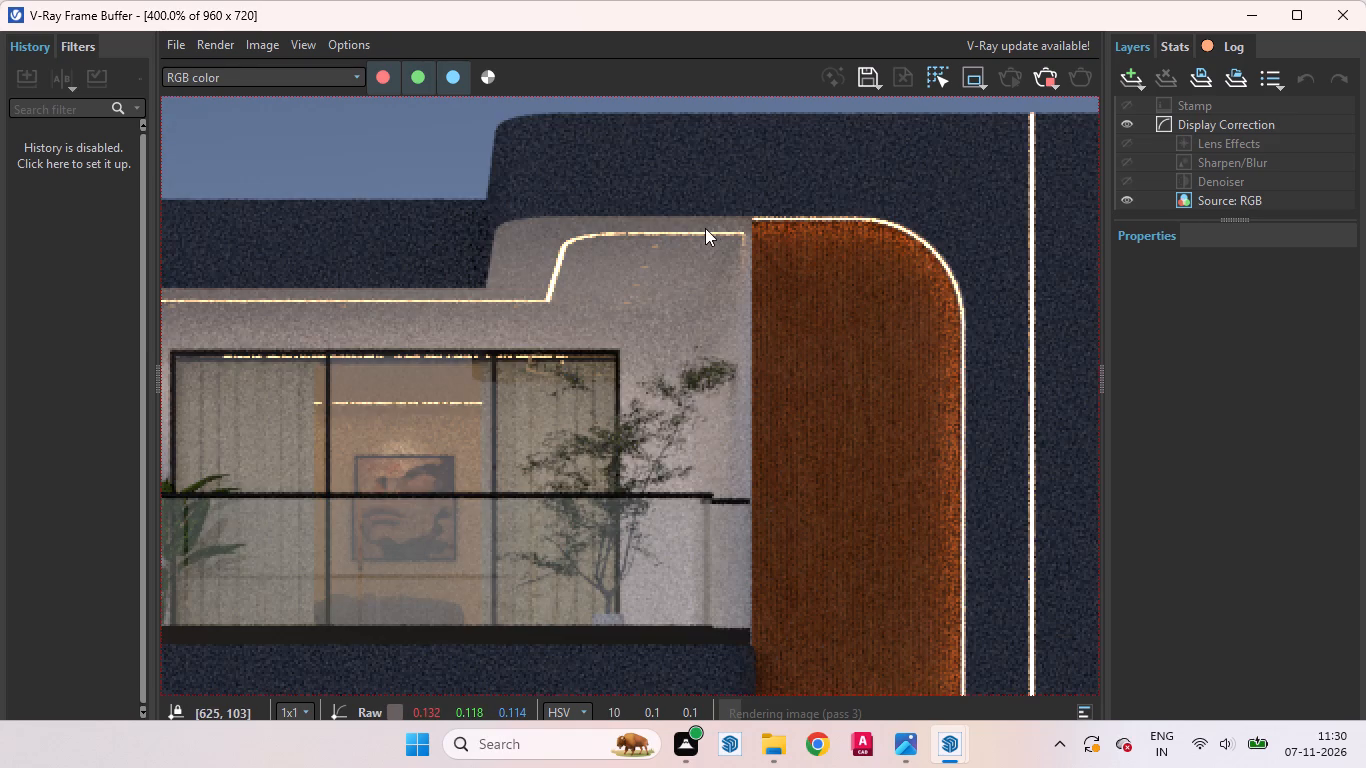
pyautogui.scroll(-1, 705, 228)
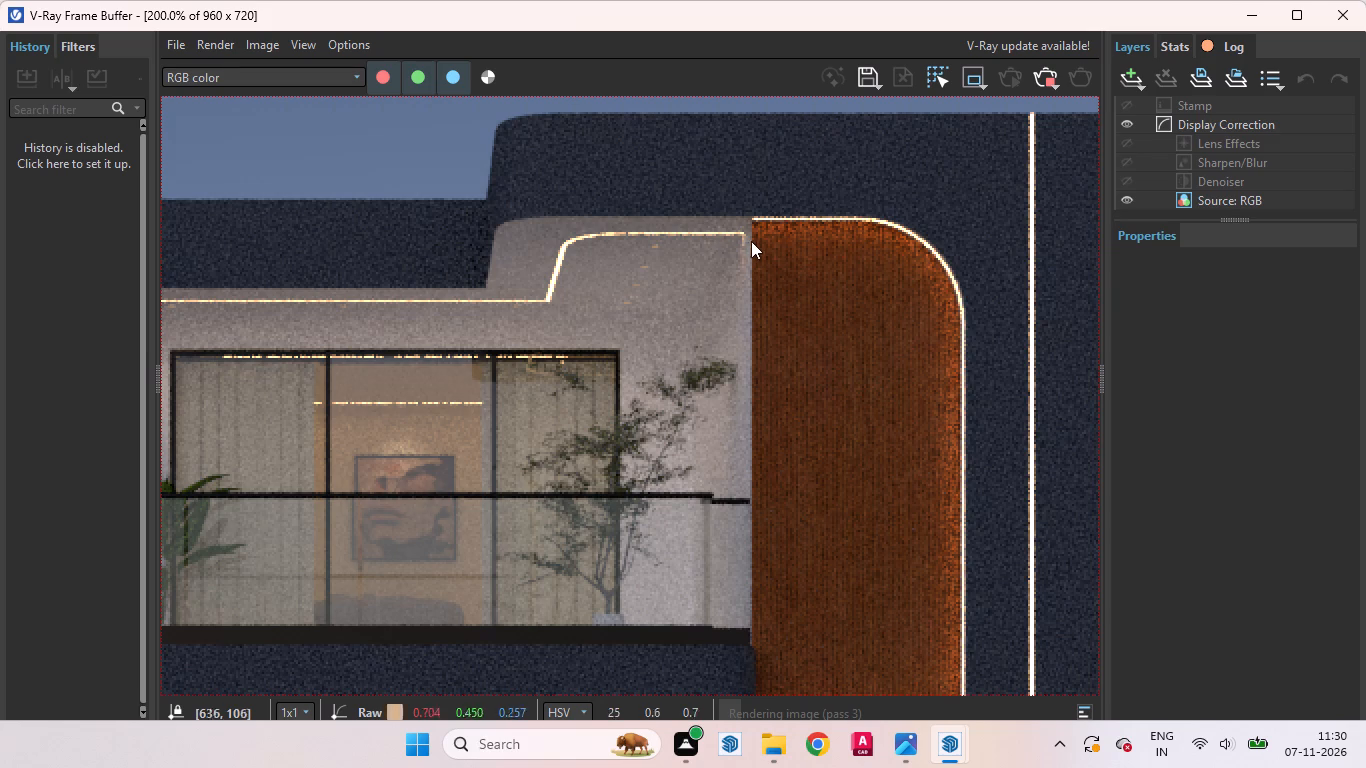
pyautogui.scroll(-2, 762, 244)
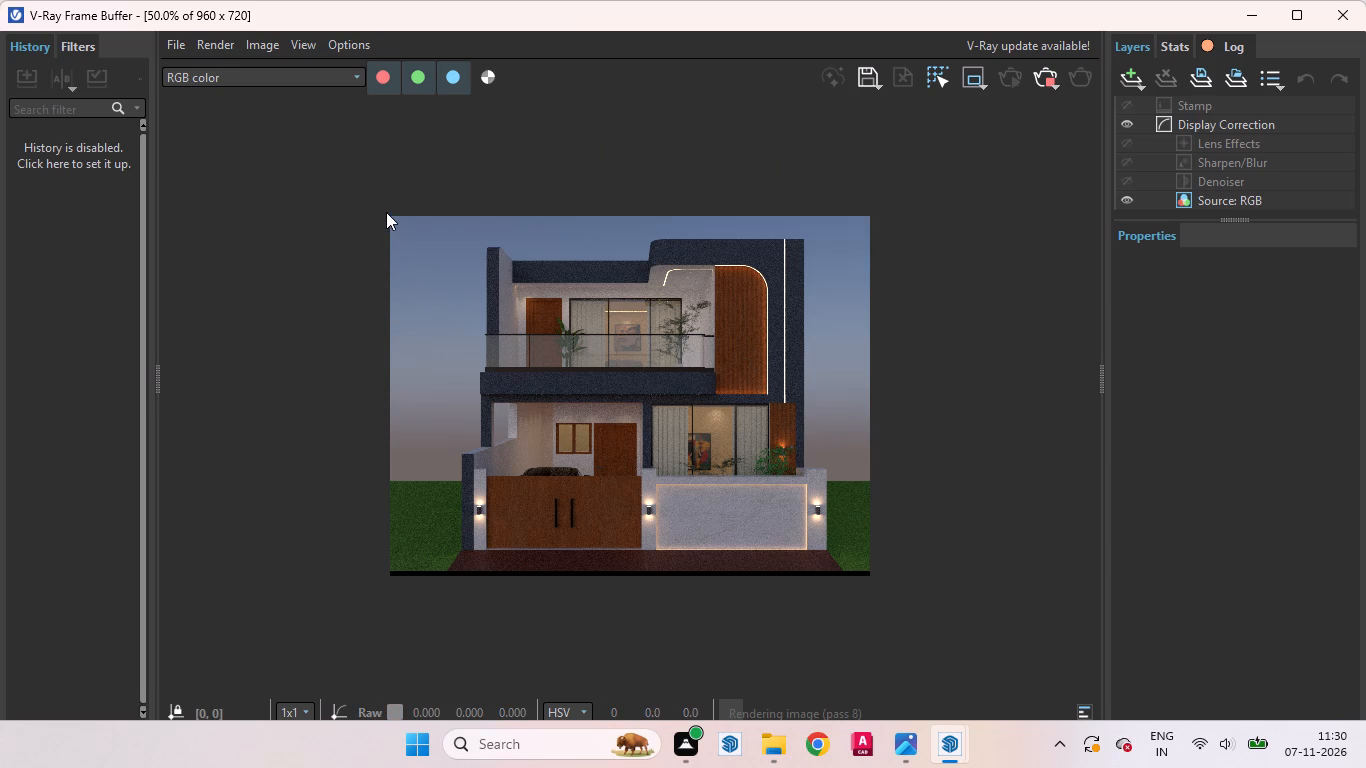
# Re-examine the progressing render, checking the upper facade, ground-floor windows, planting, gate and illuminated boundary wall.
pyautogui.moveTo(358, 177); pyautogui.dragTo(865, 542)
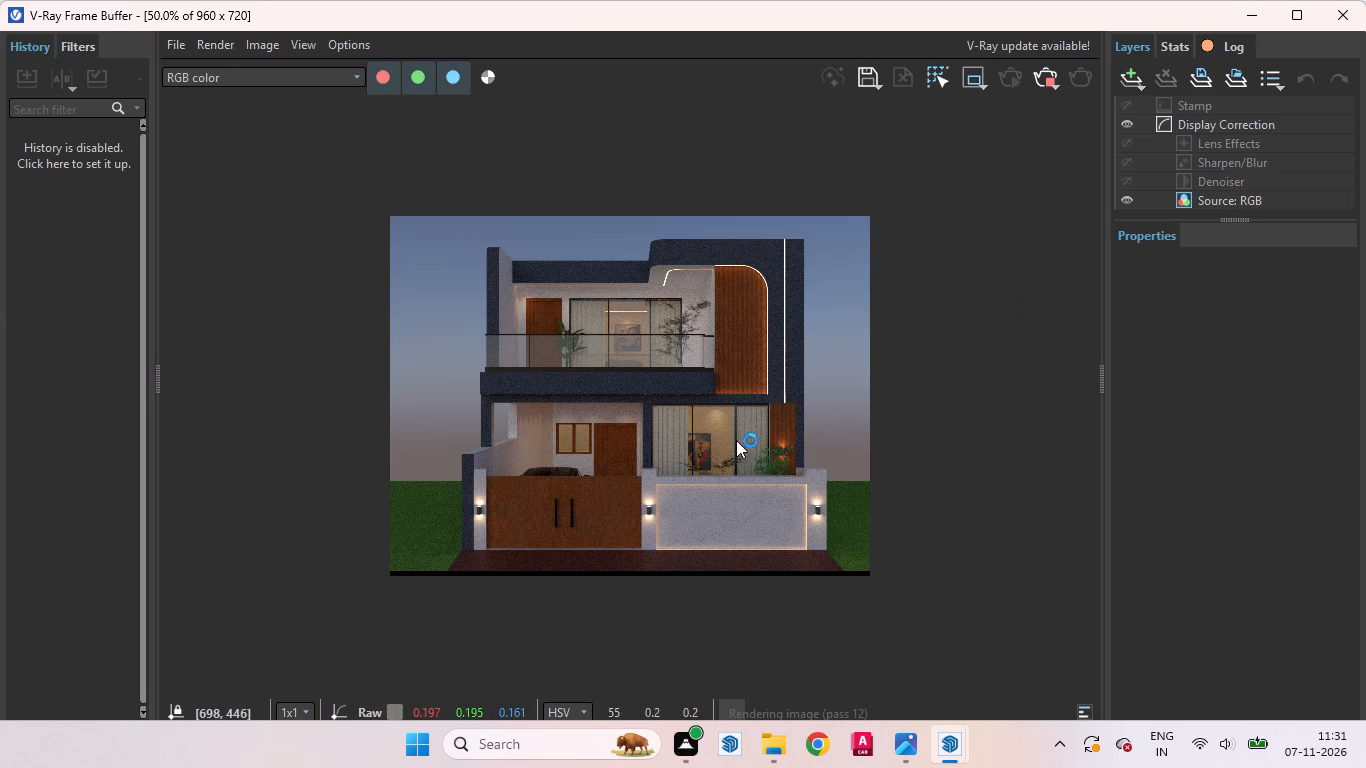
pyautogui.scroll(1, 674, 475)
pyautogui.scroll(-1, 771, 507)
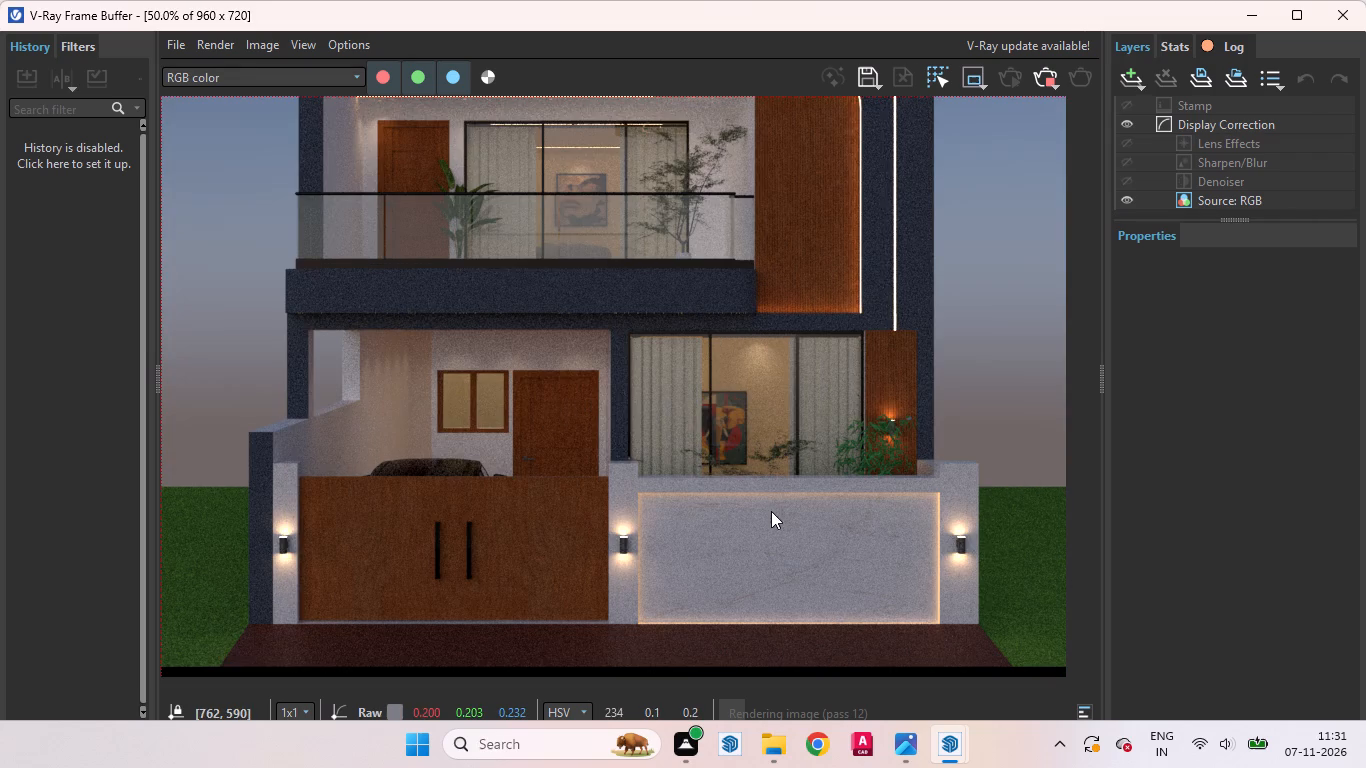
pyautogui.scroll(1, 689, 409)
pyautogui.scroll(-1, 775, 479)
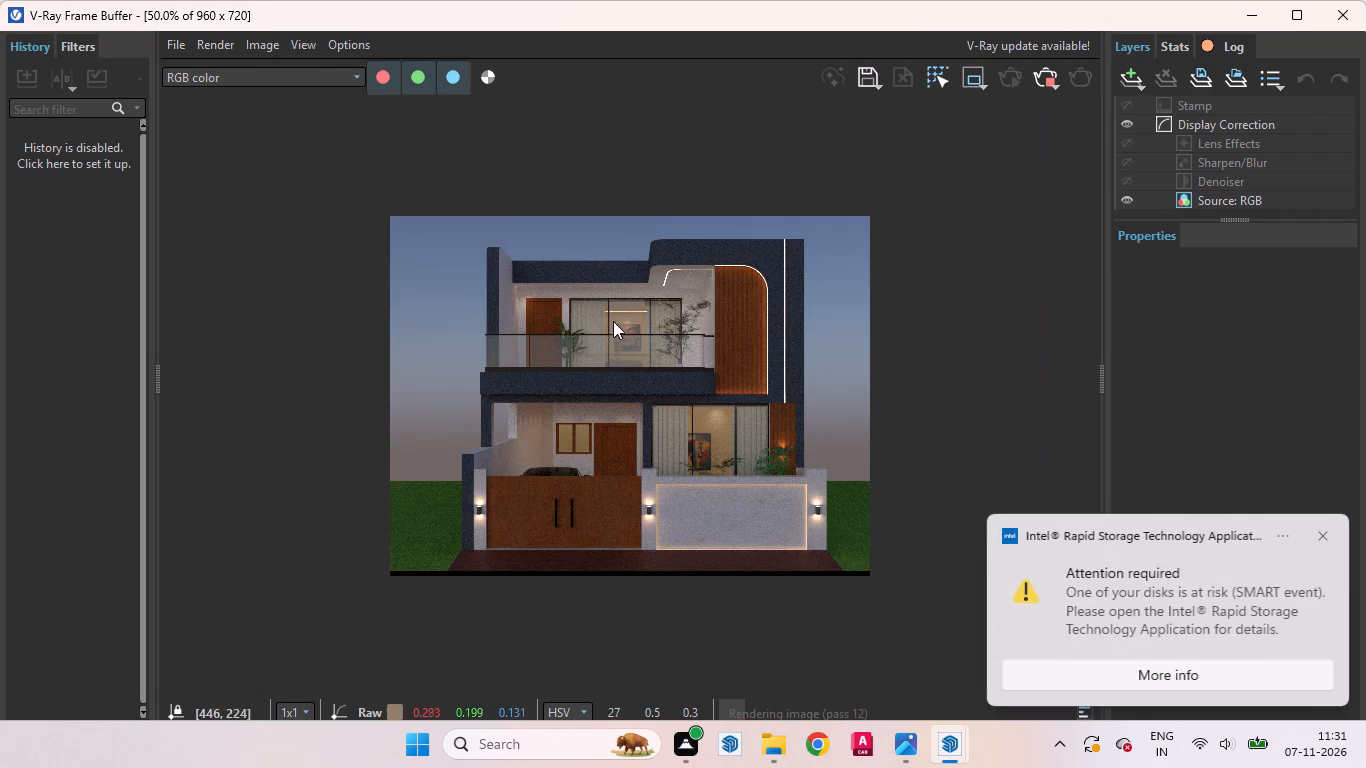
pyautogui.scroll(1, 613, 317)
pyautogui.click(1324, 538)
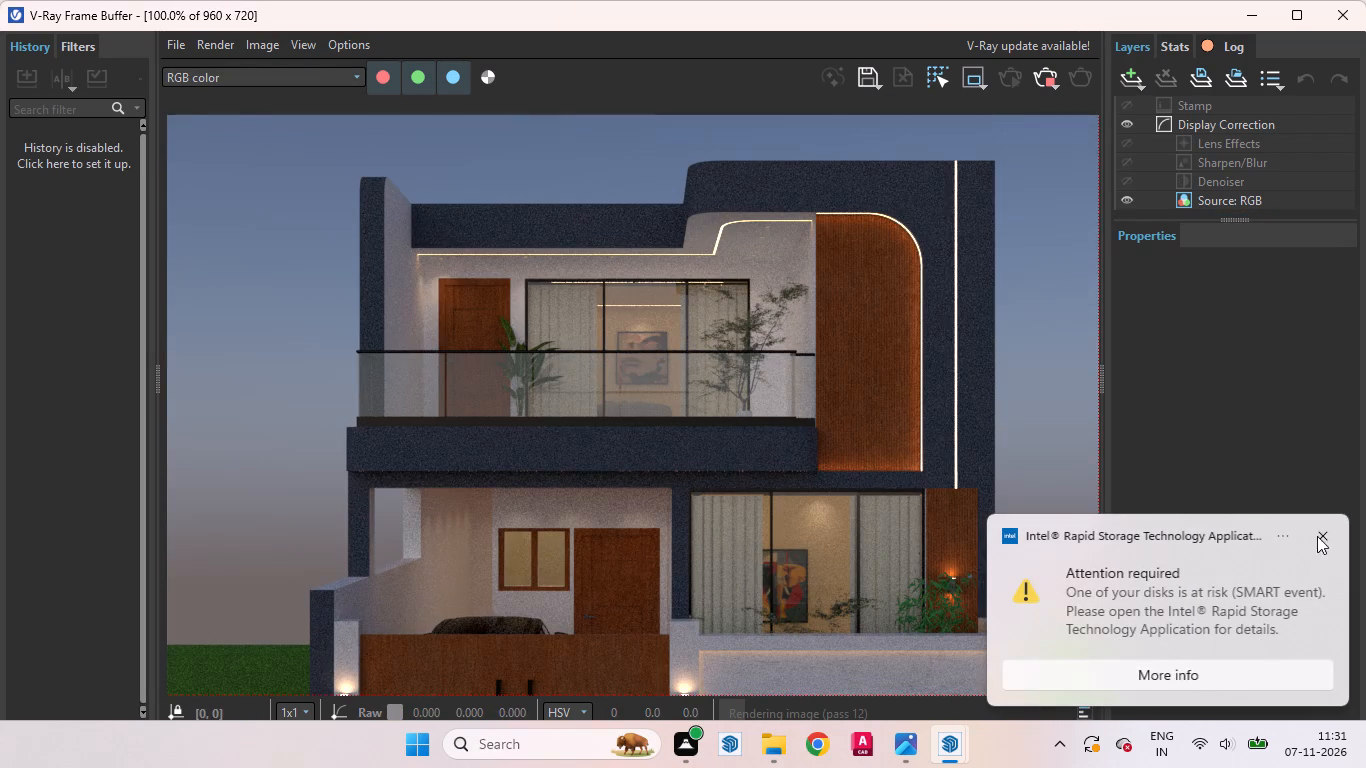
pyautogui.scroll(-1, 638, 301)
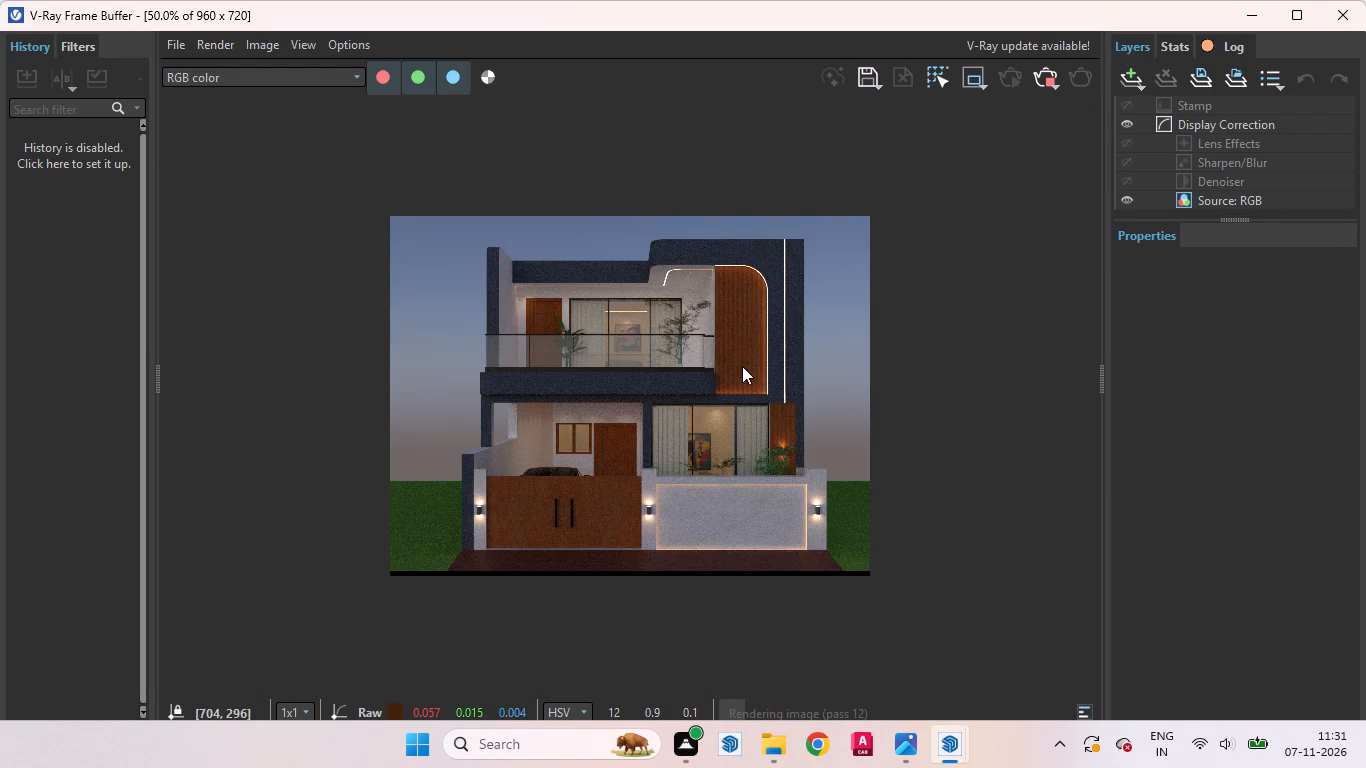
pyautogui.scroll(1, 745, 363)
pyautogui.scroll(-1, 742, 364)
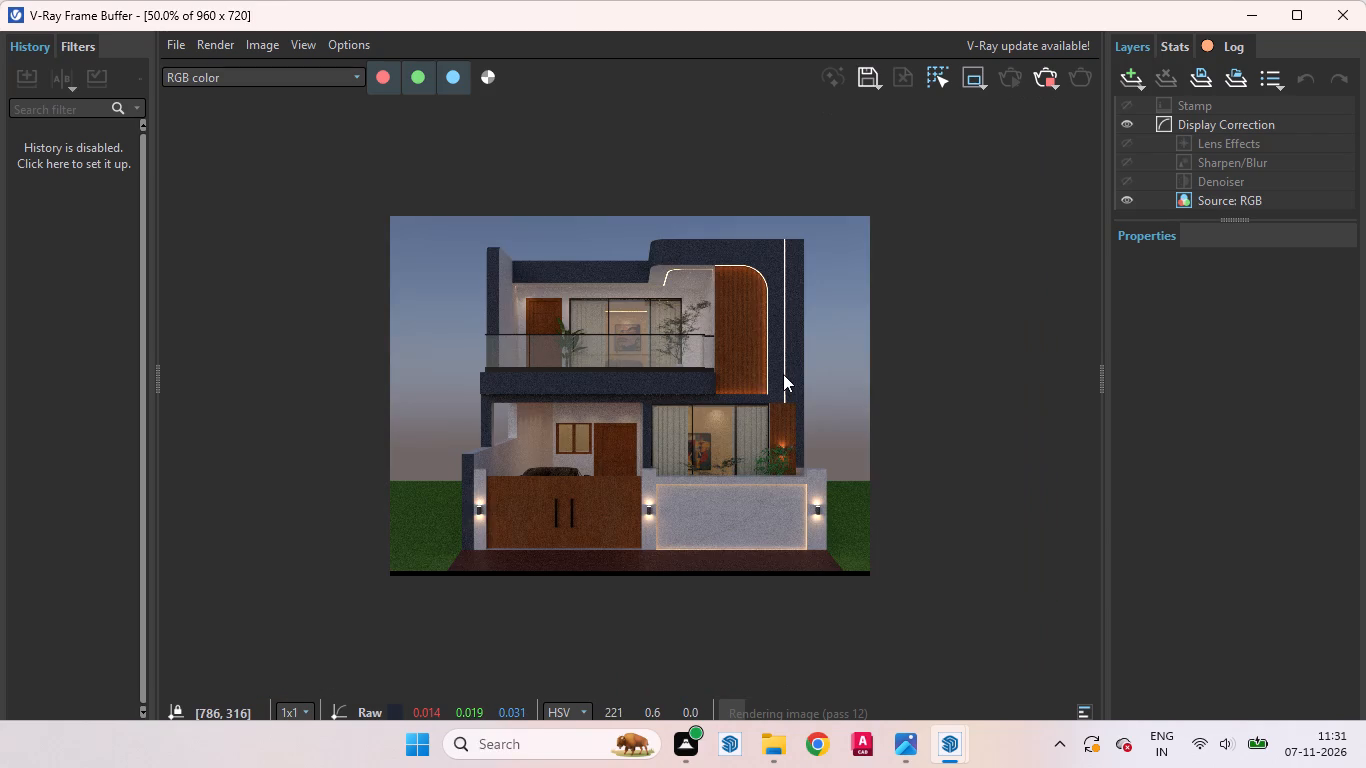
pyautogui.scroll(1, 752, 477)
pyautogui.scroll(1, 868, 472)
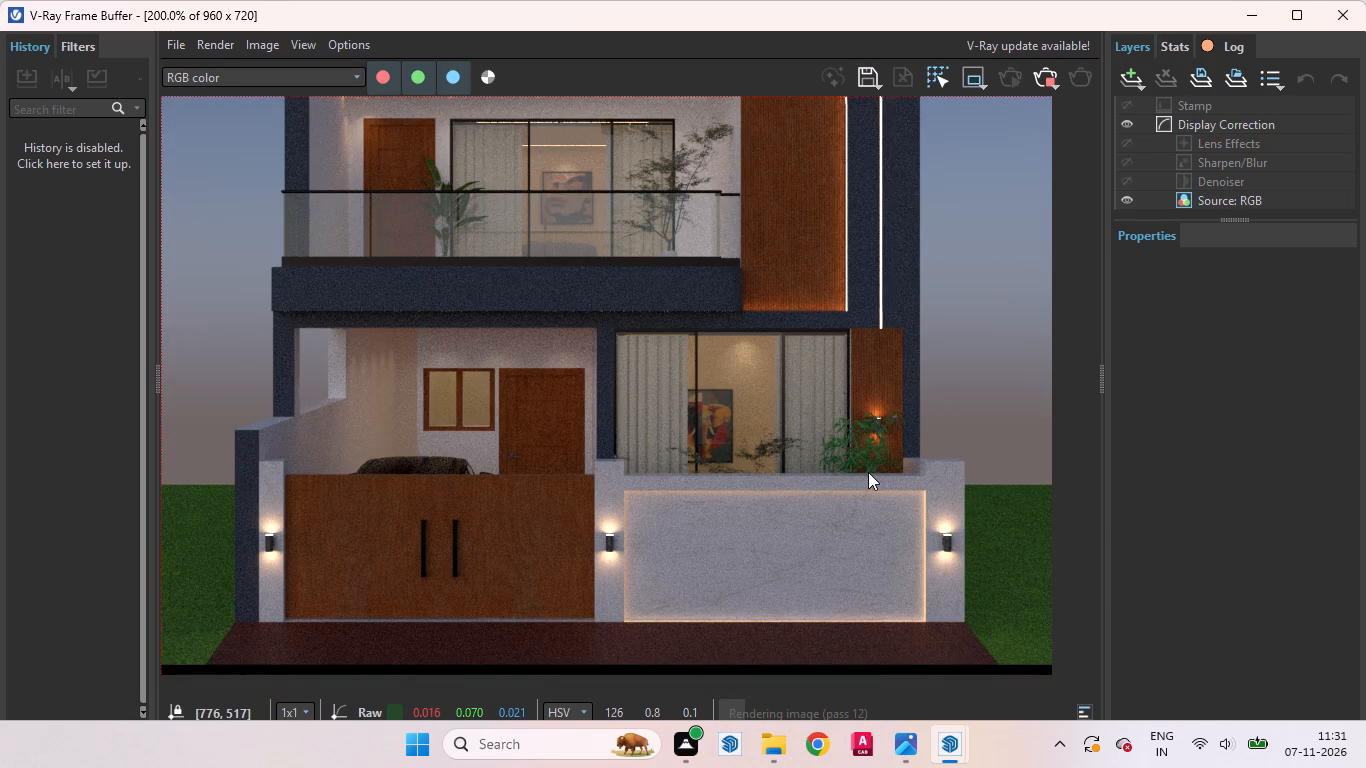
pyautogui.scroll(-1, 812, 500)
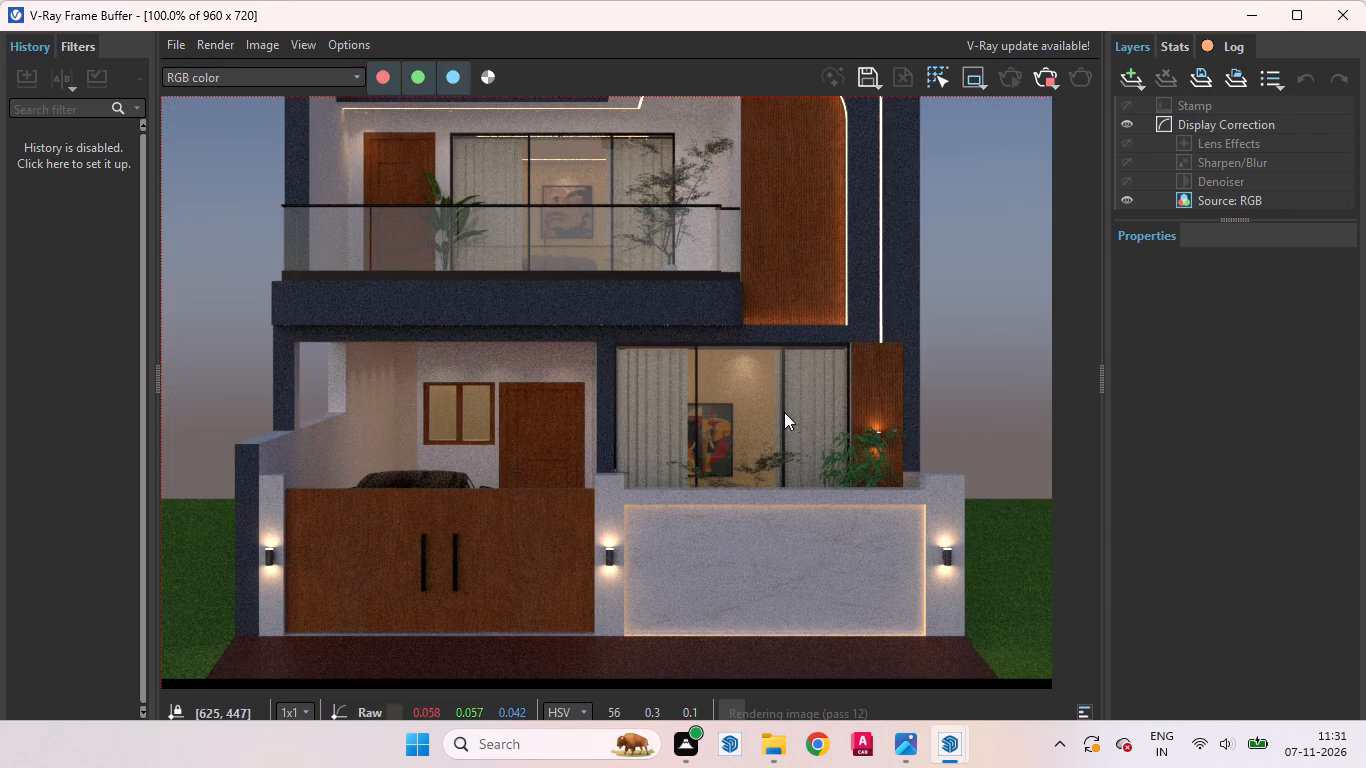
pyautogui.scroll(-1, 739, 443)
pyautogui.scroll(1, 690, 393)
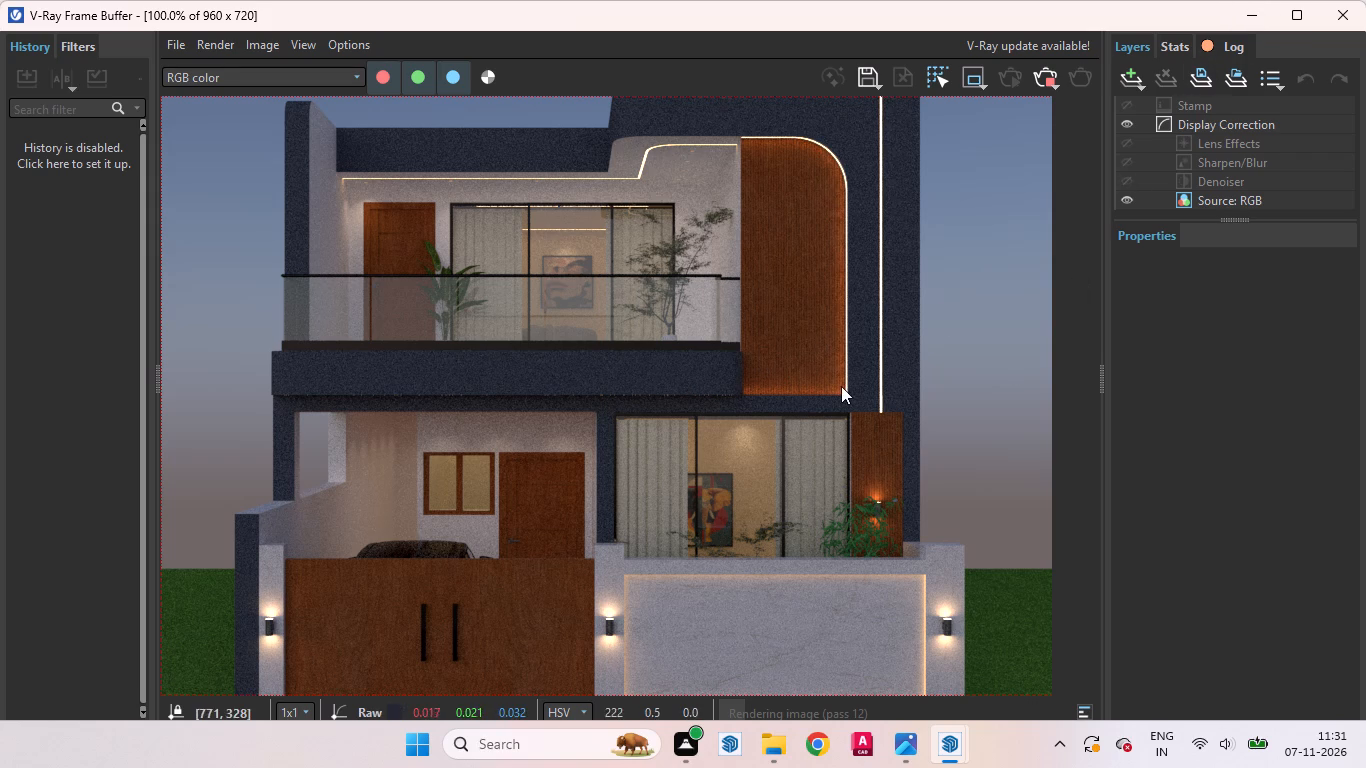
pyautogui.scroll(-1, 841, 386)
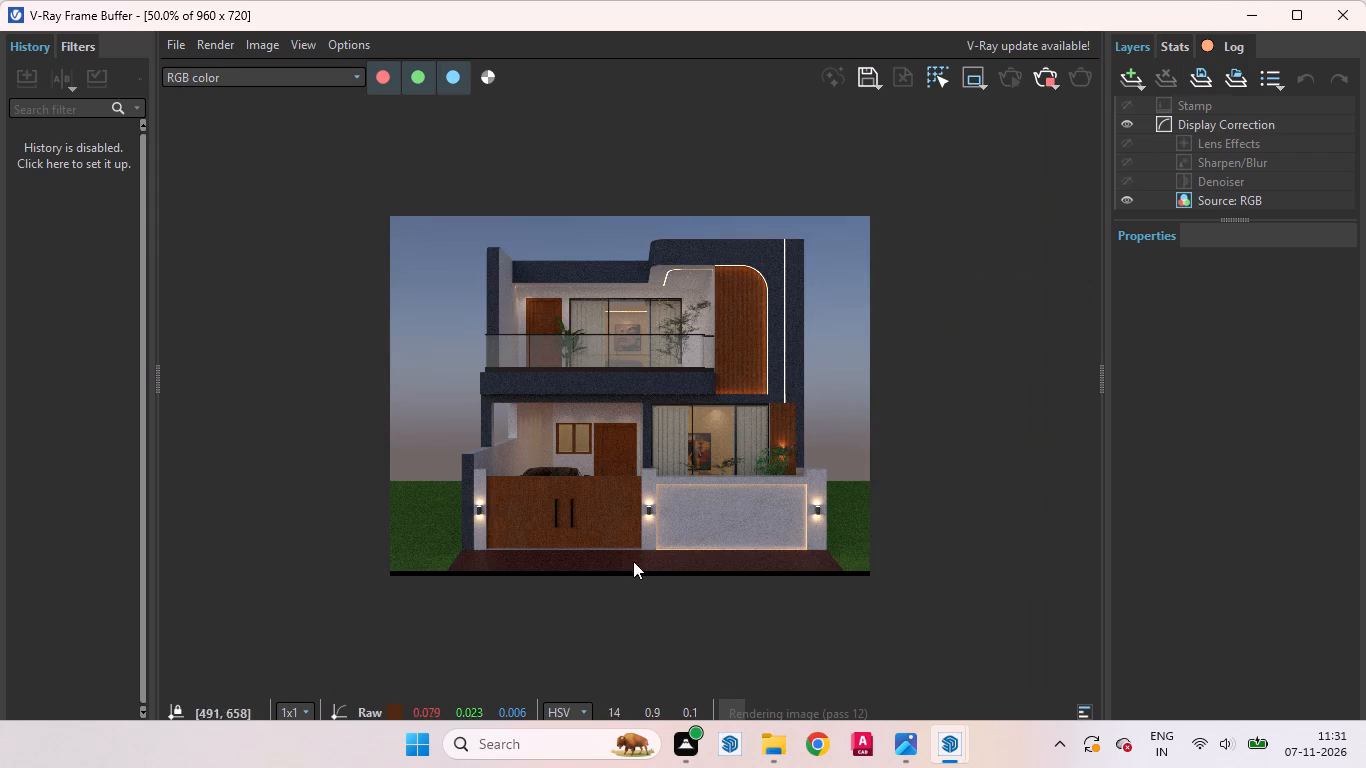
# Open the V-Ray log, review its latest render entries and minimise the log window.
pyautogui.click(1082, 713)
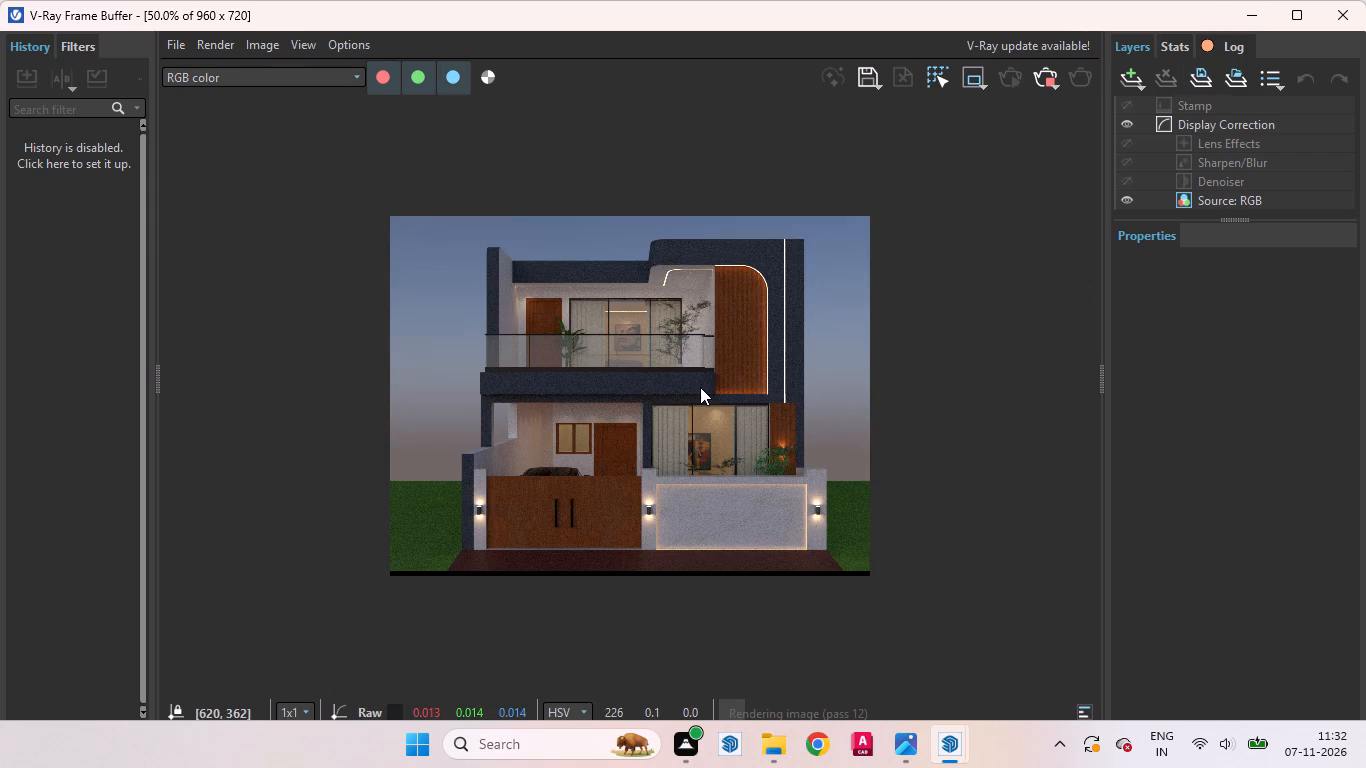
pyautogui.scroll(-6, 767, 525)
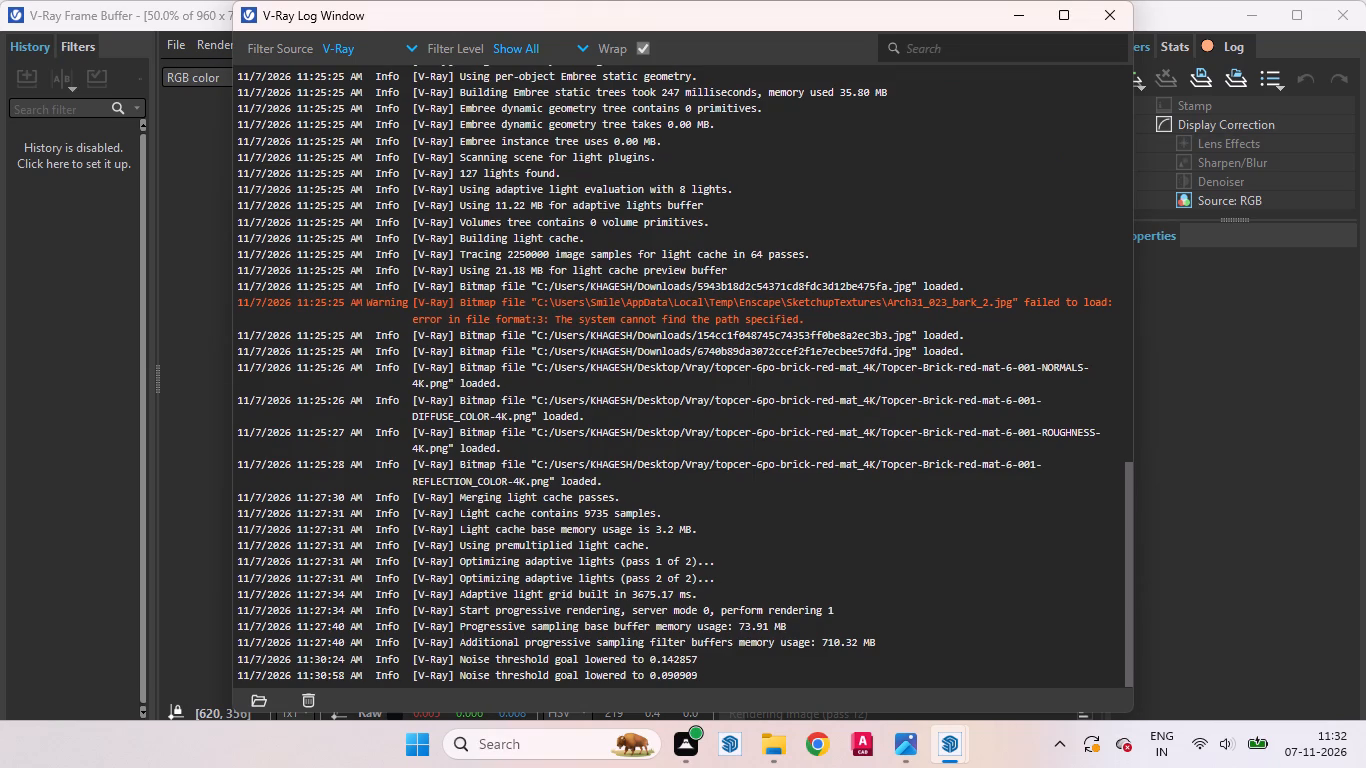
pyautogui.scroll(-3, 767, 525)
pyautogui.moveTo(732, 677); pyautogui.dragTo(419, 532)
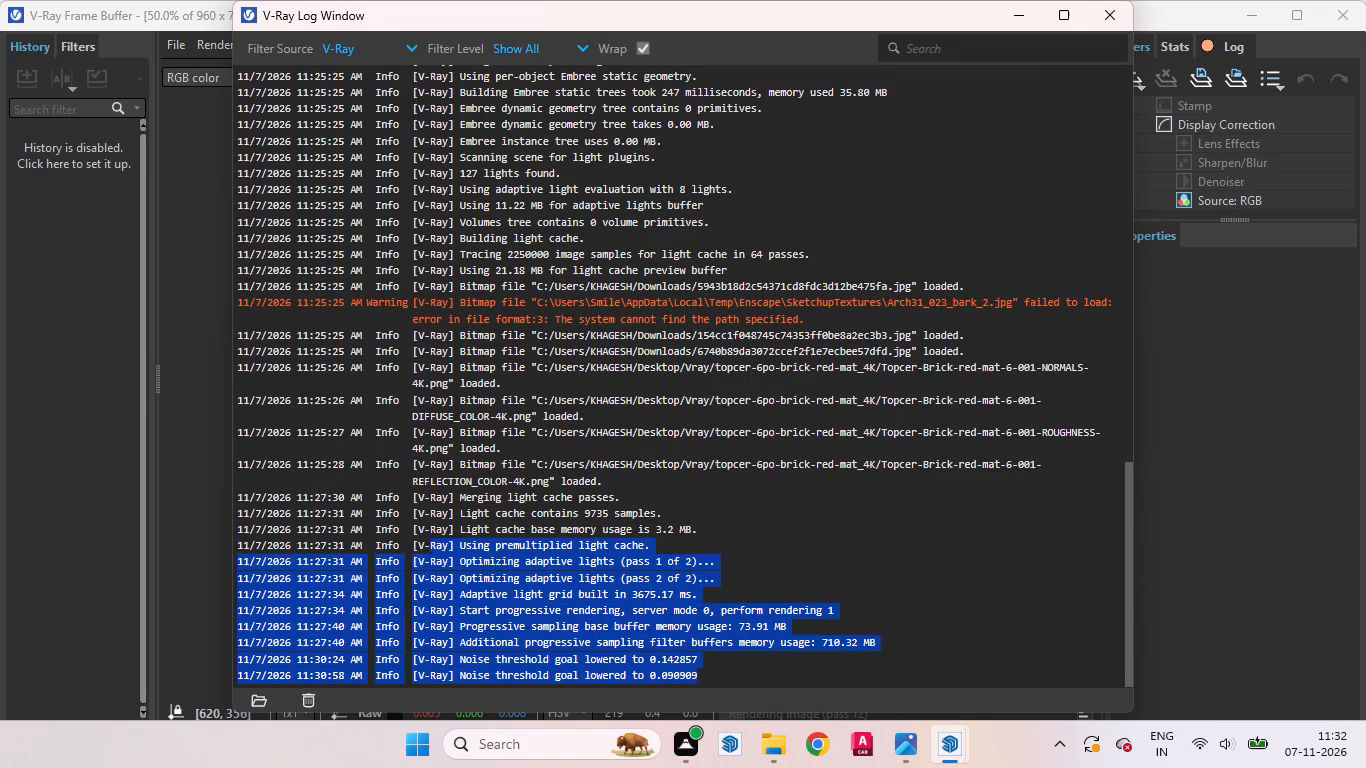
pyautogui.moveTo(419, 532); pyautogui.dragTo(481, 523)
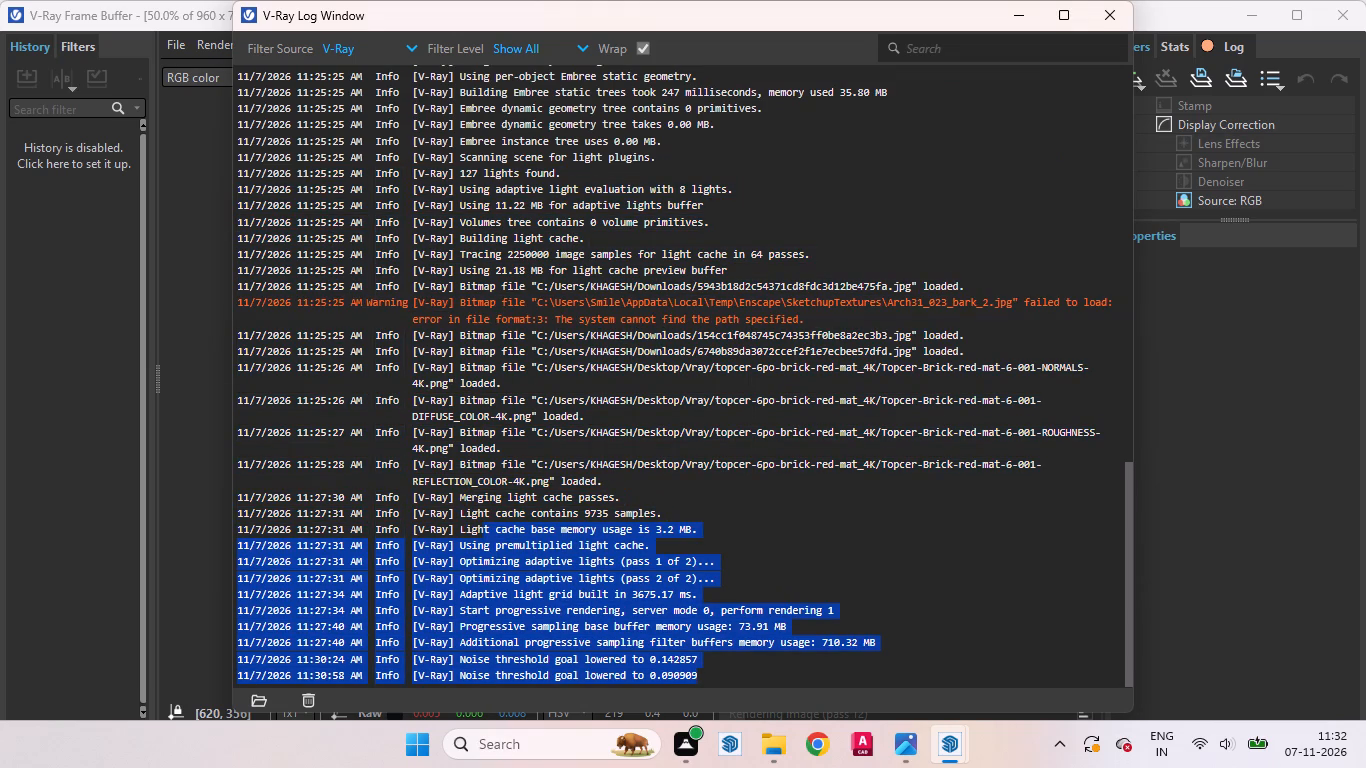
pyautogui.click(773, 531)
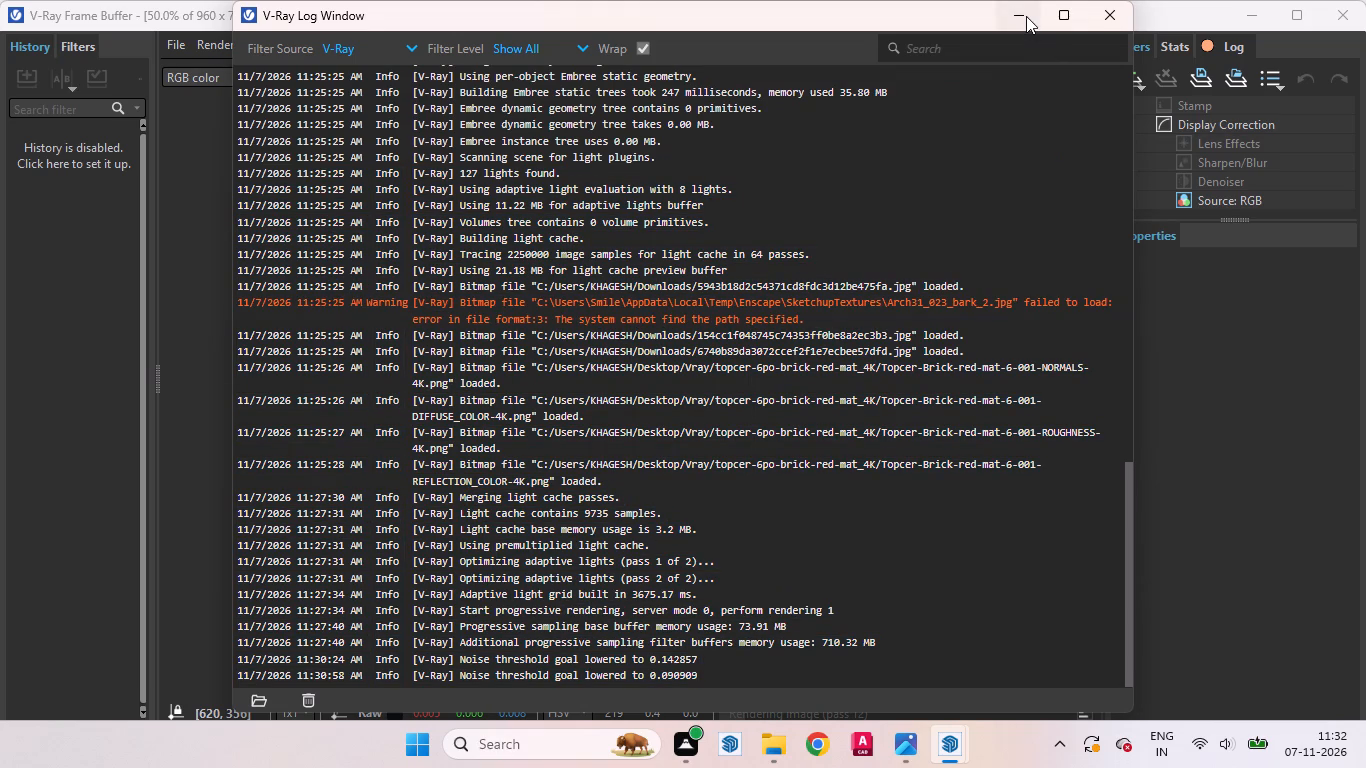
pyautogui.click(1026, 16)
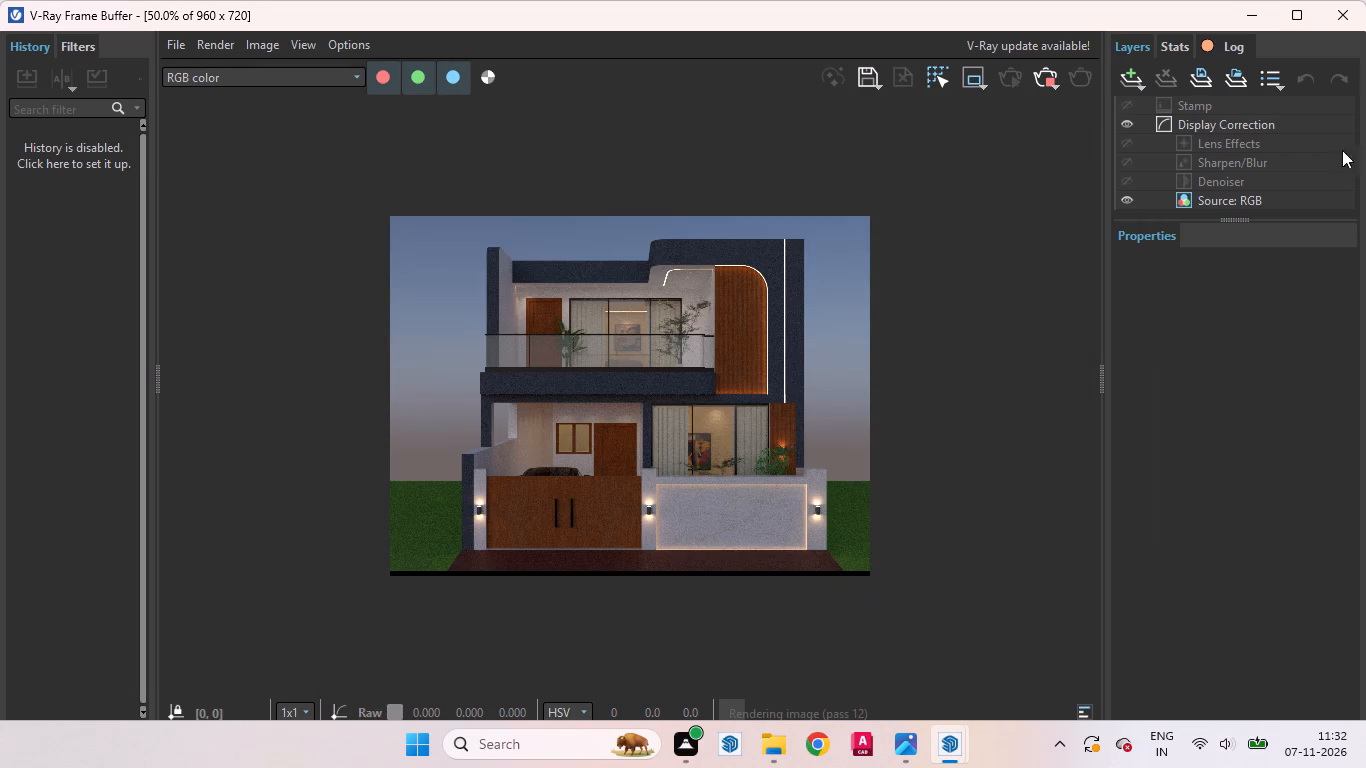
# Minimise the V-Ray Frame Buffer and examine the SketchUp model's front, focusing on the carport, car and wooden gate.
pyautogui.click(1248, 14)
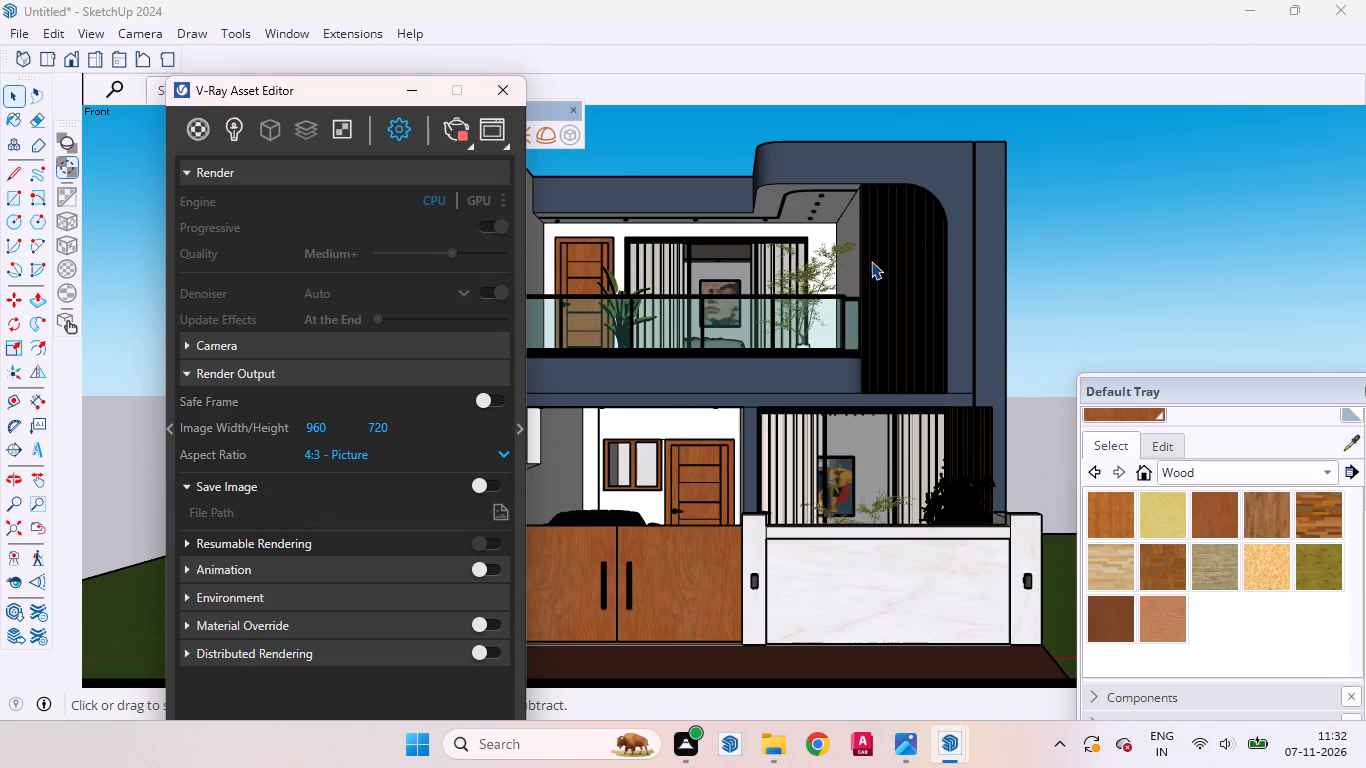
pyautogui.scroll(-6, 901, 295)
pyautogui.scroll(1, 941, 290)
pyautogui.scroll(-6, 941, 290)
pyautogui.moveTo(913, 362); pyautogui.dragTo(875, 491, button='middle')
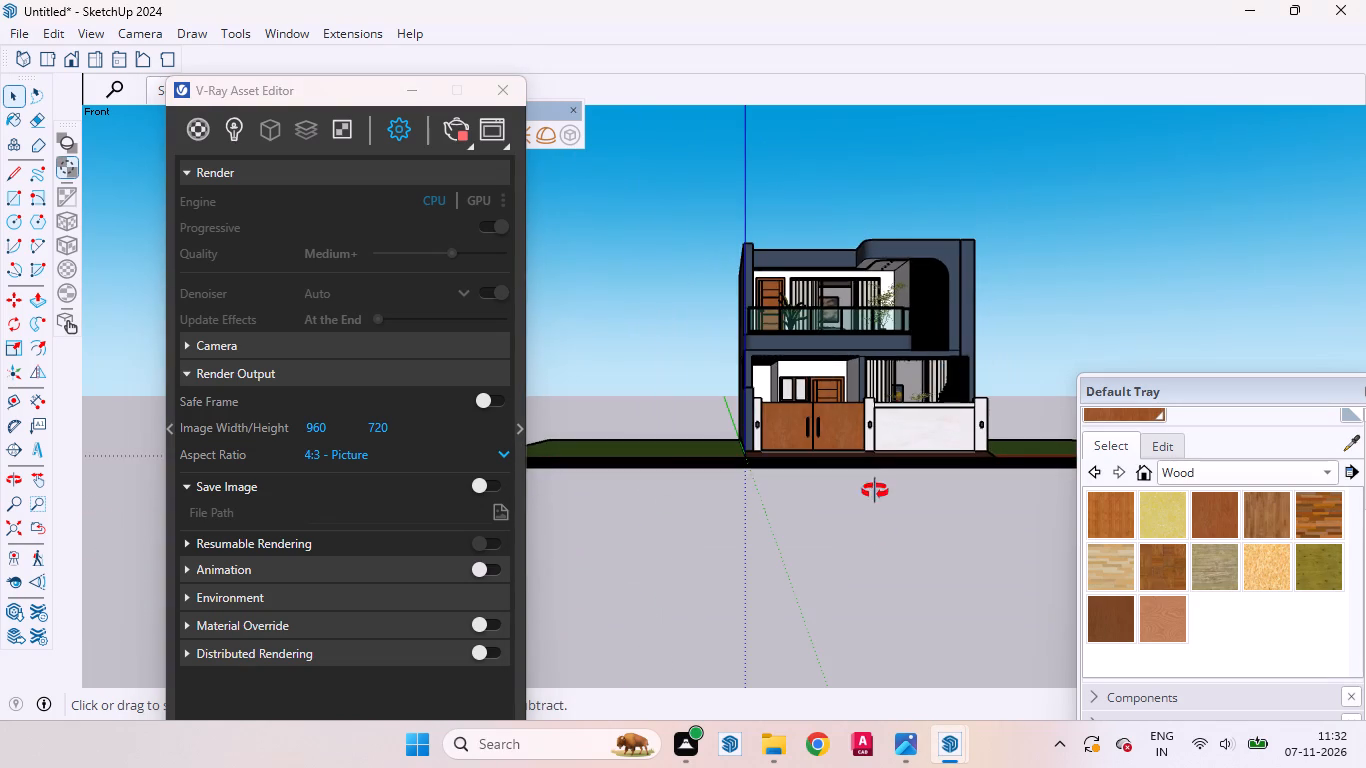
pyautogui.moveTo(875, 491); pyautogui.dragTo(861, 597, button='middle')
pyautogui.scroll(19, 846, 478)
pyautogui.moveTo(795, 417); pyautogui.dragTo(800, 417, button='middle')
pyautogui.scroll(1, 795, 417)
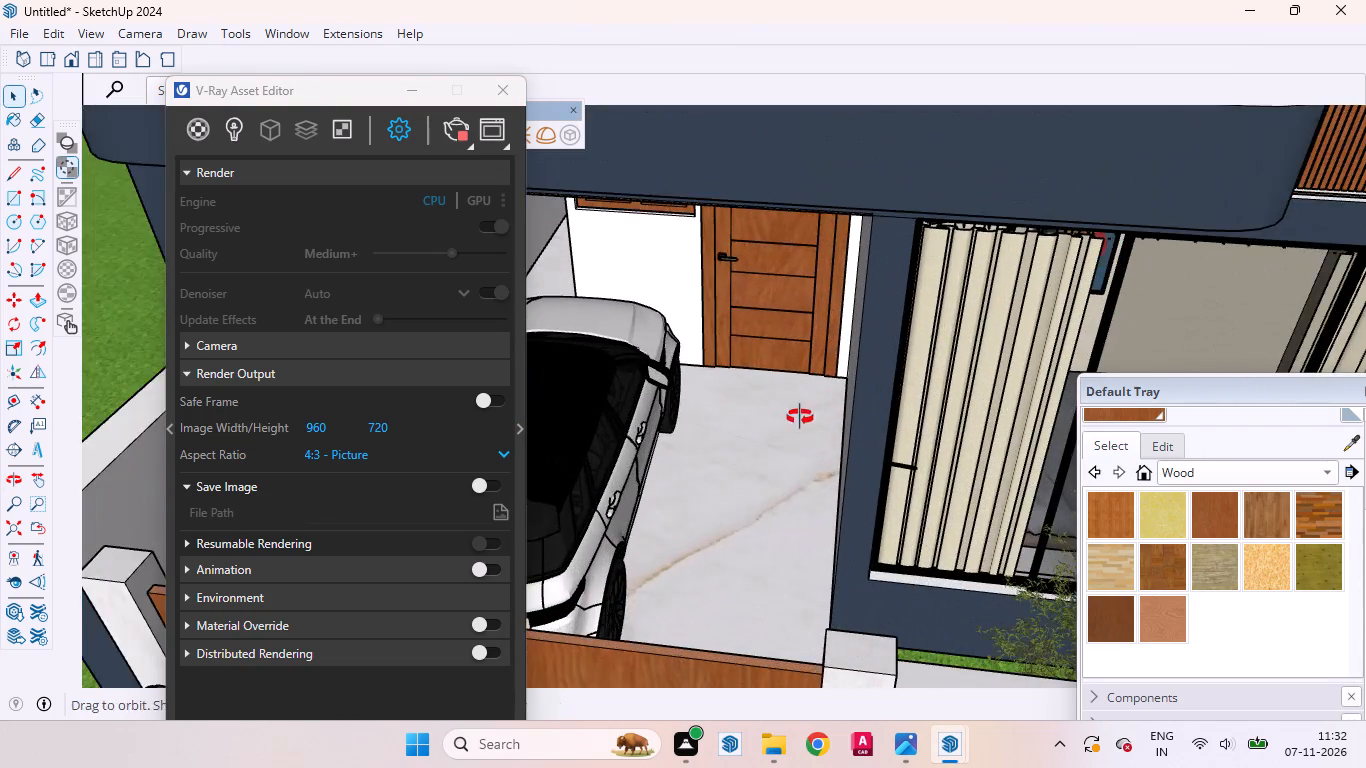
pyautogui.moveTo(800, 417); pyautogui.dragTo(981, 355, button='middle')
pyautogui.scroll(-13, 926, 385)
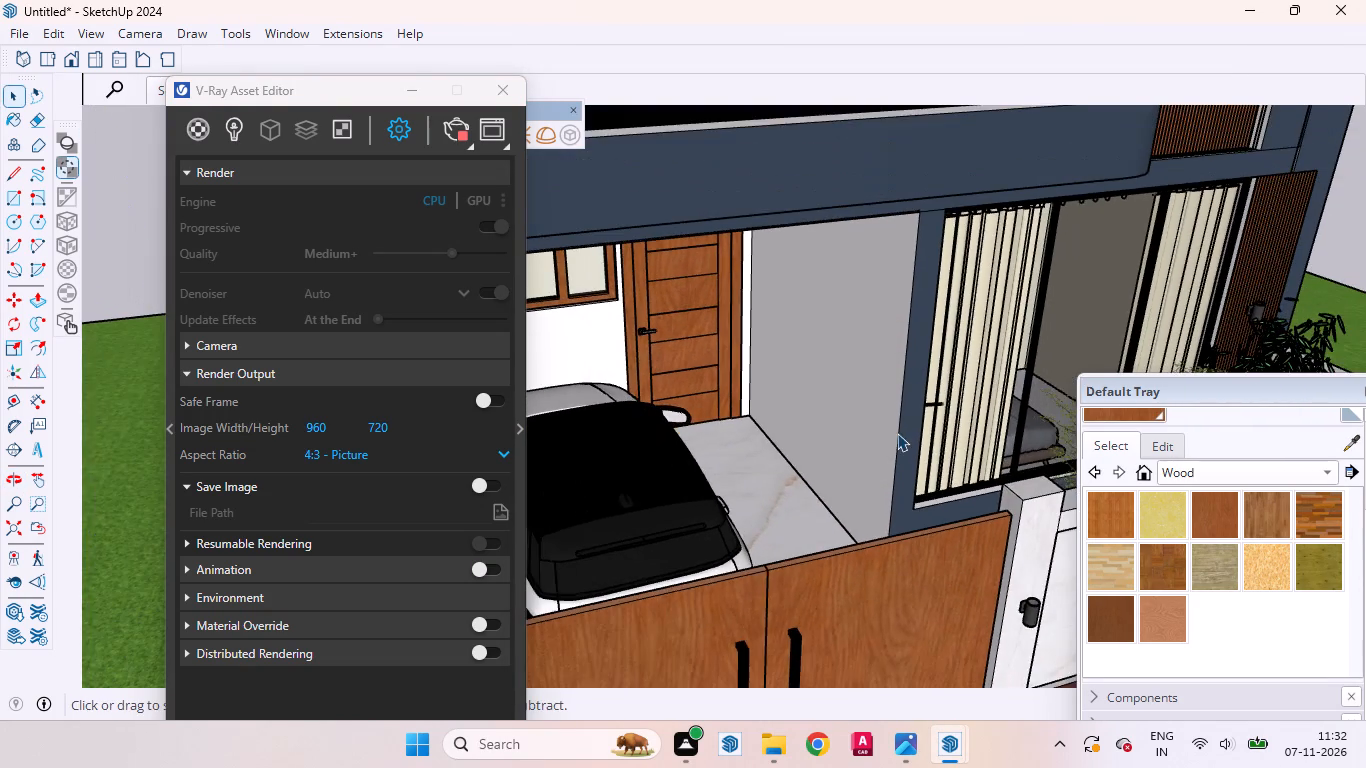
pyautogui.moveTo(894, 439); pyautogui.dragTo(810, 443, button='middle')
pyautogui.scroll(-11, 911, 446)
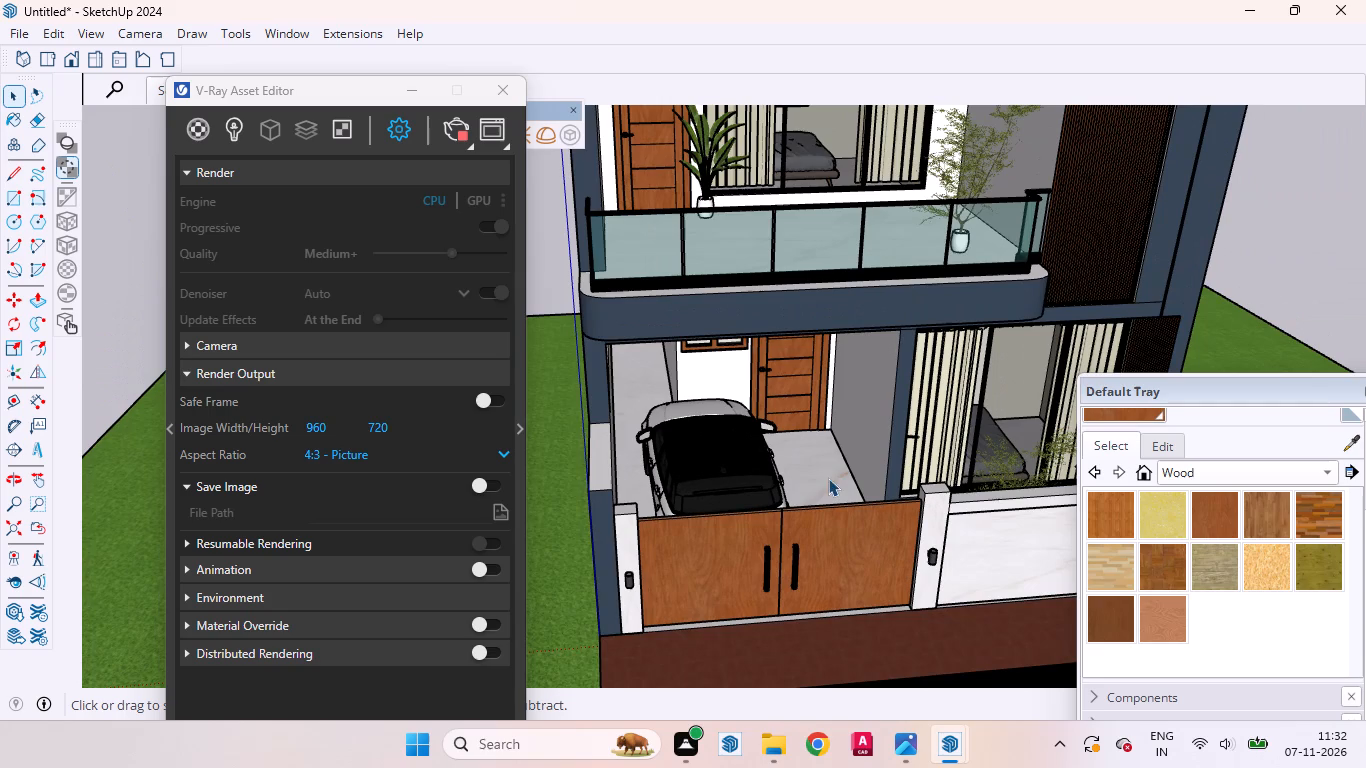
pyautogui.scroll(2, 800, 482)
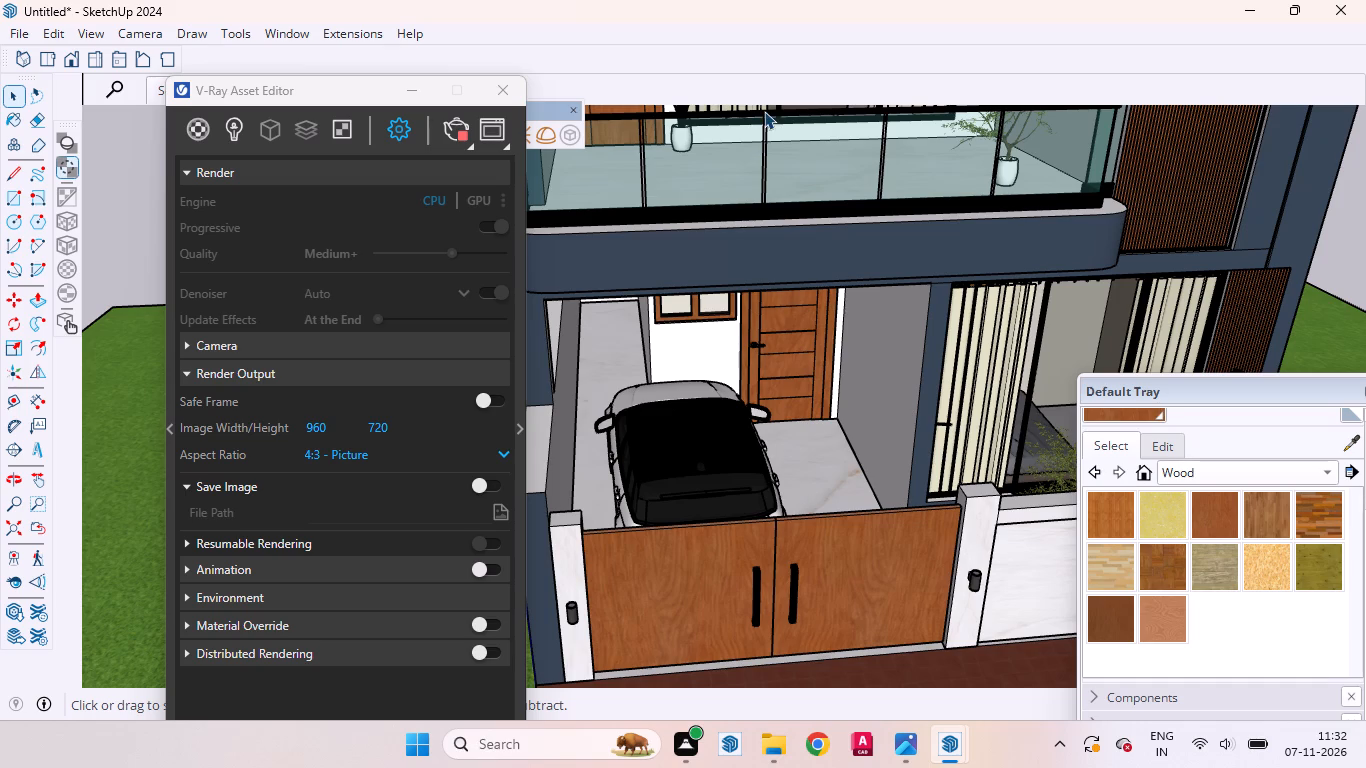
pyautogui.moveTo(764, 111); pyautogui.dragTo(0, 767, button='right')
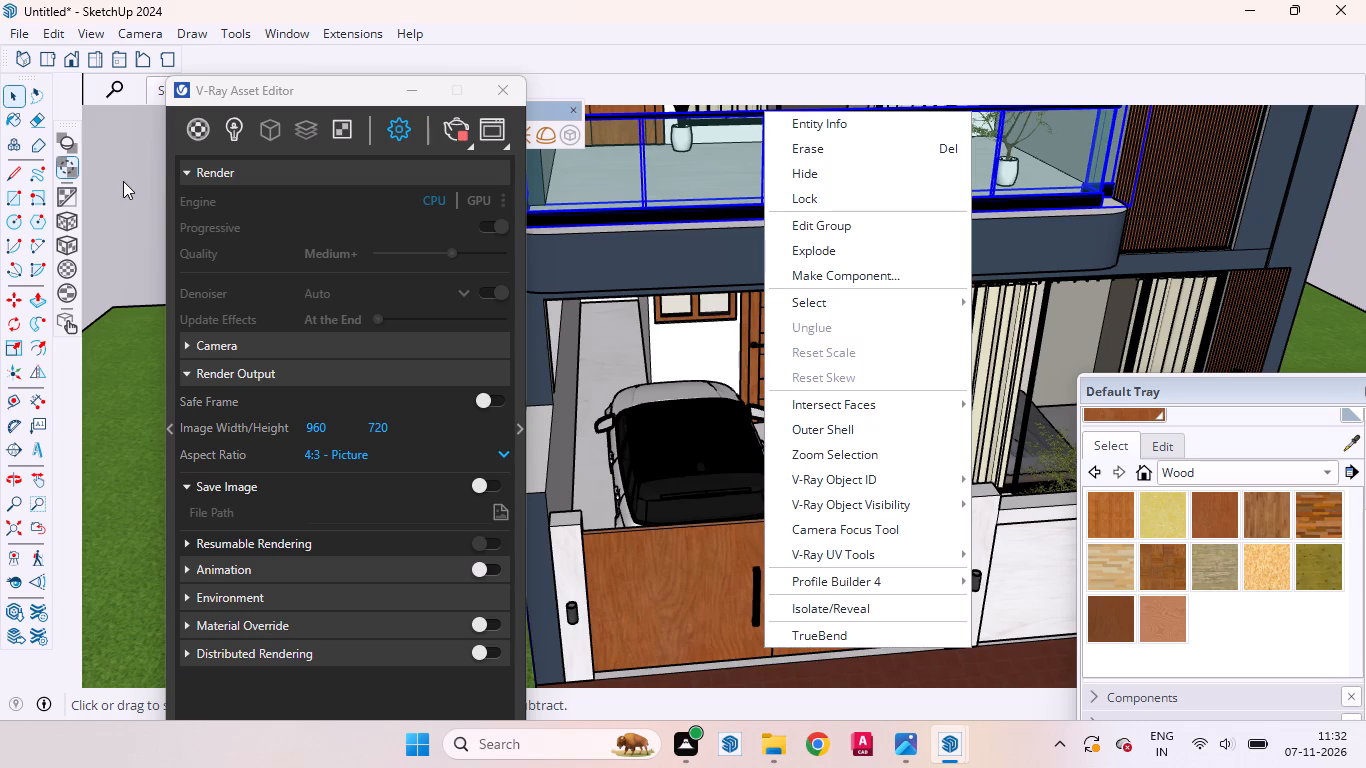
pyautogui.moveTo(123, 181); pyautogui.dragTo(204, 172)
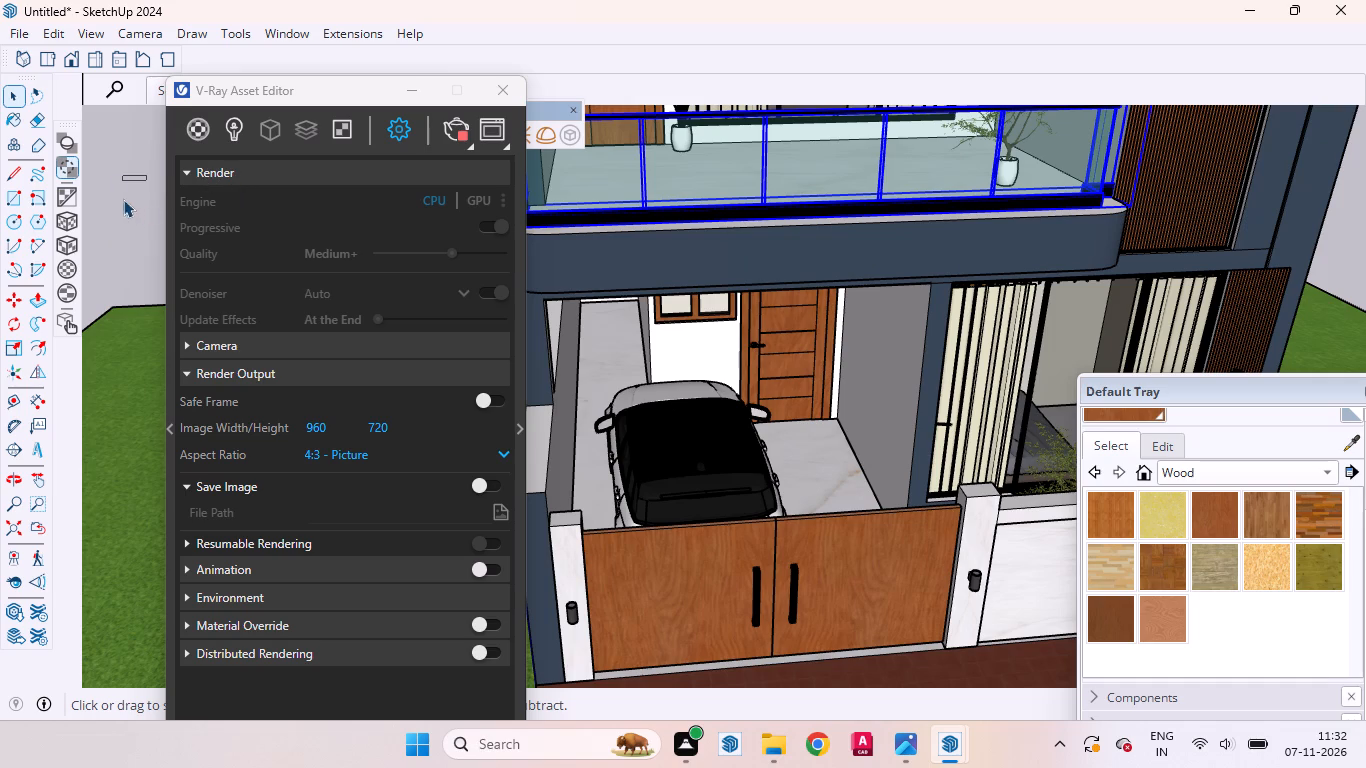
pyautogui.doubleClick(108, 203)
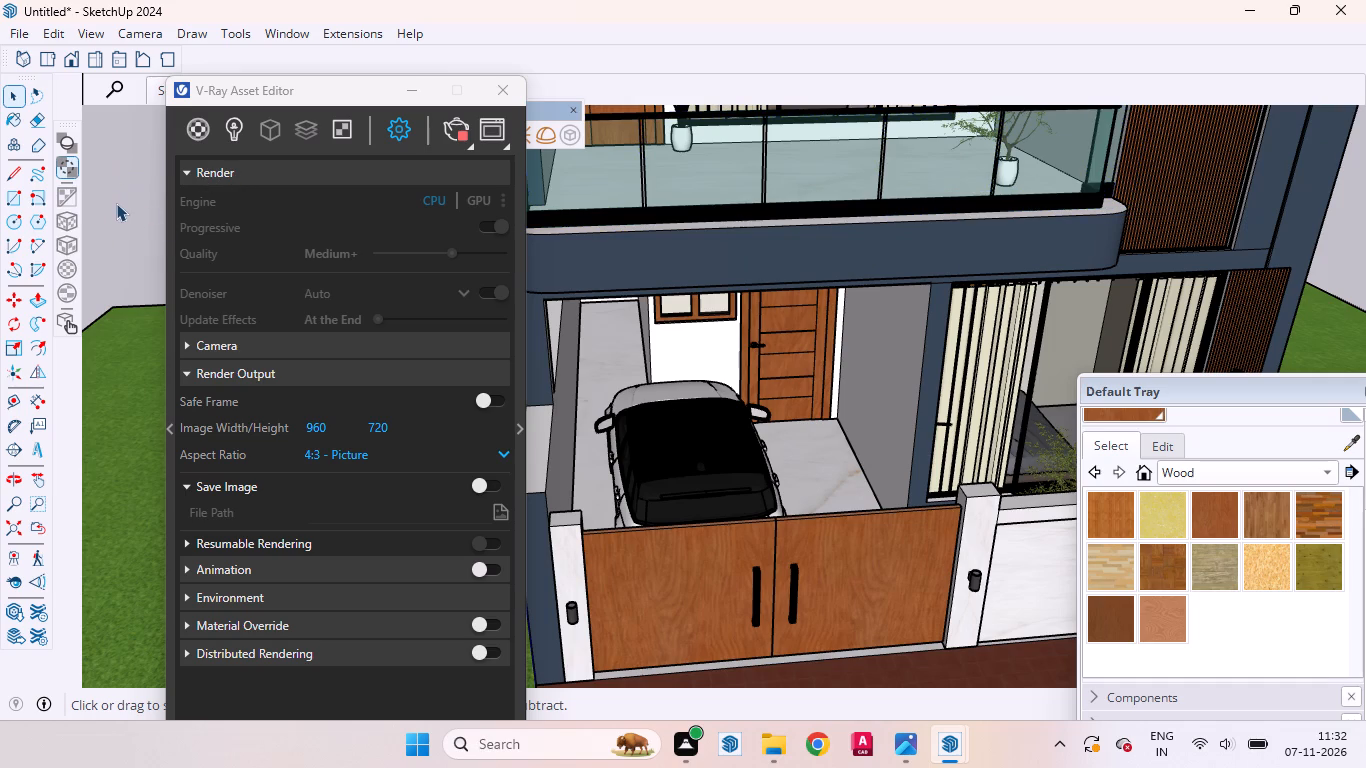
# Minimise the V-Ray Asset Editor to clear the view of the model.
pyautogui.click(426, 95)
pyautogui.click(238, 196)
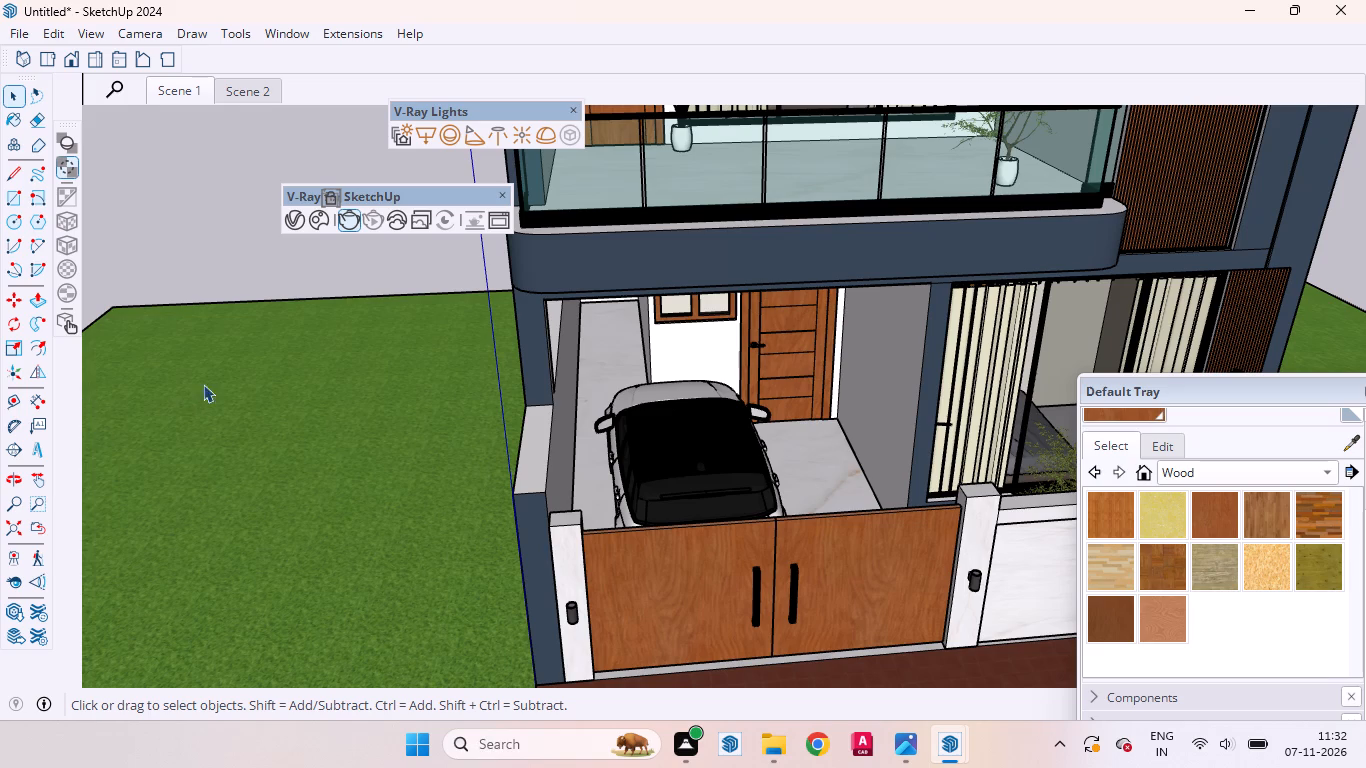
# Examine the house exterior from above, from the side and at street level, closing in on the marble boundary wall beside the gate.
pyautogui.scroll(-5, 344, 343)
pyautogui.moveTo(396, 369); pyautogui.dragTo(611, 447, button='middle')
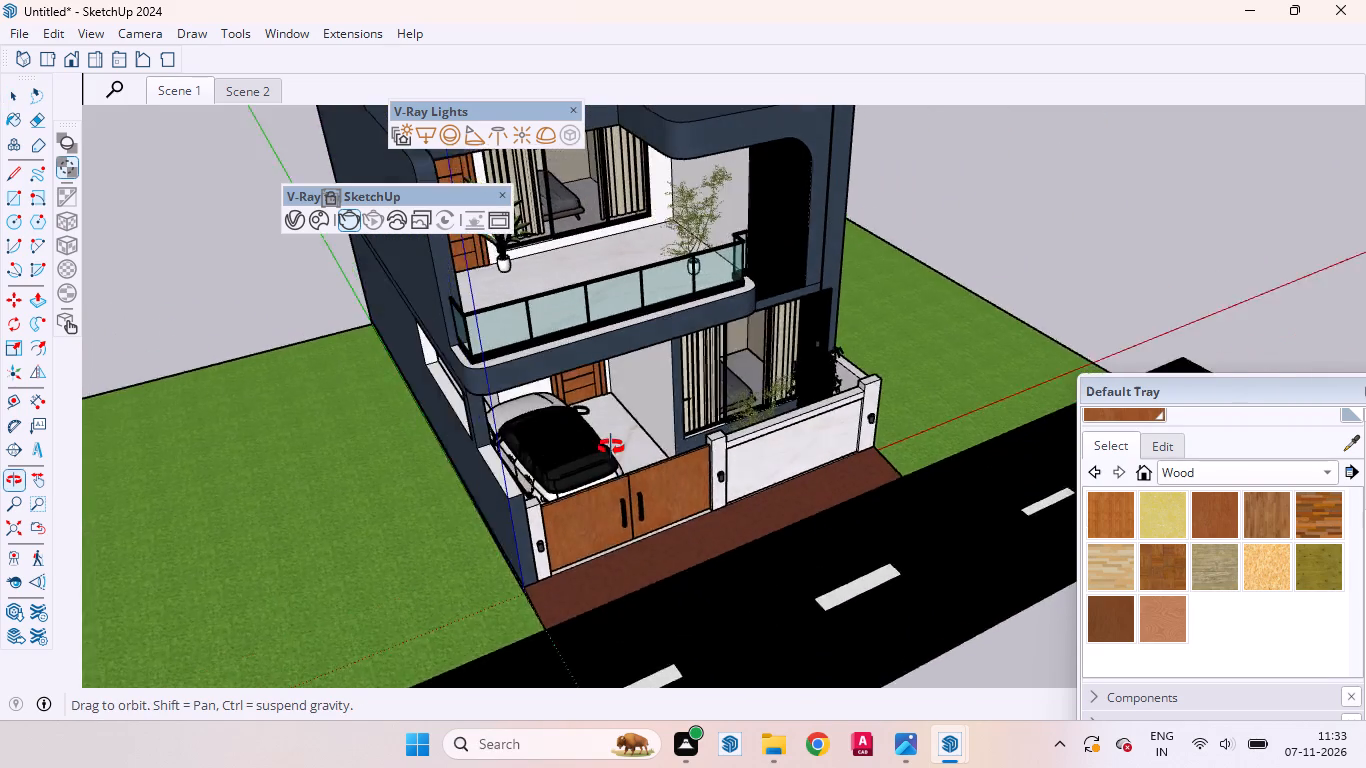
pyautogui.moveTo(611, 447); pyautogui.dragTo(630, 469, button='middle')
pyautogui.scroll(-10, 630, 469)
pyautogui.scroll(1, 635, 464)
pyautogui.scroll(-2, 635, 464)
pyautogui.moveTo(533, 371); pyautogui.dragTo(573, 343, button='middle')
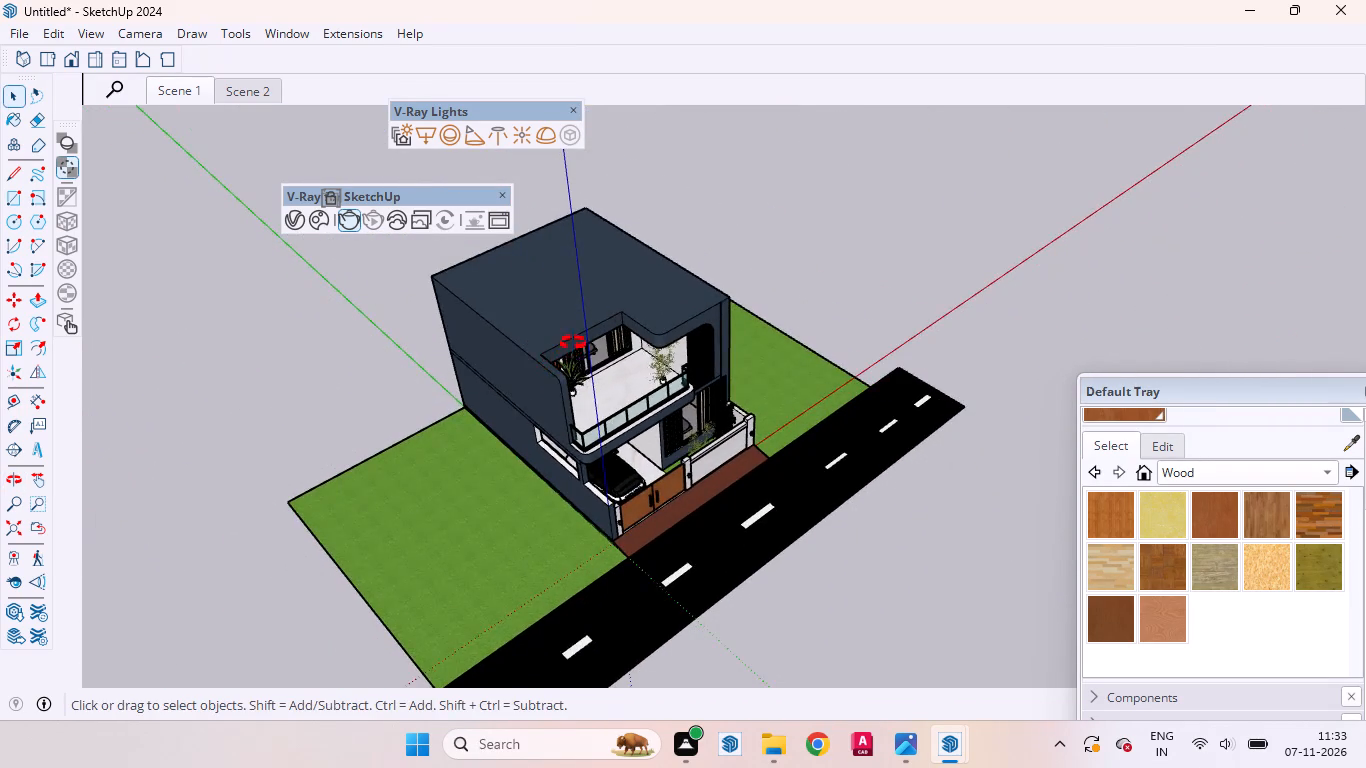
pyautogui.moveTo(573, 343); pyautogui.dragTo(629, 308, button='middle')
pyautogui.scroll(6, 706, 536)
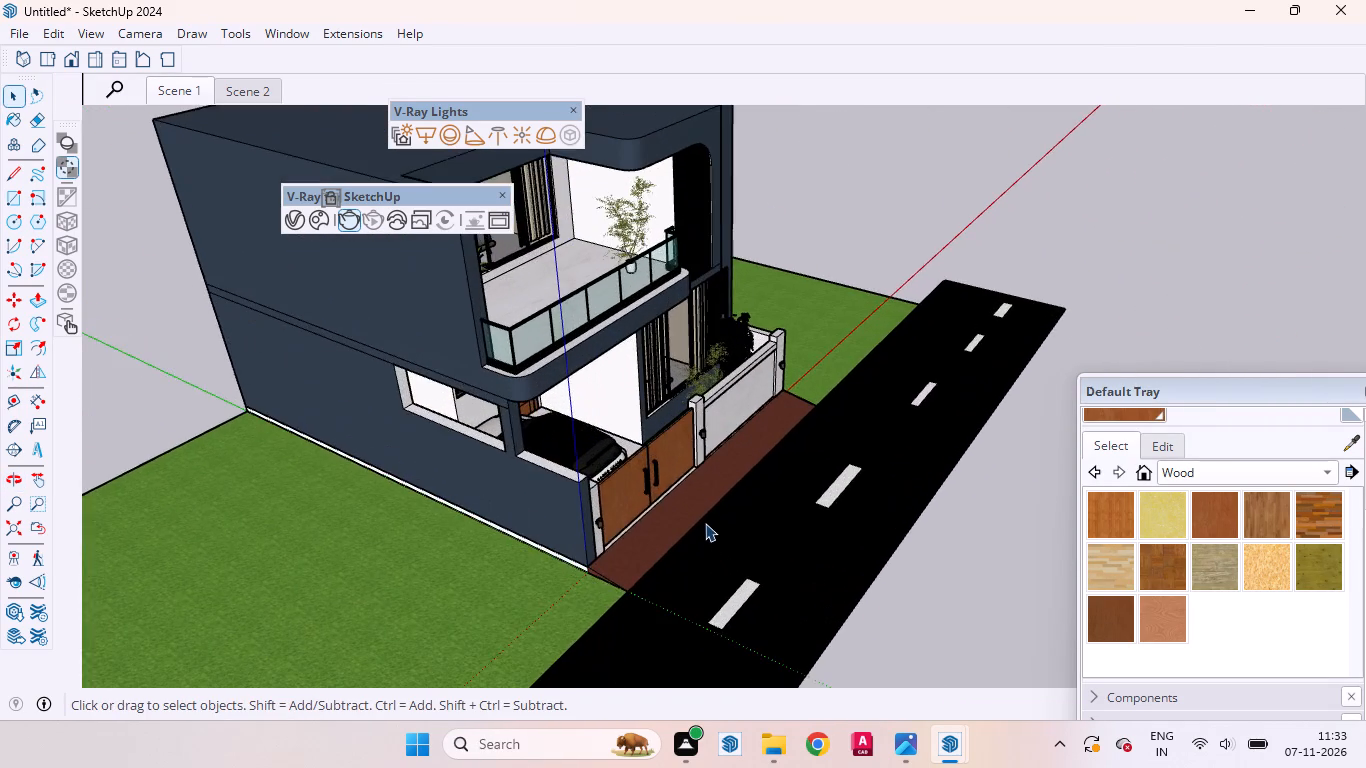
pyautogui.scroll(-5, 703, 502)
pyautogui.moveTo(682, 492); pyautogui.dragTo(461, 270, button='middle')
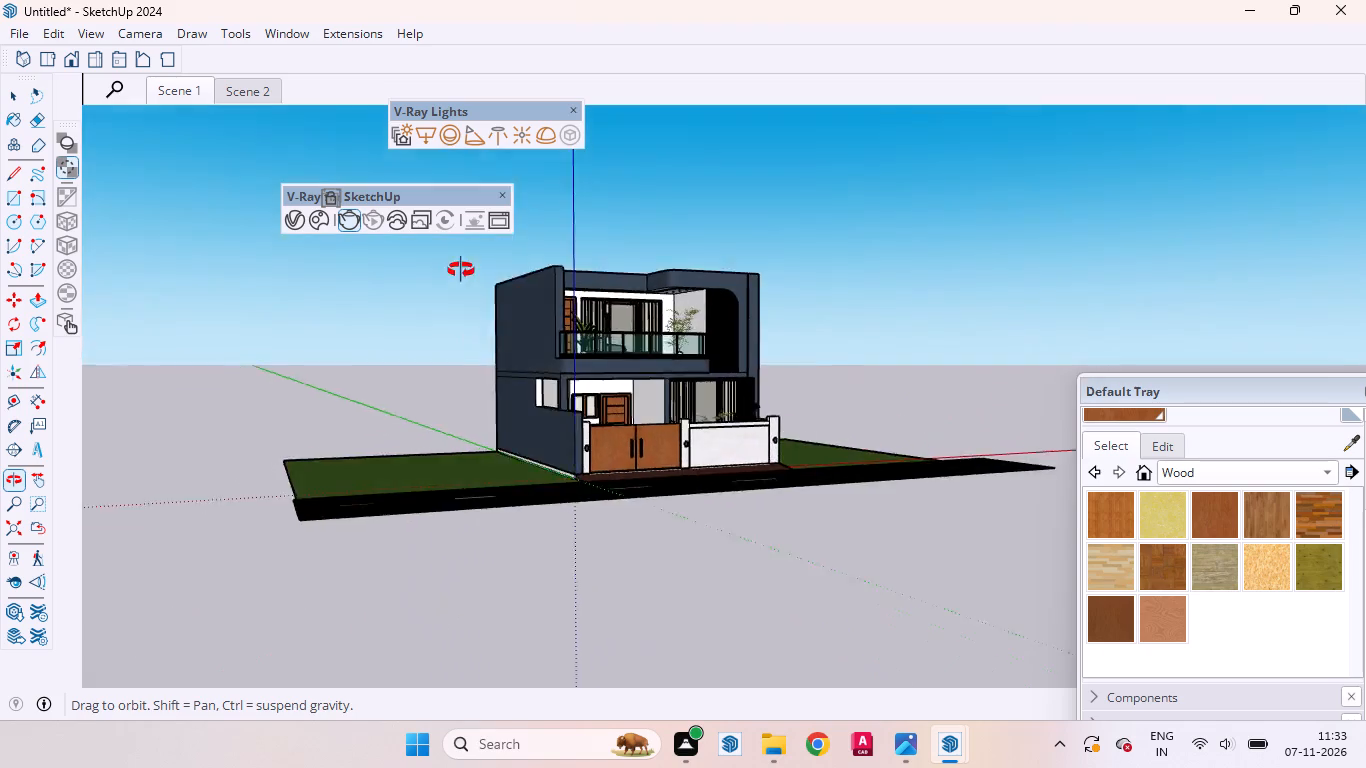
pyautogui.moveTo(461, 270); pyautogui.dragTo(439, 251, button='middle')
pyautogui.scroll(13, 702, 422)
pyautogui.scroll(-1, 707, 439)
pyautogui.scroll(12, 707, 439)
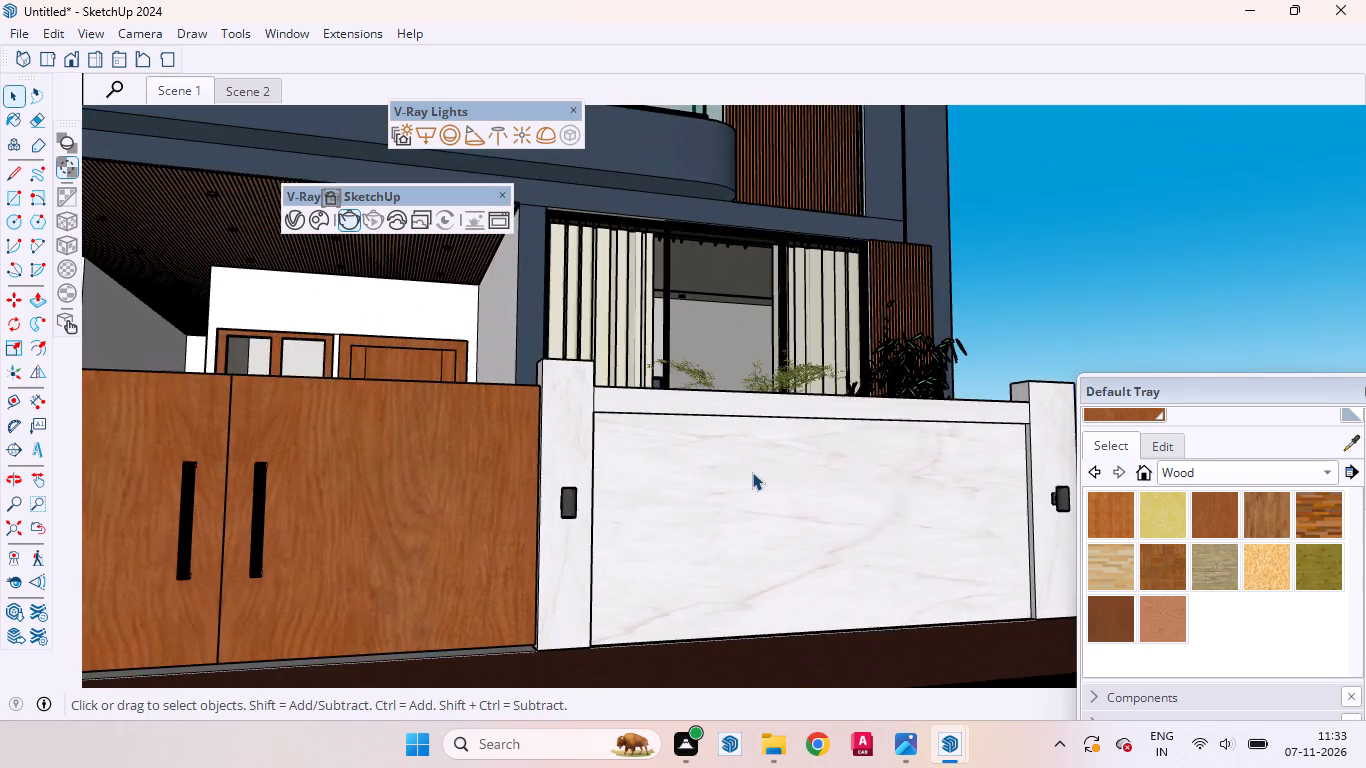
pyautogui.moveTo(752, 477); pyautogui.dragTo(727, 483, button='middle')
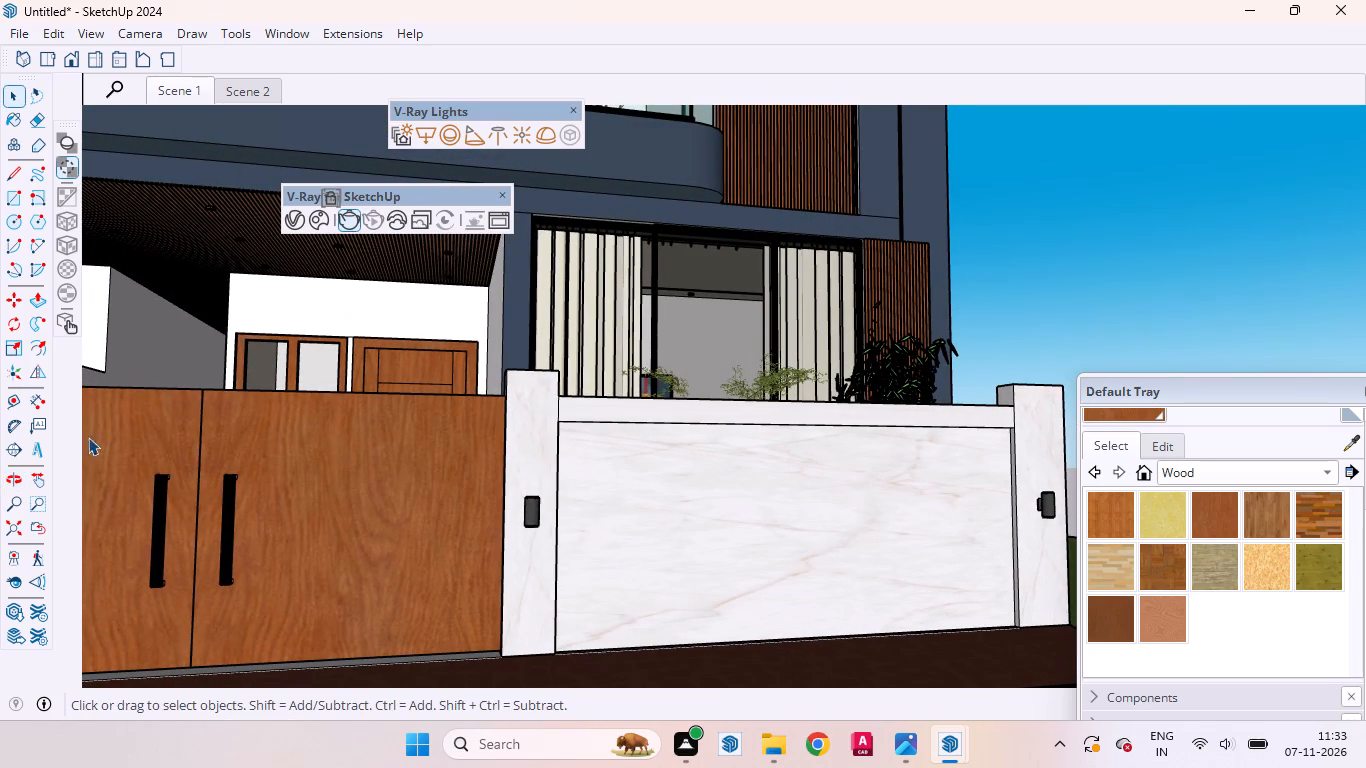
# Start a 3D text object and clear the placeholder wording from its text.
pyautogui.click(41, 458)
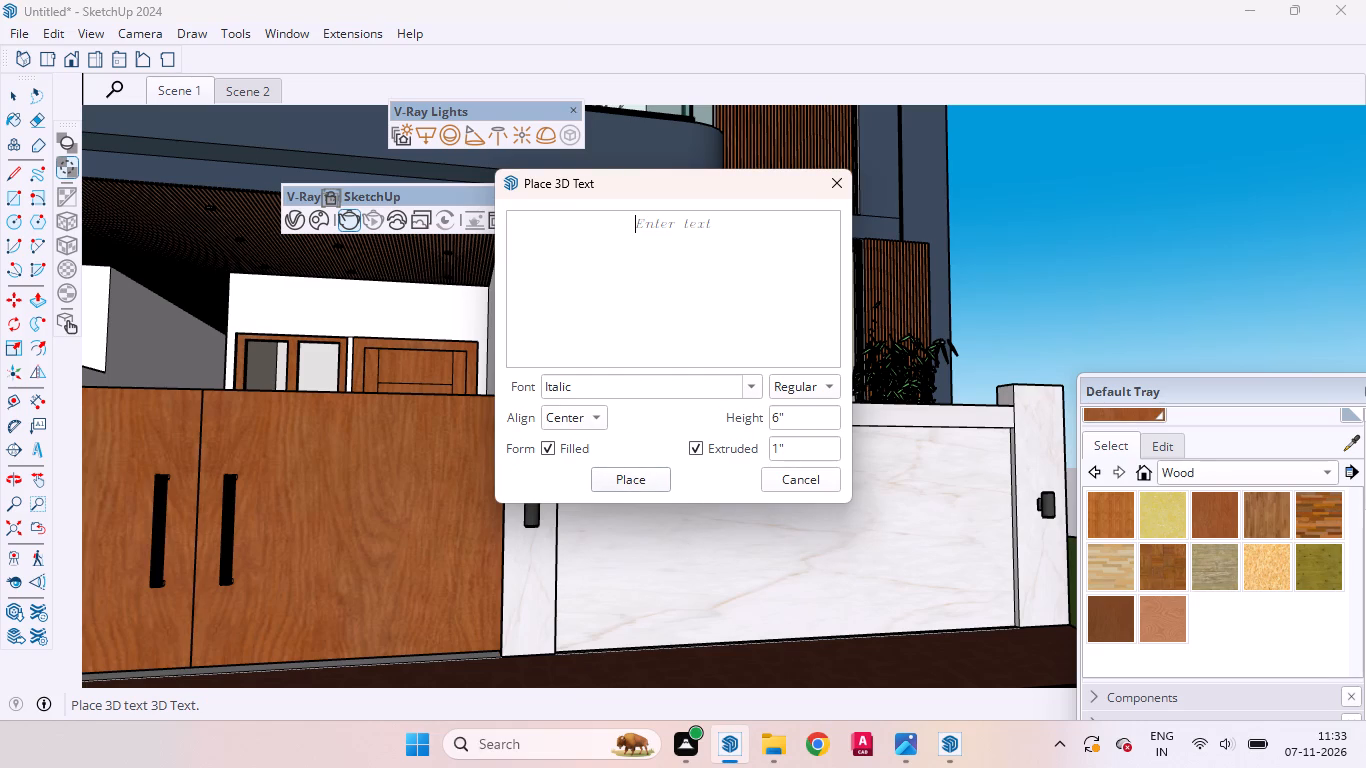
pyautogui.write('jo')
pyautogui.moveTo(733, 223); pyautogui.dragTo(638, 248)
pyautogui.press('BackSpace')
pyautogui.press('BackSpace')
pyautogui.press('BackSpace')
pyautogui.press('BackSpace')
pyautogui.press('BackSpace')
pyautogui.press('BackSpace')
pyautogui.press('BackSpace')
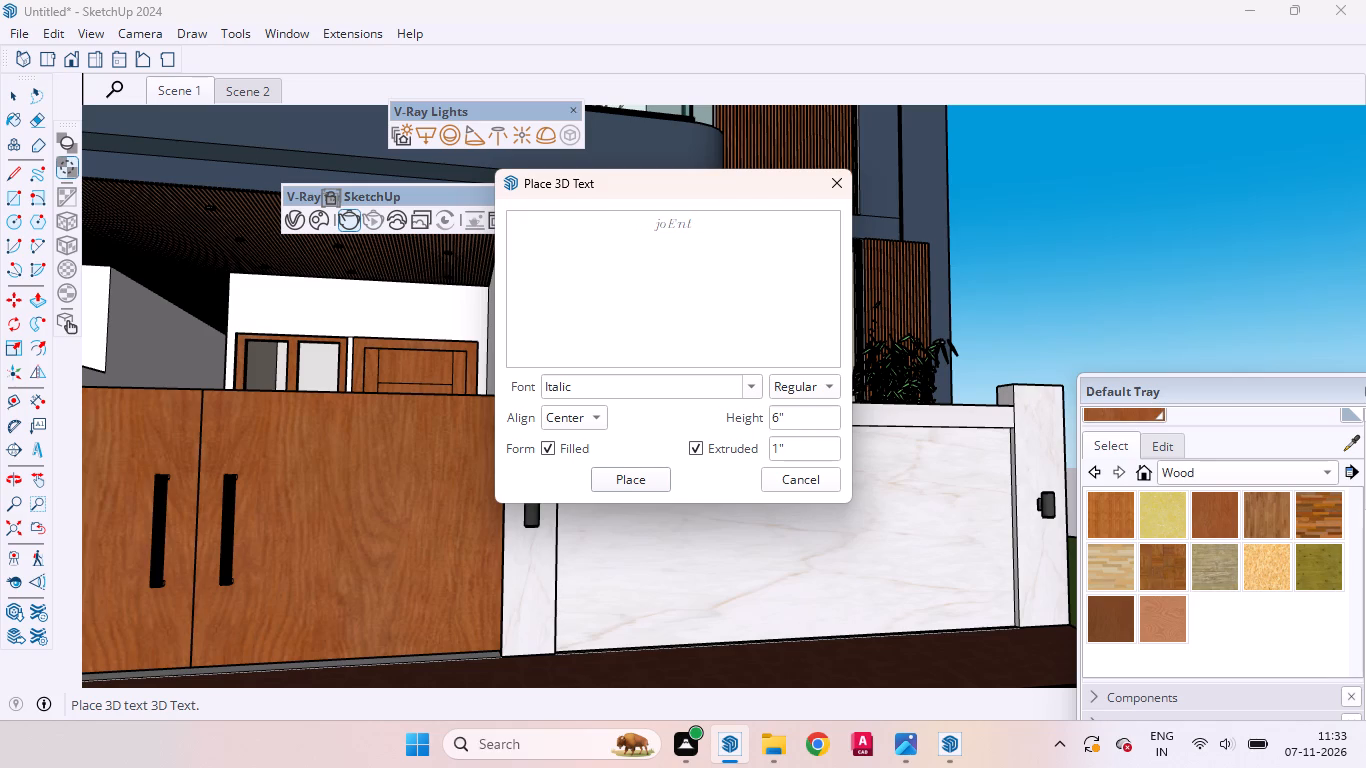
pyautogui.press('BackSpace')
pyautogui.press('BackSpace')
pyautogui.press('BackSpace')
pyautogui.press('BackSpace')
pyautogui.press('BackSpace')
# Set the 3D text font to Imprint MT Shadow.
pyautogui.click(754, 391)
pyautogui.click(744, 380)
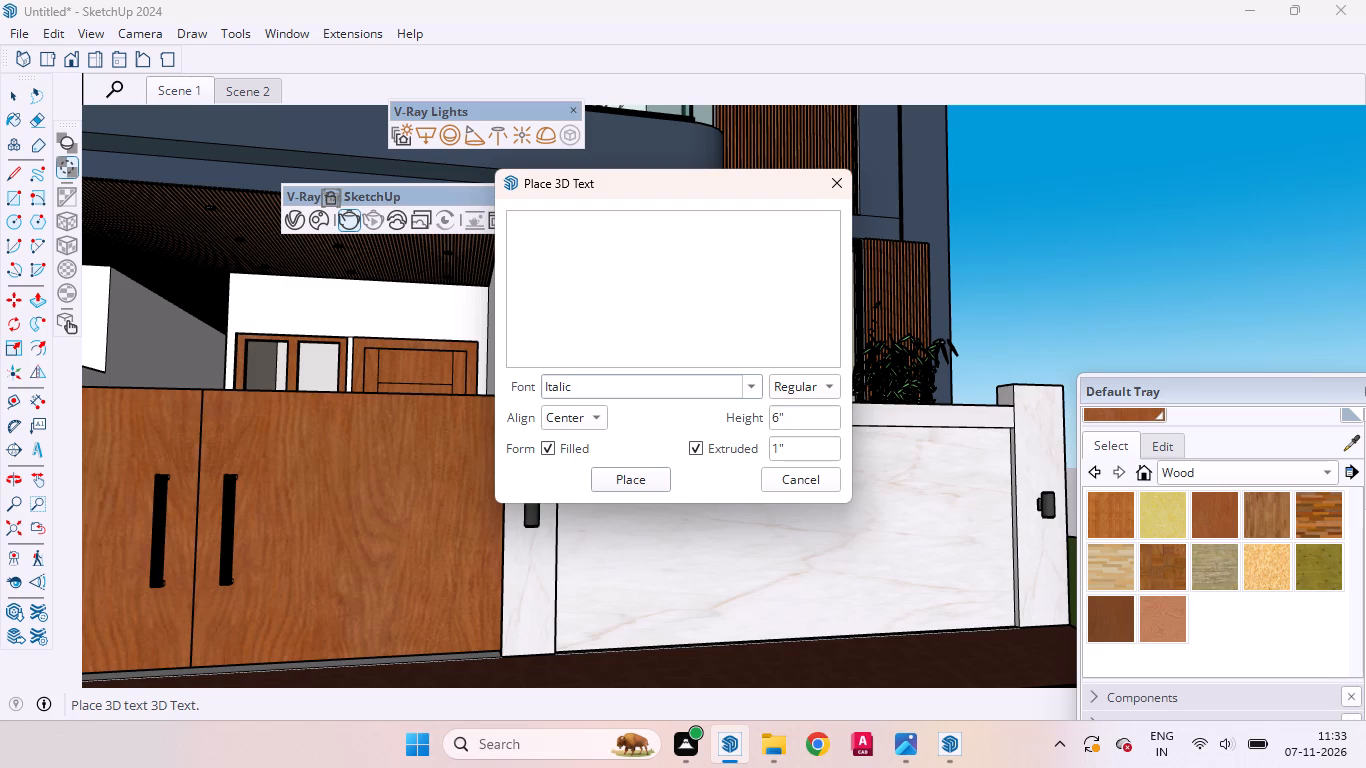
pyautogui.click(756, 398)
pyautogui.click(747, 385)
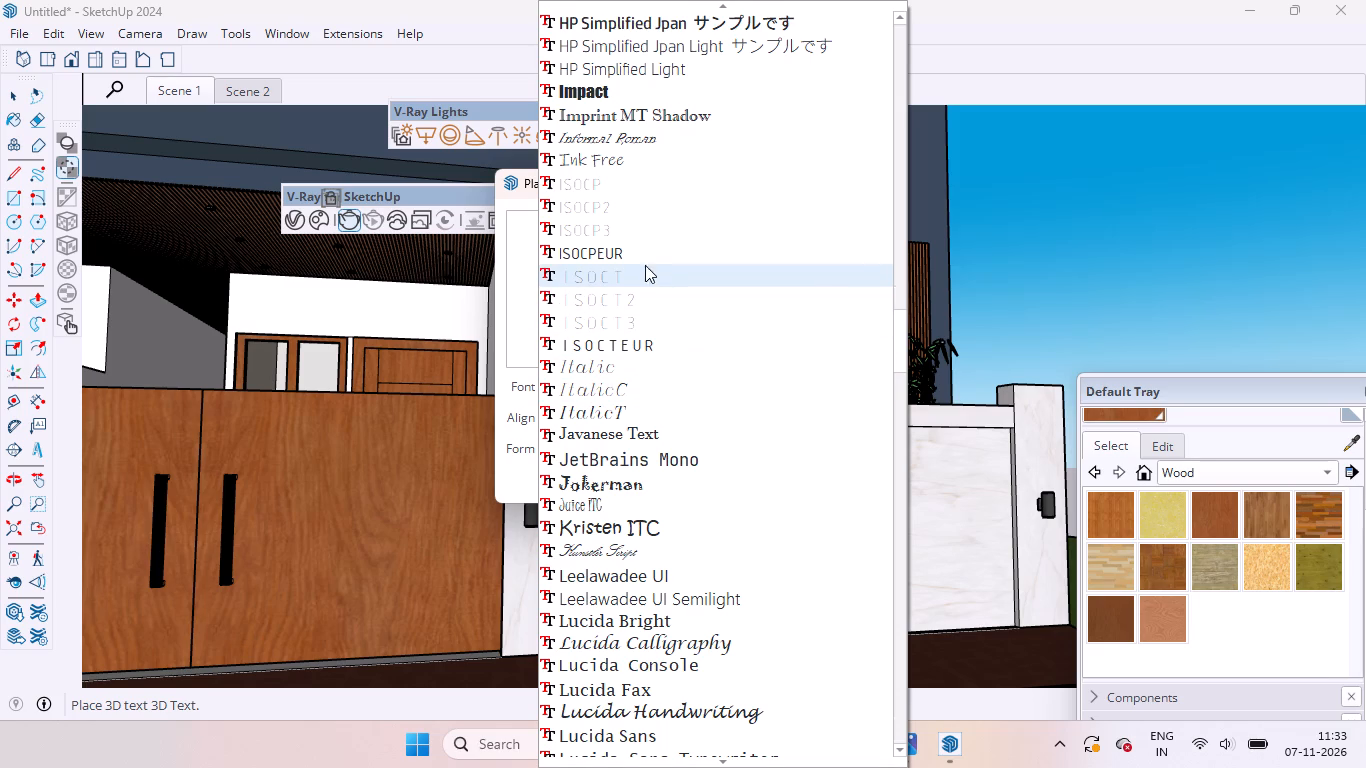
pyautogui.click(591, 114)
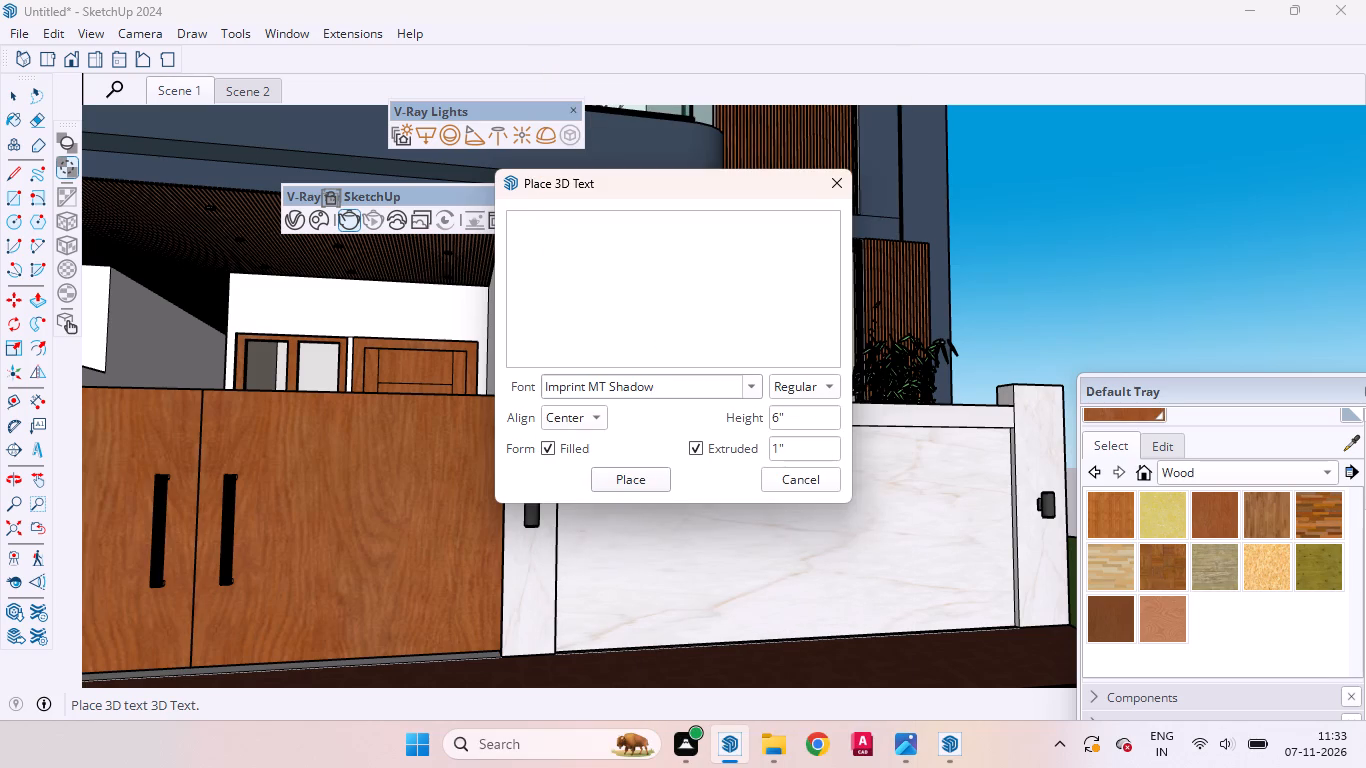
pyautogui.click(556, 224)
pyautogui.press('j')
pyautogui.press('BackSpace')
# Set the 3D text height to 12 and its extrusion depth to 2.
pyautogui.click(790, 420)
pyautogui.press('BackSpace')
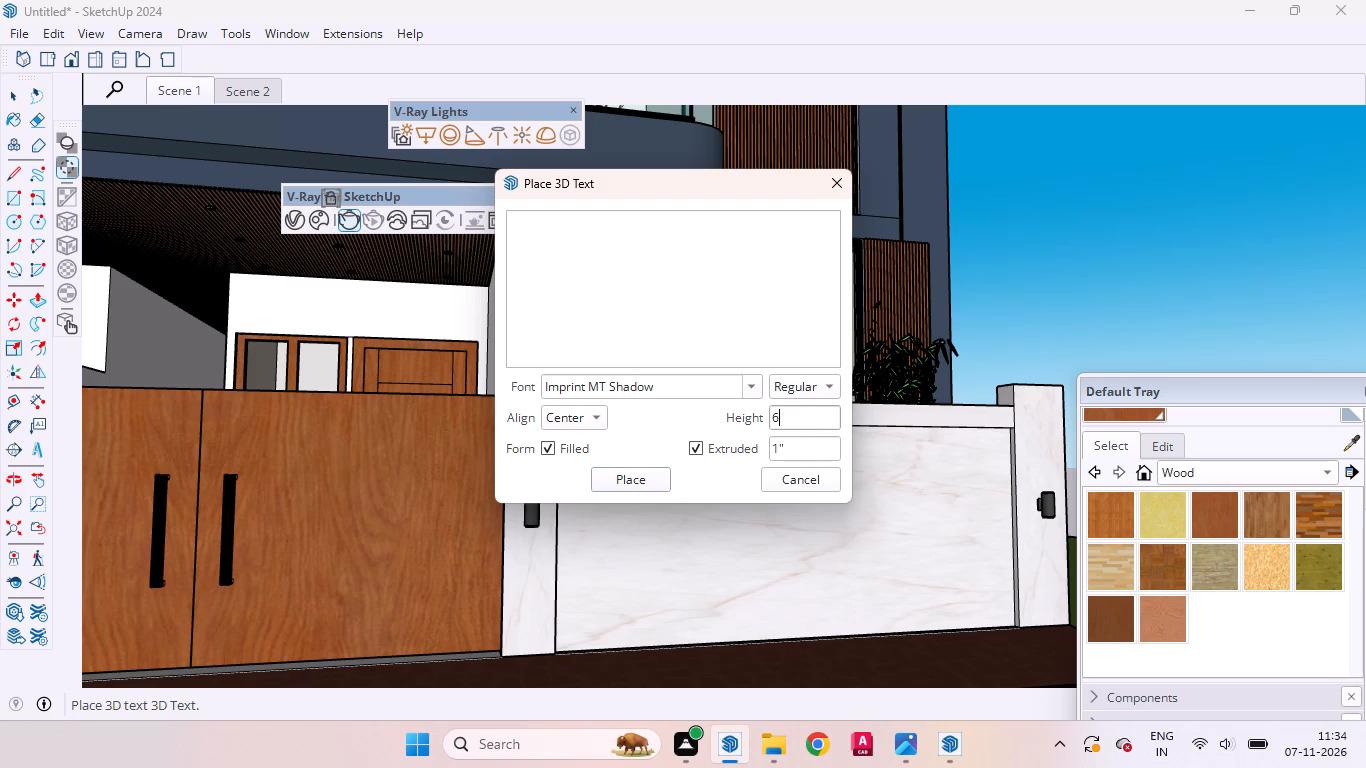
pyautogui.press('BackSpace')
pyautogui.press('BackSpace')
pyautogui.write('12')
pyautogui.click(798, 443)
pyautogui.press('BackSpace')
pyautogui.press('BackSpace')
pyautogui.press('2')
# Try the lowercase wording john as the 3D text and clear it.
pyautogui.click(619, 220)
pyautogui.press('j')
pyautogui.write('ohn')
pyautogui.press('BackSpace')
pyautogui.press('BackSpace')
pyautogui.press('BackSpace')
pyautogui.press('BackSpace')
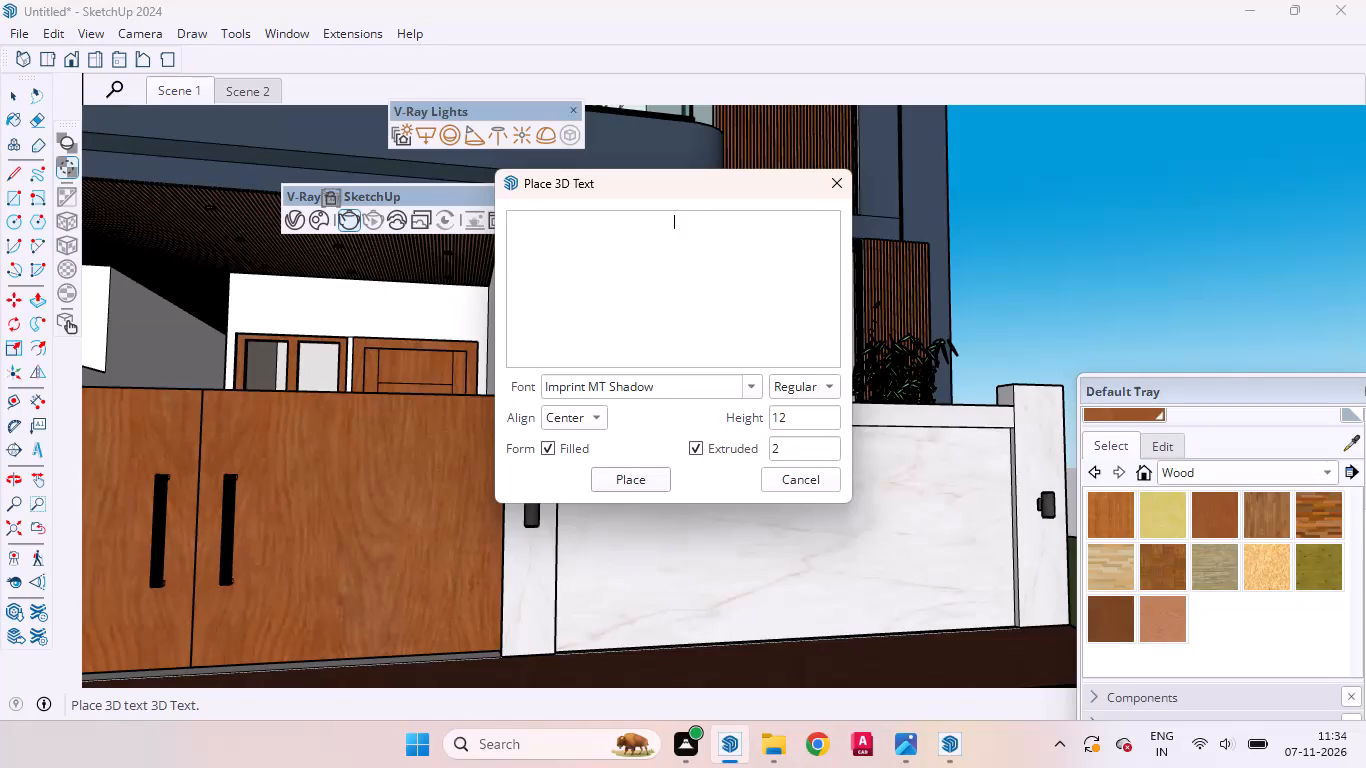
# Enter JOHN in capitals as the wording of the 3D text.
pyautogui.write('JO')
pyautogui.write('HN')
pyautogui.press('k')
pyautogui.press('k')
pyautogui.press('BackSpace')
pyautogui.press('BackSpace')
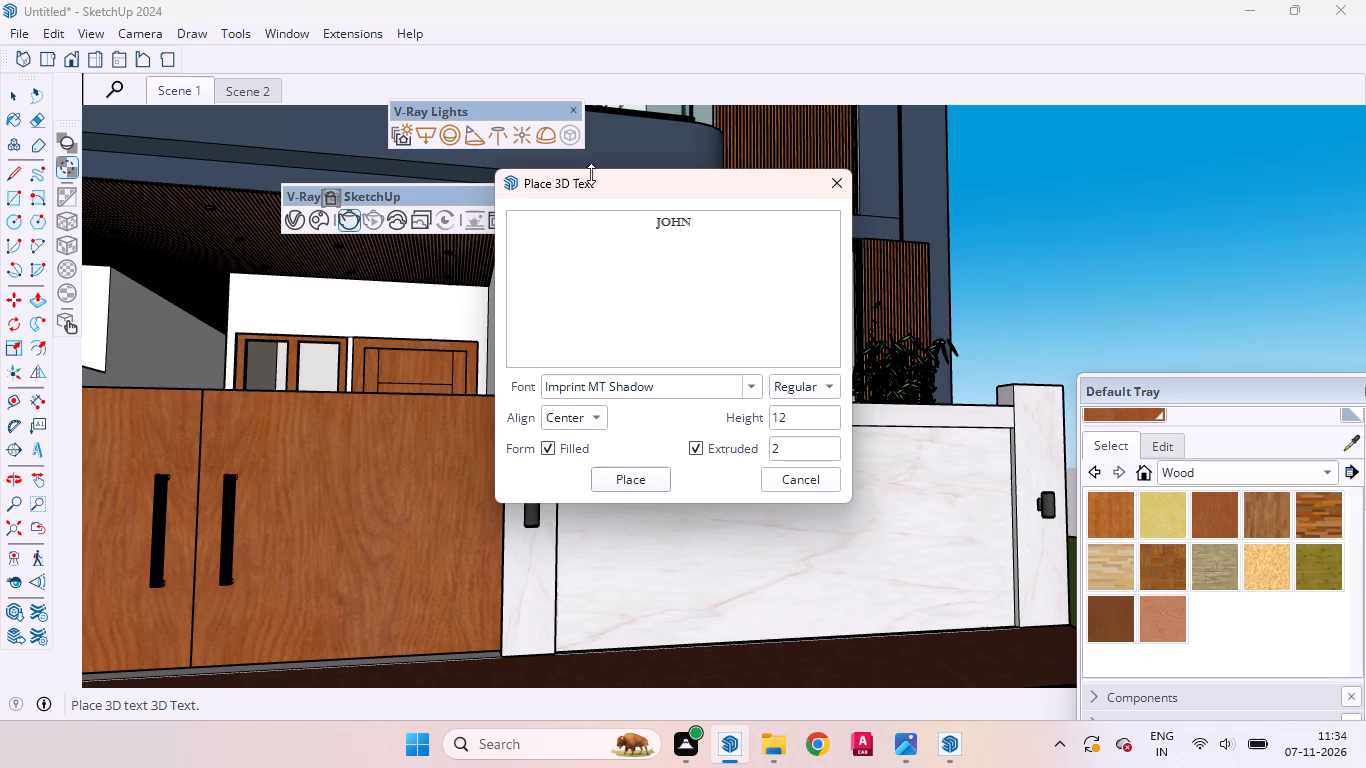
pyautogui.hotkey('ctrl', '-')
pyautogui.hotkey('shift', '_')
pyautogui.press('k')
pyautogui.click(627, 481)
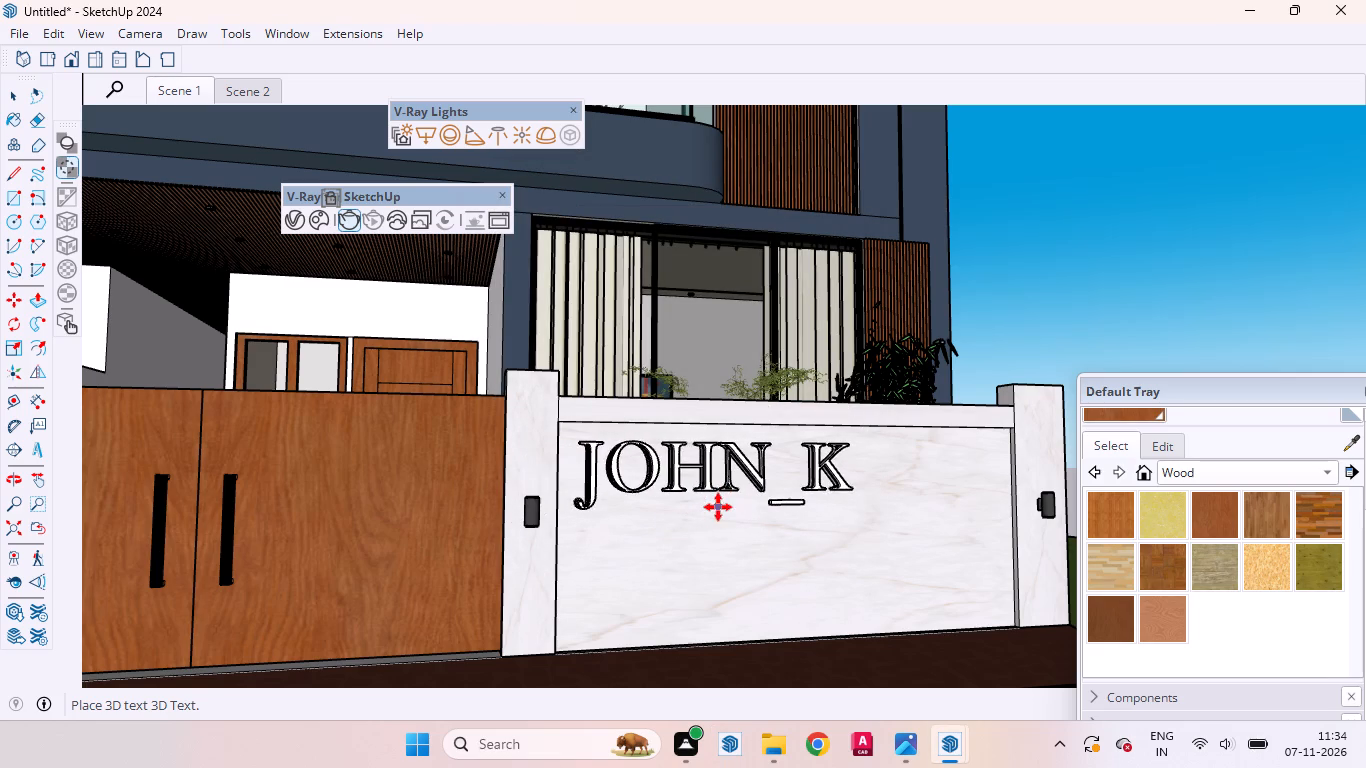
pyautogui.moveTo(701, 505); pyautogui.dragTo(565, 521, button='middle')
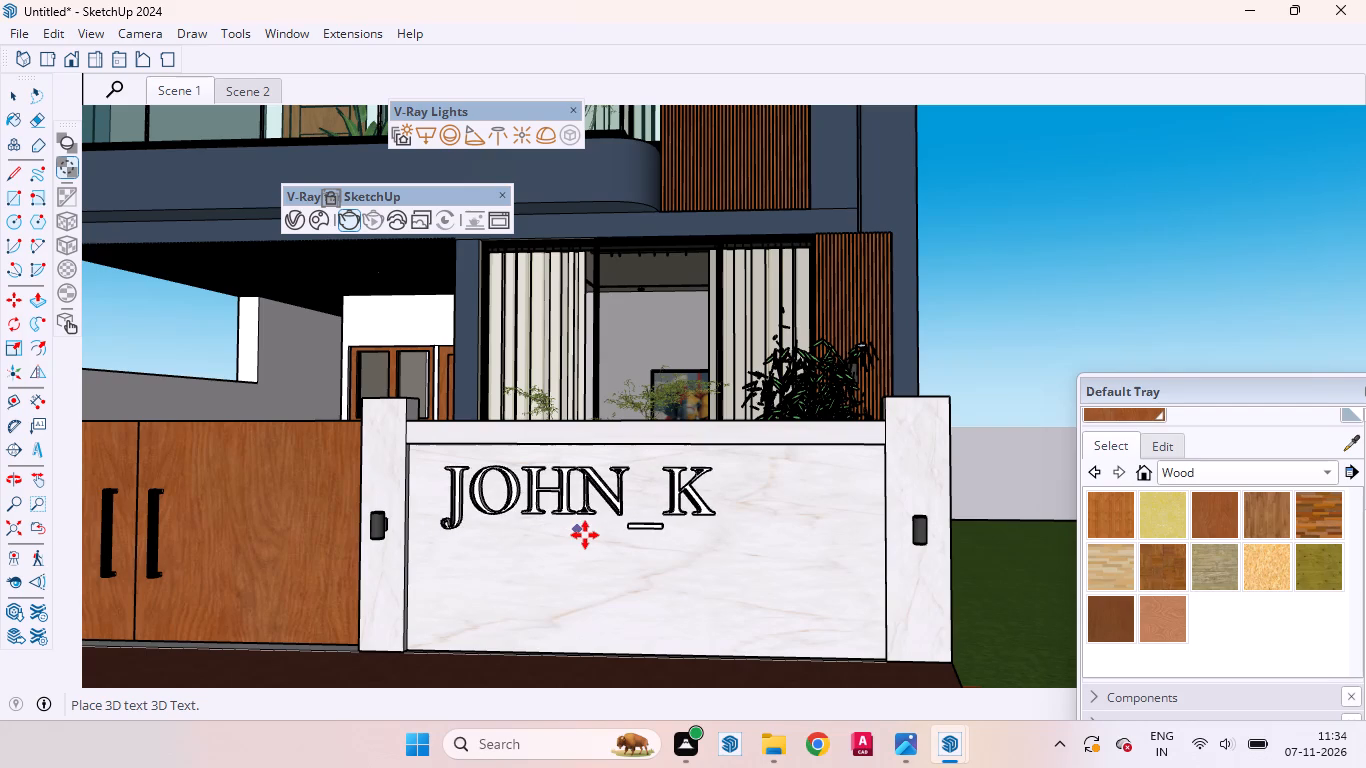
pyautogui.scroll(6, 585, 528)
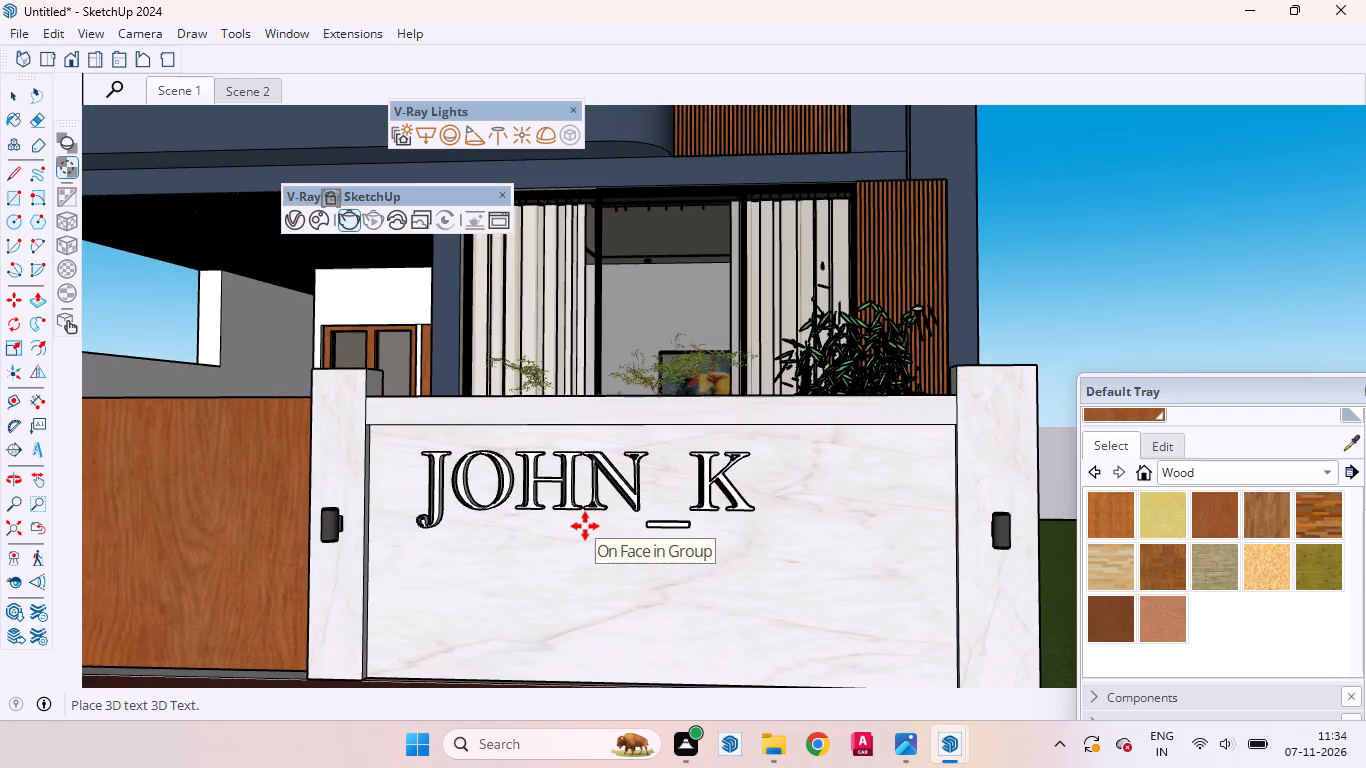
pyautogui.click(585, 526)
pyautogui.moveTo(725, 470); pyautogui.dragTo(617, 582, button='middle')
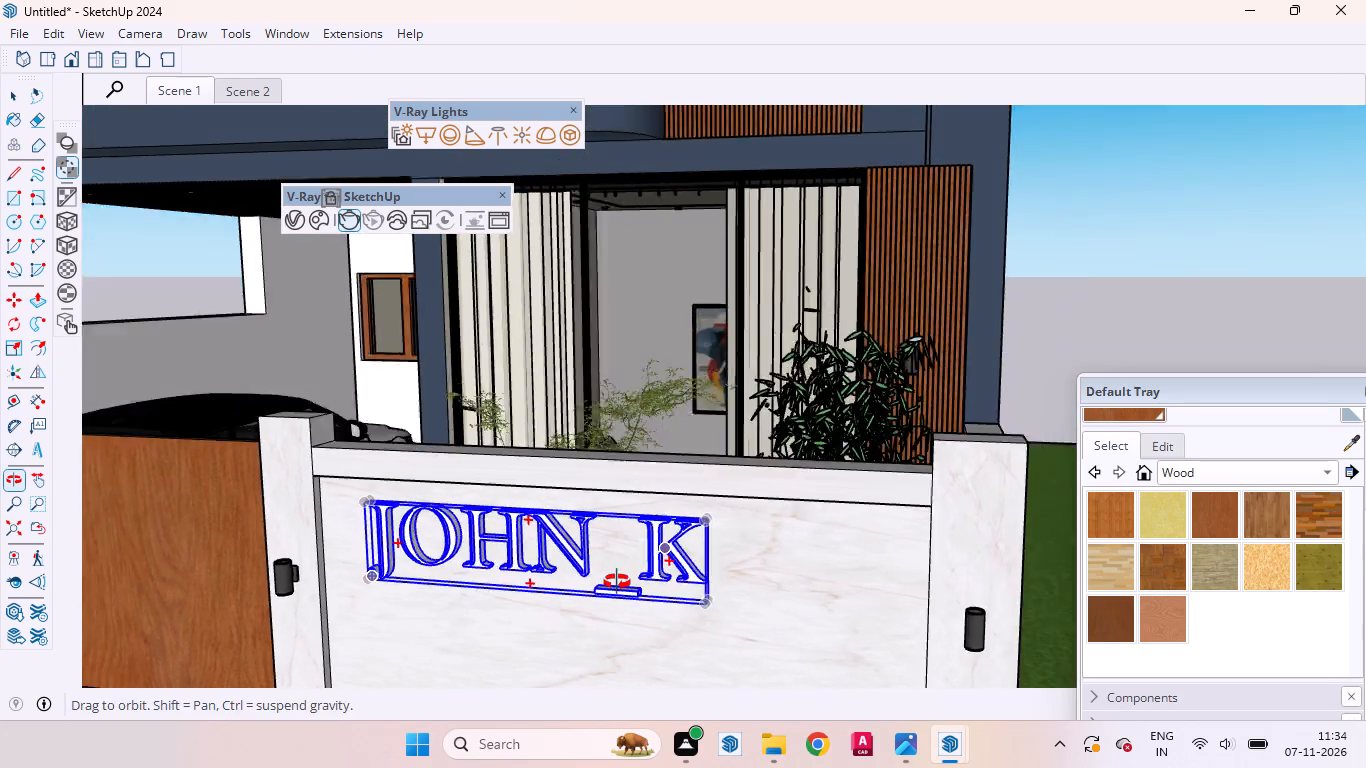
pyautogui.moveTo(617, 582); pyautogui.dragTo(586, 605, button='middle')
pyautogui.scroll(18, 559, 584)
pyautogui.scroll(-5, 629, 510)
pyautogui.scroll(-1, 637, 389)
pyautogui.scroll(-5, 581, 573)
pyautogui.scroll(1, 620, 480)
pyautogui.scroll(-3, 620, 475)
pyautogui.scroll(3, 524, 676)
pyautogui.scroll(-1, 527, 667)
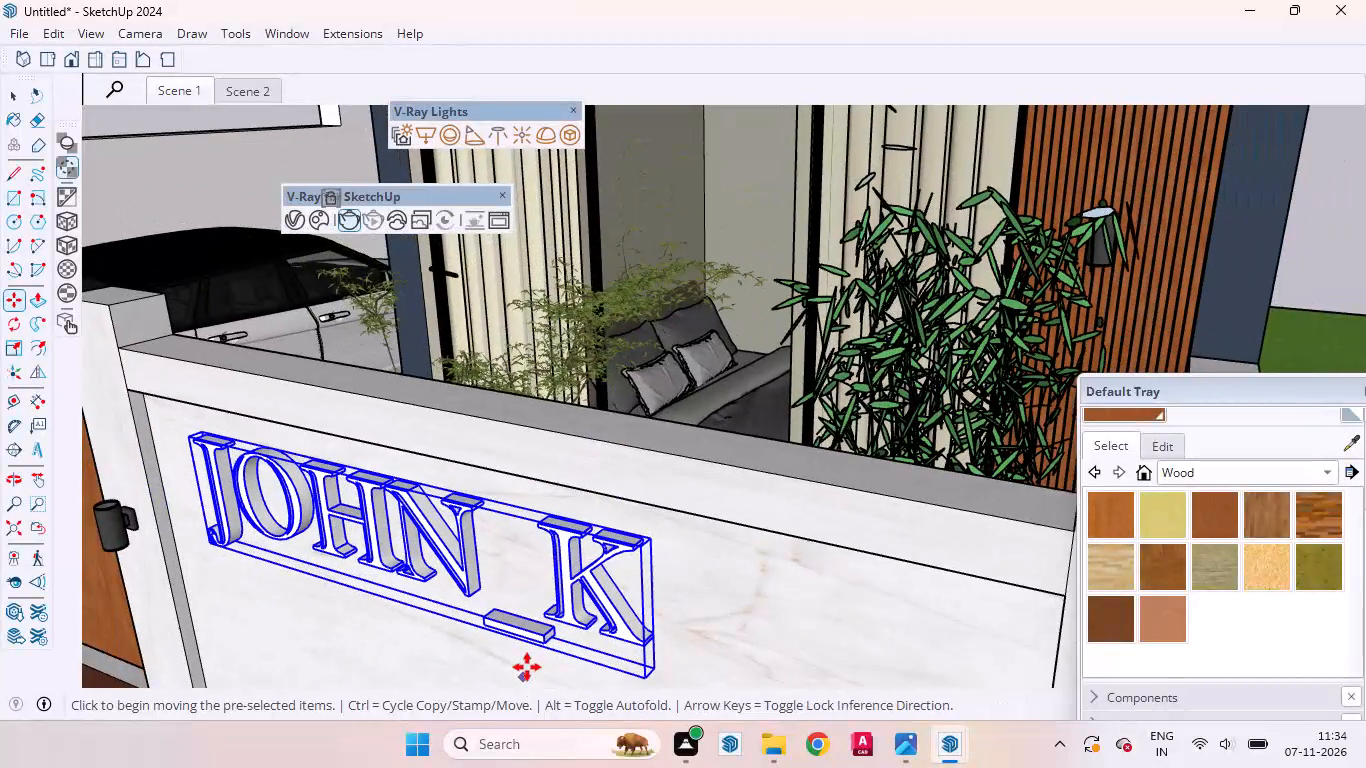
pyautogui.scroll(11, 527, 663)
pyautogui.moveTo(545, 649); pyautogui.dragTo(678, 594, button='middle')
pyautogui.scroll(-19, 682, 560)
pyautogui.scroll(1, 714, 416)
pyautogui.scroll(-15, 714, 415)
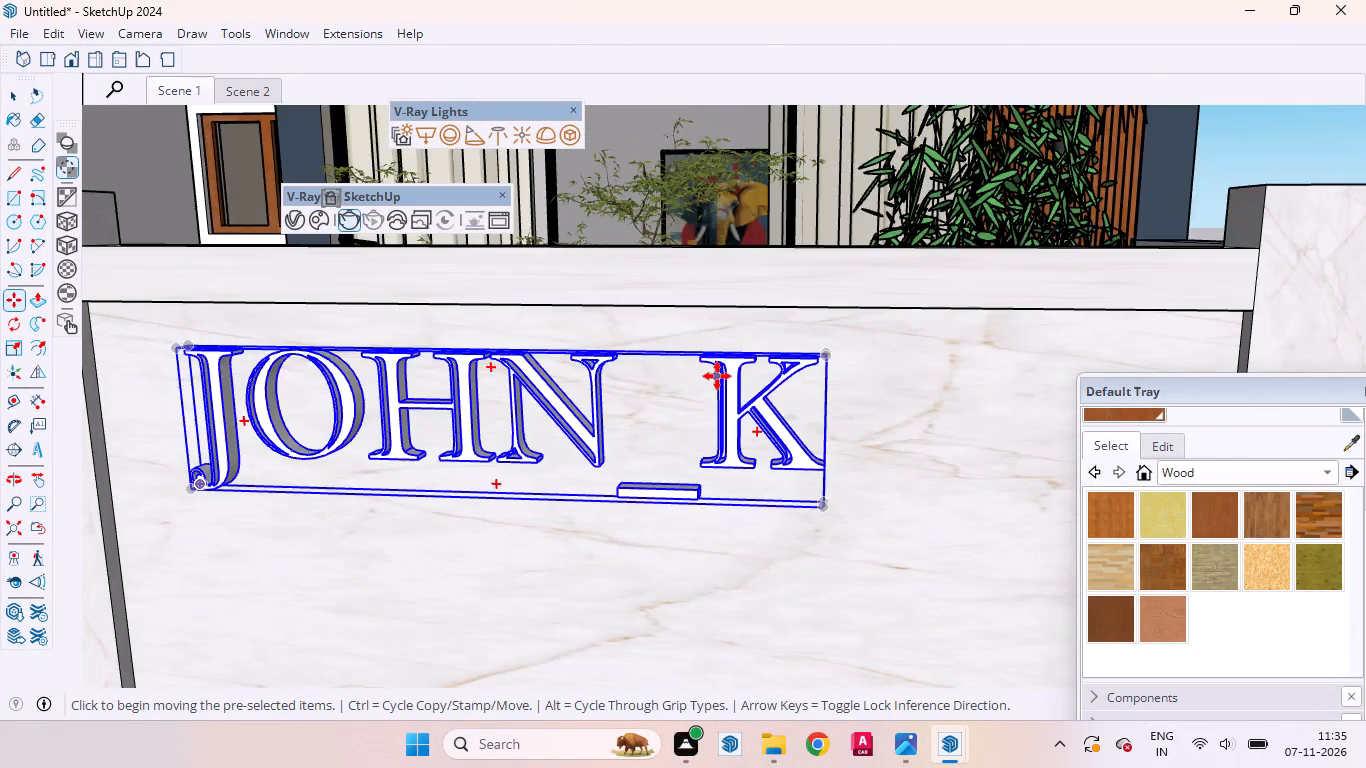
pyautogui.scroll(-15, 717, 376)
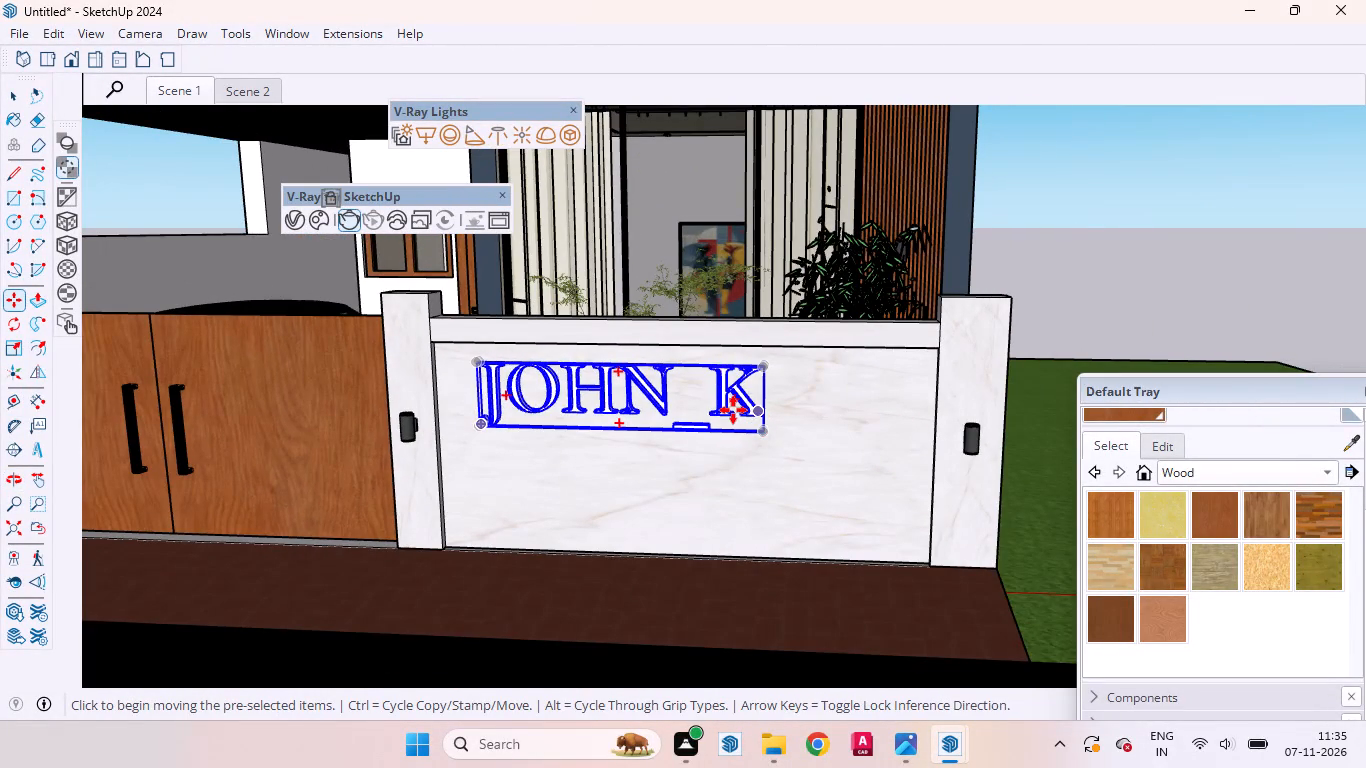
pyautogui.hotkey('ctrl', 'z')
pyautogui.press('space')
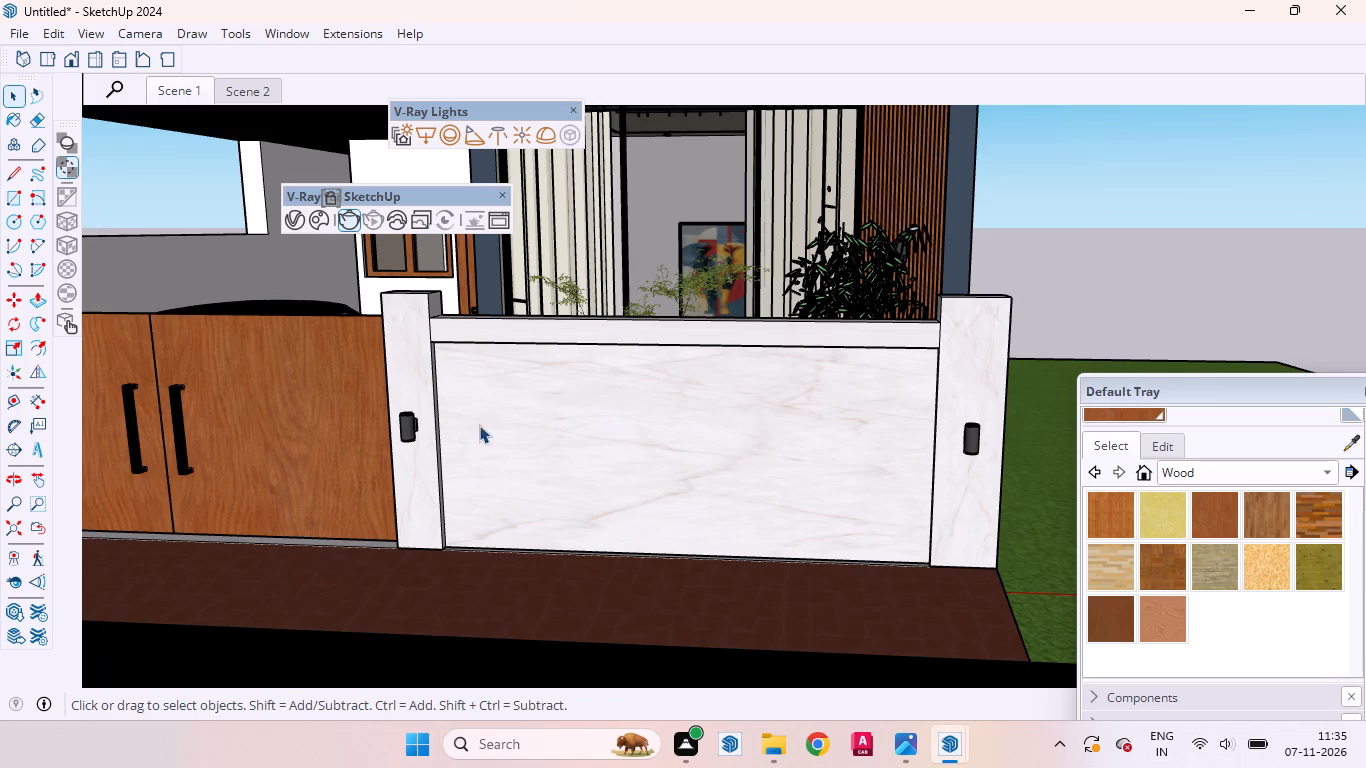
# Start a new 3D text and set its height to 4.
pyautogui.scroll(-5, 484, 425)
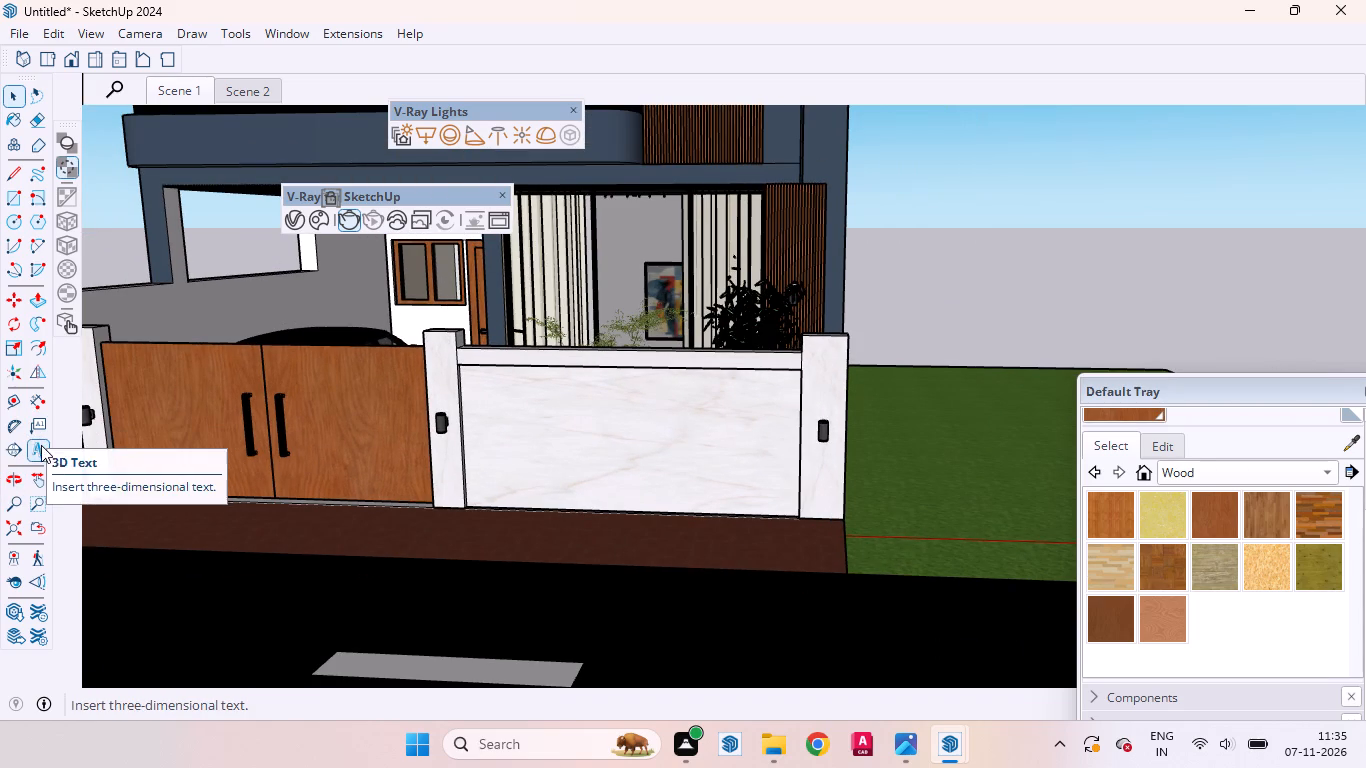
pyautogui.click(40, 449)
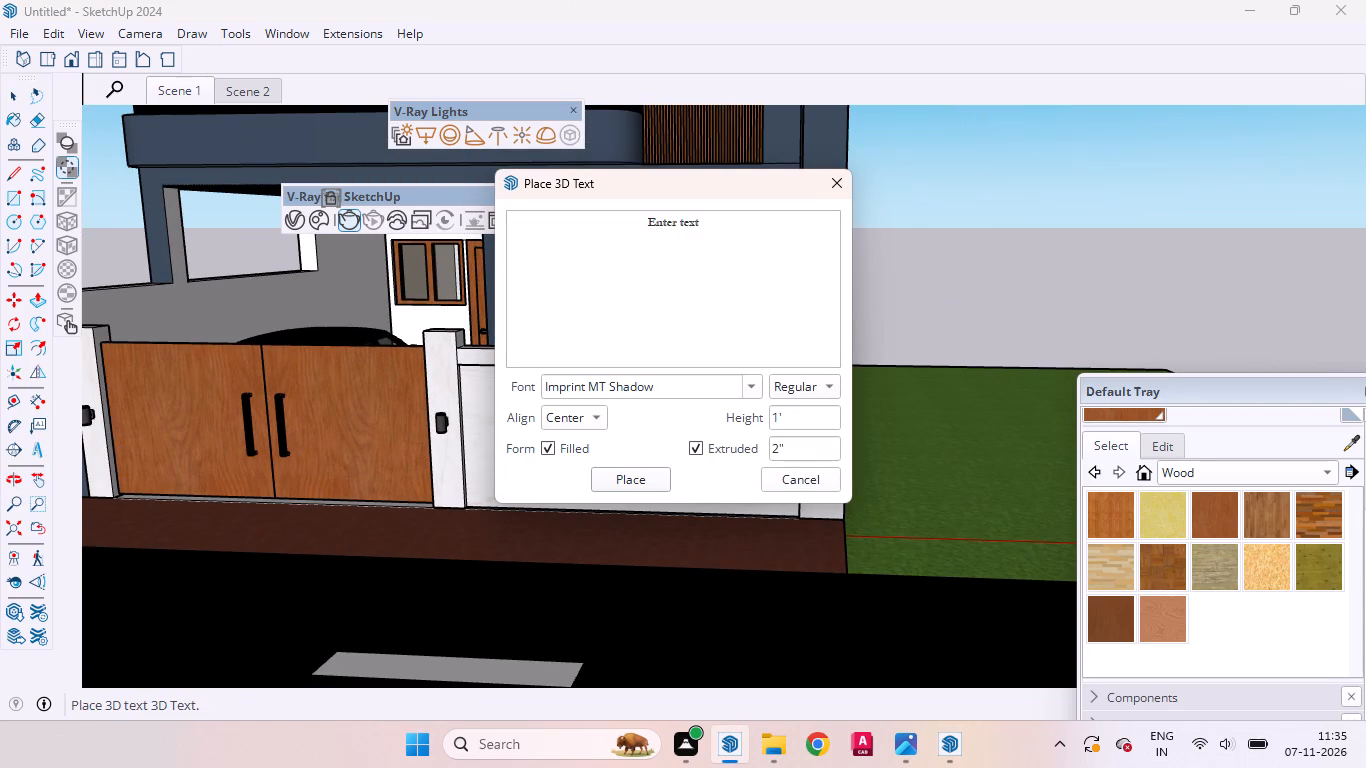
pyautogui.click(784, 414)
pyautogui.press('BackSpace')
pyautogui.press('BackSpace')
pyautogui.press('BackSpace')
pyautogui.press('4')
pyautogui.click(626, 487)
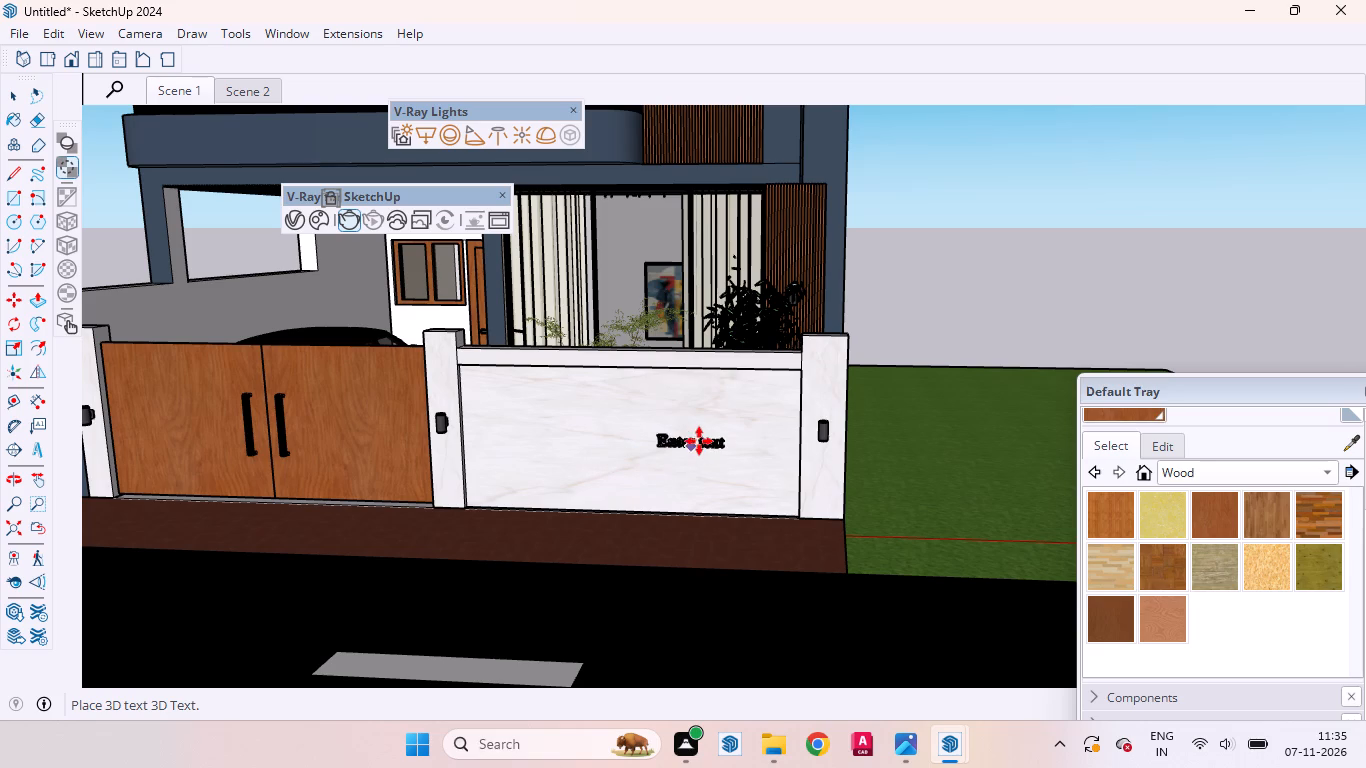
pyautogui.press('space')
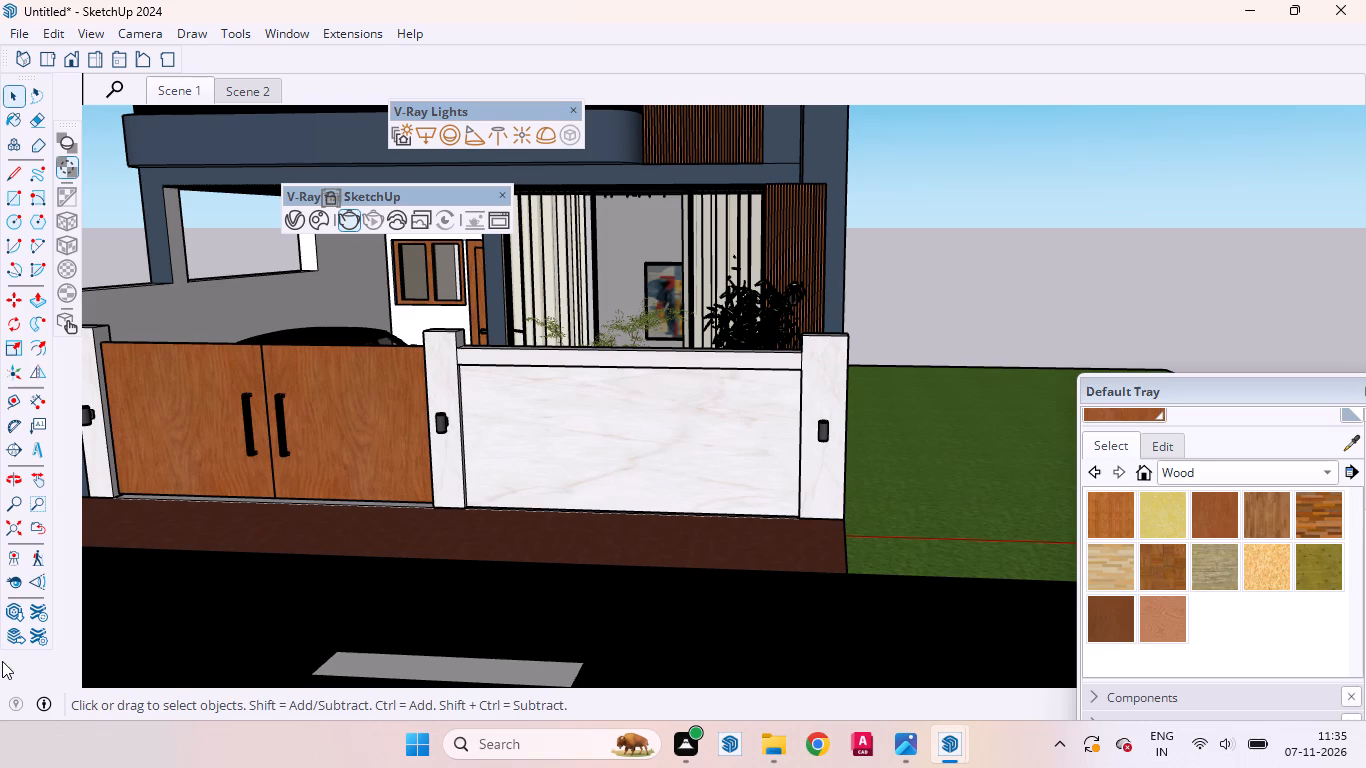
pyautogui.click(39, 455)
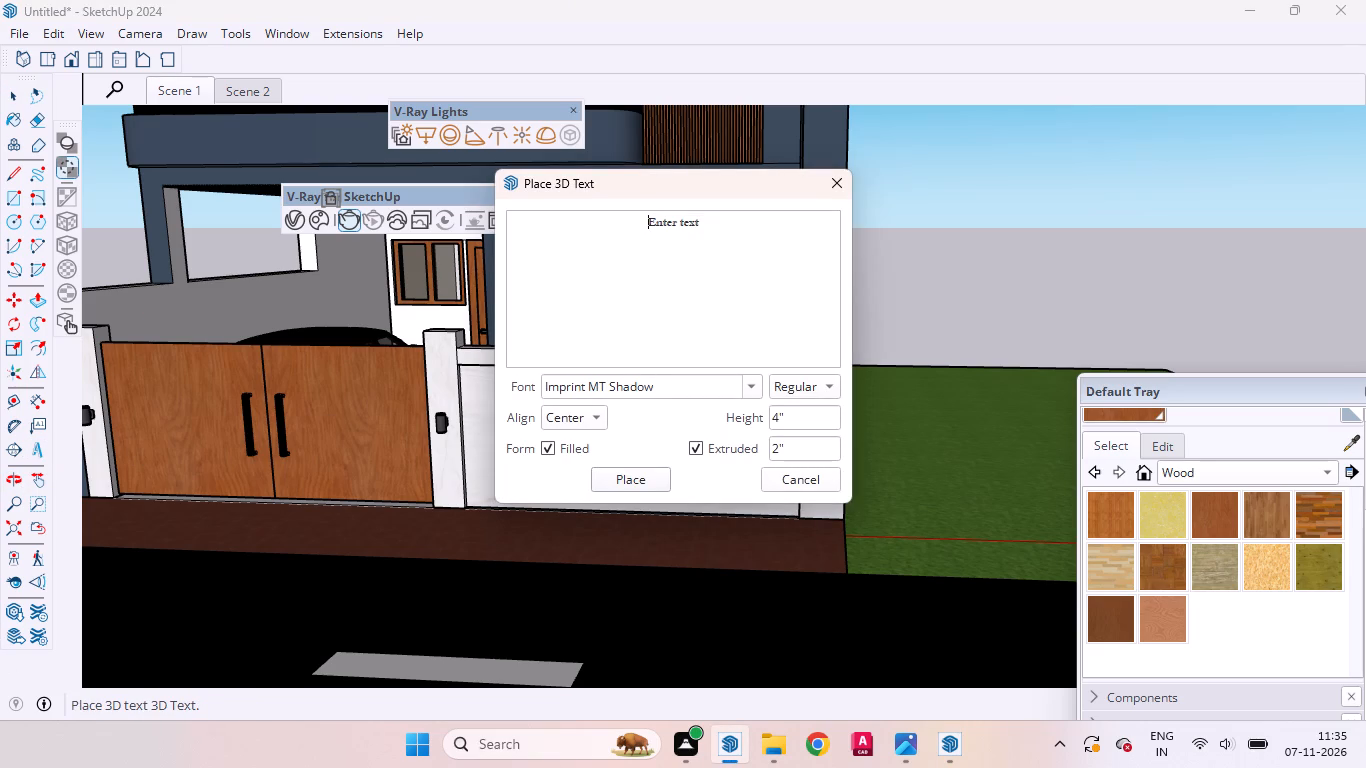
pyautogui.click(704, 224)
pyautogui.press('BackSpace')
pyautogui.press('BackSpace')
pyautogui.press('BackSpace')
pyautogui.press('BackSpace')
pyautogui.press('BackSpace')
pyautogui.press('BackSpace')
pyautogui.press('BackSpace')
pyautogui.press('BackSpace')
pyautogui.press('BackSpace')
pyautogui.press('BackSpace')
pyautogui.press('BackSpace')
pyautogui.press('BackSpace')
pyautogui.press('BackSpace')
pyautogui.press('BackSpace')
pyautogui.press('j')
pyautogui.write('OHN')
pyautogui.hotkey('shift', '_')
pyautogui.press('k')
# Place the JOHN_K text on the boundary wall's top marble band, at the end next to the gate pillar.
pyautogui.click(637, 479)
pyautogui.scroll(1, 586, 408)
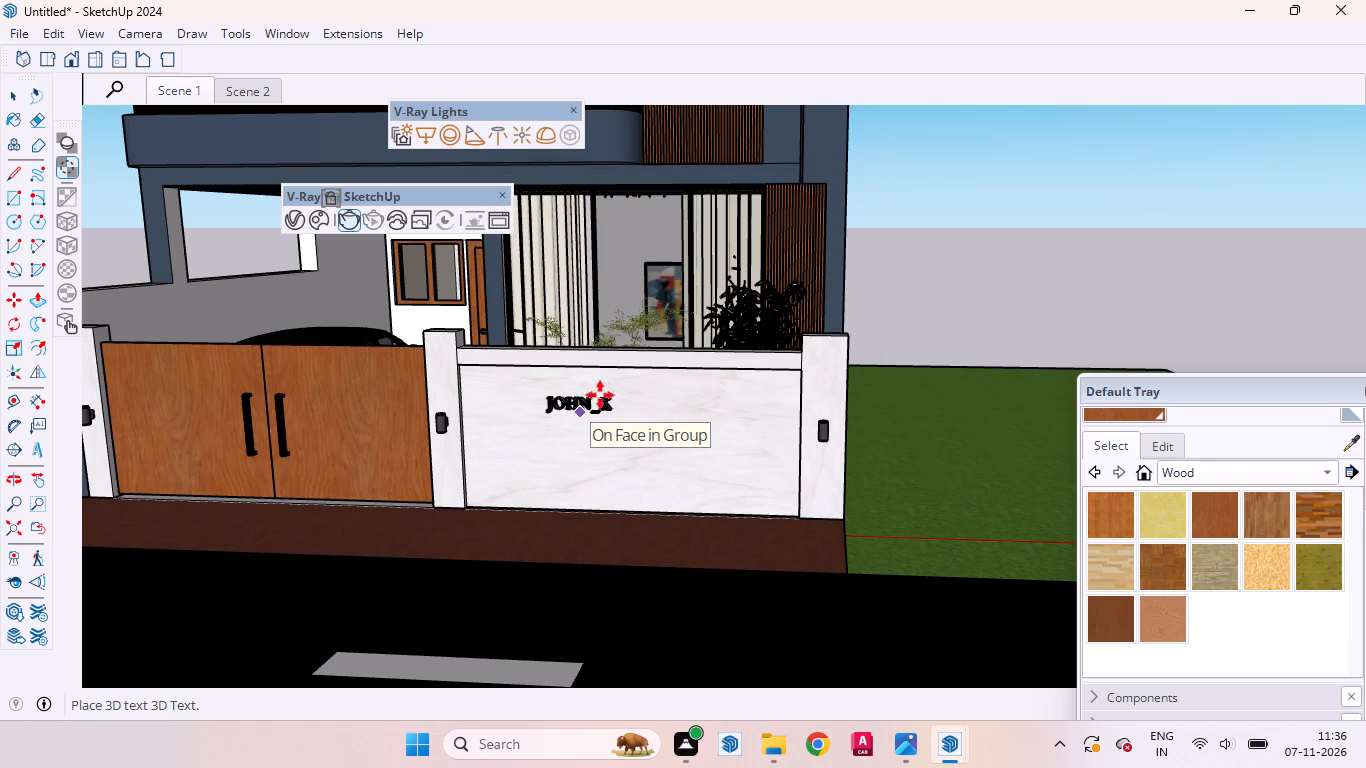
pyautogui.scroll(2, 600, 395)
pyautogui.scroll(-15, 694, 369)
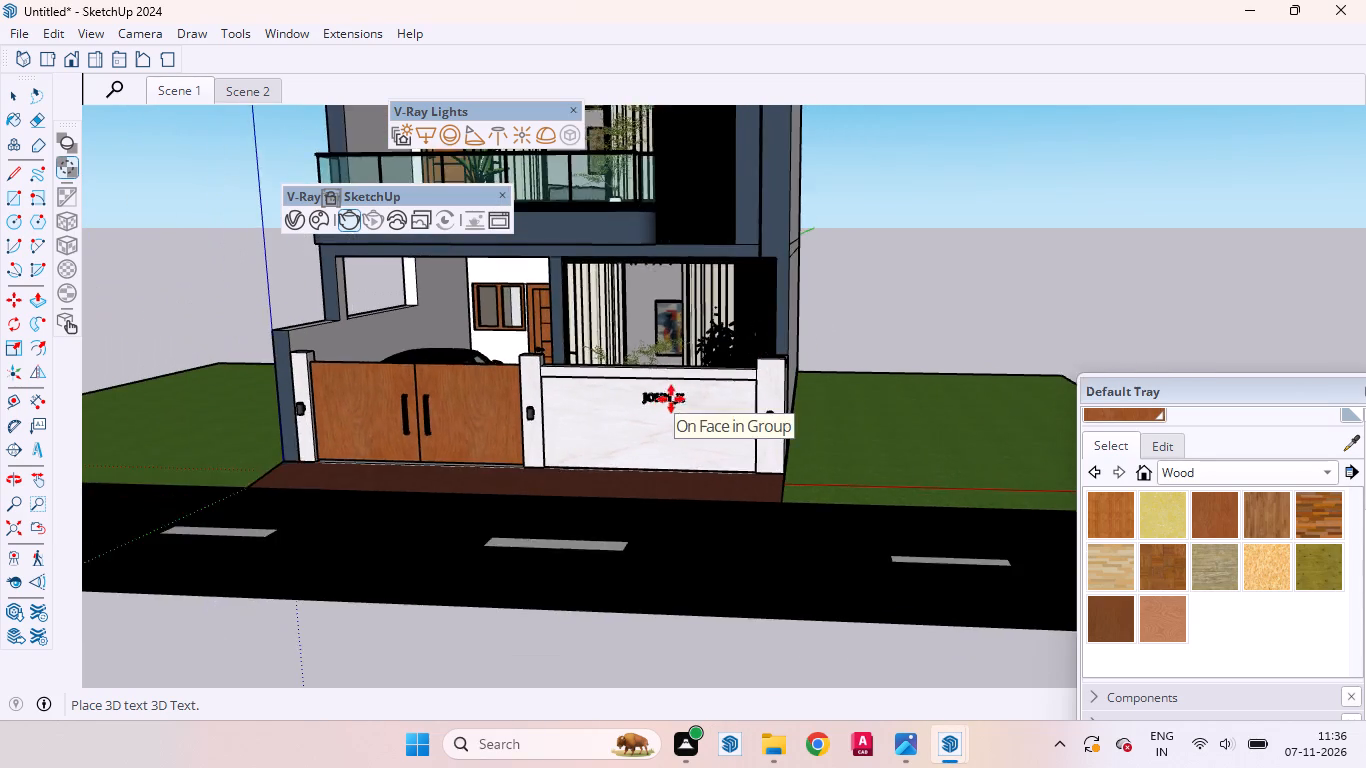
pyautogui.scroll(8, 571, 416)
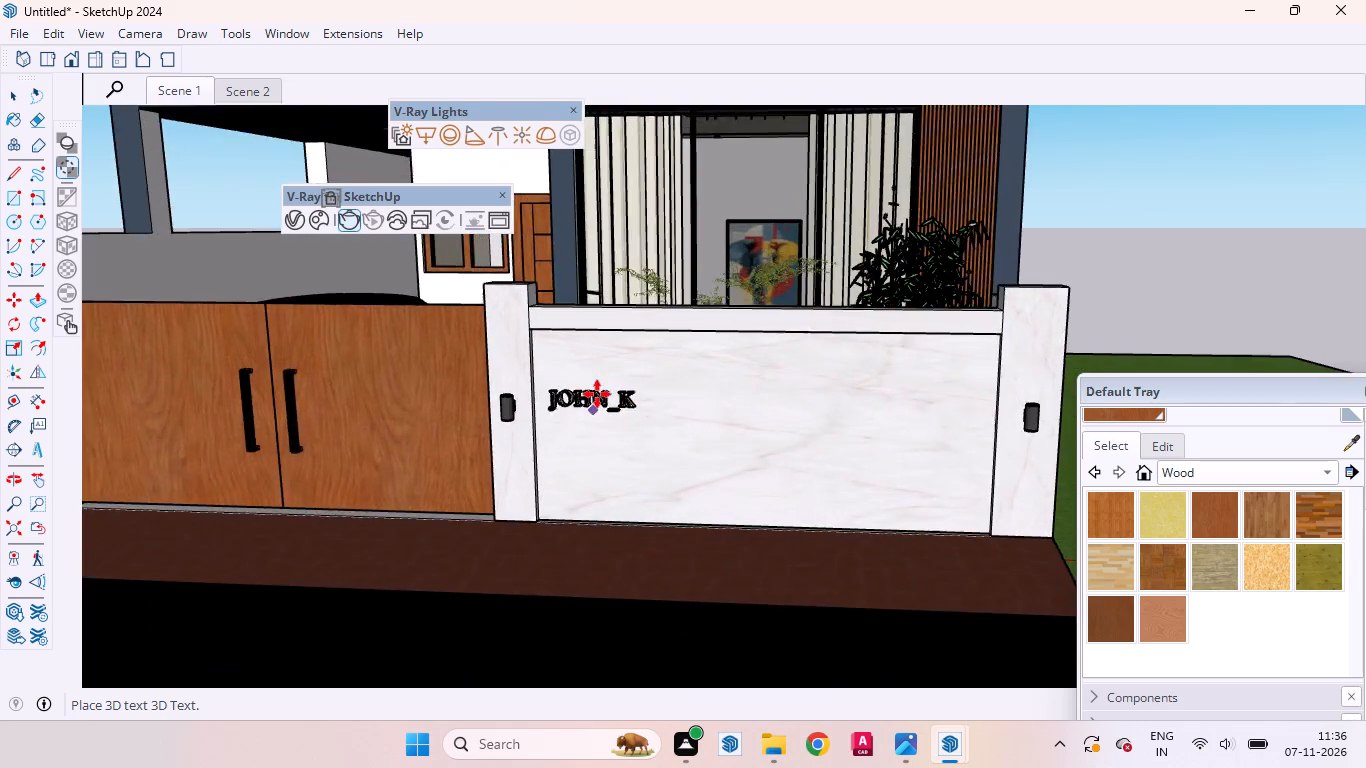
pyautogui.scroll(5, 597, 394)
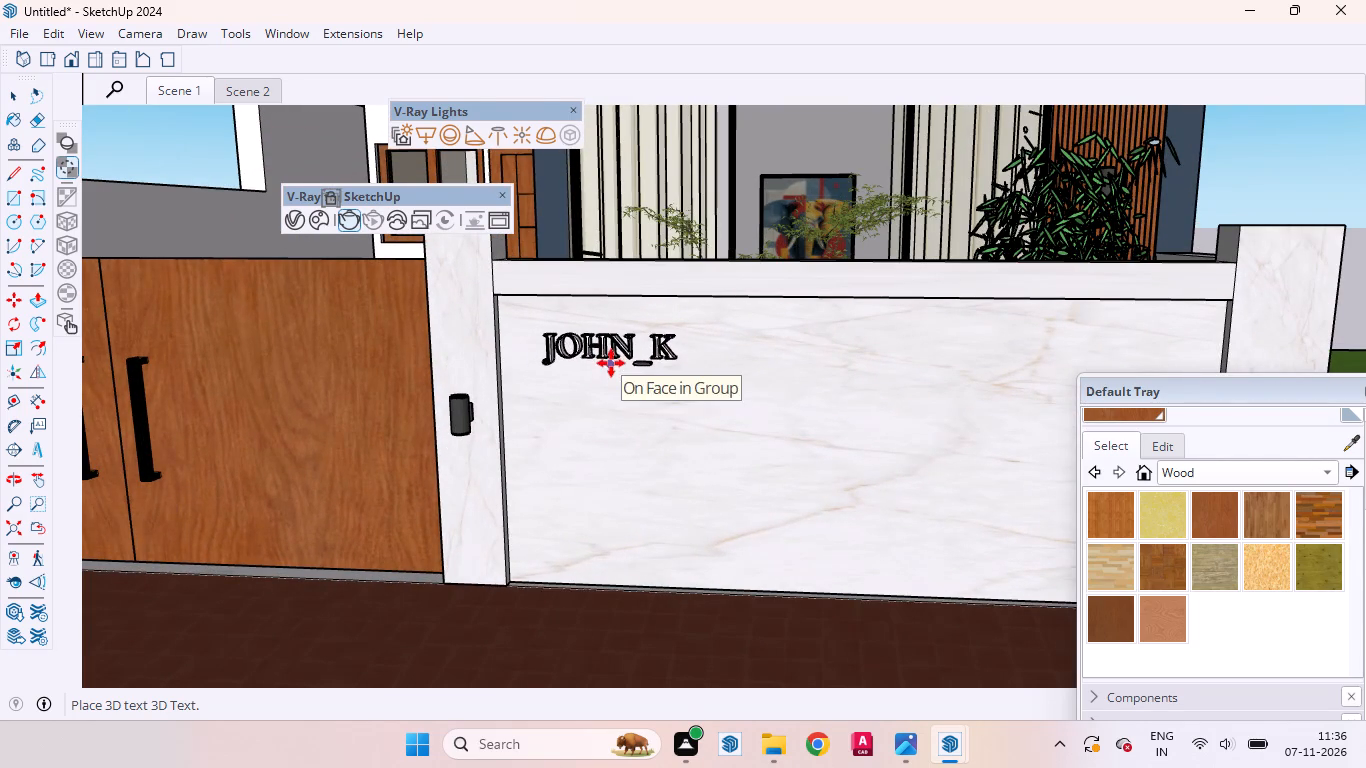
pyautogui.scroll(-7, 637, 360)
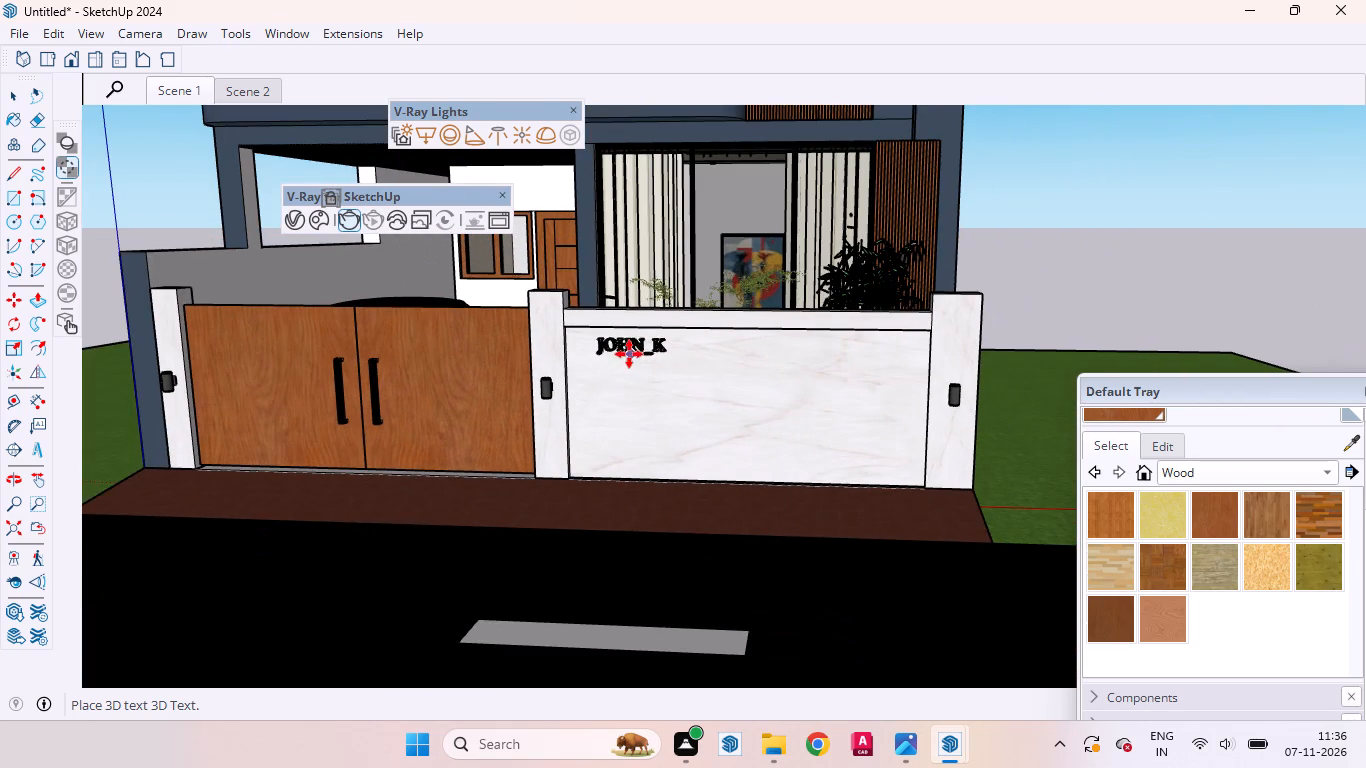
pyautogui.scroll(7, 595, 336)
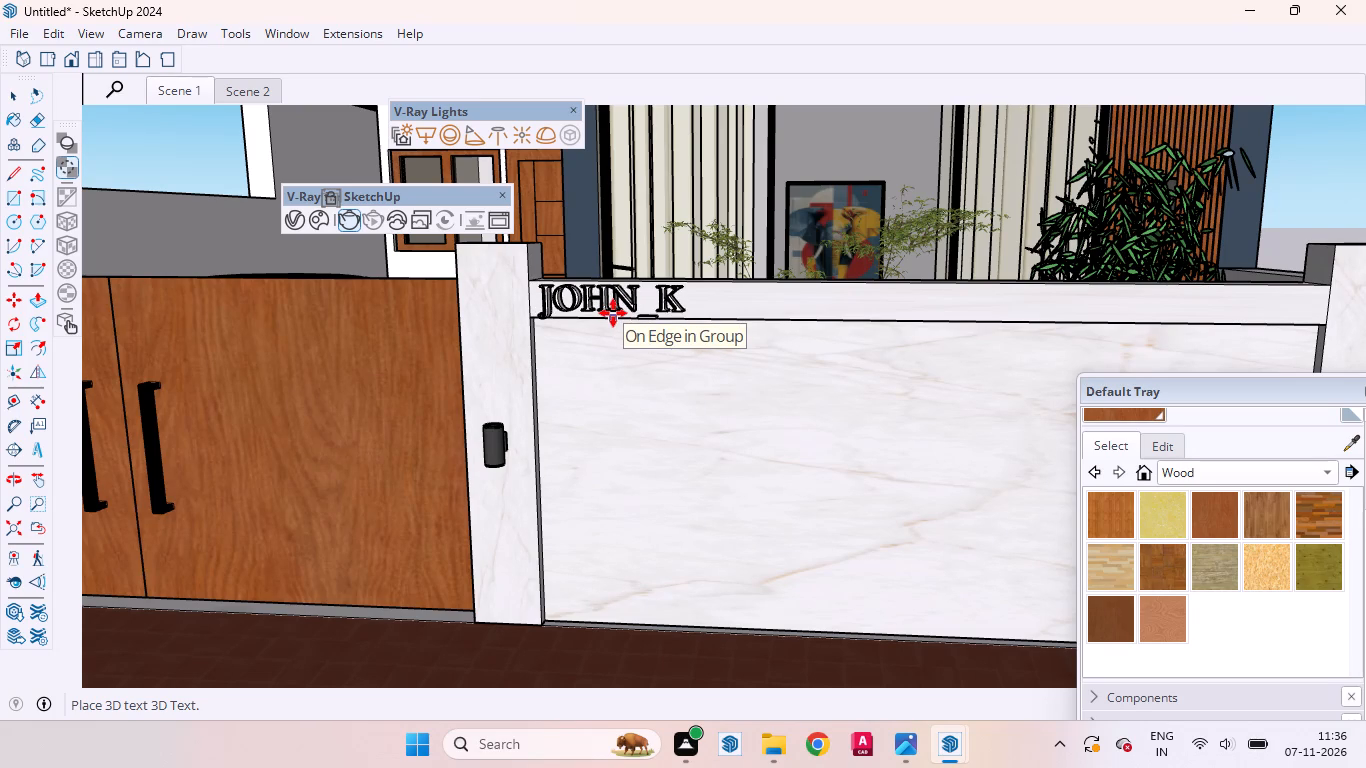
pyautogui.scroll(9, 613, 313)
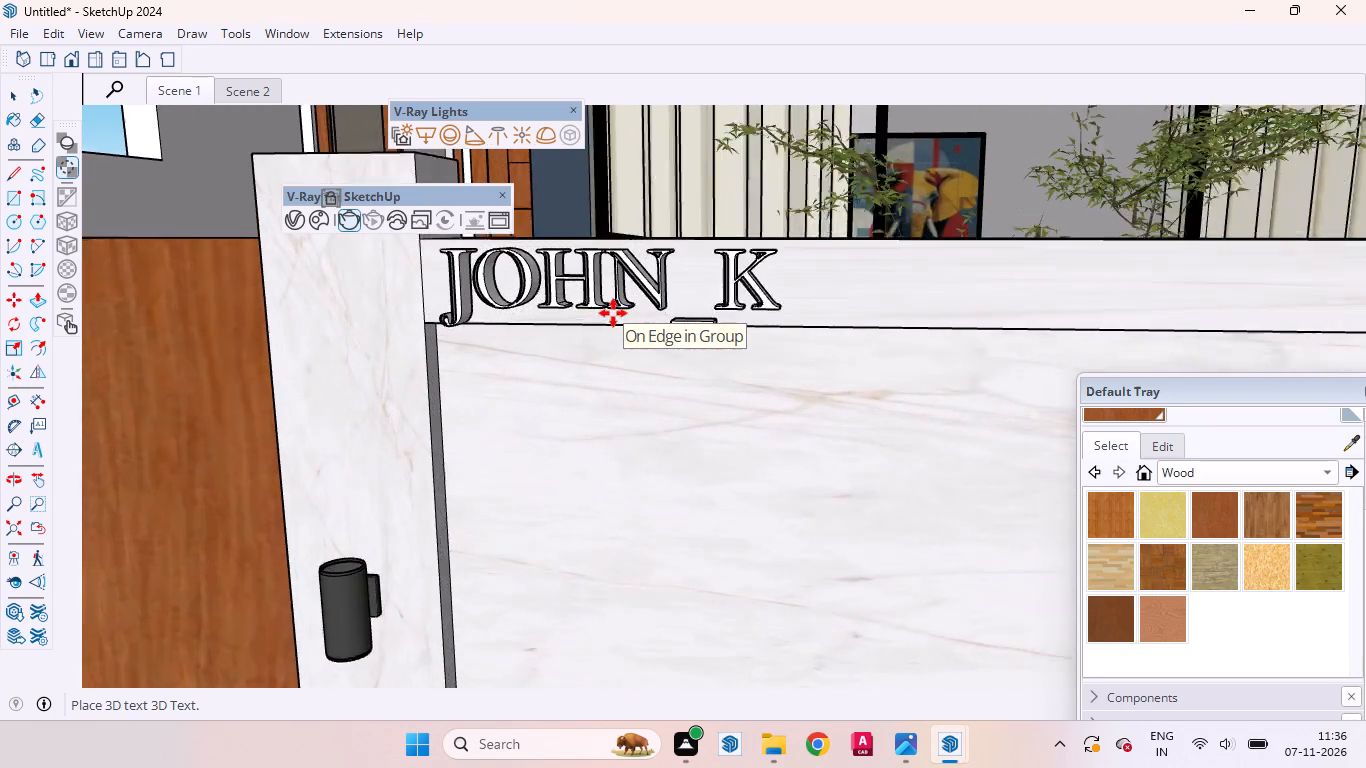
pyautogui.scroll(2, 613, 313)
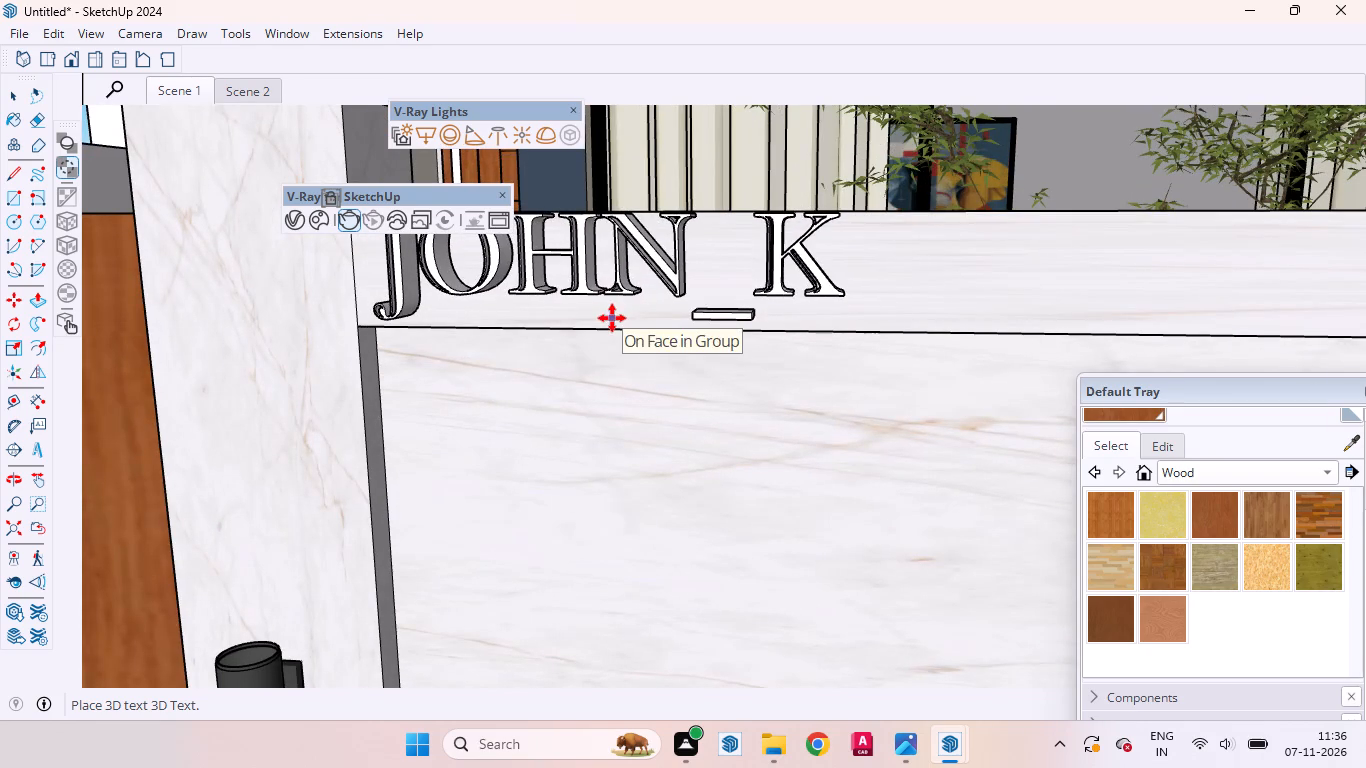
pyautogui.moveTo(613, 322); pyautogui.dragTo(623, 335)
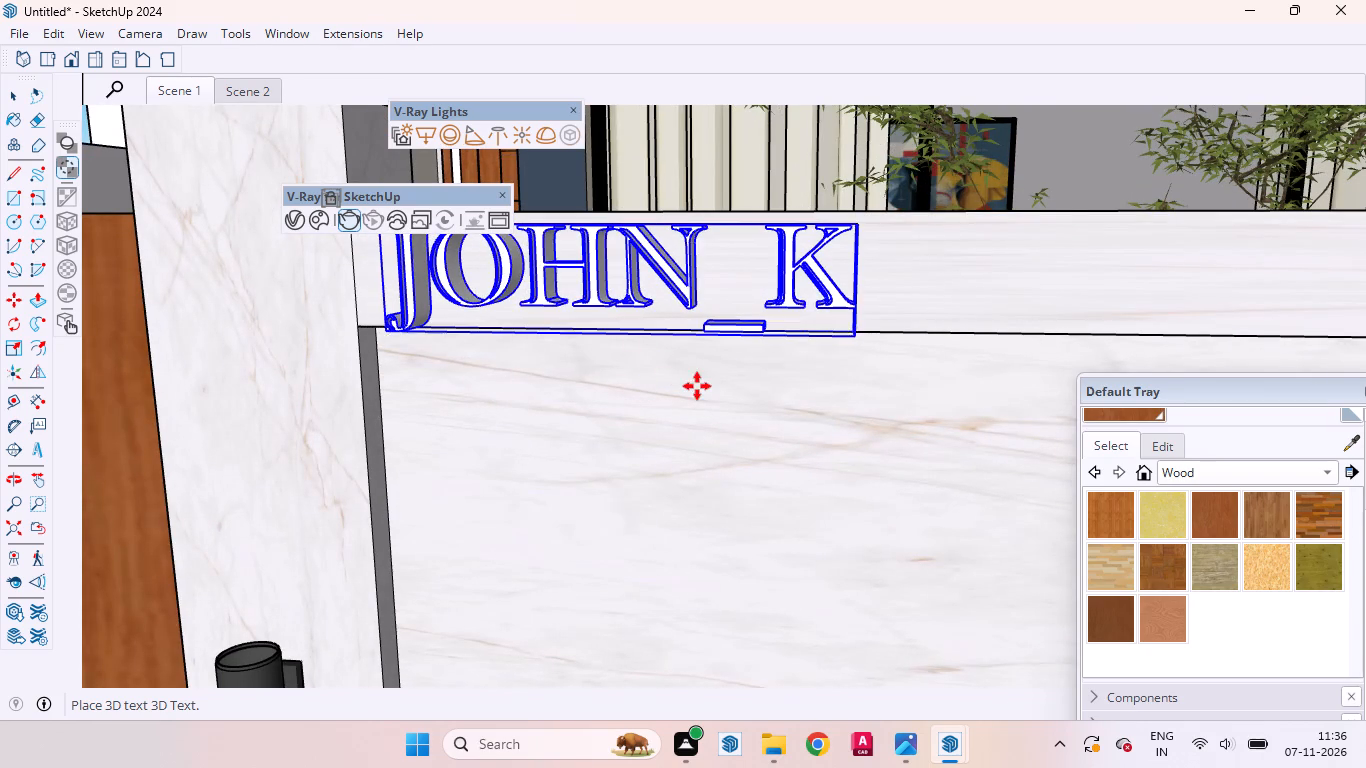
pyautogui.scroll(-5, 709, 392)
pyautogui.scroll(4, 538, 356)
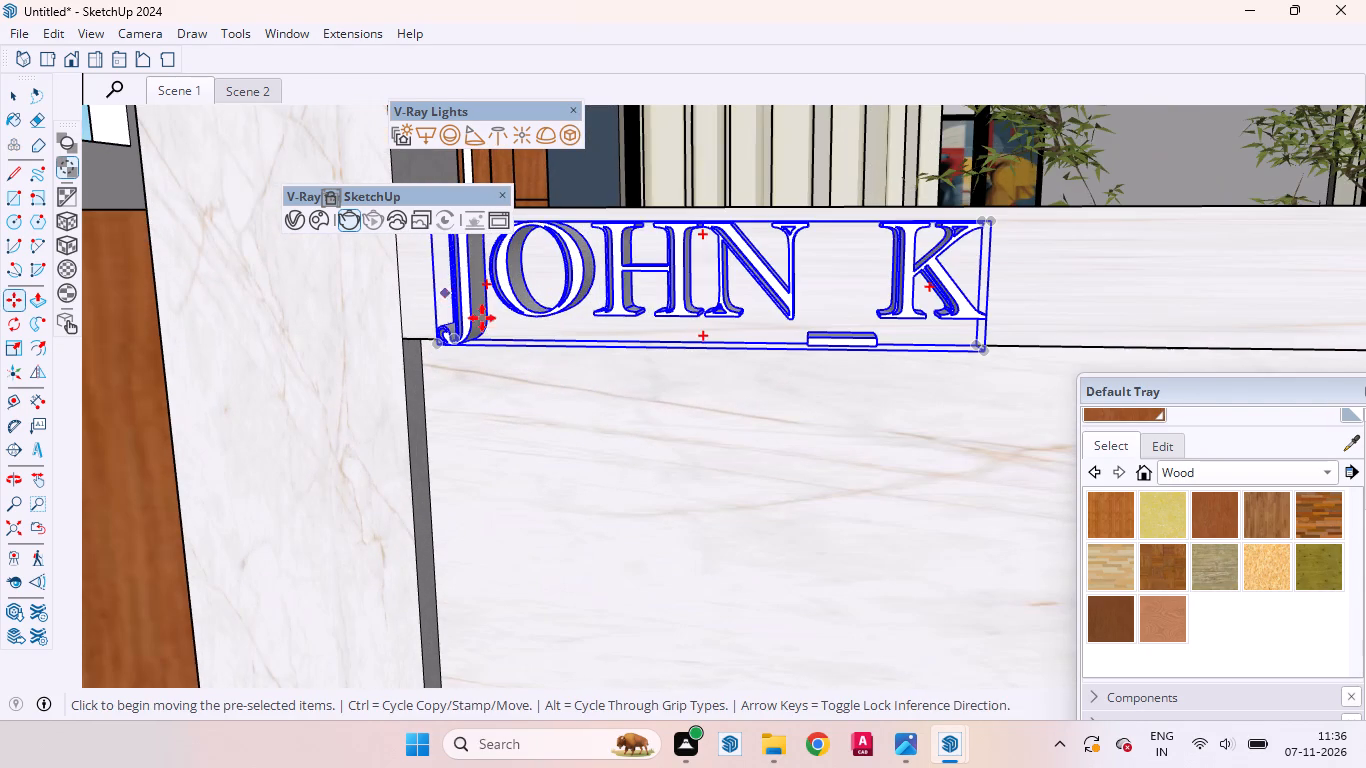
pyautogui.moveTo(494, 322); pyautogui.dragTo(655, 302, button='middle')
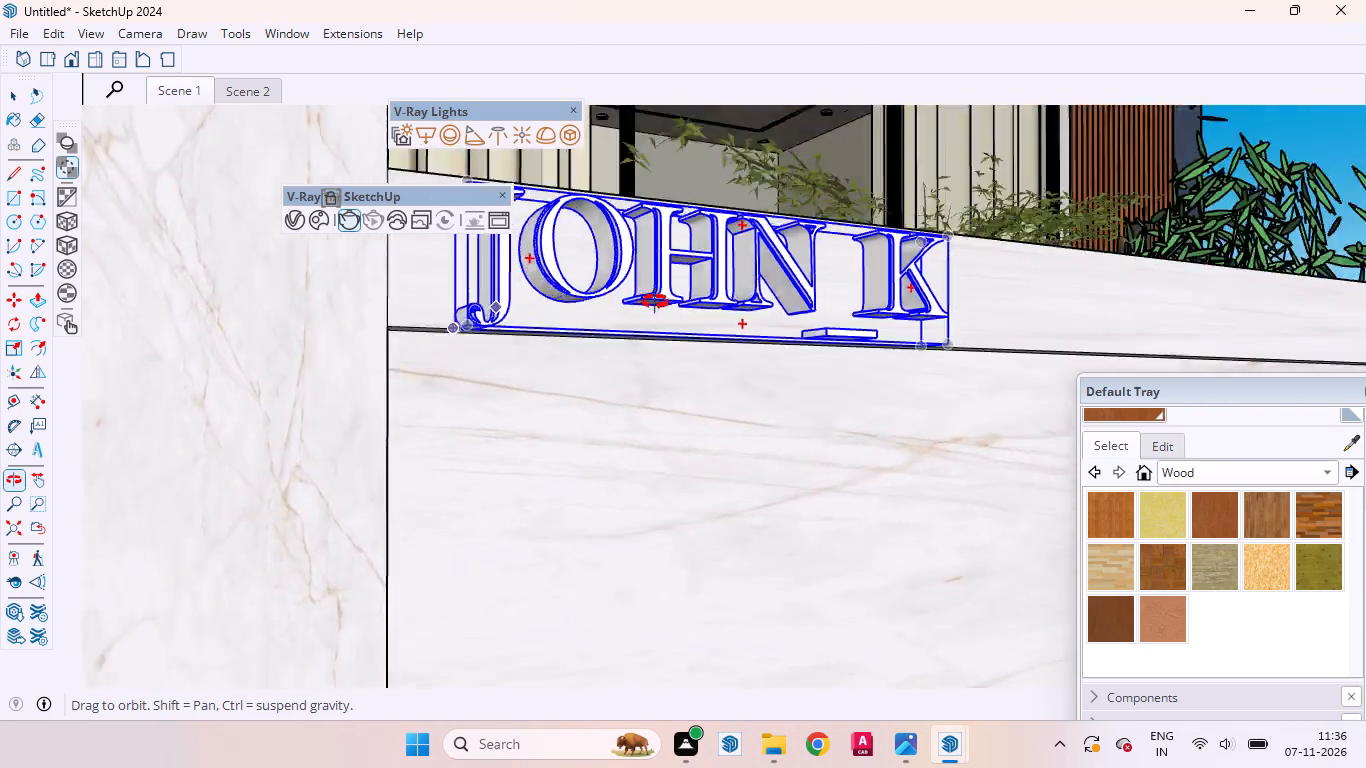
pyautogui.moveTo(655, 302); pyautogui.dragTo(629, 314, button='middle')
pyautogui.scroll(-11, 675, 306)
pyautogui.scroll(5, 610, 302)
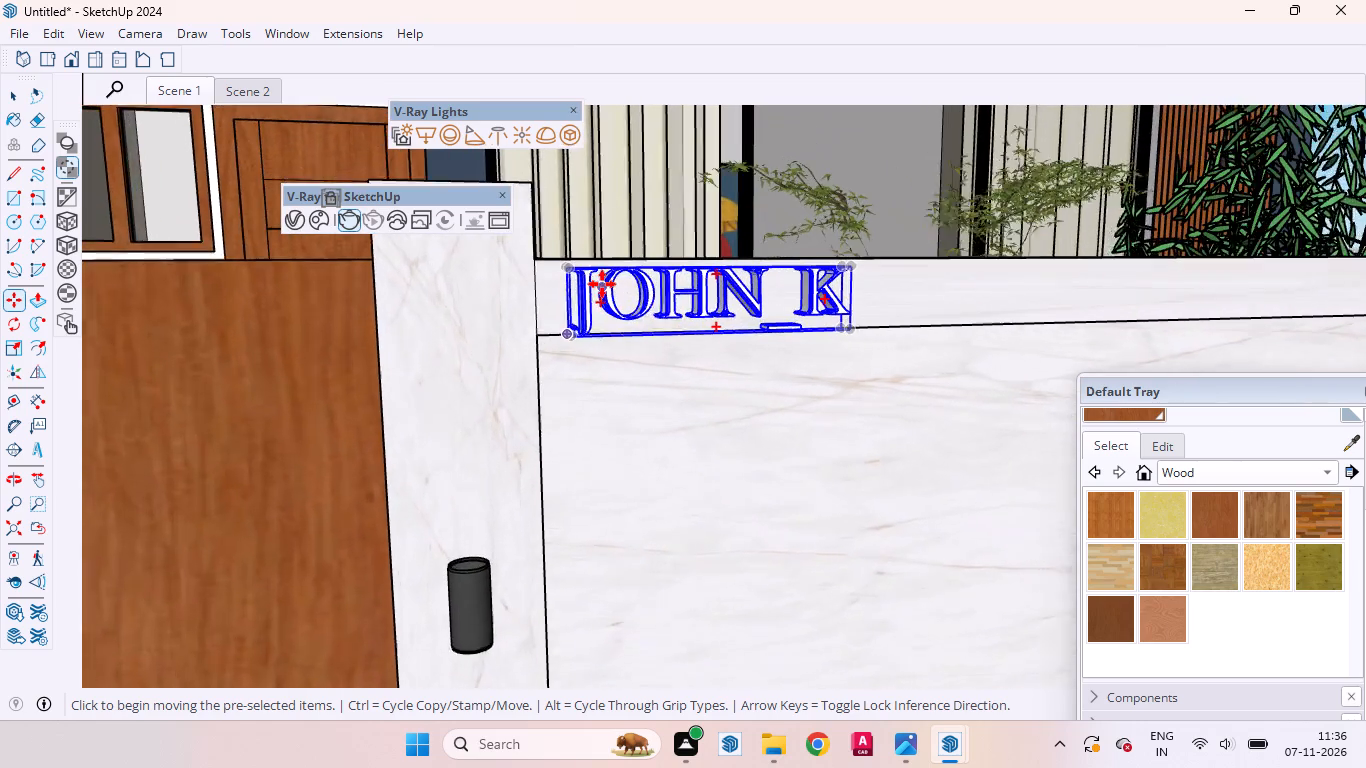
pyautogui.scroll(-1, 718, 311)
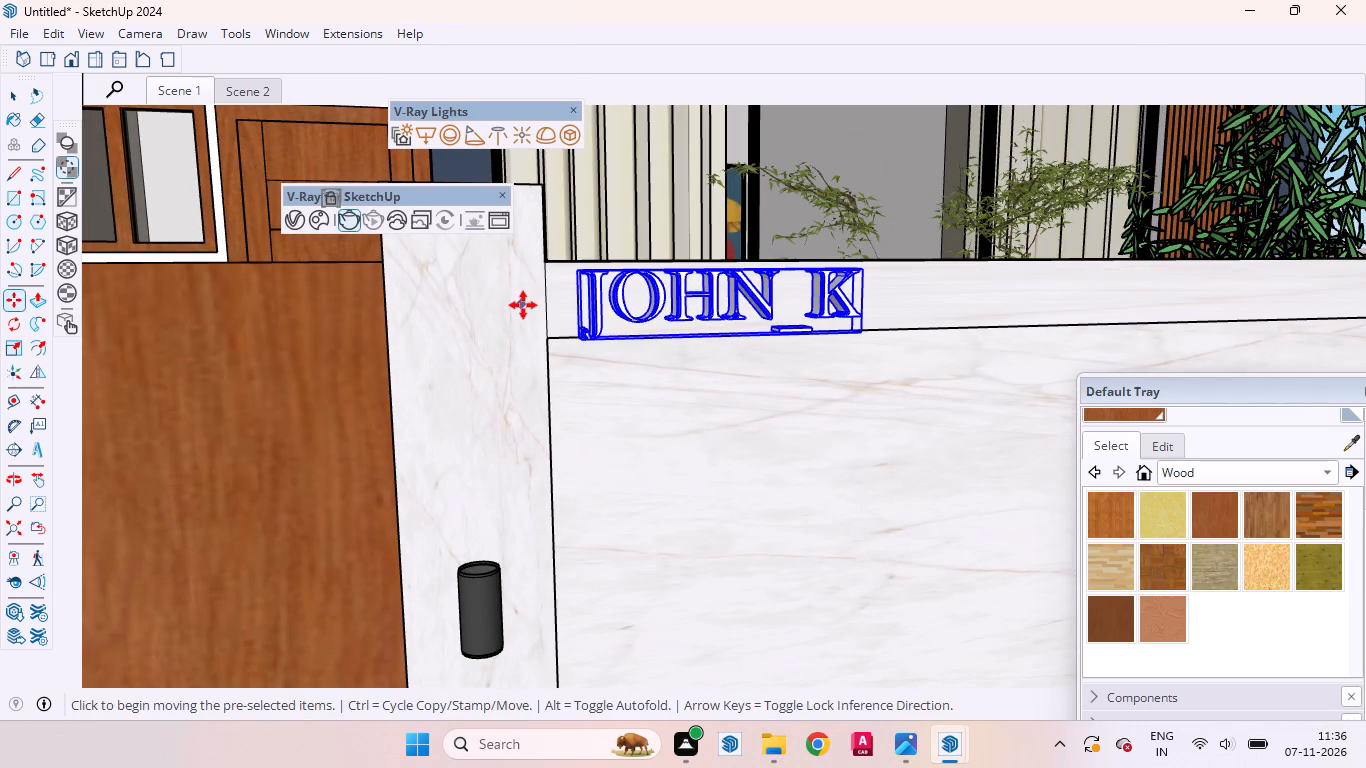
pyautogui.scroll(-6, 385, 364)
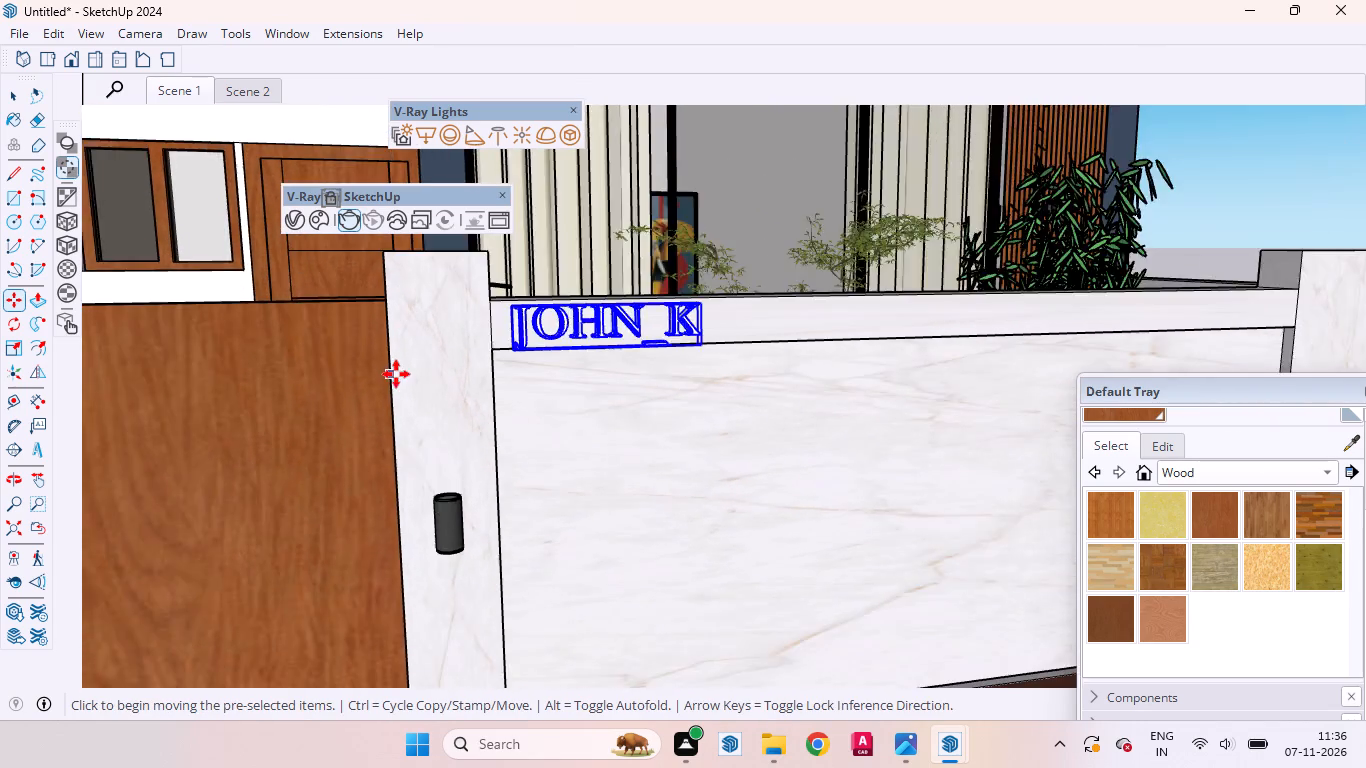
pyautogui.scroll(-4, 396, 374)
pyautogui.click(581, 410)
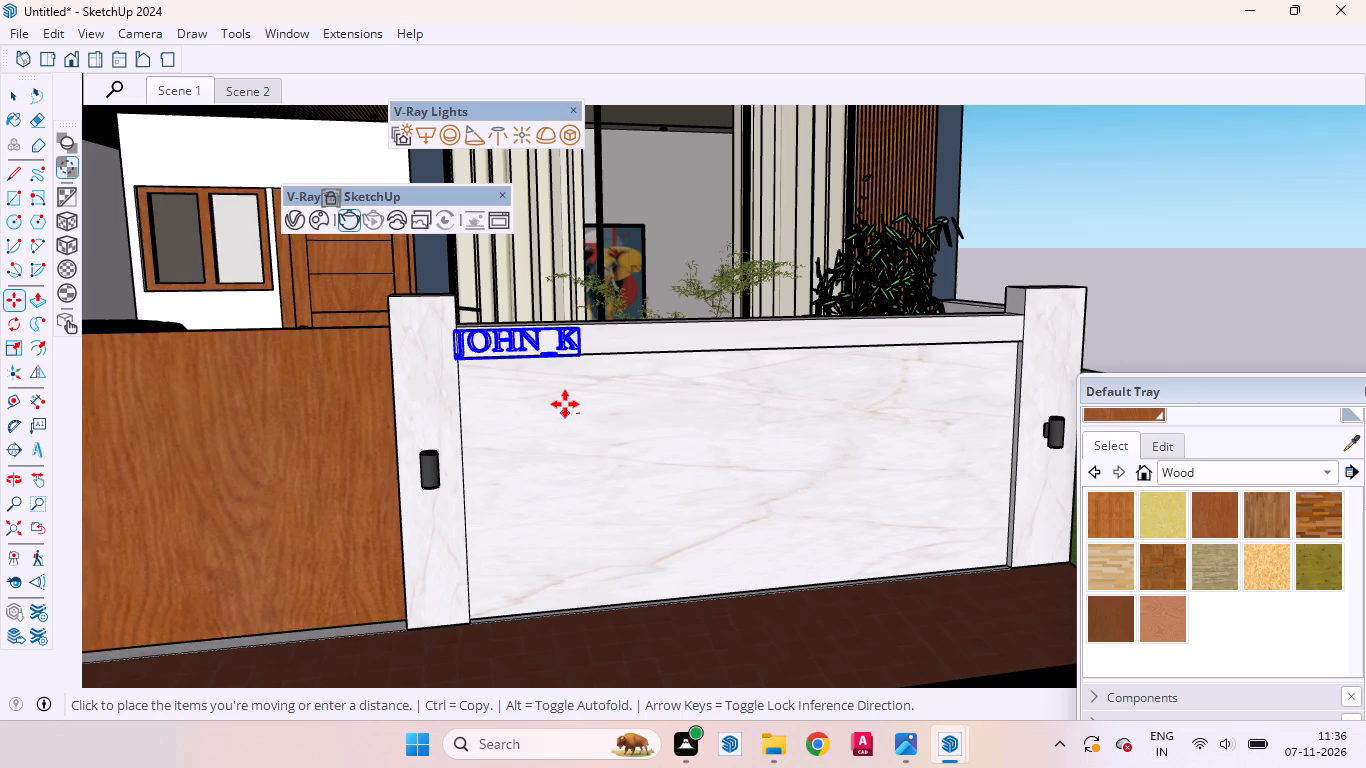
pyautogui.click(566, 404)
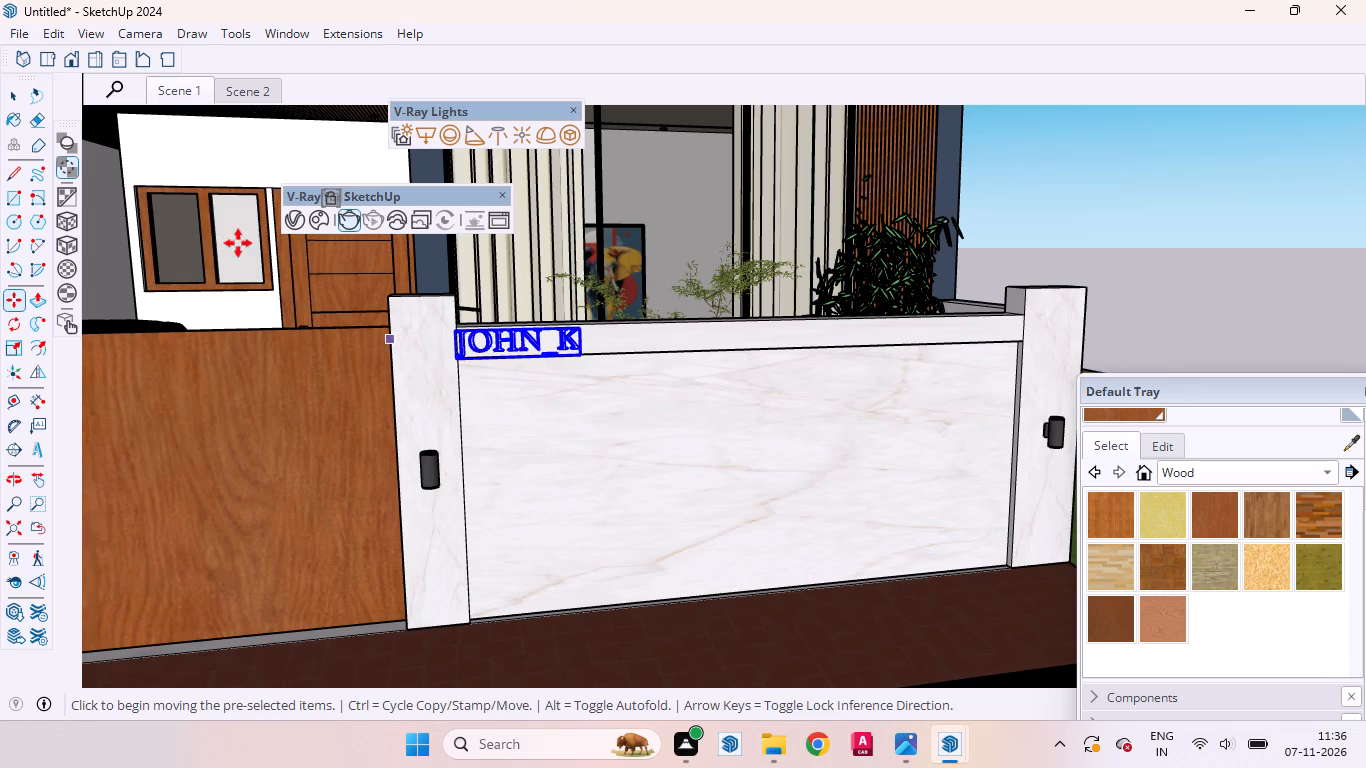
pyautogui.moveTo(12, 103); pyautogui.dragTo(154, 181)
pyautogui.click(4, 95)
pyautogui.scroll(13, 540, 347)
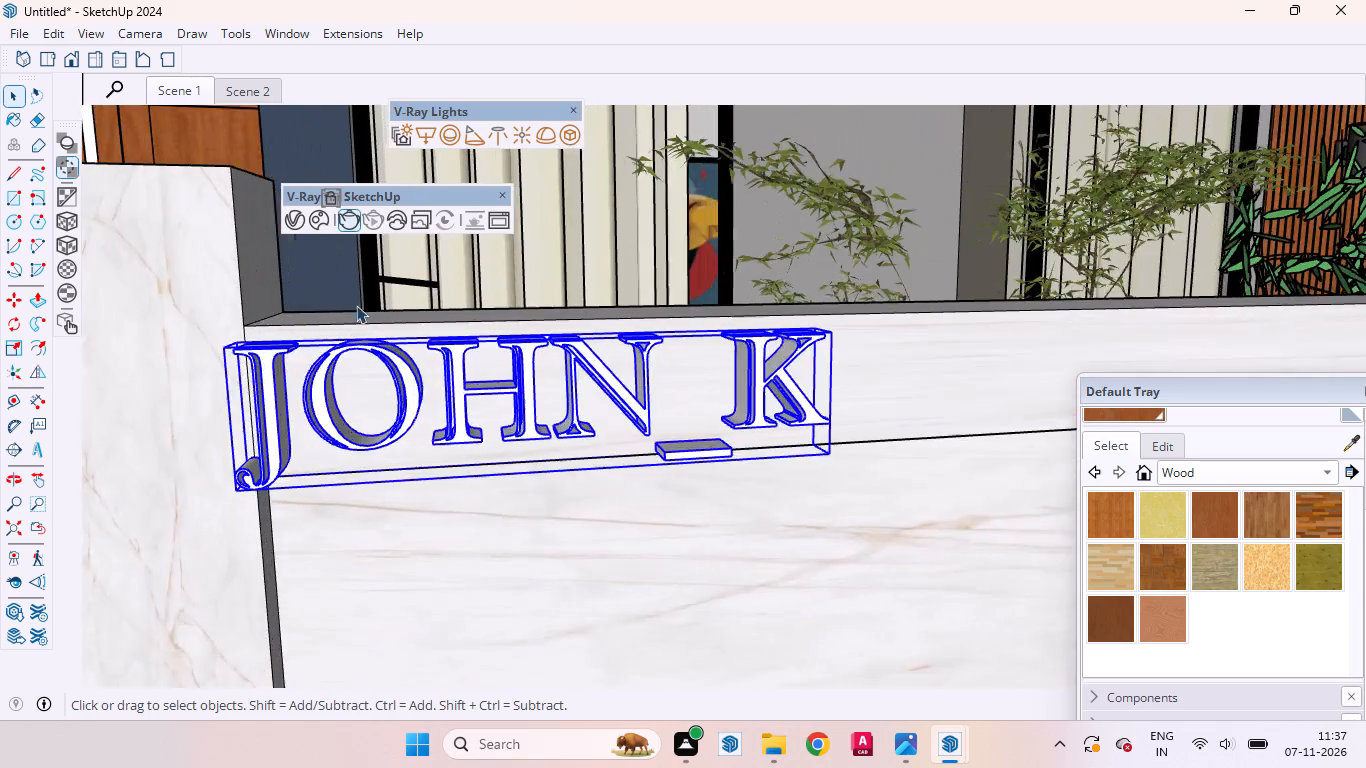
pyautogui.scroll(5, 356, 305)
pyautogui.moveTo(256, 422); pyautogui.dragTo(310, 422, button='middle')
pyautogui.scroll(-12, 315, 364)
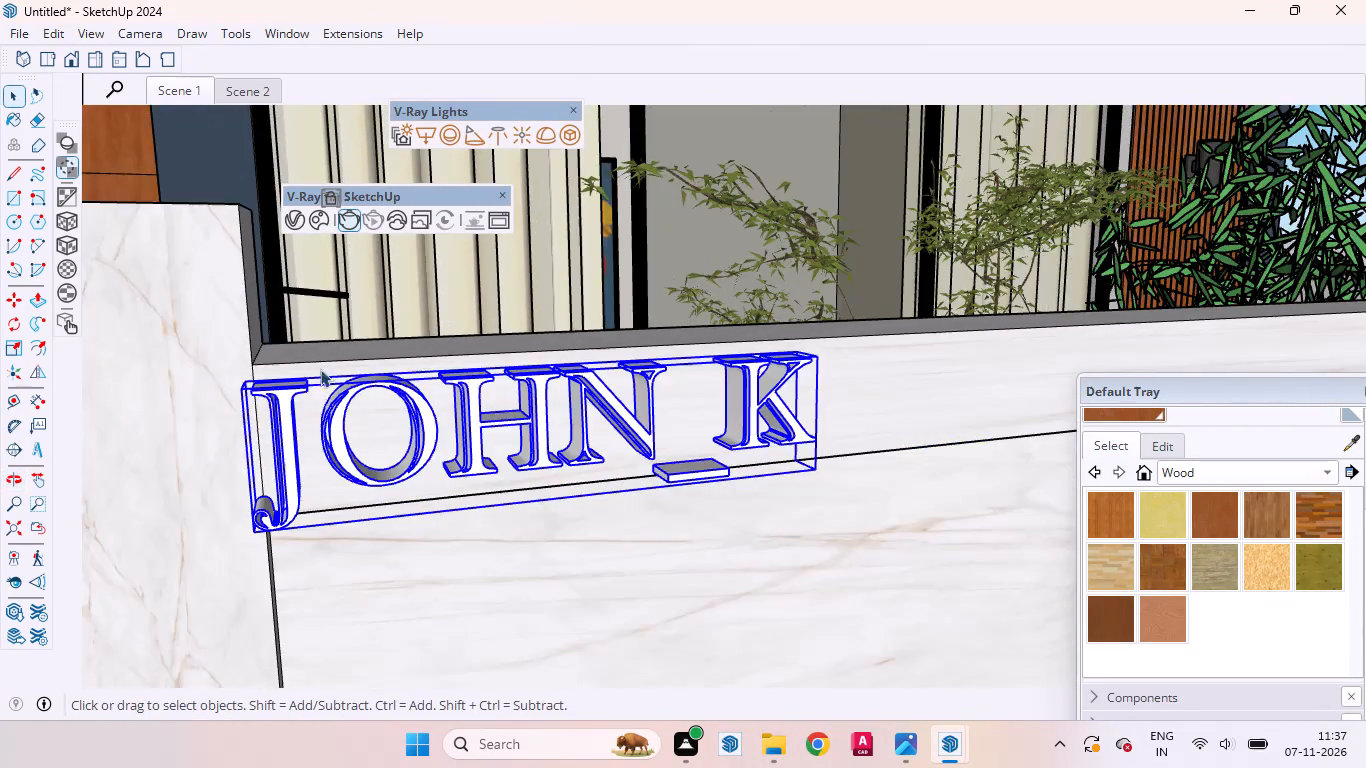
pyautogui.scroll(5, 256, 434)
pyautogui.moveTo(251, 511); pyautogui.dragTo(323, 383, button='middle')
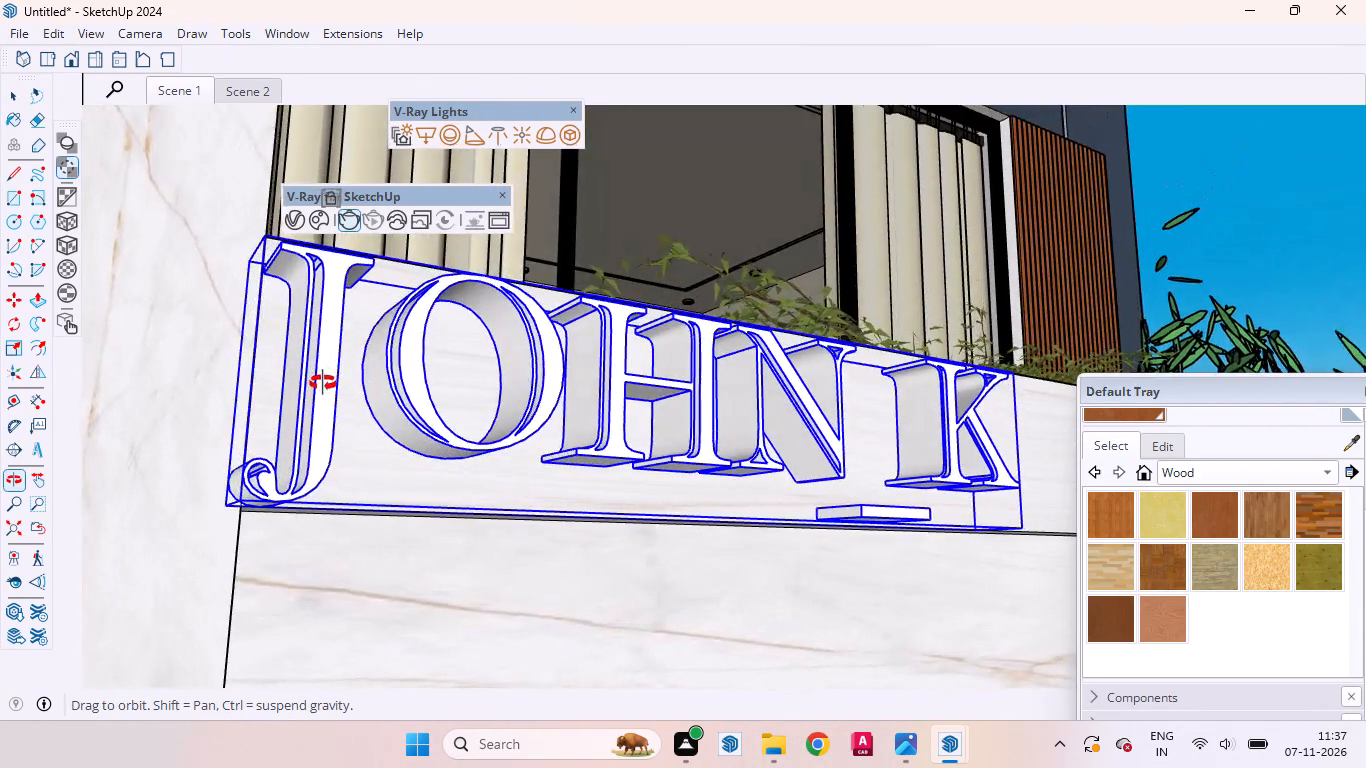
pyautogui.moveTo(323, 383); pyautogui.dragTo(213, 240, button='middle')
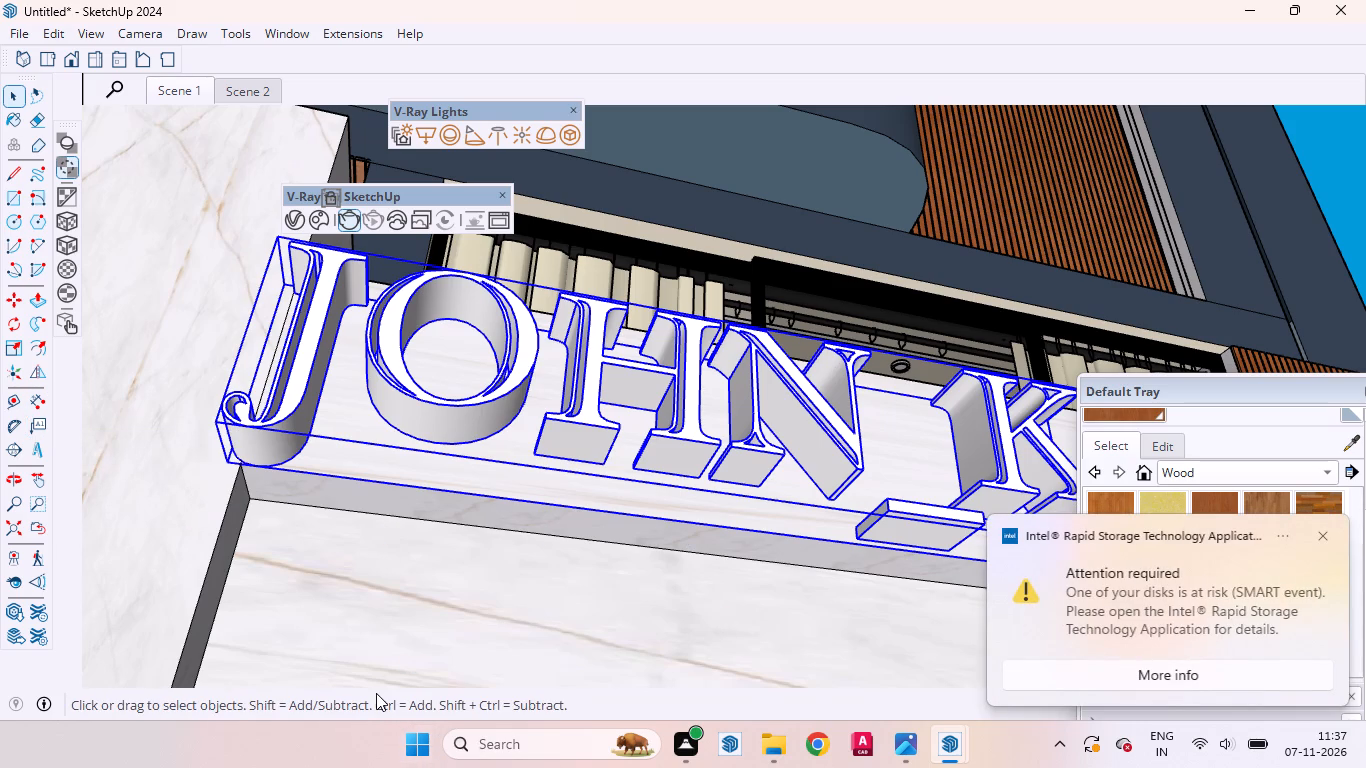
pyautogui.scroll(2, 78, 470)
pyautogui.scroll(-1, 84, 469)
pyautogui.scroll(7, 92, 467)
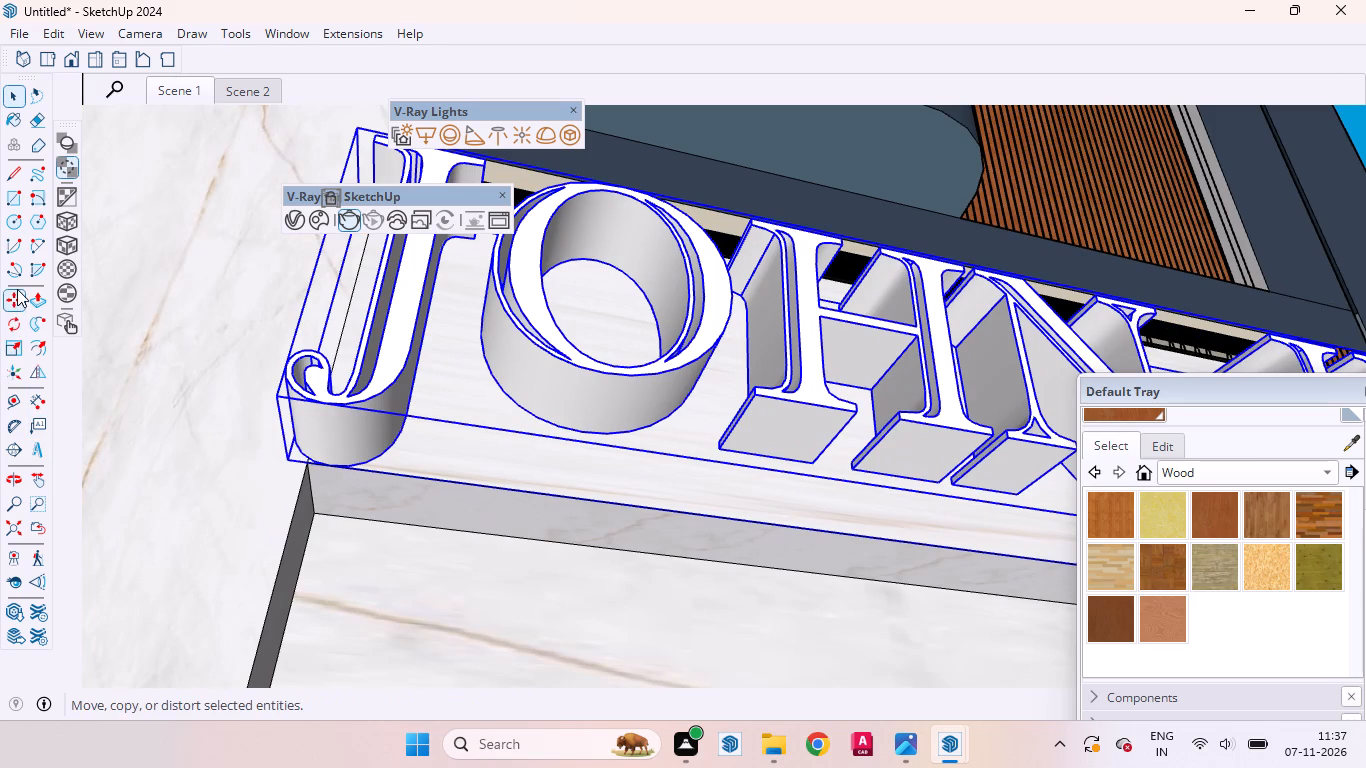
pyautogui.click(17, 289)
pyautogui.scroll(3, 250, 471)
pyautogui.scroll(-1, 250, 470)
pyautogui.scroll(5, 250, 470)
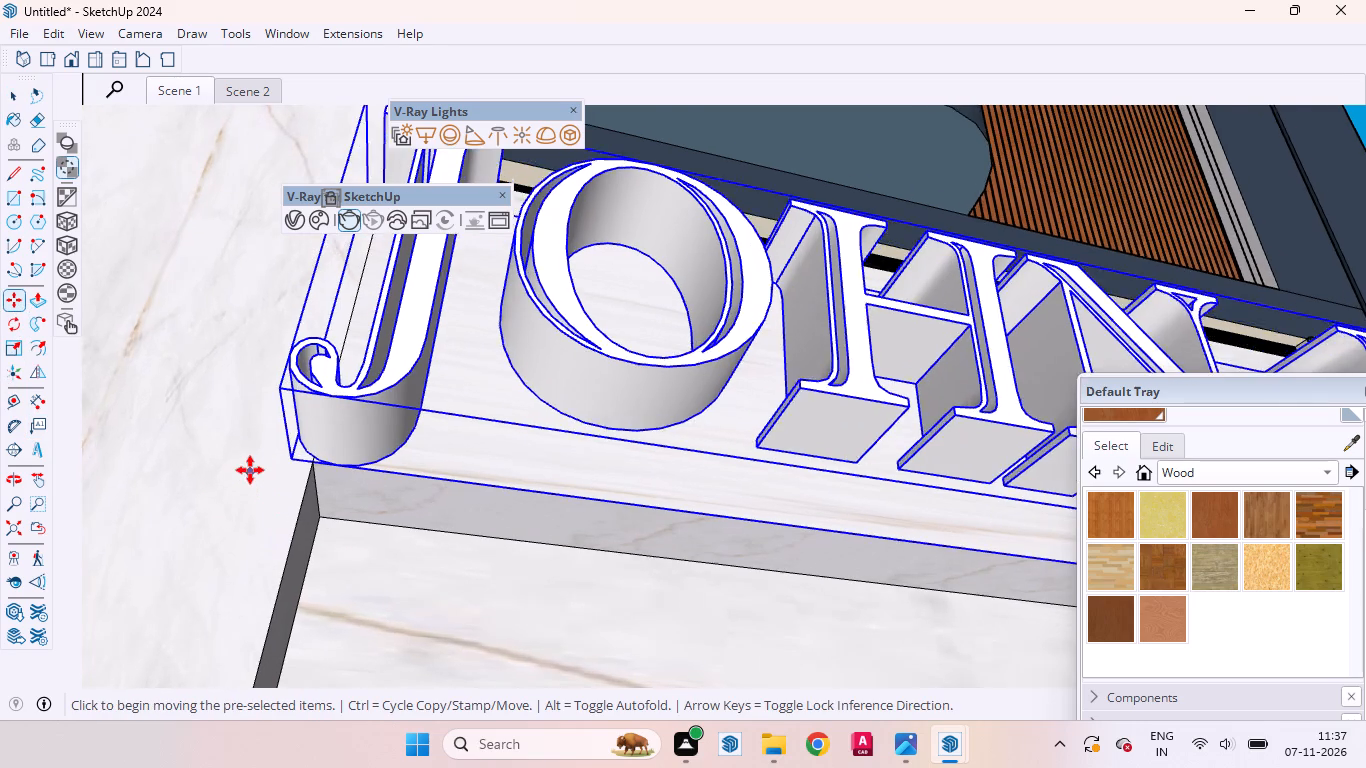
pyautogui.scroll(6, 280, 457)
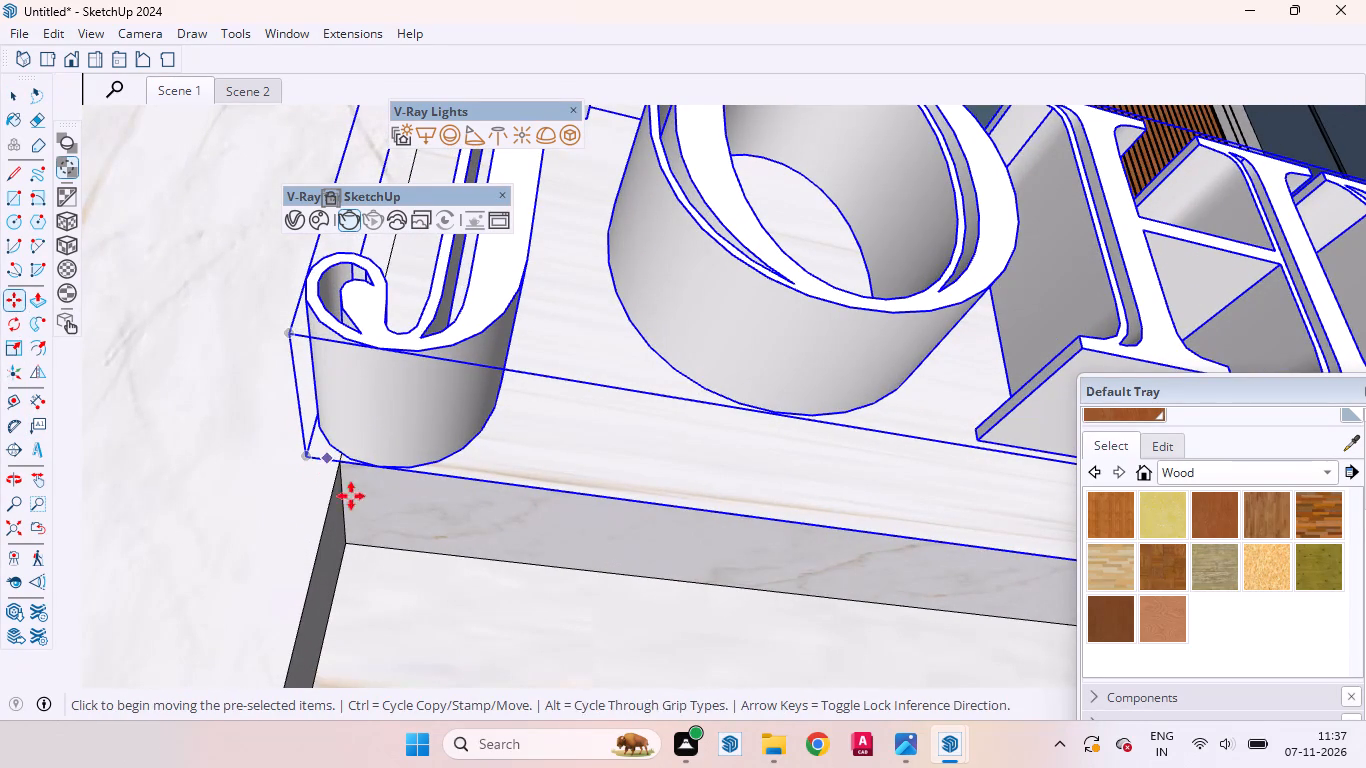
pyautogui.scroll(12, 237, 507)
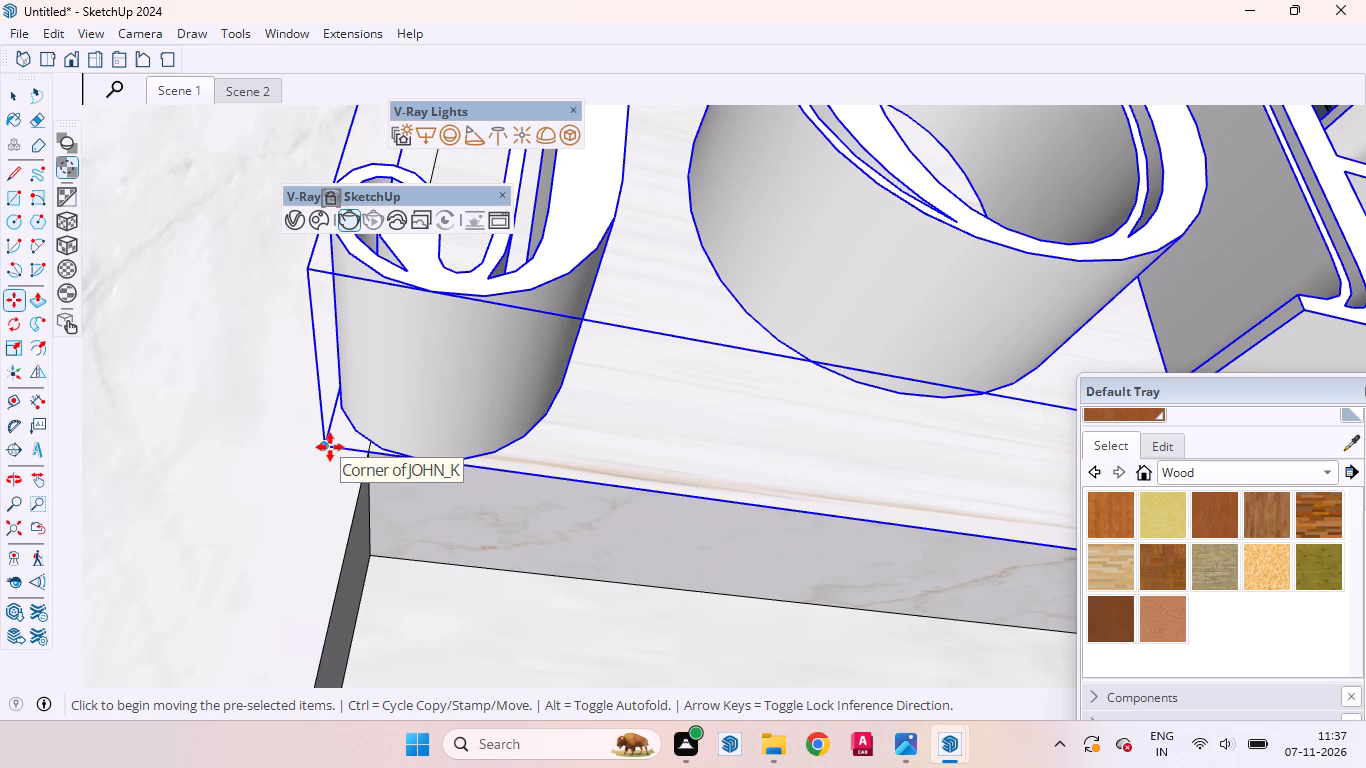
pyautogui.click(331, 447)
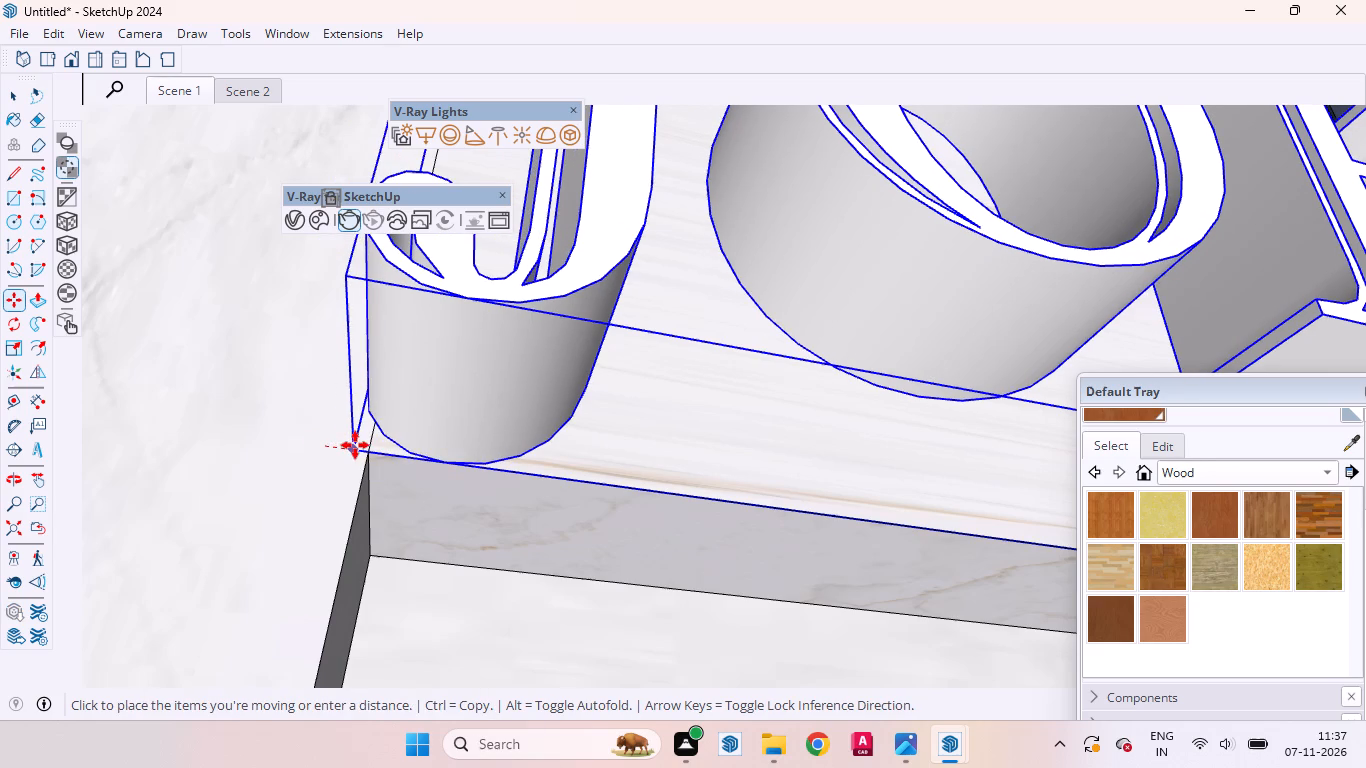
pyautogui.moveTo(364, 446); pyautogui.dragTo(387, 449)
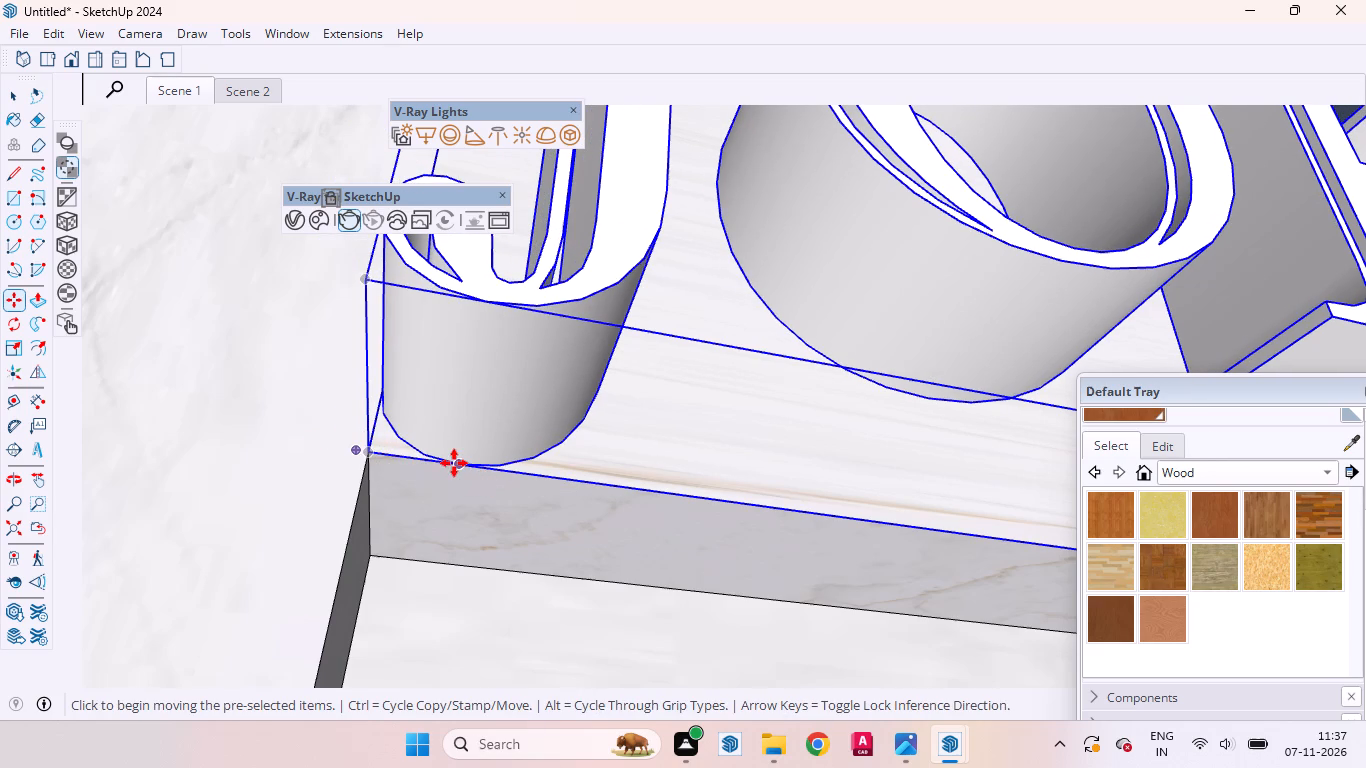
pyautogui.press('space')
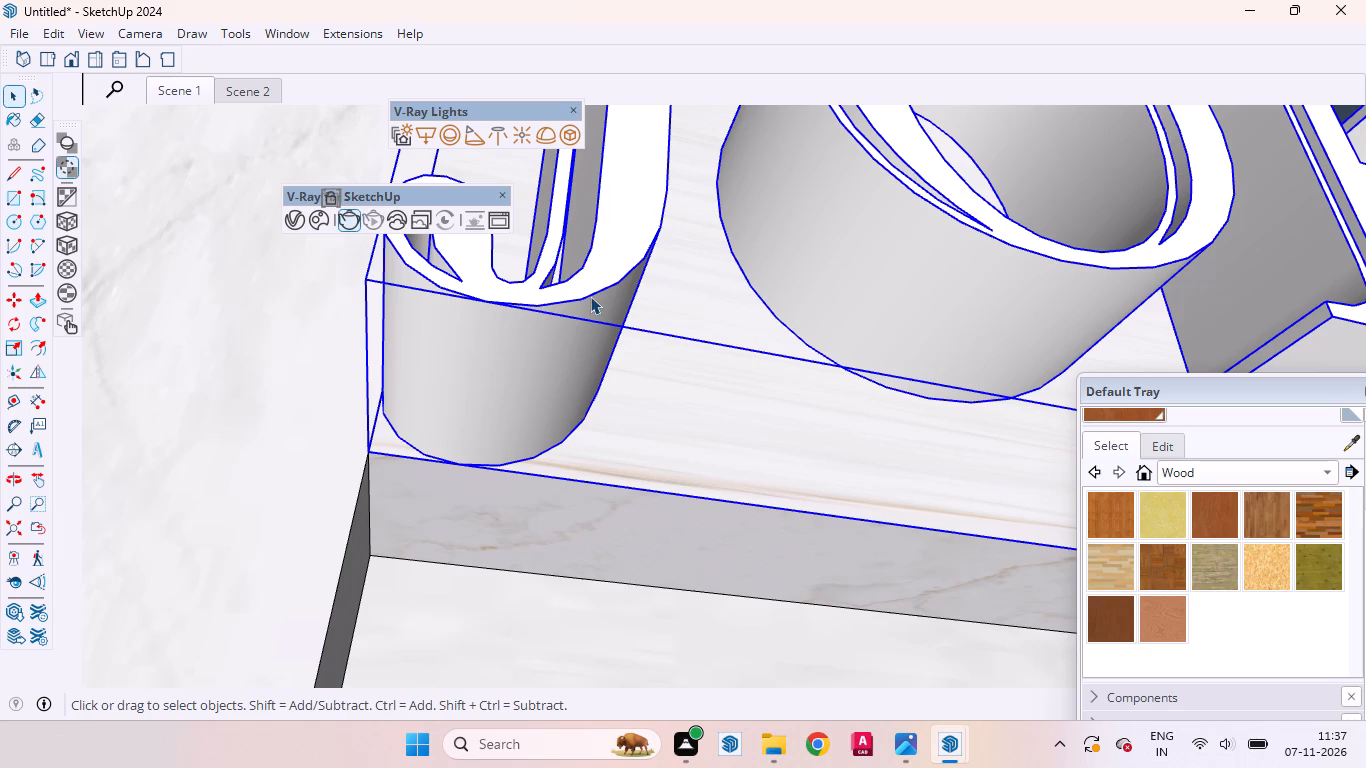
# Convert the JOHN_K text on the boundary wall into a V-Ray Mesh Light.
pyautogui.moveTo(596, 301); pyautogui.dragTo(560, 497, button='middle')
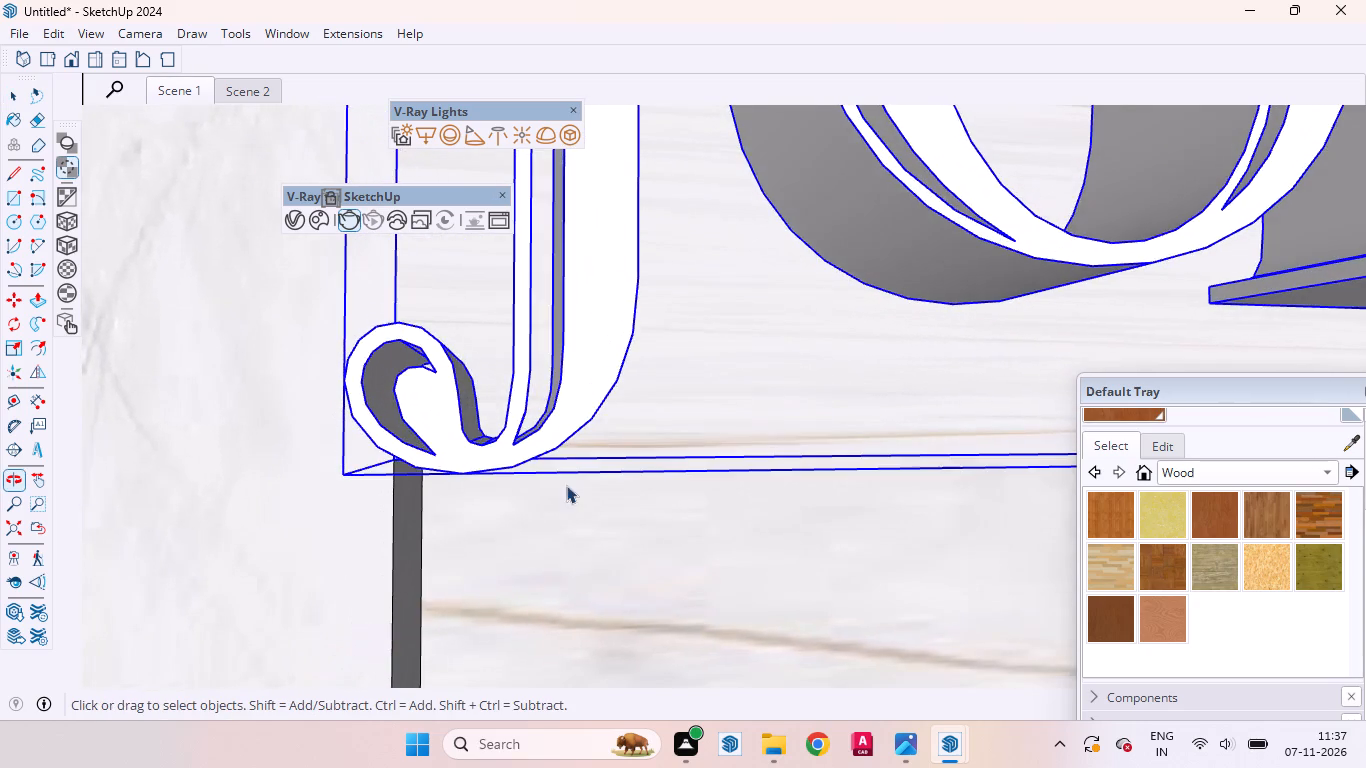
pyautogui.scroll(-20, 568, 459)
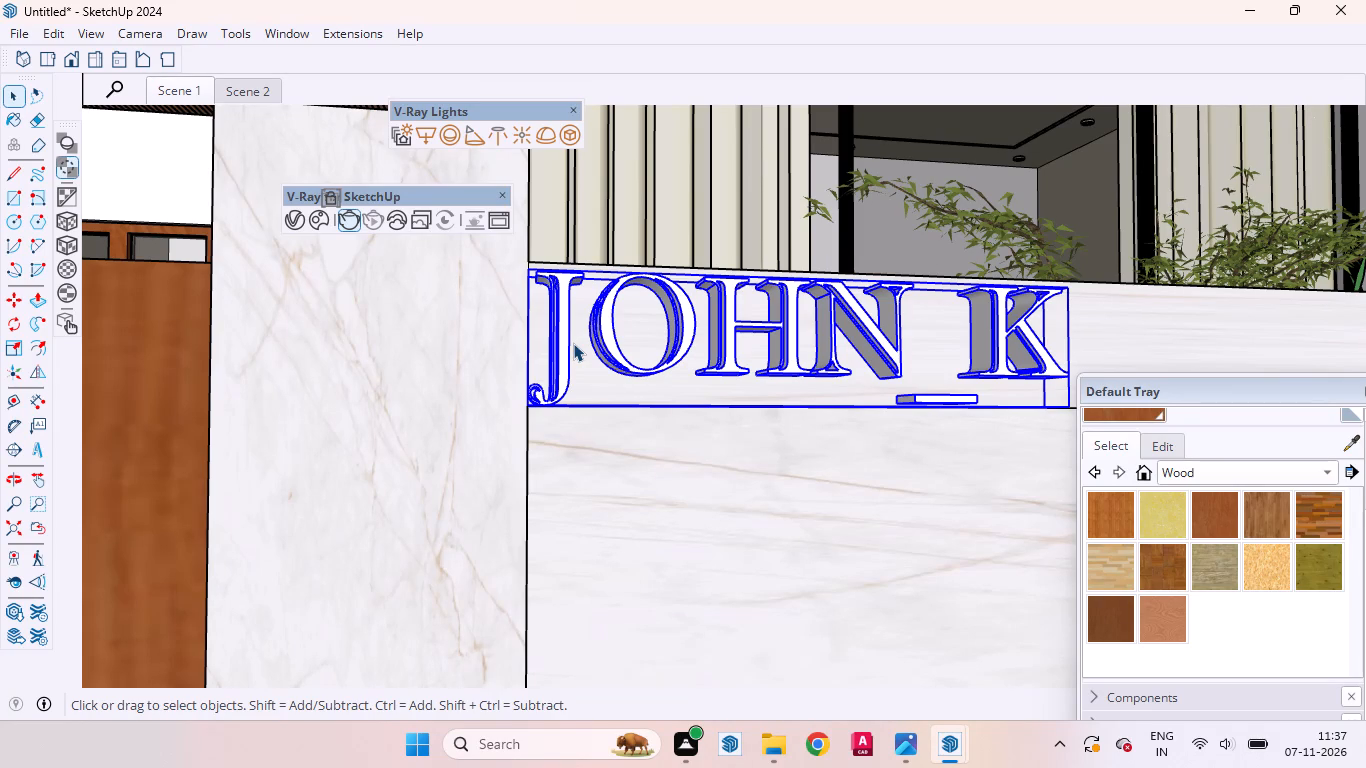
pyautogui.scroll(-2, 612, 363)
pyautogui.scroll(1, 628, 394)
pyautogui.scroll(-10, 628, 402)
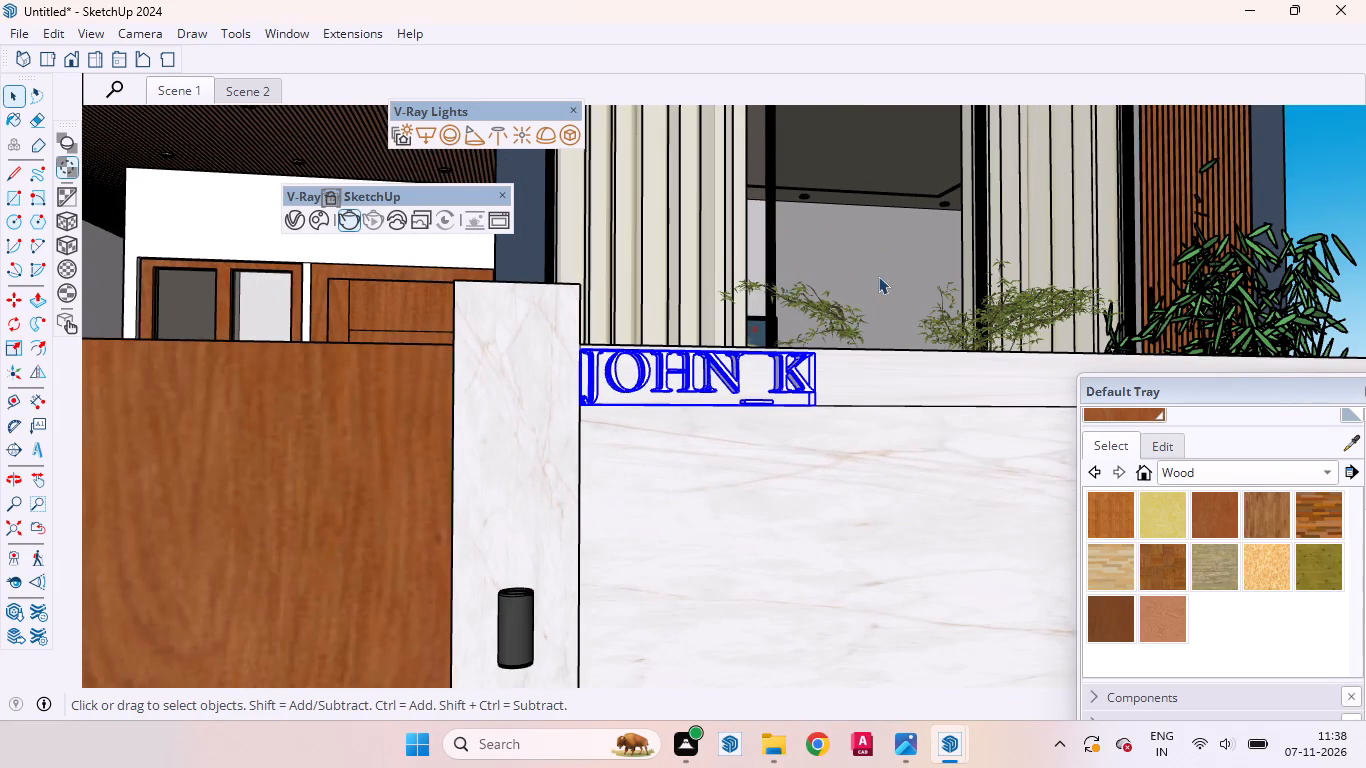
pyautogui.click(571, 129)
# Inspect the JOHN_K mesh light on the boundary wall's top band beside the gate pillar.
pyautogui.scroll(2, 736, 394)
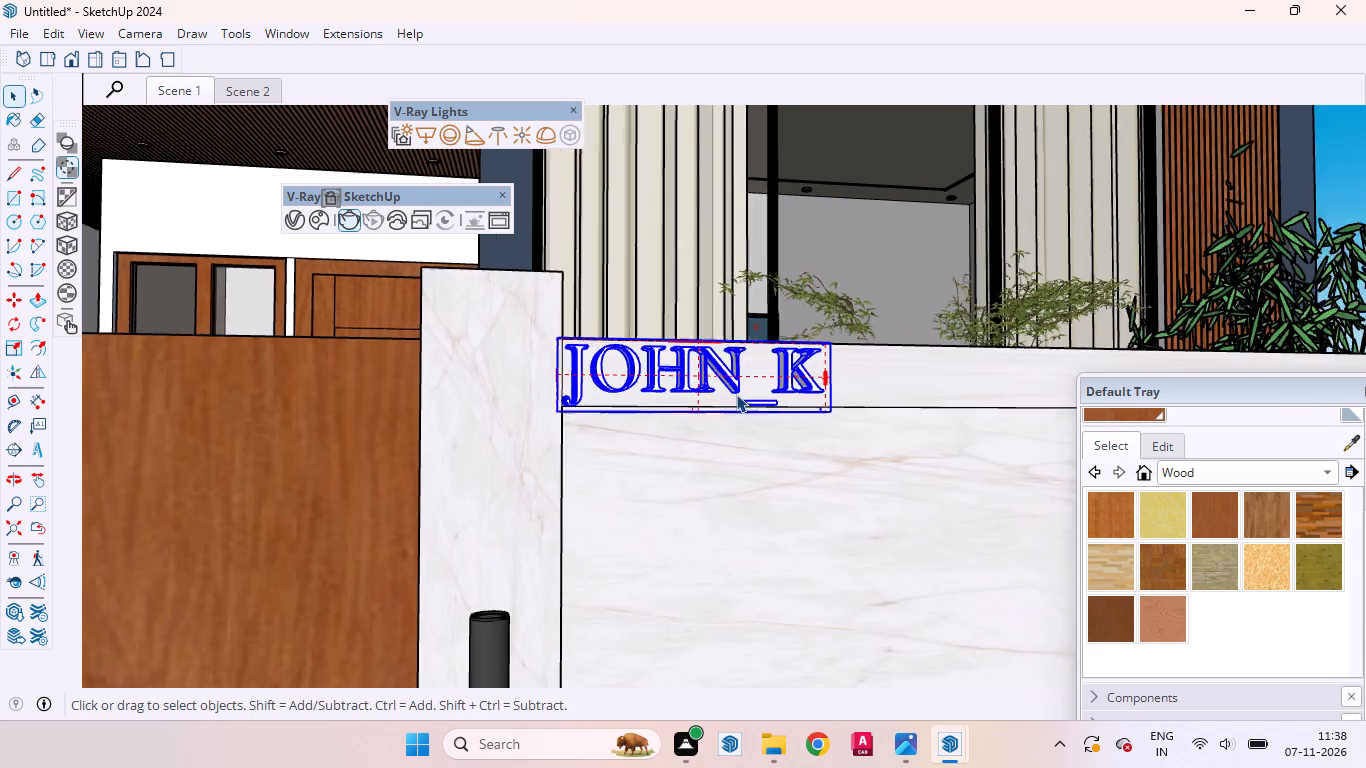
pyautogui.scroll(4, 736, 394)
pyautogui.scroll(-6, 736, 394)
pyautogui.moveTo(699, 422); pyautogui.dragTo(631, 441, button='middle')
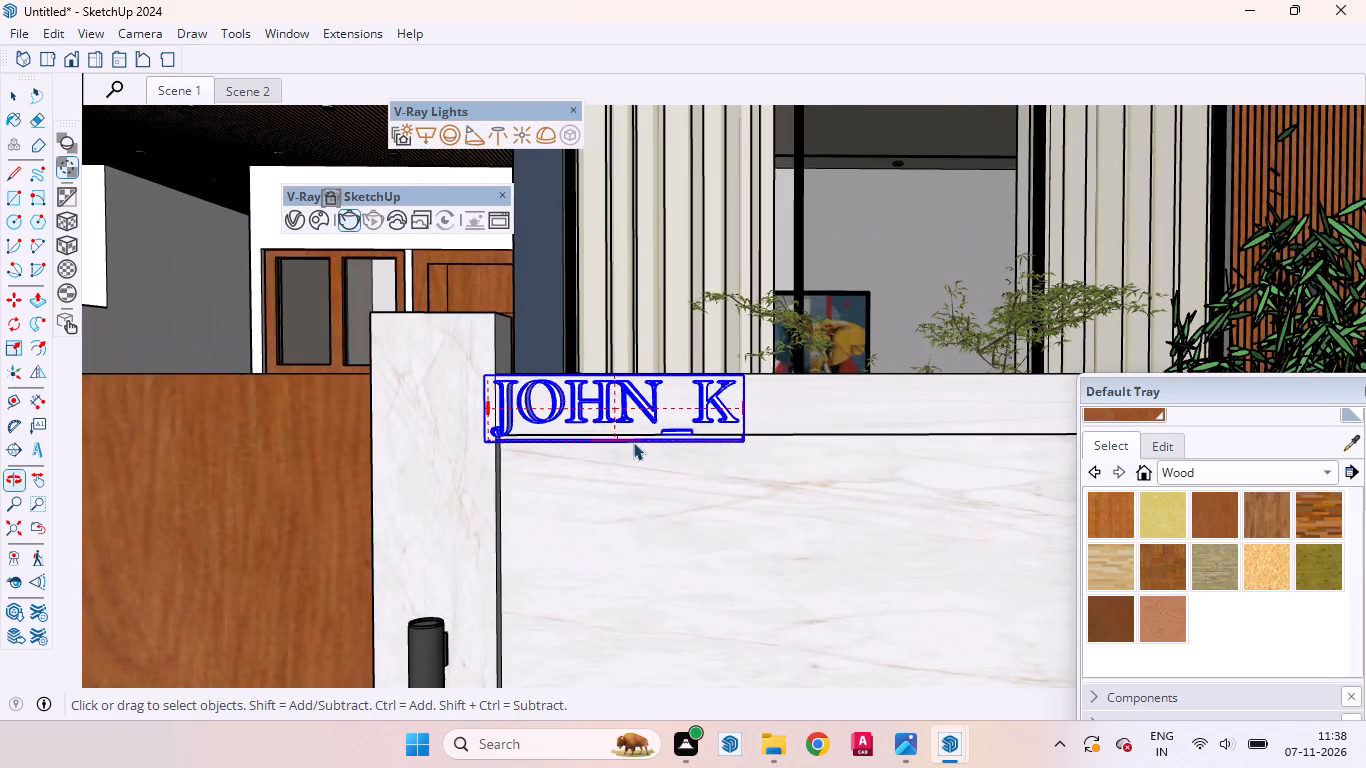
pyautogui.scroll(2, 626, 434)
pyautogui.scroll(-3, 626, 434)
pyautogui.scroll(4, 626, 434)
pyautogui.scroll(-6, 626, 434)
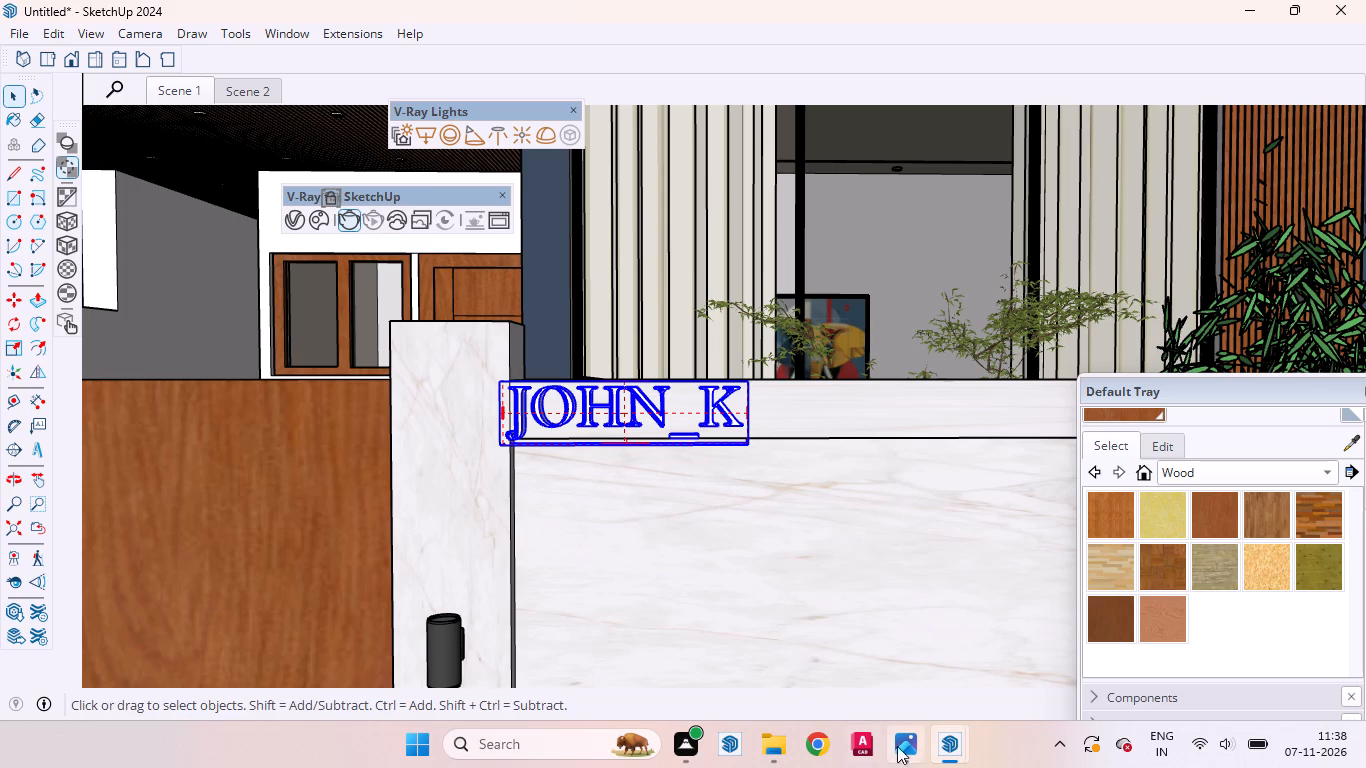
# Switch to the V-Ray Frame Buffer and examine the front elevation render, including the balcony, ceiling strip lights, carport and gate.
pyautogui.click(957, 736)
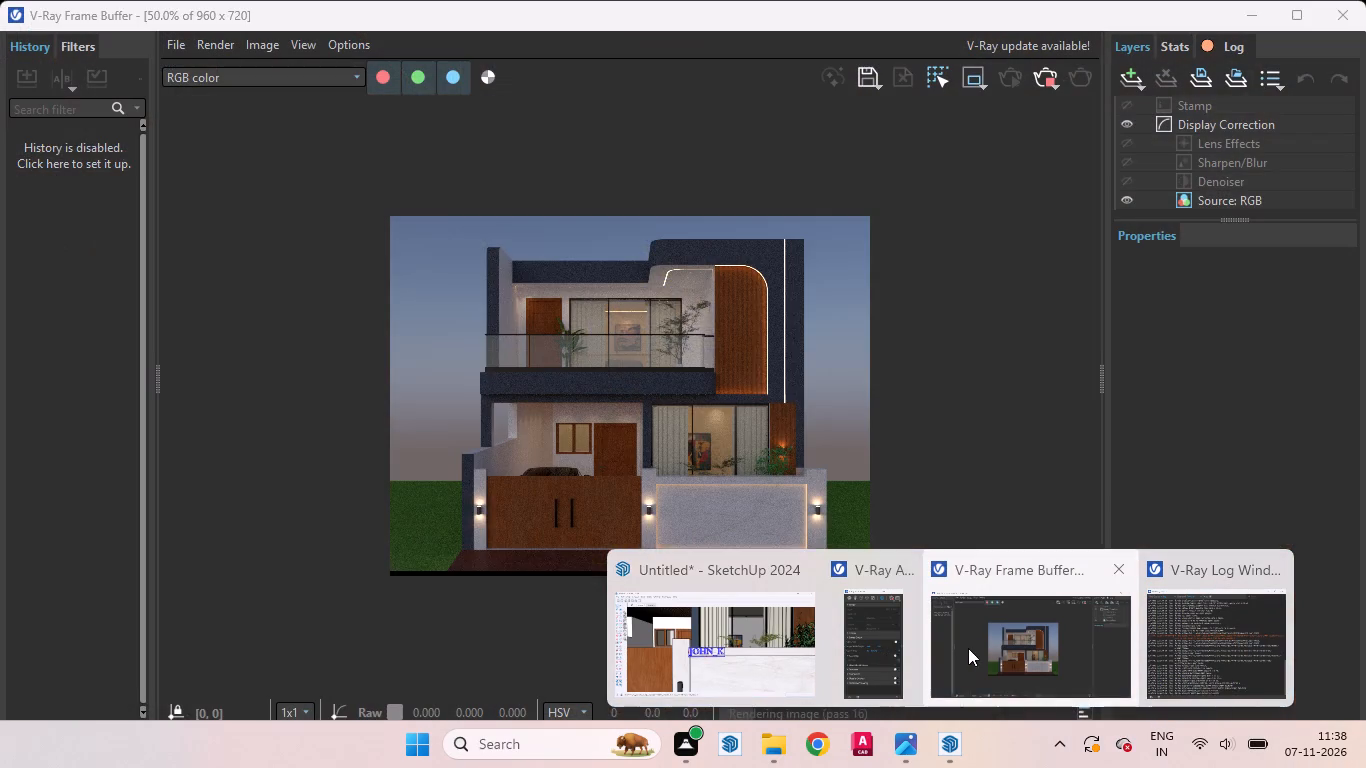
pyautogui.click(978, 648)
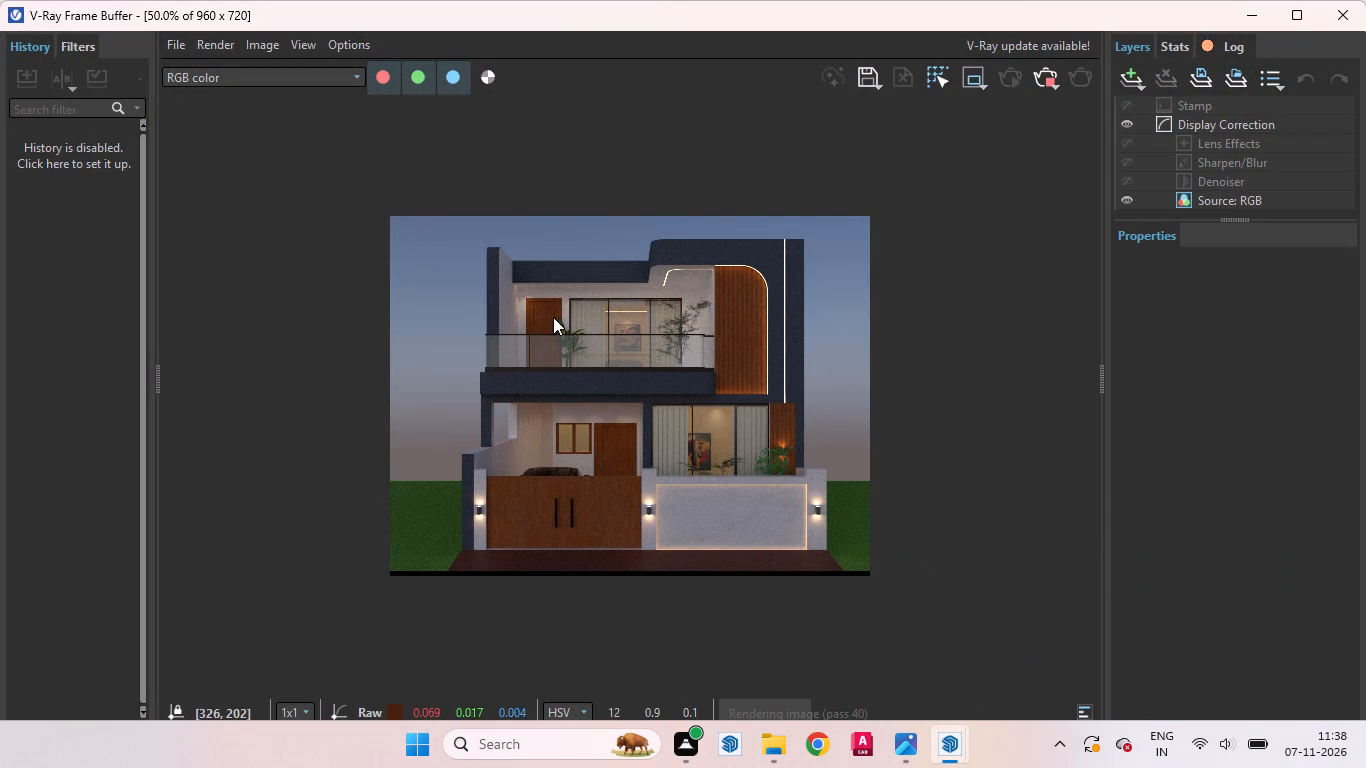
pyautogui.scroll(2, 618, 337)
pyautogui.scroll(-2, 620, 341)
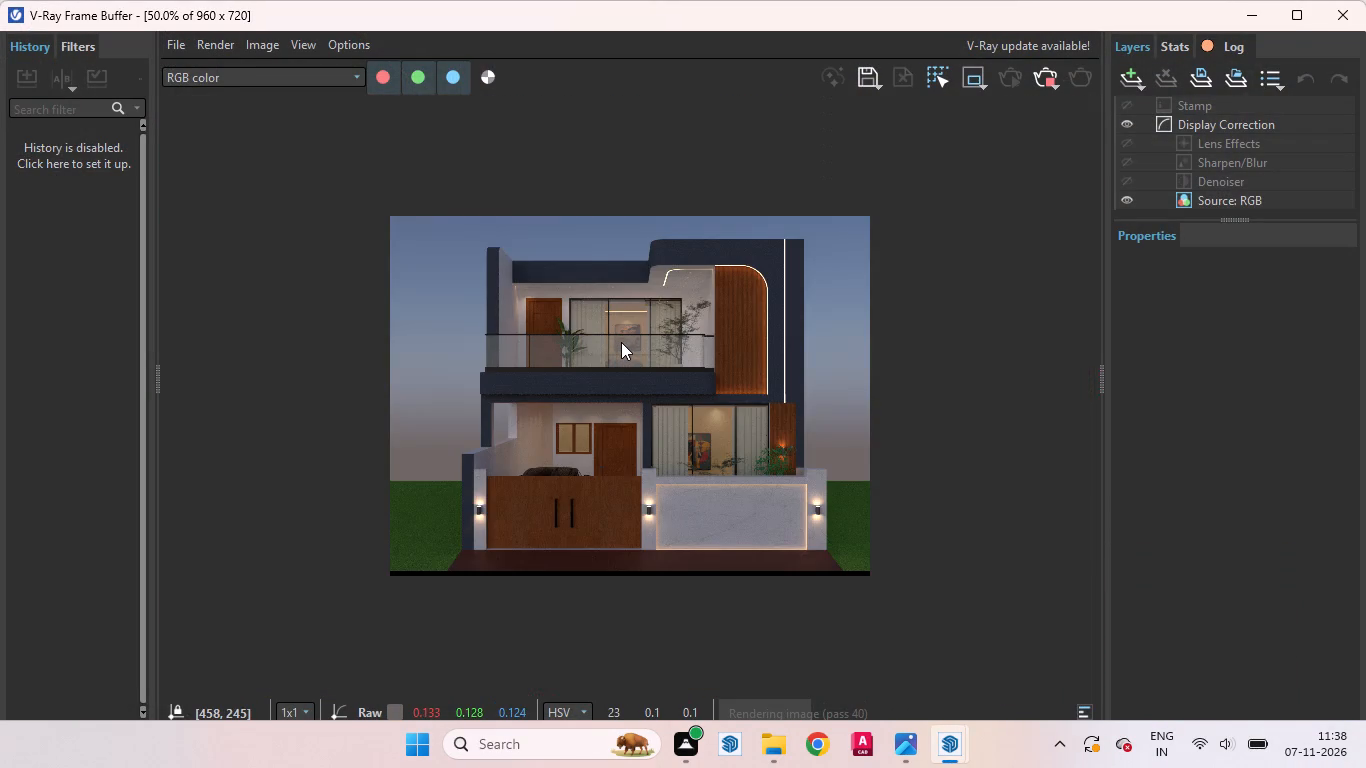
pyautogui.scroll(2, 611, 284)
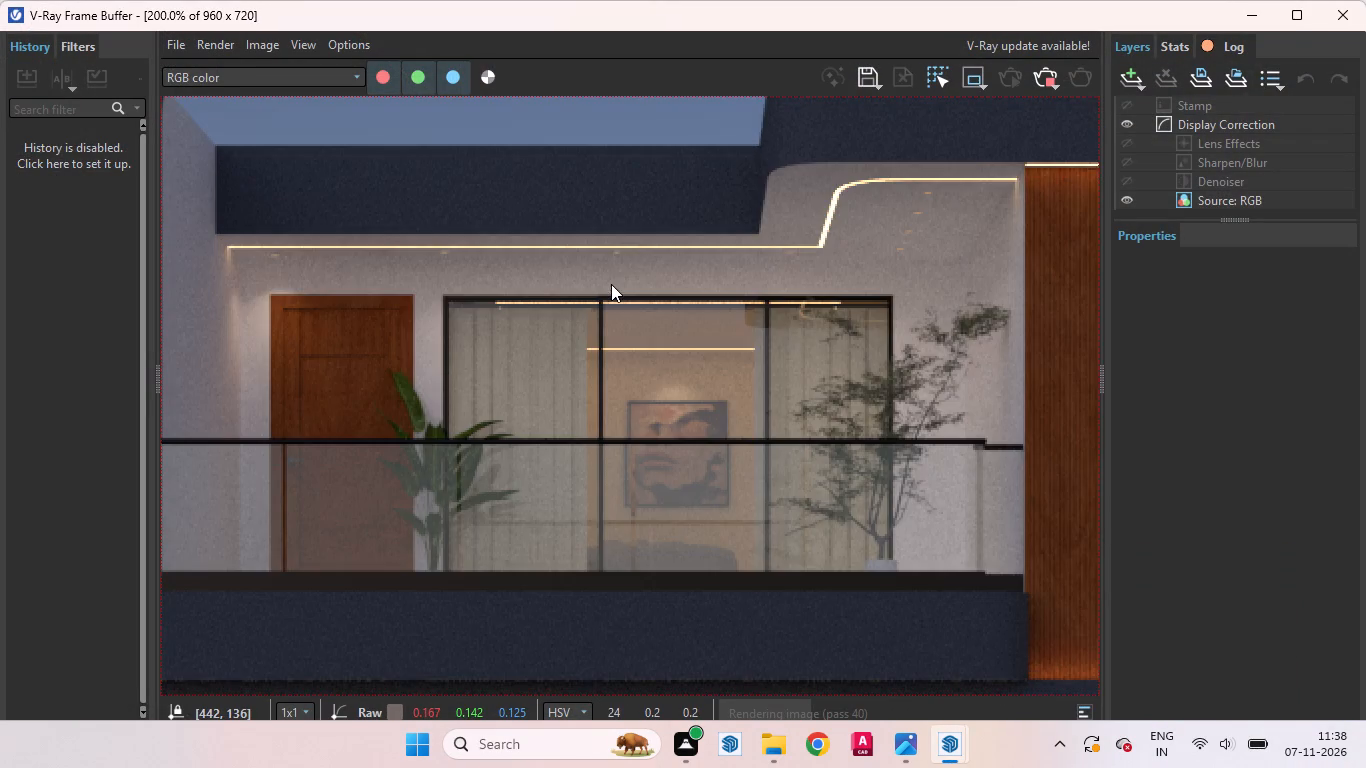
pyautogui.scroll(-1, 611, 284)
pyautogui.scroll(-1, 739, 353)
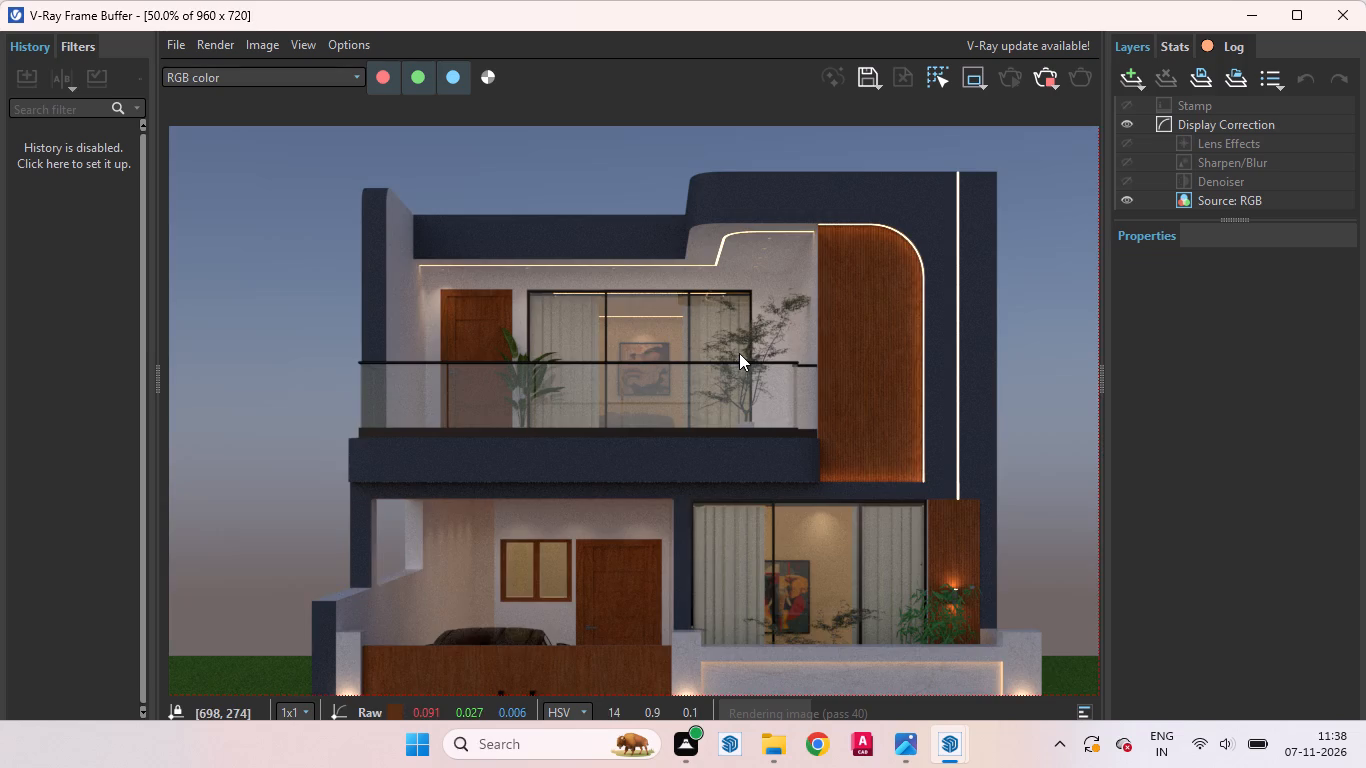
pyautogui.scroll(3, 589, 467)
pyautogui.scroll(4, 509, 354)
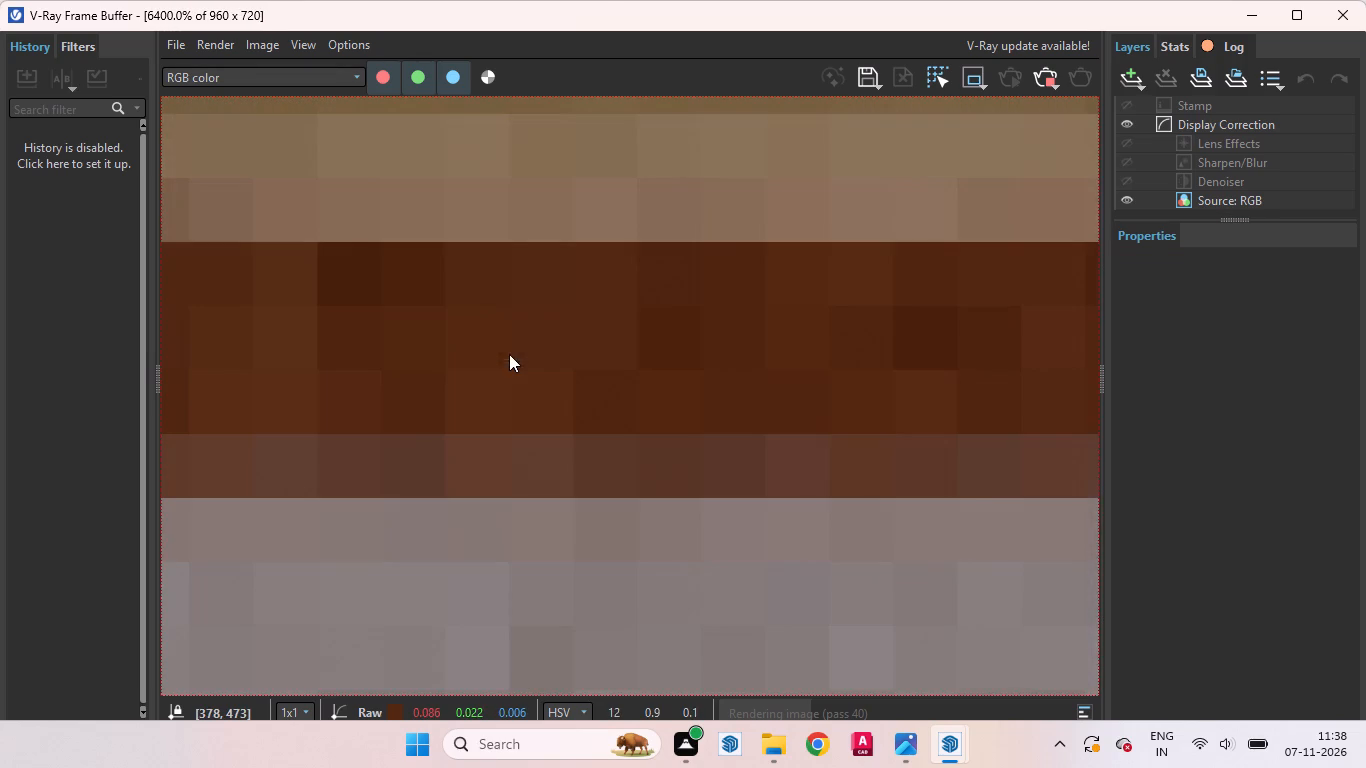
pyautogui.scroll(-3, 537, 376)
pyautogui.scroll(-2, 621, 453)
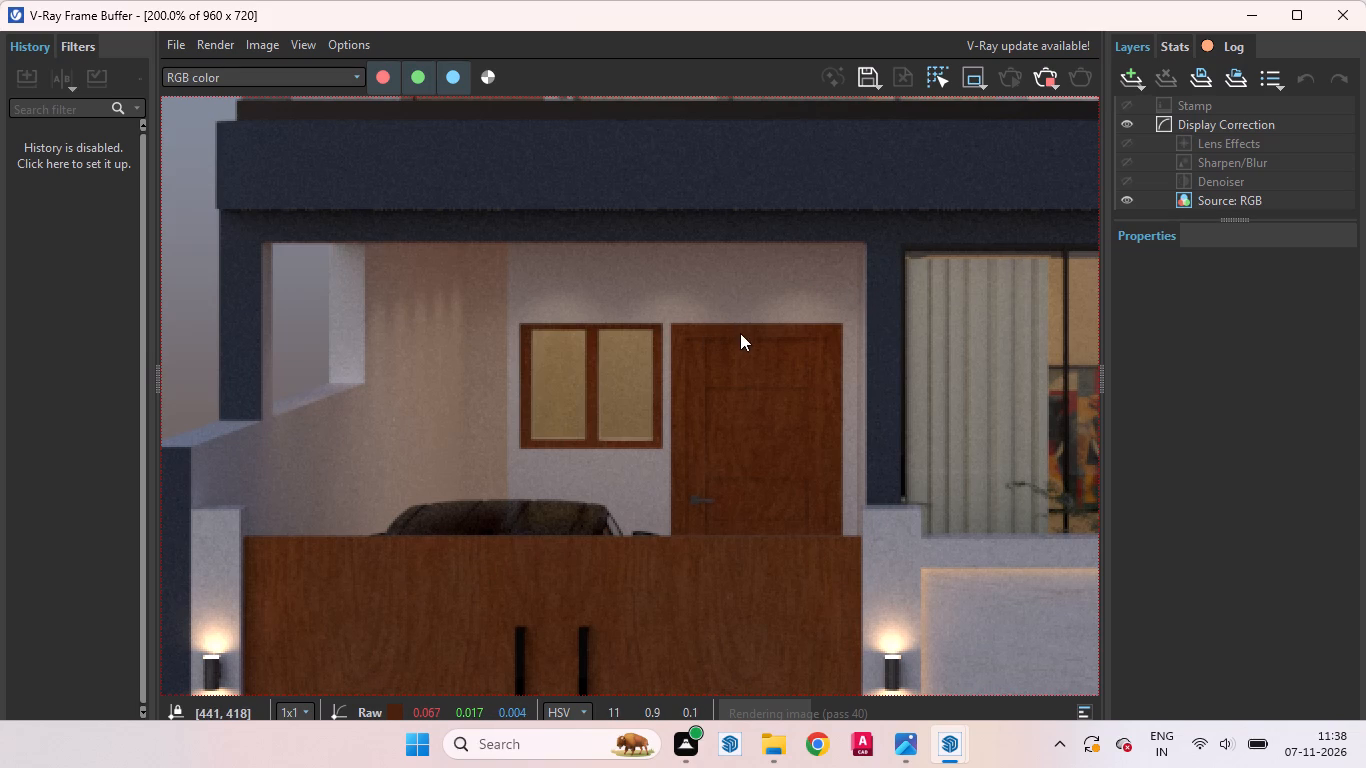
pyautogui.moveTo(759, 356); pyautogui.dragTo(869, 352, button='middle')
pyautogui.scroll(-2, 851, 335)
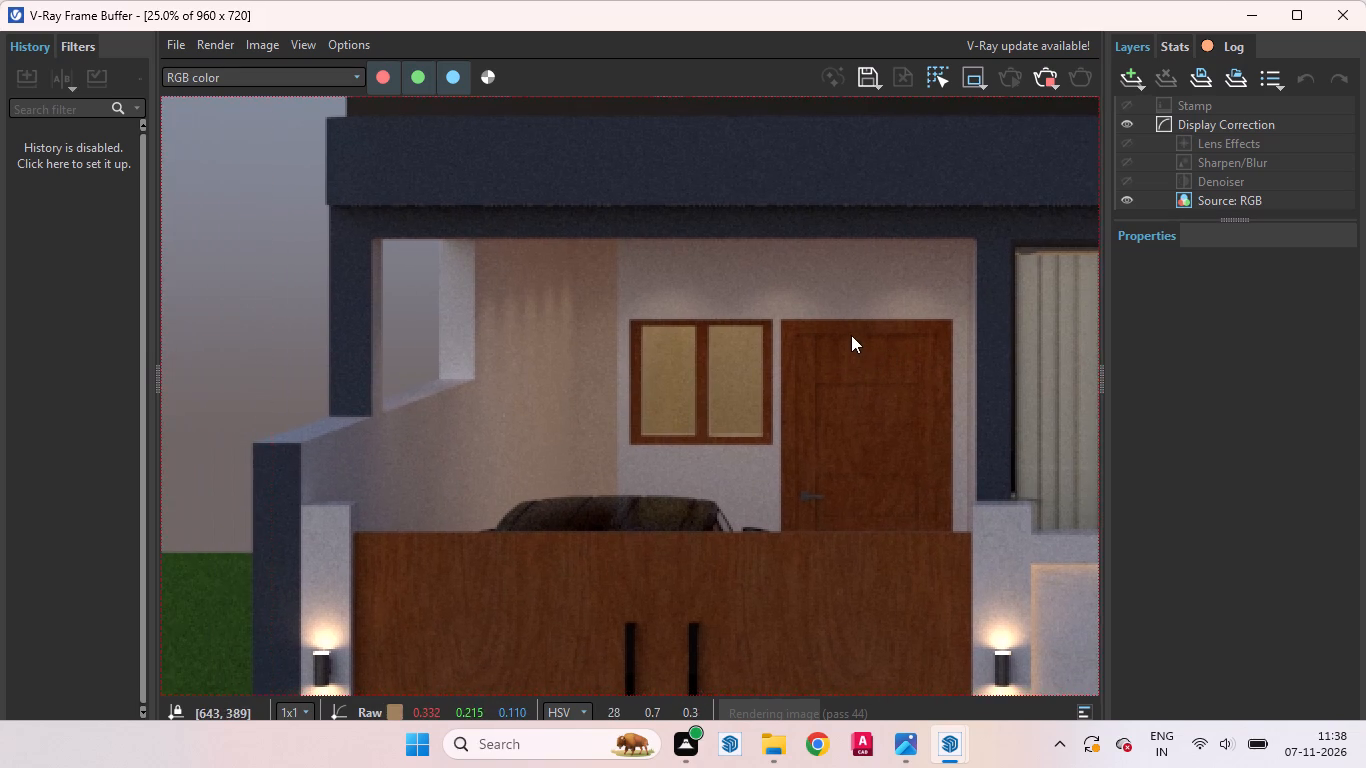
pyautogui.scroll(-2, 851, 335)
pyautogui.scroll(3, 653, 379)
pyautogui.scroll(-1, 643, 406)
pyautogui.scroll(1, 672, 269)
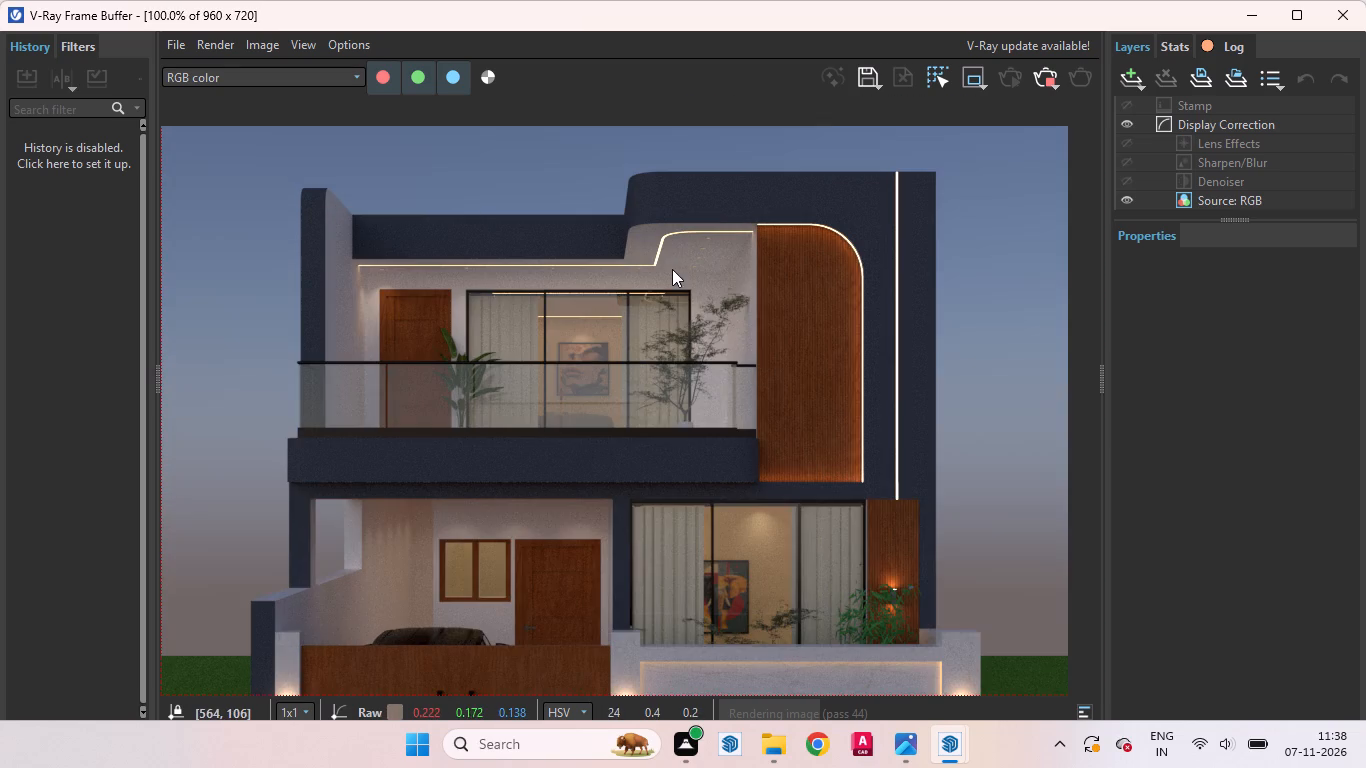
pyautogui.scroll(2, 567, 271)
pyautogui.scroll(-1, 624, 301)
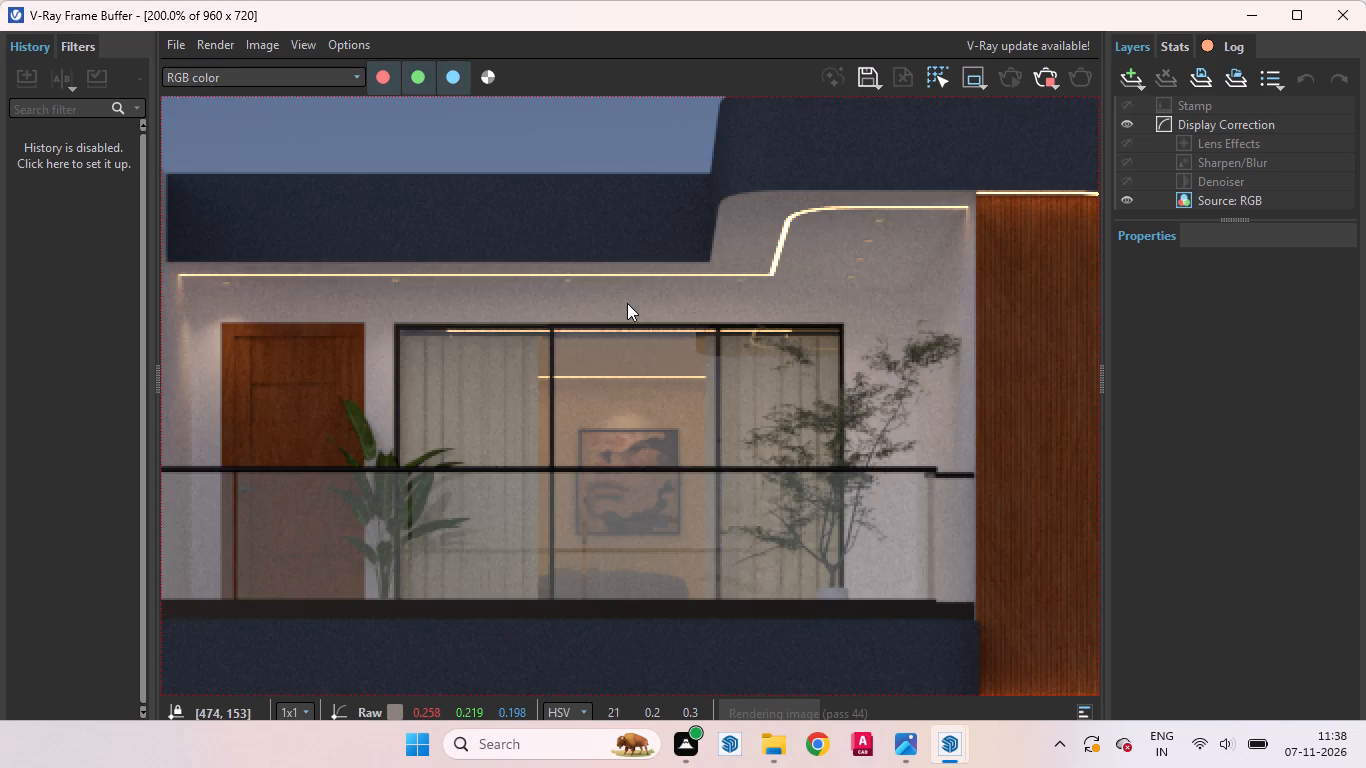
# Examine the render's upper floor, checking the balcony, ceiling strip lights, glazing and curved wood panel.
pyautogui.scroll(-1, 672, 316)
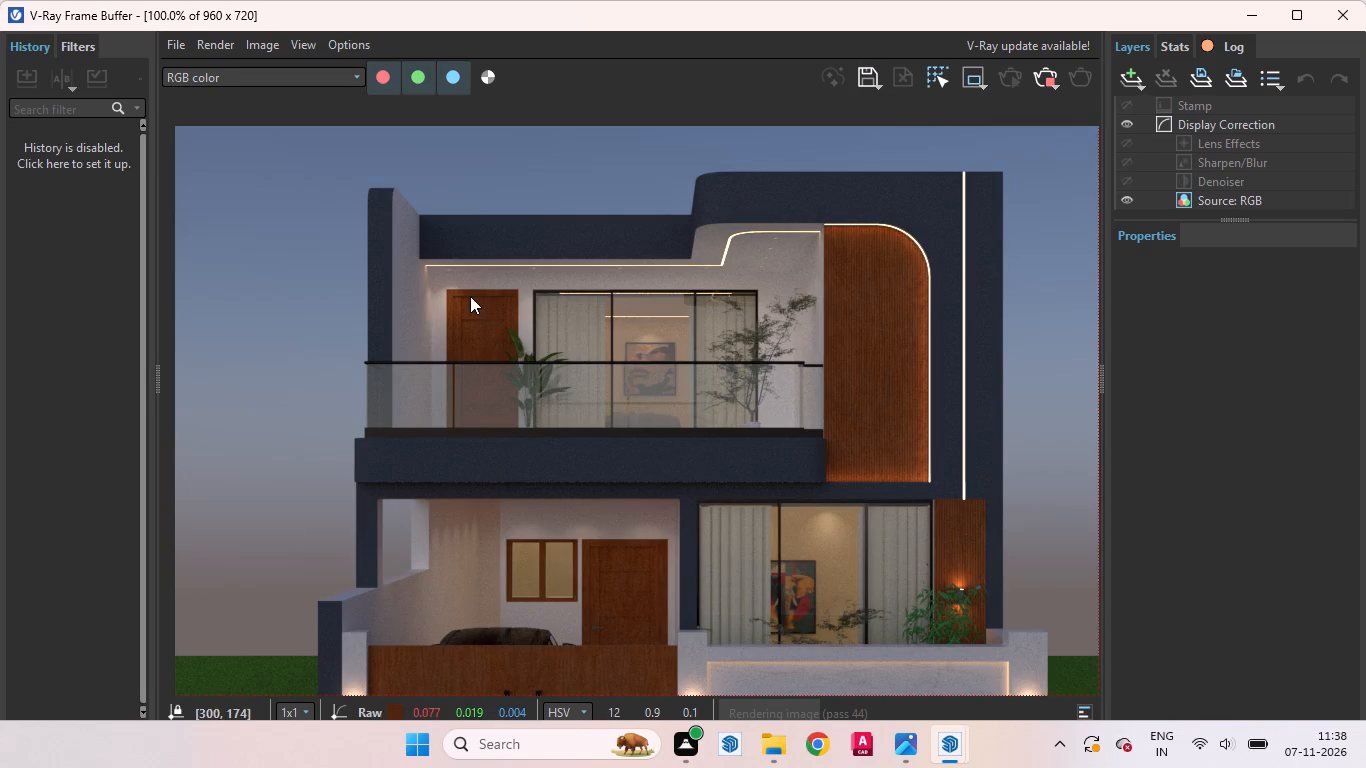
pyautogui.scroll(1, 470, 296)
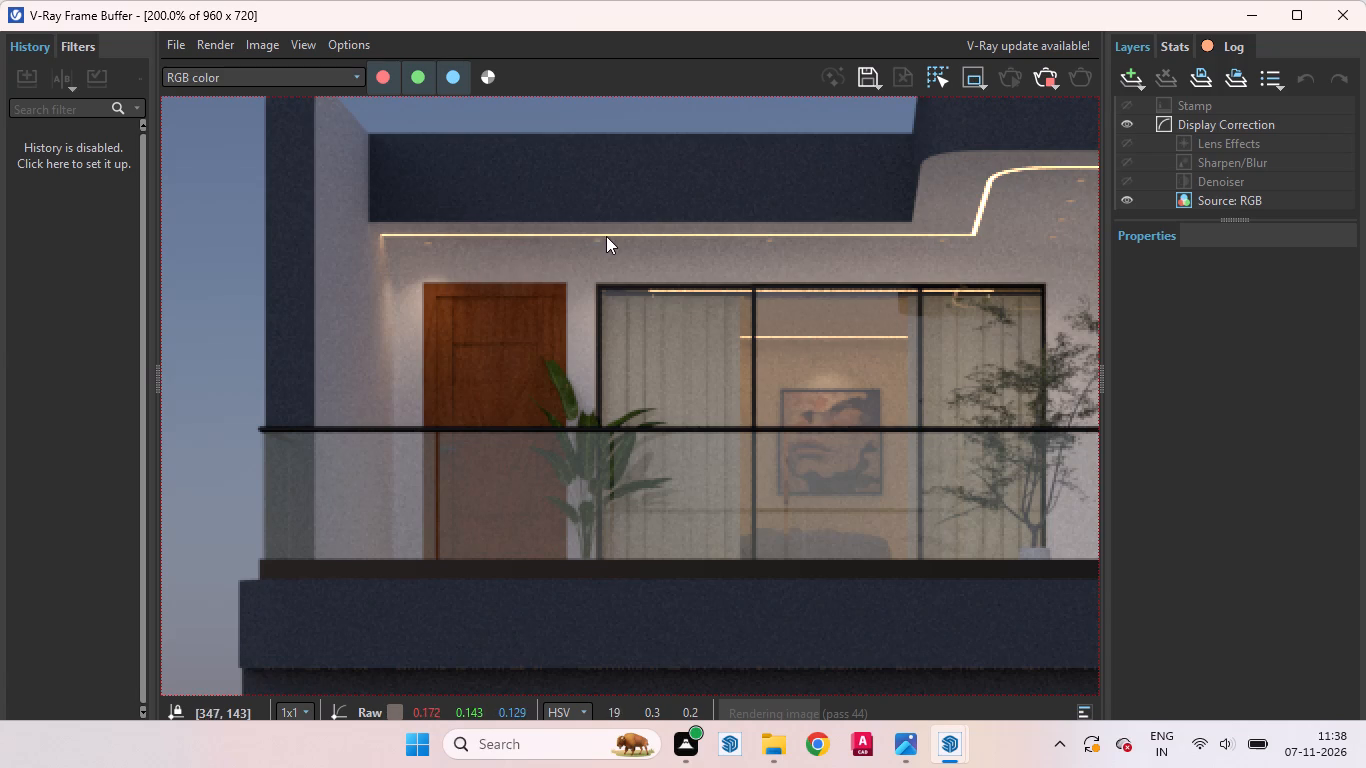
pyautogui.scroll(1, 610, 236)
pyautogui.scroll(-1, 545, 273)
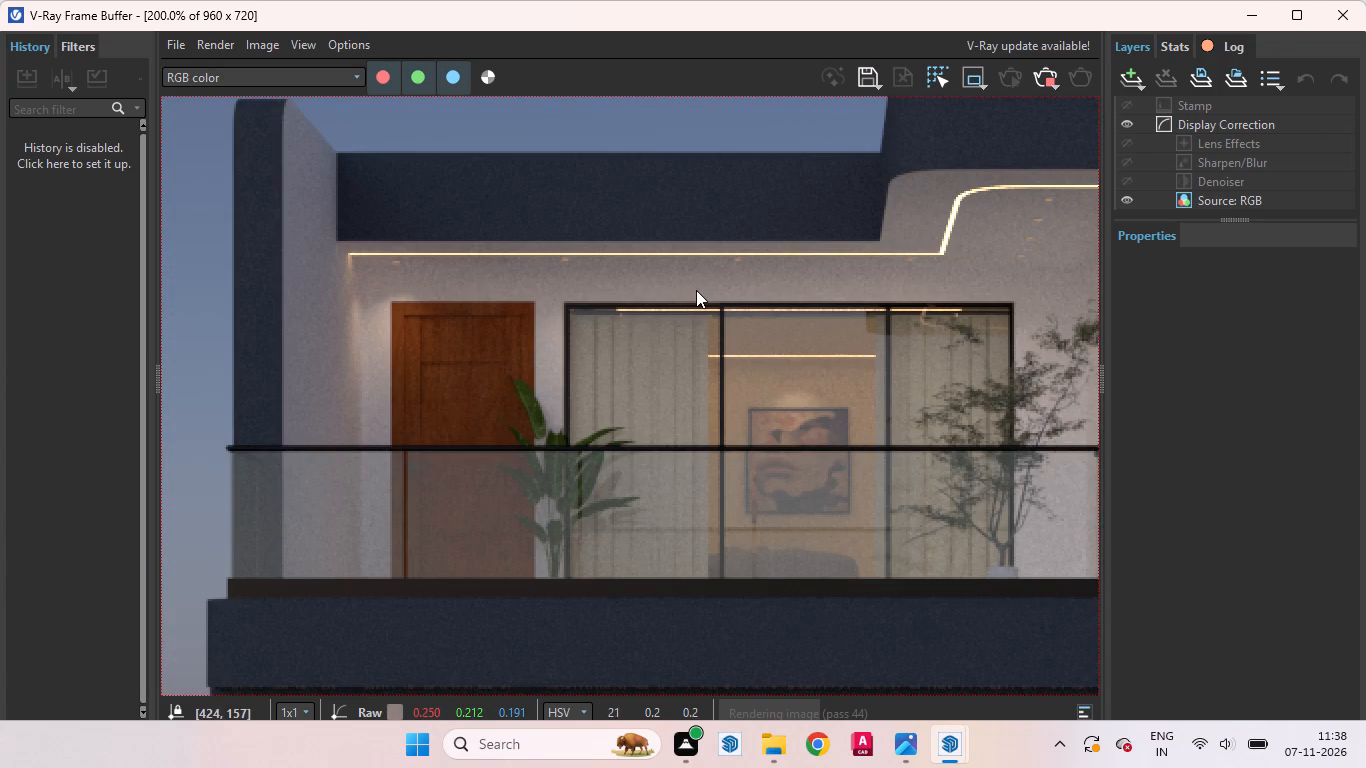
pyautogui.scroll(-1, 695, 290)
pyautogui.scroll(1, 819, 254)
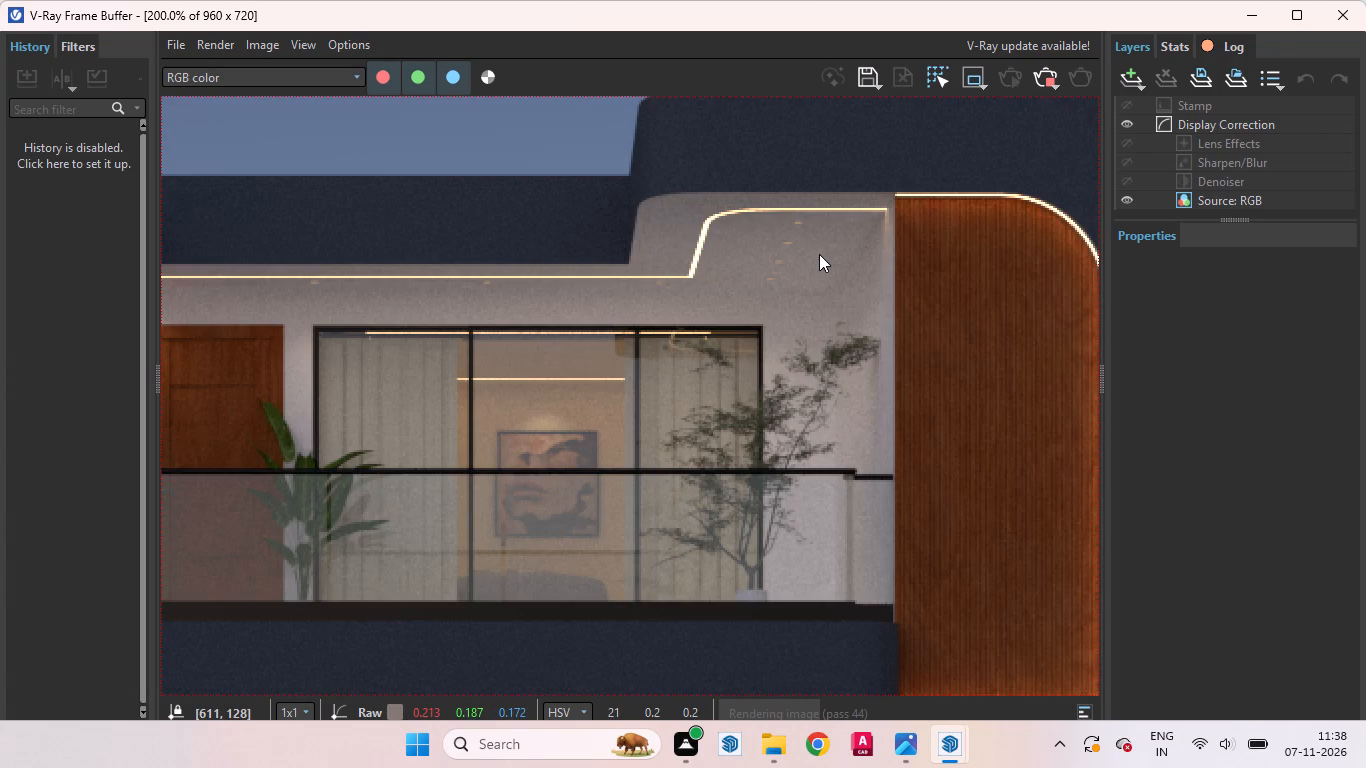
pyautogui.scroll(-1, 772, 276)
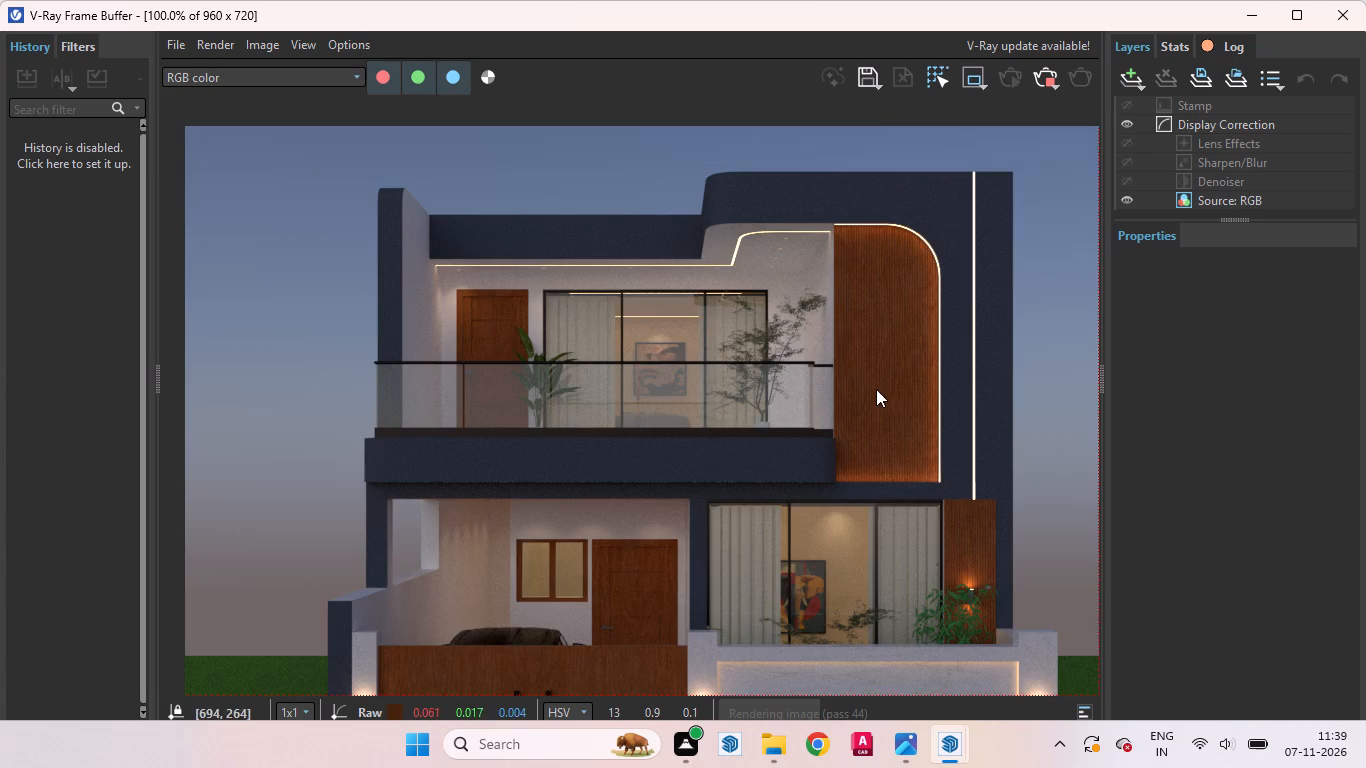
pyautogui.moveTo(900, 343); pyautogui.dragTo(960, 266, button='middle')
pyautogui.middleClick(960, 266)
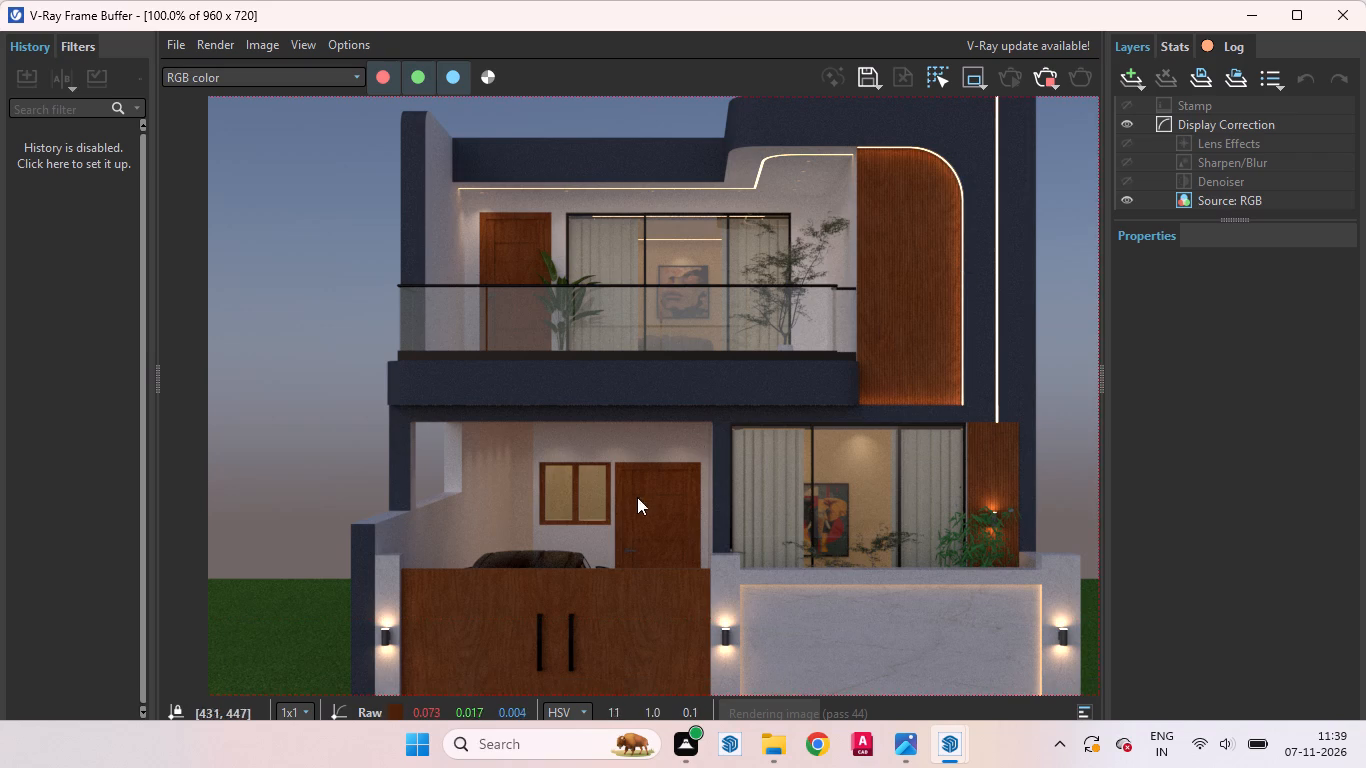
# Examine the render's ground floor up close, including the carport wall, parked car, entrance door, wooden gate and pillar lights.
pyautogui.scroll(1, 632, 519)
pyautogui.scroll(-1, 774, 418)
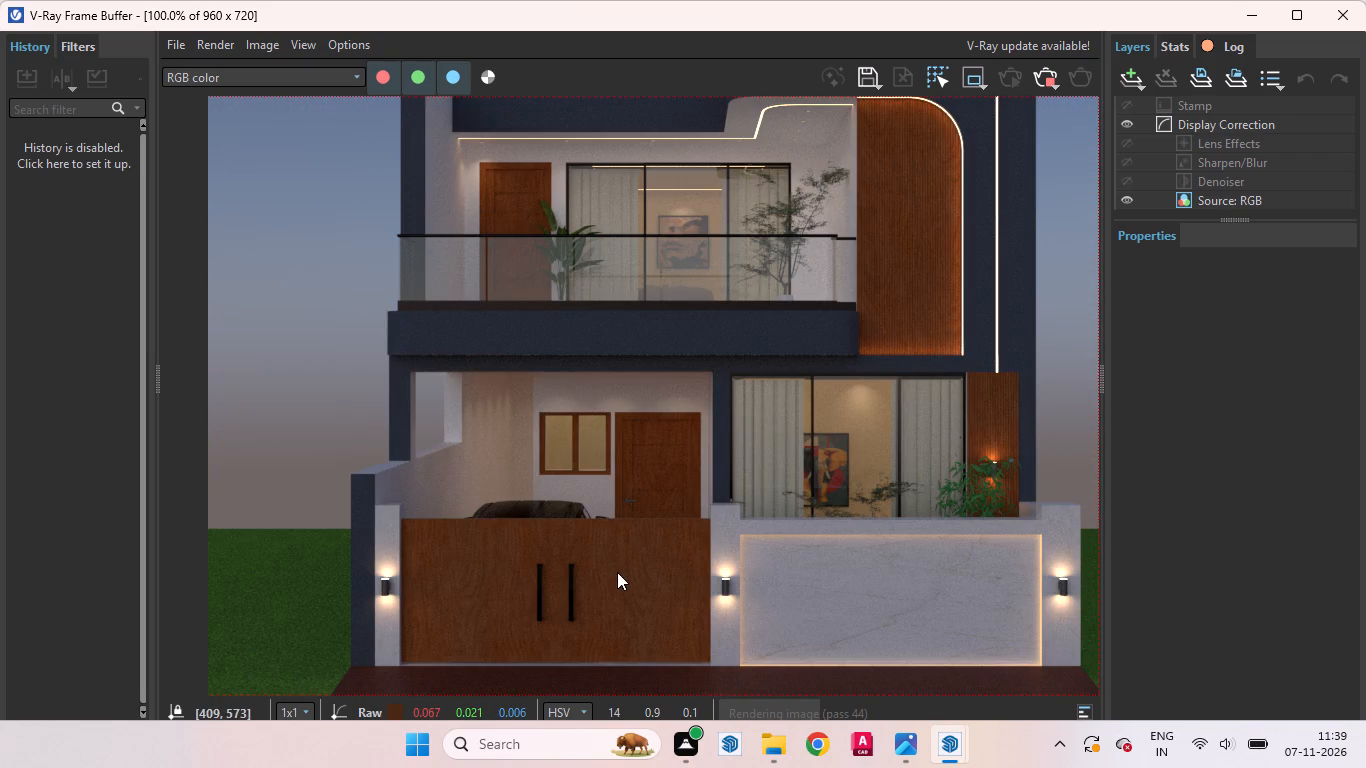
pyautogui.scroll(1, 617, 572)
pyautogui.scroll(2, 655, 404)
pyautogui.scroll(-2, 691, 414)
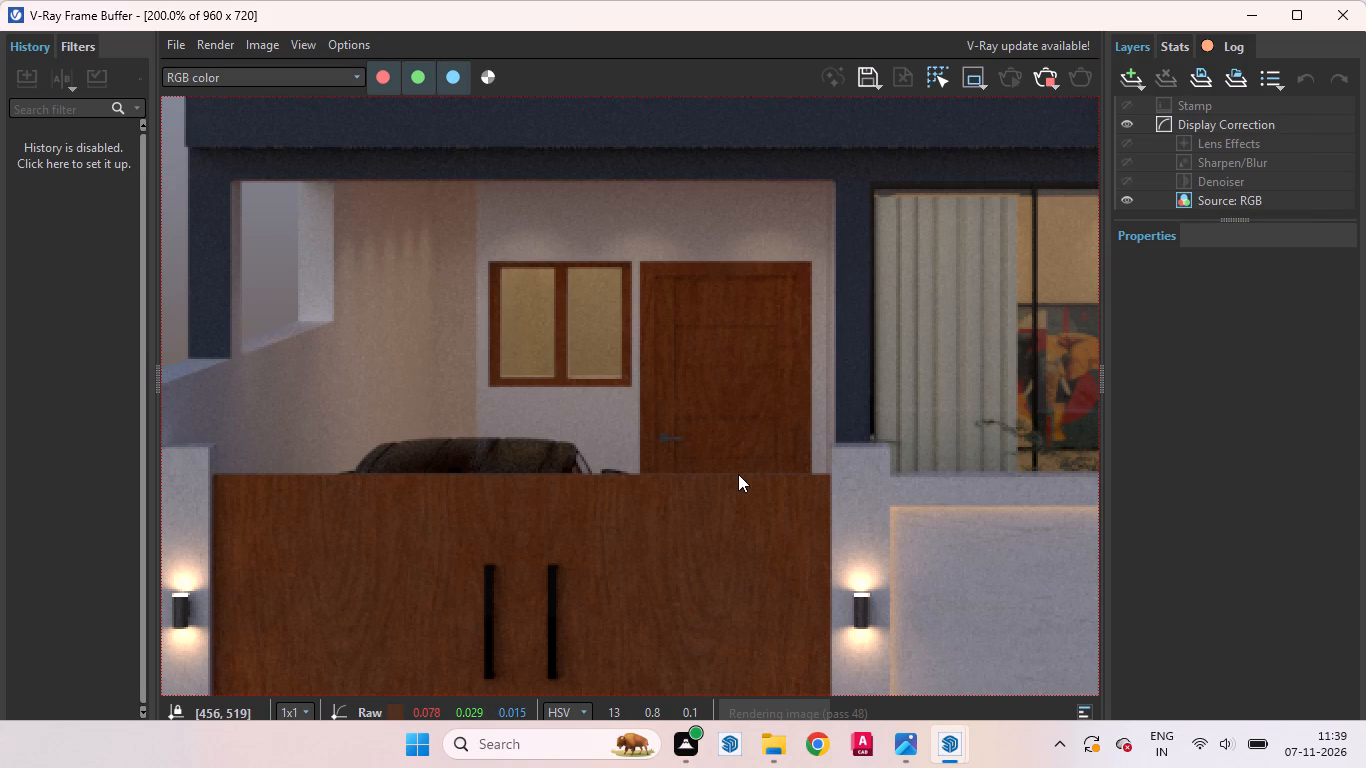
pyautogui.moveTo(749, 467); pyautogui.dragTo(771, 461, button='middle')
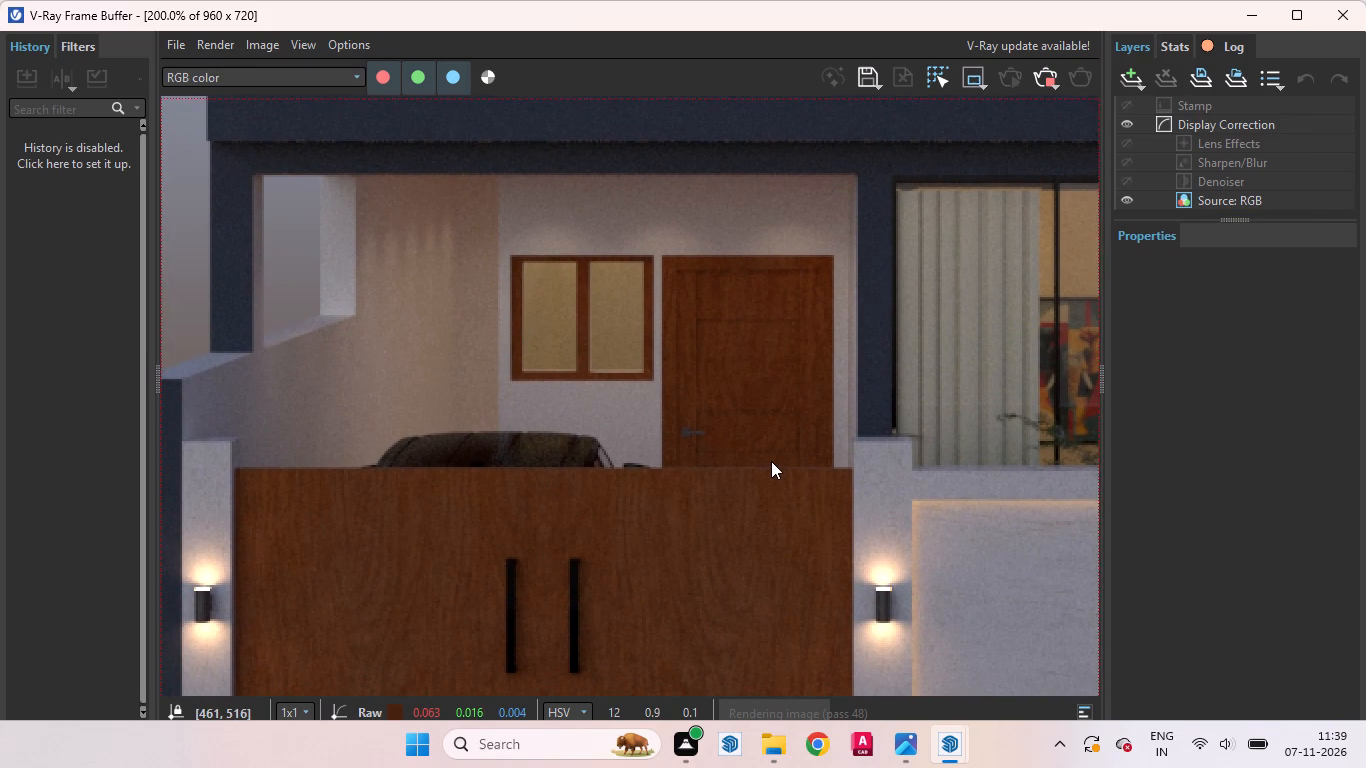
pyautogui.moveTo(771, 461); pyautogui.dragTo(771, 465, button='middle')
pyautogui.moveTo(760, 434); pyautogui.dragTo(733, 455, button='middle')
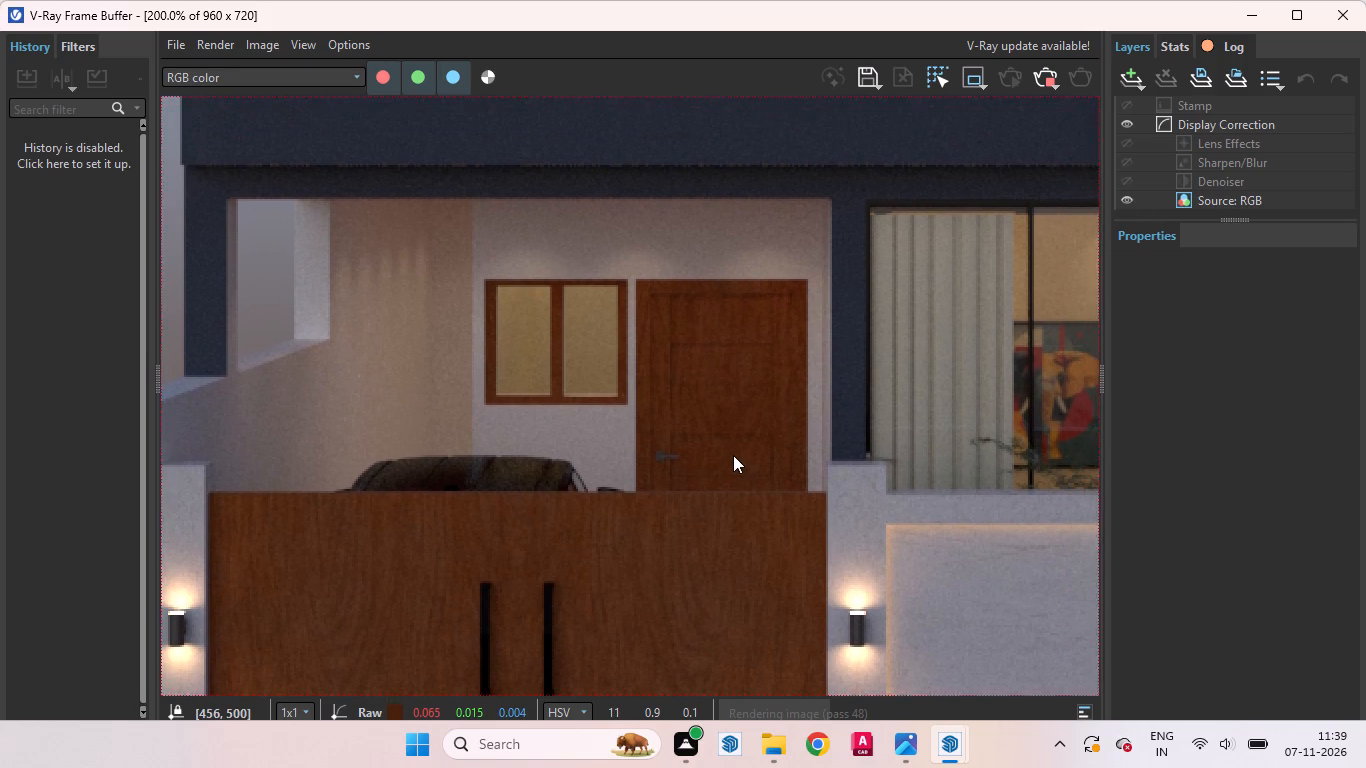
pyautogui.moveTo(733, 455); pyautogui.dragTo(732, 456, button='middle')
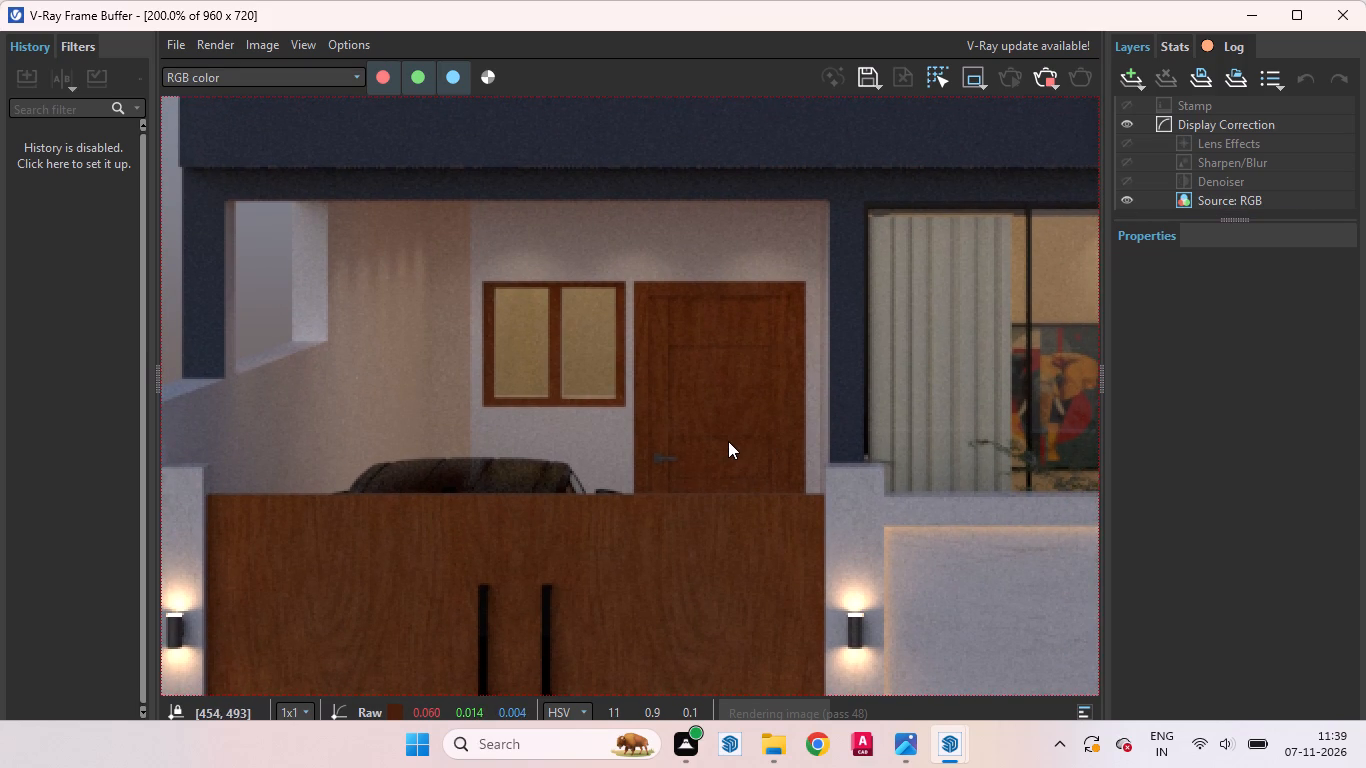
pyautogui.moveTo(704, 465); pyautogui.dragTo(725, 441, button='middle')
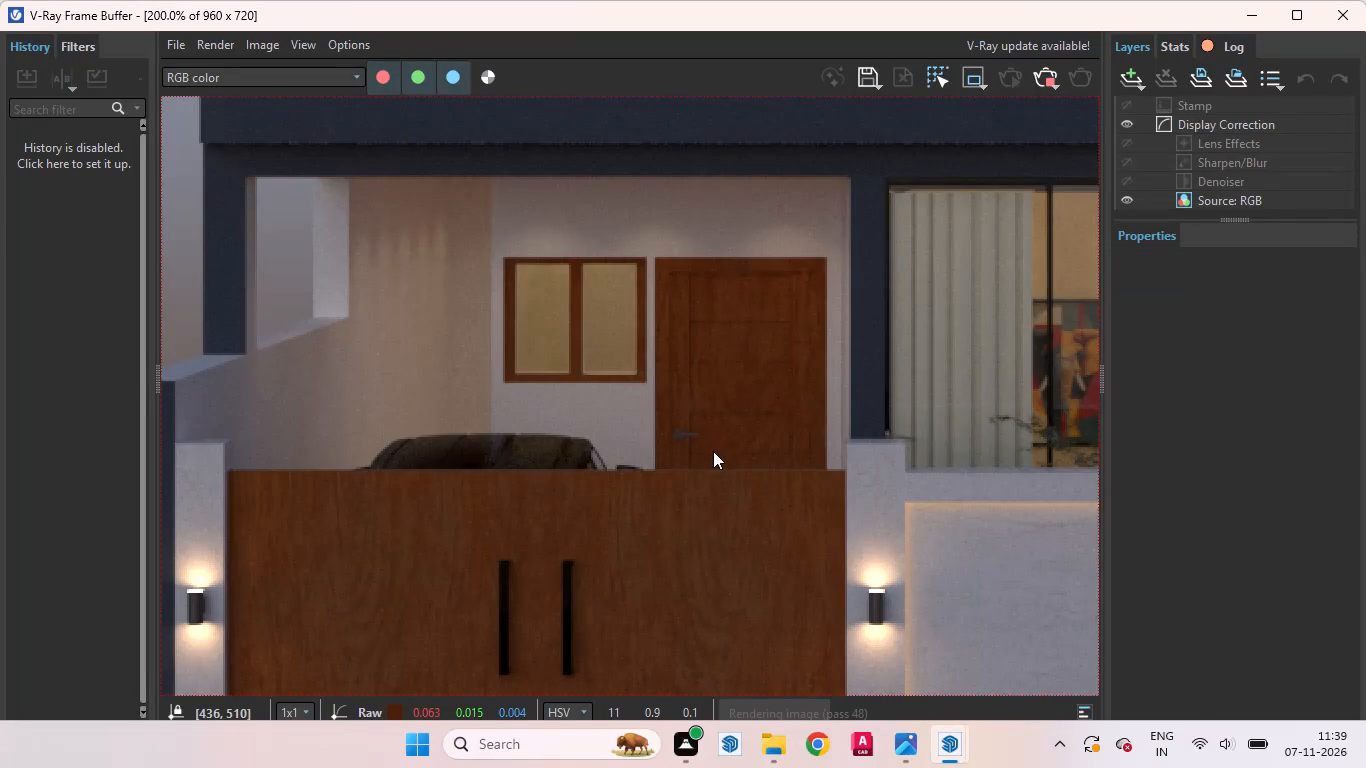
pyautogui.moveTo(713, 451); pyautogui.dragTo(717, 440, button='middle')
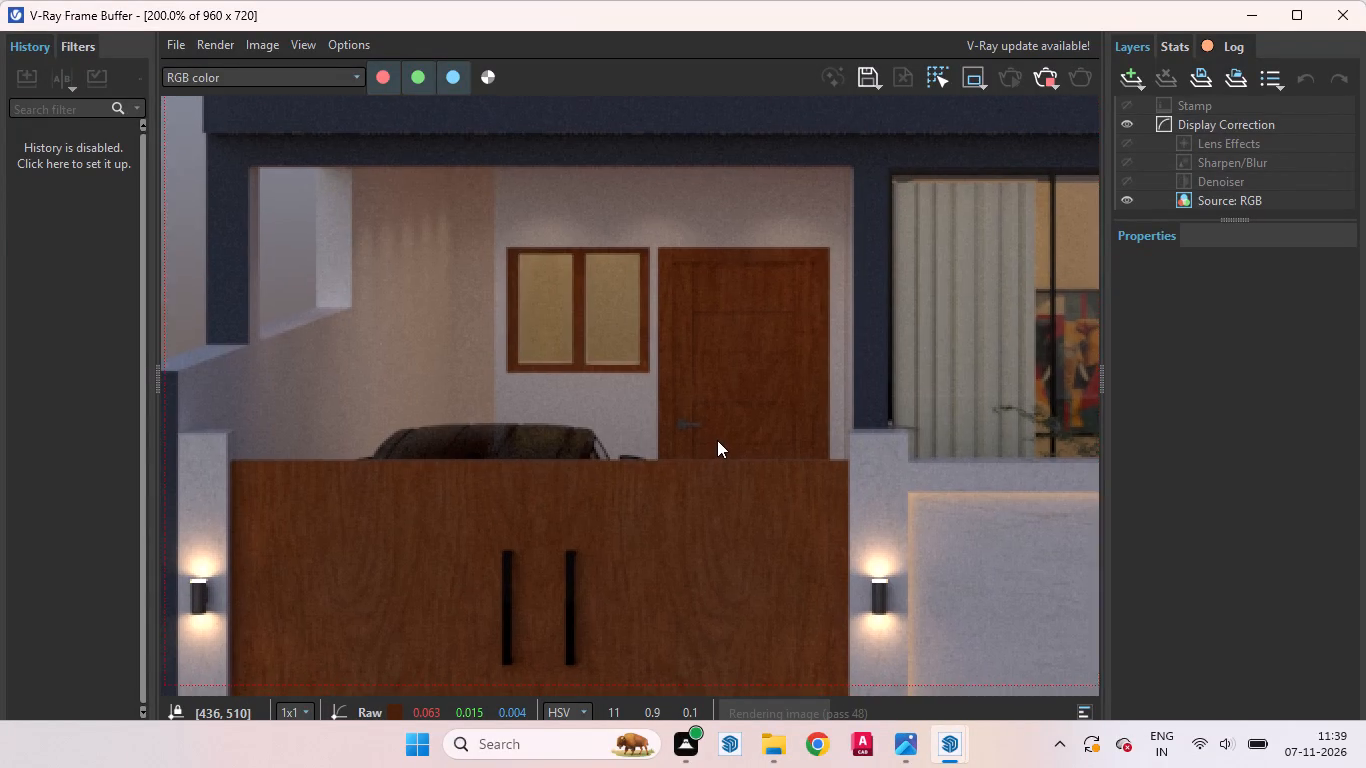
pyautogui.moveTo(717, 440); pyautogui.dragTo(719, 439, button='middle')
pyautogui.moveTo(717, 442); pyautogui.dragTo(716, 453, button='middle')
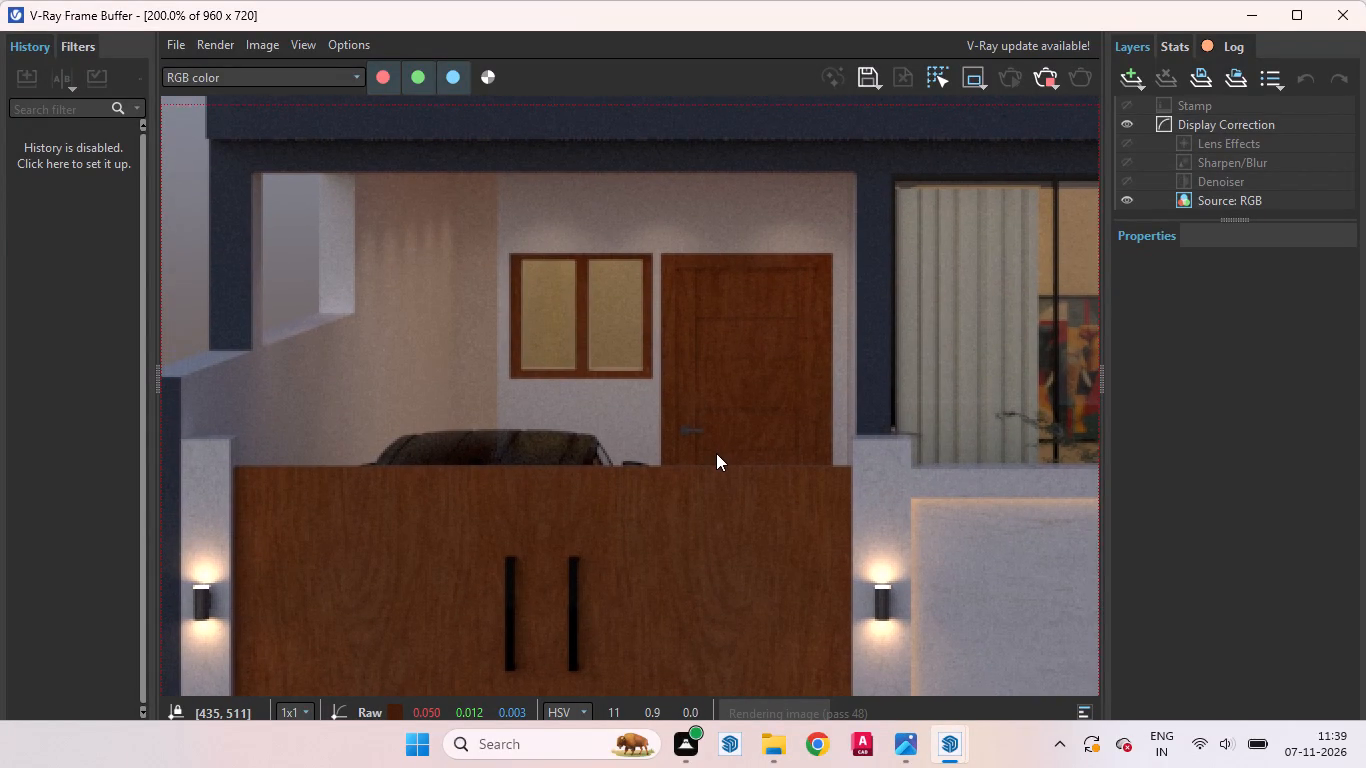
pyautogui.moveTo(716, 453); pyautogui.dragTo(716, 454, button='middle')
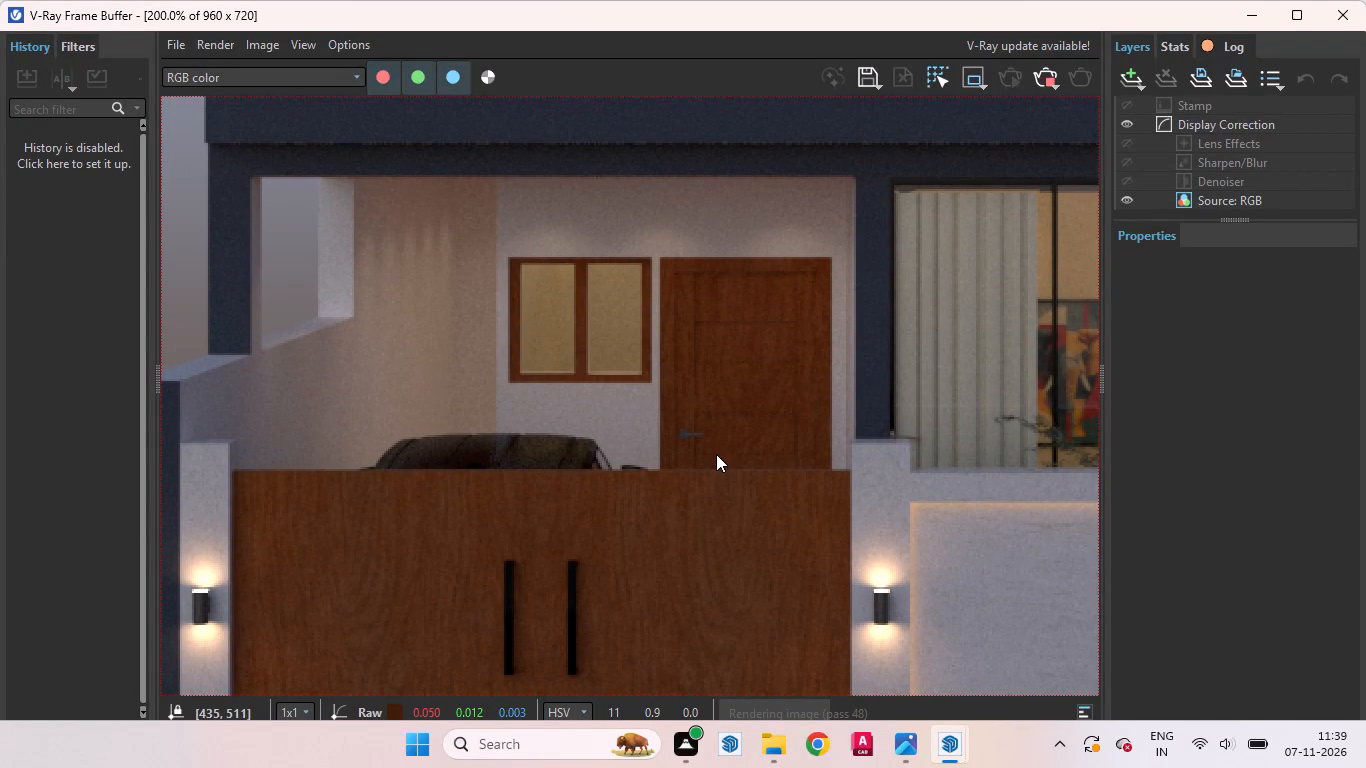
pyautogui.moveTo(713, 452); pyautogui.dragTo(731, 404, button='middle')
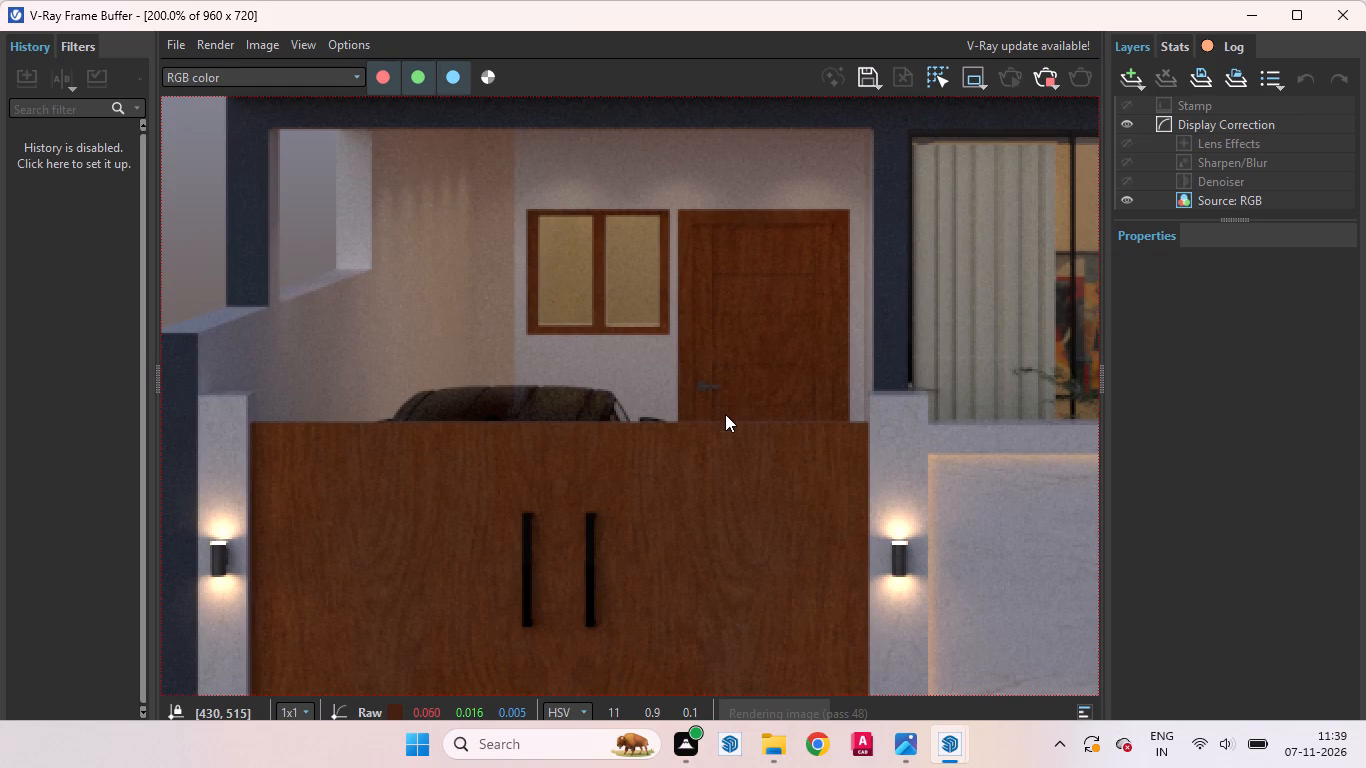
pyautogui.moveTo(681, 439); pyautogui.dragTo(675, 481, button='middle')
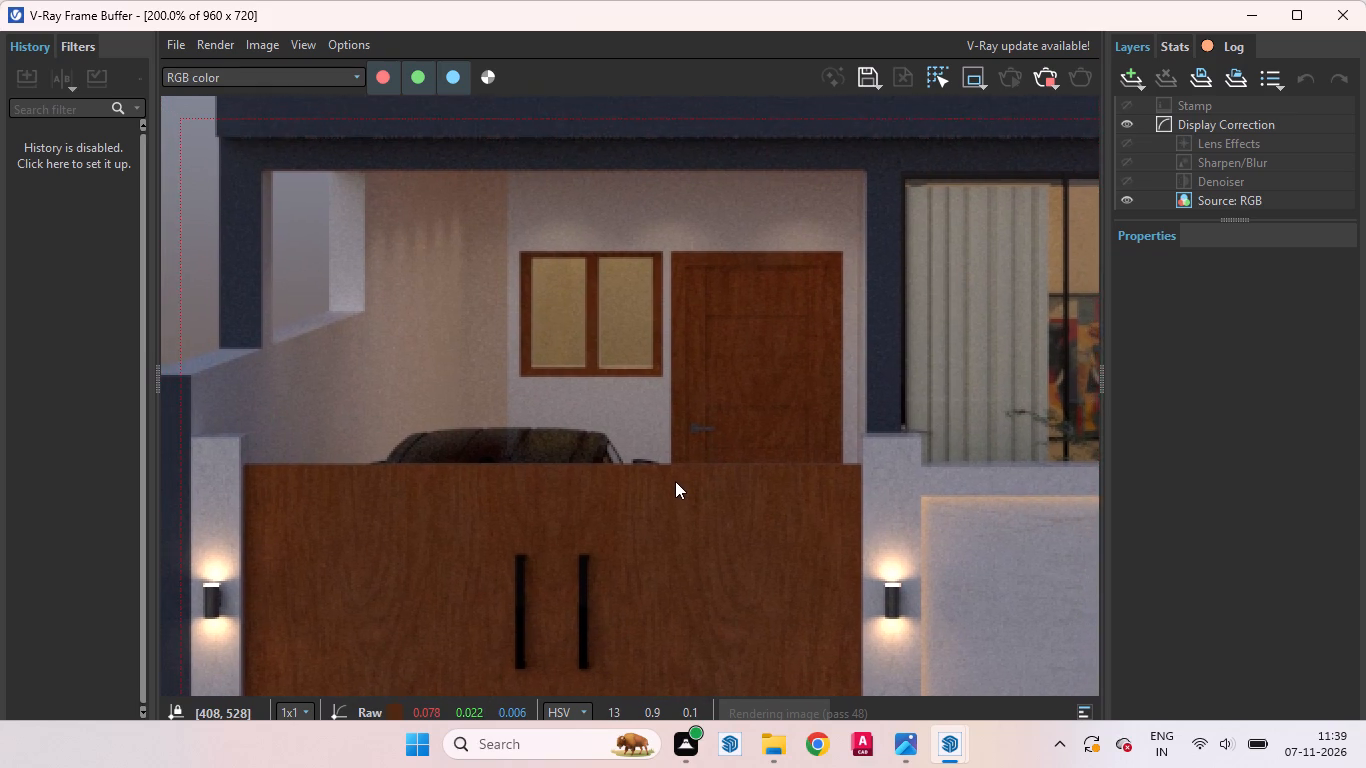
pyautogui.moveTo(675, 481); pyautogui.dragTo(691, 479, button='middle')
pyautogui.middleClick(672, 481)
pyautogui.scroll(1, 672, 481)
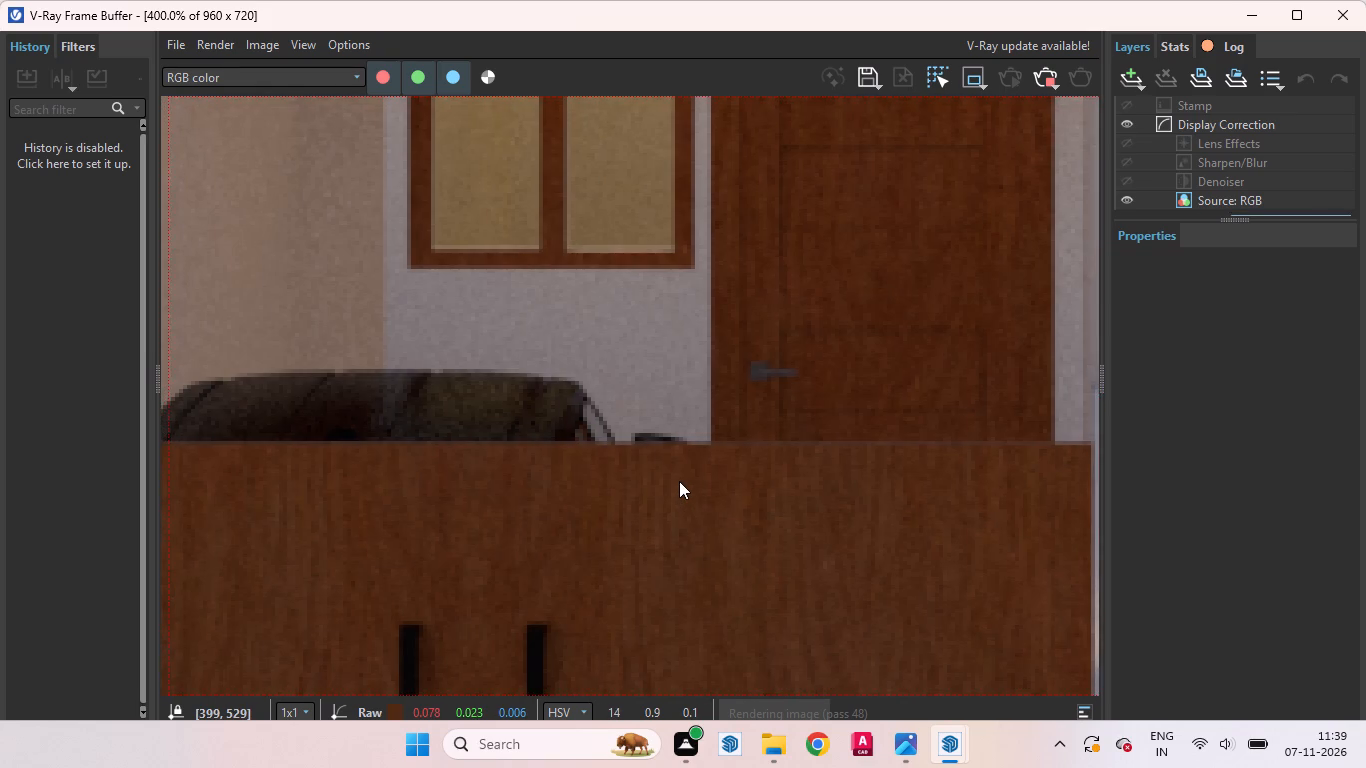
# Examine the whole front elevation render, including the balcony slab edge and the illuminated boundary wall.
pyautogui.scroll(-3, 692, 485)
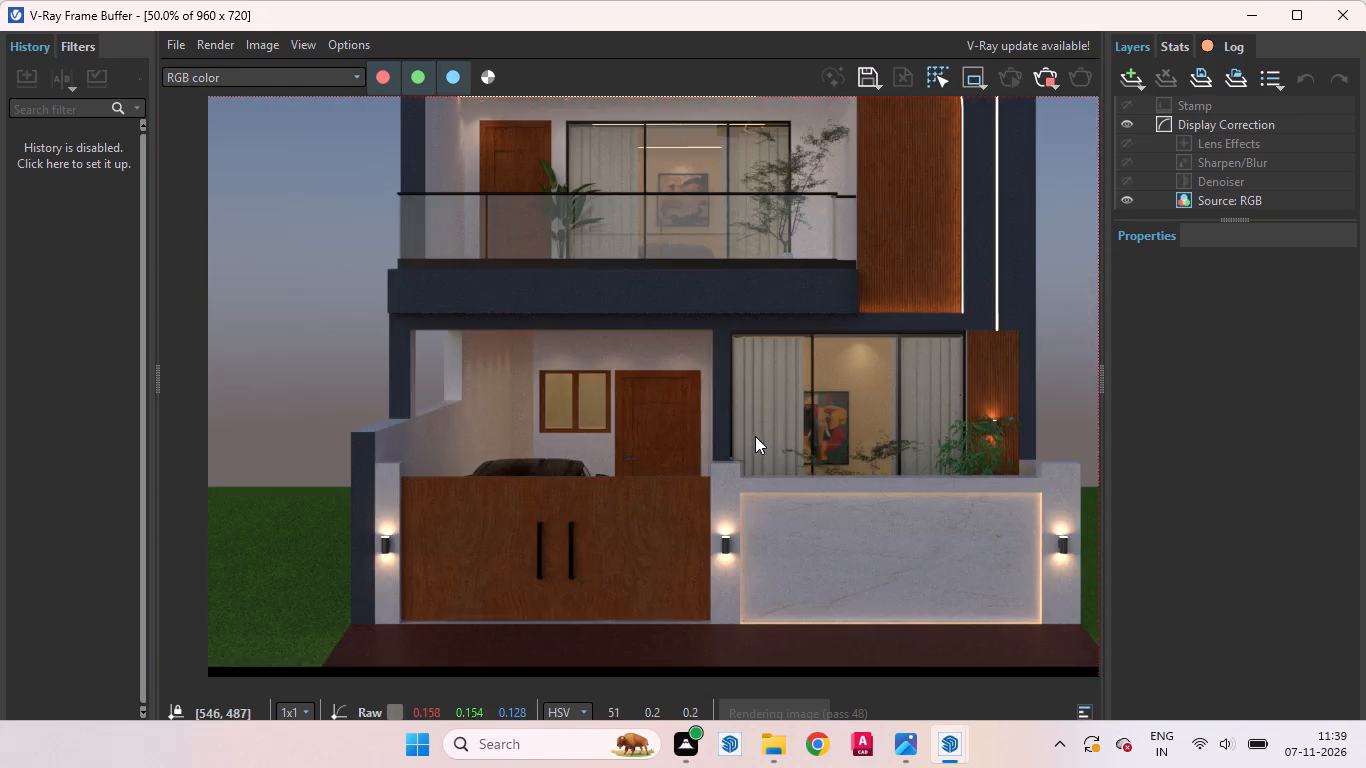
pyautogui.scroll(-1, 755, 436)
pyautogui.scroll(1, 675, 445)
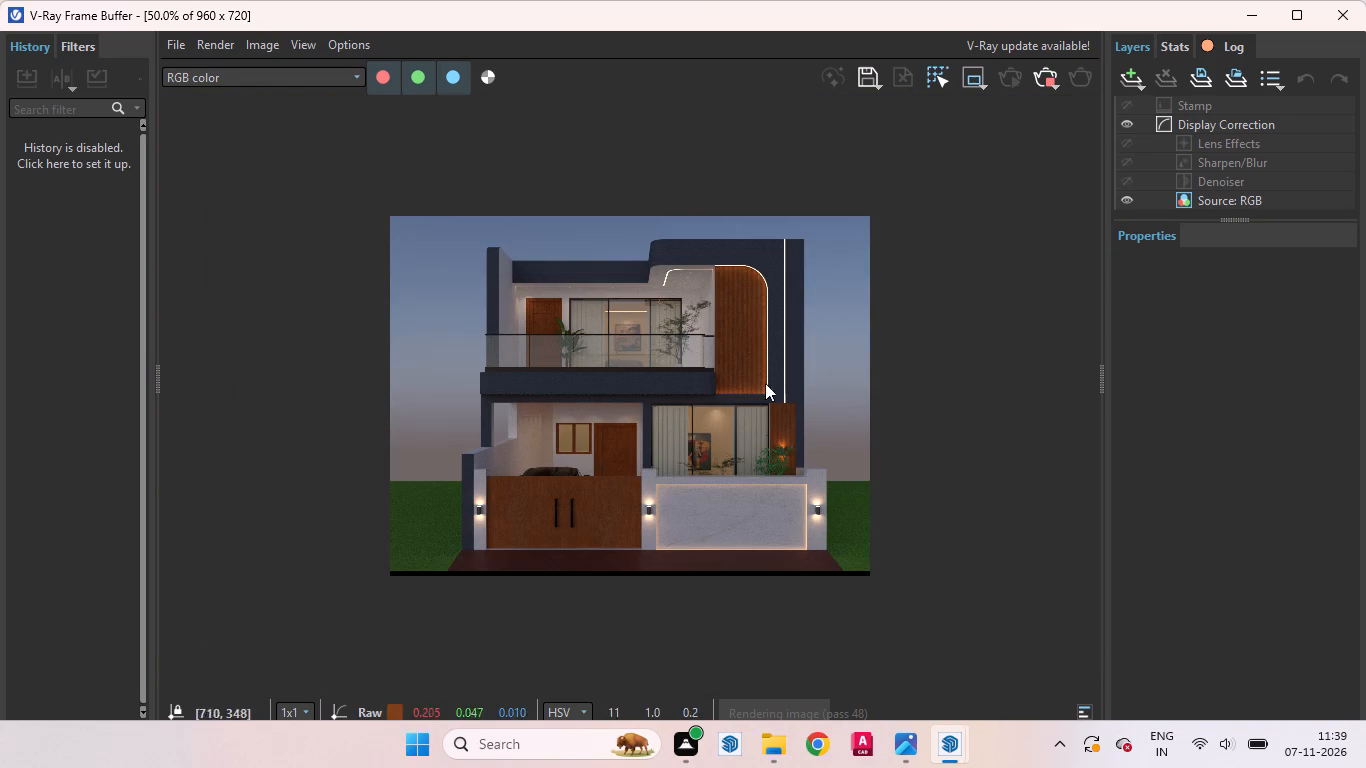
pyautogui.scroll(2, 666, 380)
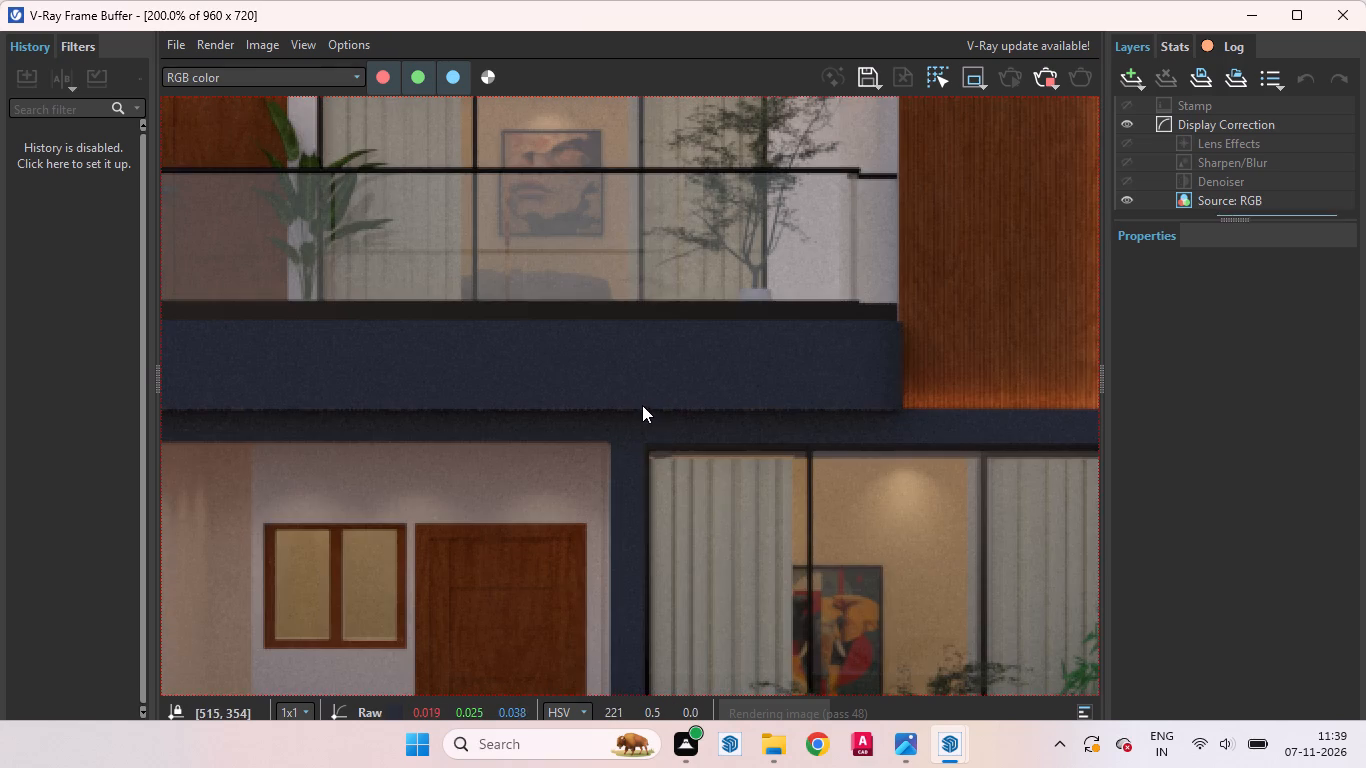
pyautogui.scroll(-1, 648, 430)
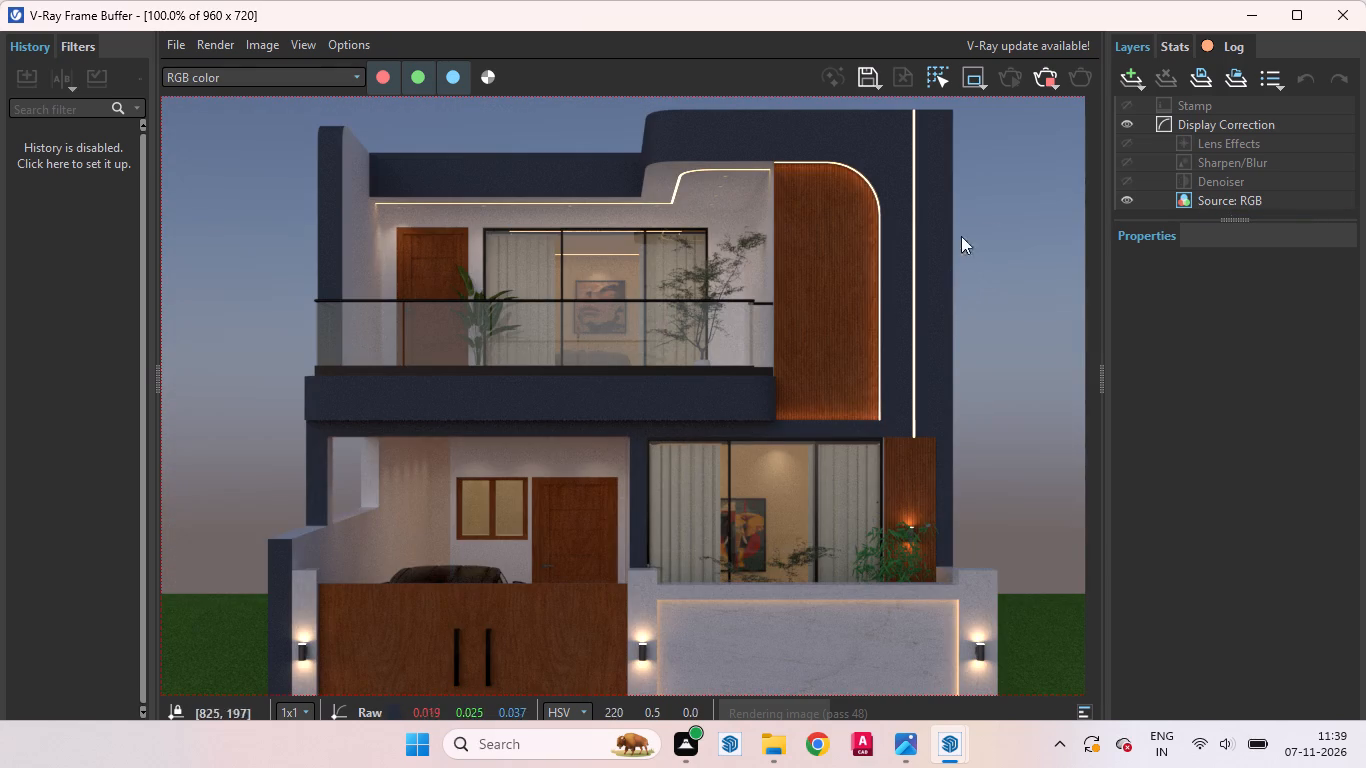
# Return to the SketchUp model, deselect the JOHN_K text and inspect its letters up close on the boundary wall.
pyautogui.click(1248, 17)
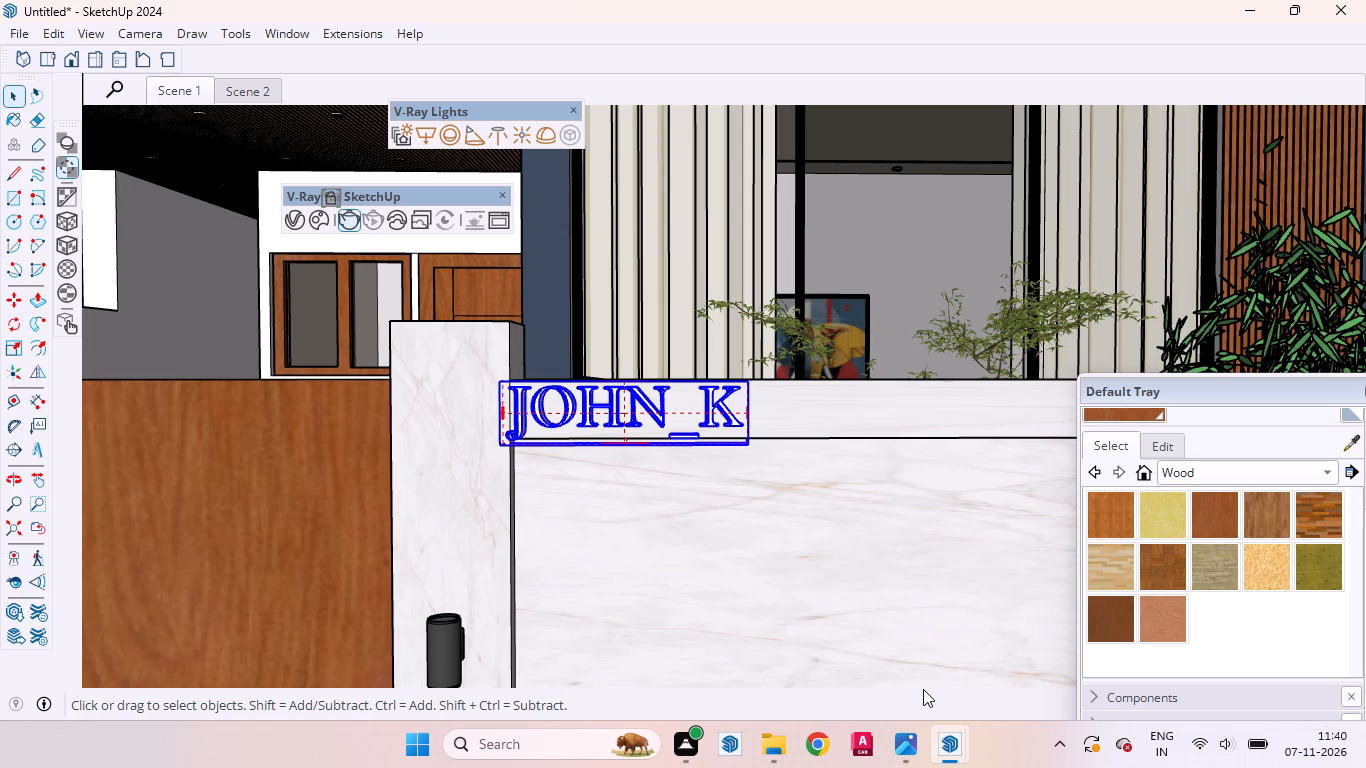
pyautogui.scroll(-12, 788, 435)
pyautogui.scroll(1, 812, 445)
pyautogui.scroll(-1, 812, 447)
pyautogui.scroll(2, 812, 448)
pyautogui.scroll(-3, 812, 453)
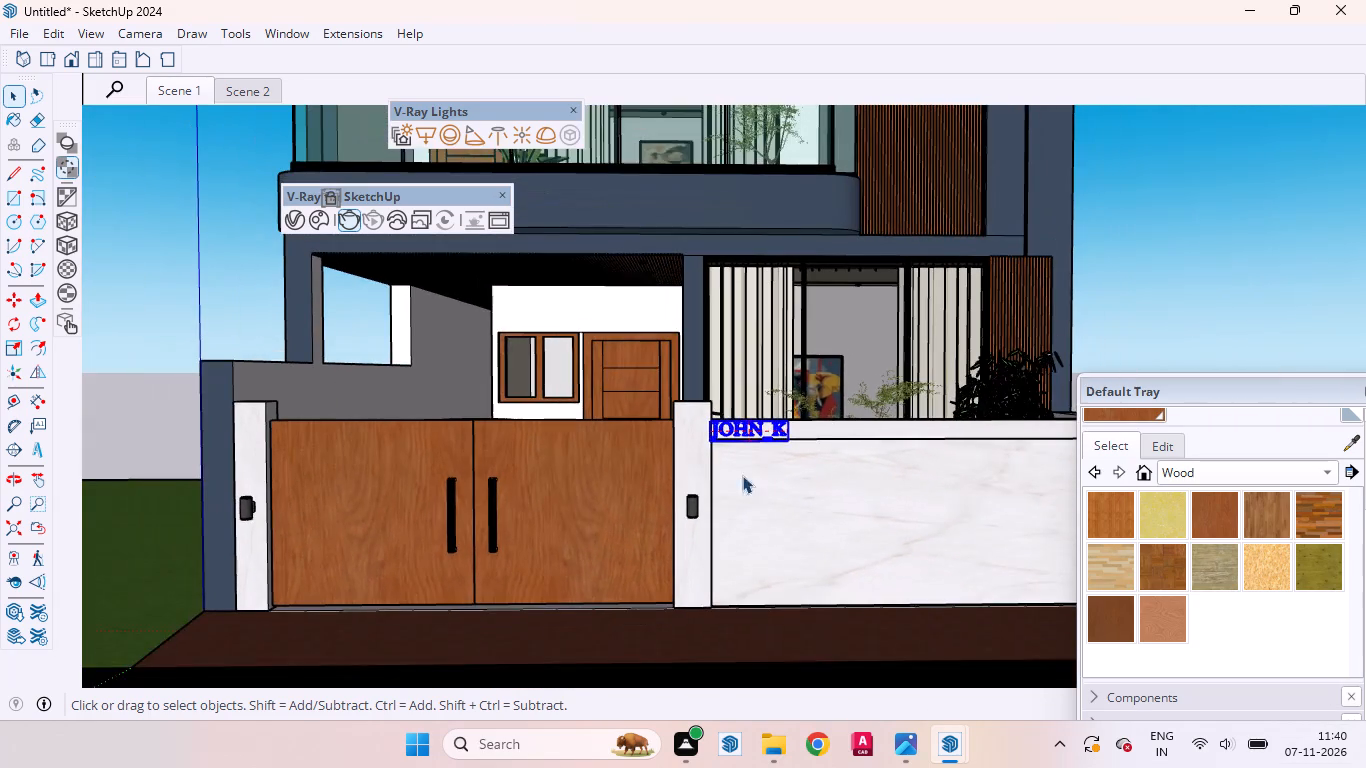
pyautogui.moveTo(766, 520); pyautogui.dragTo(807, 572, button='middle')
pyautogui.click(1162, 279)
pyautogui.scroll(5, 849, 474)
pyautogui.scroll(20, 811, 520)
pyautogui.scroll(4, 811, 520)
pyautogui.scroll(11, 716, 479)
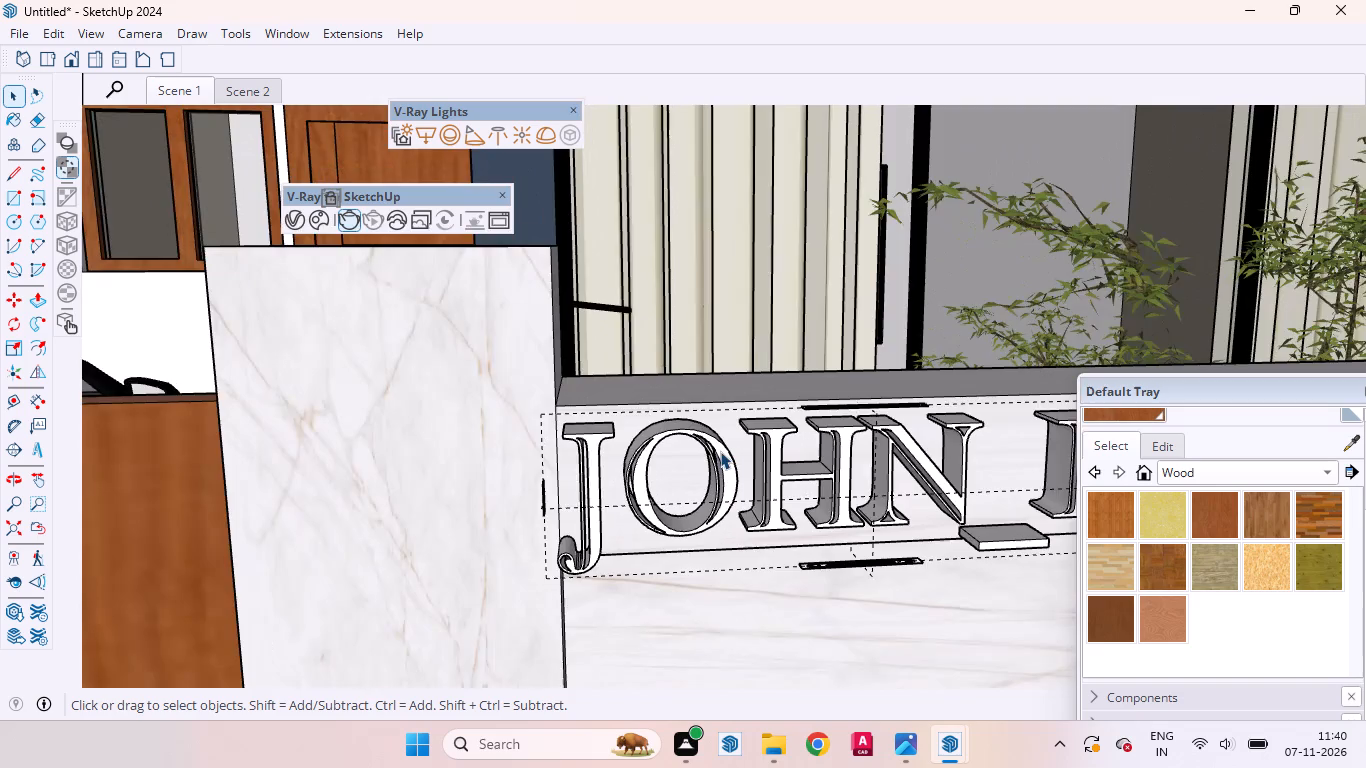
pyautogui.scroll(9, 720, 451)
pyautogui.moveTo(717, 475); pyautogui.dragTo(769, 381, button='middle')
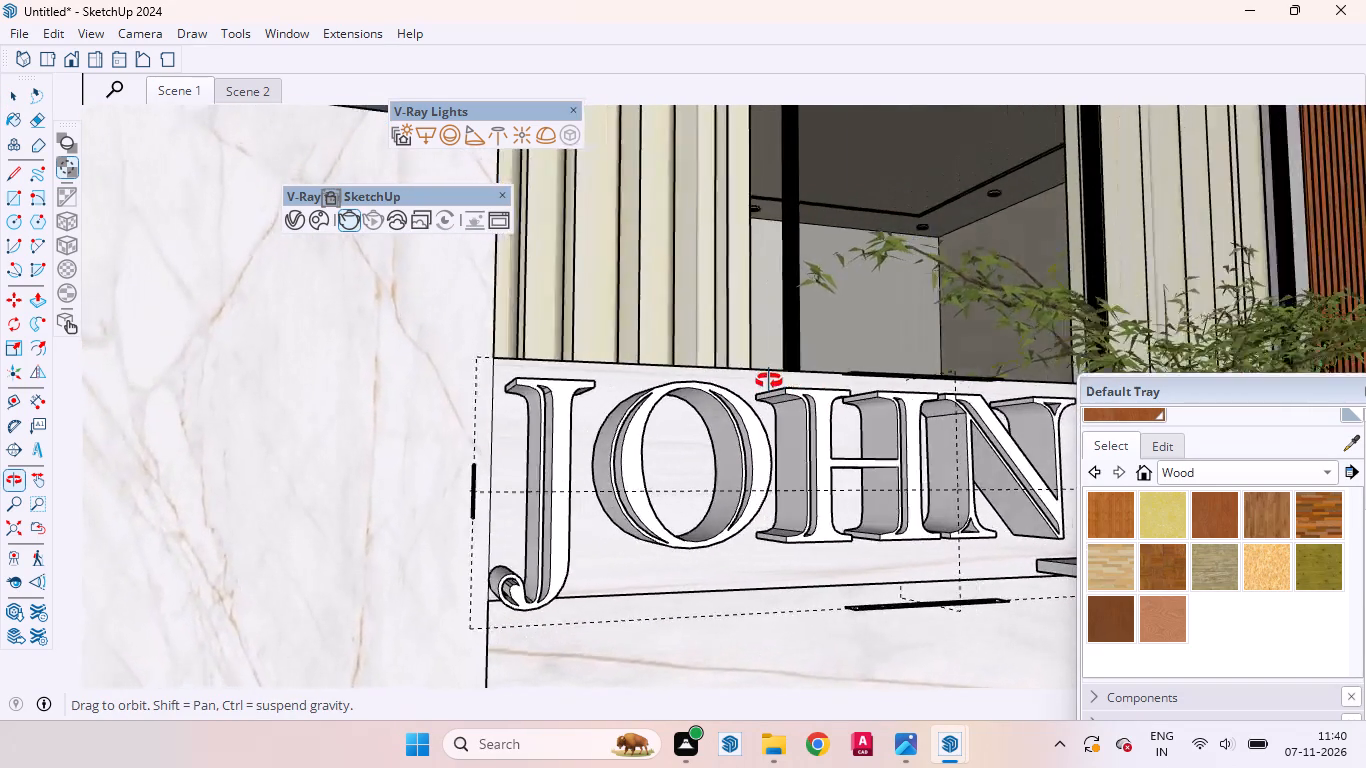
pyautogui.moveTo(769, 381); pyautogui.dragTo(762, 381, button='middle')
pyautogui.moveTo(1260, 387); pyautogui.dragTo(1081, 275)
pyautogui.click(1146, 362)
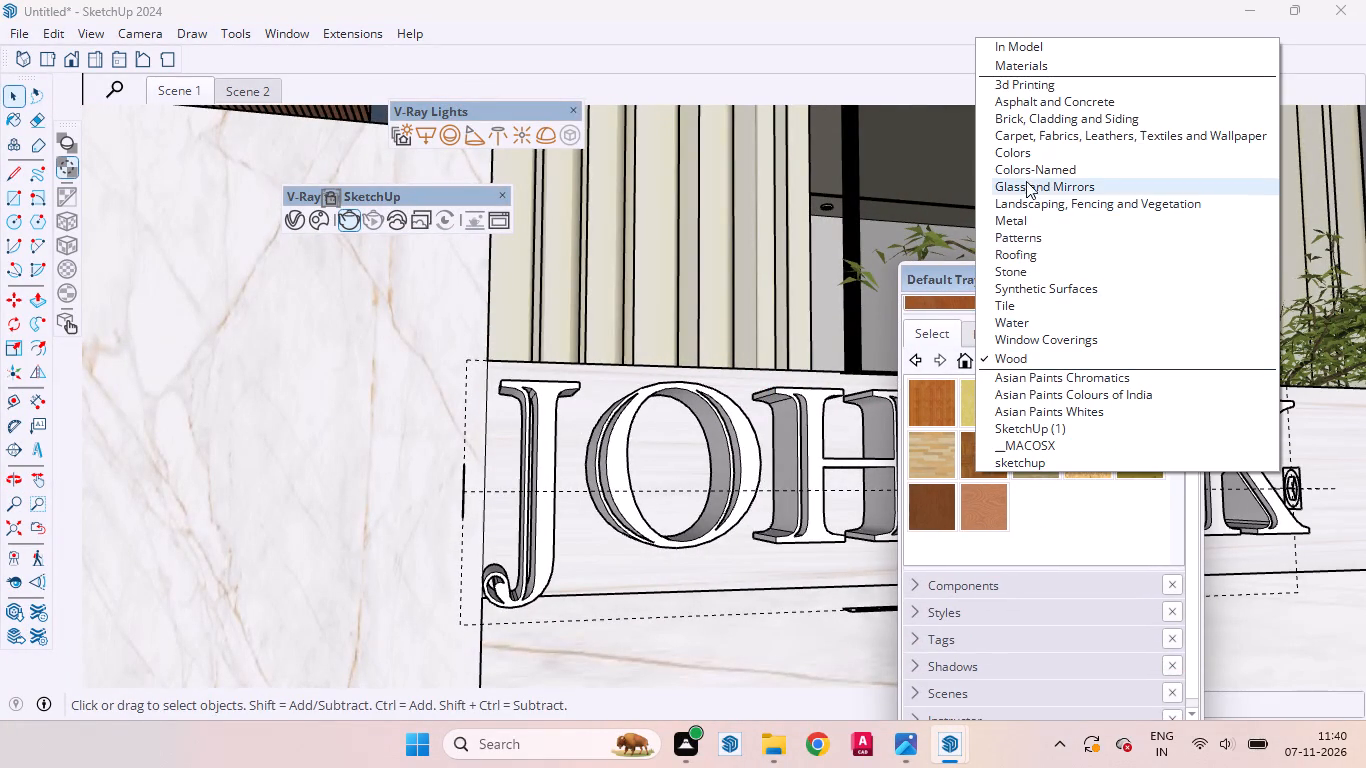
pyautogui.click(1021, 154)
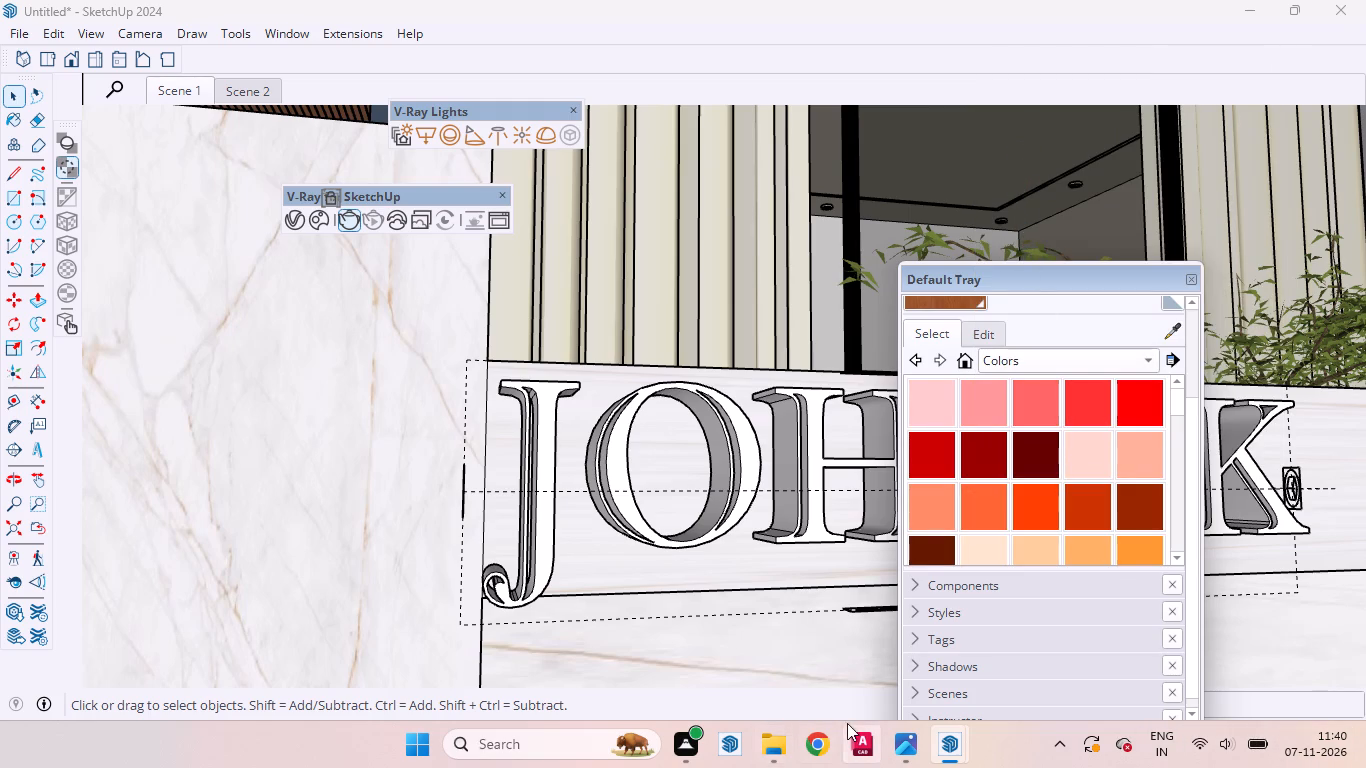
pyautogui.scroll(4, 1054, 520)
pyautogui.scroll(-1, 1054, 520)
pyautogui.scroll(1, 1054, 520)
pyautogui.scroll(-1, 1054, 520)
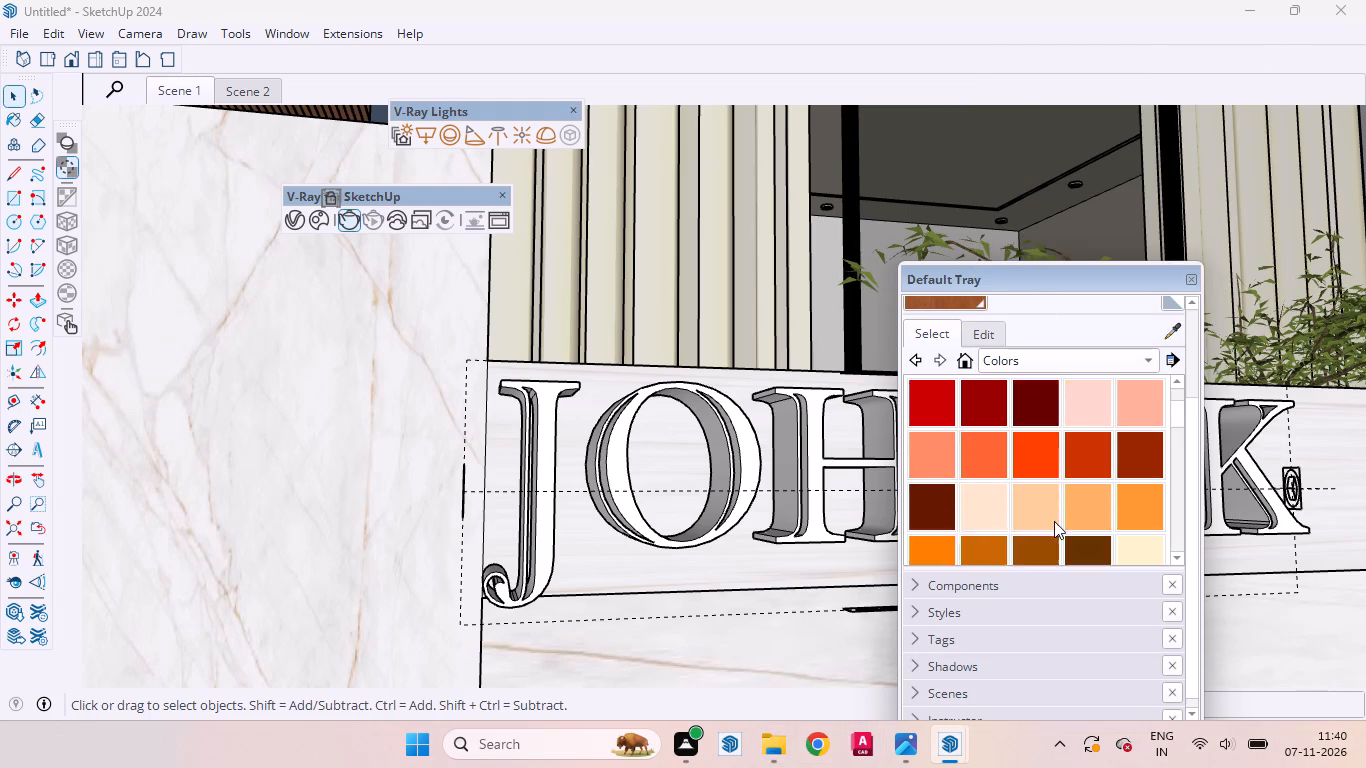
pyautogui.scroll(-3, 1054, 521)
pyautogui.scroll(-18, 1054, 521)
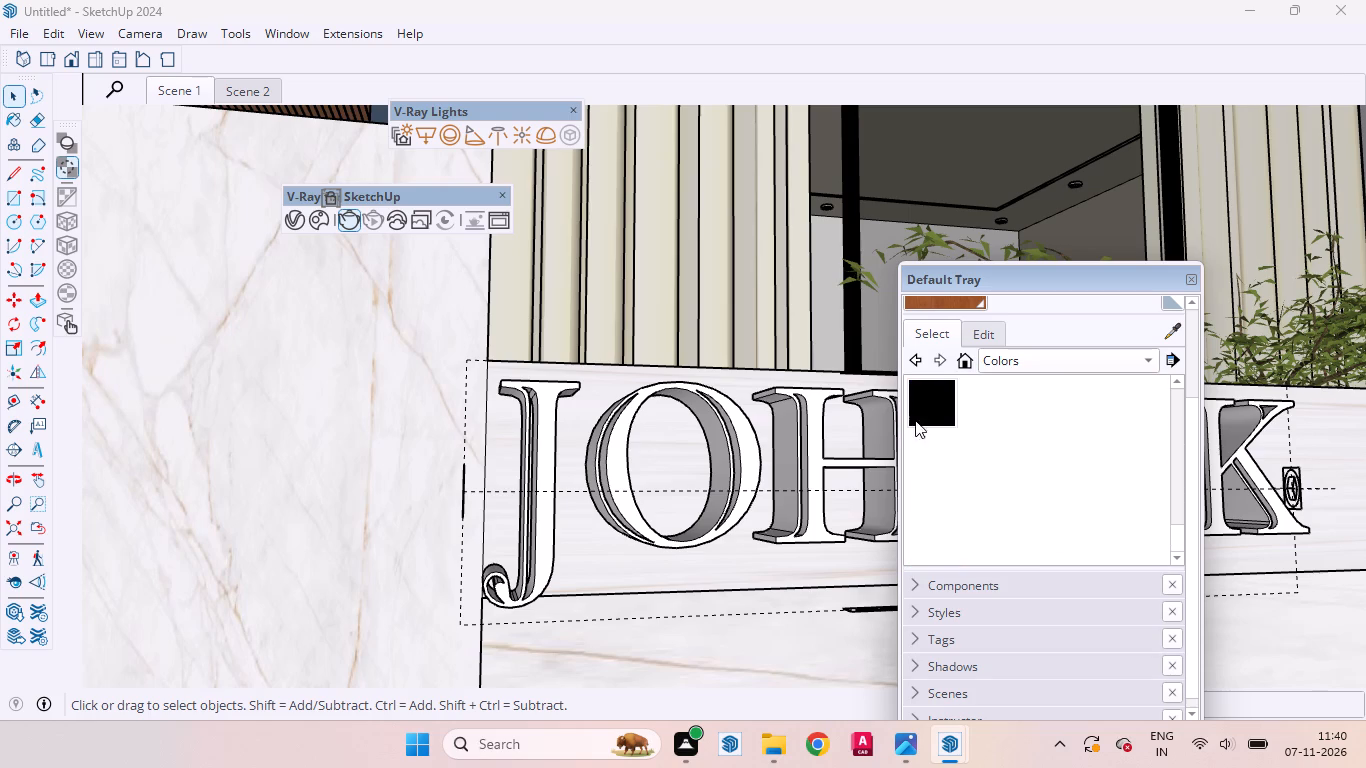
pyautogui.click(933, 407)
pyautogui.click(13, 96)
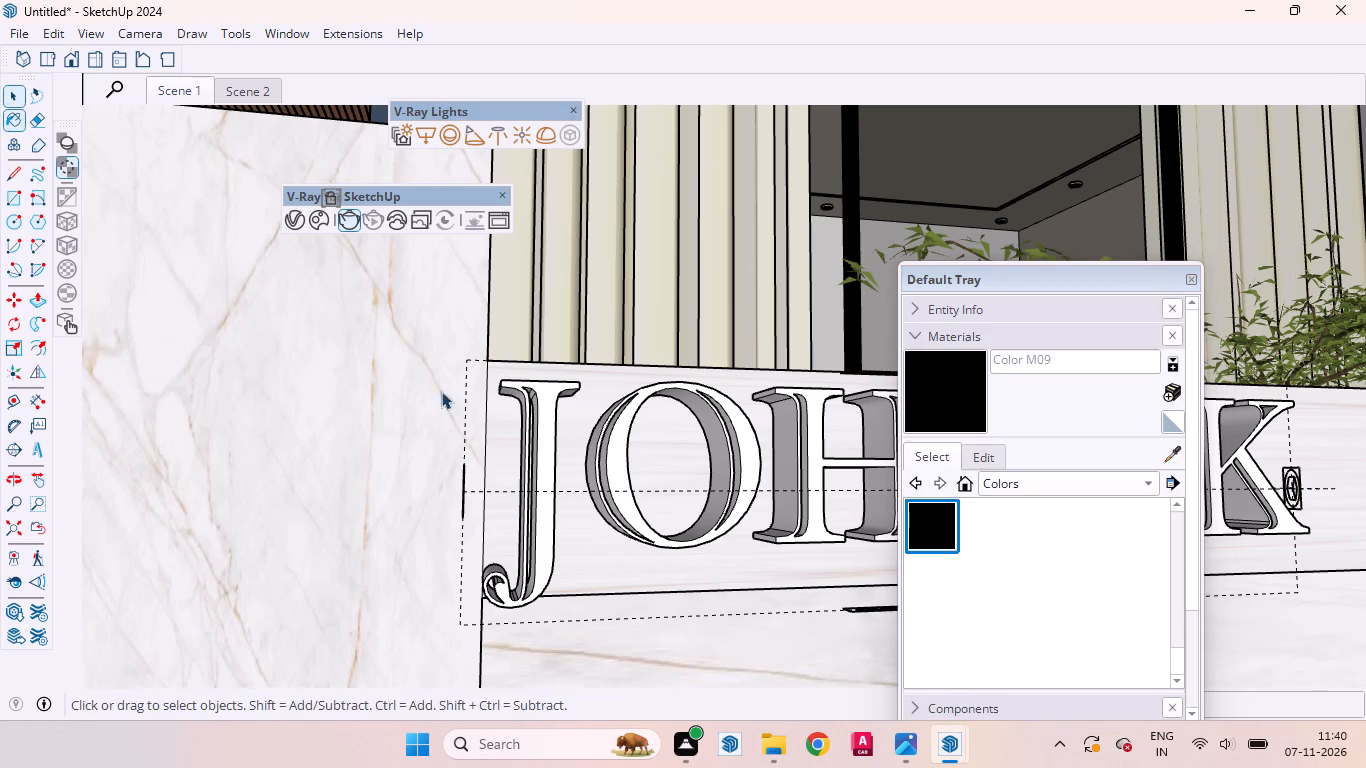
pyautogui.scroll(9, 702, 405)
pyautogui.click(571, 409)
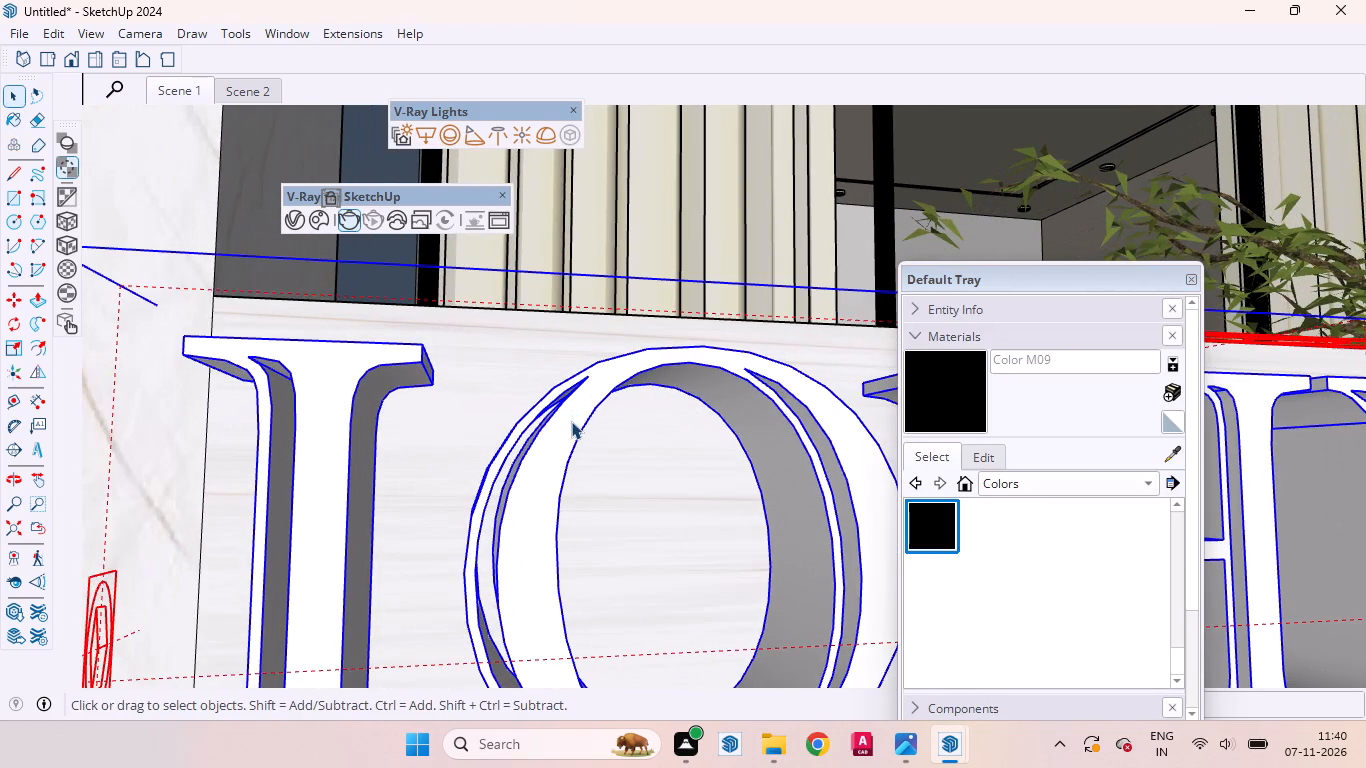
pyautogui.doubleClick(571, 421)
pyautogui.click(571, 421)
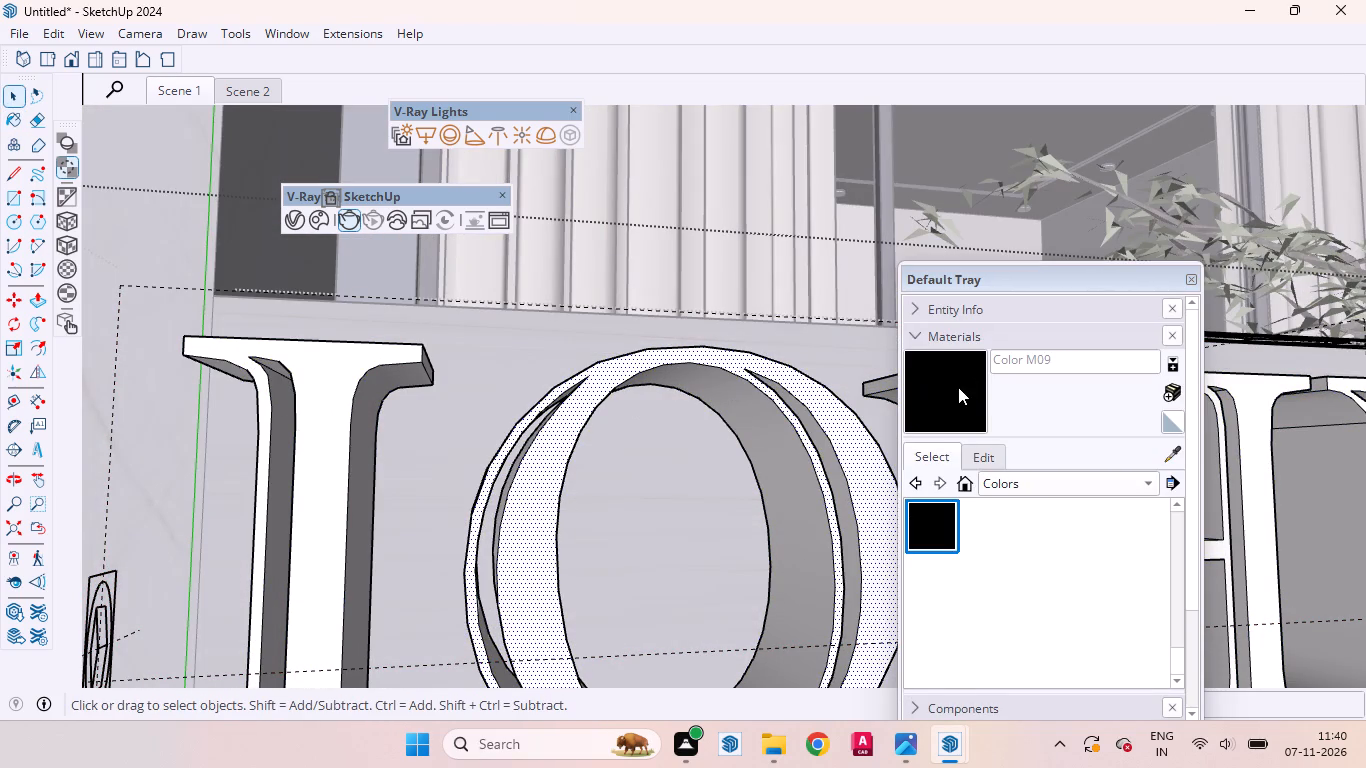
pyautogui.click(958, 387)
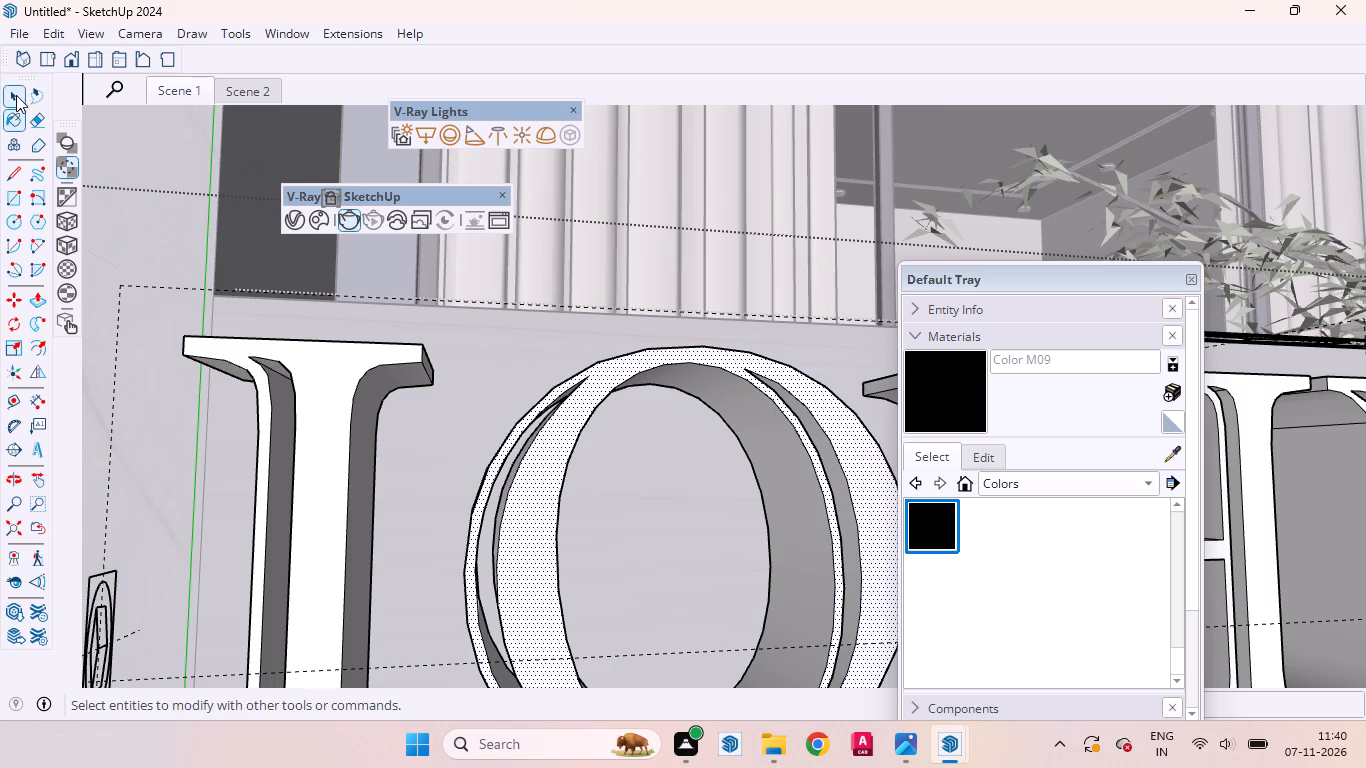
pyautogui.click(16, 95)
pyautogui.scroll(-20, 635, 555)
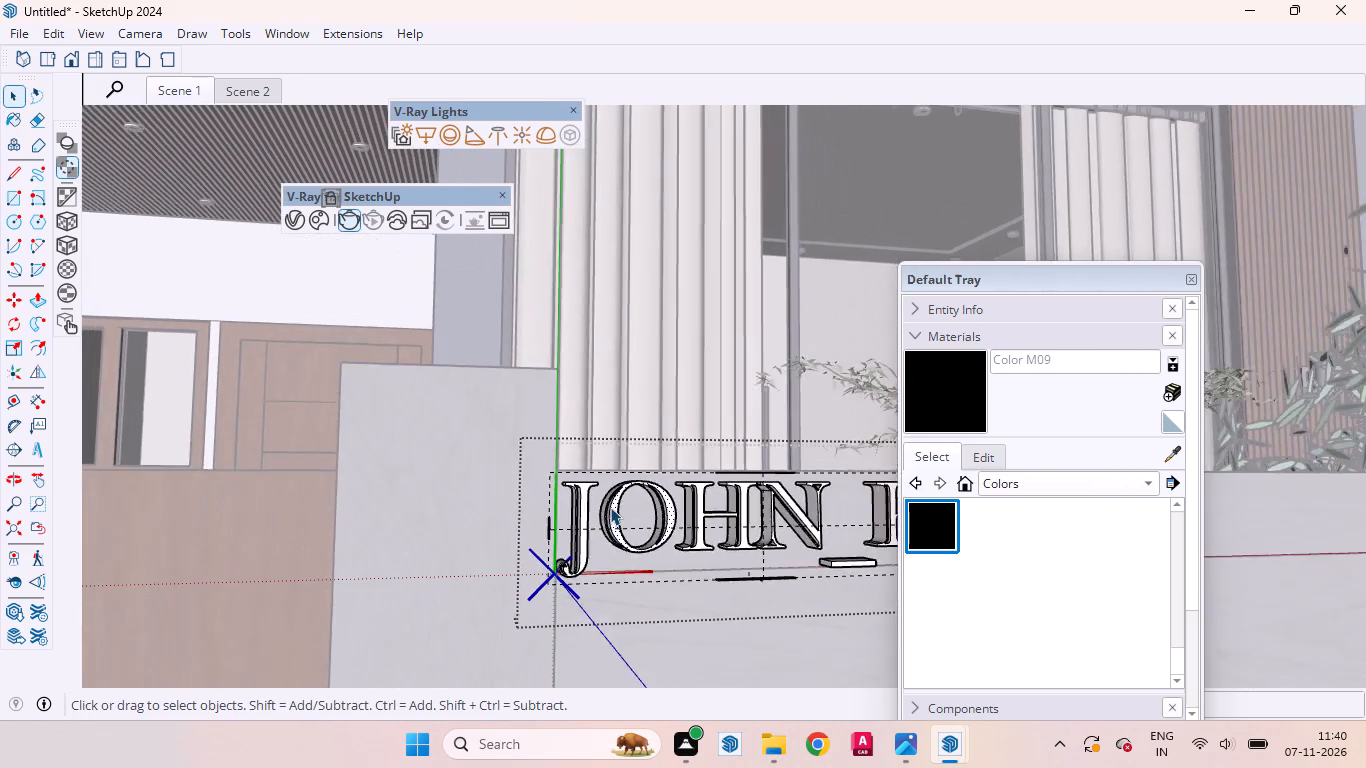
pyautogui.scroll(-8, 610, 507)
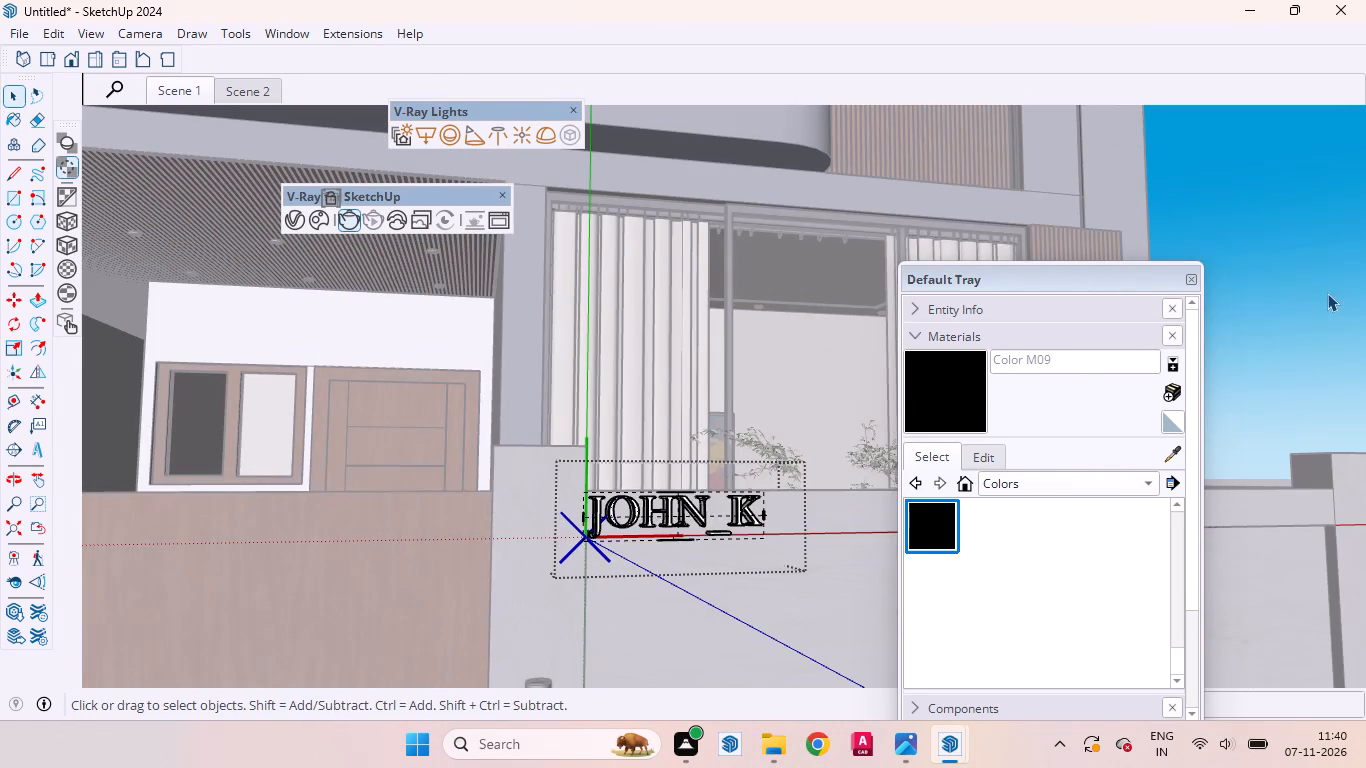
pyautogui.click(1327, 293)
pyautogui.scroll(11, 644, 531)
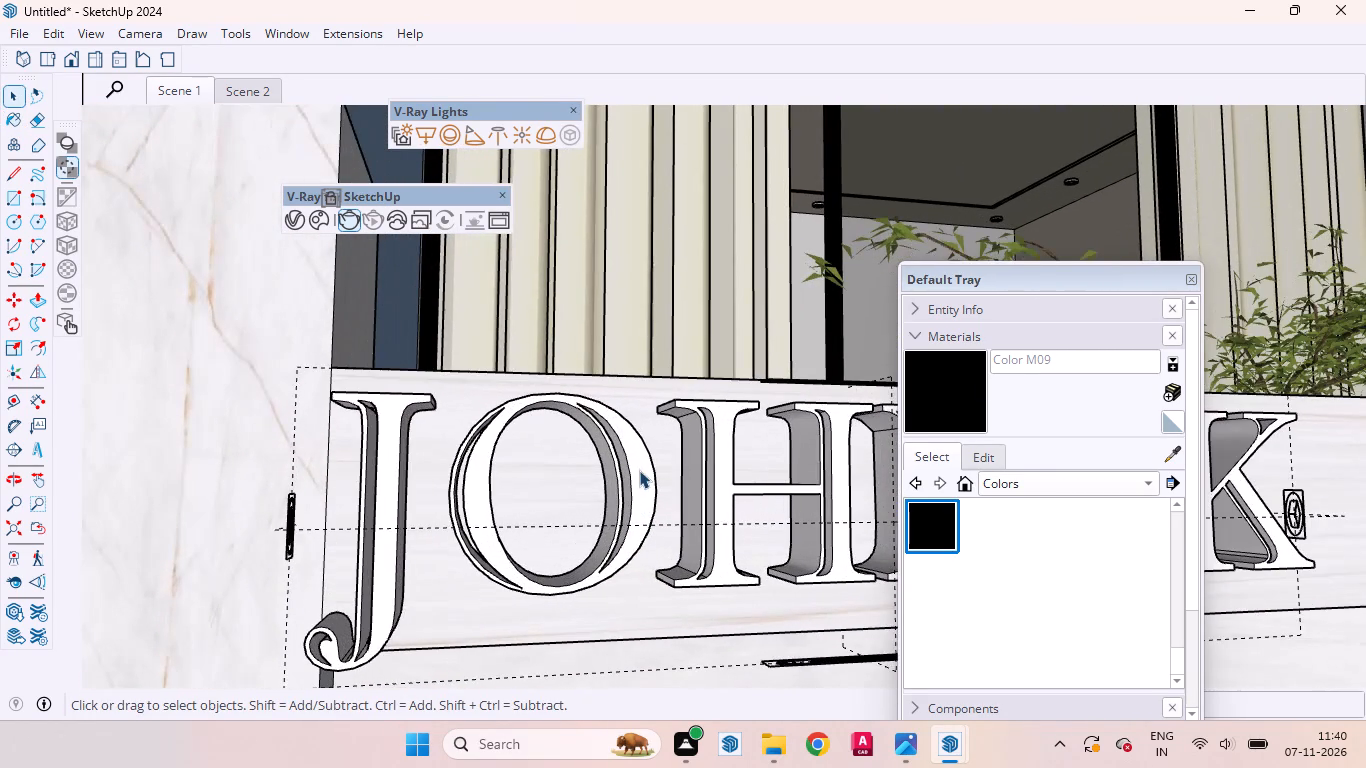
pyautogui.click(639, 469)
pyautogui.click(947, 532)
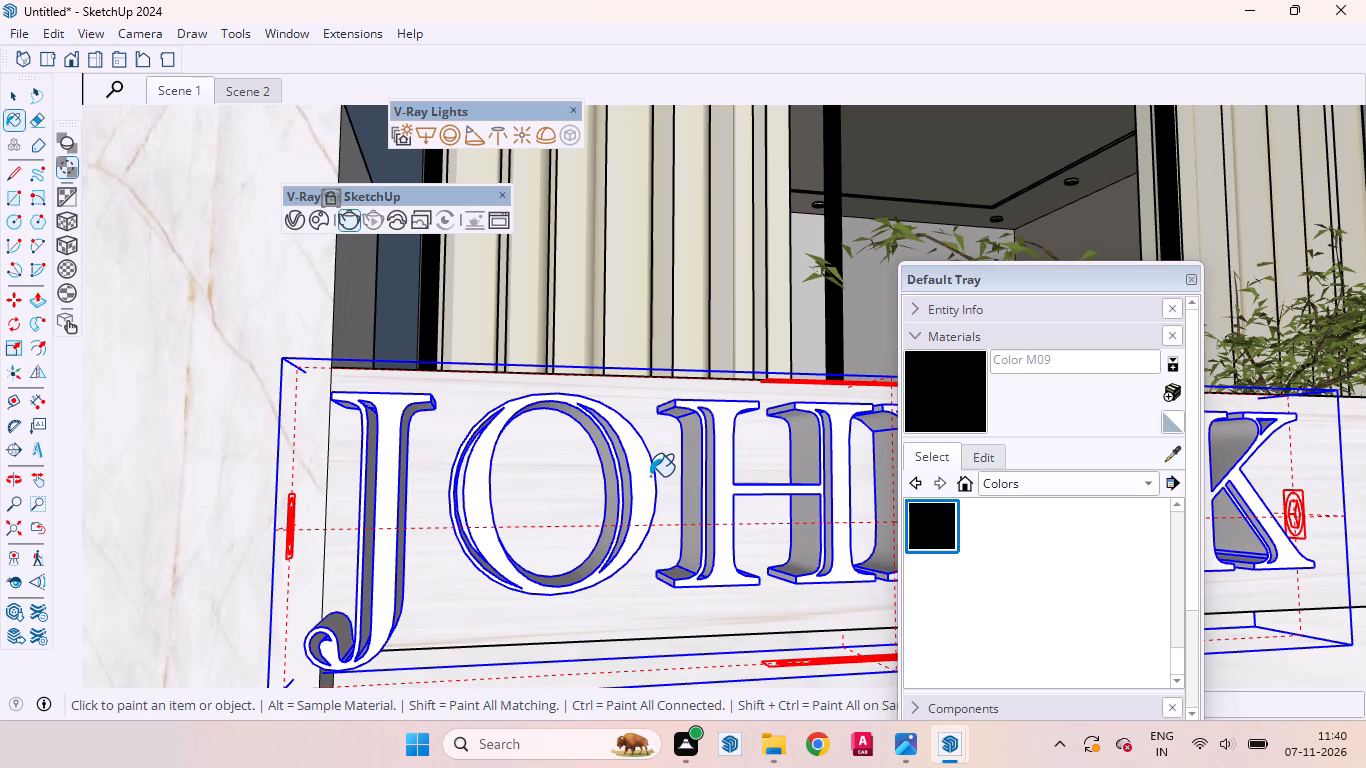
pyautogui.click(648, 476)
pyautogui.scroll(-14, 656, 542)
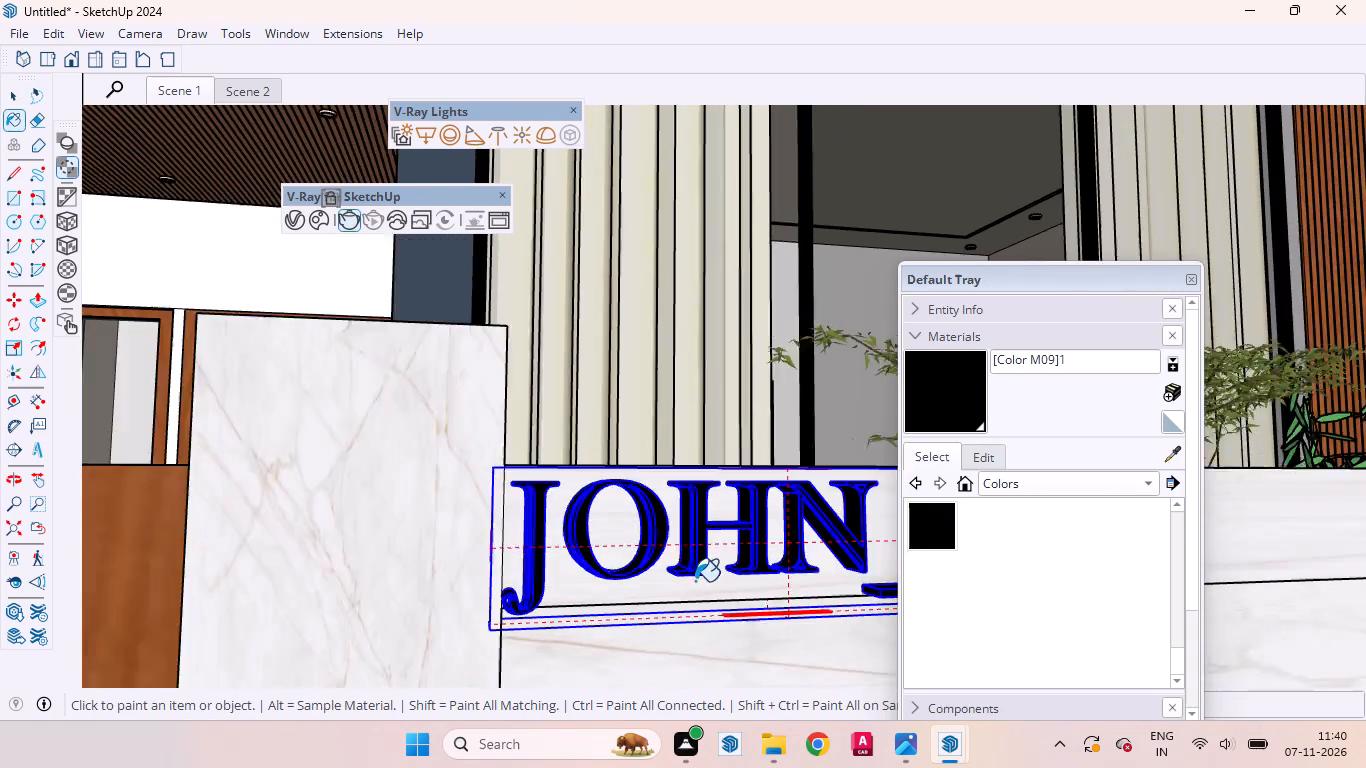
pyautogui.scroll(-10, 630, 586)
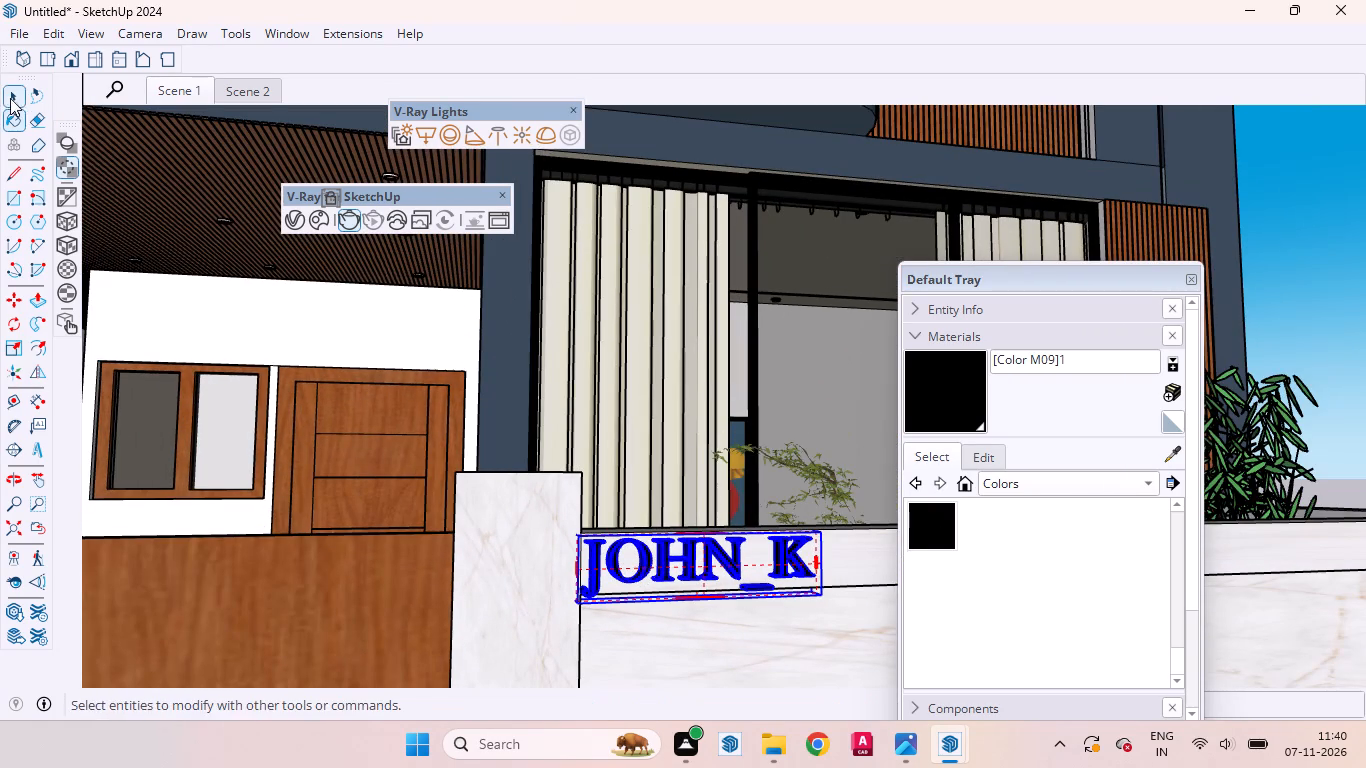
pyautogui.click(9, 97)
pyautogui.scroll(-5, 661, 645)
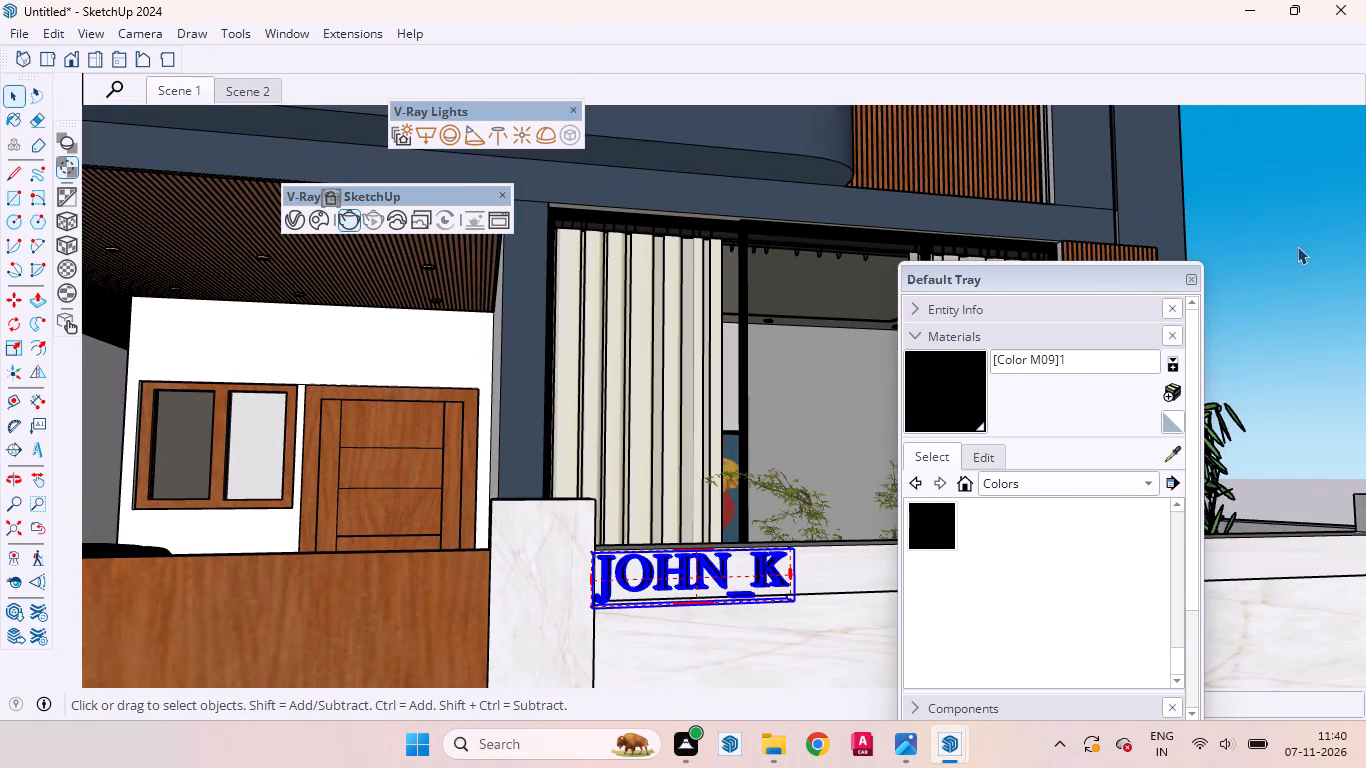
pyautogui.click(1297, 246)
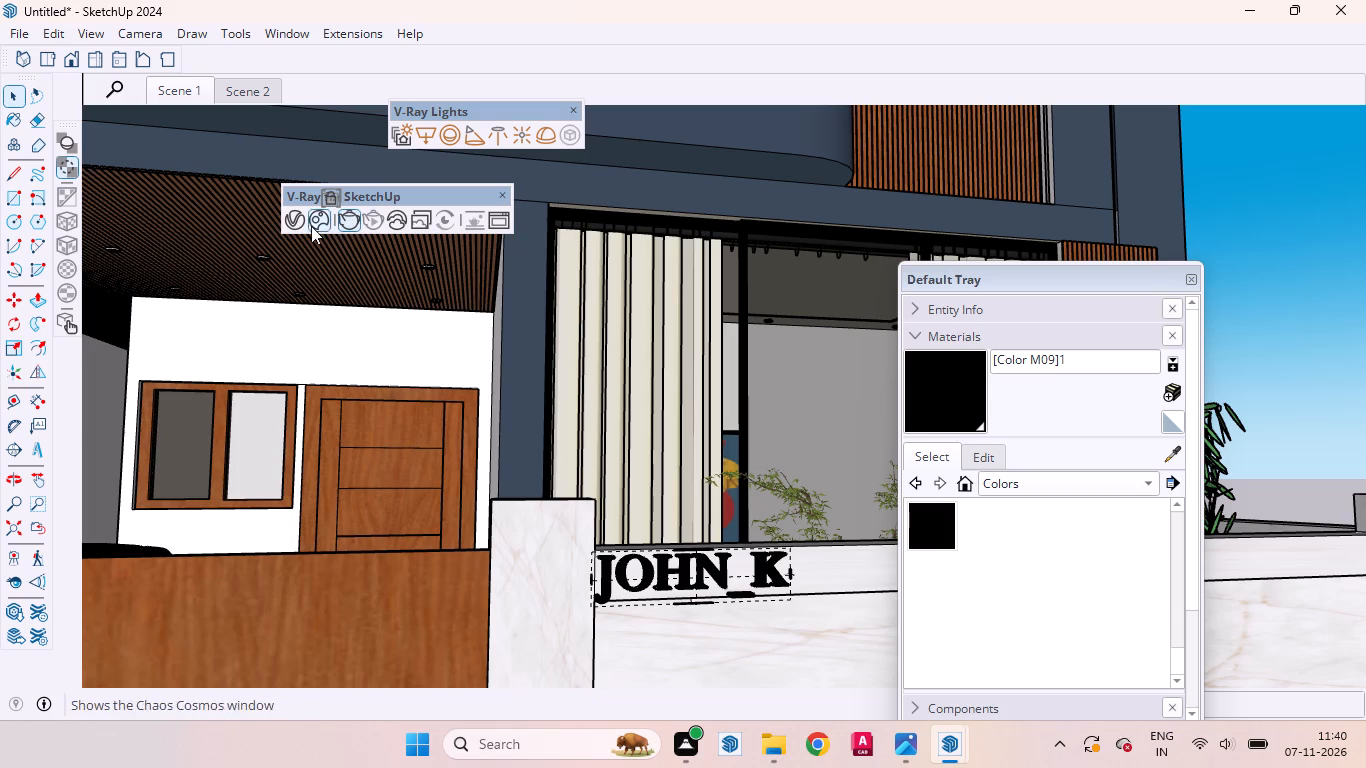
# Hide the V-Ray light widgets in the viewport.
pyautogui.click(65, 164)
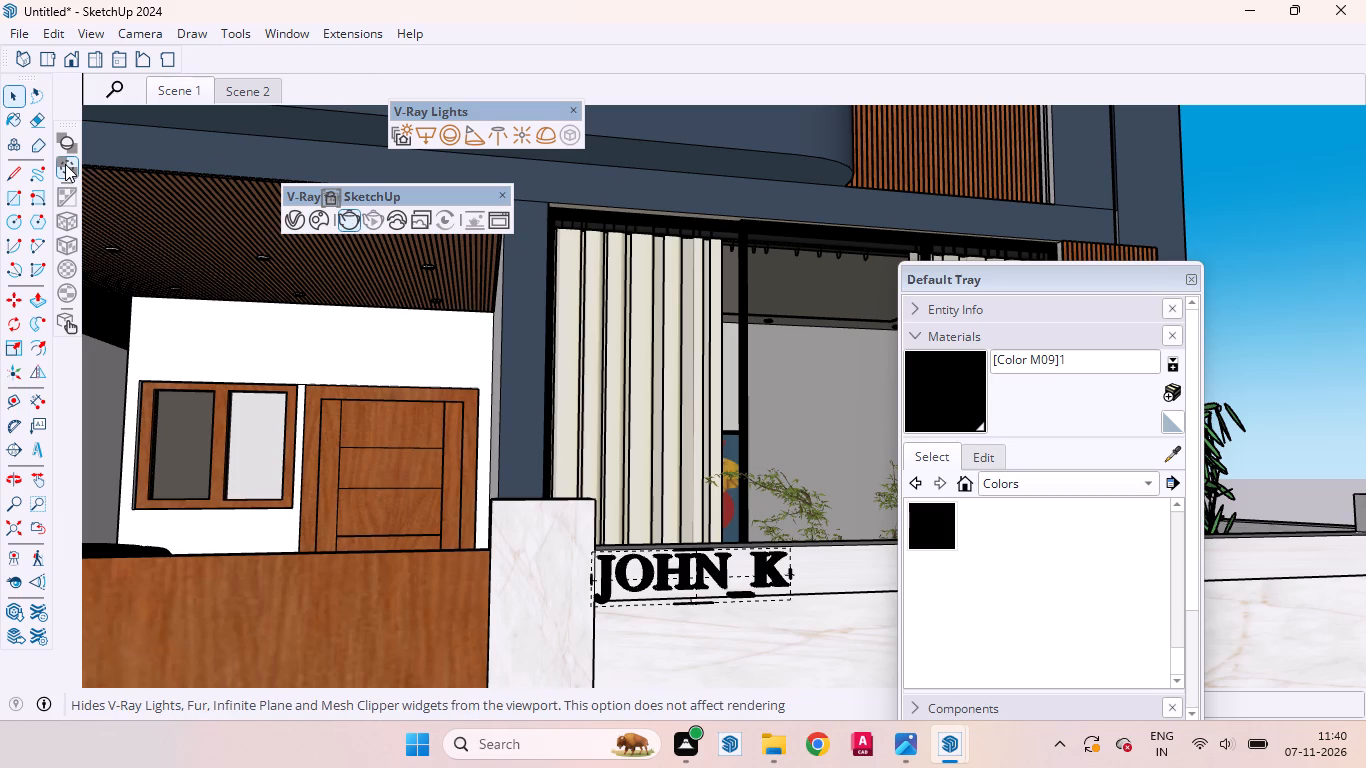
pyautogui.click(65, 164)
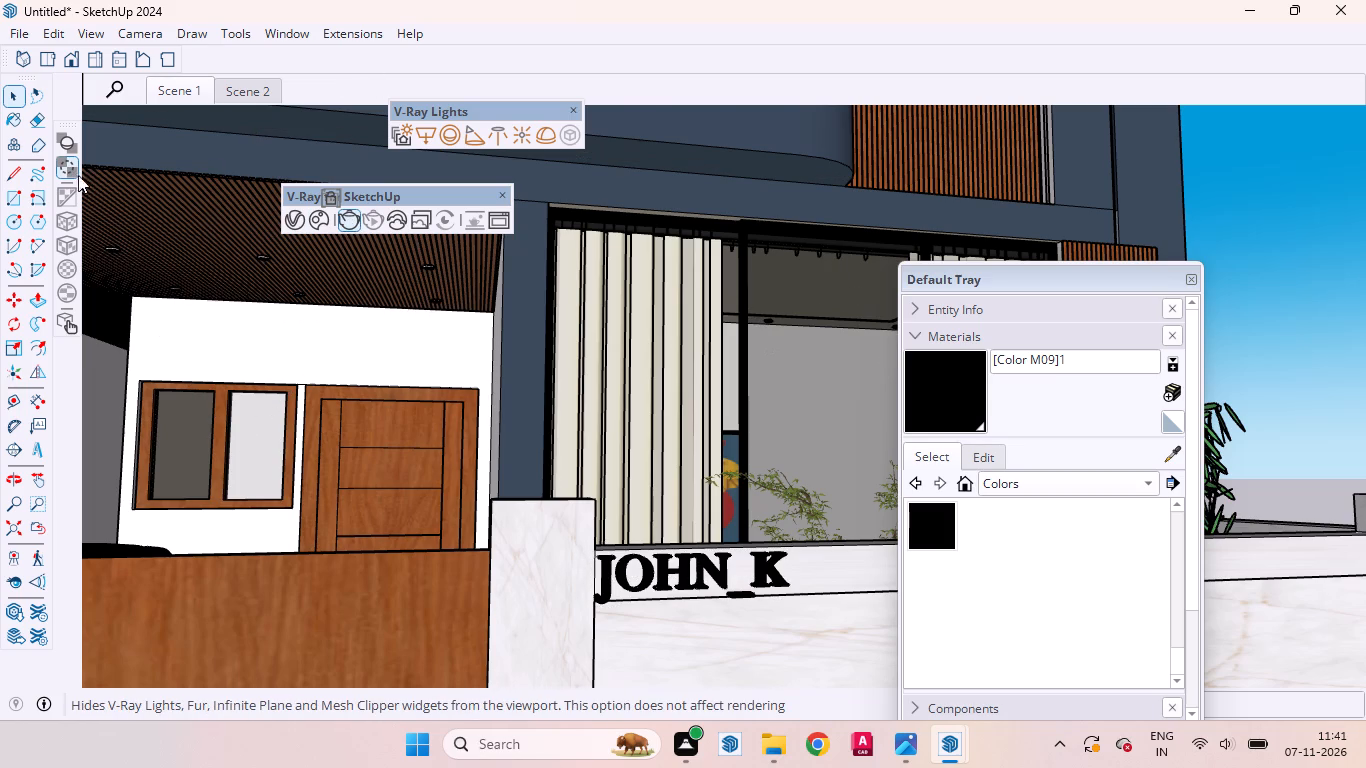
# Return to the front view of Scene 1 and update the scene, keeping the V-Ray widgets hidden.
pyautogui.scroll(-6, 760, 480)
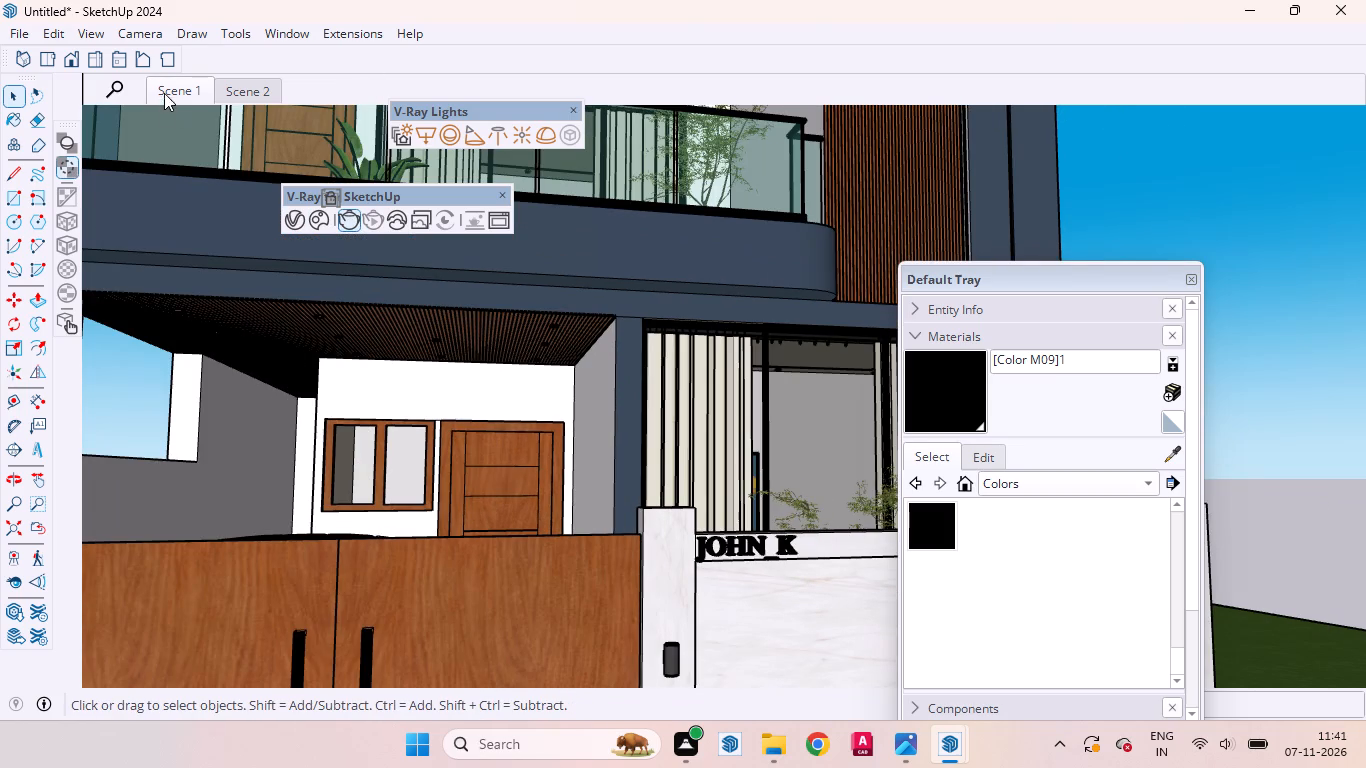
pyautogui.click(169, 86)
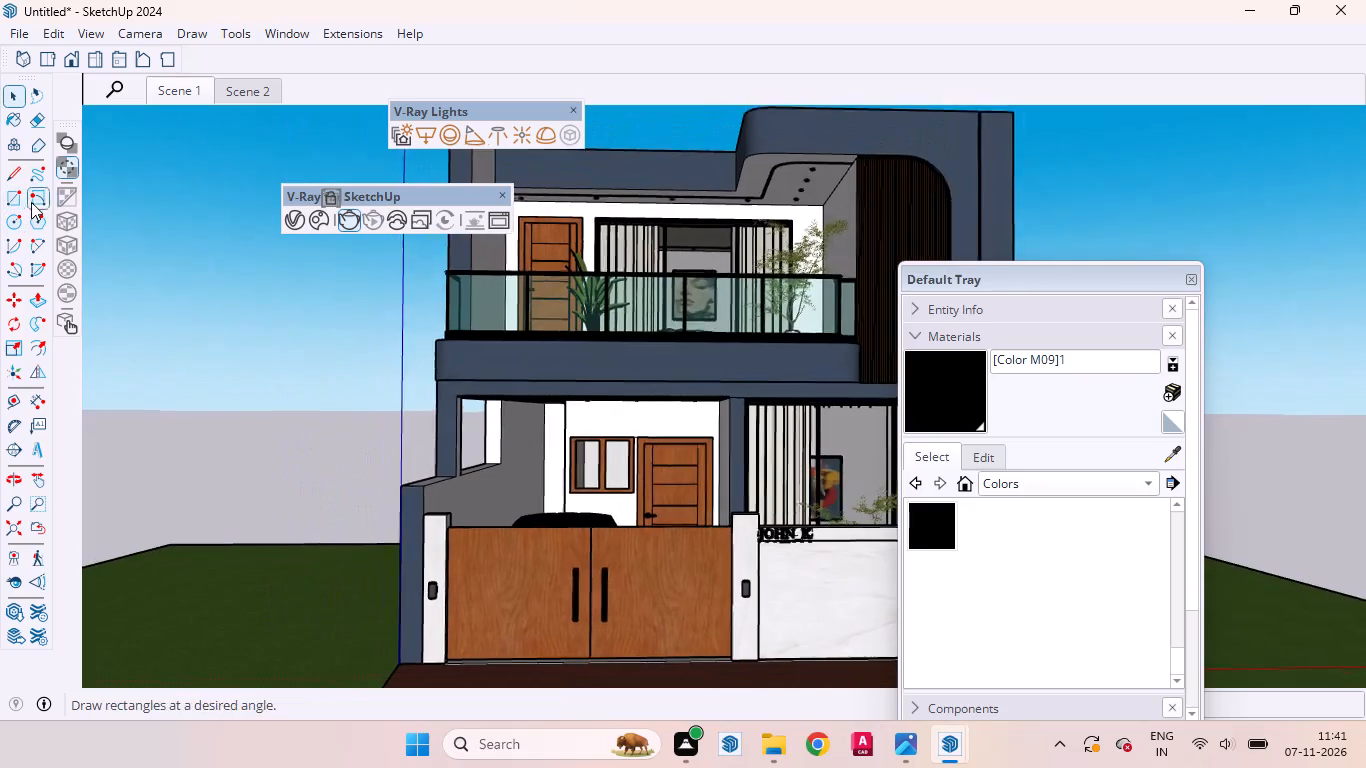
pyautogui.click(70, 164)
pyautogui.click(71, 164)
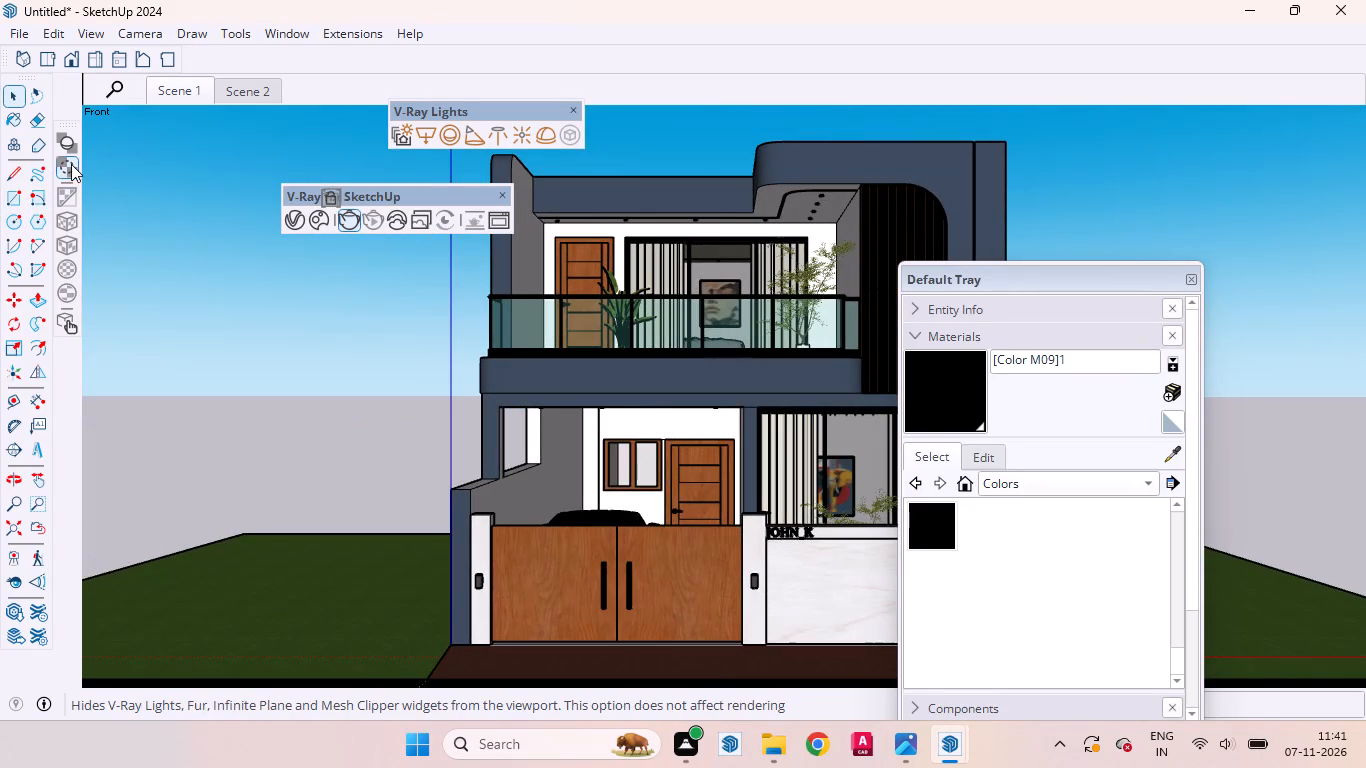
pyautogui.rightClick(168, 90)
pyautogui.click(197, 185)
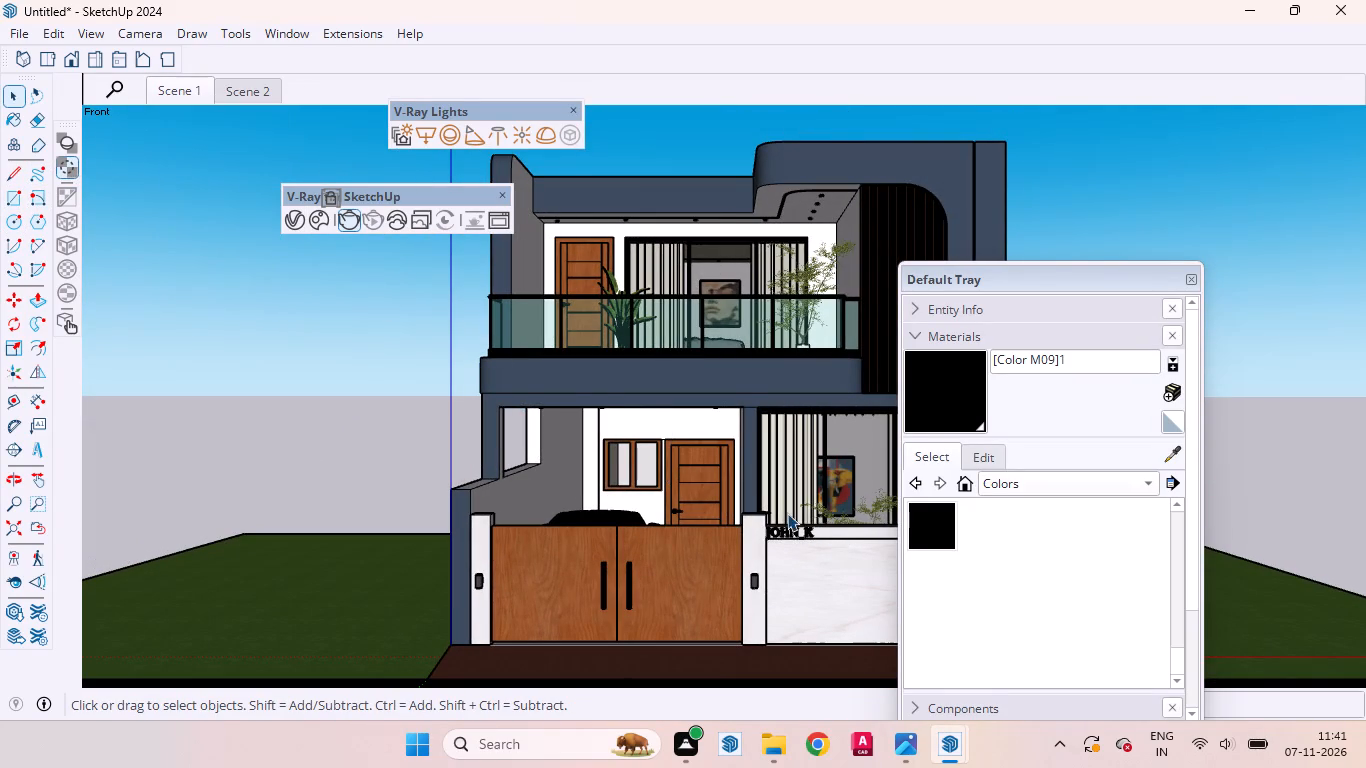
pyautogui.scroll(11, 787, 513)
pyautogui.scroll(-8, 729, 530)
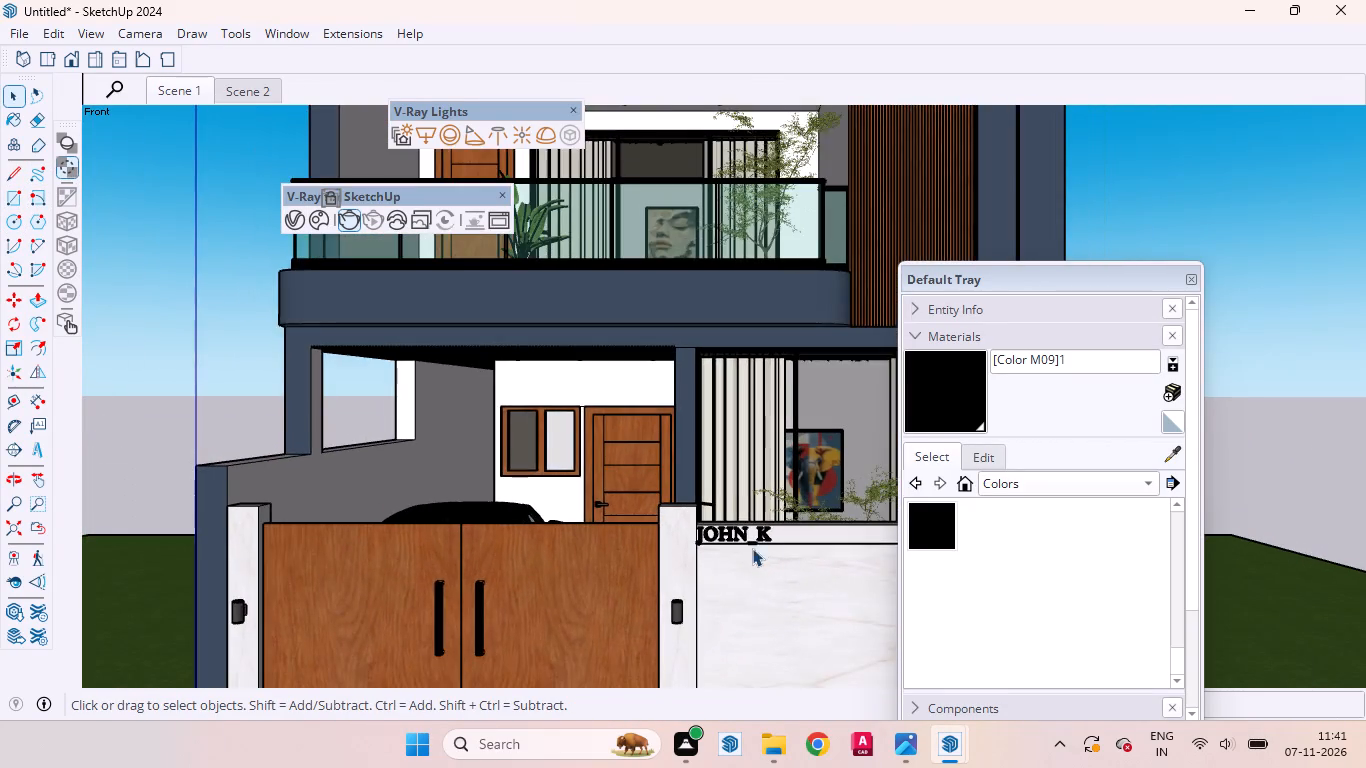
pyautogui.scroll(-3, 745, 572)
pyautogui.scroll(1, 745, 587)
pyautogui.scroll(-2, 745, 587)
pyautogui.moveTo(762, 572); pyautogui.dragTo(729, 575, button='middle')
pyautogui.scroll(-4, 745, 588)
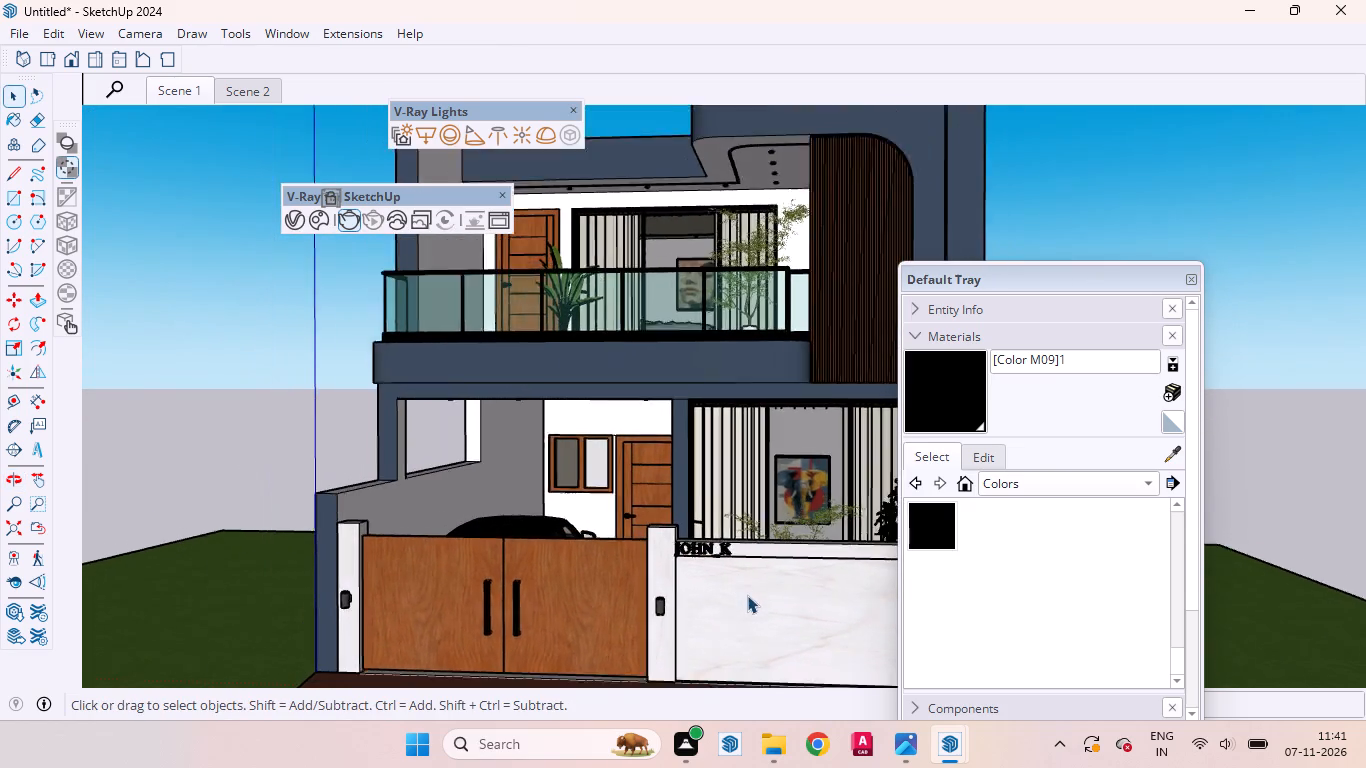
pyautogui.scroll(18, 723, 566)
pyautogui.moveTo(637, 569); pyautogui.dragTo(659, 569, button='middle')
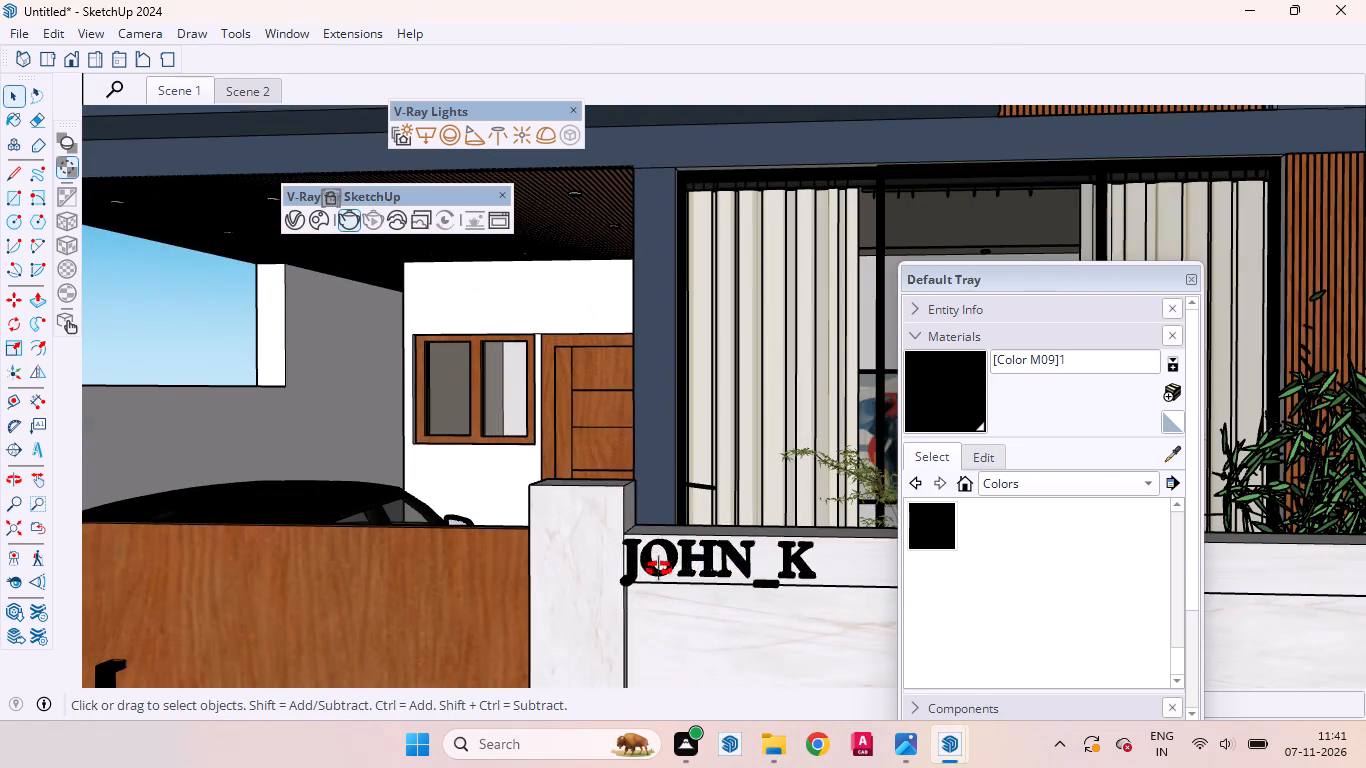
pyautogui.moveTo(659, 569); pyautogui.dragTo(676, 569, button='middle')
pyautogui.click(753, 567)
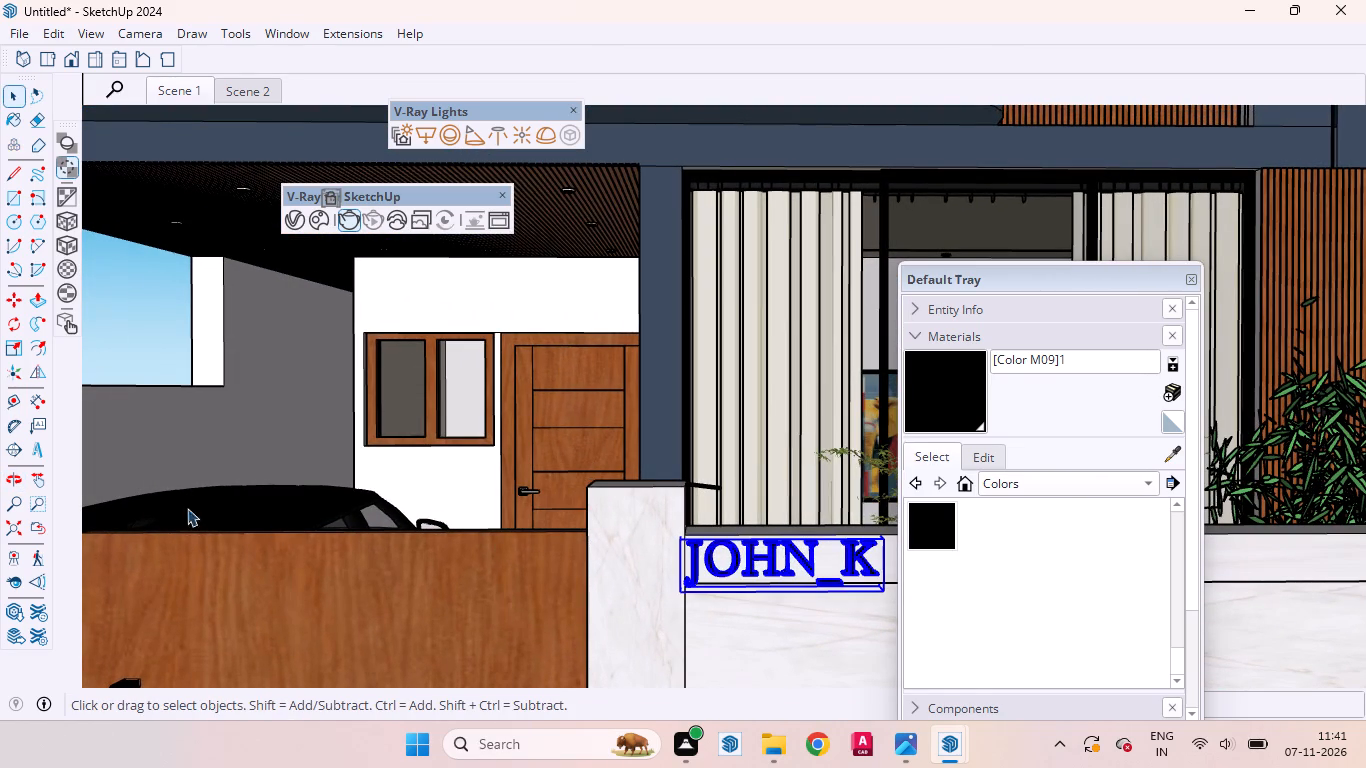
pyautogui.click(12, 523)
pyautogui.scroll(-5, 548, 603)
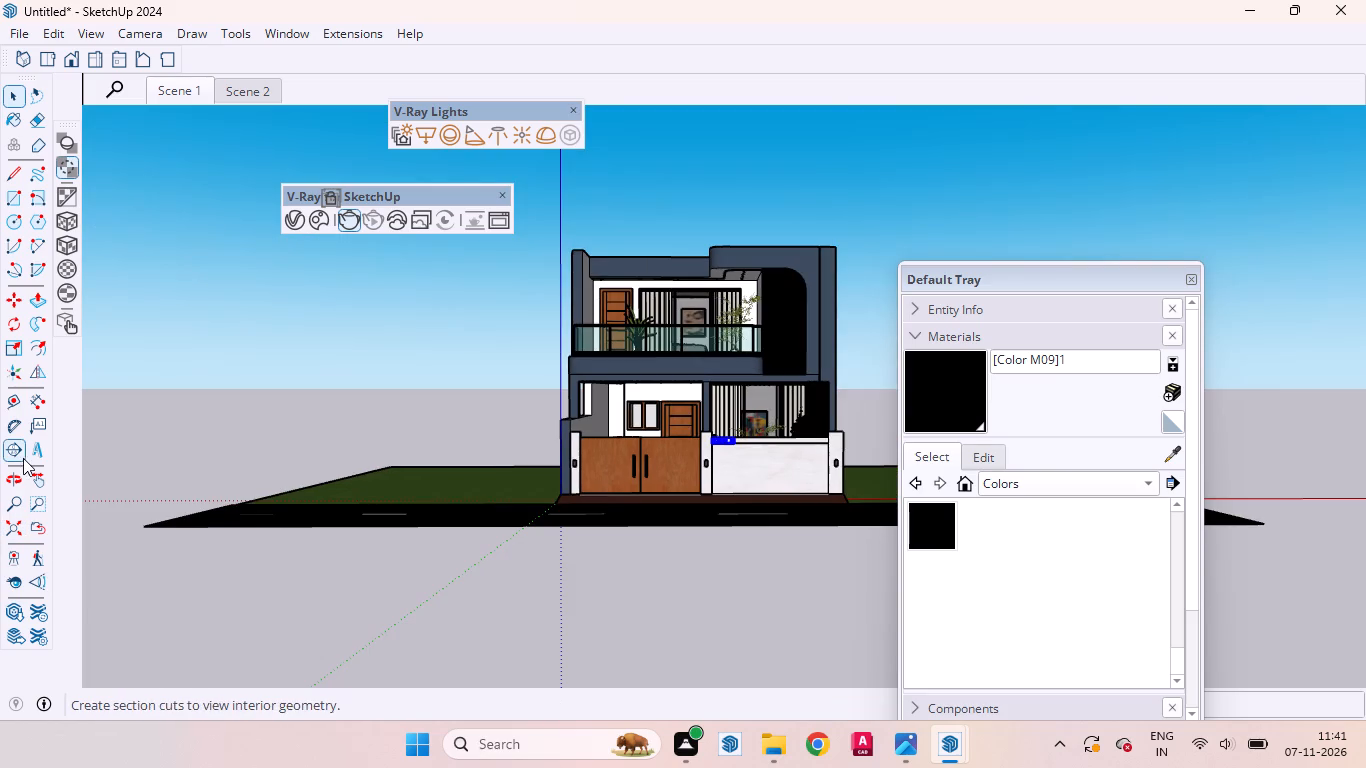
pyautogui.click(19, 301)
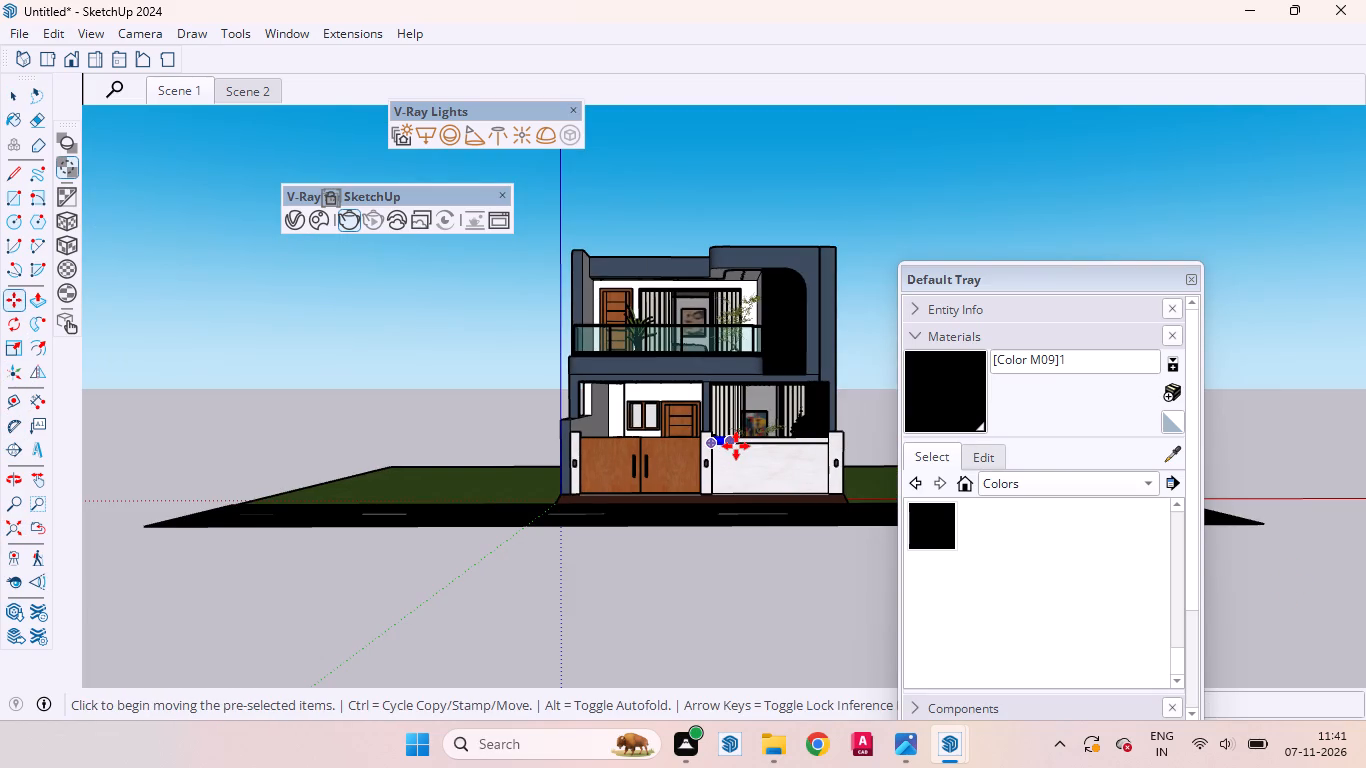
pyautogui.scroll(2, 741, 443)
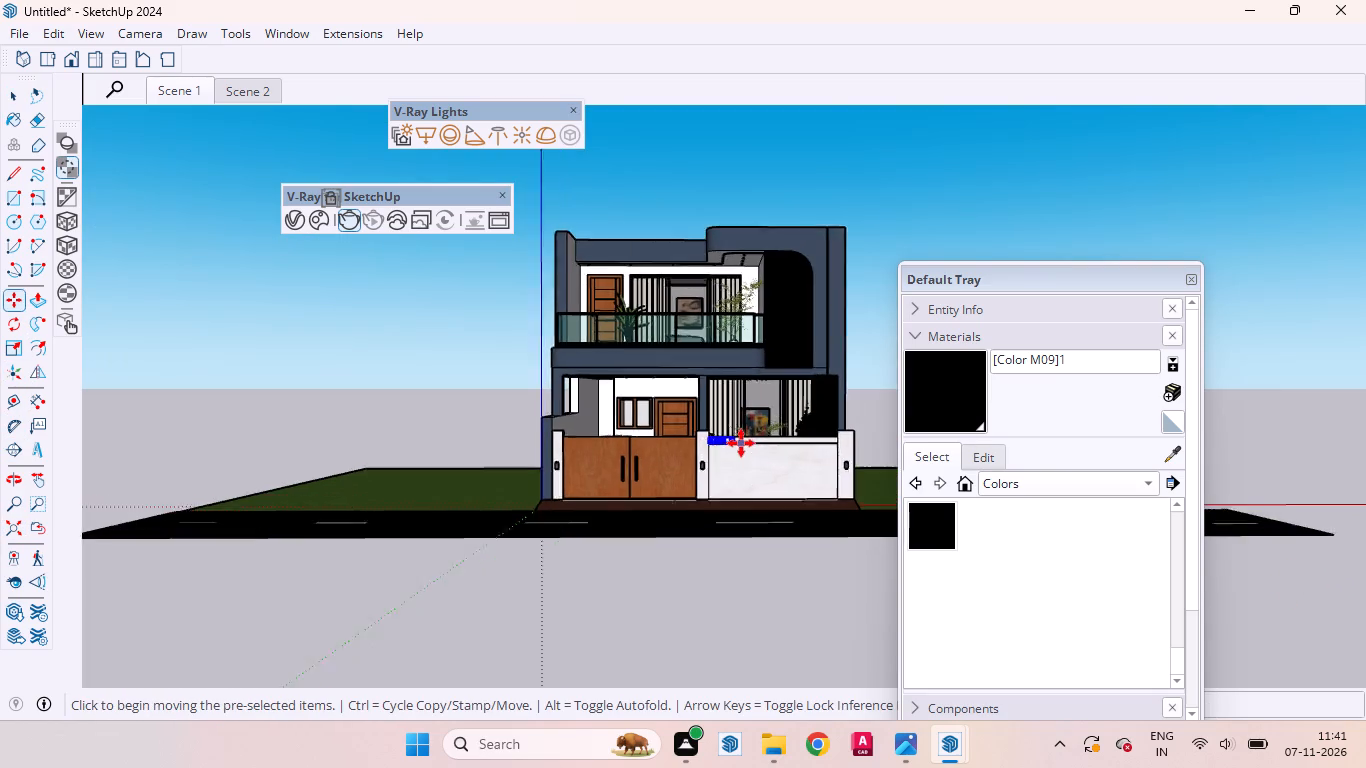
pyautogui.scroll(10, 741, 443)
pyautogui.scroll(-1, 723, 444)
pyautogui.scroll(9, 723, 444)
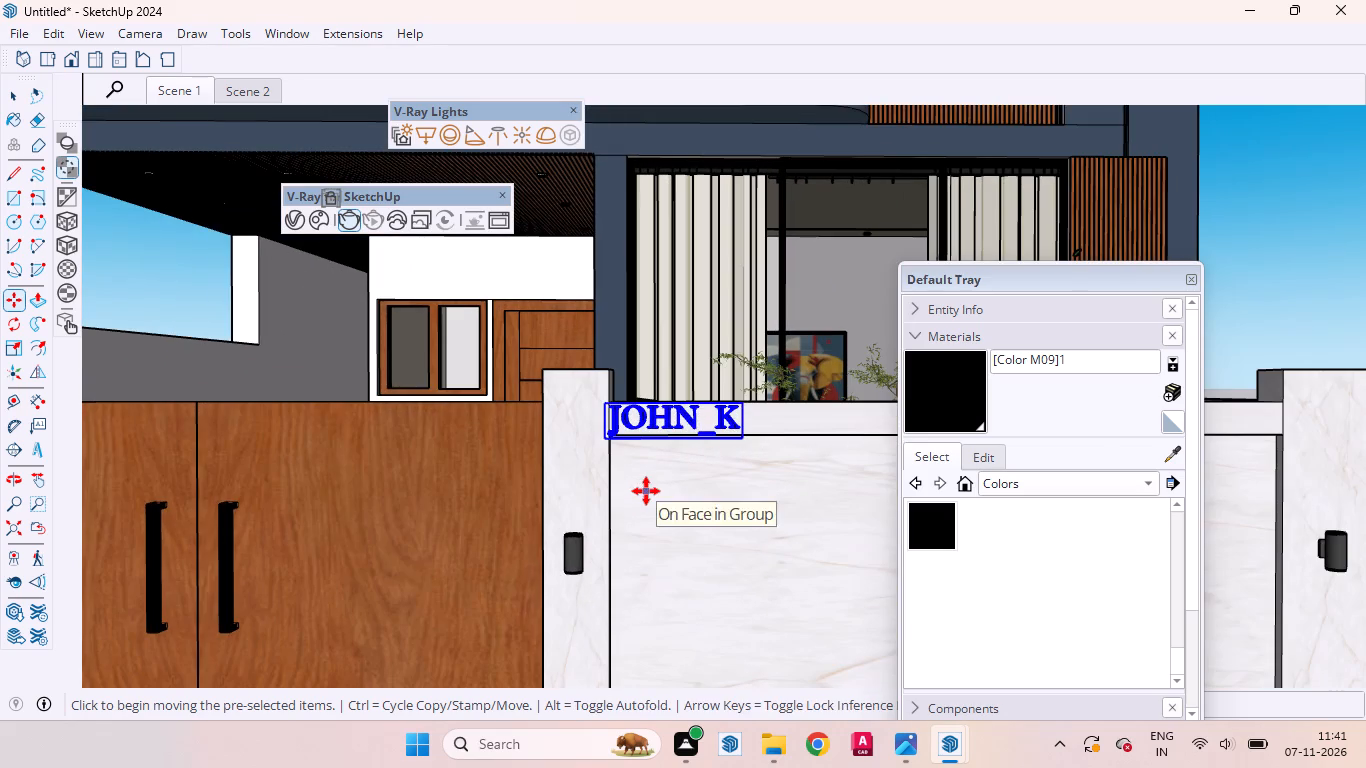
pyautogui.click(646, 491)
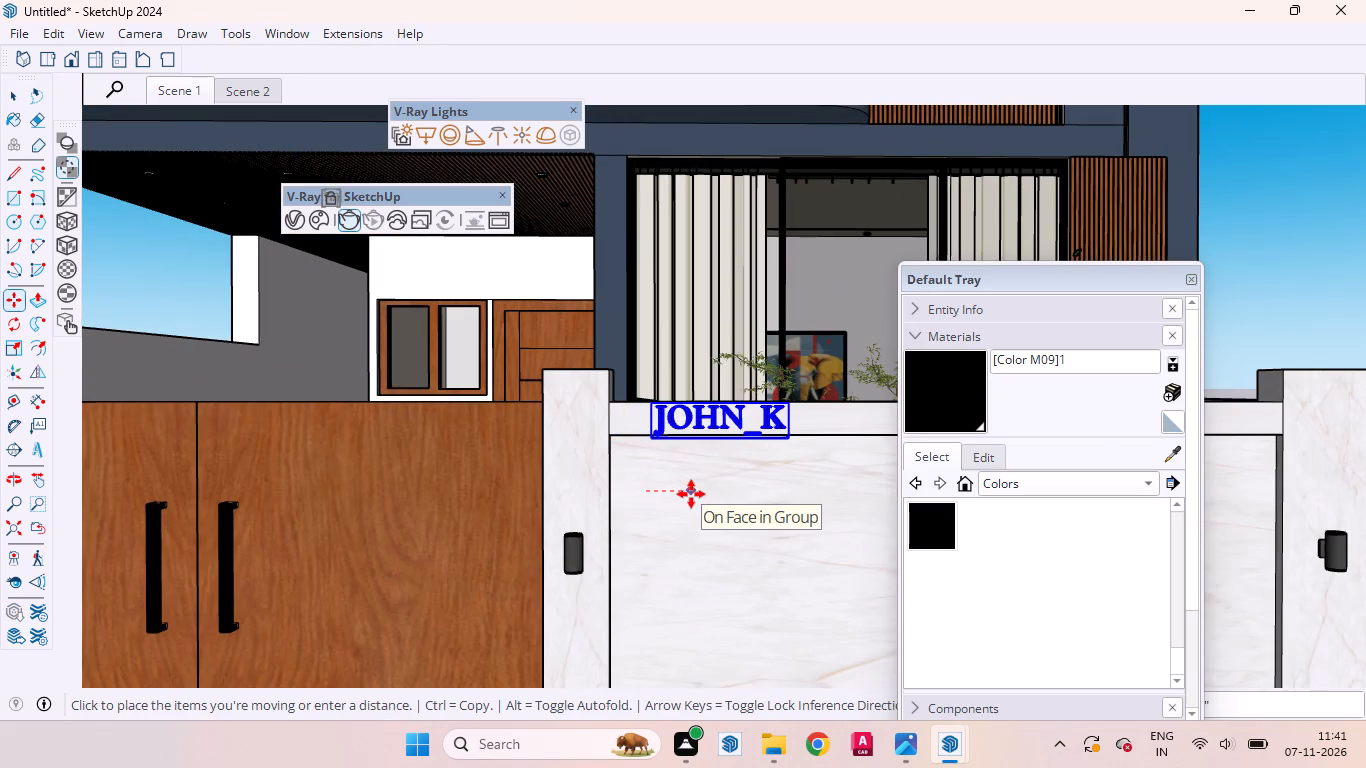
pyautogui.click(691, 494)
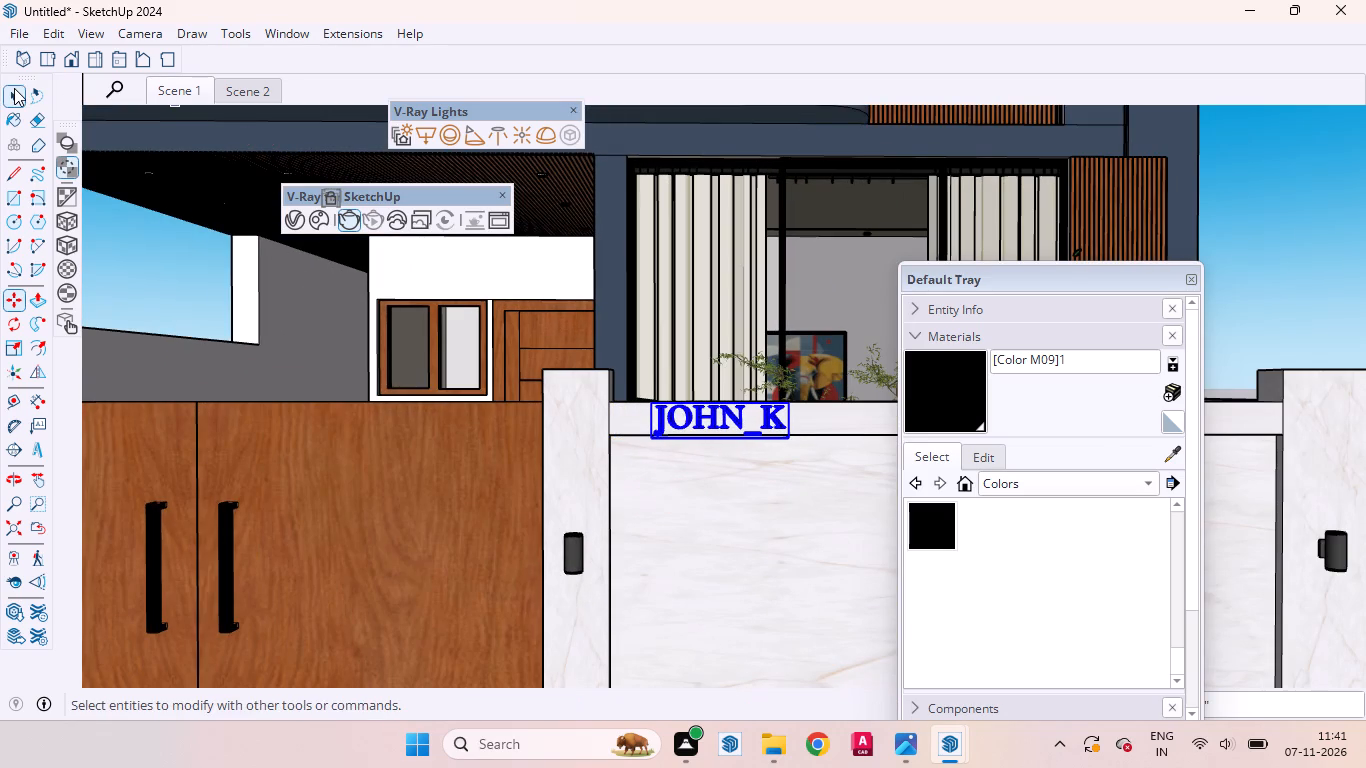
pyautogui.click(14, 88)
pyautogui.click(128, 222)
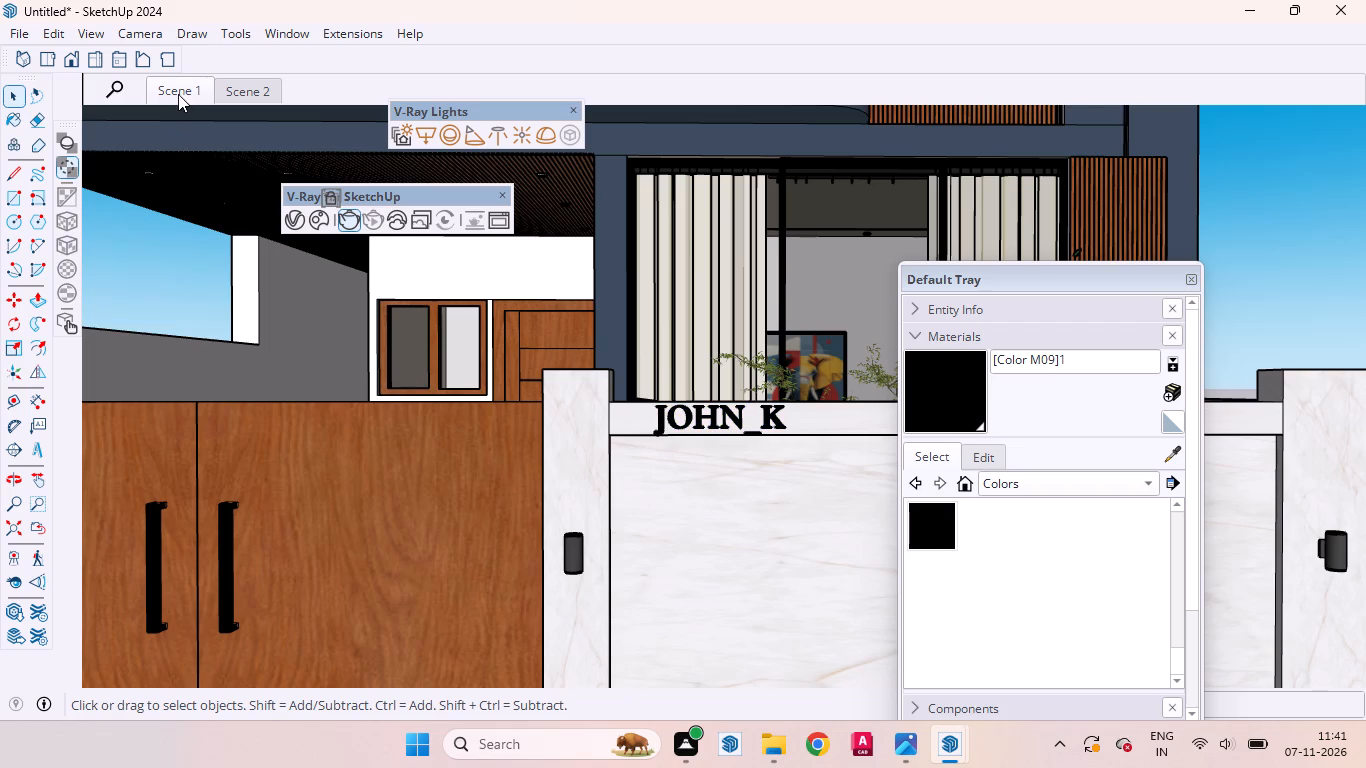
# Restore the front view of Scene 1 and update the scene, moving the material tray clear of the house.
pyautogui.click(178, 93)
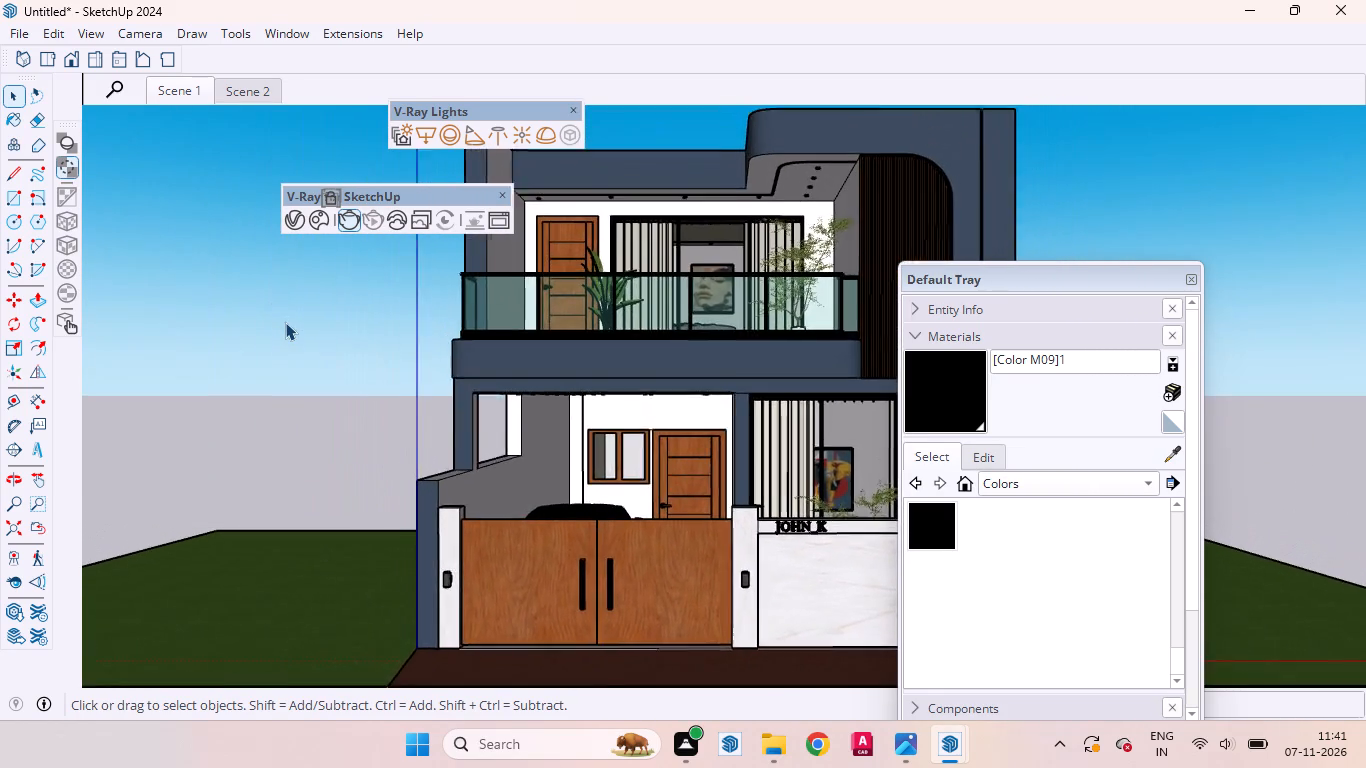
pyautogui.rightClick(188, 90)
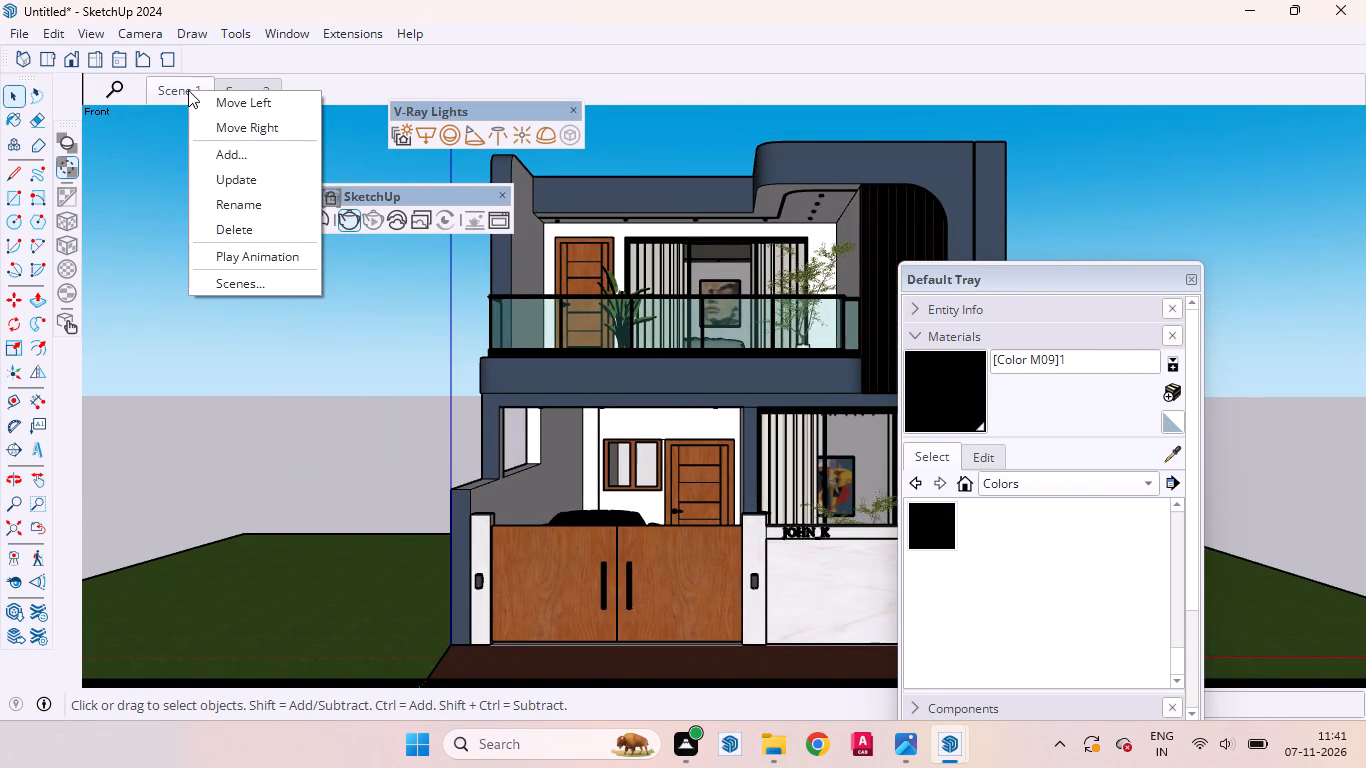
pyautogui.click(240, 182)
pyautogui.moveTo(978, 275); pyautogui.dragTo(745, 194)
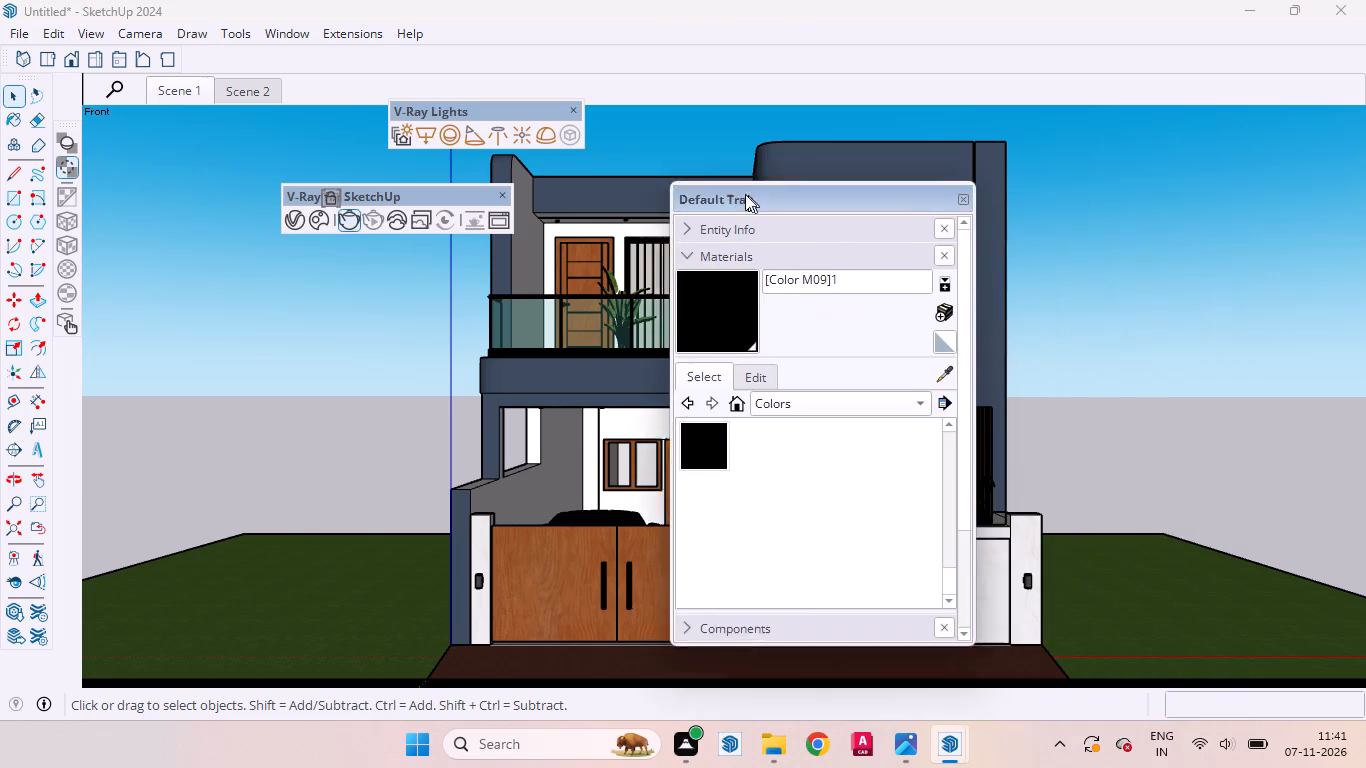
pyautogui.moveTo(745, 194); pyautogui.dragTo(1141, 193)
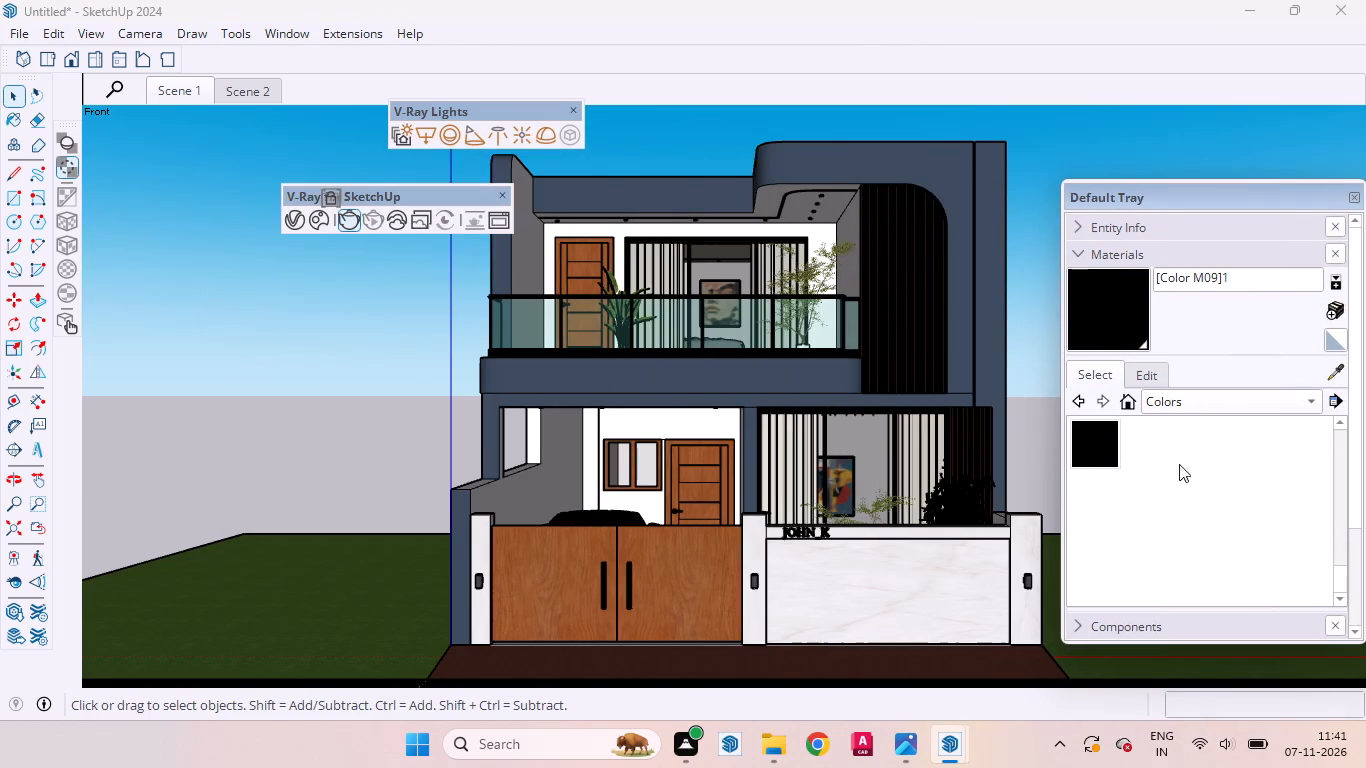
# Switch to the V-Ray Frame Buffer and examine the existing front elevation render.
pyautogui.click(1030, 655)
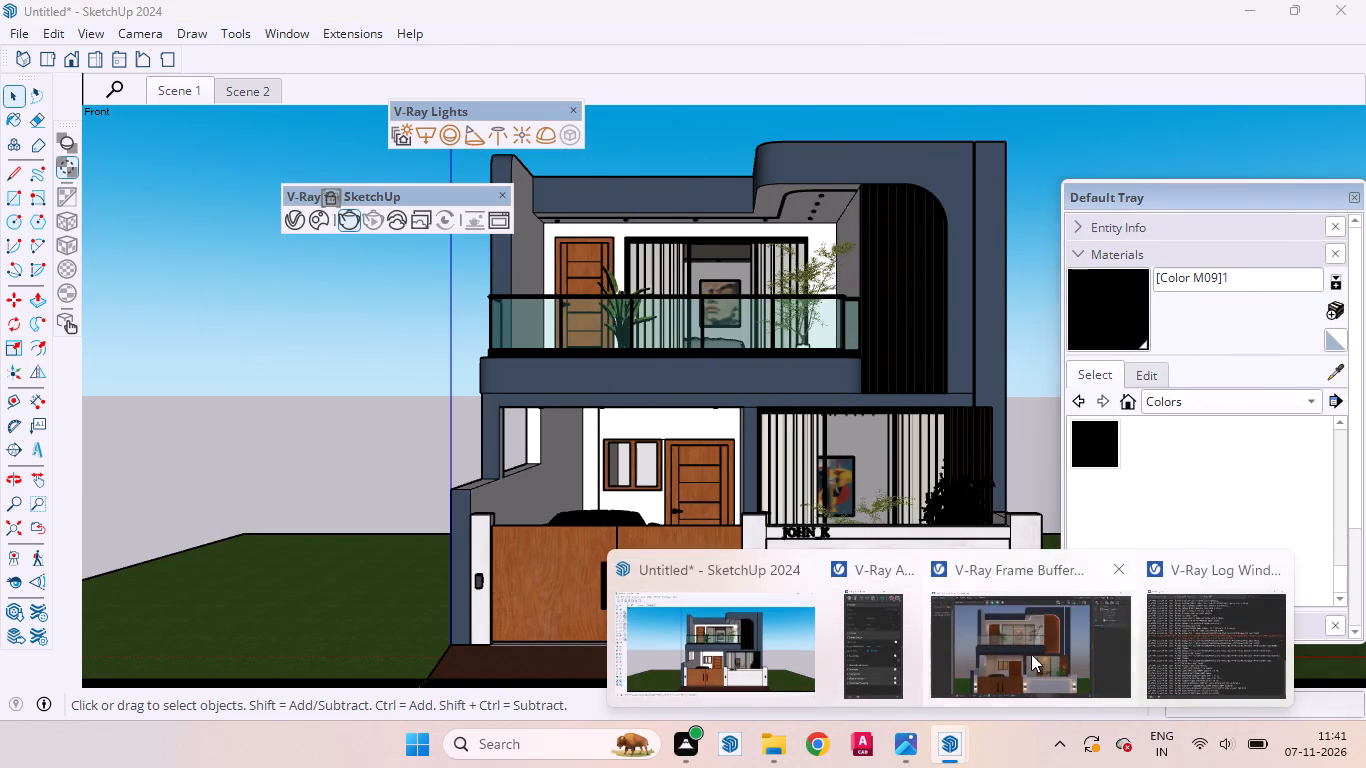
pyautogui.scroll(-1, 938, 480)
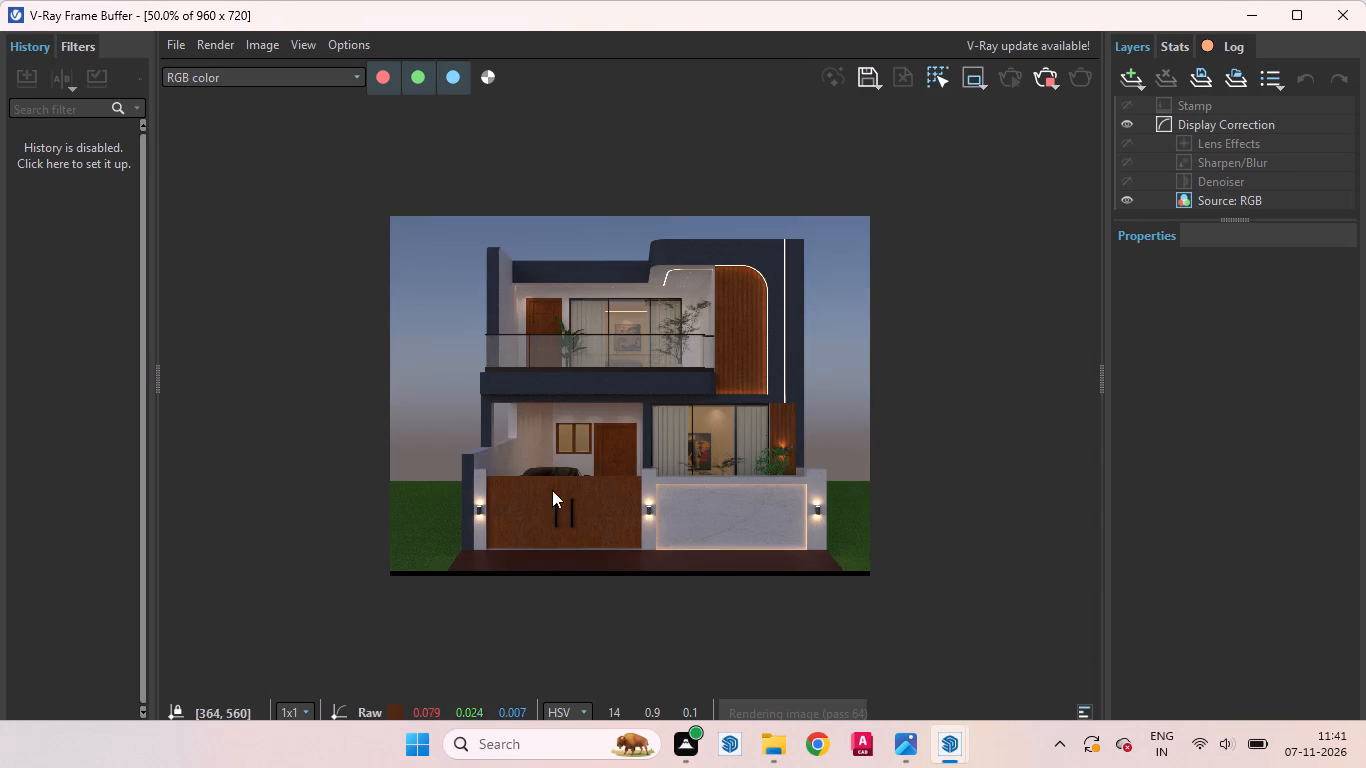
pyautogui.scroll(1, 510, 358)
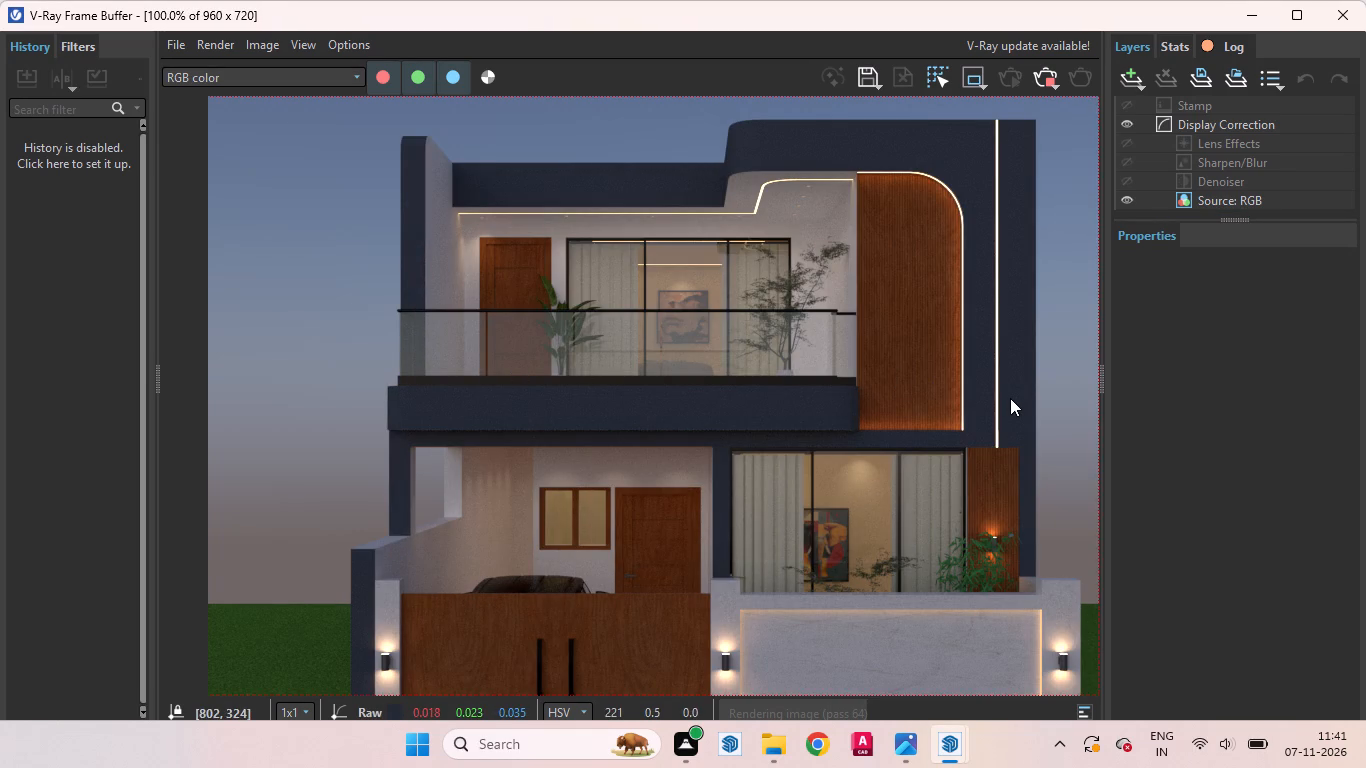
pyautogui.scroll(-2, 1009, 415)
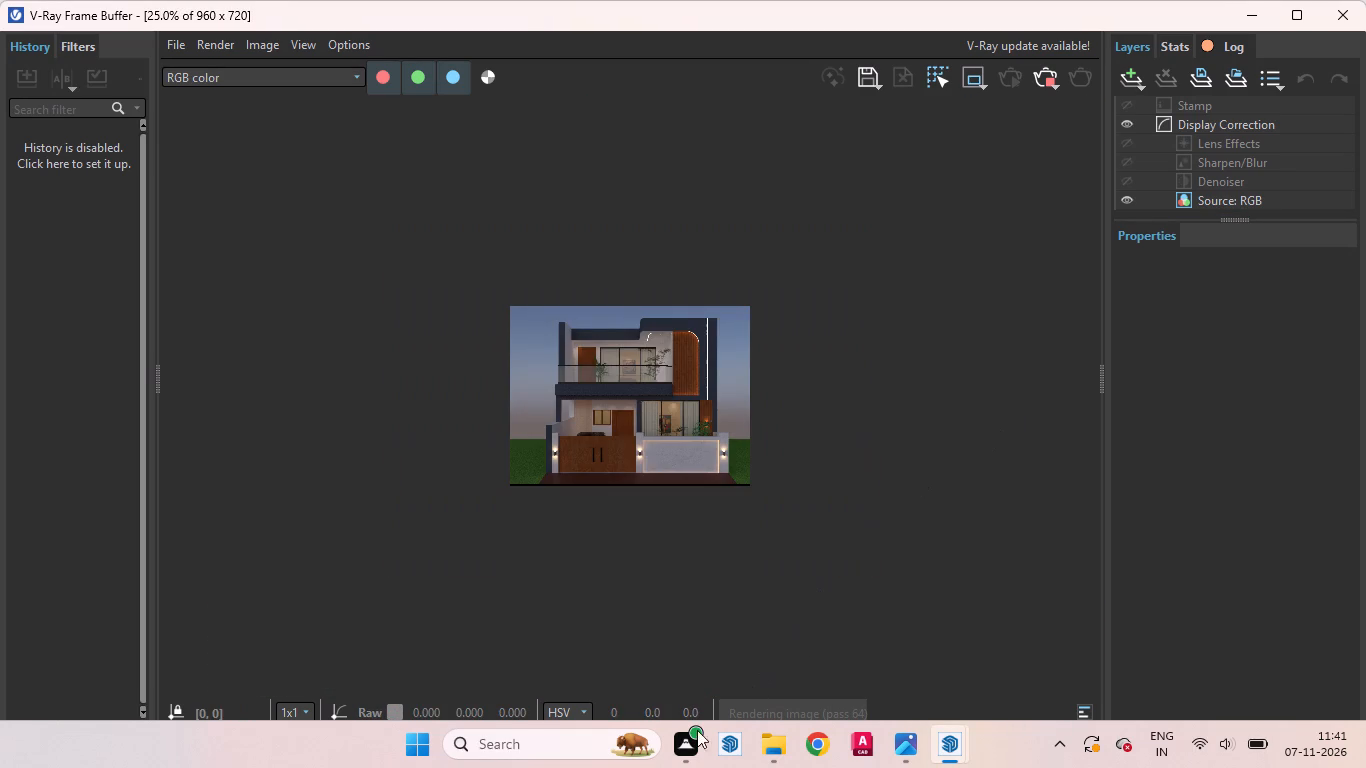
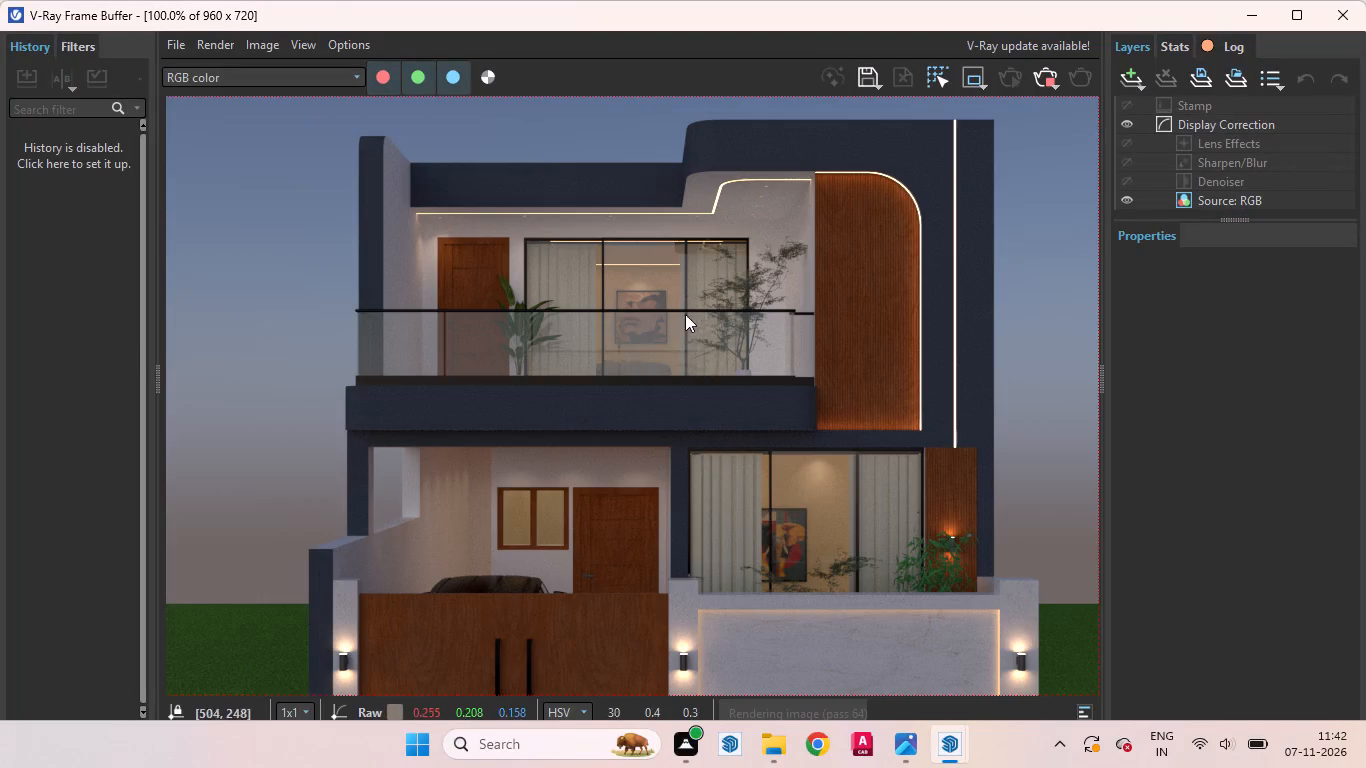
# Examine the whole front elevation render in the frame buffer, leave it unsaved, and return to the SketchUp model.
pyautogui.scroll(-1, 802, 489)
pyautogui.scroll(2, 663, 343)
pyautogui.scroll(-1, 886, 445)
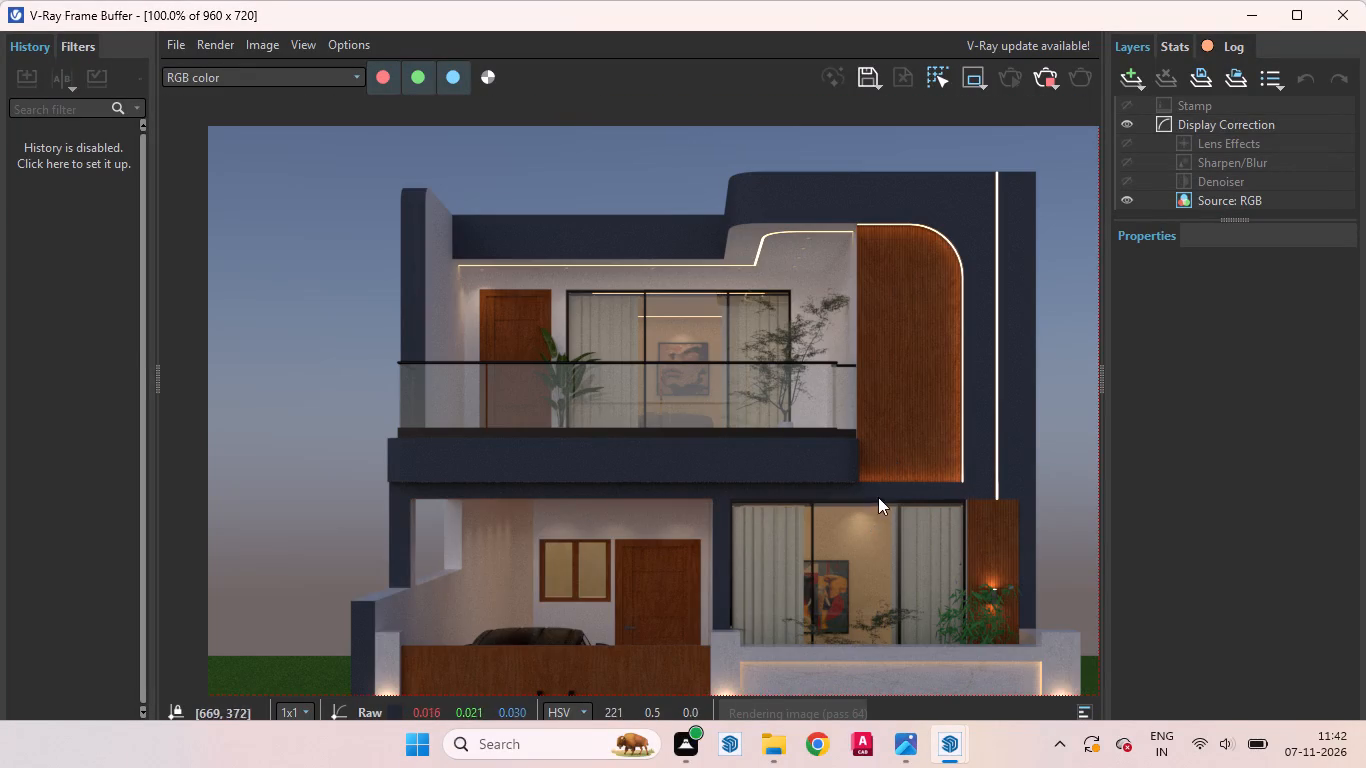
pyautogui.scroll(-1, 878, 497)
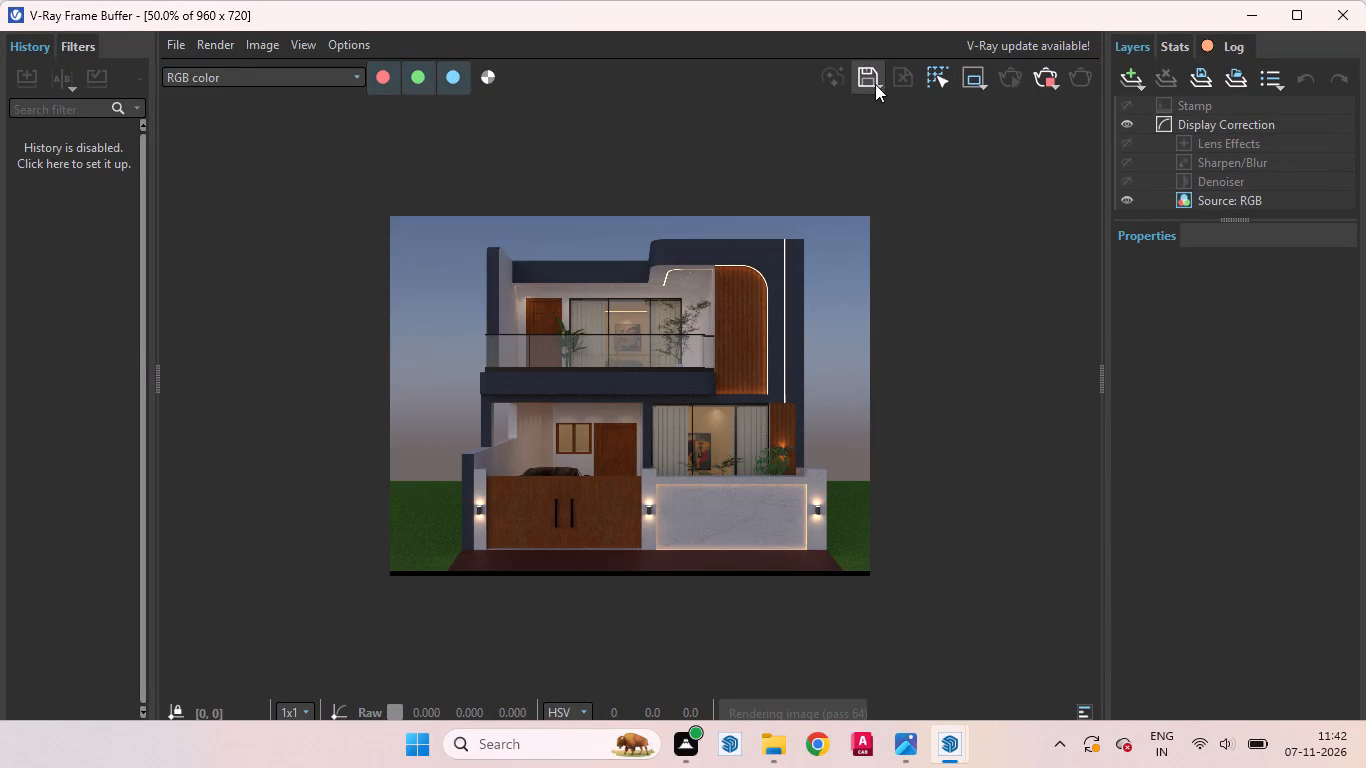
pyautogui.click(874, 83)
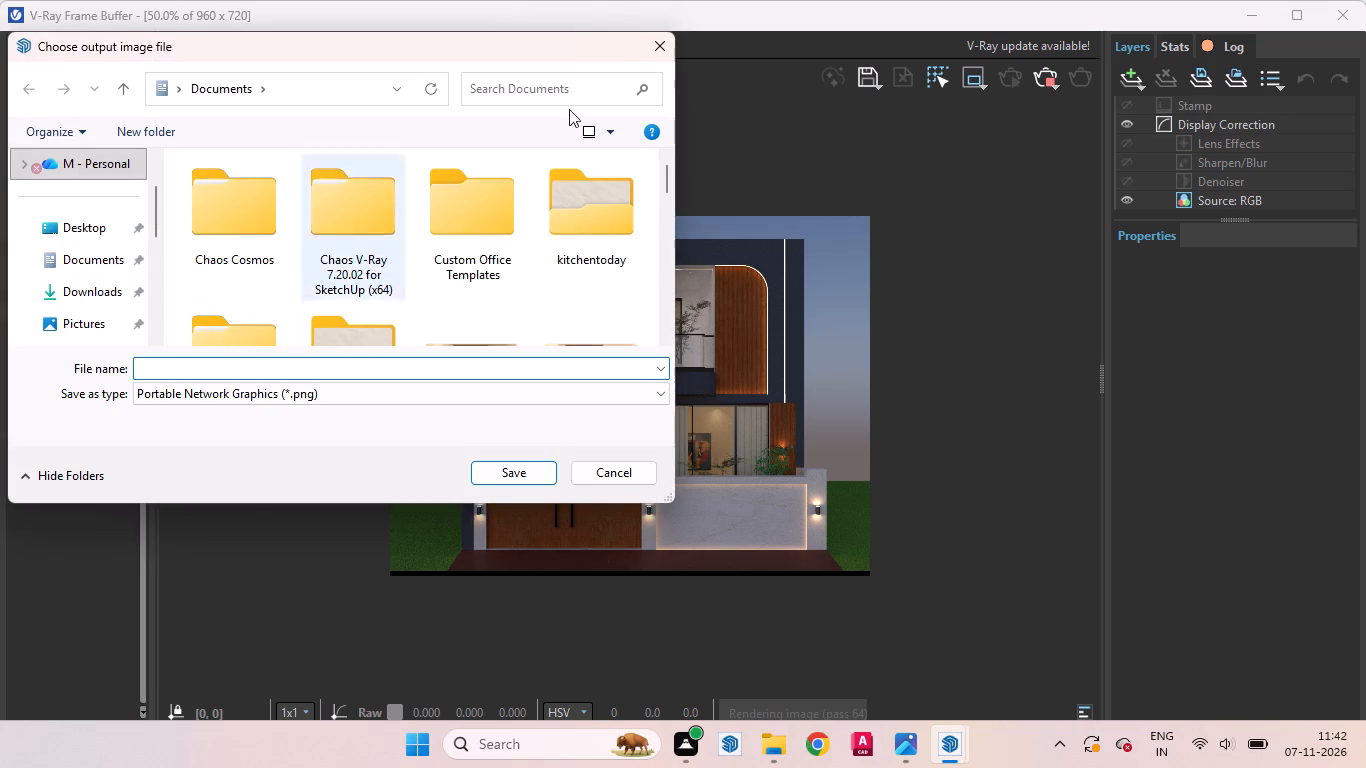
pyautogui.click(651, 38)
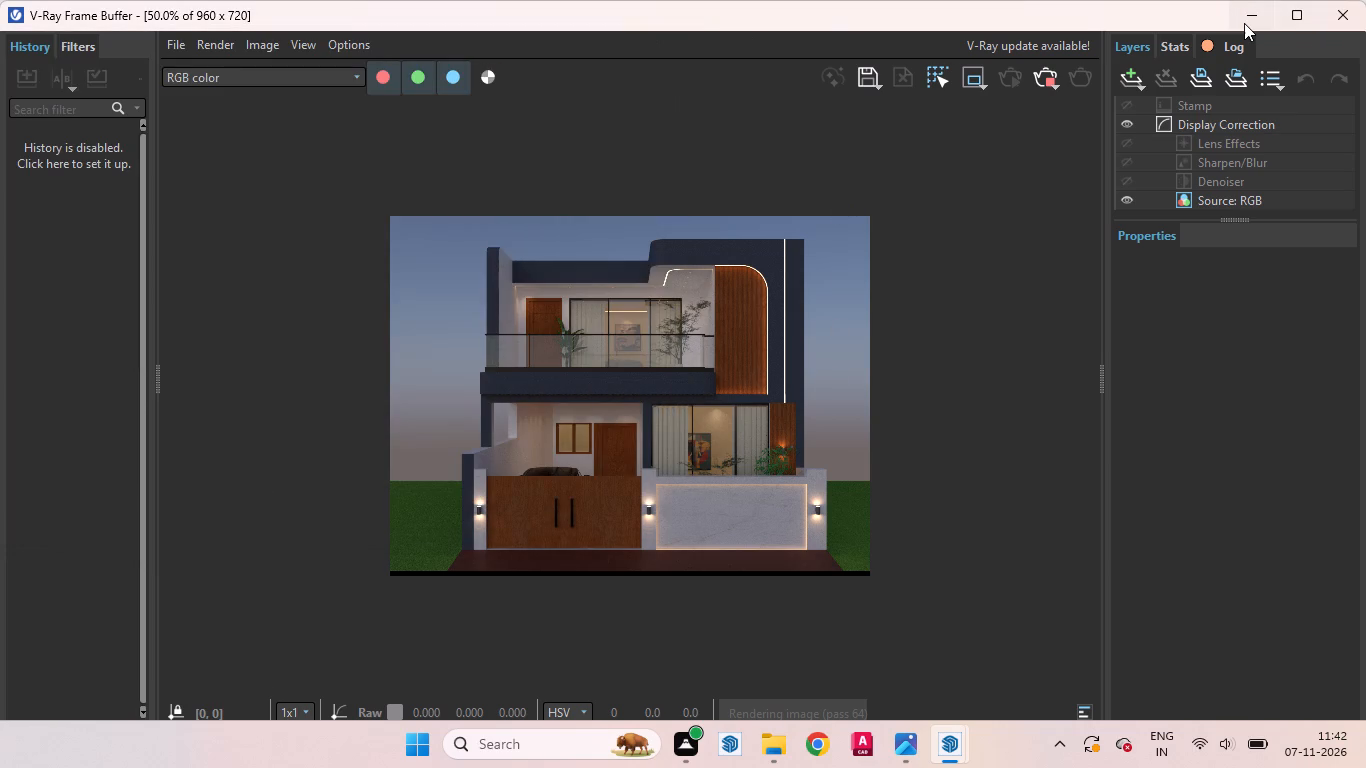
pyautogui.click(1244, 23)
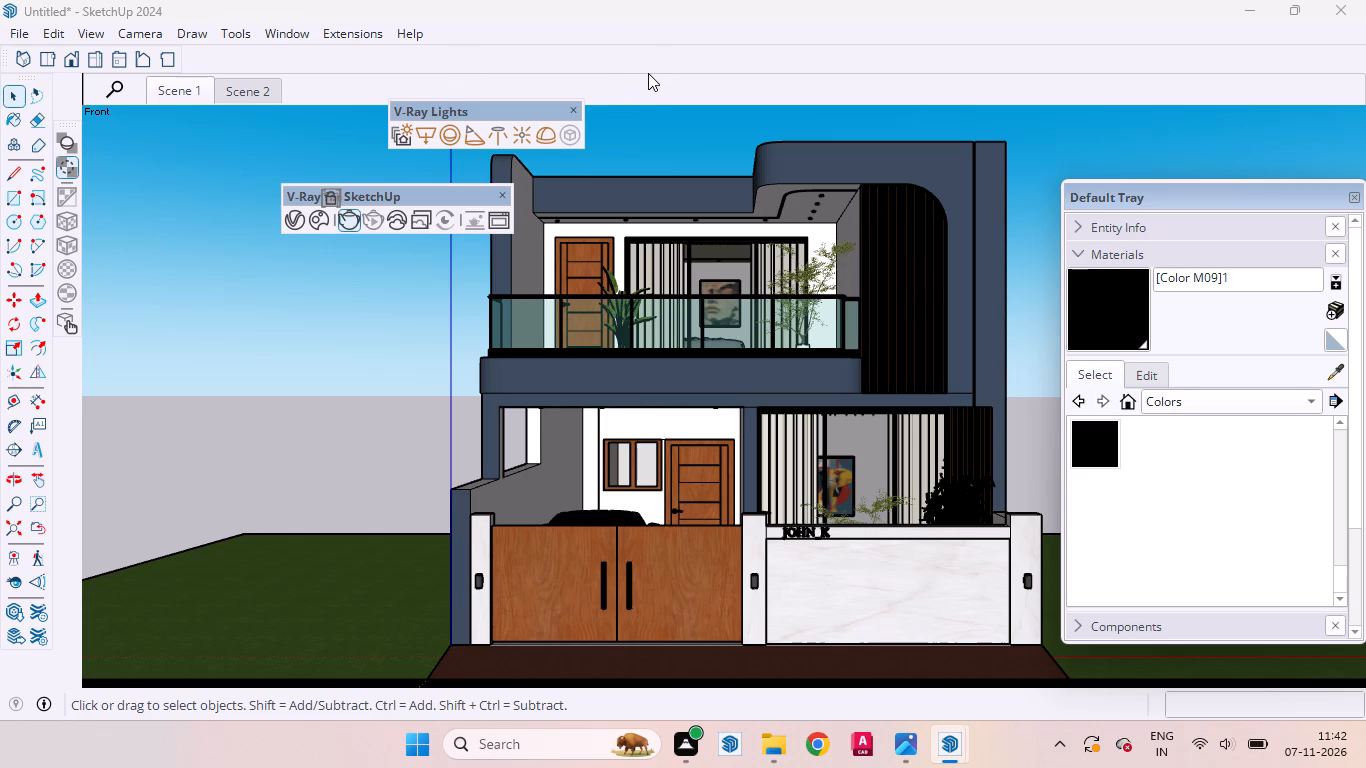
# Examine the house from the street, along its side wall and from above the roof and balcony opening.
pyautogui.scroll(-4, 786, 245)
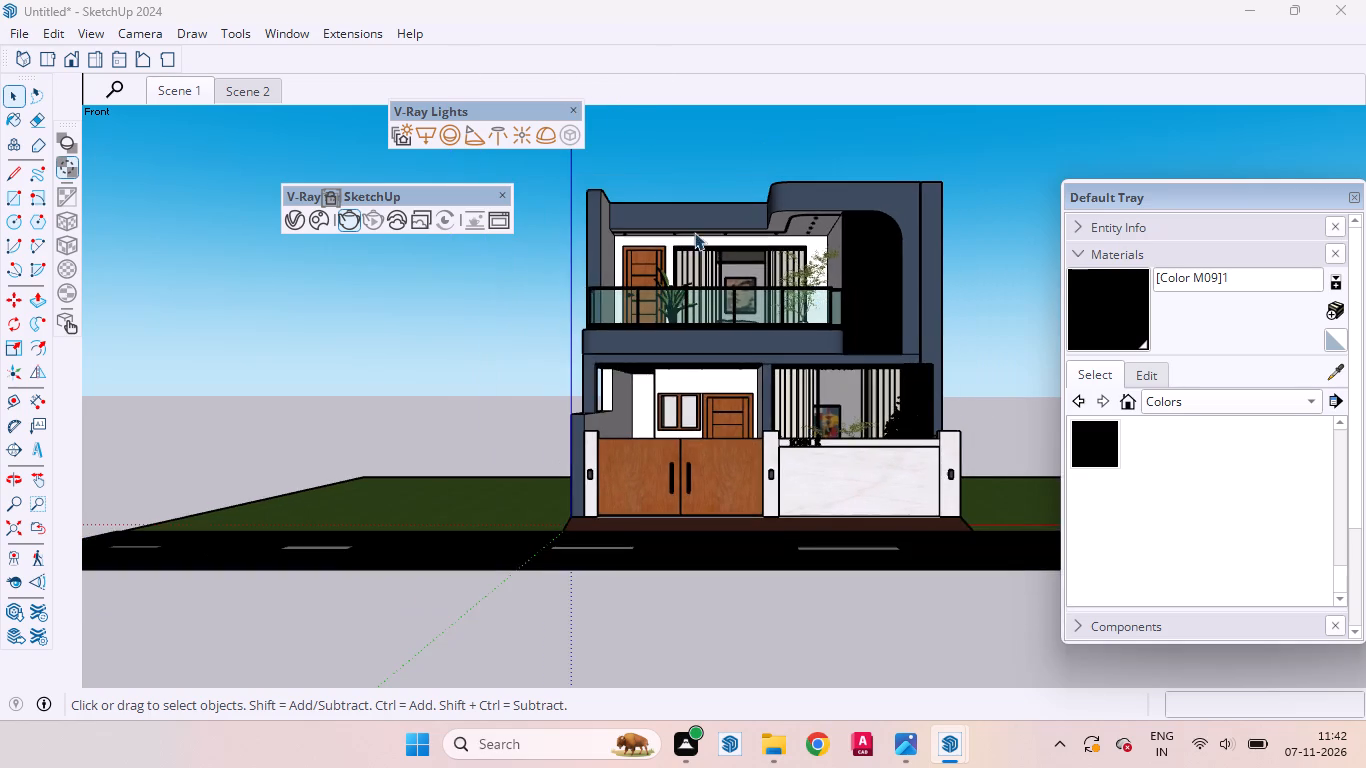
pyautogui.moveTo(694, 233); pyautogui.dragTo(800, 383, button='middle')
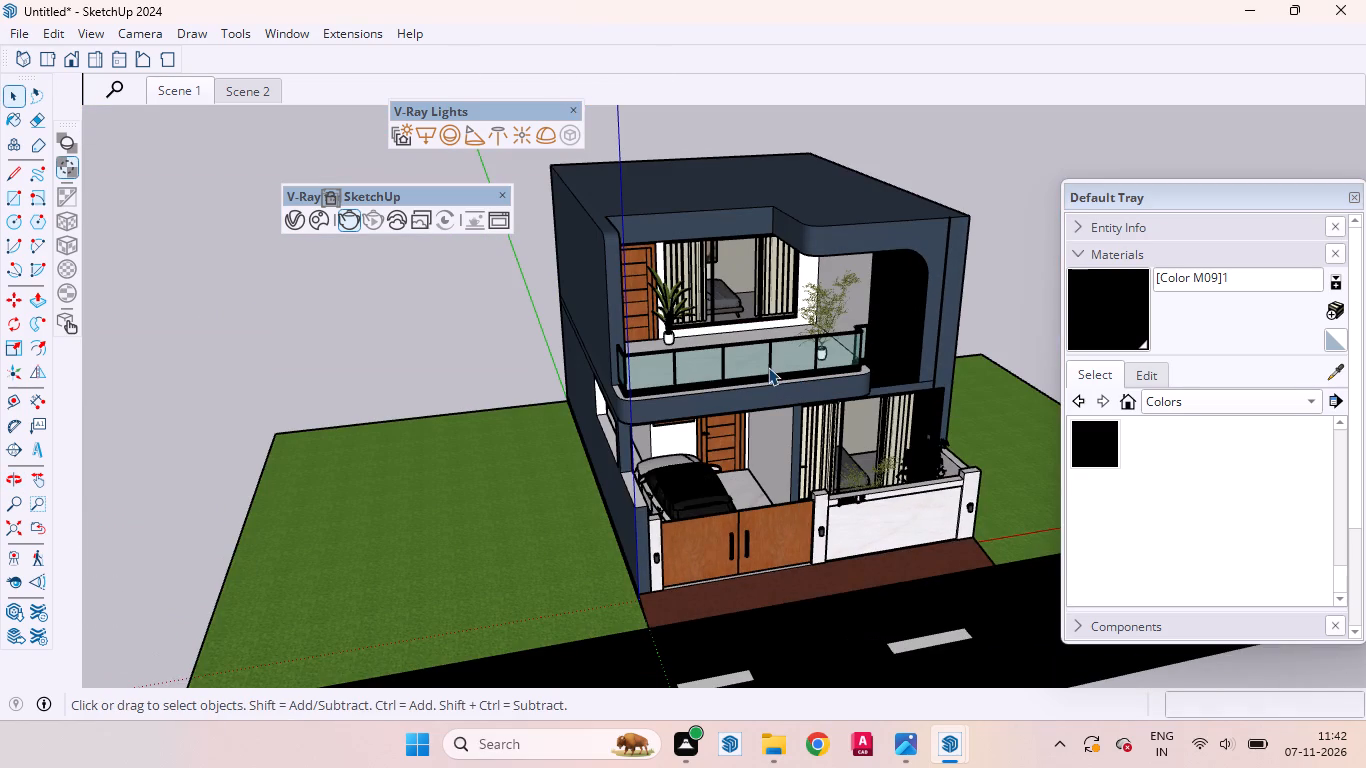
pyautogui.scroll(-3, 768, 367)
pyautogui.moveTo(774, 370); pyautogui.dragTo(678, 421, button='middle')
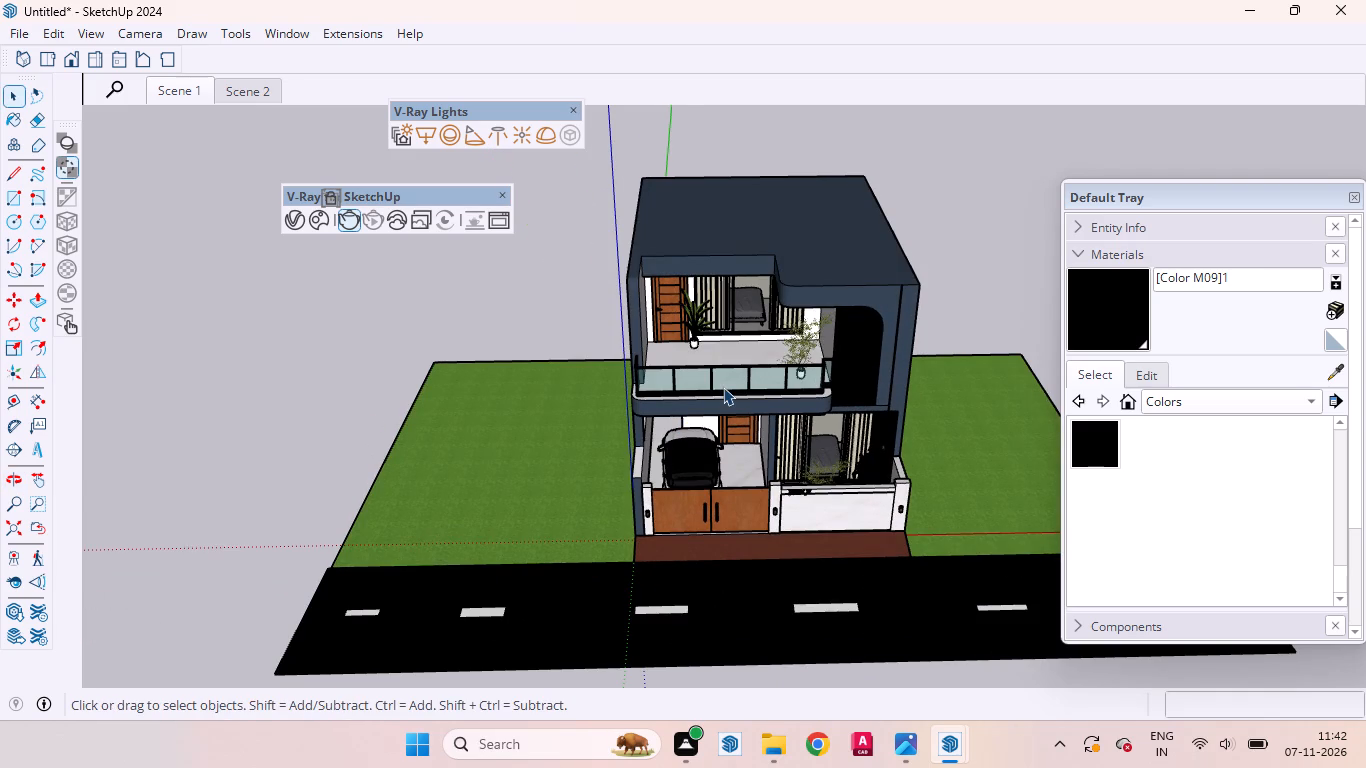
pyautogui.scroll(-2, 736, 369)
pyautogui.moveTo(729, 374); pyautogui.dragTo(776, 382, button='middle')
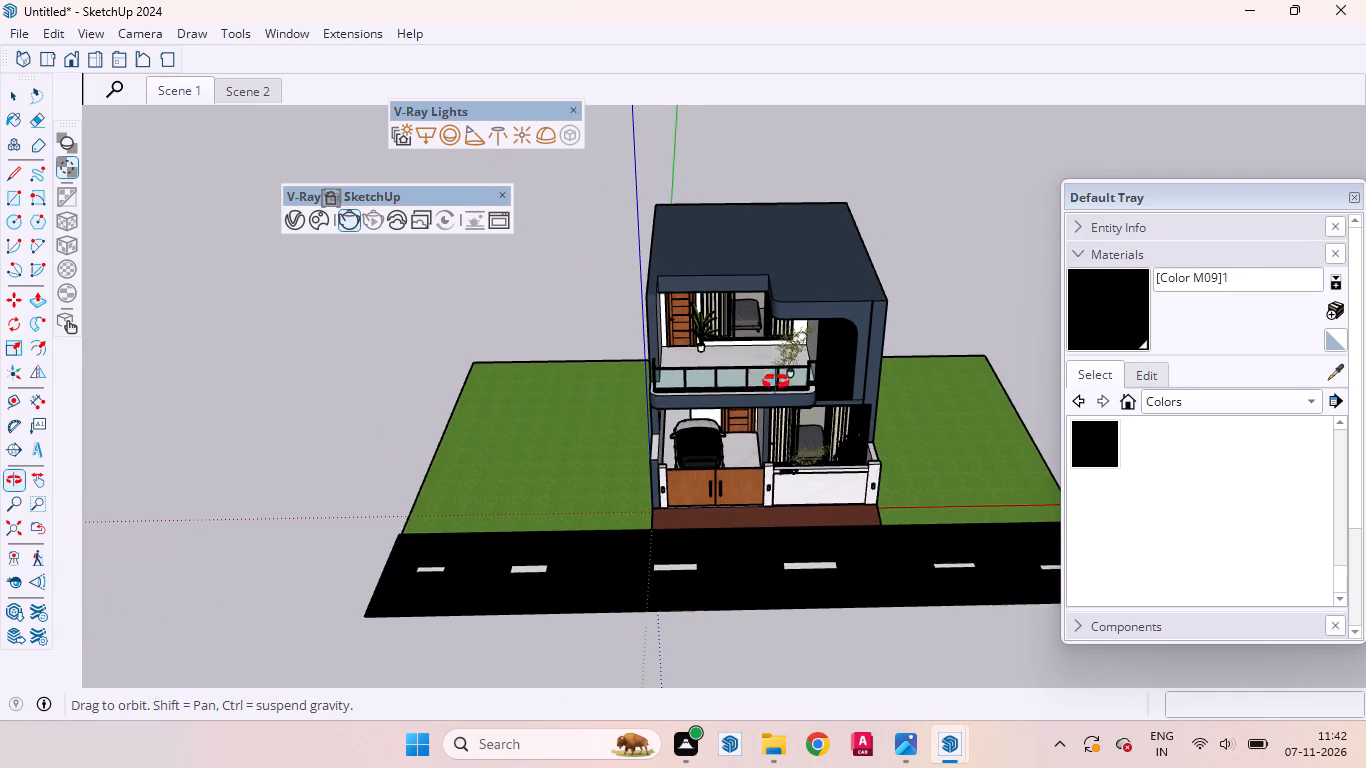
pyautogui.moveTo(776, 382); pyautogui.dragTo(1031, 414, button='middle')
pyautogui.scroll(-4, 938, 411)
pyautogui.moveTo(748, 419); pyautogui.dragTo(856, 419, button='middle')
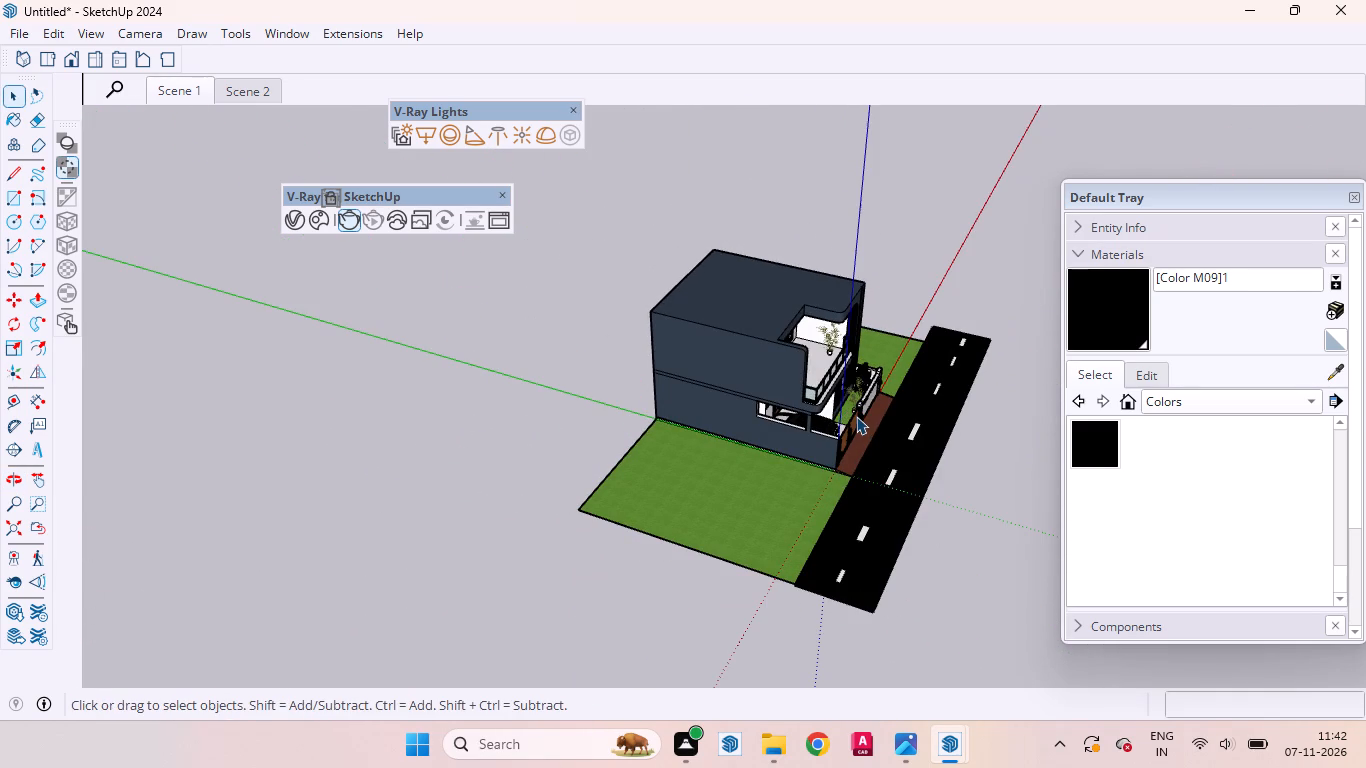
pyautogui.scroll(-2, 797, 426)
pyautogui.scroll(5, 725, 318)
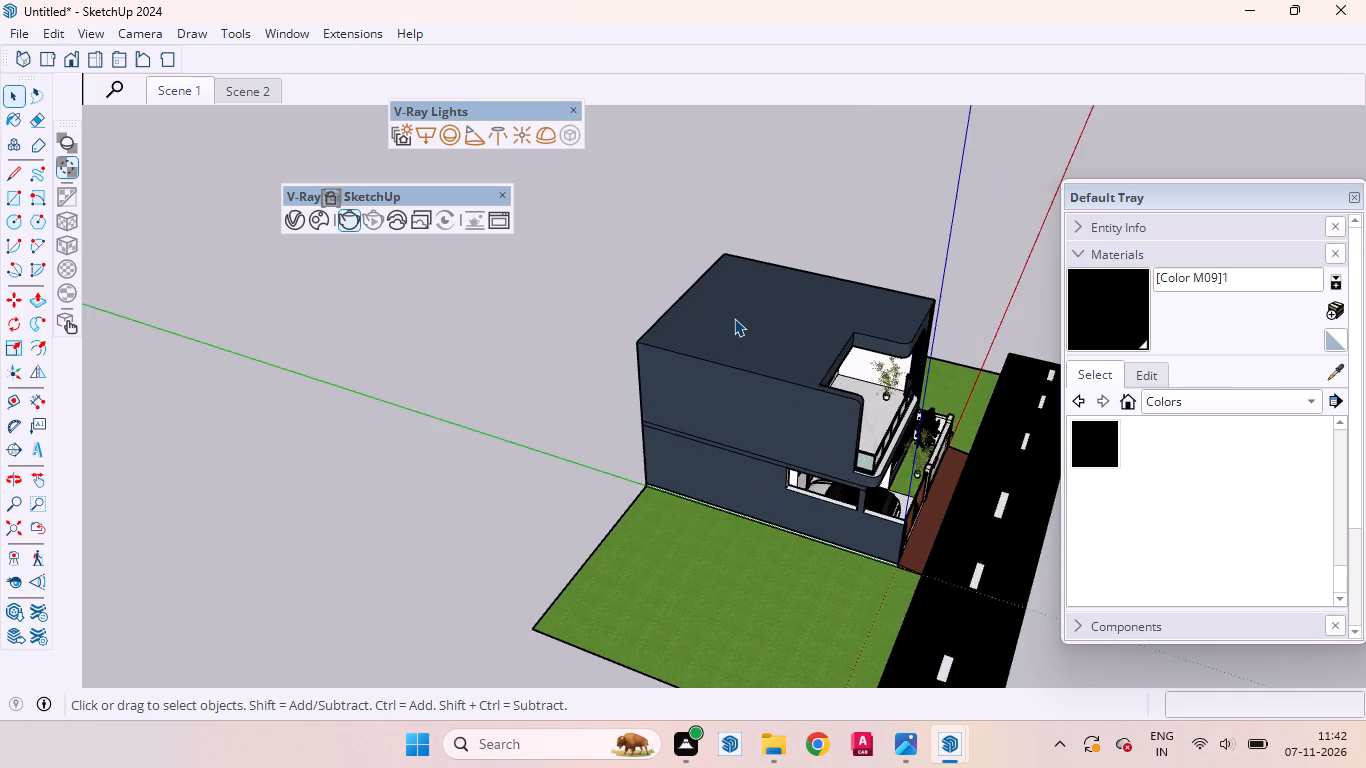
pyautogui.scroll(-1, 746, 318)
pyautogui.scroll(3, 746, 318)
pyautogui.moveTo(746, 319); pyautogui.dragTo(843, 407, button='middle')
pyautogui.scroll(1, 843, 407)
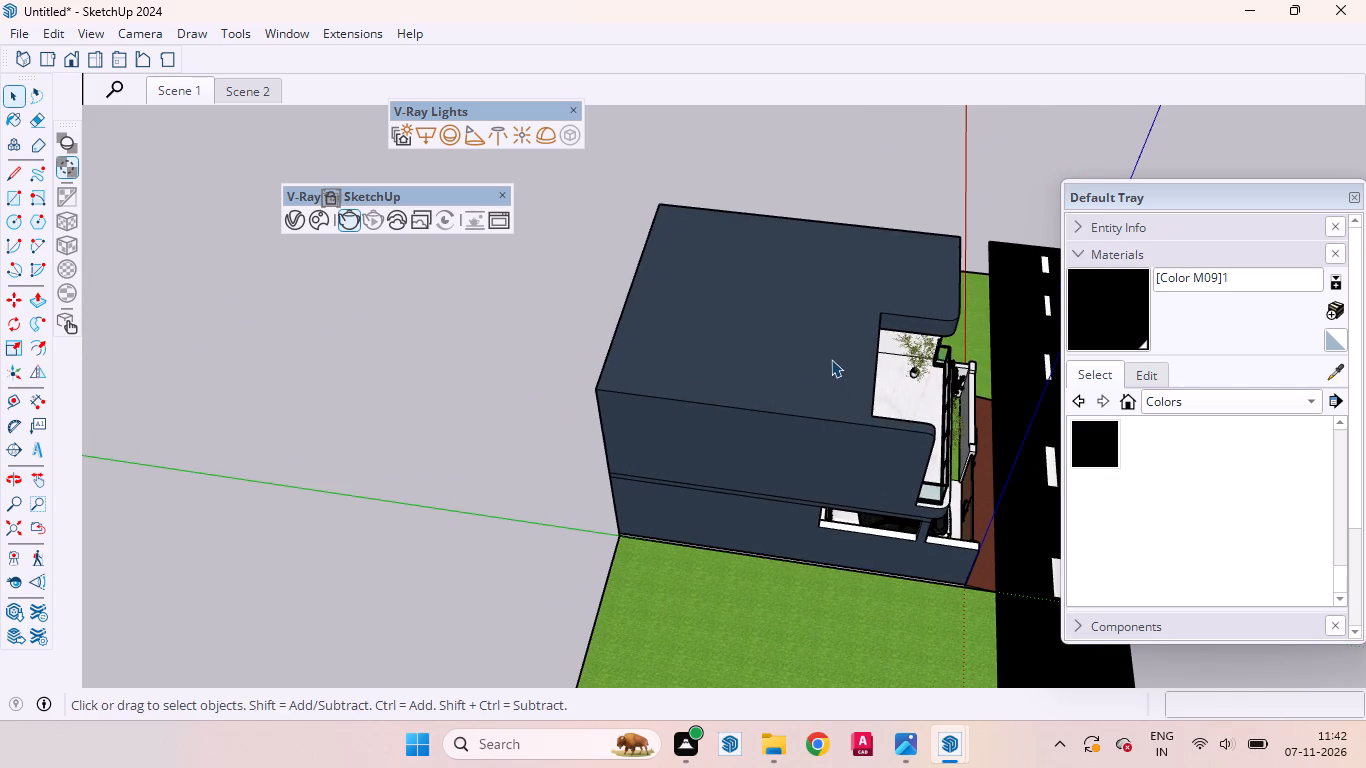
pyautogui.scroll(4, 778, 282)
pyautogui.moveTo(770, 316); pyautogui.dragTo(771, 317, button='middle')
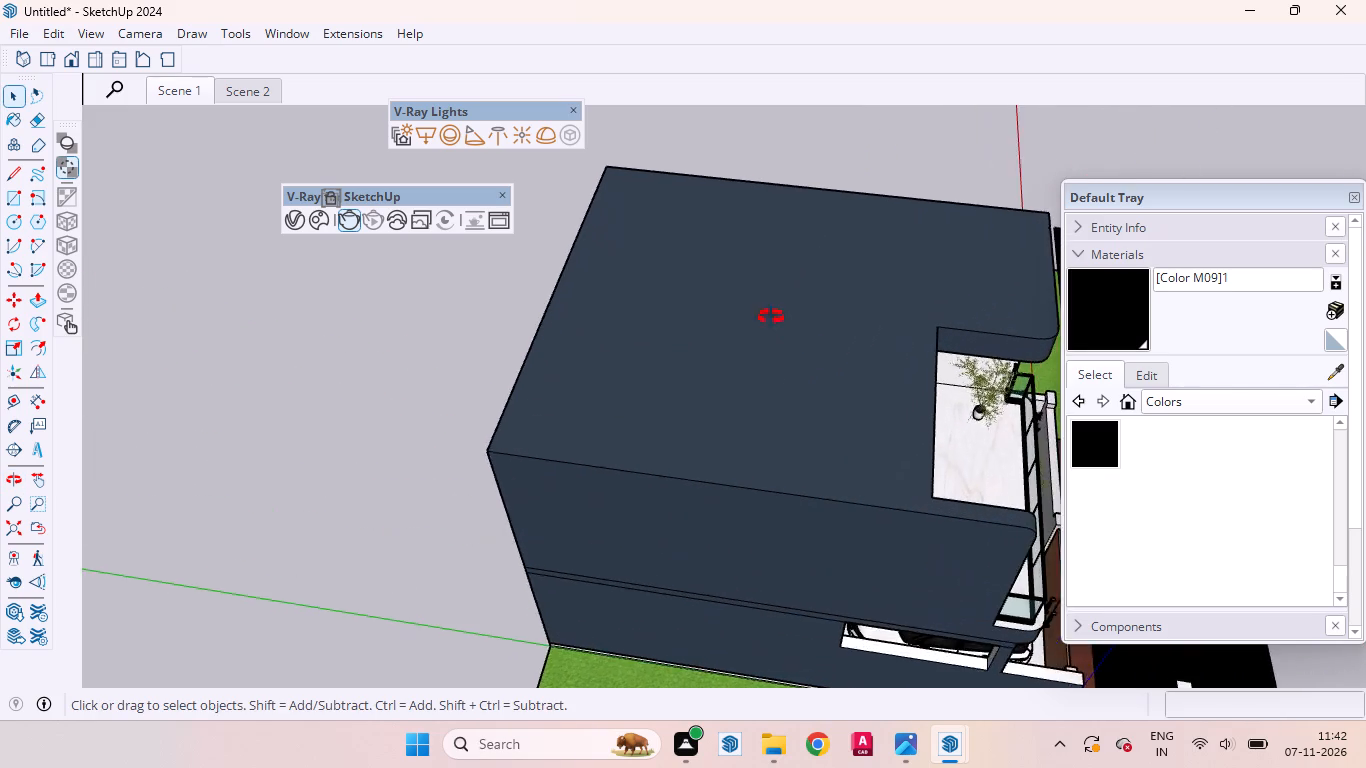
pyautogui.moveTo(771, 317); pyautogui.dragTo(1045, 387, button='middle')
pyautogui.scroll(-9, 781, 427)
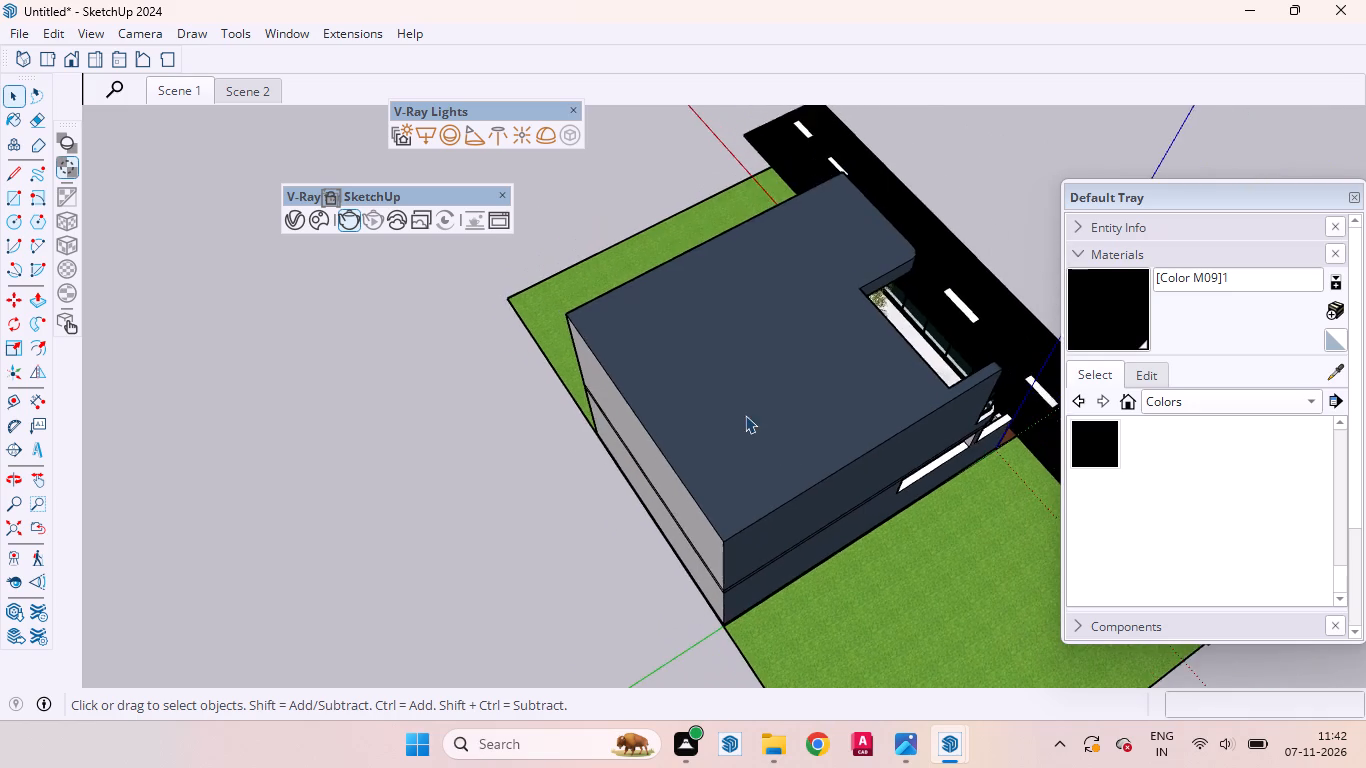
pyautogui.moveTo(744, 415); pyautogui.dragTo(1042, 490, button='middle')
pyautogui.scroll(9, 759, 339)
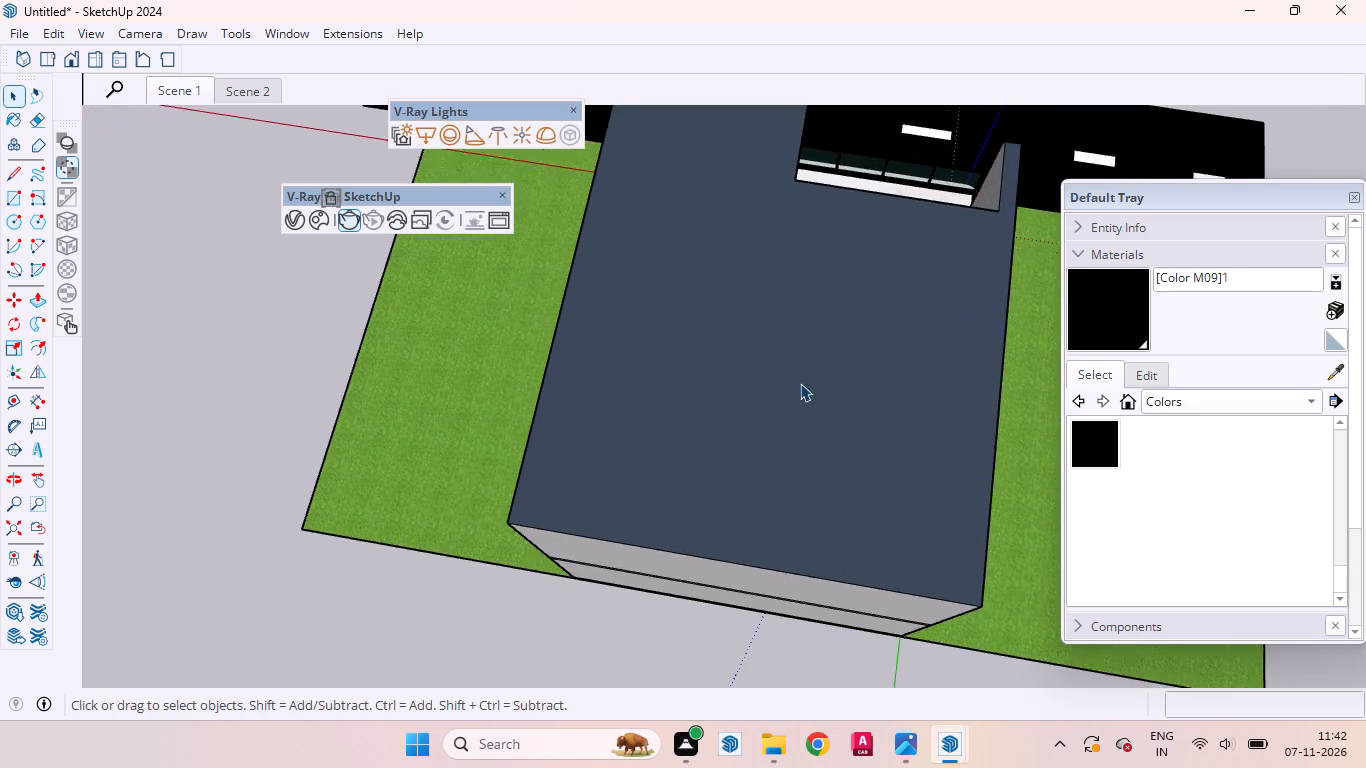
pyautogui.scroll(-8, 561, 342)
pyautogui.scroll(2, 581, 304)
pyautogui.scroll(-1, 583, 304)
pyautogui.moveTo(660, 395); pyautogui.dragTo(719, 475, button='middle')
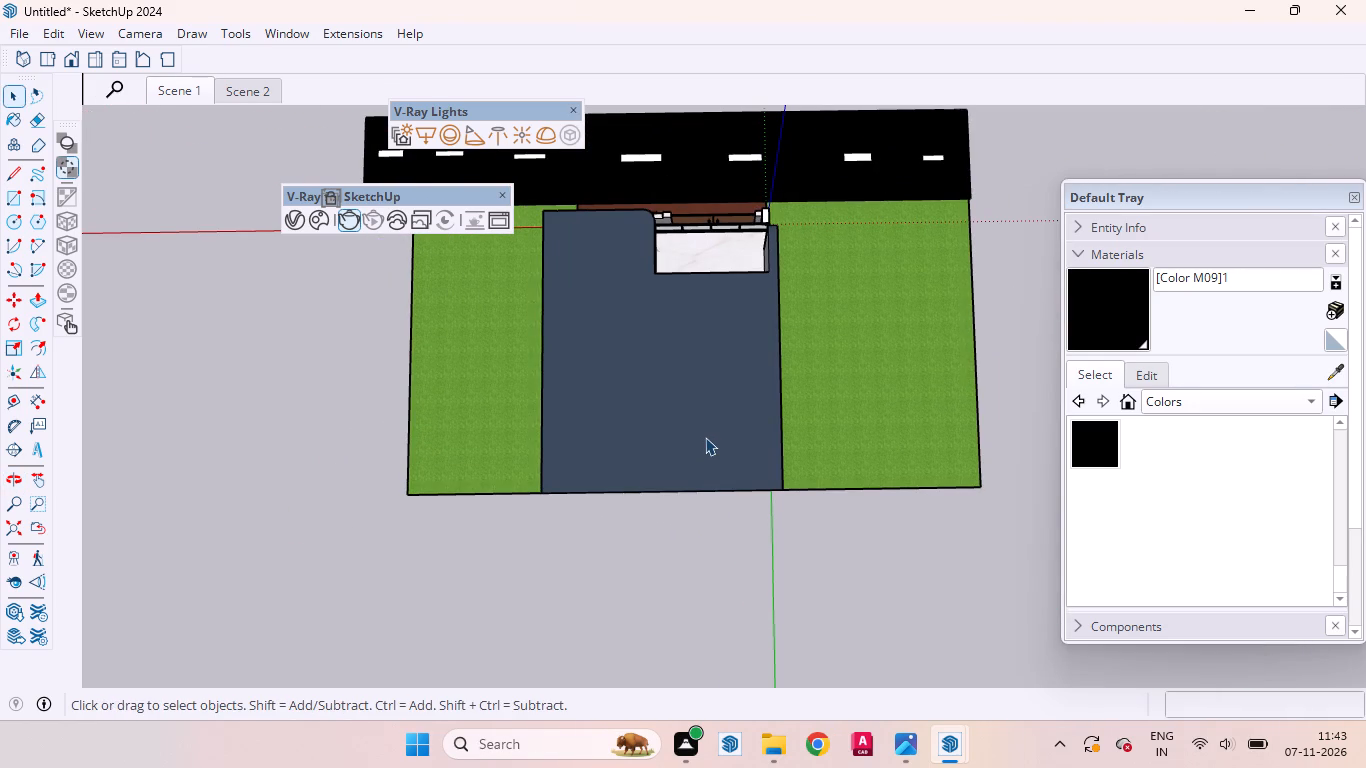
pyautogui.scroll(-1, 701, 361)
pyautogui.scroll(3, 701, 361)
pyautogui.scroll(-2, 706, 425)
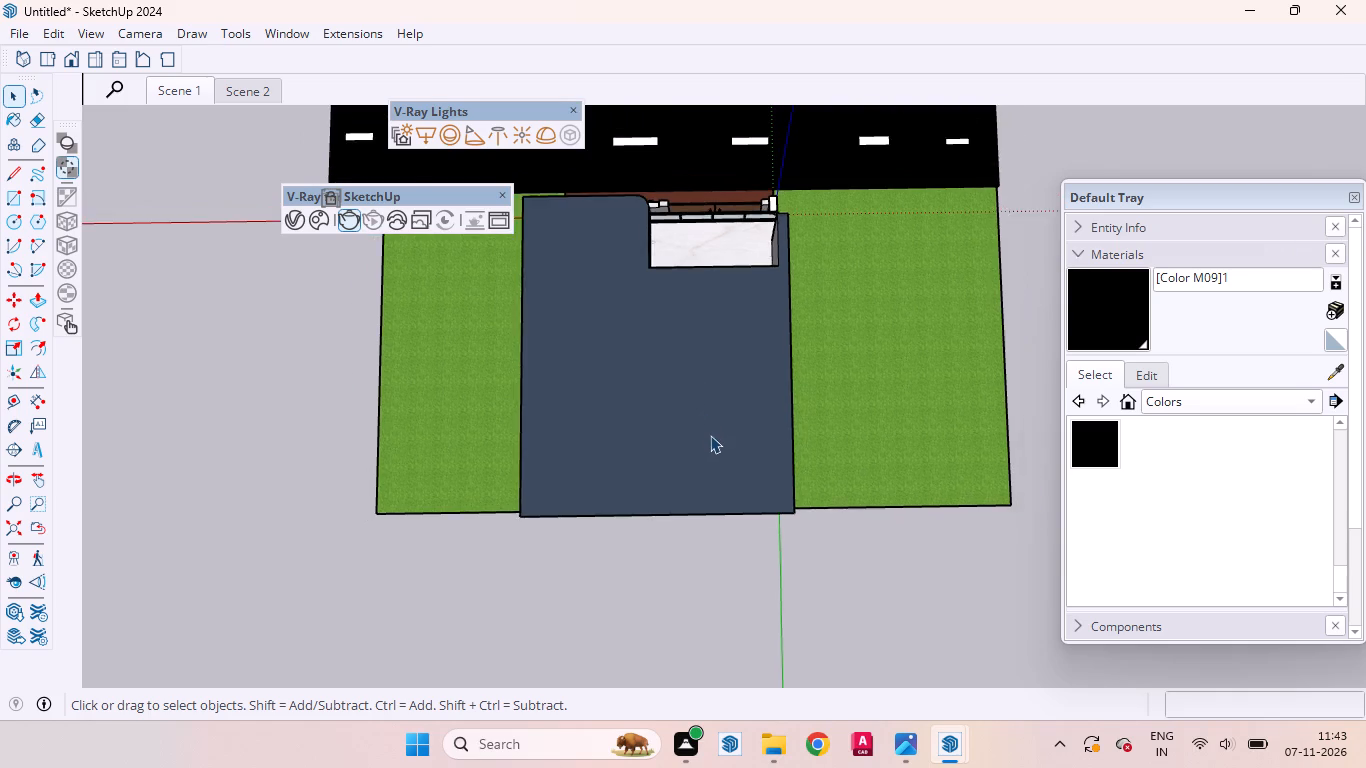
pyautogui.scroll(-2, 710, 435)
pyautogui.moveTo(699, 350); pyautogui.dragTo(712, 417, button='middle')
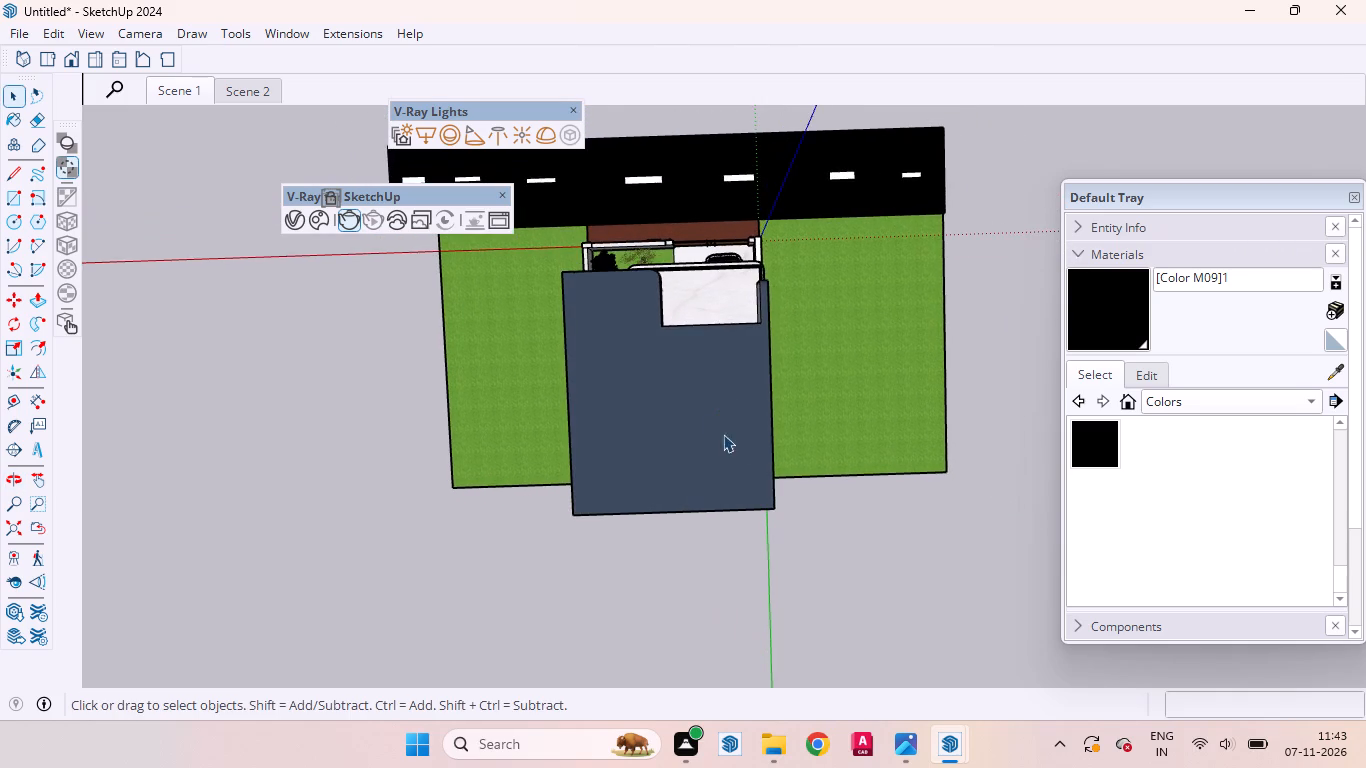
pyautogui.scroll(-2, 729, 447)
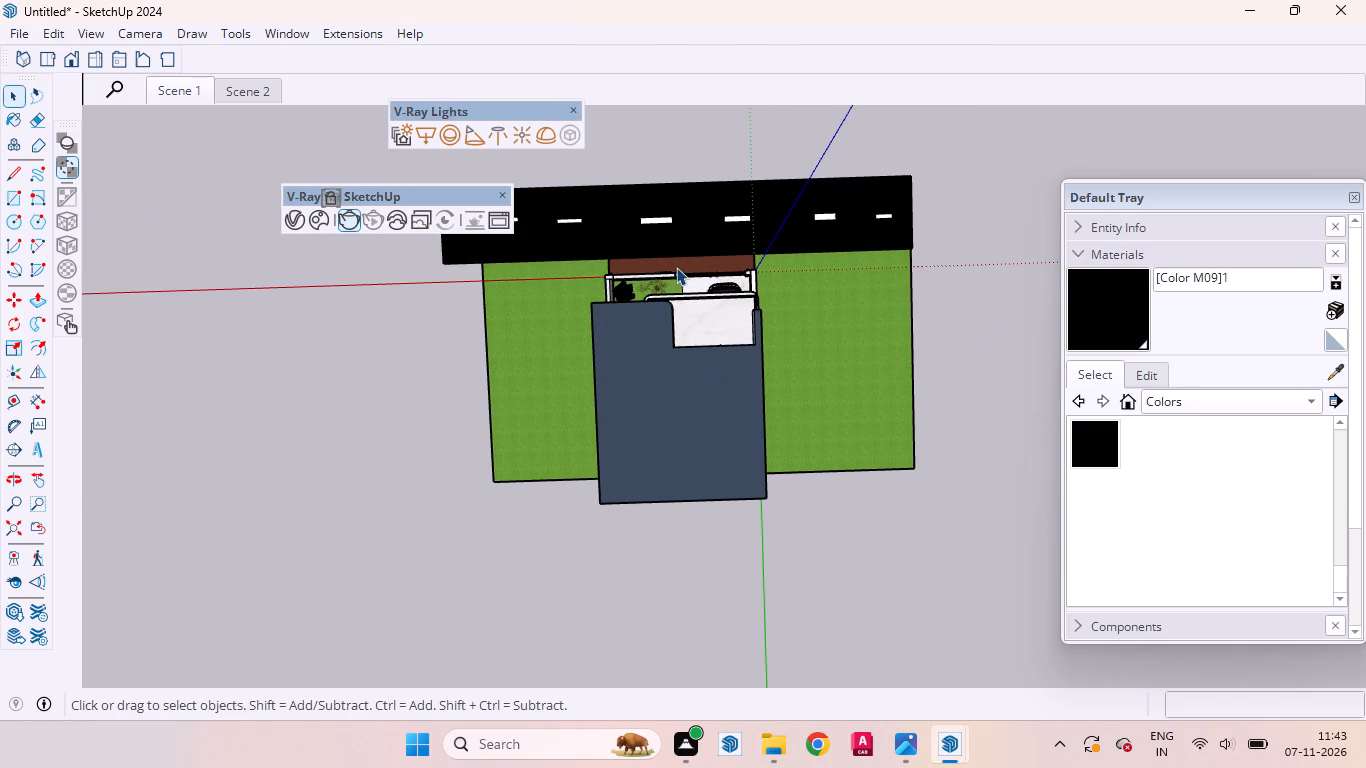
pyautogui.scroll(4, 701, 370)
pyautogui.scroll(-4, 745, 297)
pyautogui.moveTo(723, 377); pyautogui.dragTo(711, 330, button='middle')
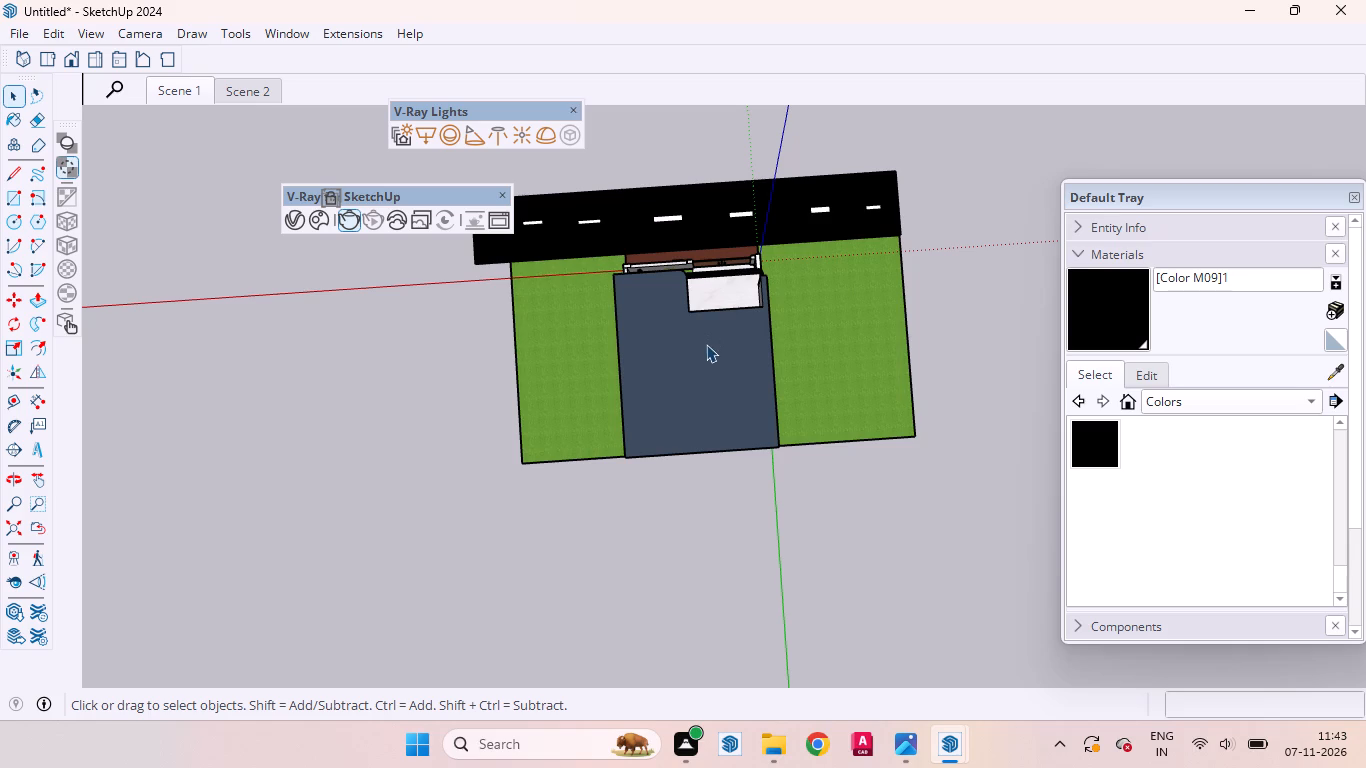
pyautogui.scroll(1, 613, 310)
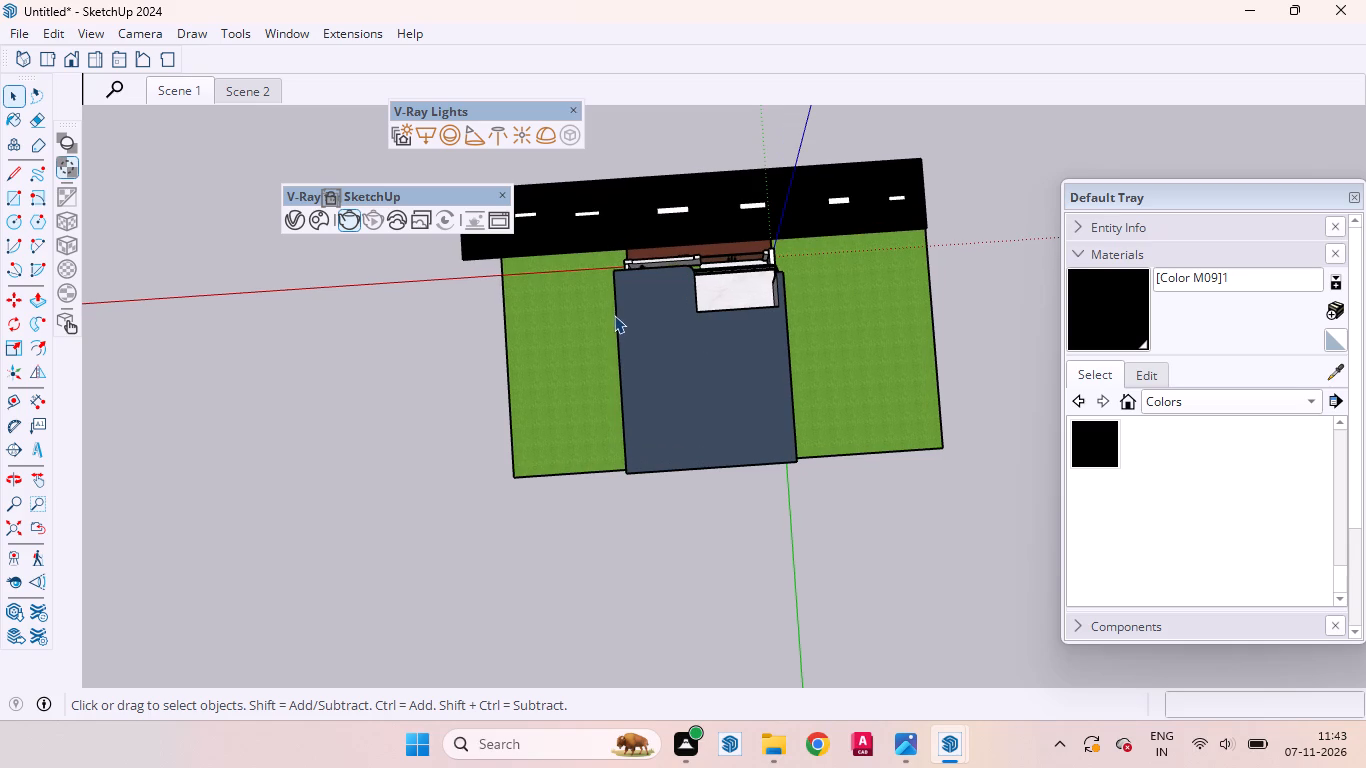
pyautogui.scroll(-1, 676, 385)
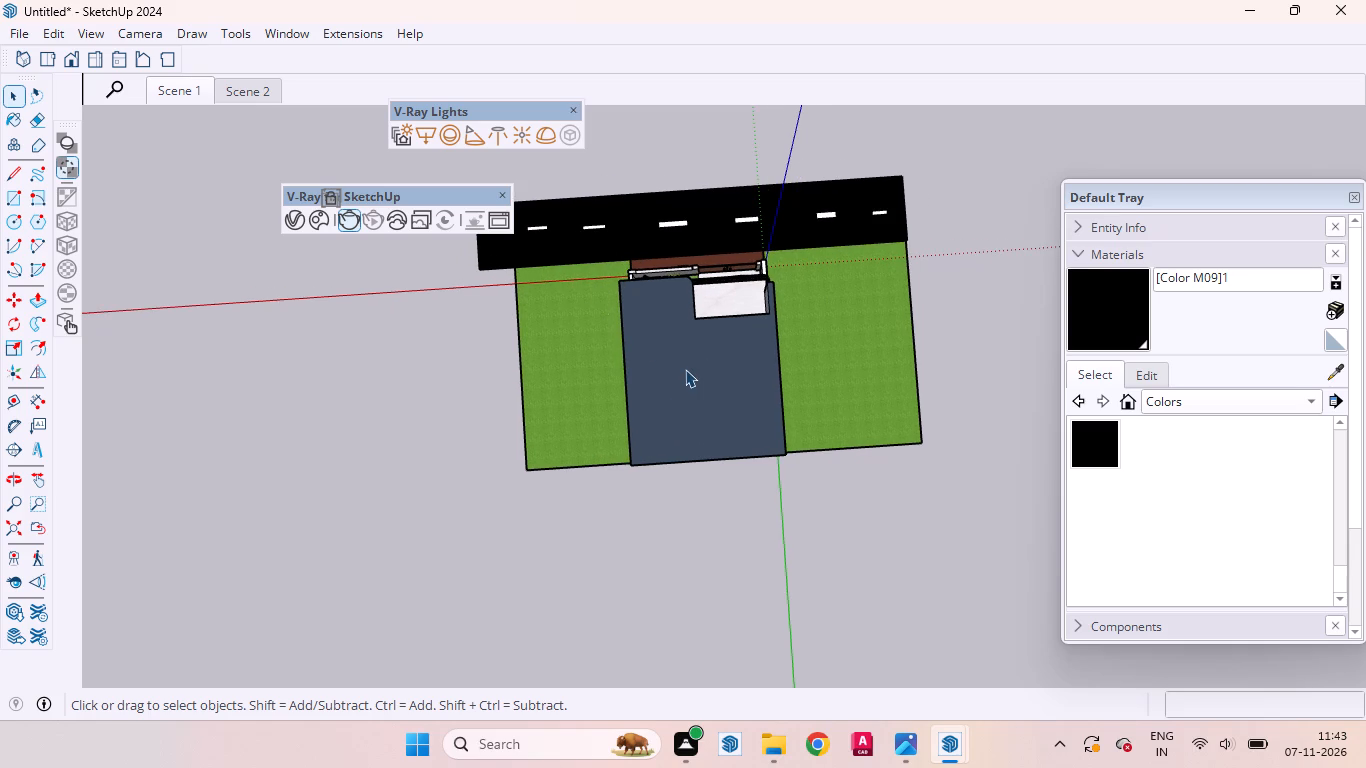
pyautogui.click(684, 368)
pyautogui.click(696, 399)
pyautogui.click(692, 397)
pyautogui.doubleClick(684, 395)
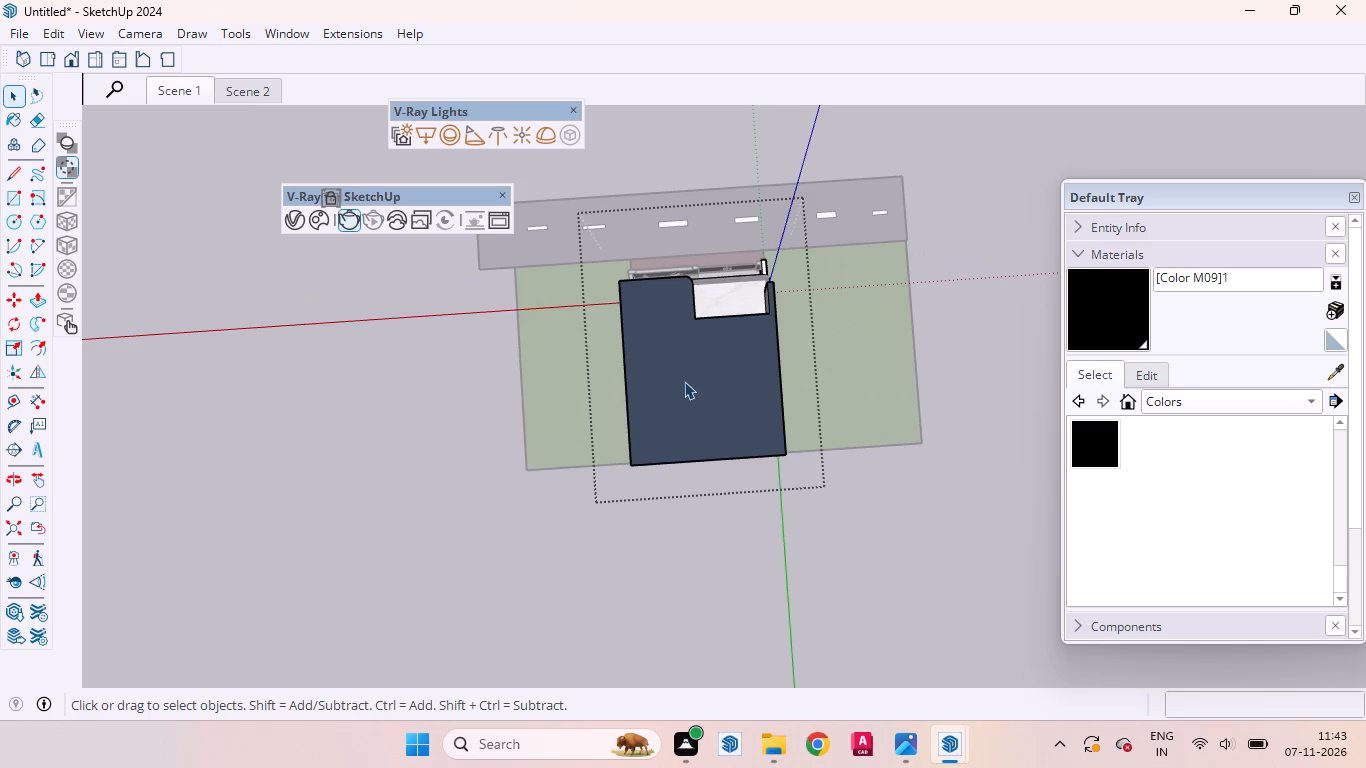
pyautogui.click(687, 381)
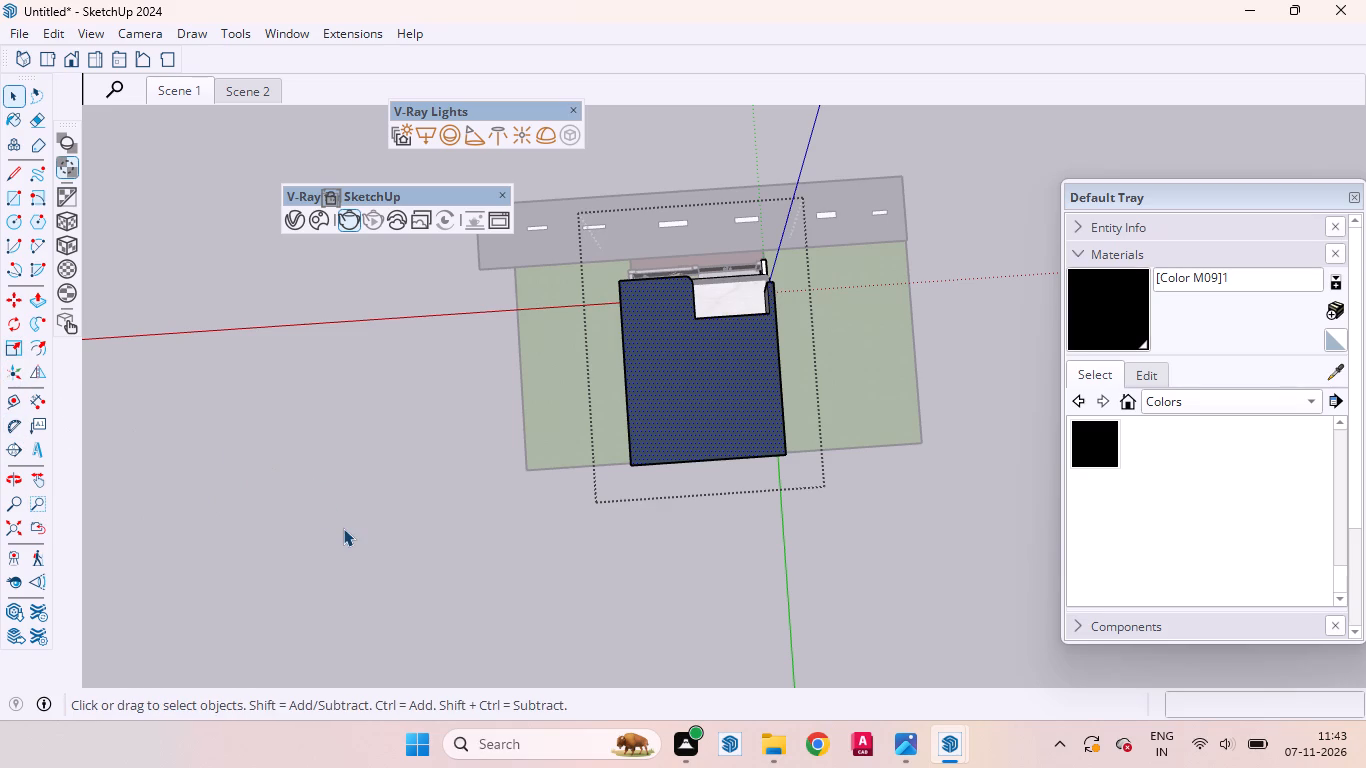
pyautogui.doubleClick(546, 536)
# Examine the house's rear and side walls, the boundary wall corner with the entrance ramp, and the front from raised angles.
pyautogui.moveTo(689, 505); pyautogui.dragTo(689, 494, button='middle')
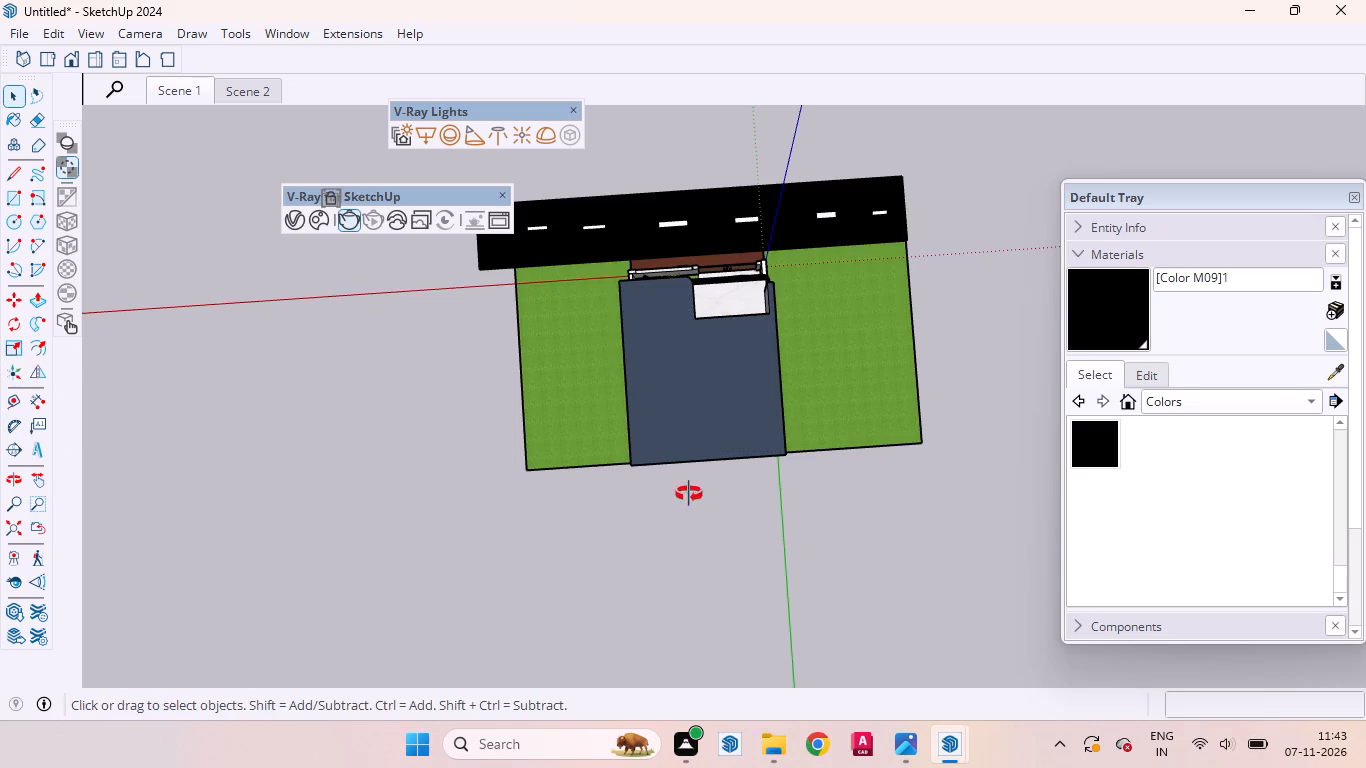
pyautogui.moveTo(689, 494); pyautogui.dragTo(702, 338, button='middle')
pyautogui.click(673, 401)
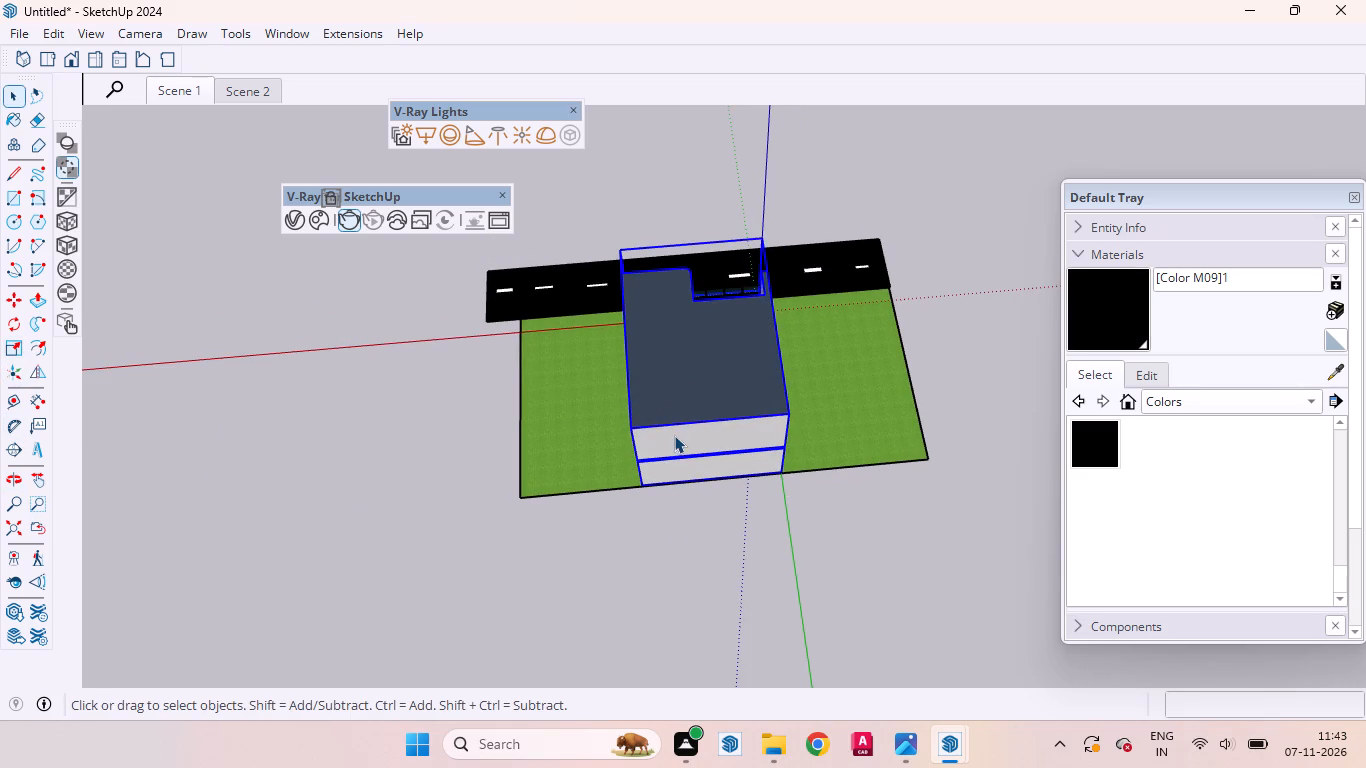
pyautogui.moveTo(688, 419); pyautogui.dragTo(1009, 256, button='middle')
pyautogui.scroll(8, 657, 433)
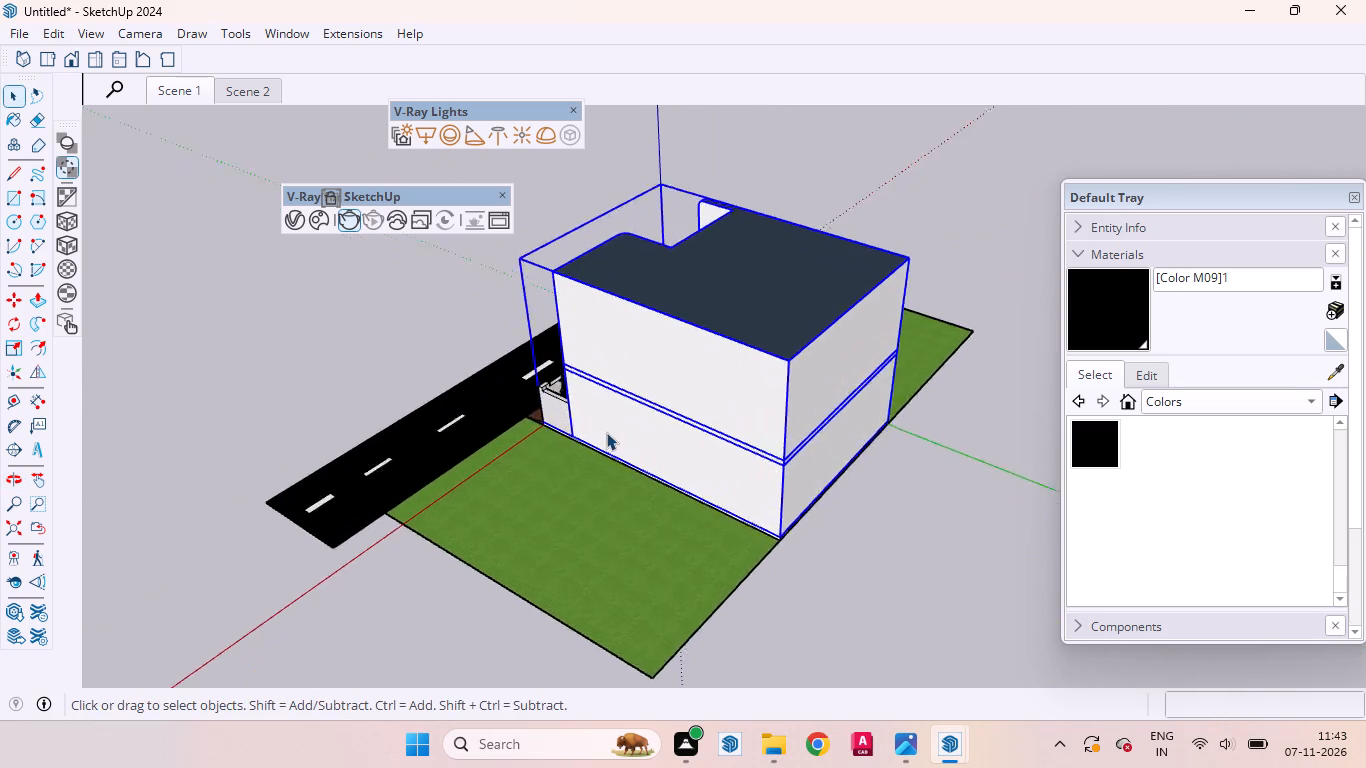
pyautogui.scroll(7, 606, 432)
pyautogui.moveTo(506, 444); pyautogui.dragTo(950, 363, button='middle')
pyautogui.scroll(-2, 675, 436)
pyautogui.scroll(1, 674, 436)
pyautogui.scroll(-2, 673, 437)
pyautogui.scroll(4, 615, 503)
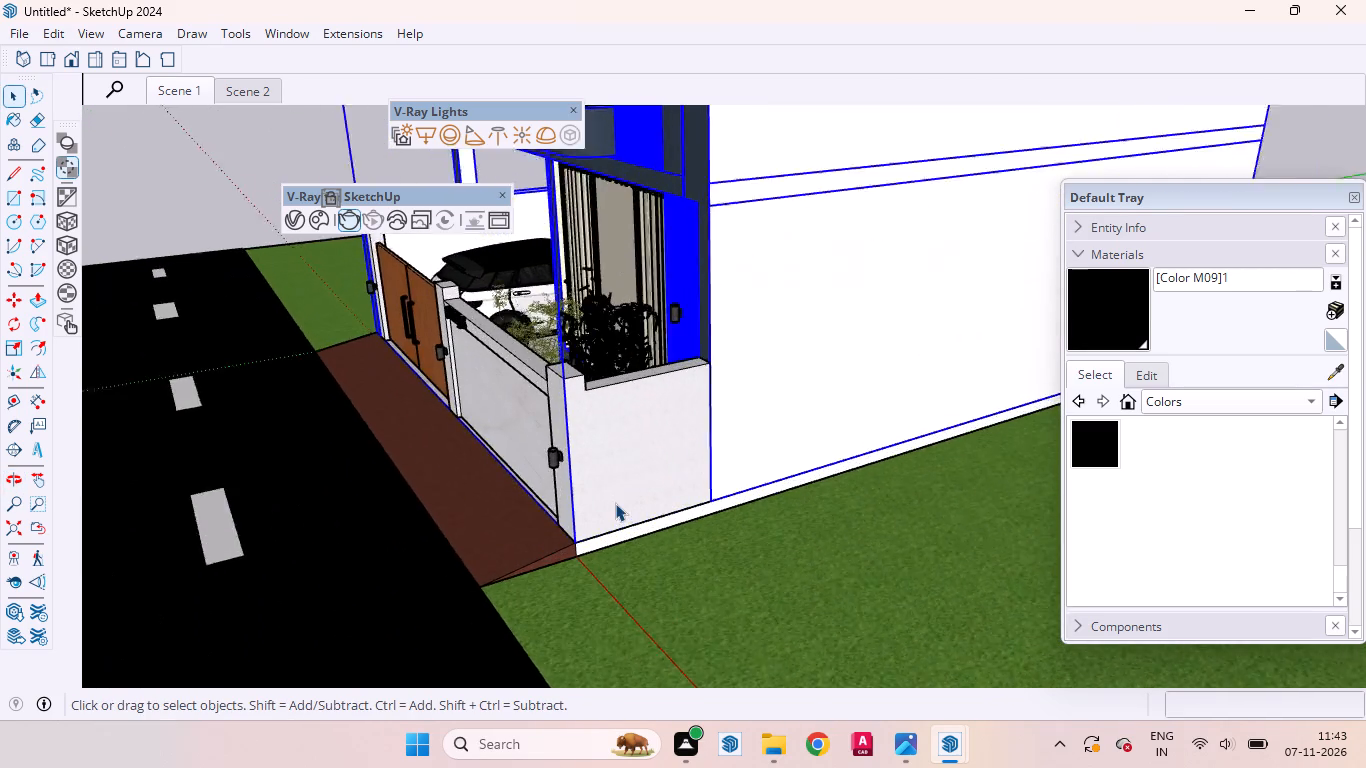
pyautogui.scroll(5, 615, 503)
pyautogui.click(608, 553)
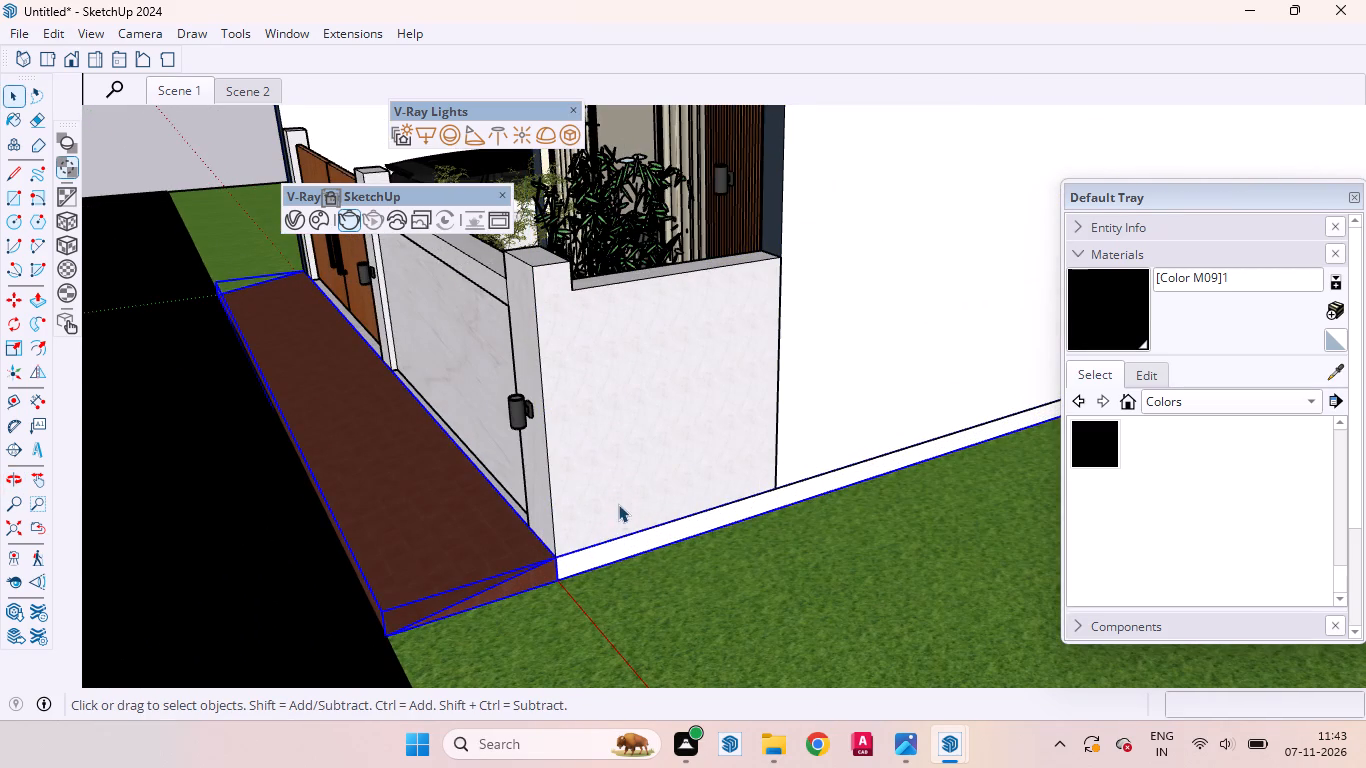
pyautogui.scroll(-13, 621, 521)
pyautogui.scroll(4, 597, 533)
pyautogui.scroll(-4, 597, 533)
pyautogui.moveTo(575, 522); pyautogui.dragTo(856, 547, button='middle')
pyautogui.scroll(1, 851, 547)
pyautogui.scroll(-3, 611, 537)
pyautogui.scroll(2, 612, 546)
pyautogui.scroll(-6, 612, 547)
pyautogui.moveTo(577, 569); pyautogui.dragTo(582, 590, button='middle')
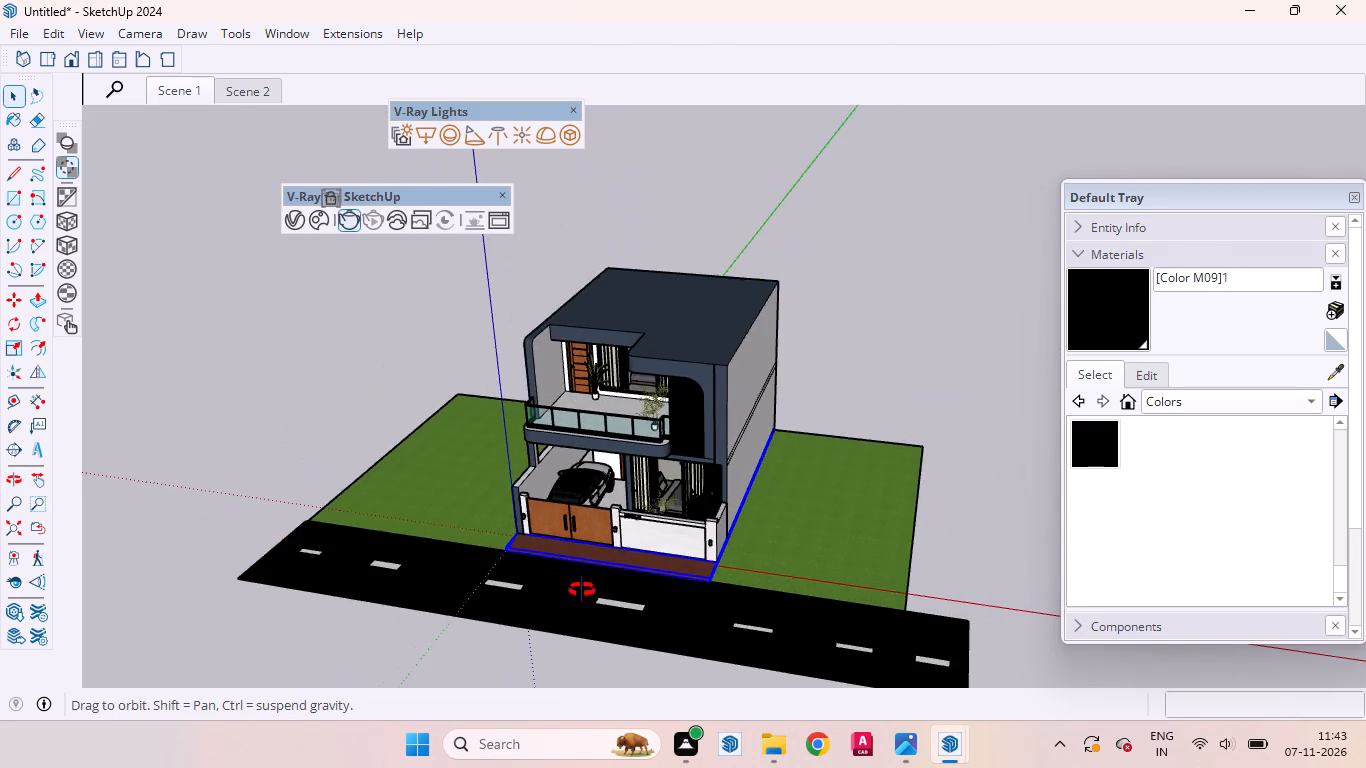
pyautogui.moveTo(582, 590); pyautogui.dragTo(662, 660, button='middle')
pyautogui.scroll(-1, 654, 617)
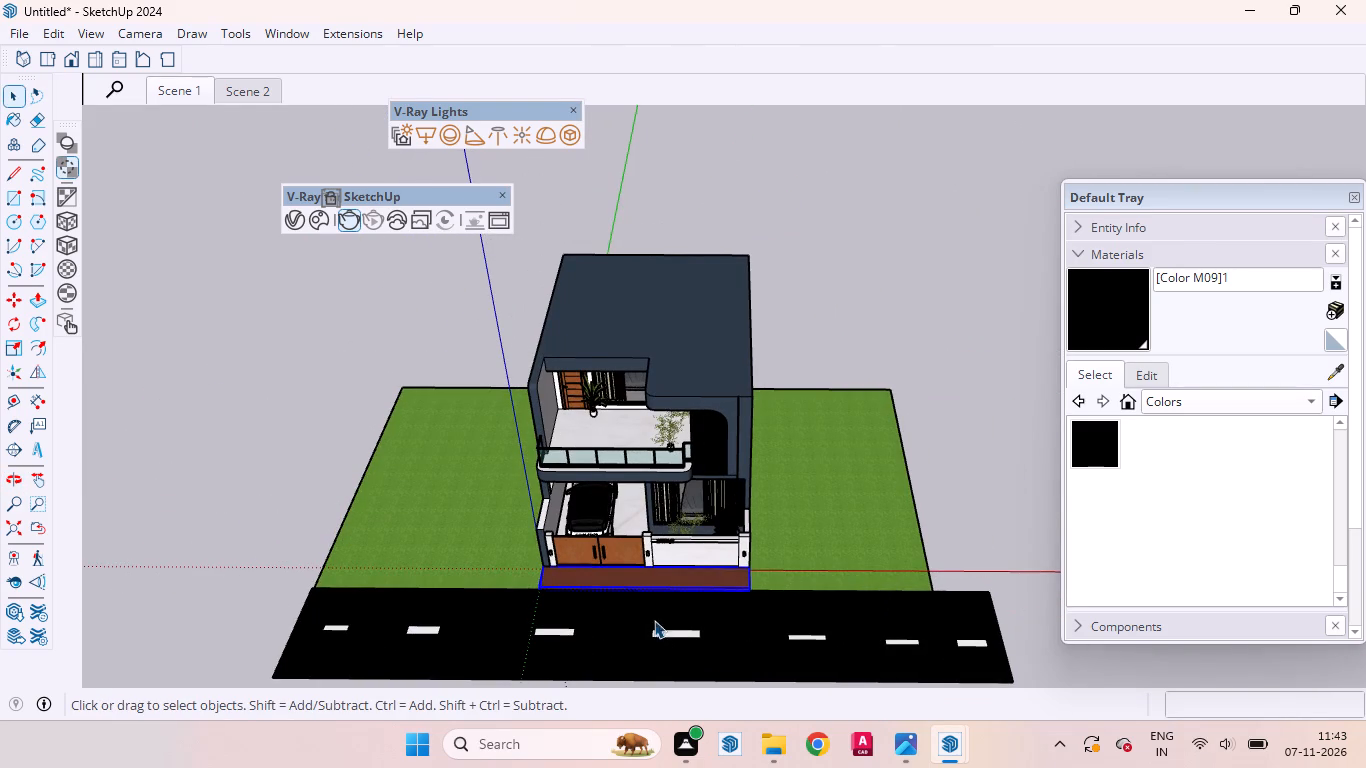
pyautogui.scroll(-3, 654, 620)
pyautogui.scroll(4, 715, 518)
pyautogui.click(799, 369)
pyautogui.scroll(1, 704, 561)
pyautogui.moveTo(704, 562); pyautogui.dragTo(718, 525, button='middle')
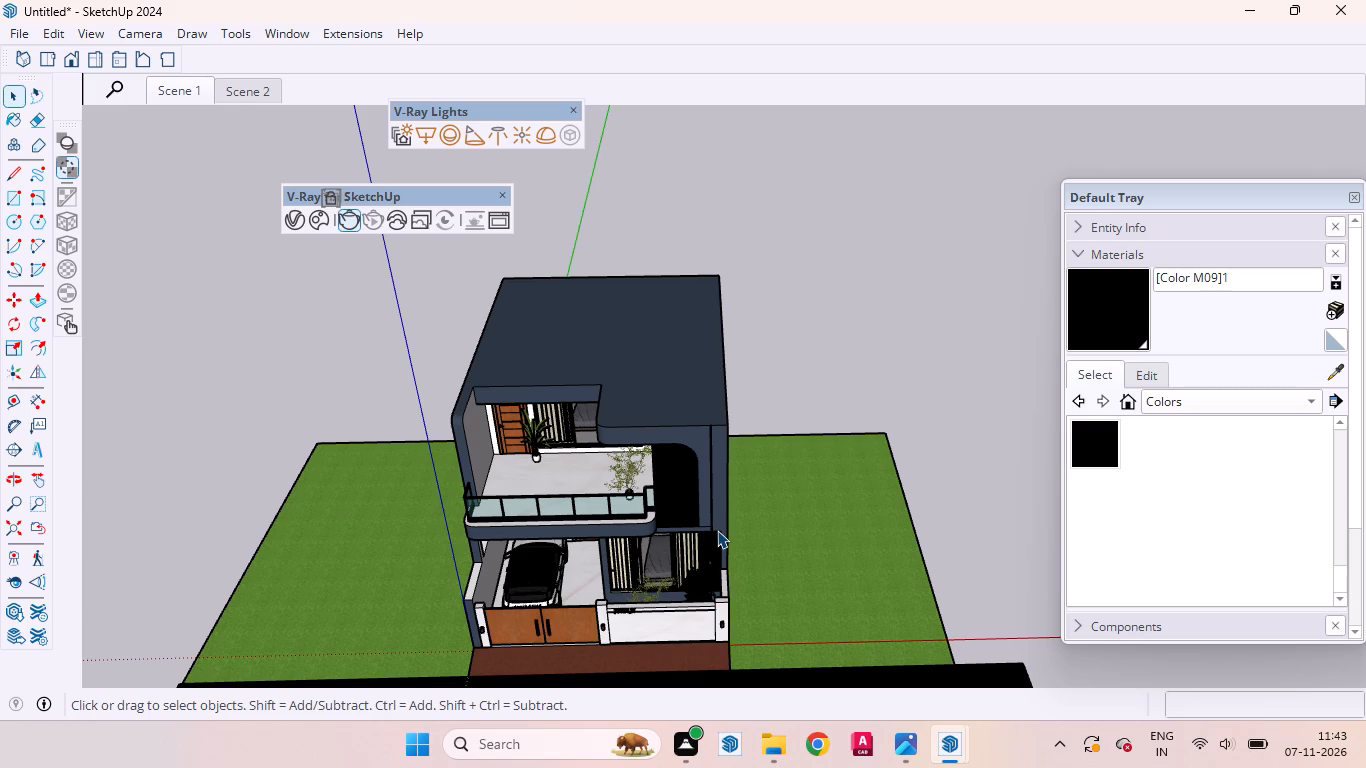
pyautogui.scroll(-3, 770, 562)
pyautogui.scroll(4, 753, 545)
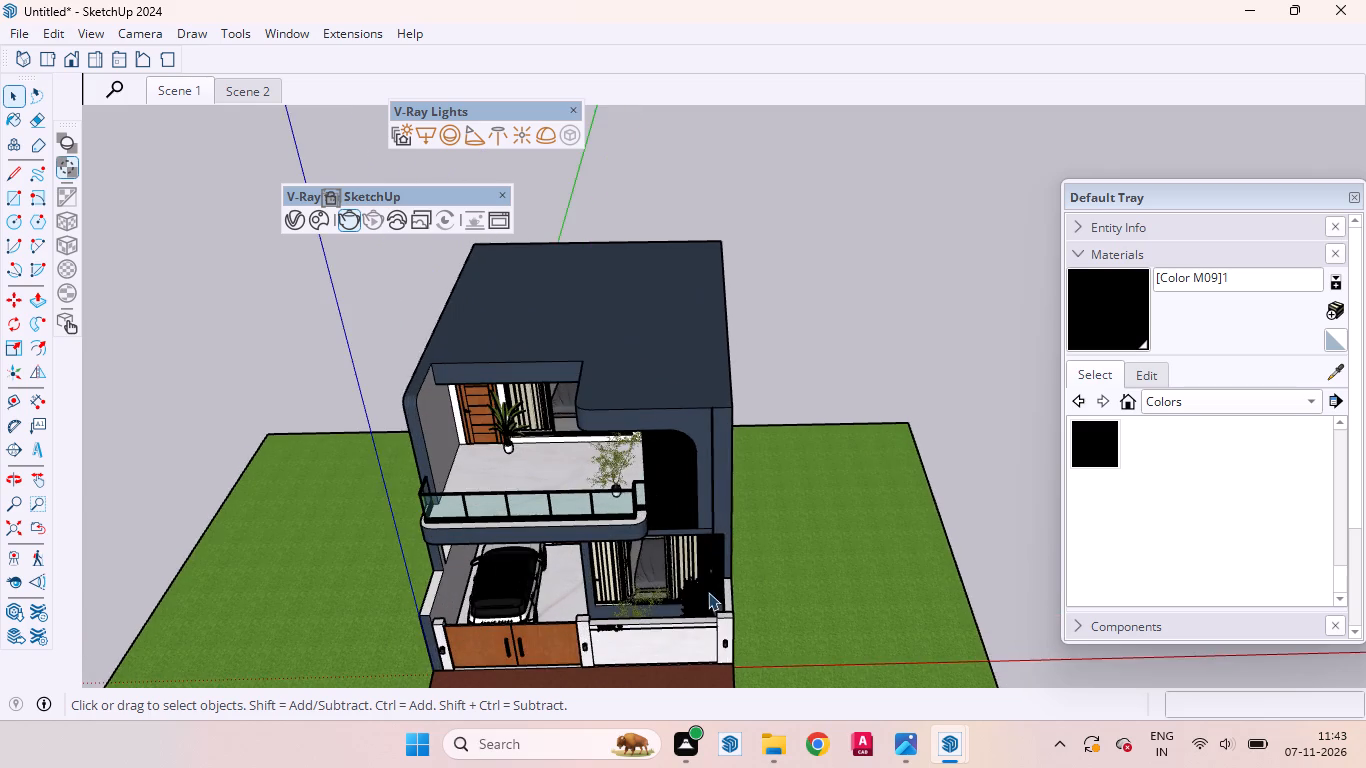
pyautogui.moveTo(708, 592); pyautogui.dragTo(904, 474, button='middle')
pyautogui.scroll(-4, 715, 354)
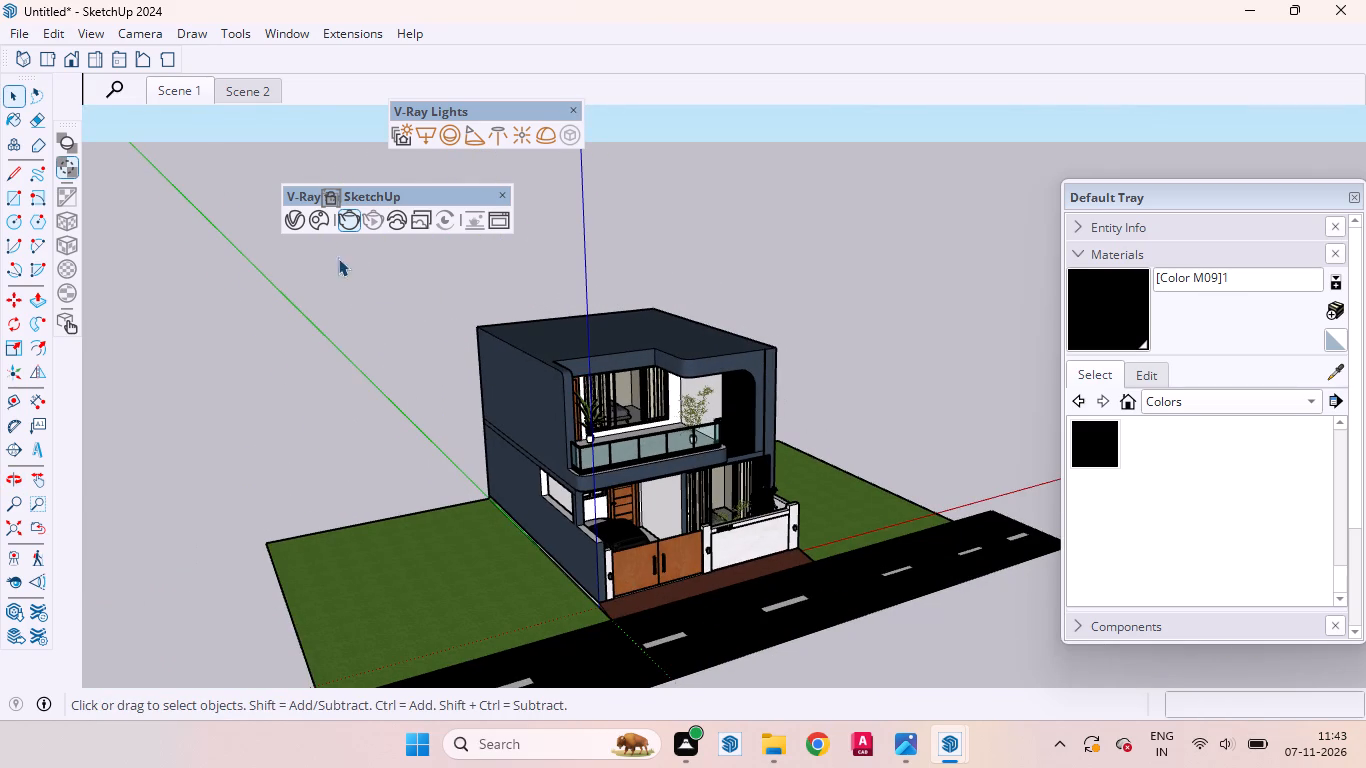
# Restore the front view saved in Scene 1.
pyautogui.click(184, 87)
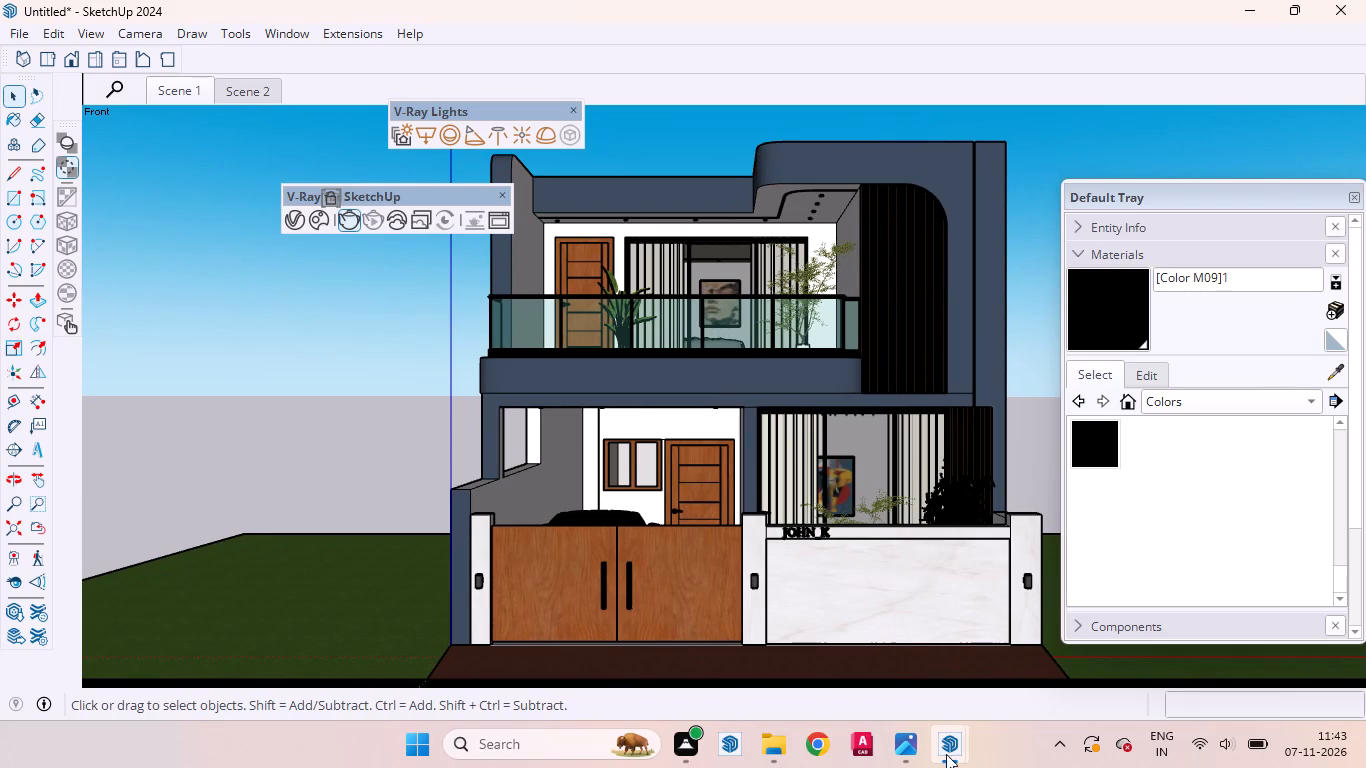
# Switch to the V-Ray frame buffer and examine the render's ground-floor window, curtains, wall painting, door and parking area.
pyautogui.click(948, 759)
pyautogui.click(966, 647)
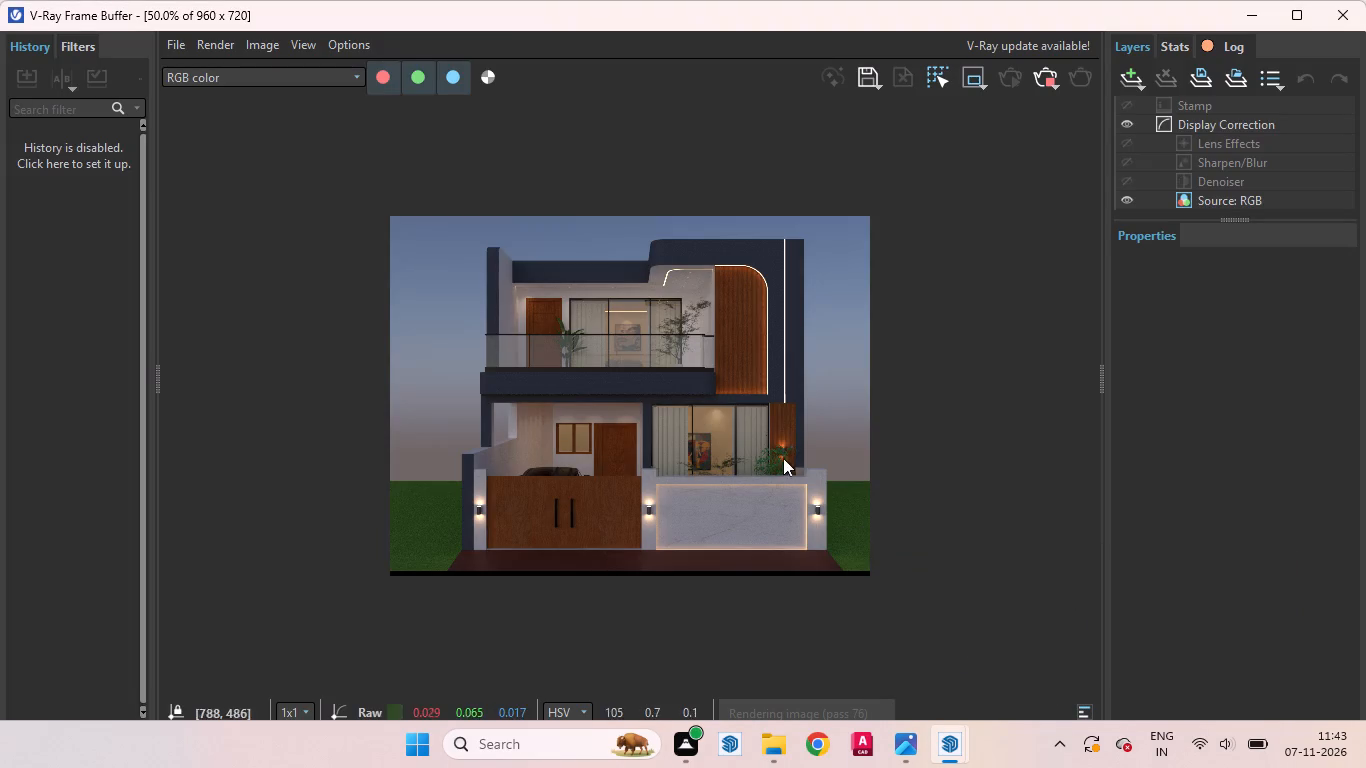
pyautogui.scroll(1, 623, 511)
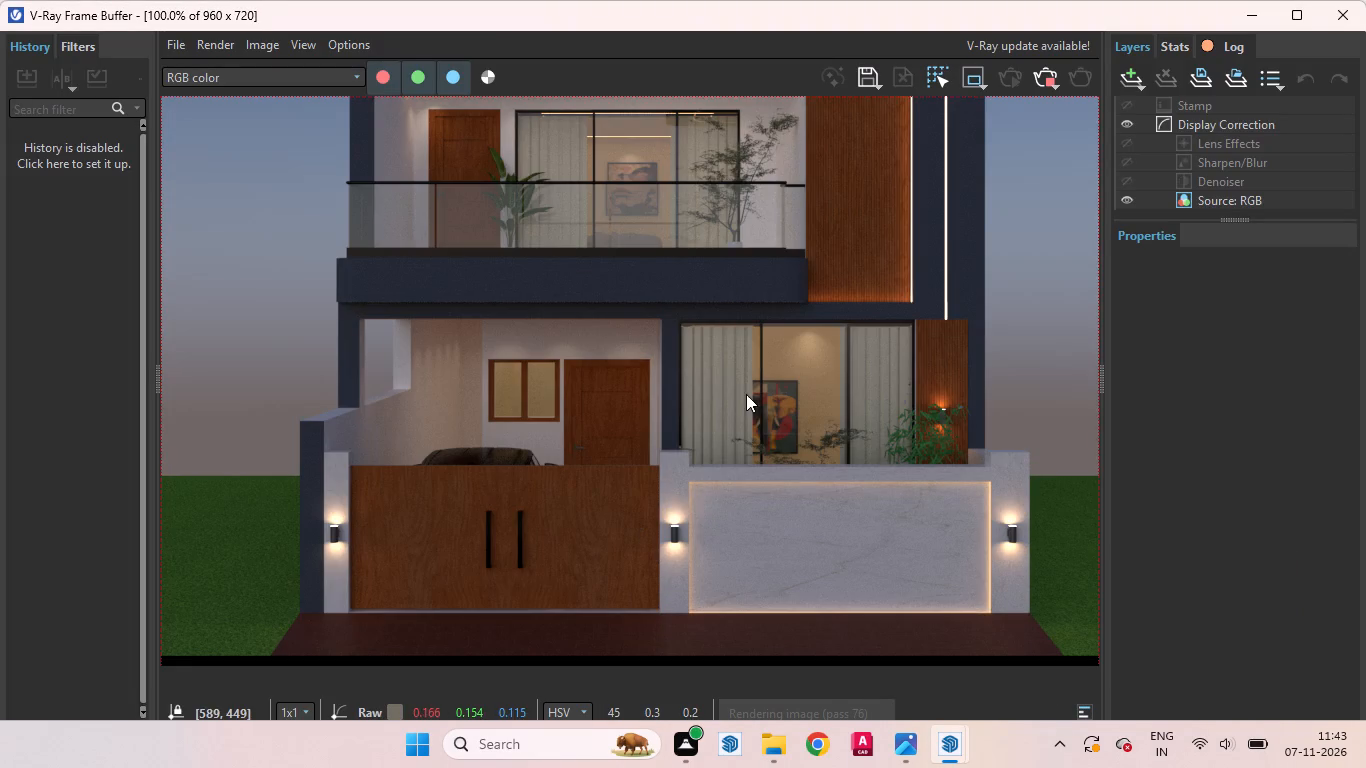
pyautogui.scroll(3, 746, 393)
pyautogui.scroll(-1, 705, 436)
pyautogui.scroll(-1, 811, 448)
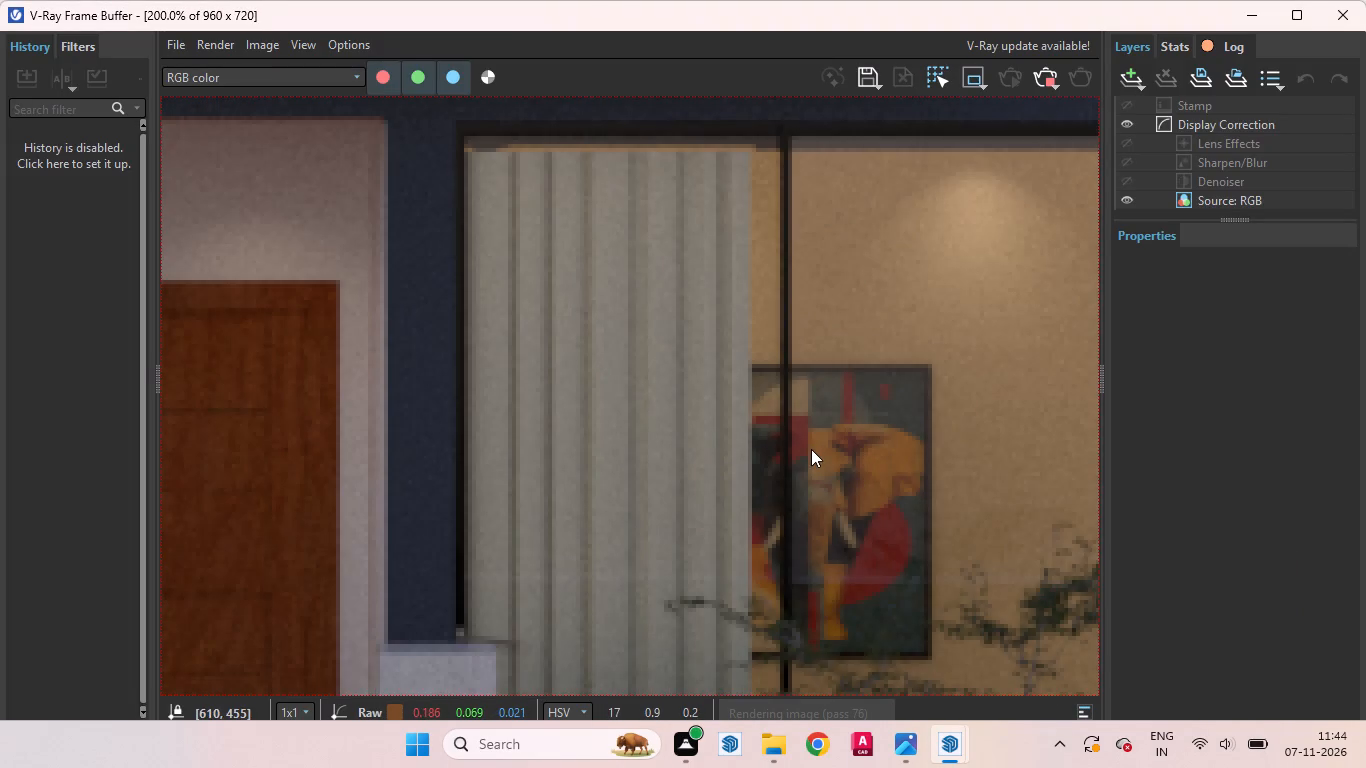
pyautogui.scroll(1, 825, 434)
pyautogui.scroll(-1, 918, 502)
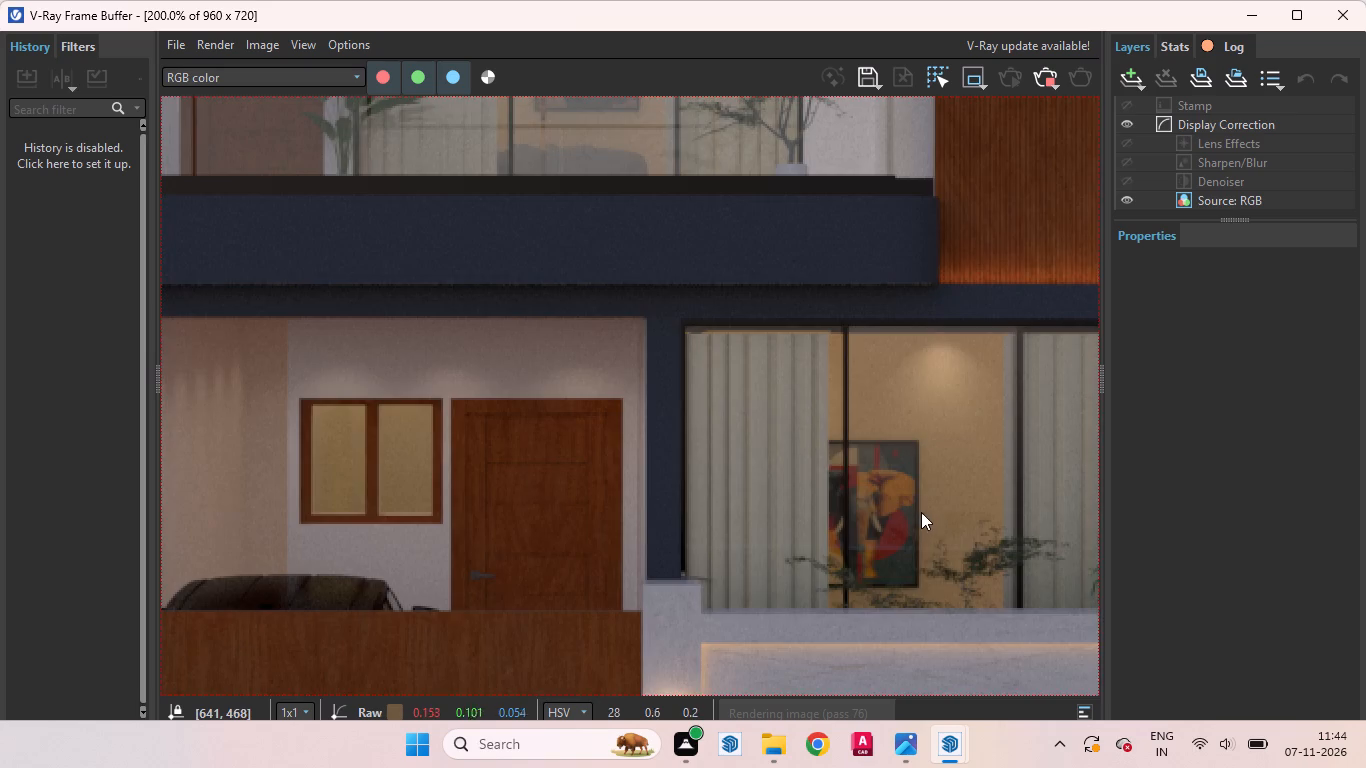
pyautogui.scroll(-1, 926, 565)
pyautogui.scroll(1, 855, 524)
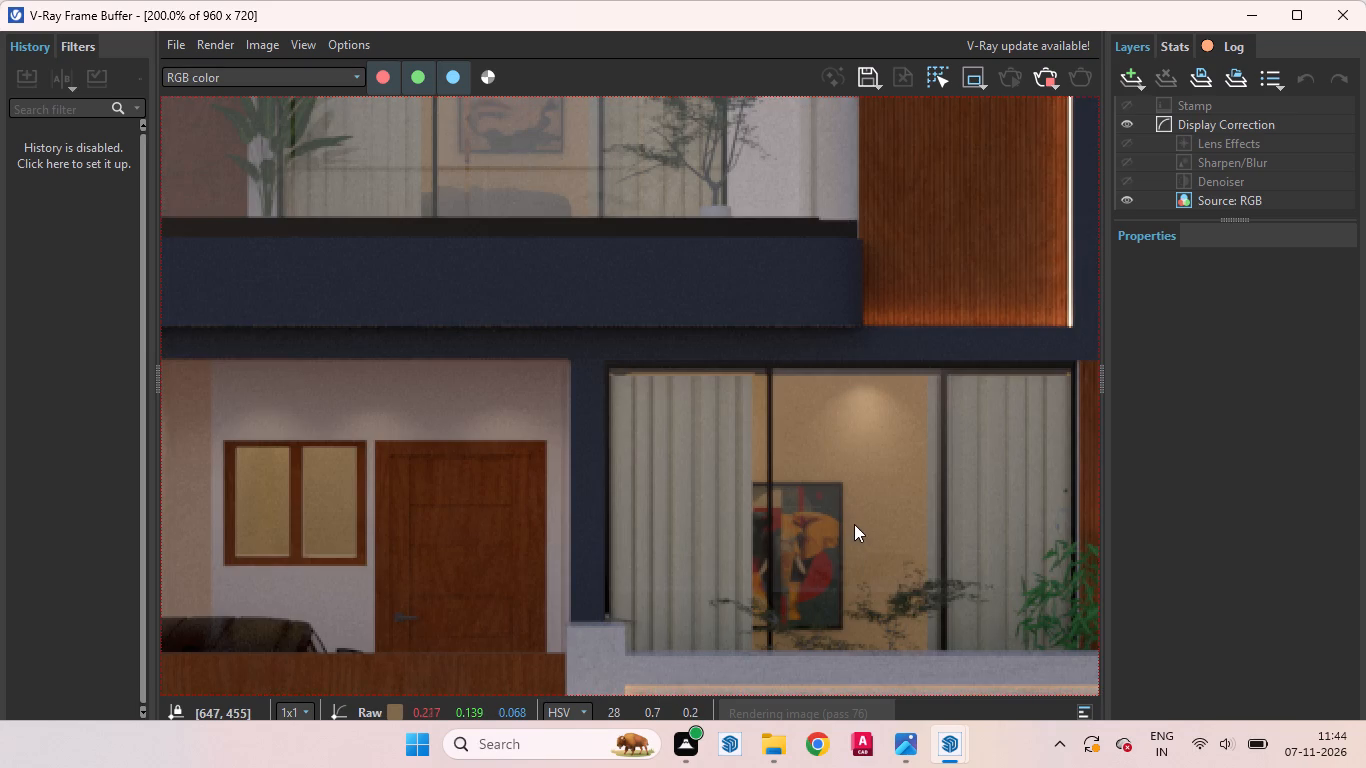
# Examine the render's upper-floor balcony glazing, interior painting and ceiling light strips, along with the full front elevation.
pyautogui.scroll(-1, 932, 589)
pyautogui.scroll(1, 664, 292)
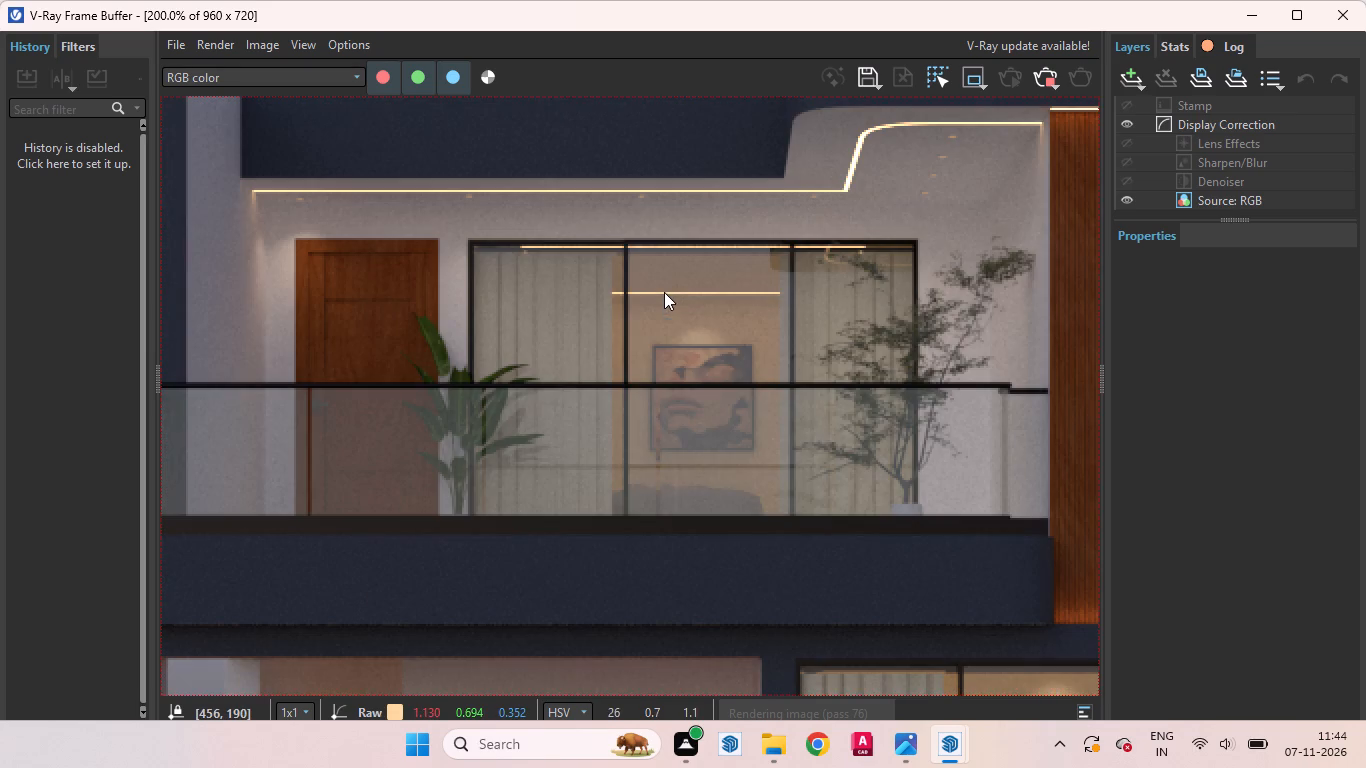
pyautogui.scroll(1, 653, 343)
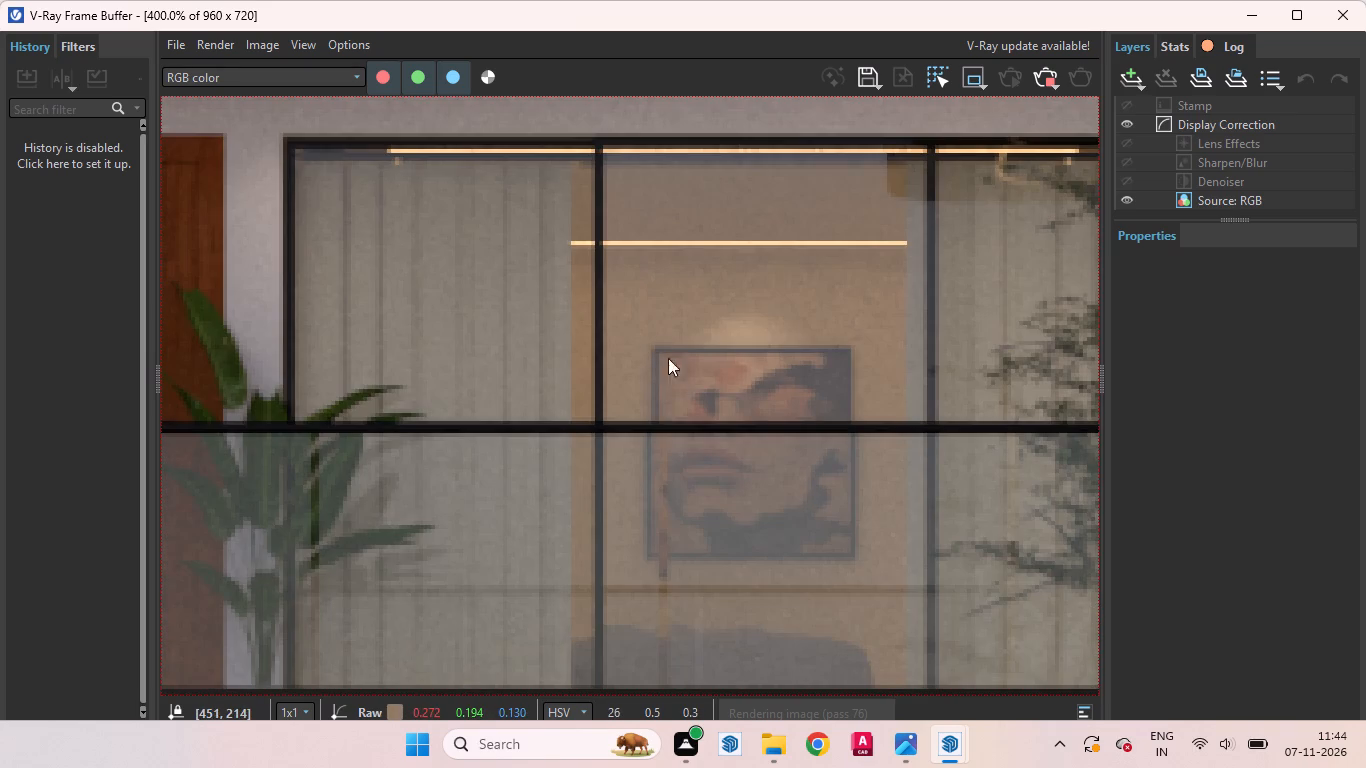
pyautogui.scroll(-1, 714, 451)
pyautogui.scroll(-1, 680, 357)
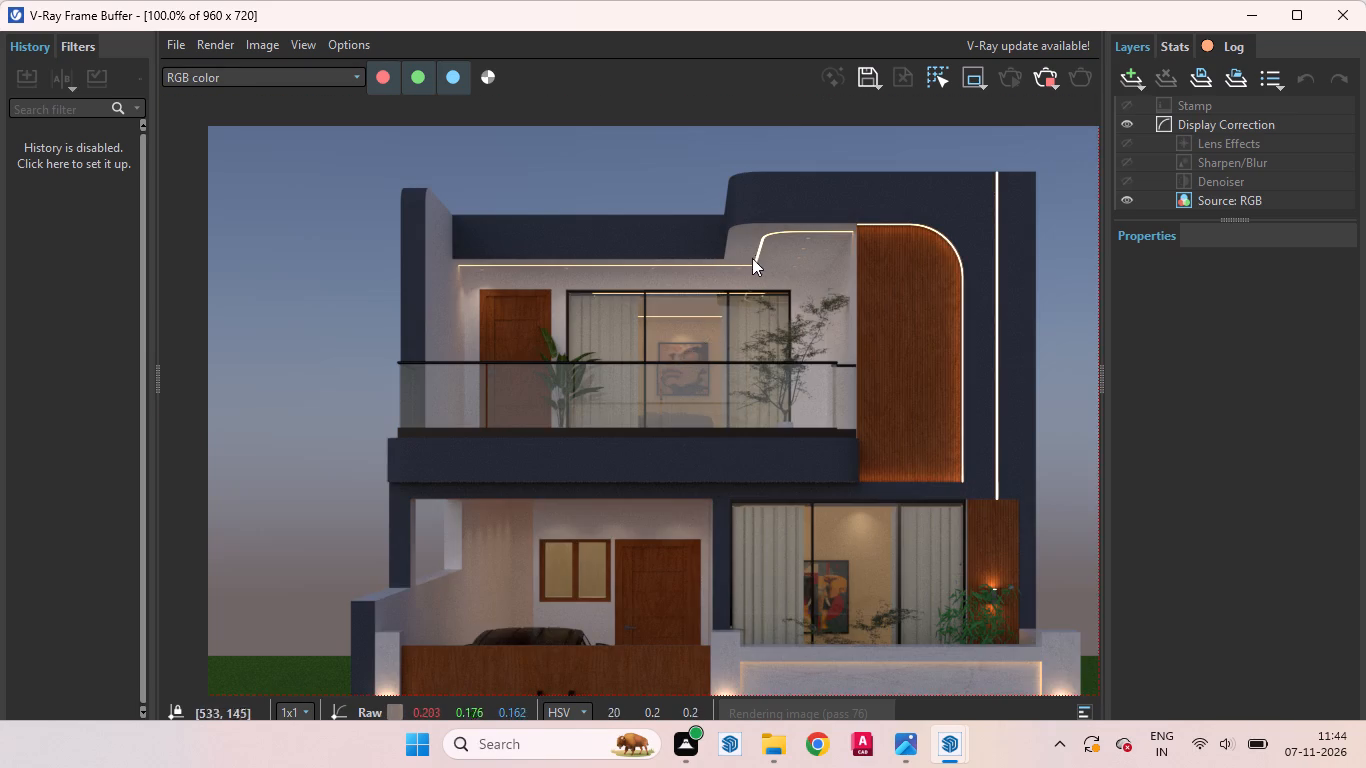
pyautogui.scroll(1, 758, 251)
pyautogui.scroll(-1, 754, 260)
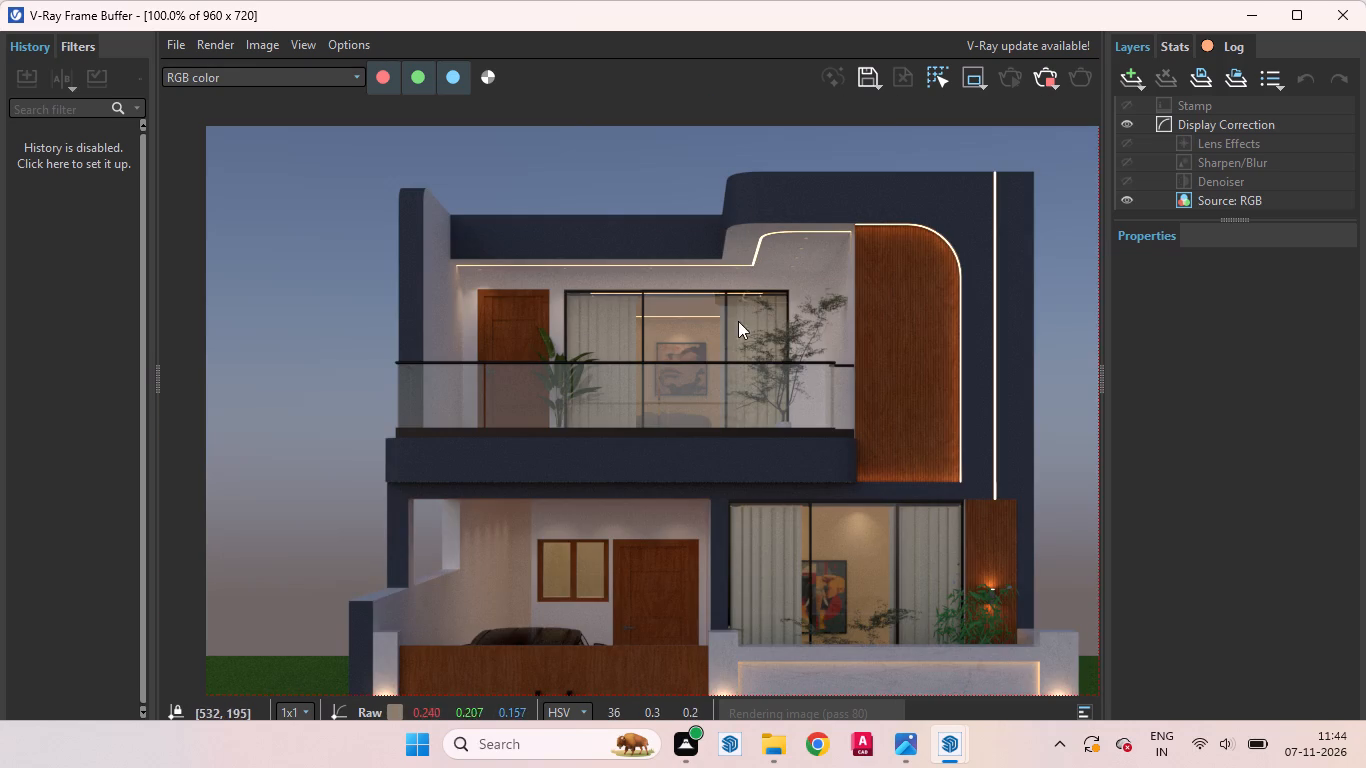
pyautogui.scroll(-1, 756, 341)
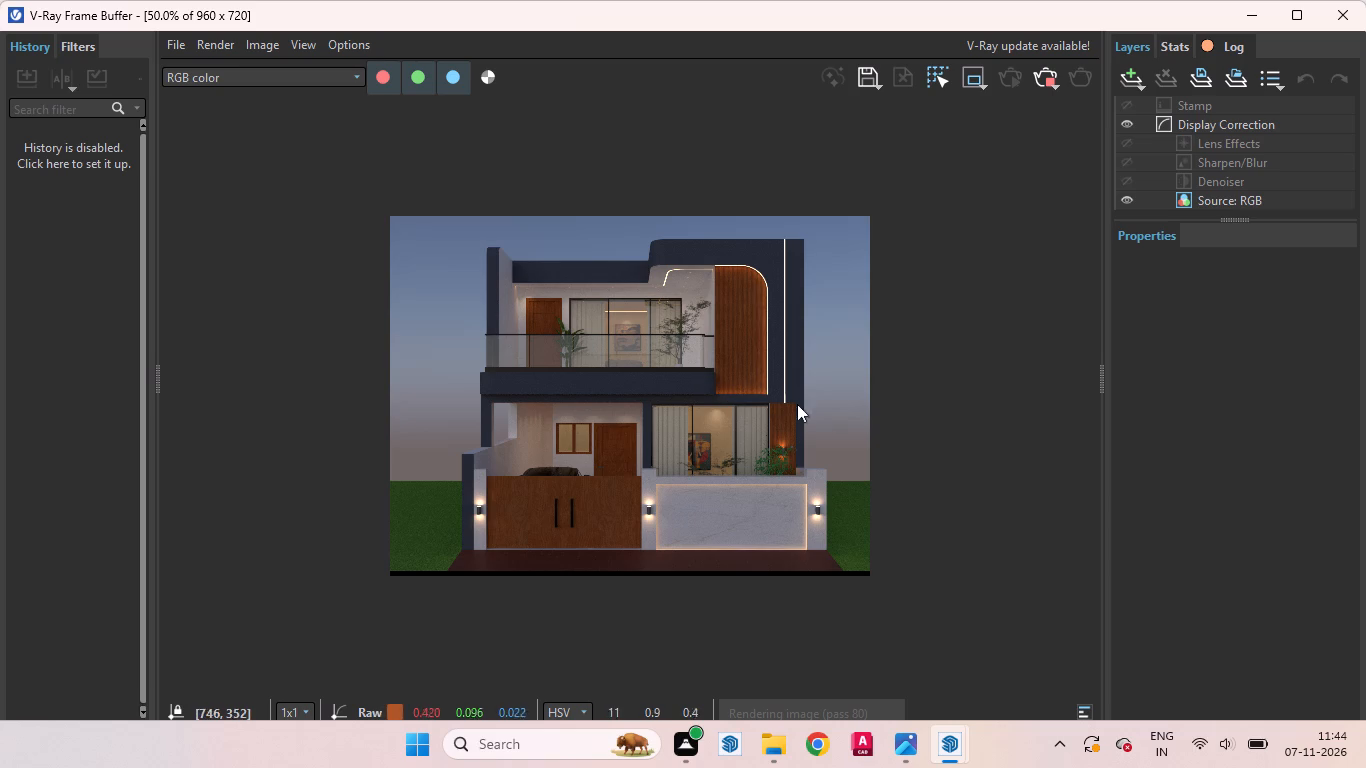
pyautogui.scroll(-1, 800, 455)
pyautogui.scroll(1, 685, 398)
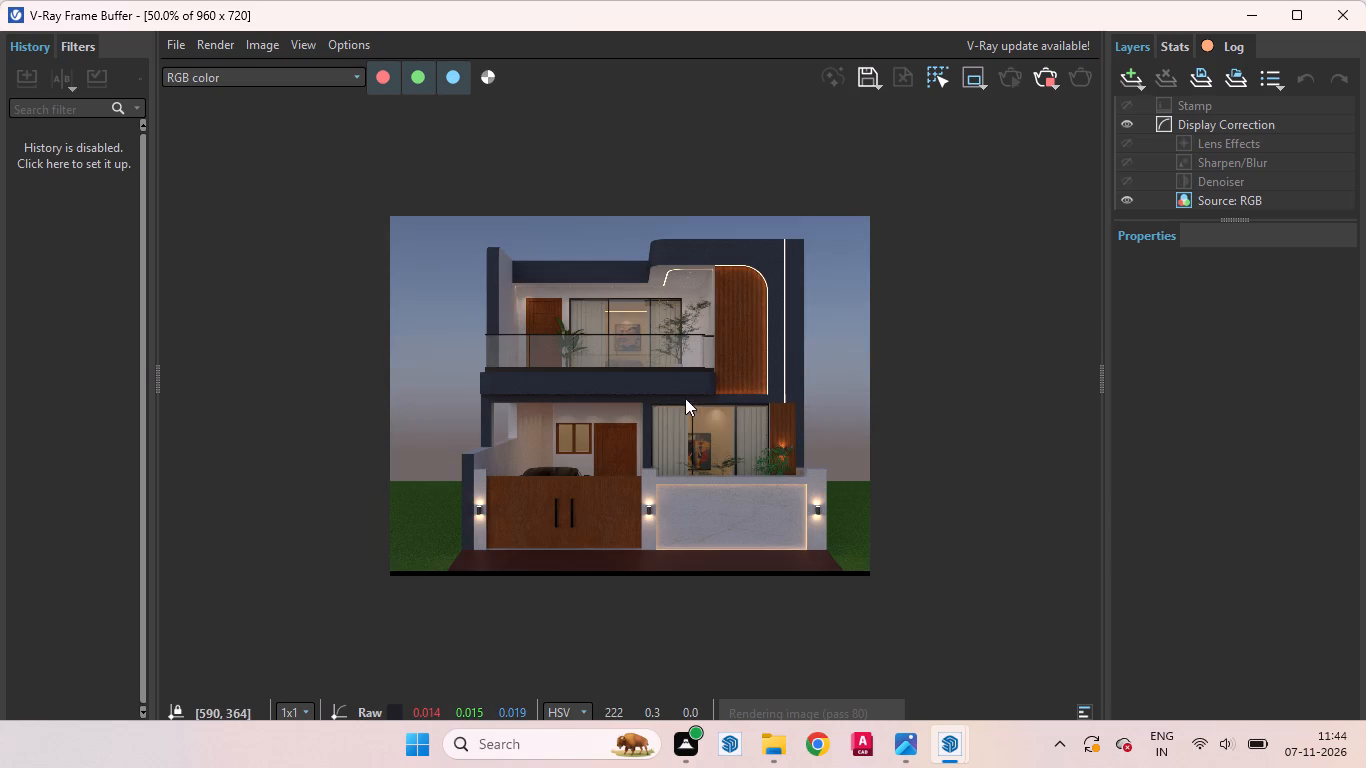
pyautogui.scroll(1, 656, 425)
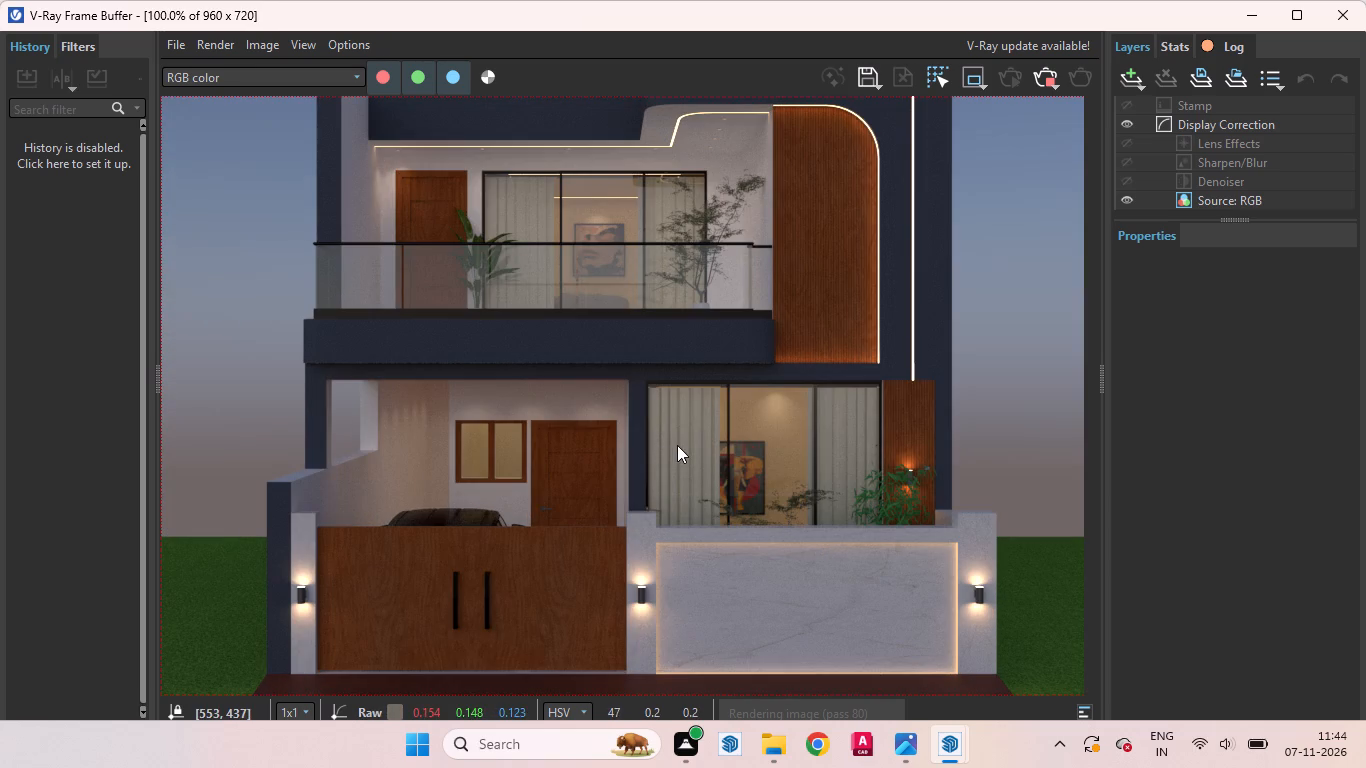
pyautogui.scroll(-1, 677, 445)
pyautogui.moveTo(658, 376); pyautogui.dragTo(677, 453, button='middle')
pyautogui.scroll(1, 615, 332)
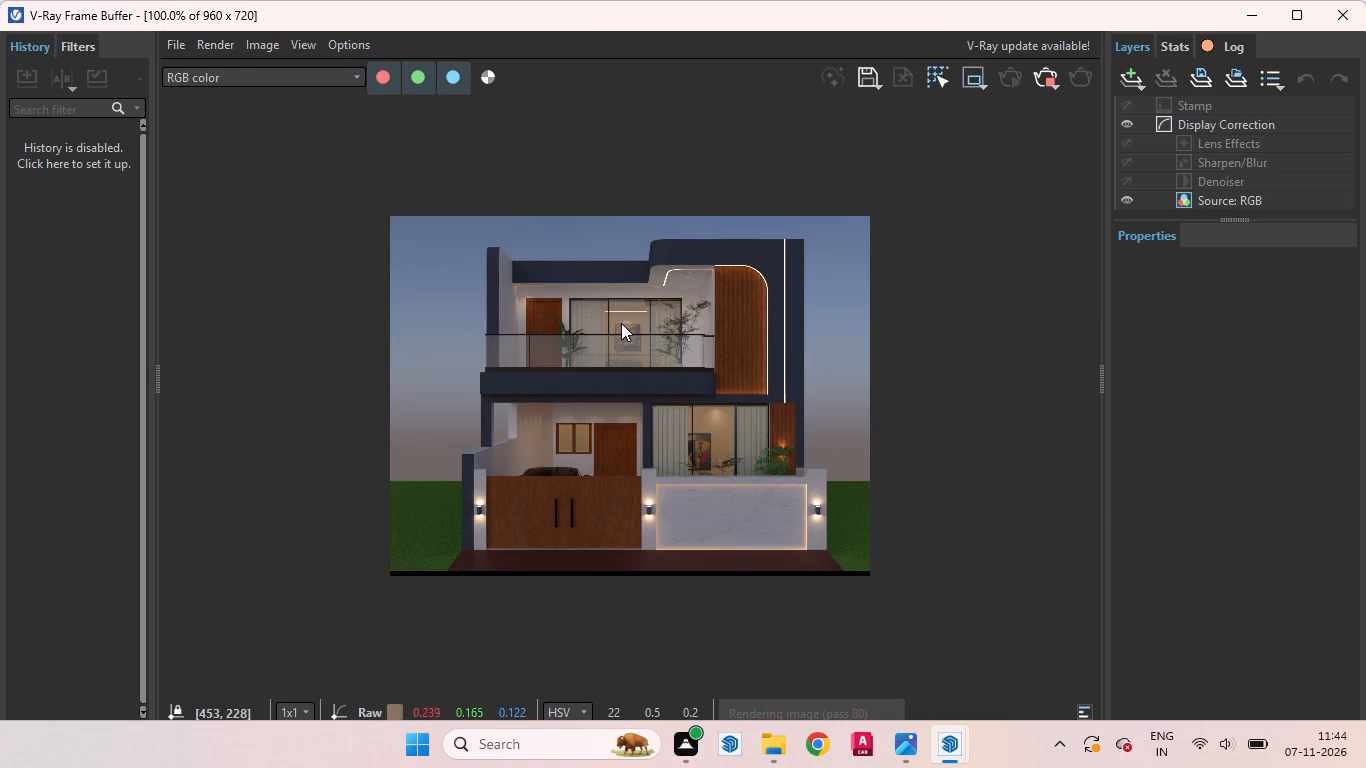
pyautogui.scroll(-1, 787, 451)
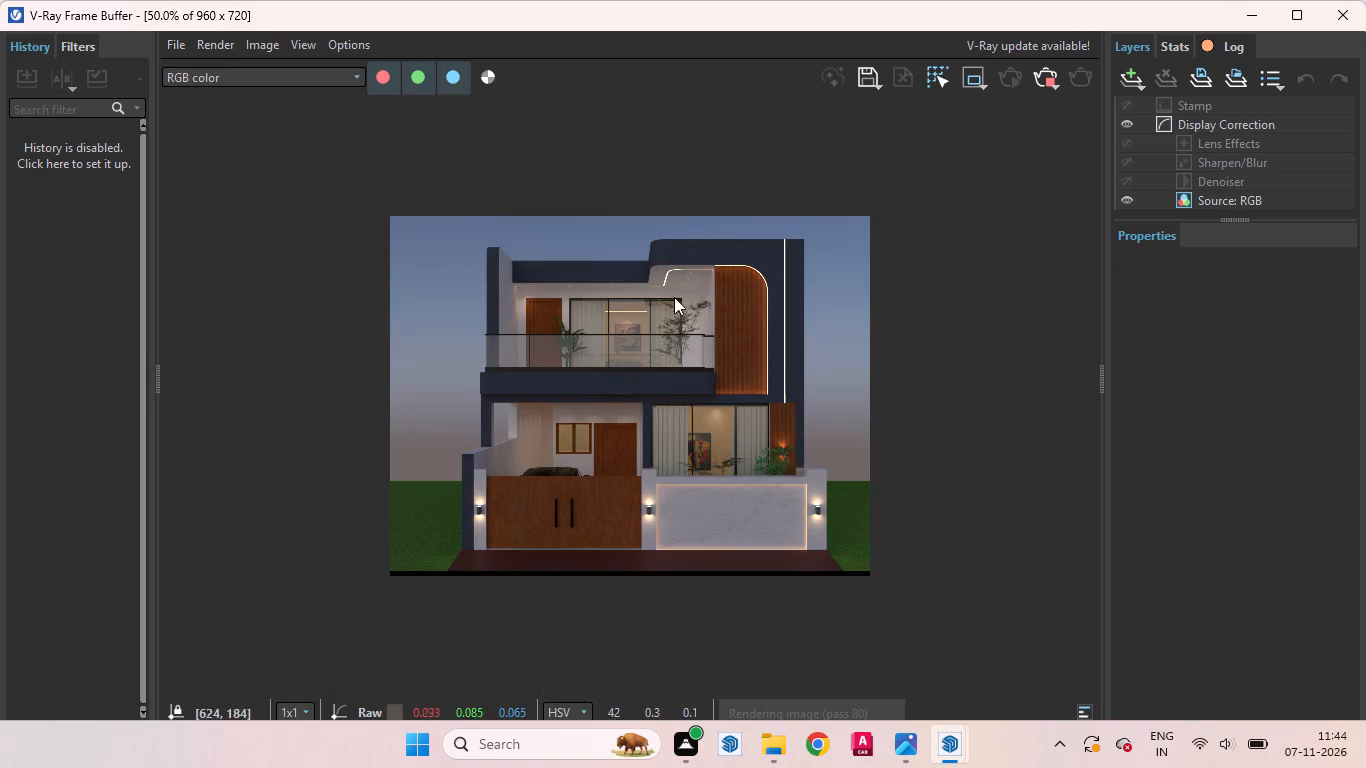
# Examine the balcony ceiling's light strip and spotlights, the glass railing, potted plants and carport in the render.
pyautogui.scroll(3, 665, 295)
pyautogui.scroll(-1, 821, 336)
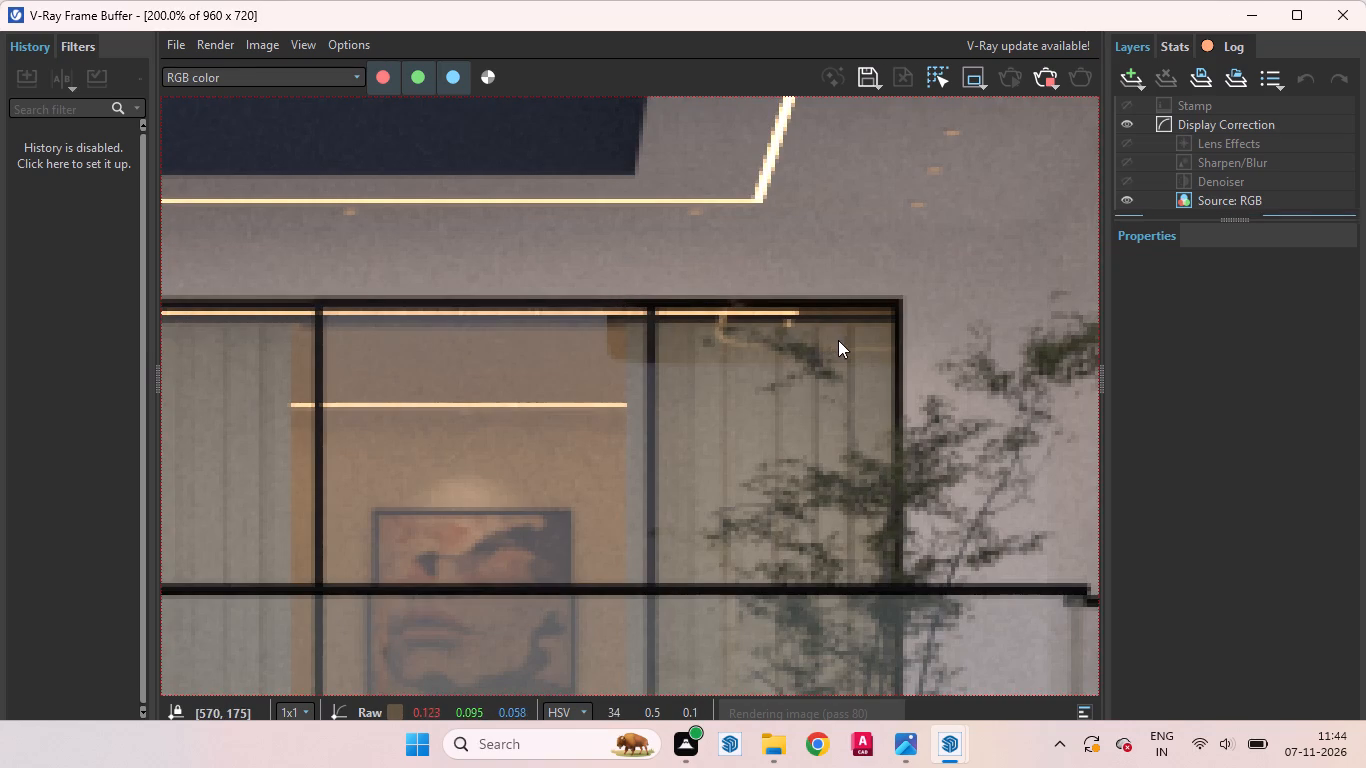
pyautogui.scroll(-2, 843, 342)
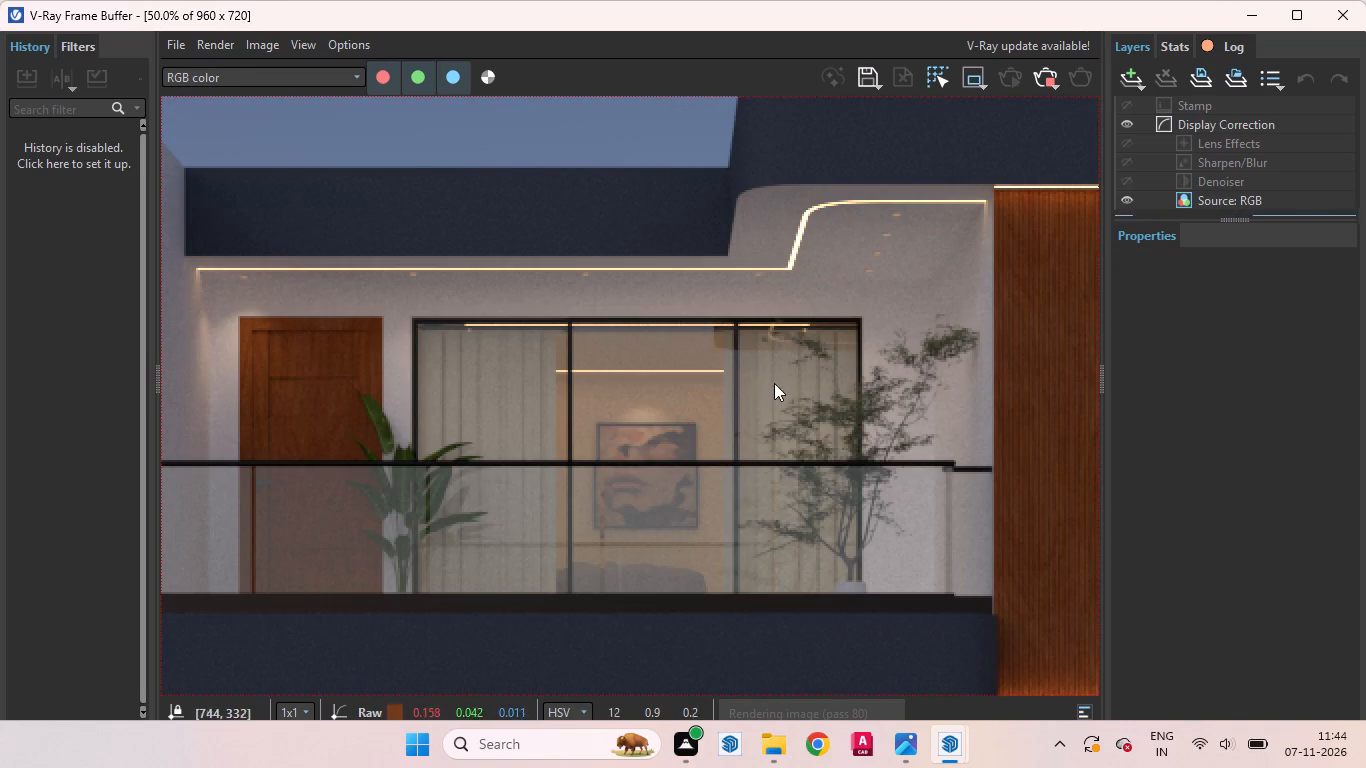
pyautogui.moveTo(885, 385); pyautogui.dragTo(946, 385, button='middle')
pyautogui.scroll(1, 595, 298)
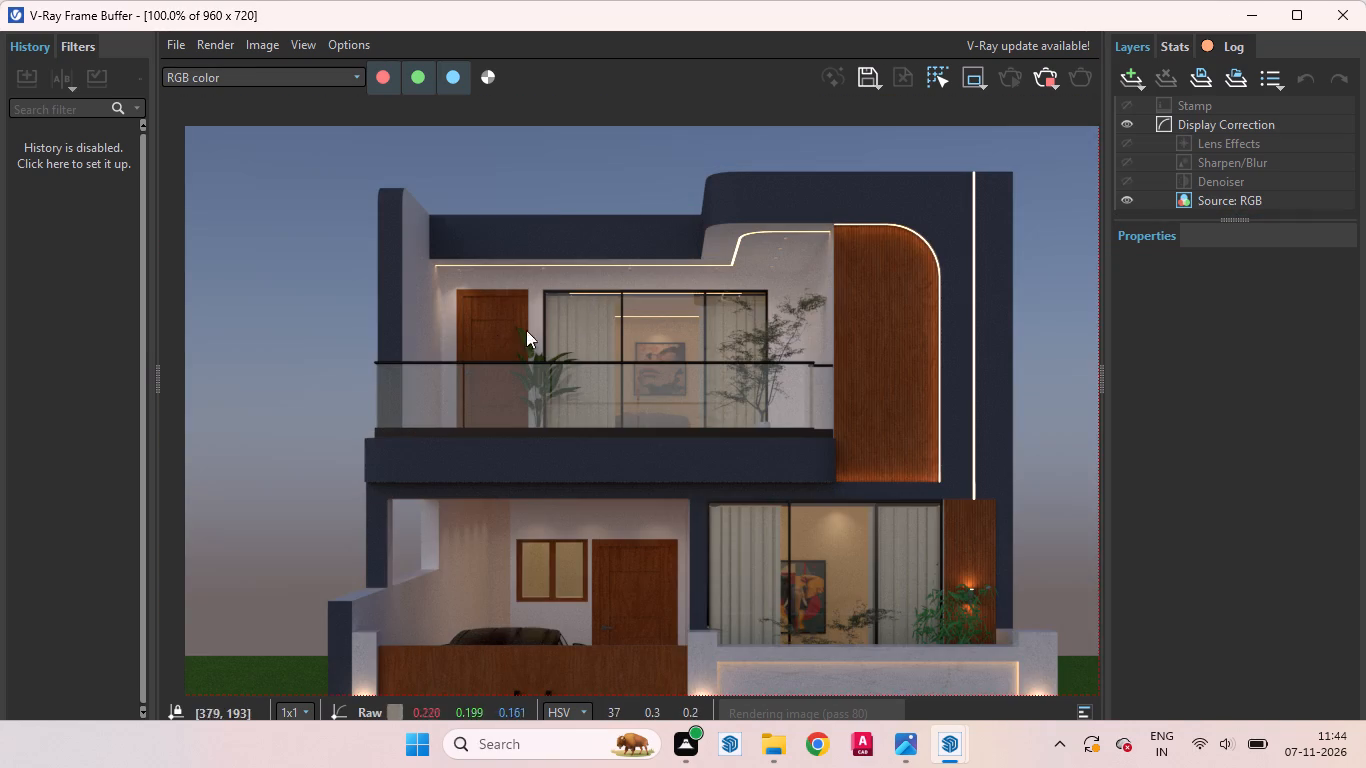
pyautogui.scroll(1, 470, 339)
pyautogui.scroll(-1, 588, 366)
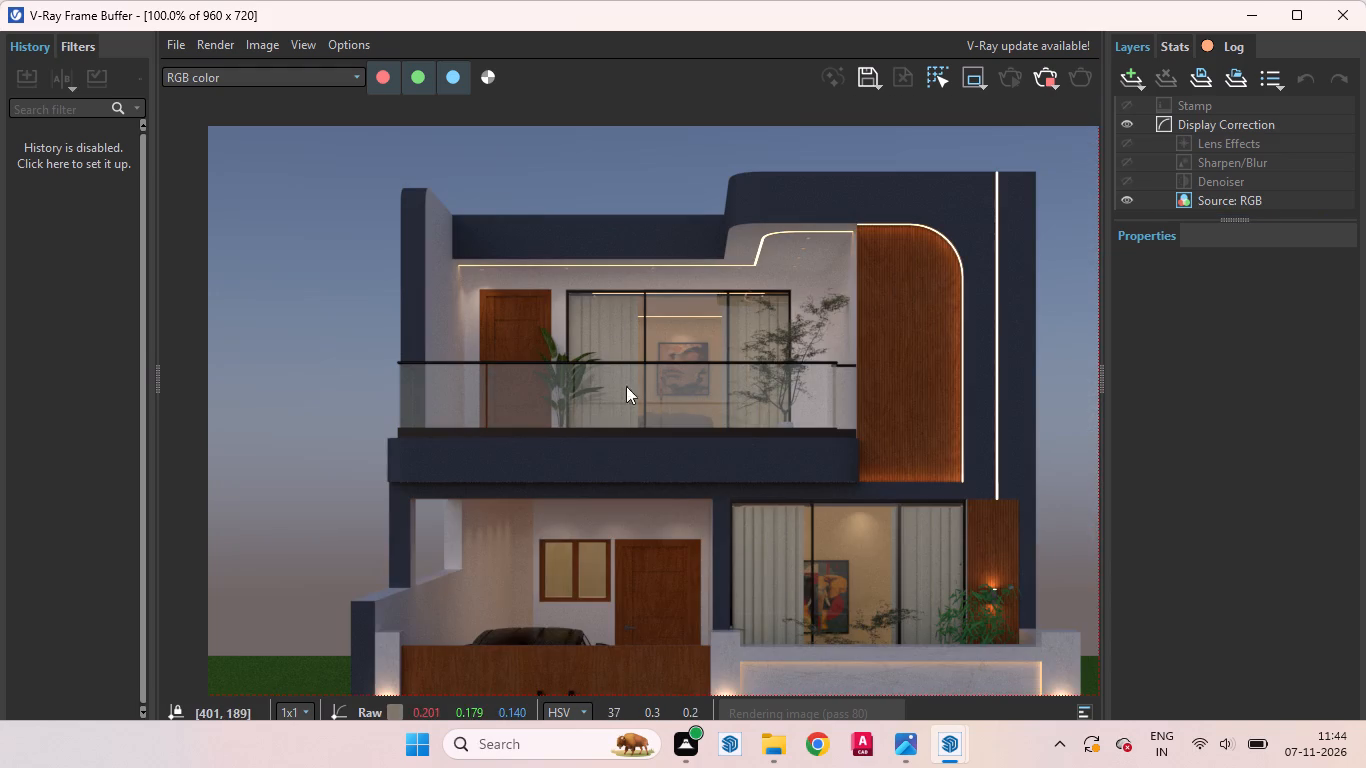
pyautogui.scroll(1, 617, 520)
pyautogui.scroll(-1, 665, 472)
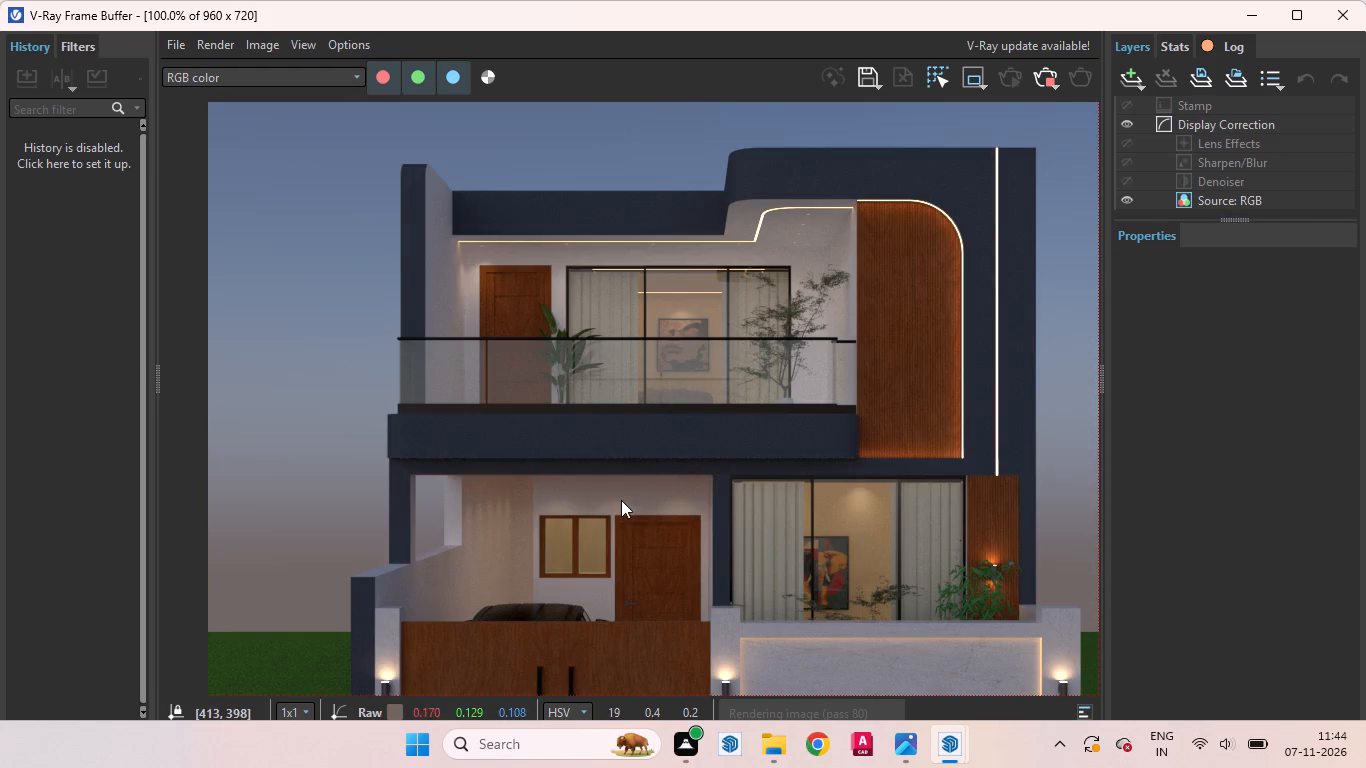
pyautogui.scroll(1, 503, 512)
pyautogui.scroll(-1, 637, 418)
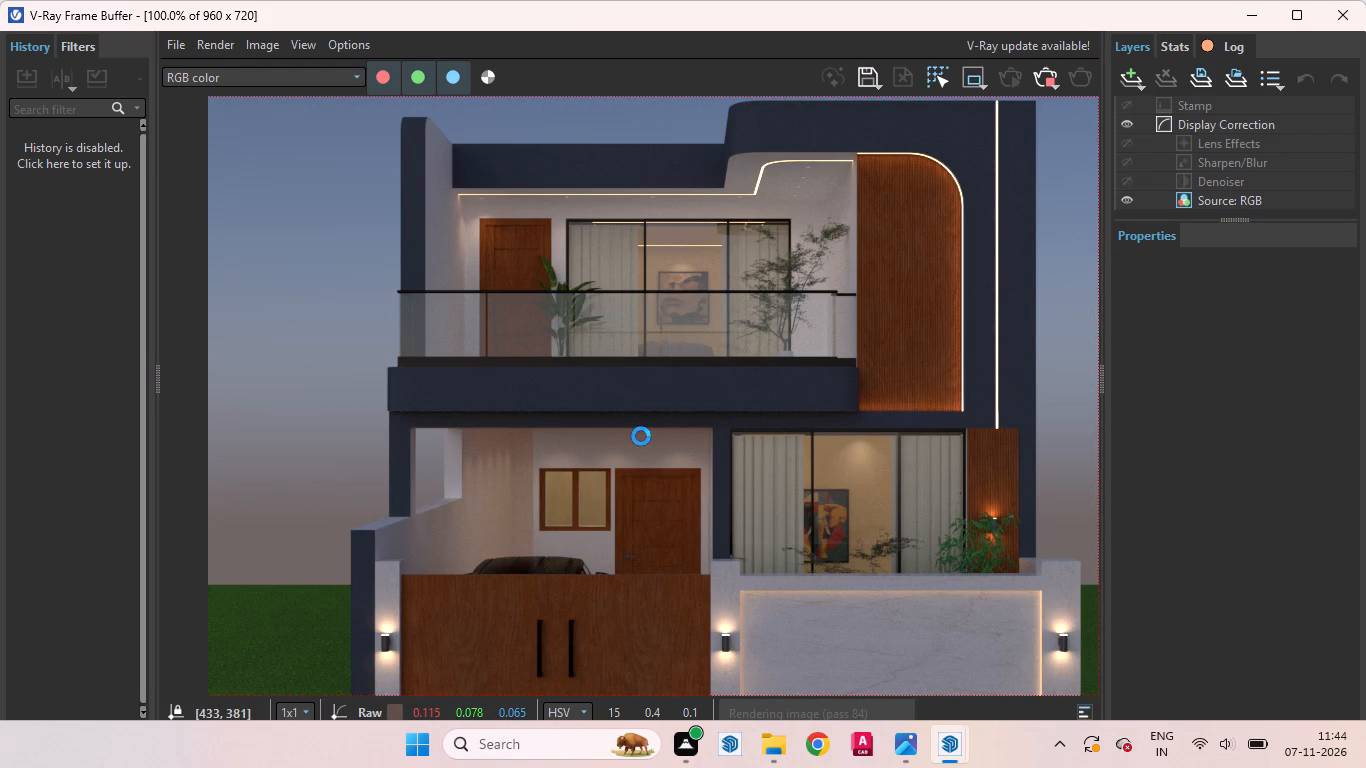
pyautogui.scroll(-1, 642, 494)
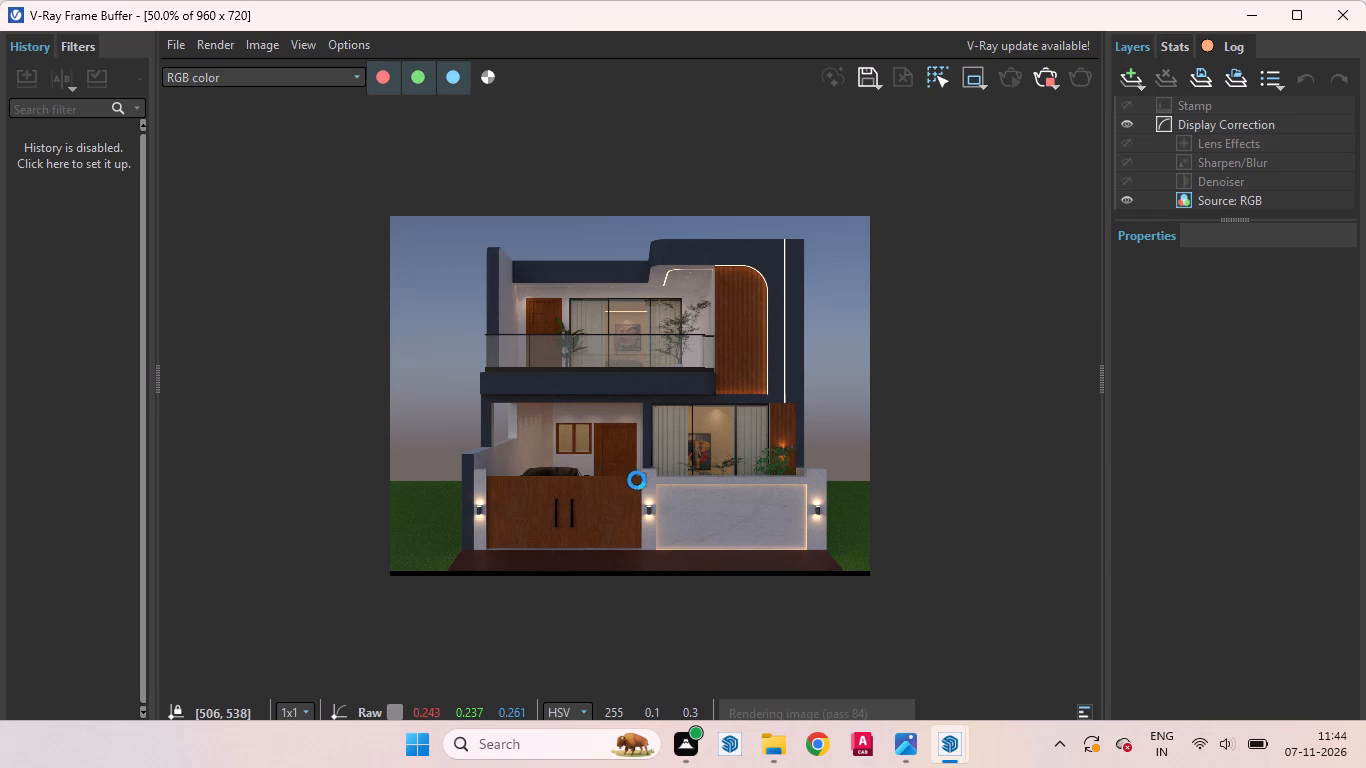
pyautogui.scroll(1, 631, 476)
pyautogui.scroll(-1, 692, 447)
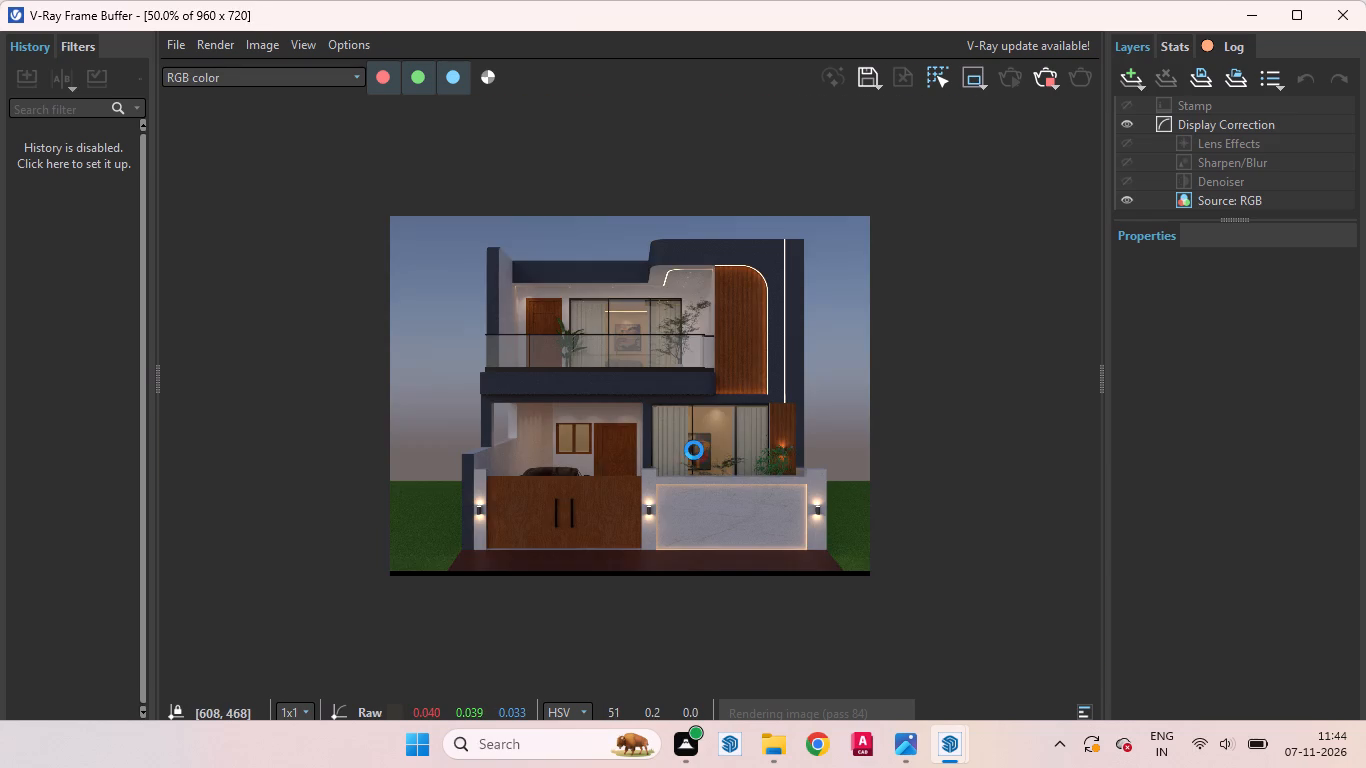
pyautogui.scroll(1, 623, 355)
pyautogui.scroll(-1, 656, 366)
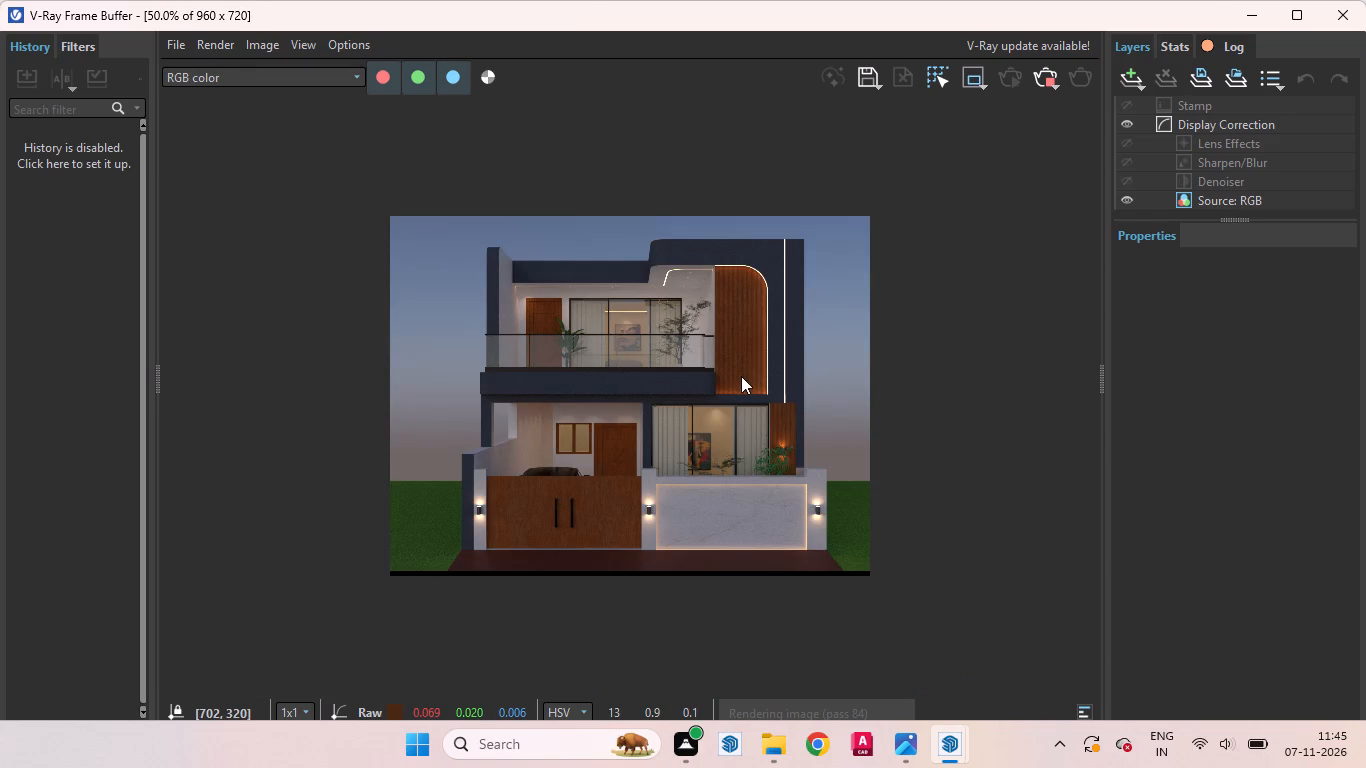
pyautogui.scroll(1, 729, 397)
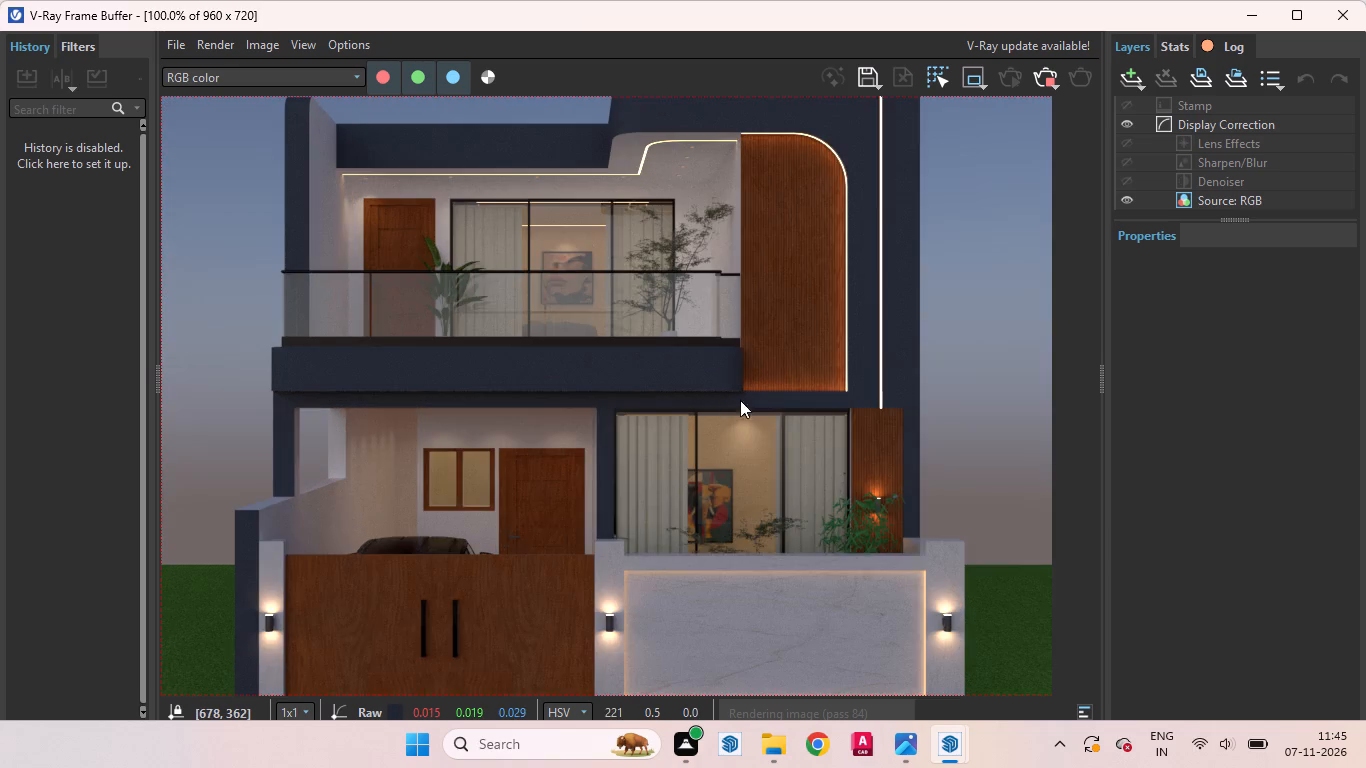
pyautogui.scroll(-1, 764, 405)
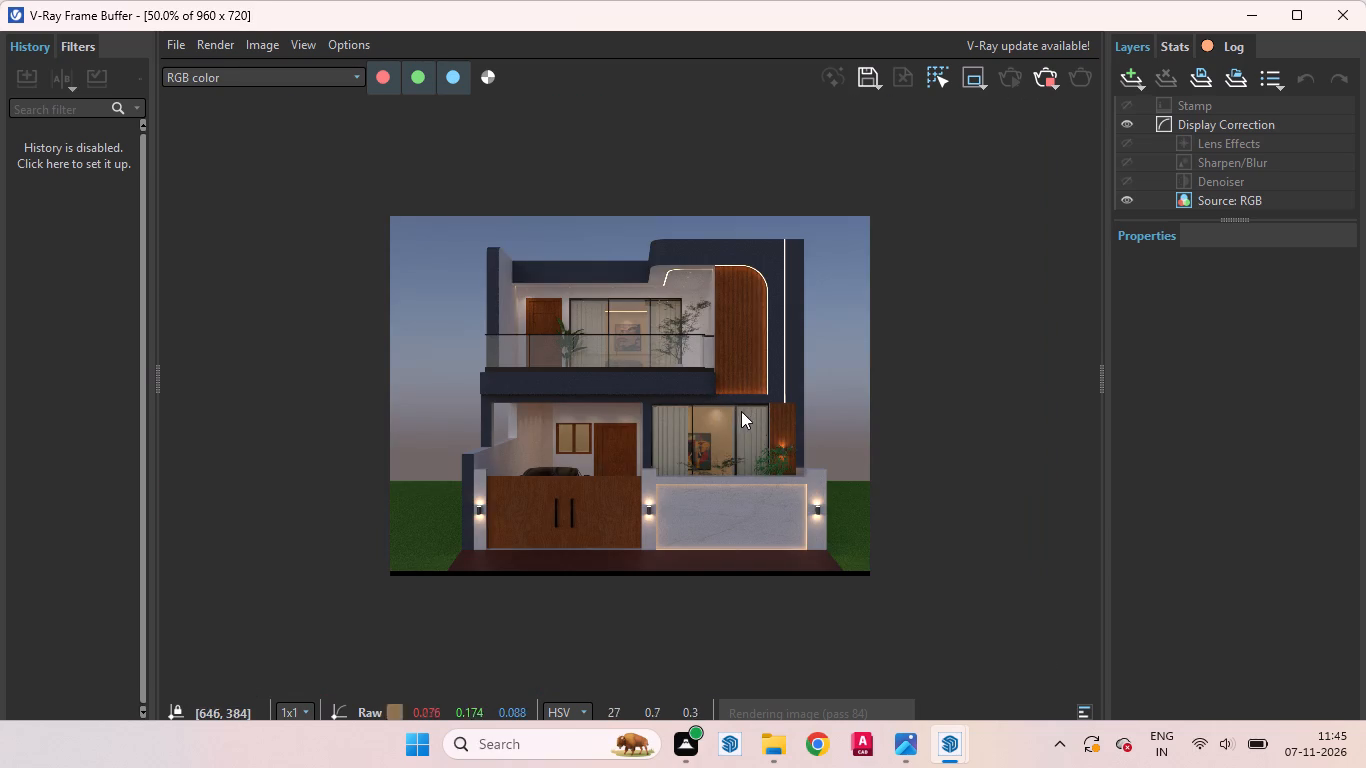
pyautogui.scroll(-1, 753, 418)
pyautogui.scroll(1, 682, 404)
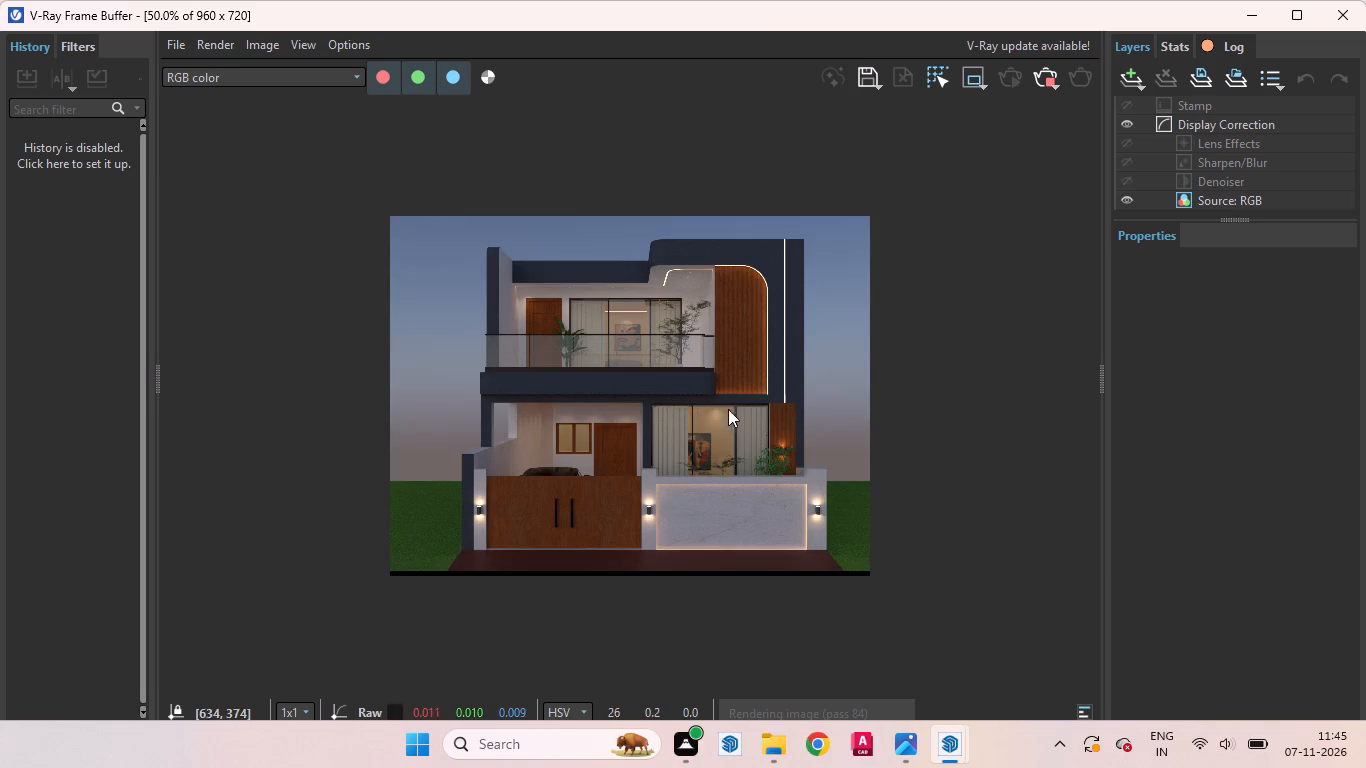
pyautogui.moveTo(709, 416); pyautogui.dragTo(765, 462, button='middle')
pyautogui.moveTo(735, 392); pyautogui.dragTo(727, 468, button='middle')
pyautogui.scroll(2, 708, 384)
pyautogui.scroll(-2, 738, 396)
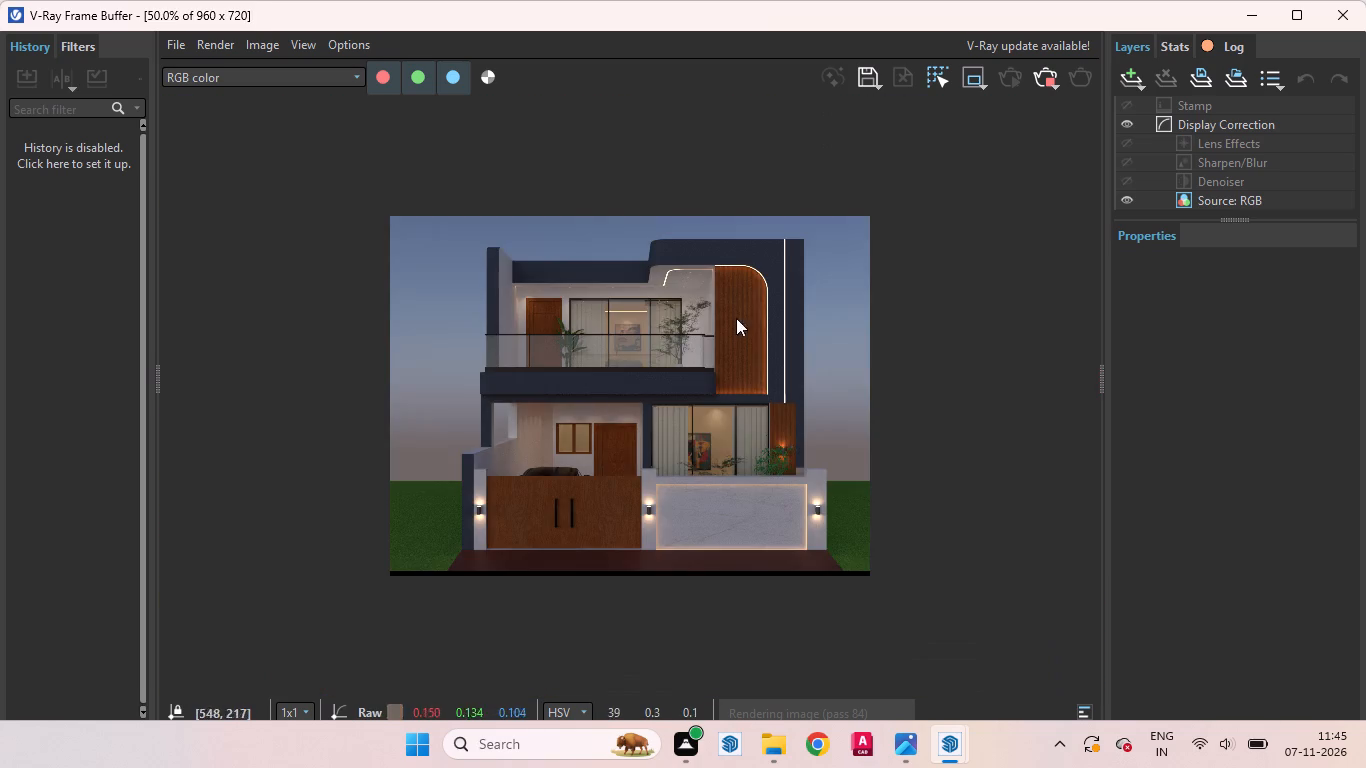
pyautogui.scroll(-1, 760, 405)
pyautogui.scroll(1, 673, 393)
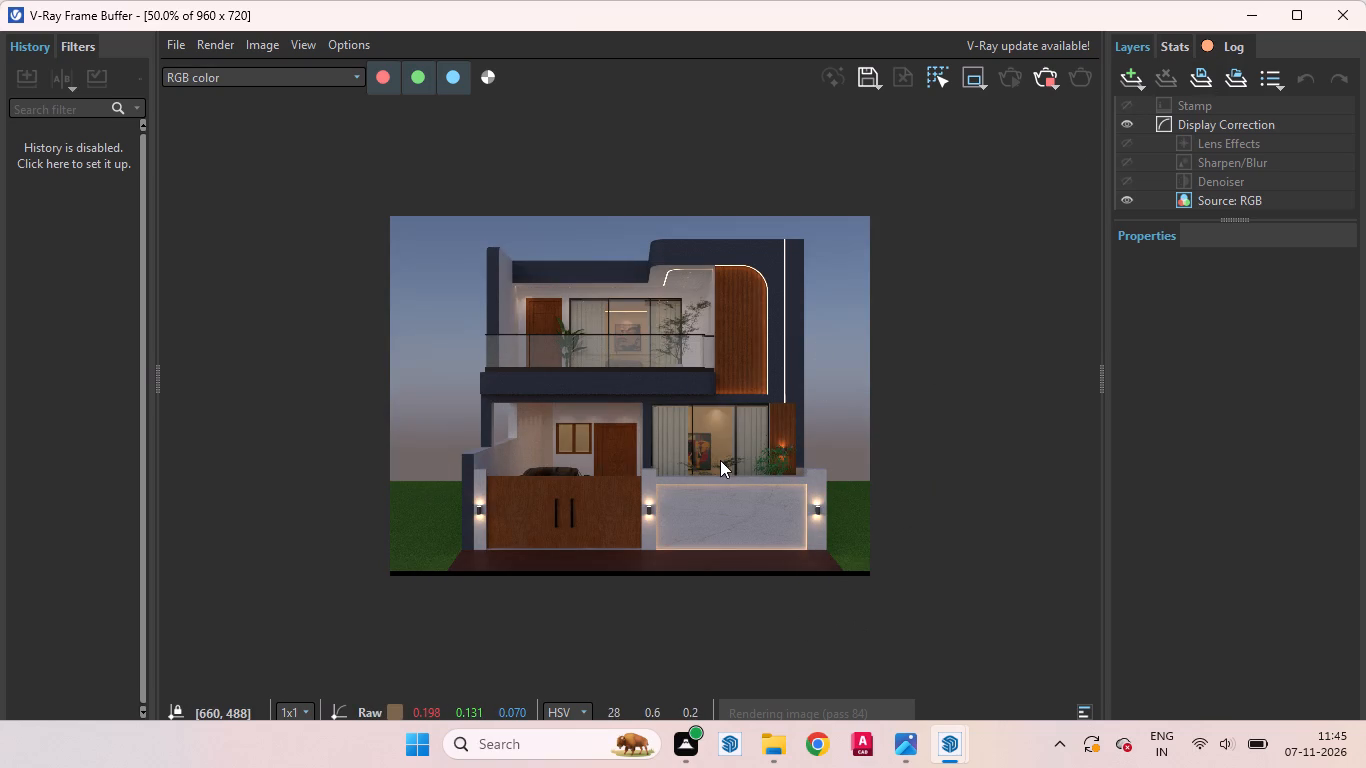
# Examine the rendered facade, wooden gate, wall lamps and illuminated marble boundary wall panel in the frame buffer.
pyautogui.scroll(-1, 809, 446)
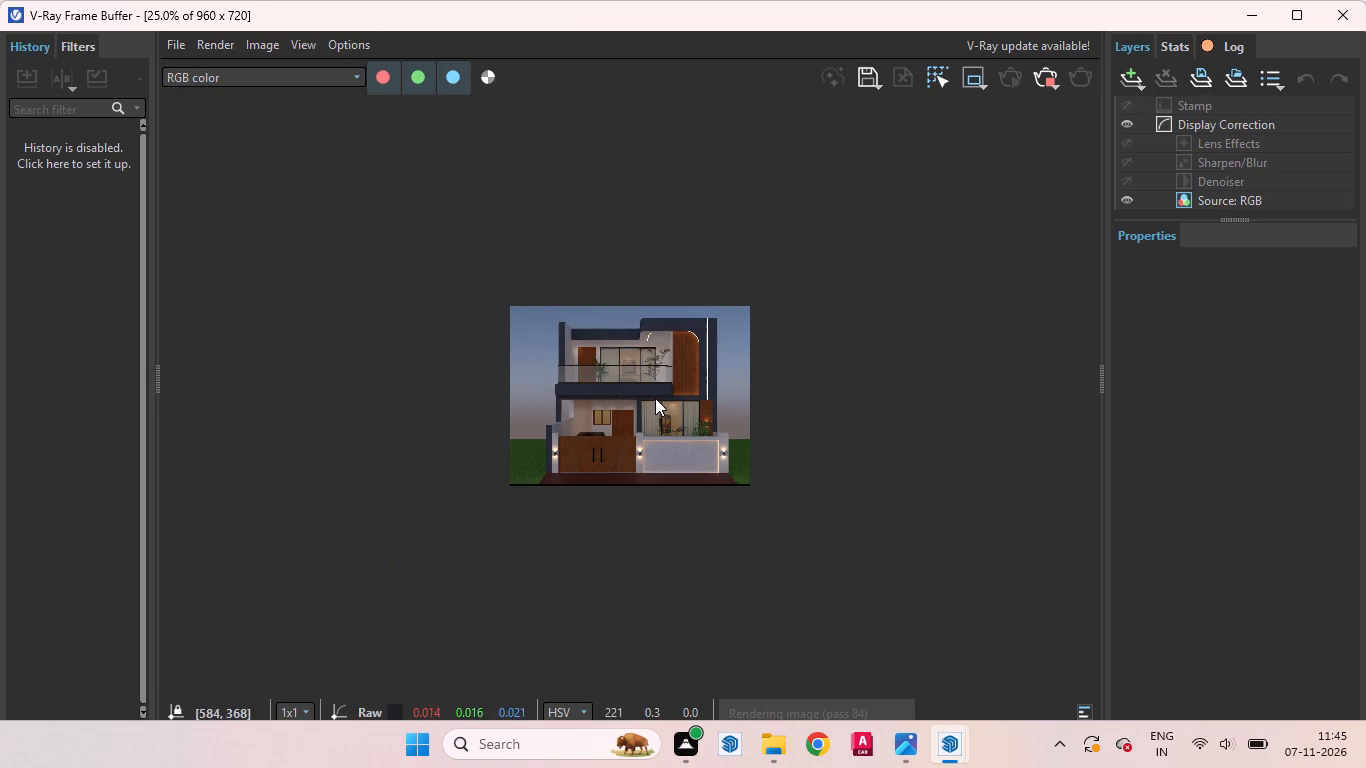
pyautogui.scroll(2, 655, 398)
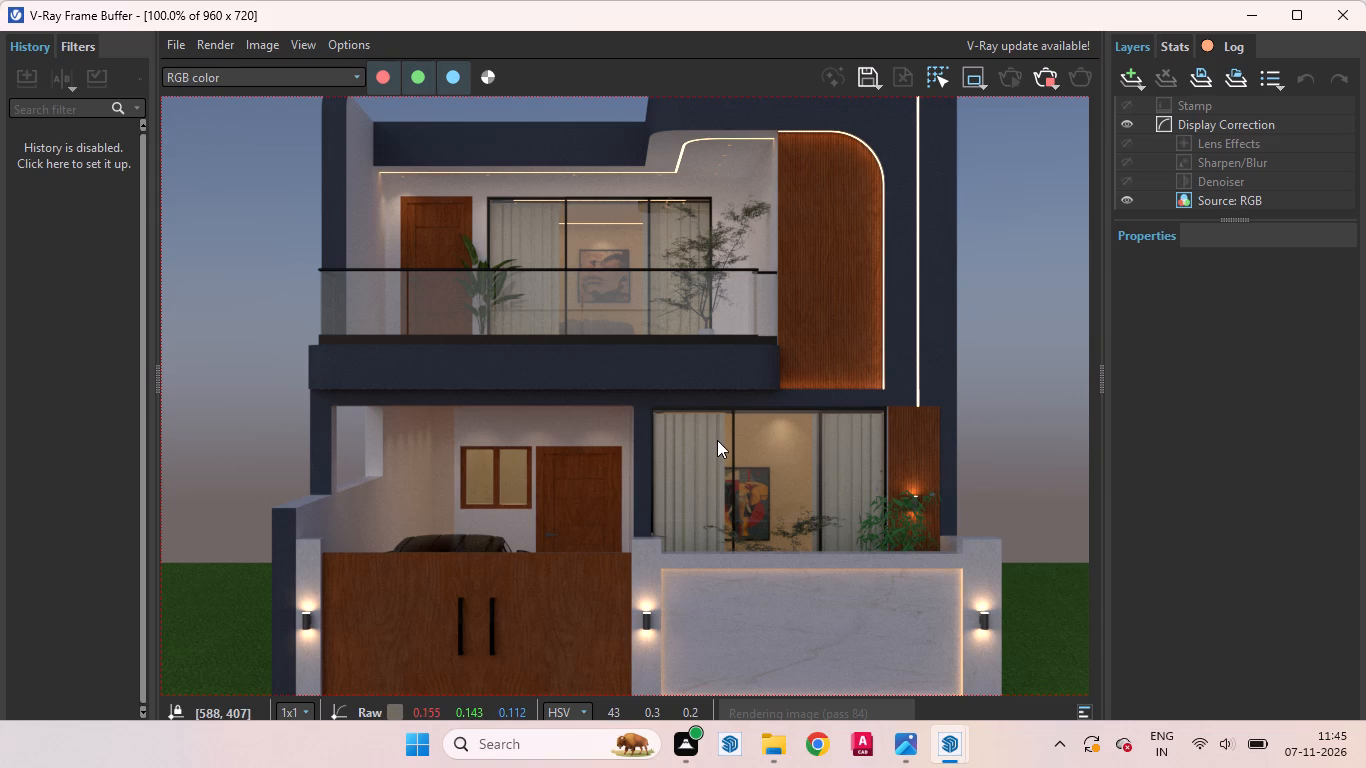
pyautogui.scroll(-1, 755, 460)
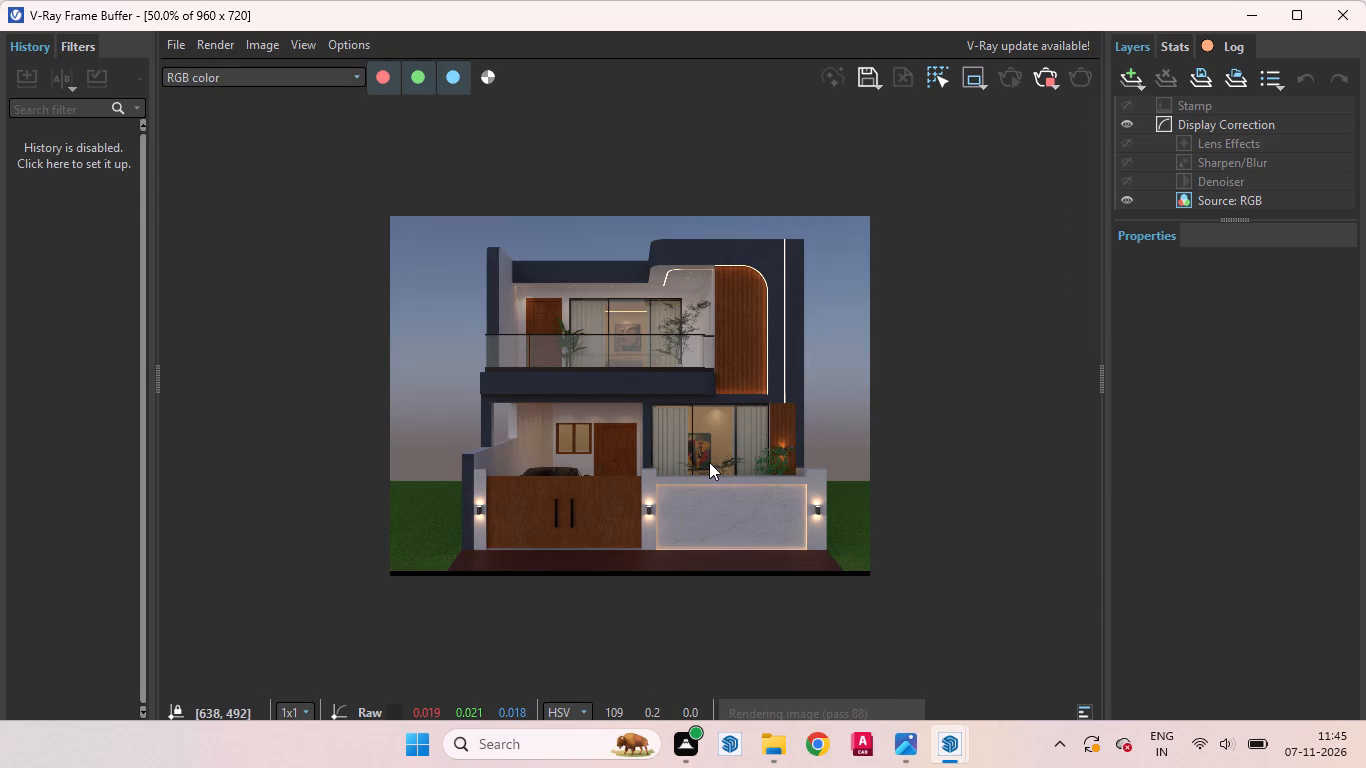
pyautogui.scroll(1, 709, 462)
pyautogui.scroll(-1, 719, 468)
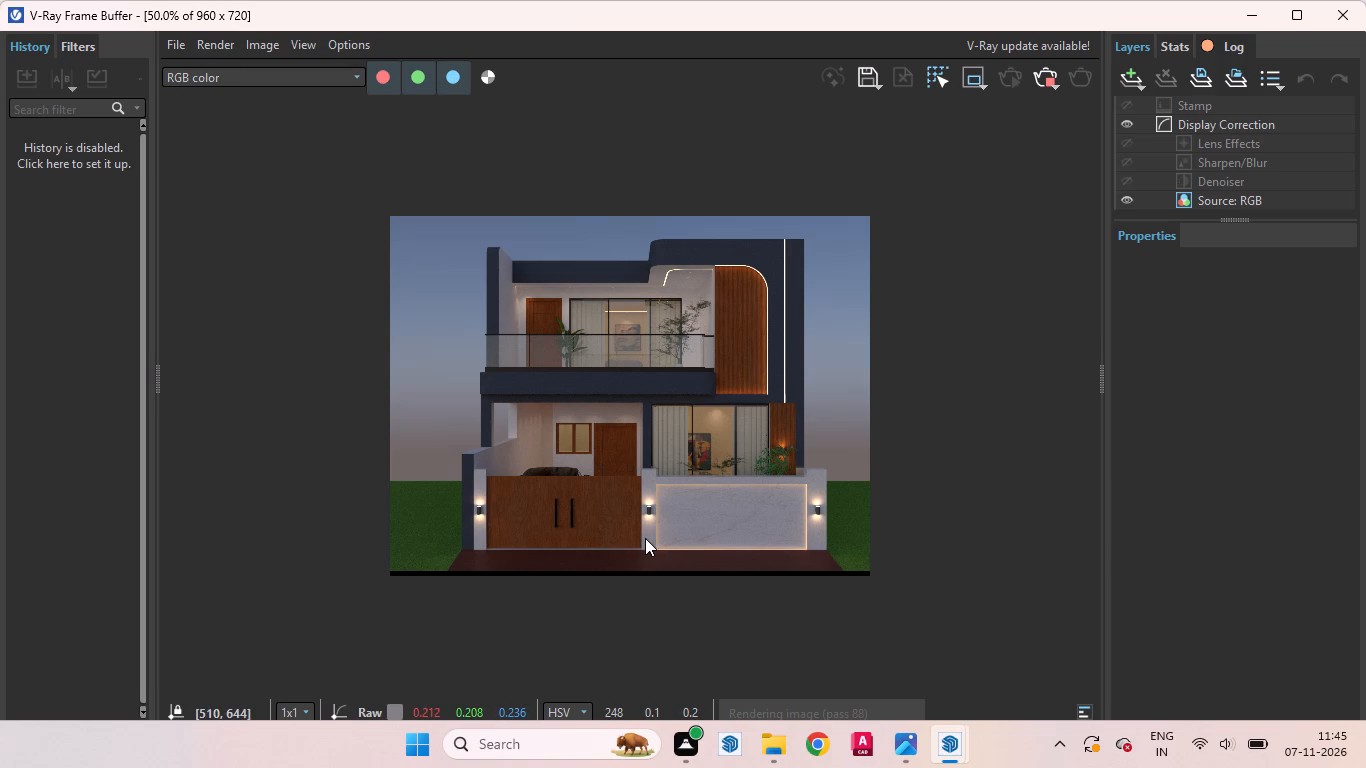
pyautogui.scroll(1, 661, 505)
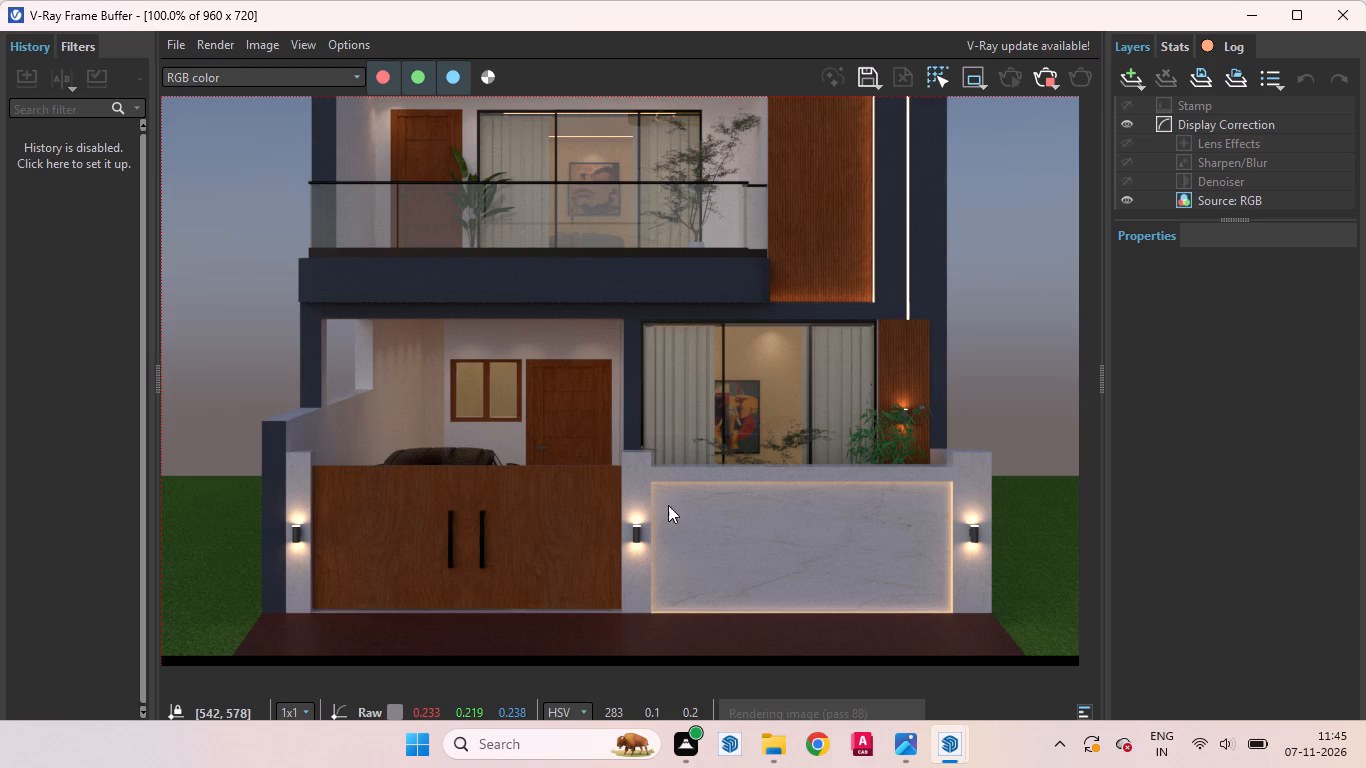
pyautogui.scroll(-1, 794, 547)
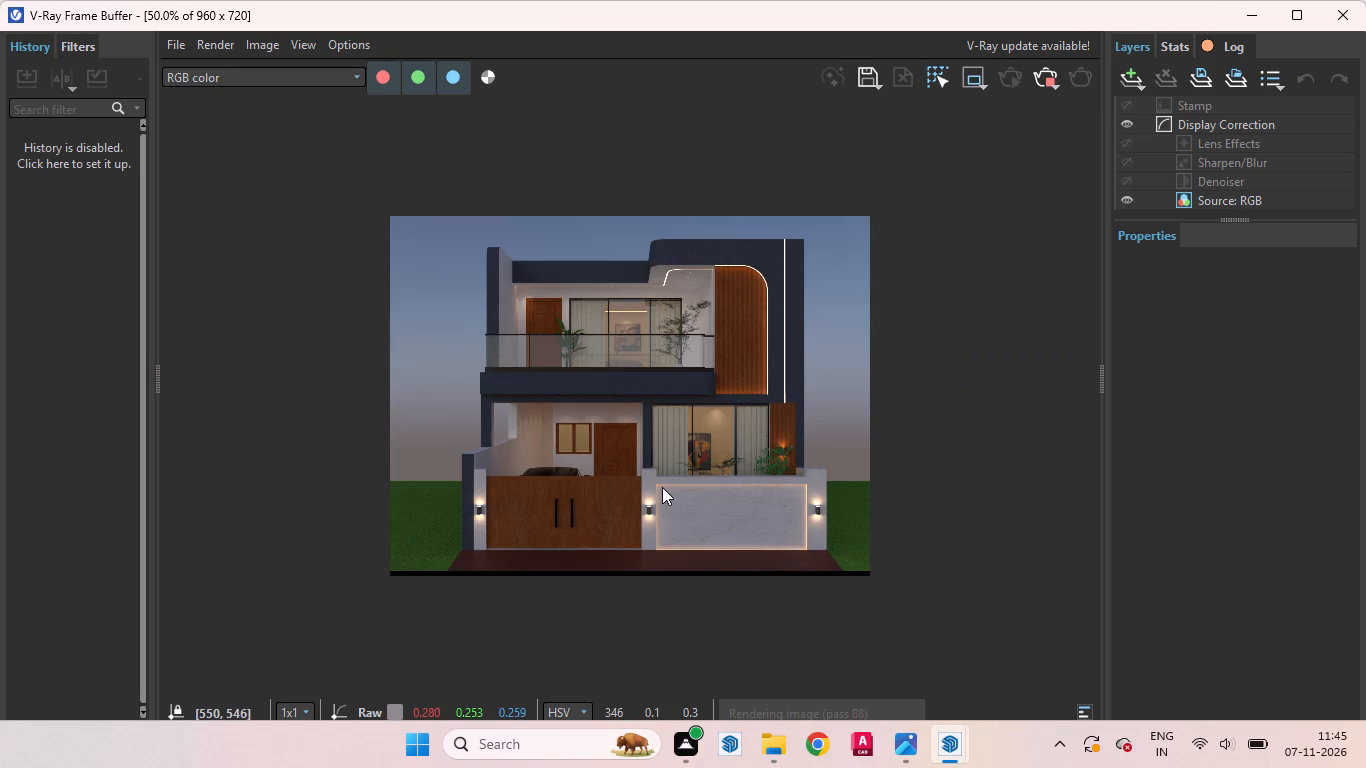
pyautogui.moveTo(657, 485); pyautogui.dragTo(657, 486)
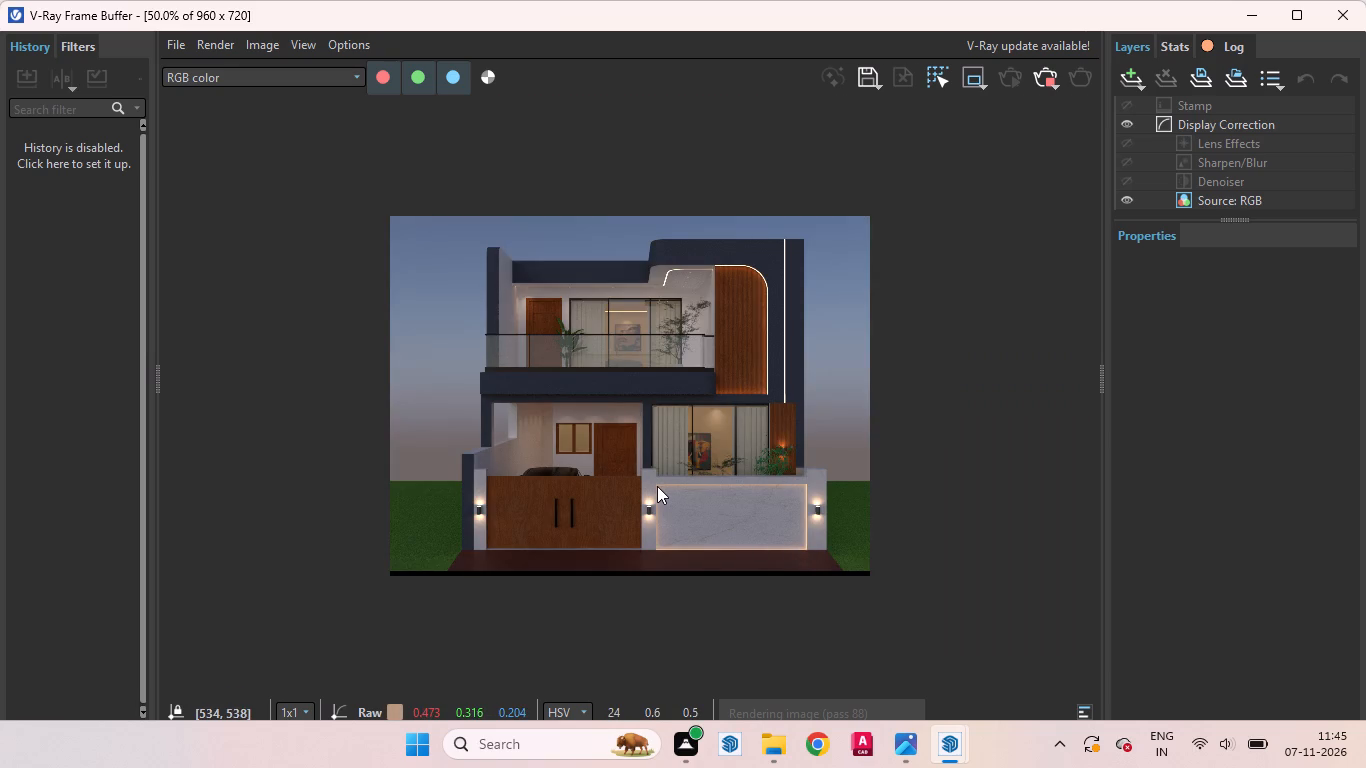
# Examine the render's illuminated marble boundary wall panel, its wall lamps, and the ground-floor window with curtains and painting.
pyautogui.moveTo(657, 486); pyautogui.dragTo(687, 498)
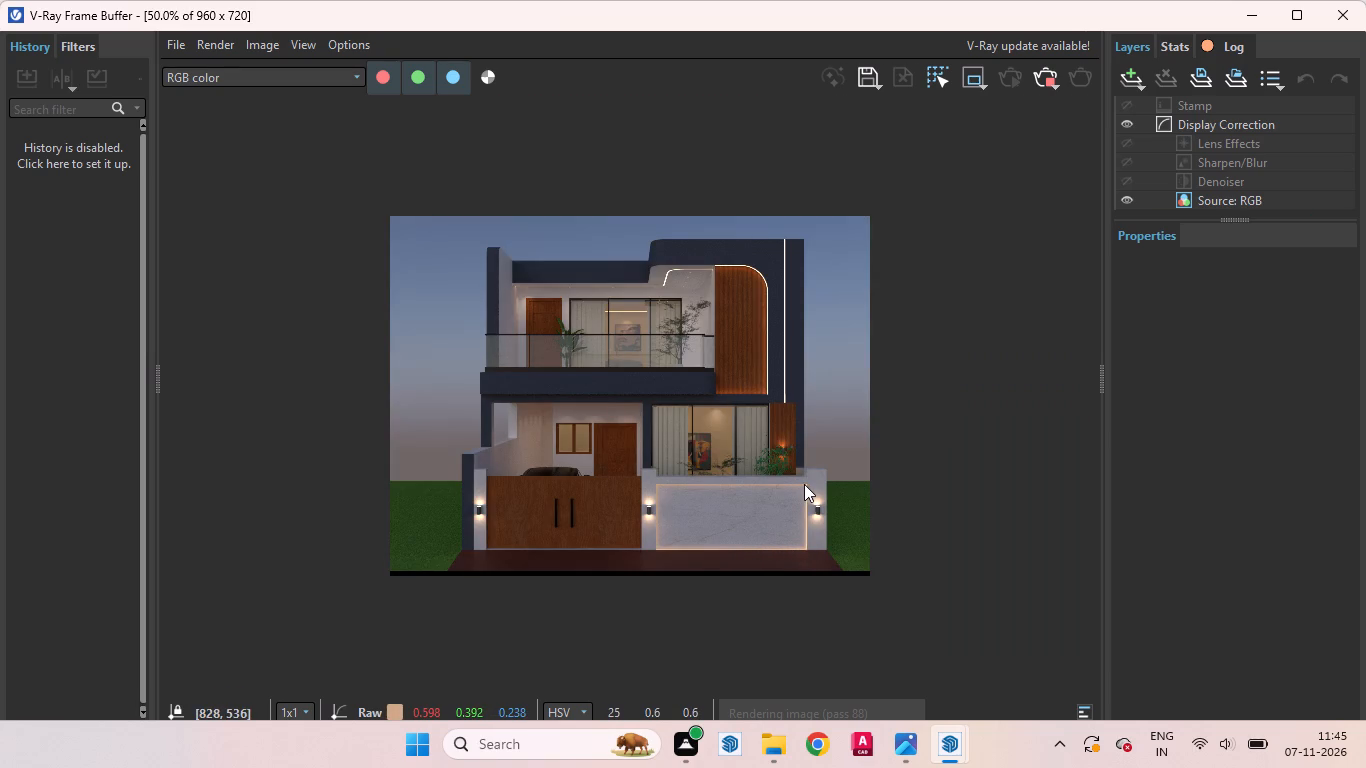
pyautogui.moveTo(807, 485); pyautogui.dragTo(667, 558)
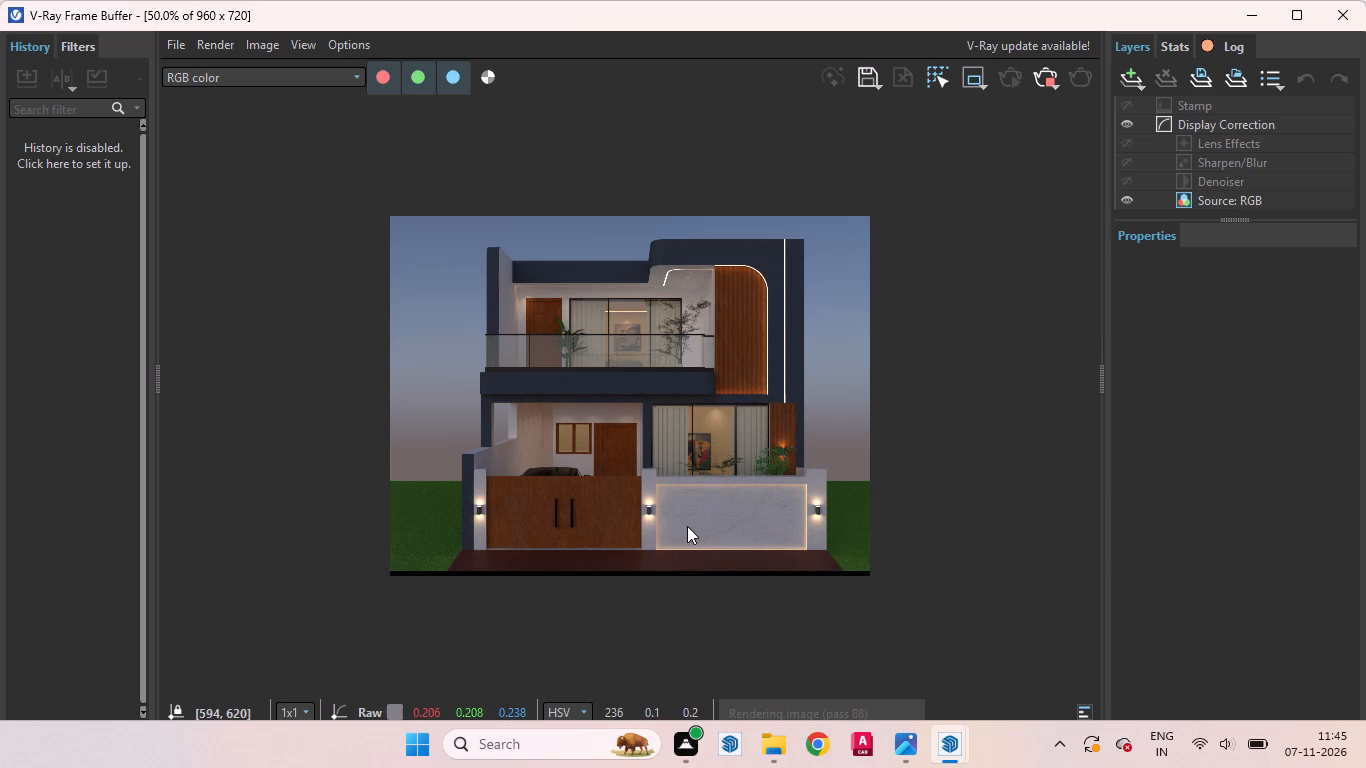
pyautogui.scroll(2, 687, 526)
pyautogui.scroll(-2, 568, 469)
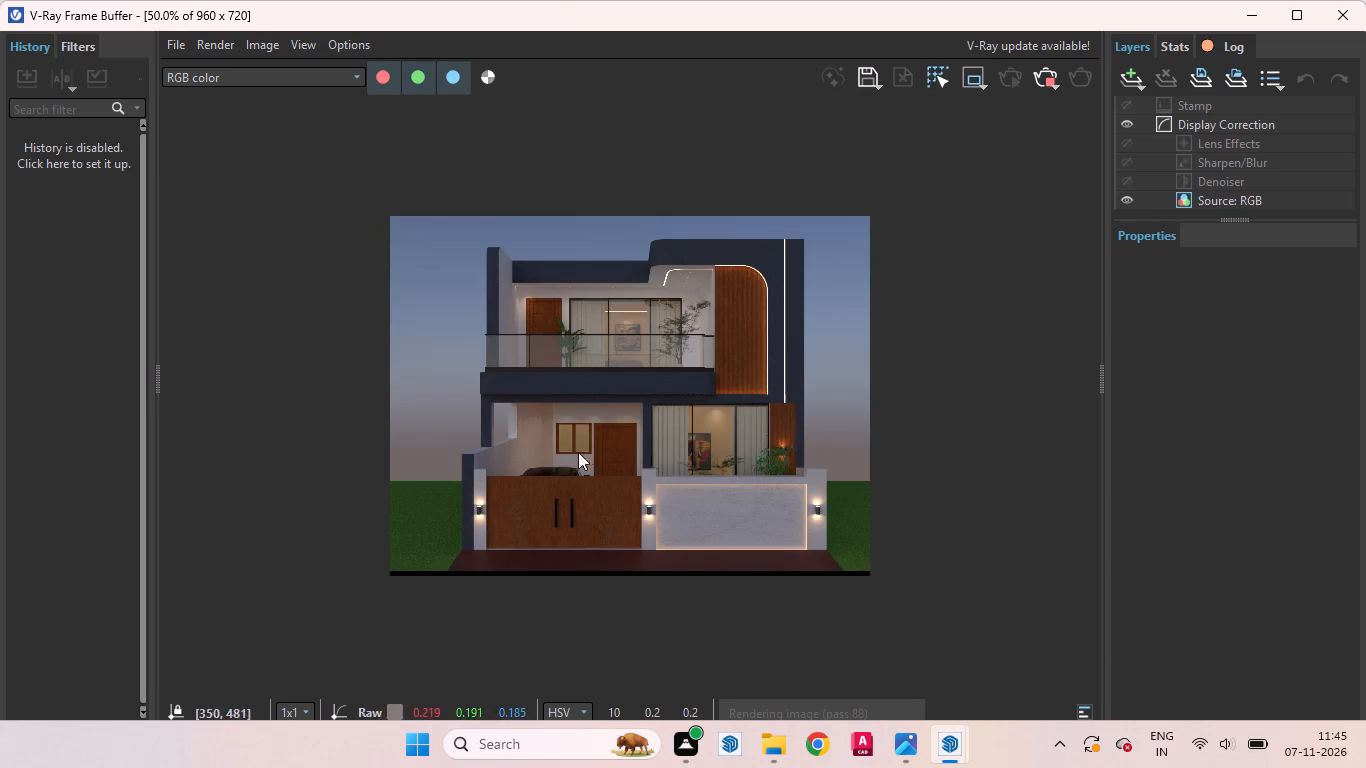
pyautogui.scroll(2, 793, 544)
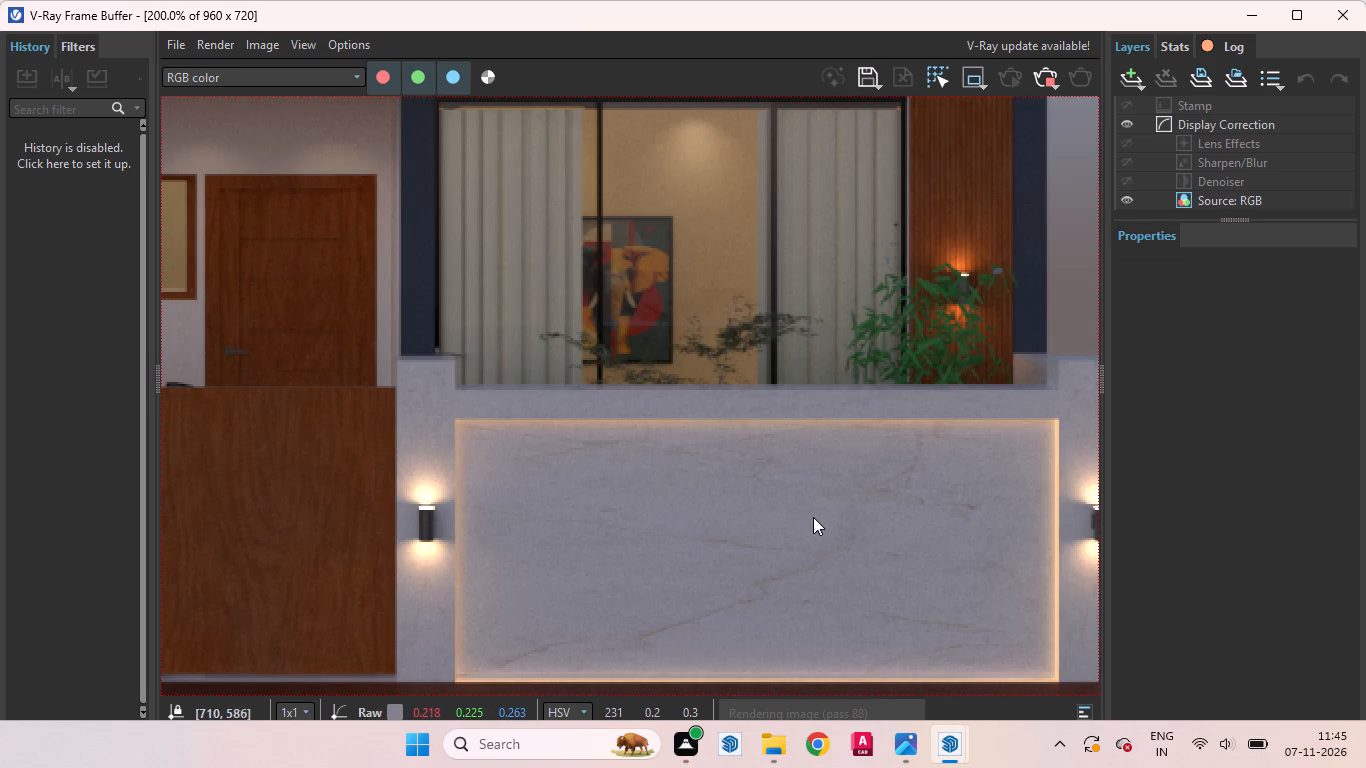
pyautogui.scroll(-2, 732, 480)
pyautogui.scroll(2, 798, 527)
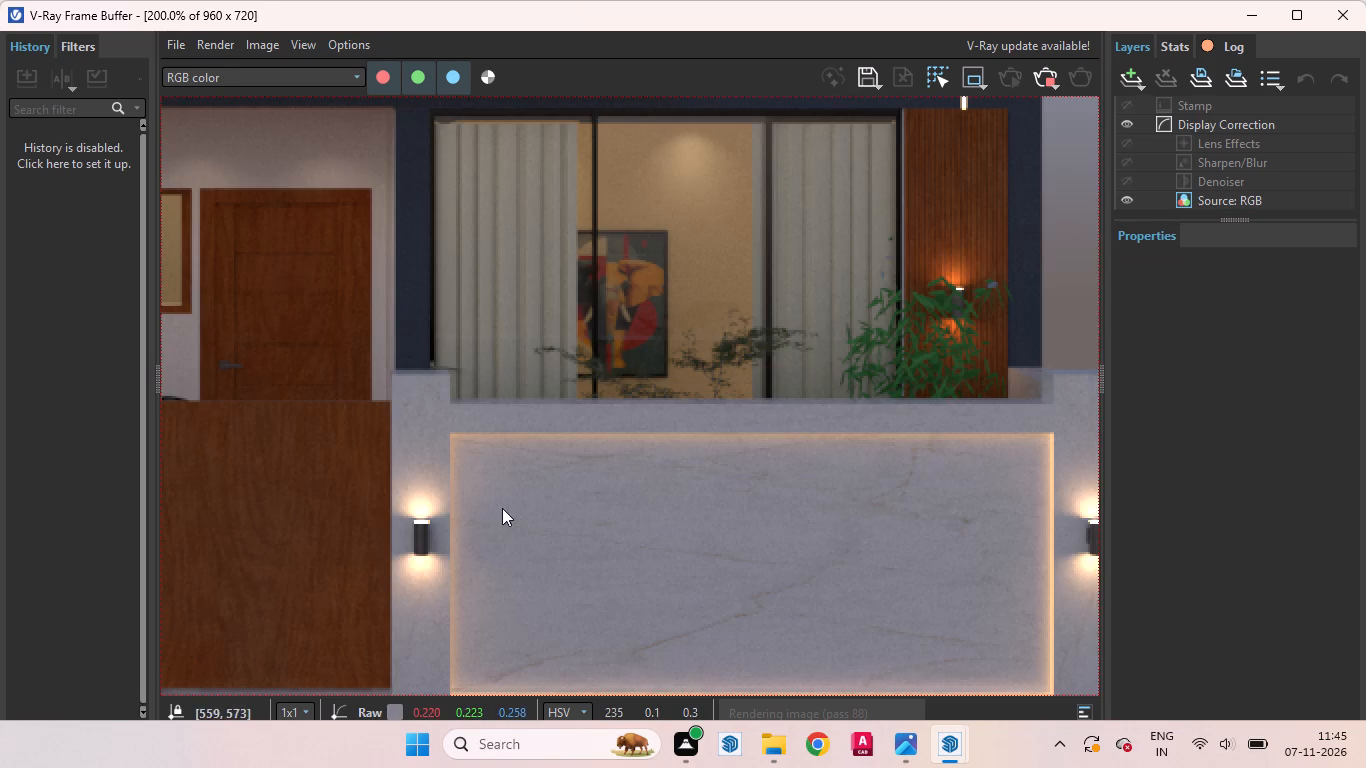
pyautogui.scroll(-2, 500, 508)
pyautogui.scroll(2, 838, 499)
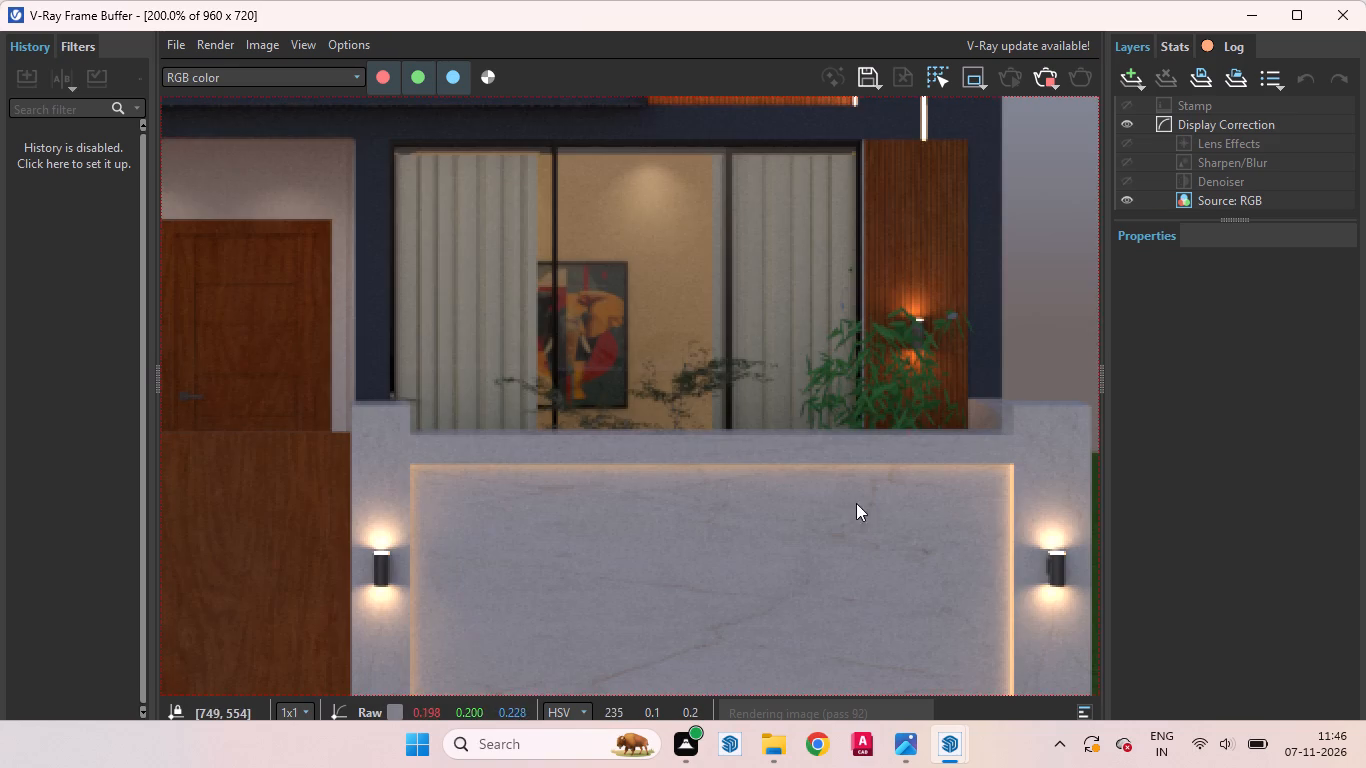
pyautogui.scroll(-2, 612, 503)
pyautogui.scroll(2, 825, 513)
pyautogui.scroll(-1, 663, 494)
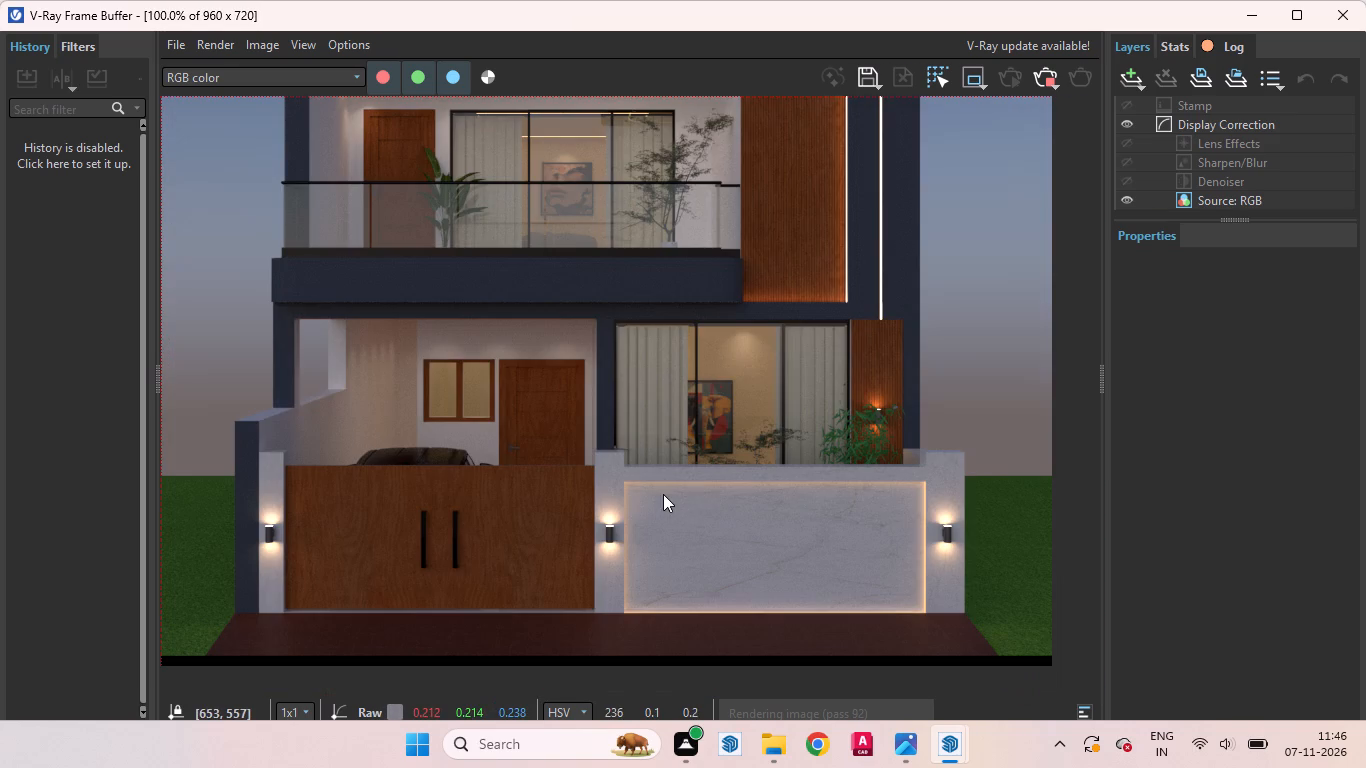
pyautogui.scroll(1, 963, 514)
pyautogui.scroll(-1, 895, 517)
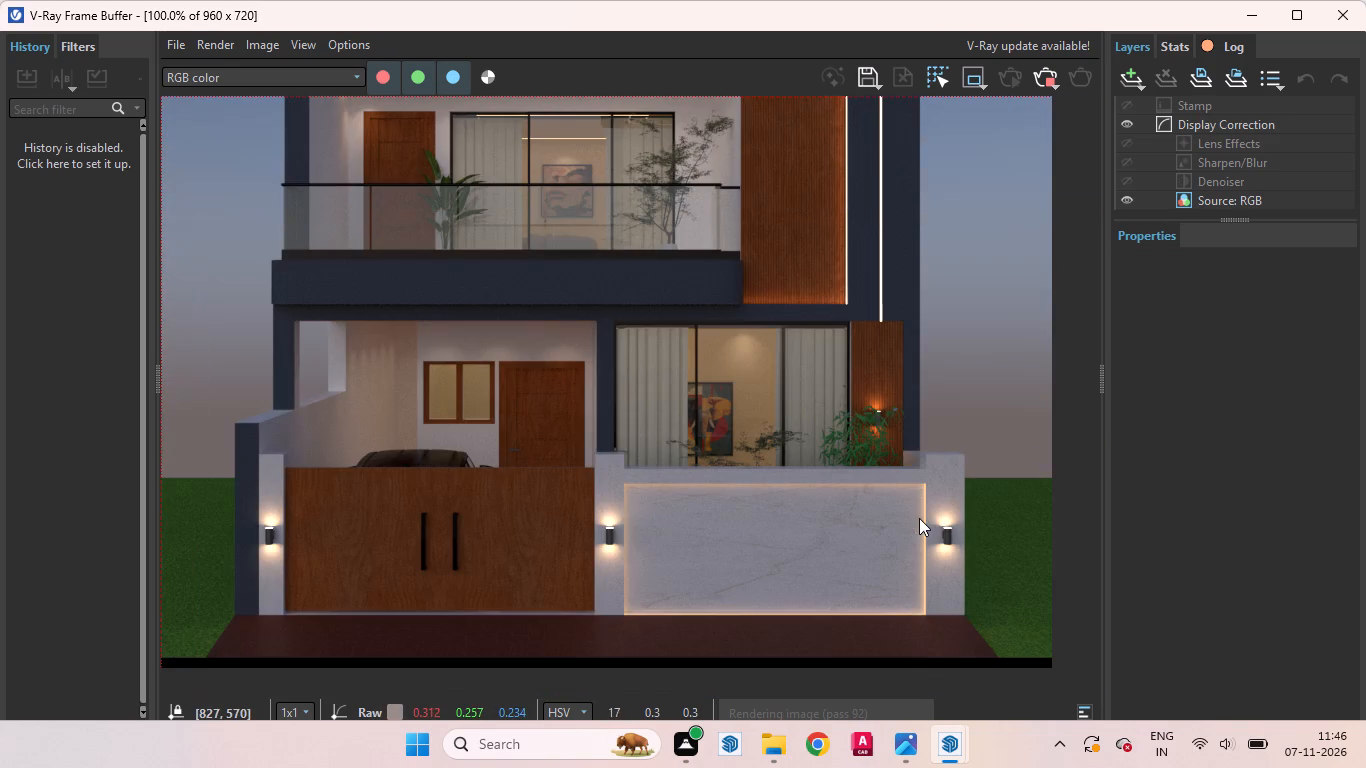
# Examine the full front elevation in the render, comparing the carport, wooden gate, ground-floor window and boundary wall lighting.
pyautogui.scroll(-2, 715, 534)
pyautogui.scroll(1, 523, 457)
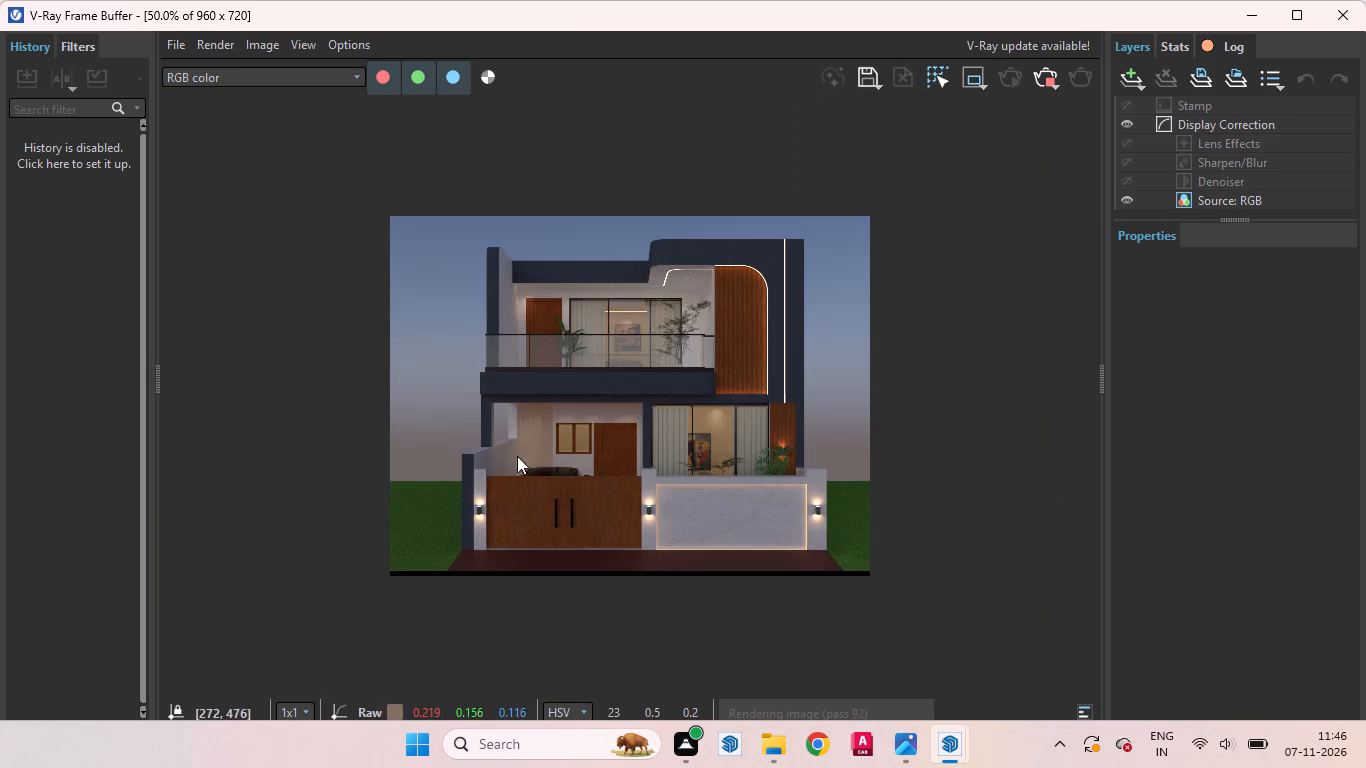
pyautogui.scroll(1, 471, 498)
pyautogui.scroll(-1, 733, 564)
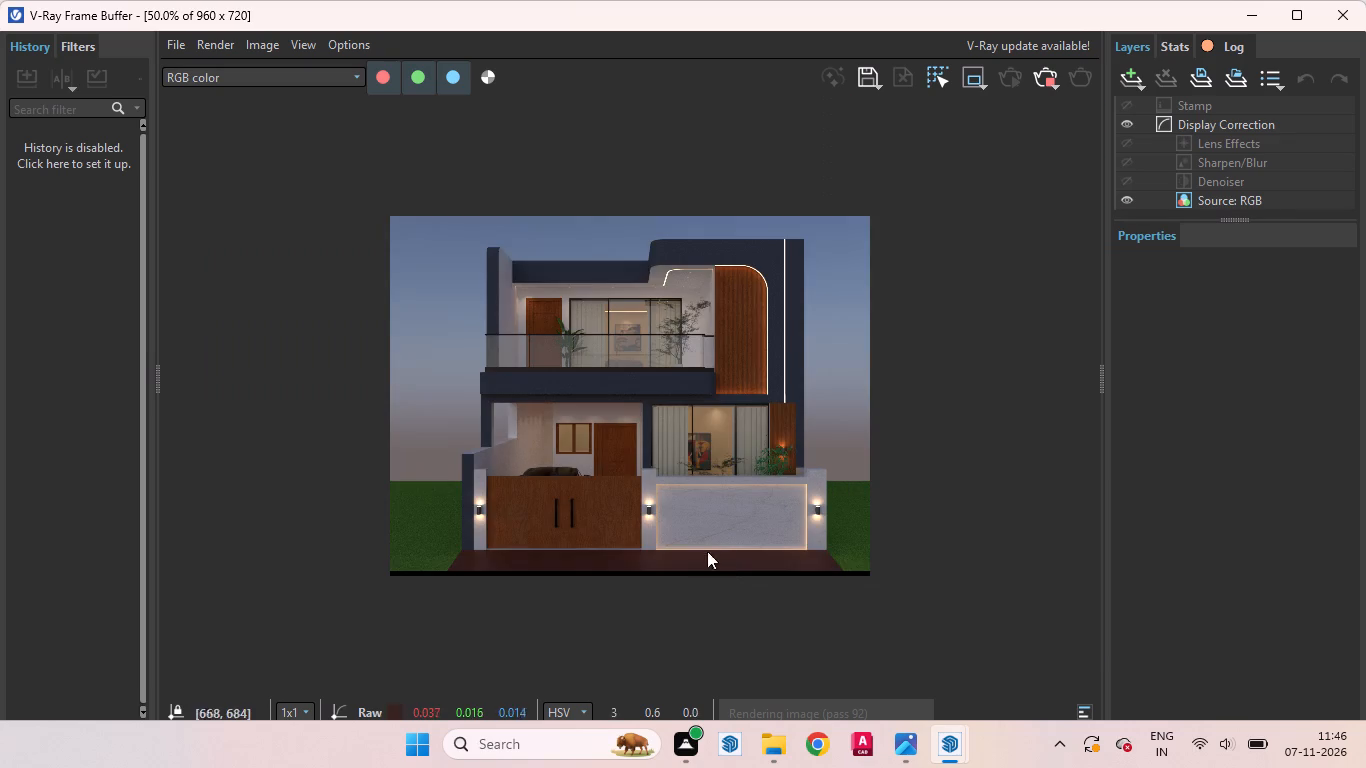
pyautogui.scroll(1, 498, 416)
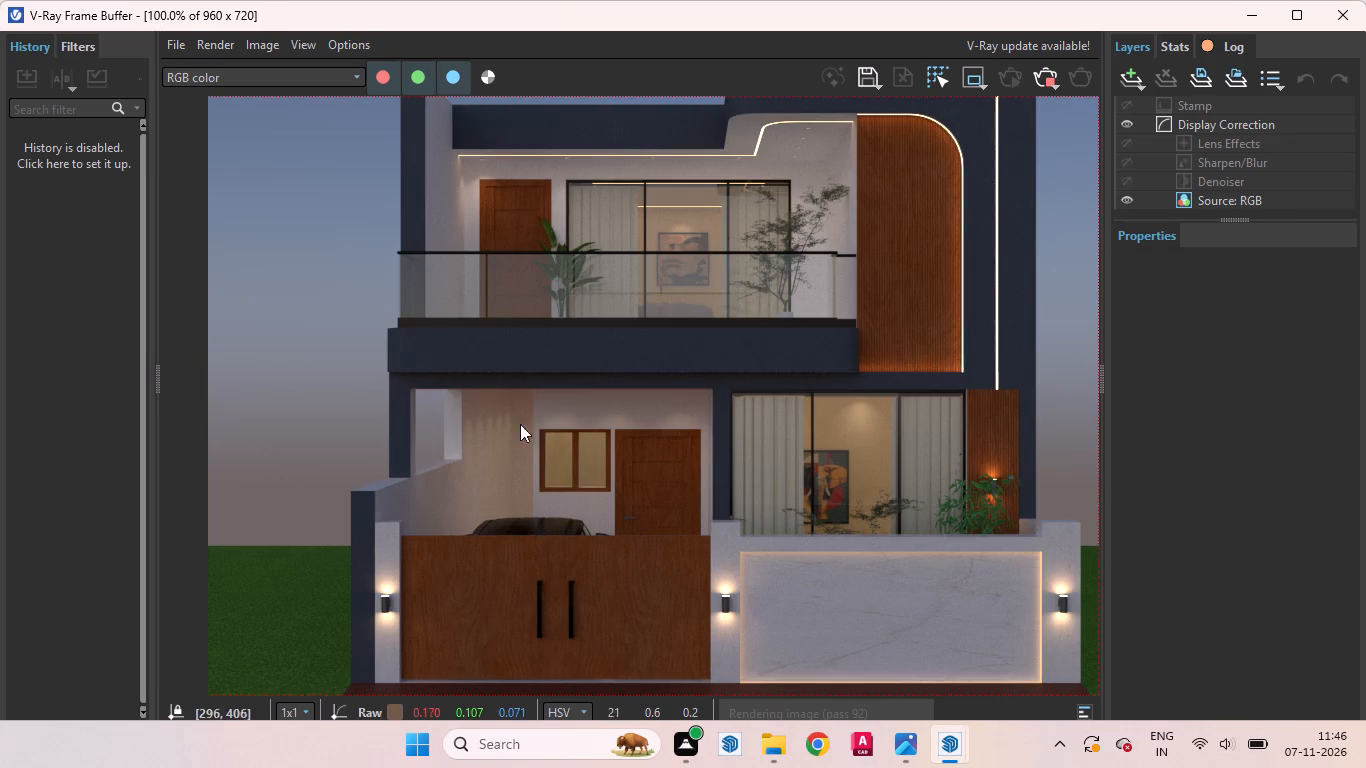
pyautogui.scroll(-1, 593, 459)
pyautogui.scroll(1, 488, 405)
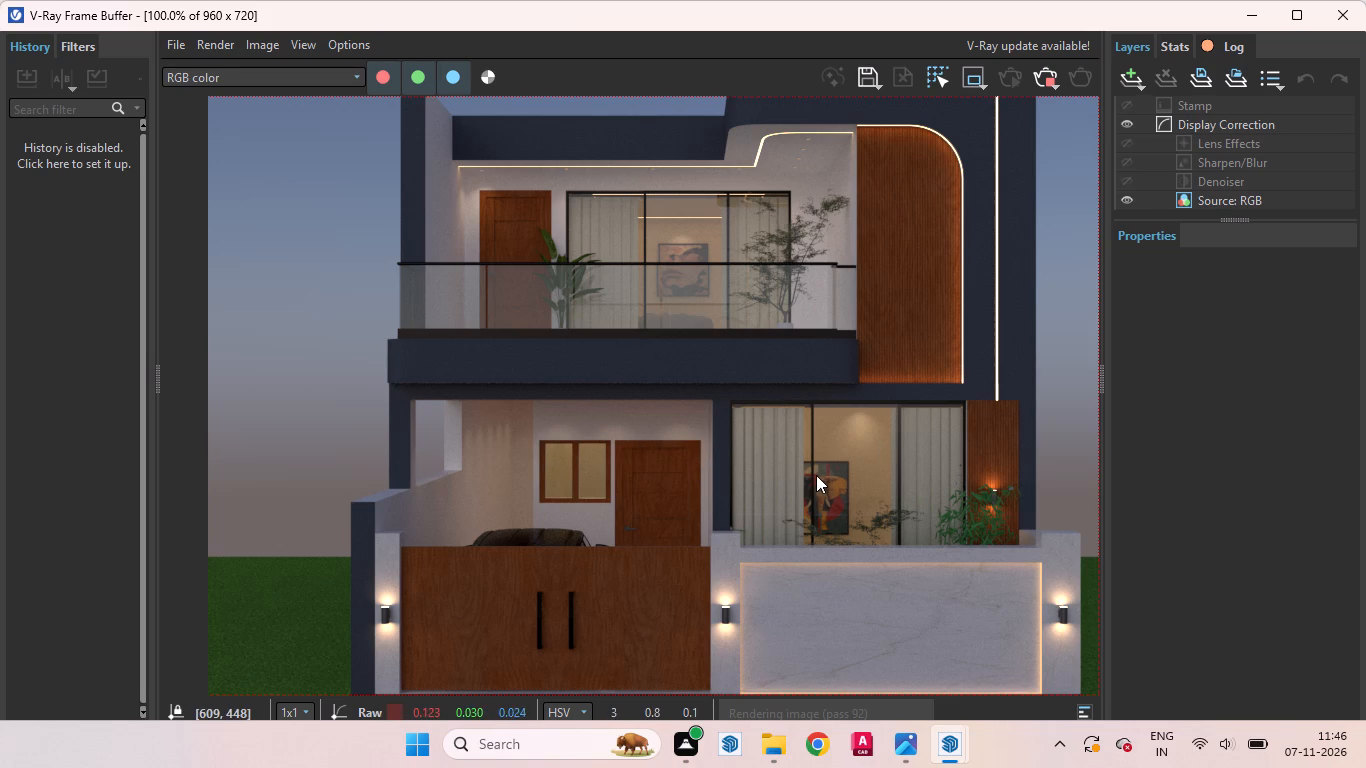
pyautogui.scroll(-1, 885, 490)
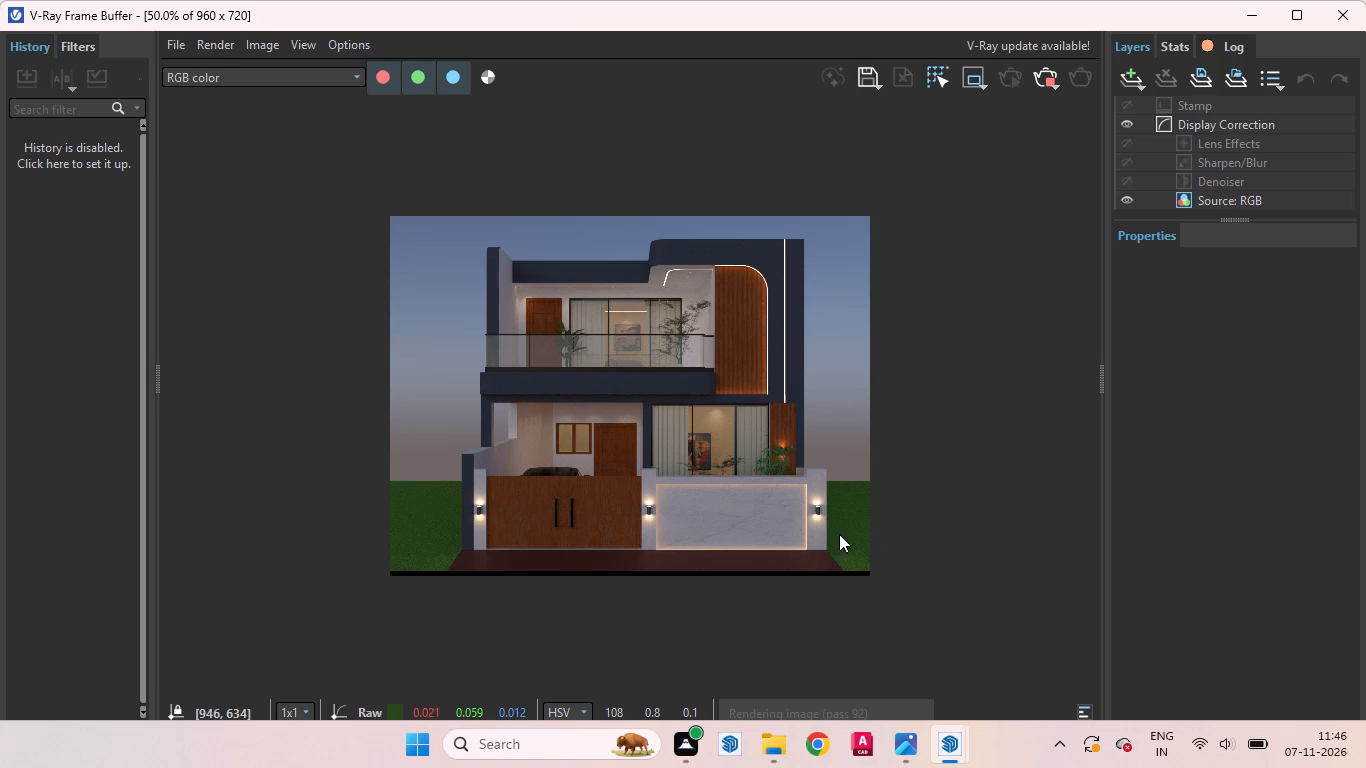
pyautogui.scroll(1, 783, 517)
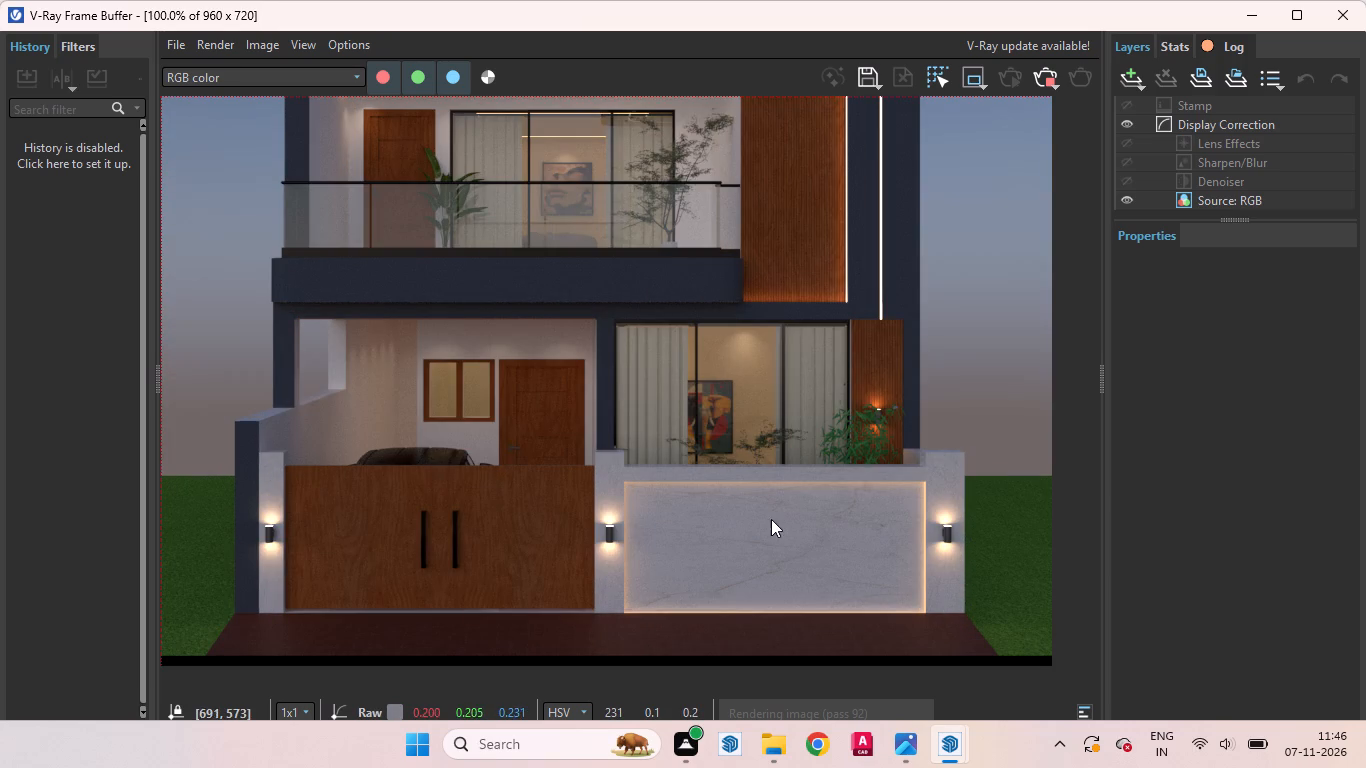
pyautogui.scroll(-1, 926, 562)
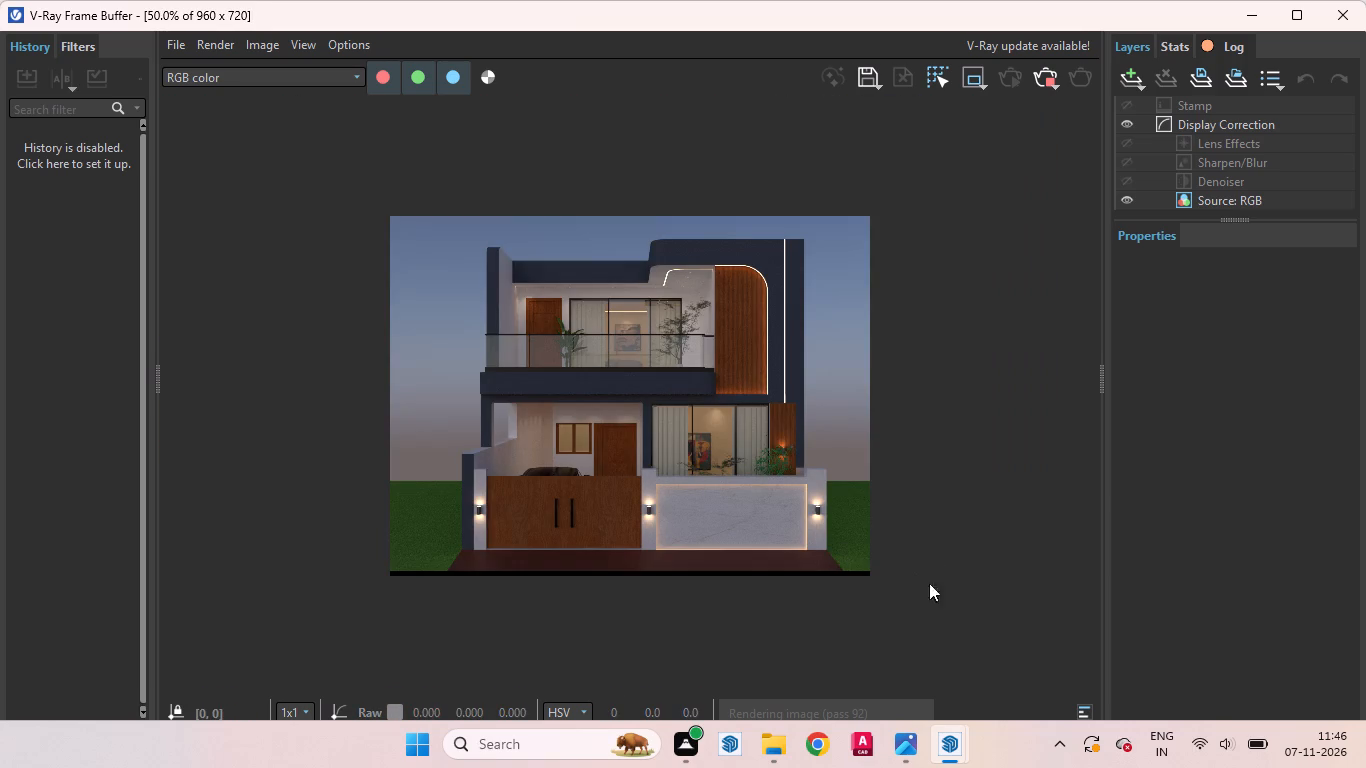
pyautogui.scroll(1, 621, 440)
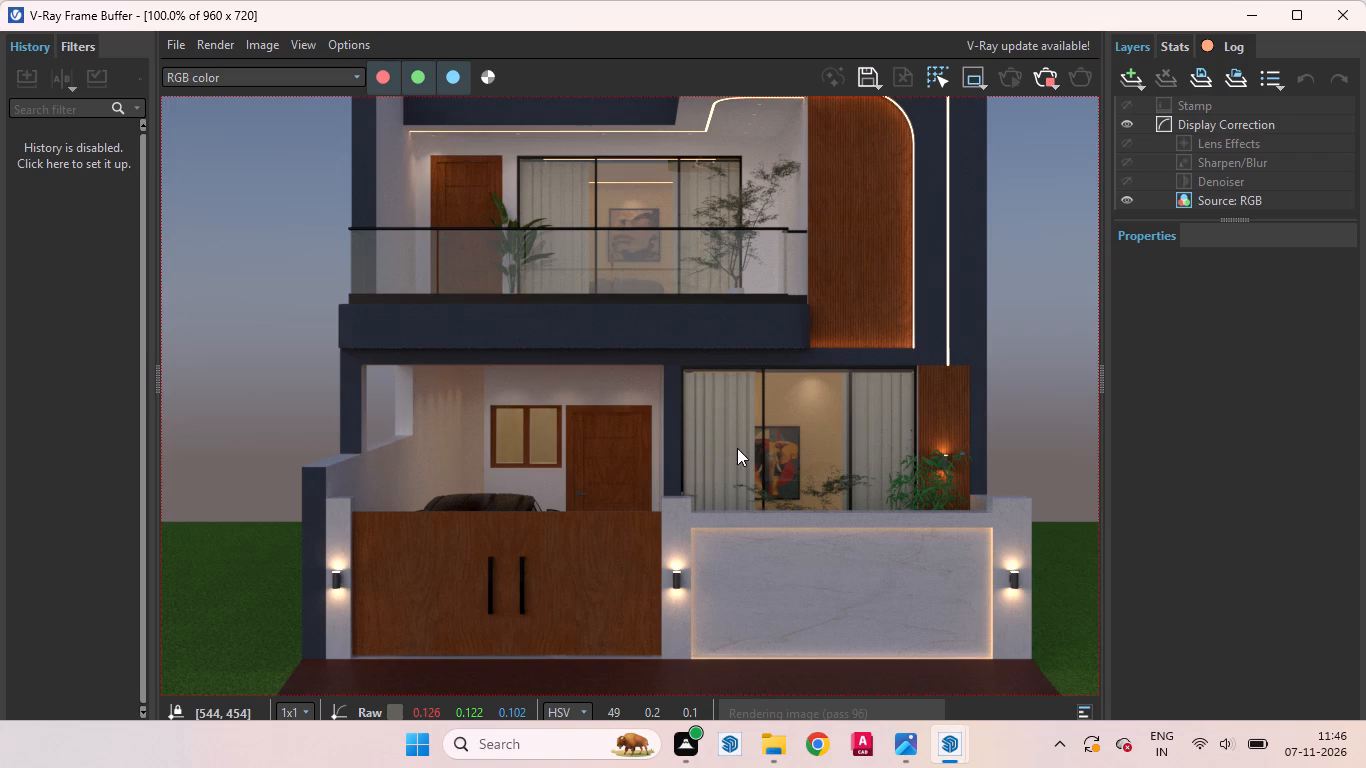
pyautogui.scroll(-1, 740, 450)
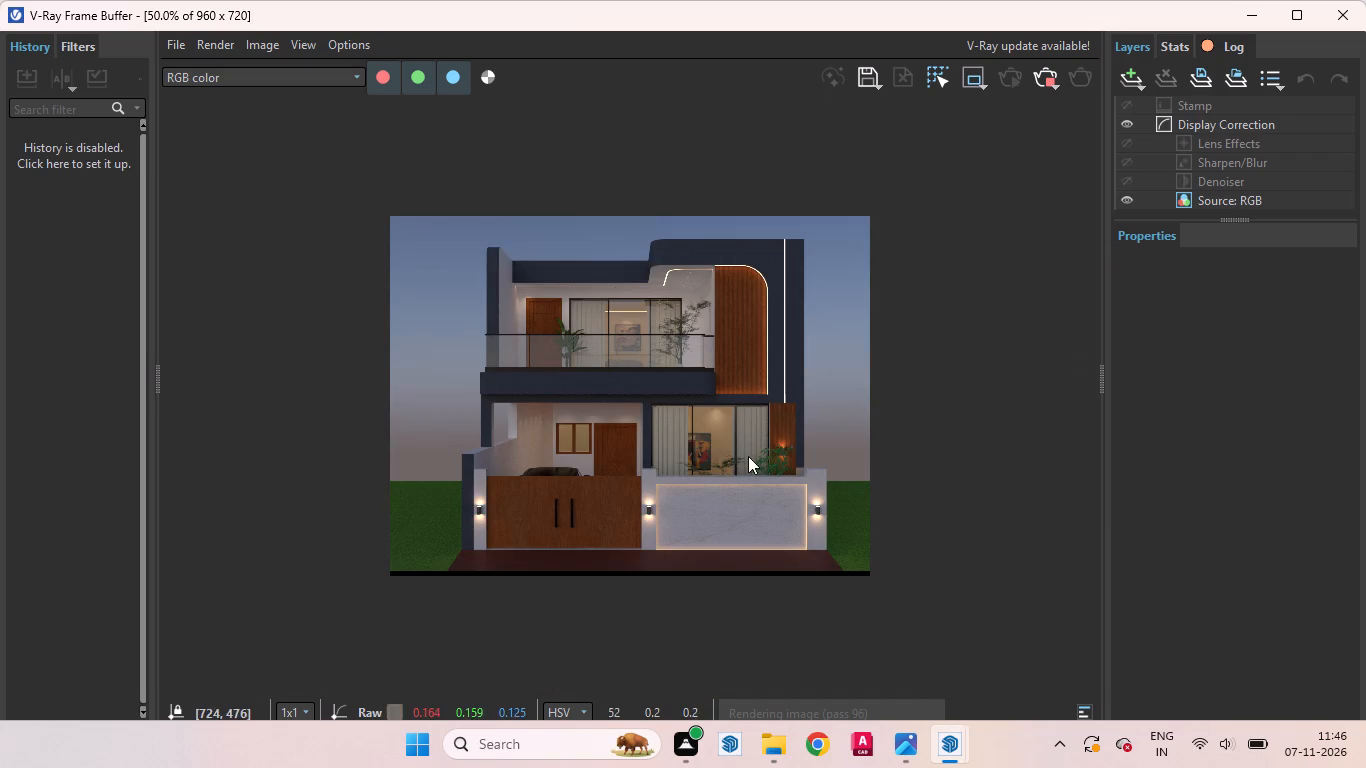
pyautogui.scroll(-1, 850, 487)
pyautogui.scroll(2, 744, 475)
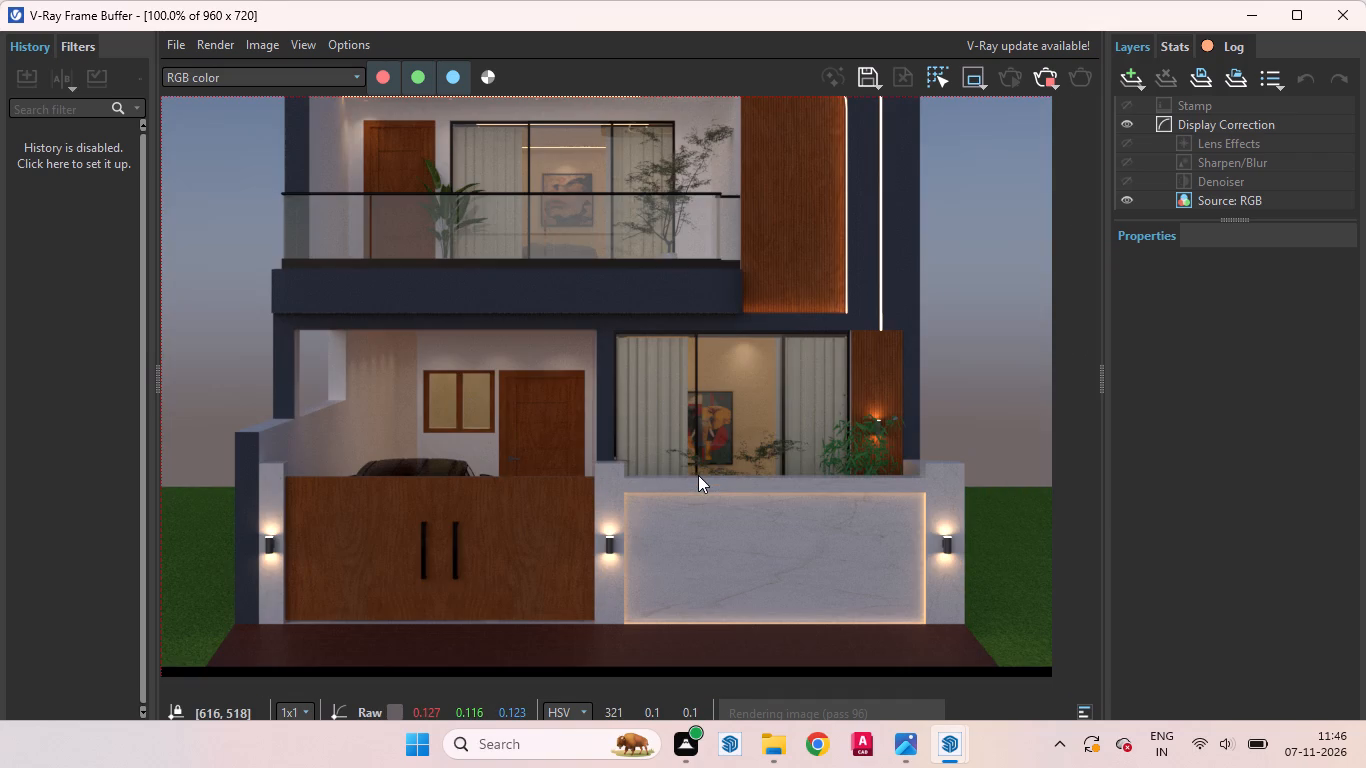
pyautogui.scroll(-1, 784, 479)
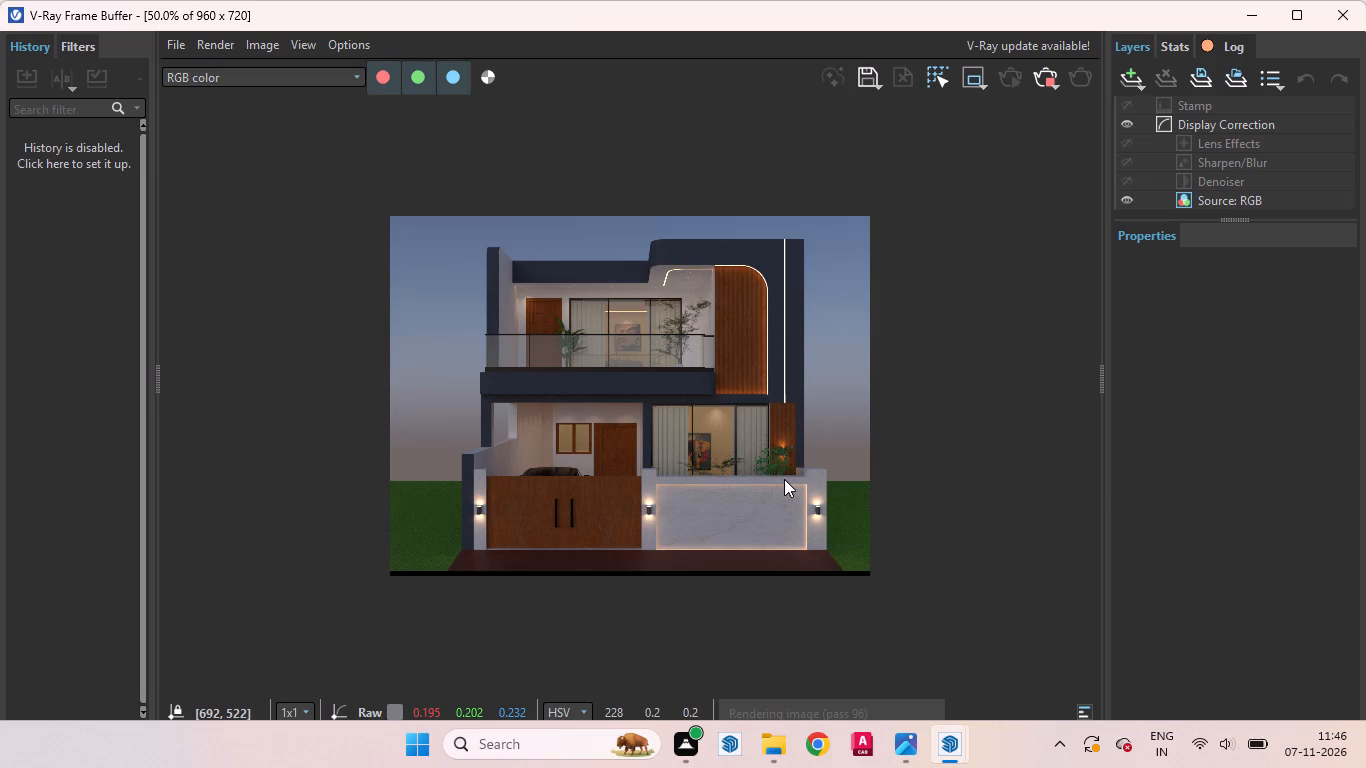
pyautogui.scroll(-1, 864, 512)
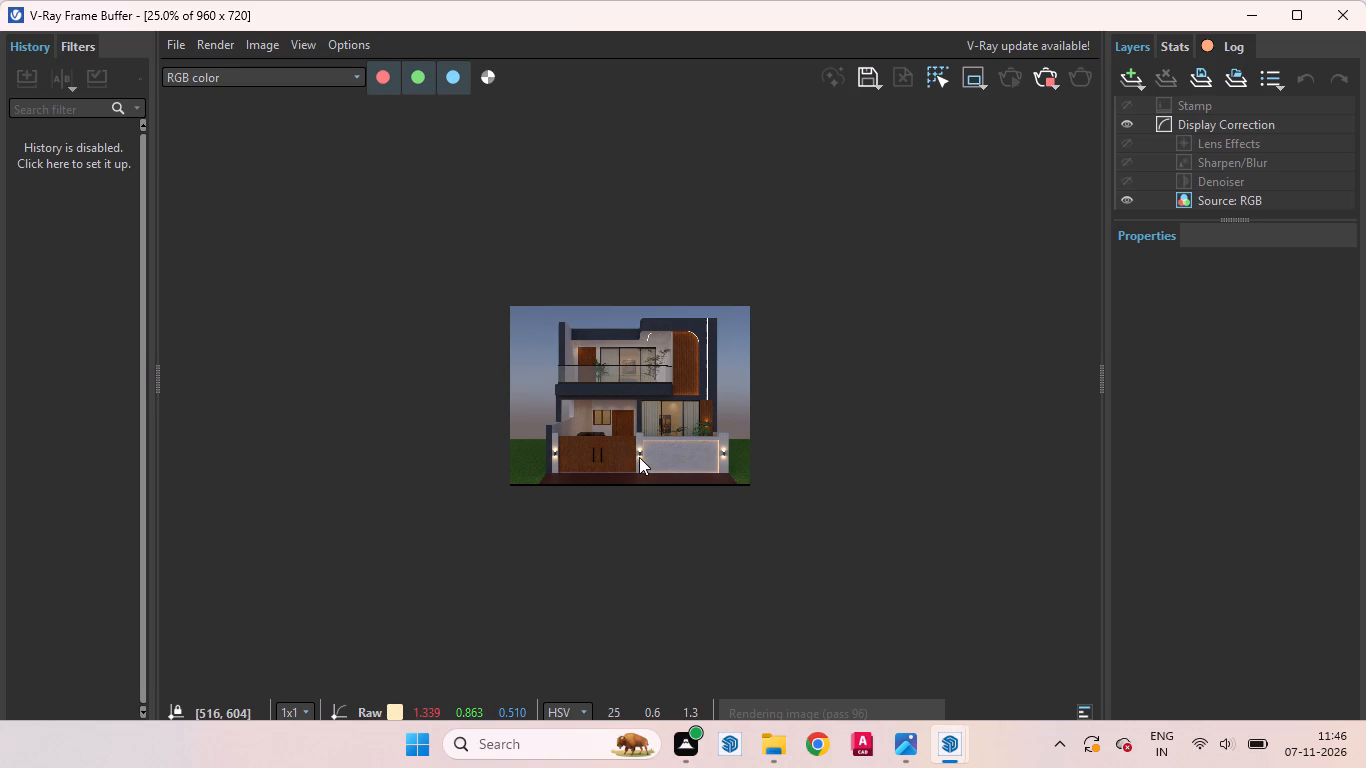
pyautogui.scroll(1, 639, 457)
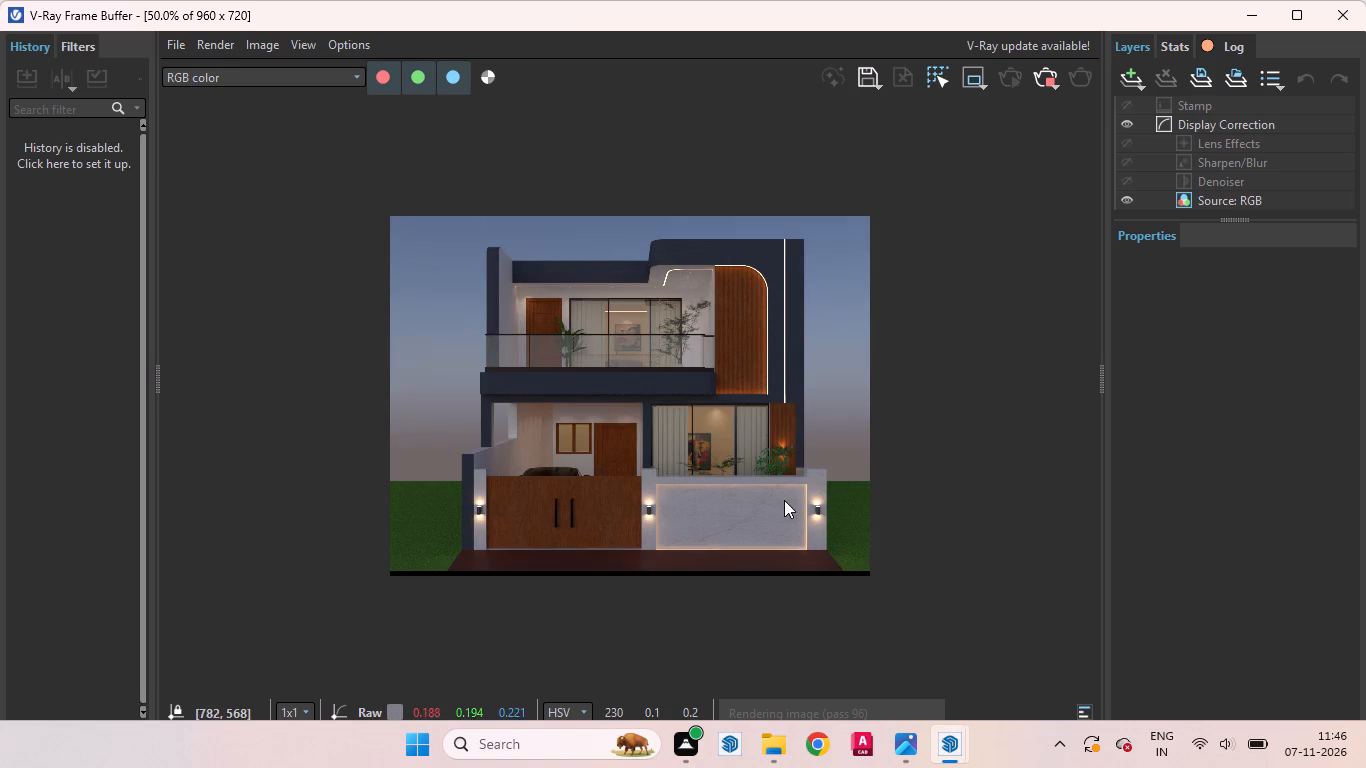
pyautogui.scroll(-1, 787, 500)
pyautogui.scroll(1, 689, 460)
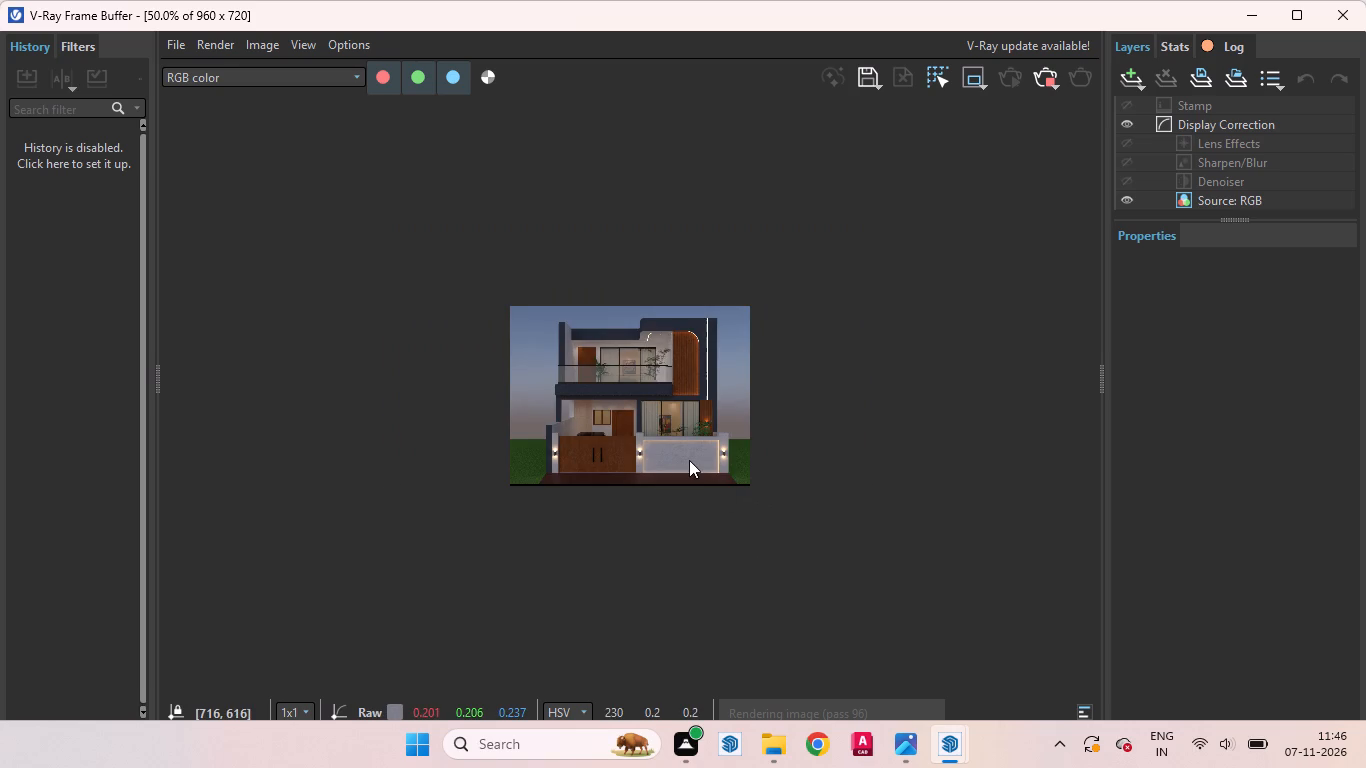
# Examine the render's upper facade, including the curved wood-slat panel, its light strip and the vertical light line.
pyautogui.scroll(1, 443, 310)
pyautogui.scroll(-1, 859, 298)
pyautogui.scroll(2, 770, 270)
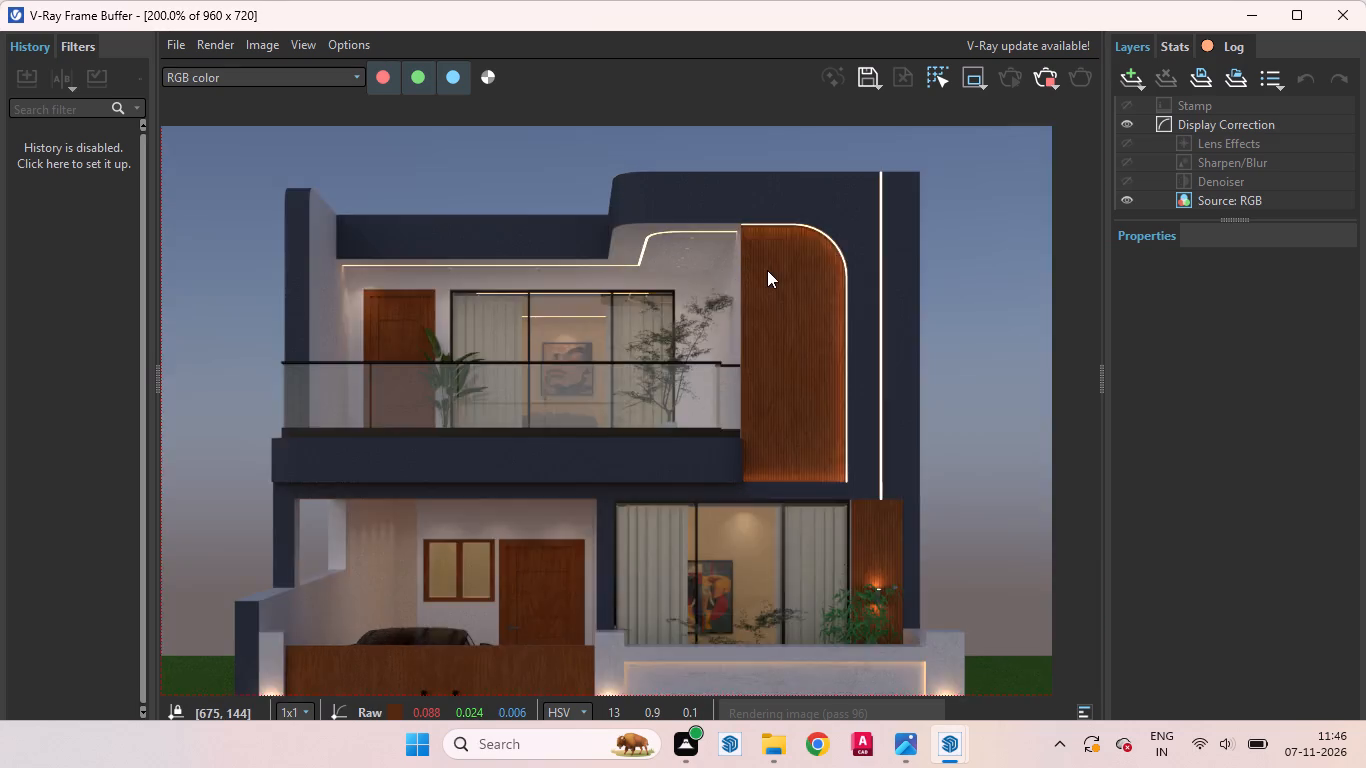
pyautogui.scroll(1, 767, 270)
pyautogui.scroll(-2, 770, 268)
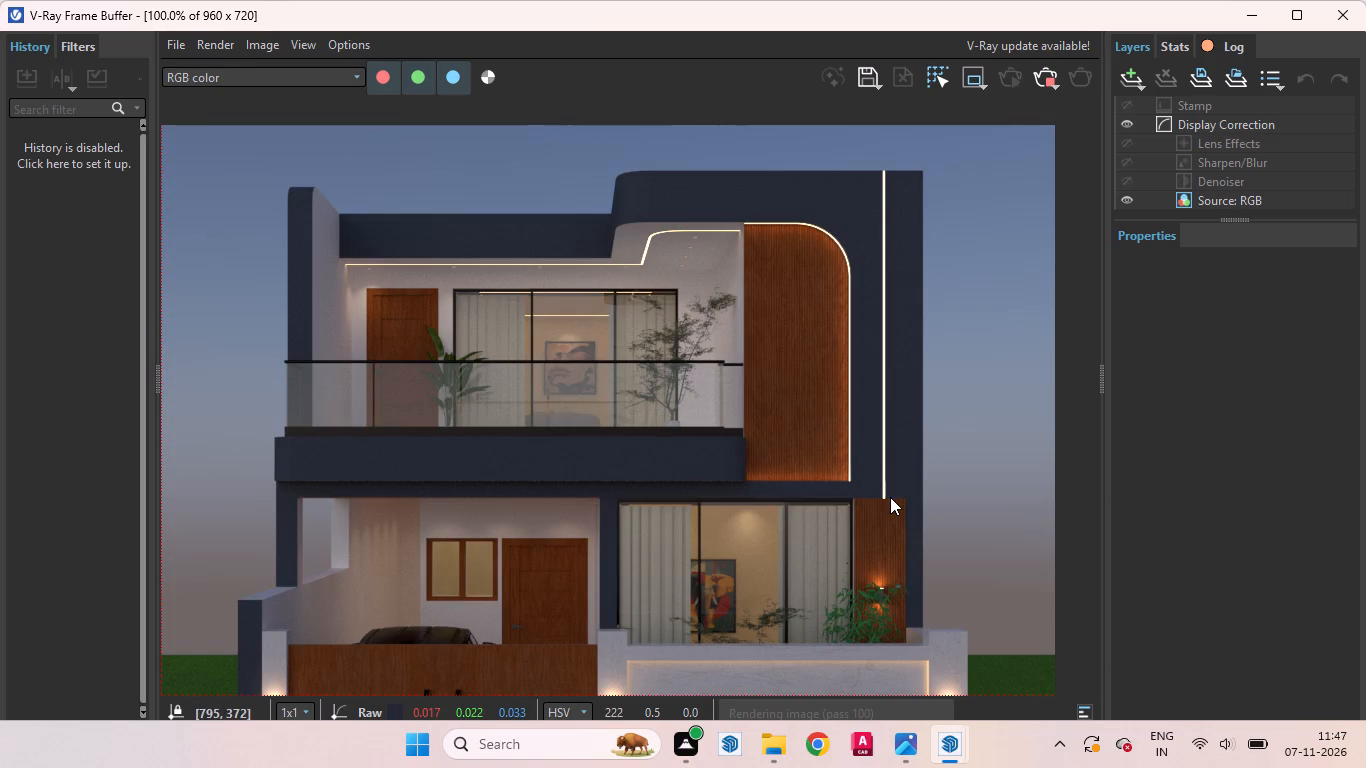
pyautogui.scroll(-1, 865, 498)
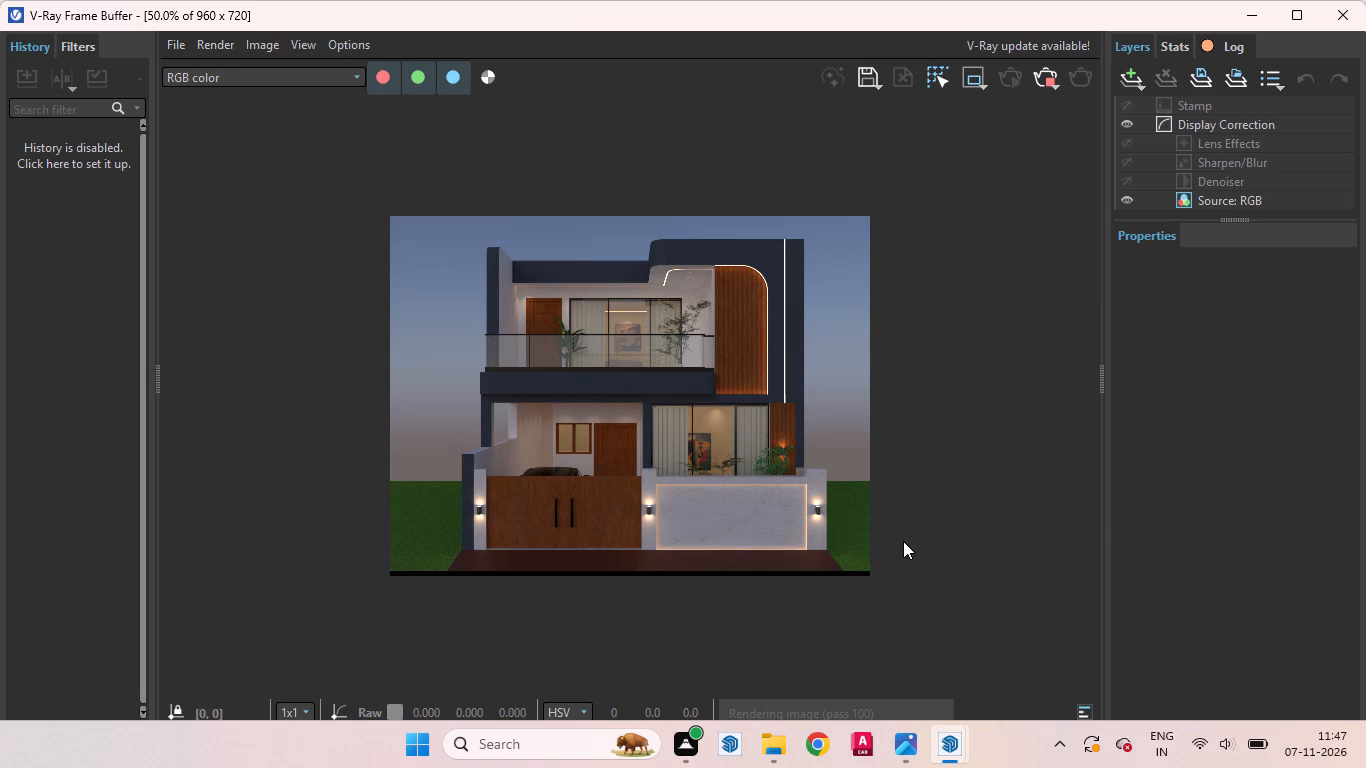
# Examine the render's lower facade again, checking the wooden gate, wall lamps and lit marble boundary panel.
pyautogui.scroll(-1, 864, 526)
pyautogui.scroll(2, 864, 526)
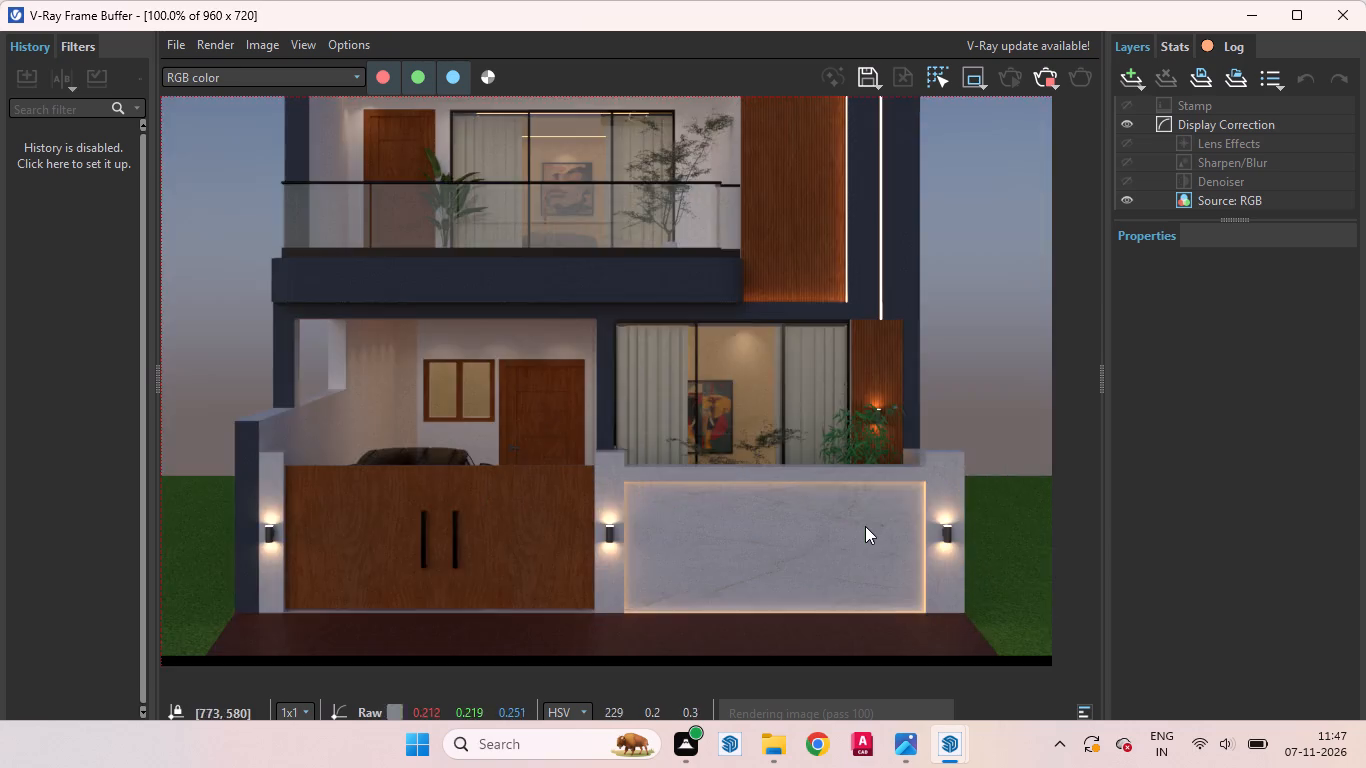
pyautogui.scroll(-2, 865, 526)
pyautogui.scroll(1, 865, 526)
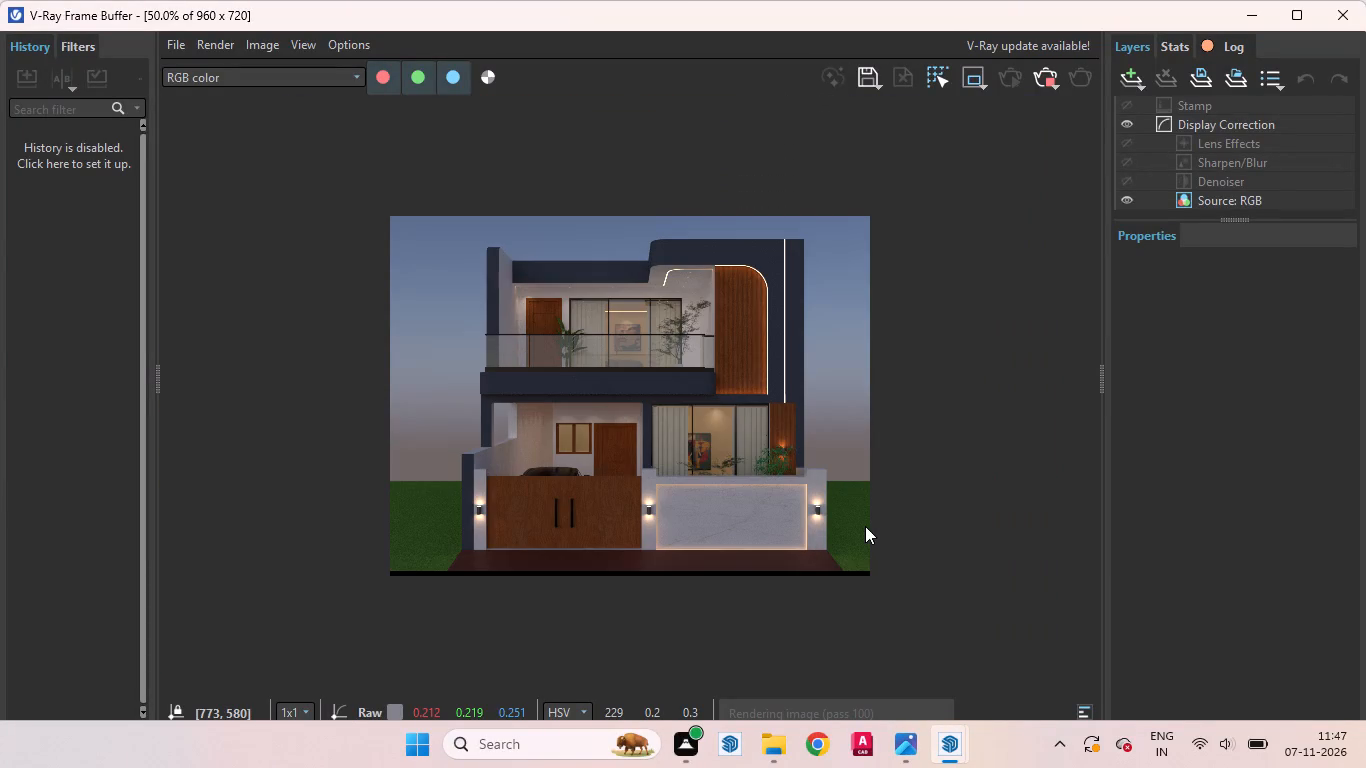
pyautogui.scroll(1, 865, 526)
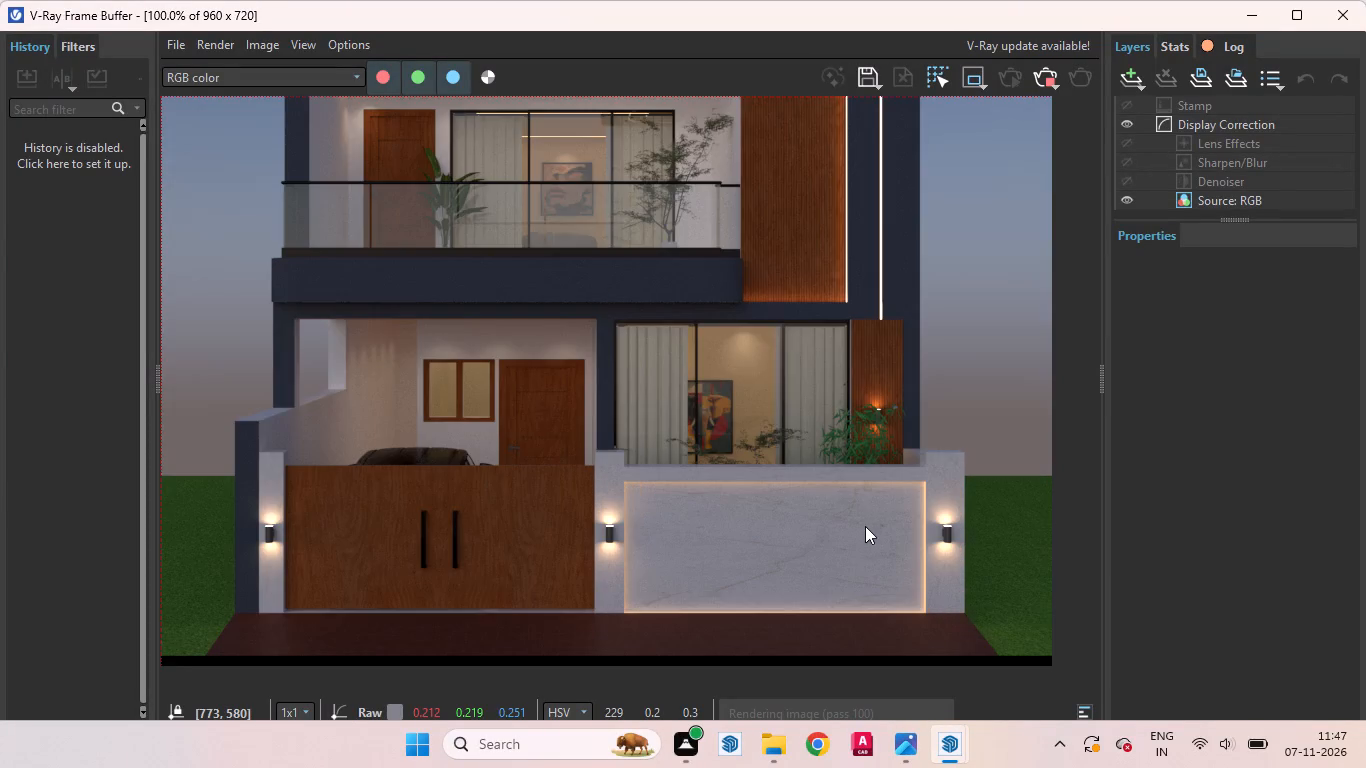
pyautogui.scroll(-1, 868, 526)
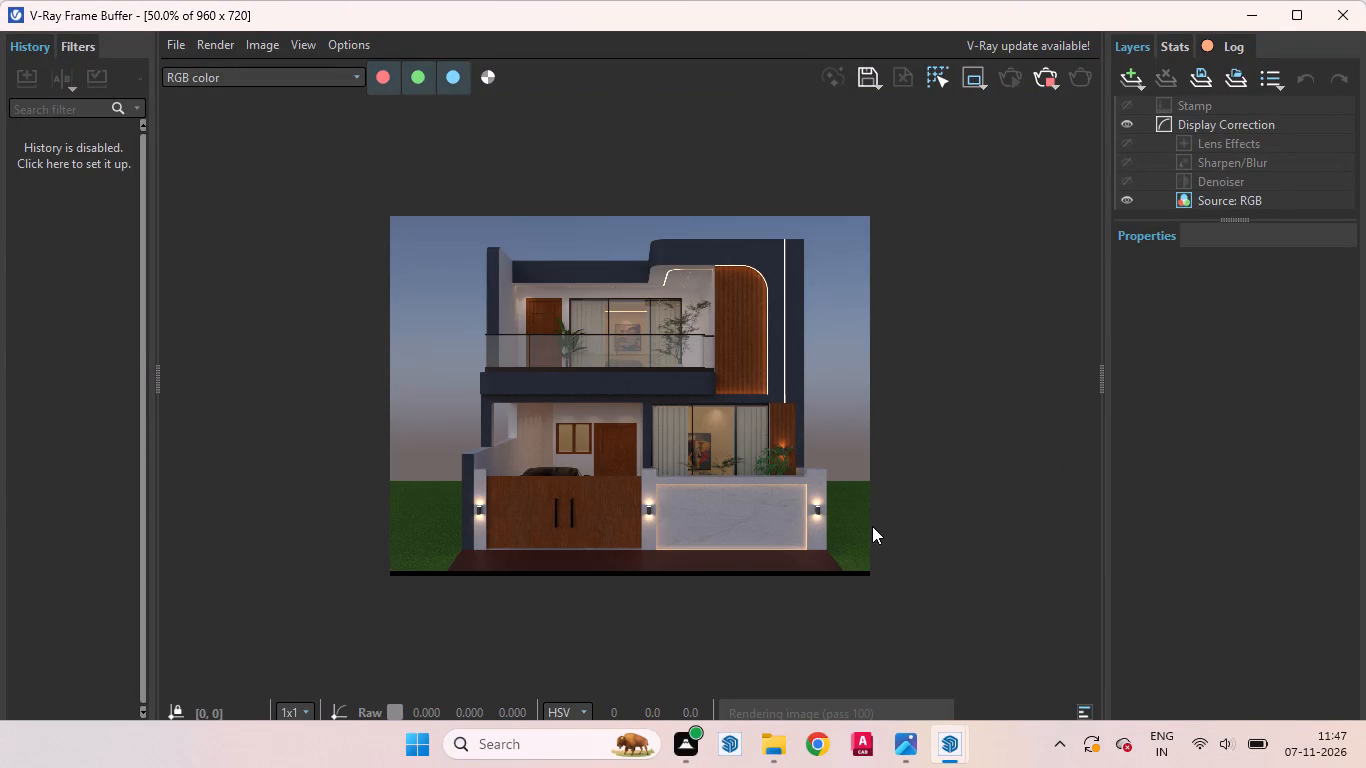
pyautogui.scroll(-1, 880, 544)
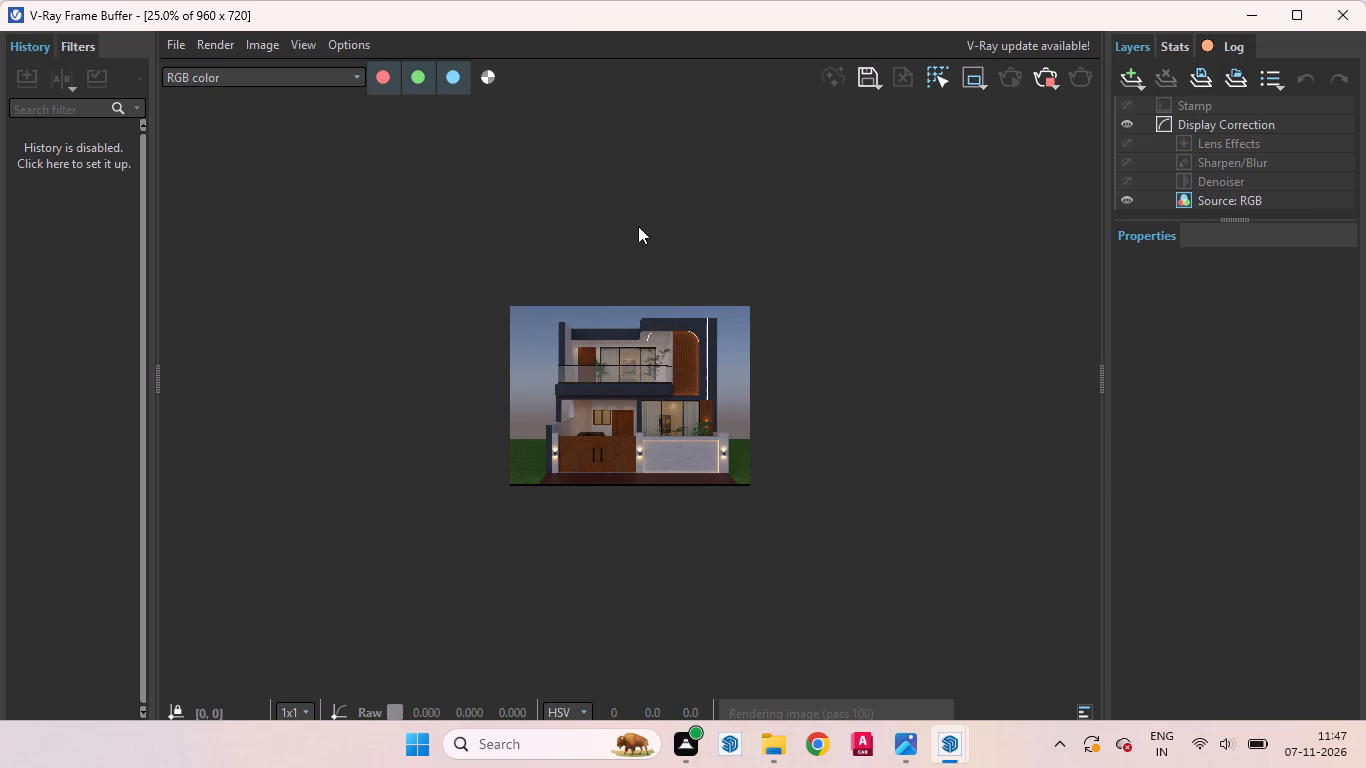
# Examine the render's balcony ceiling light strip, spotlights, sliding glazing and interior painting, along with the whole elevation.
pyautogui.scroll(2, 655, 292)
pyautogui.scroll(-1, 839, 359)
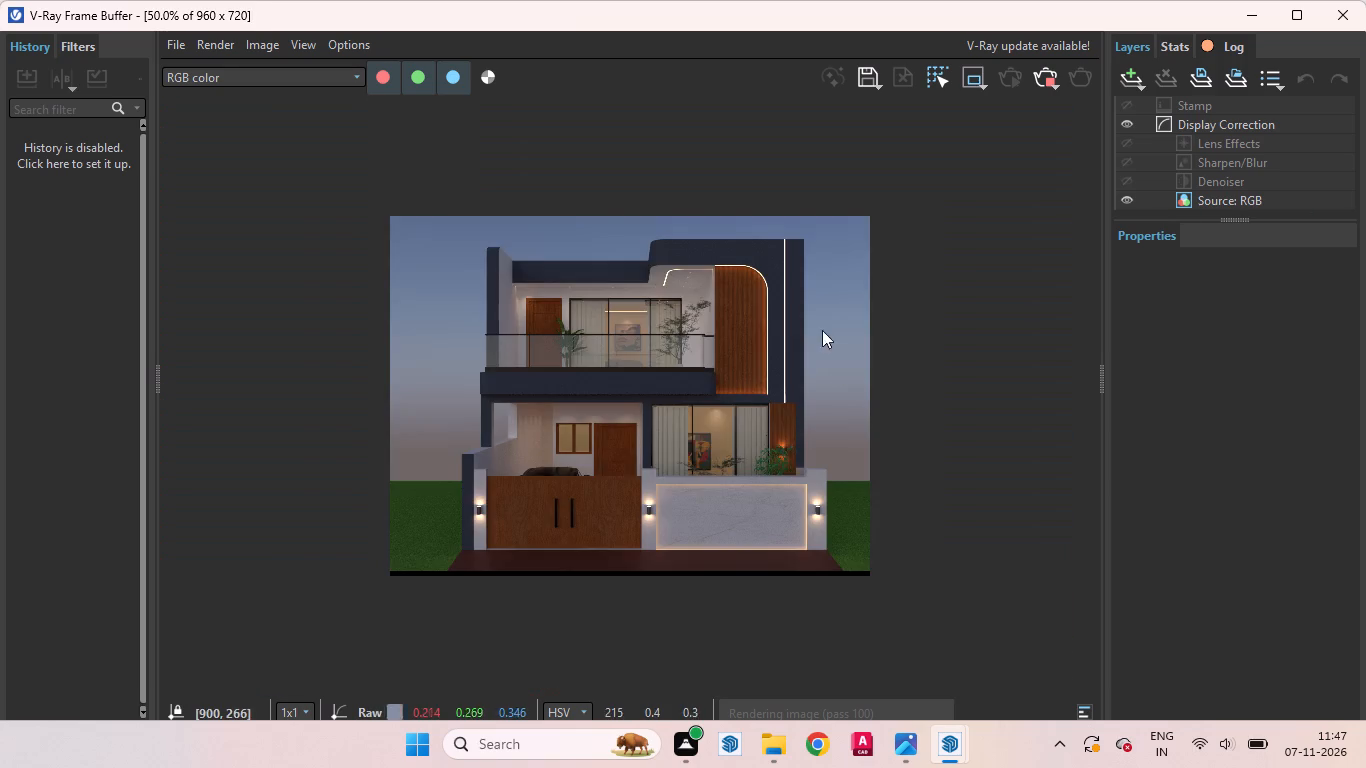
pyautogui.scroll(2, 710, 268)
pyautogui.scroll(-1, 876, 331)
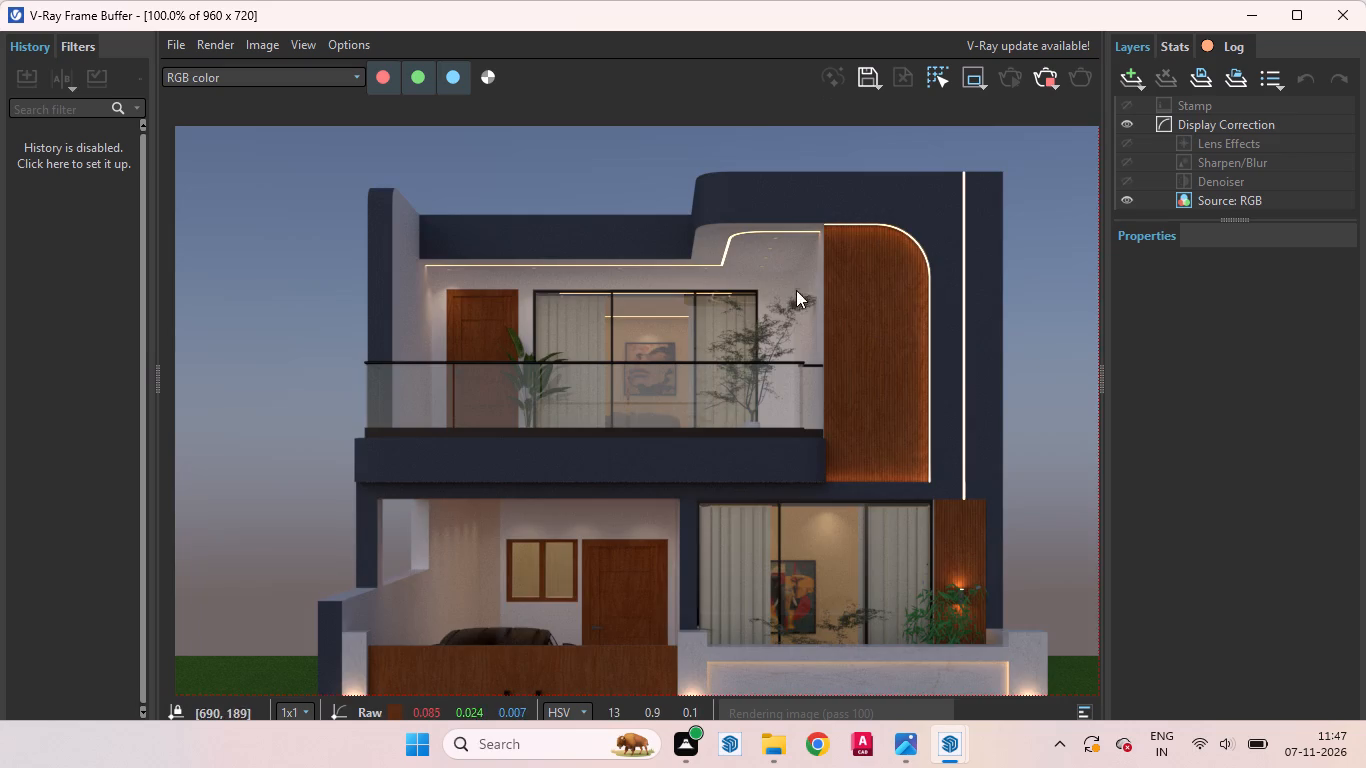
pyautogui.scroll(1, 542, 282)
pyautogui.scroll(1, 894, 245)
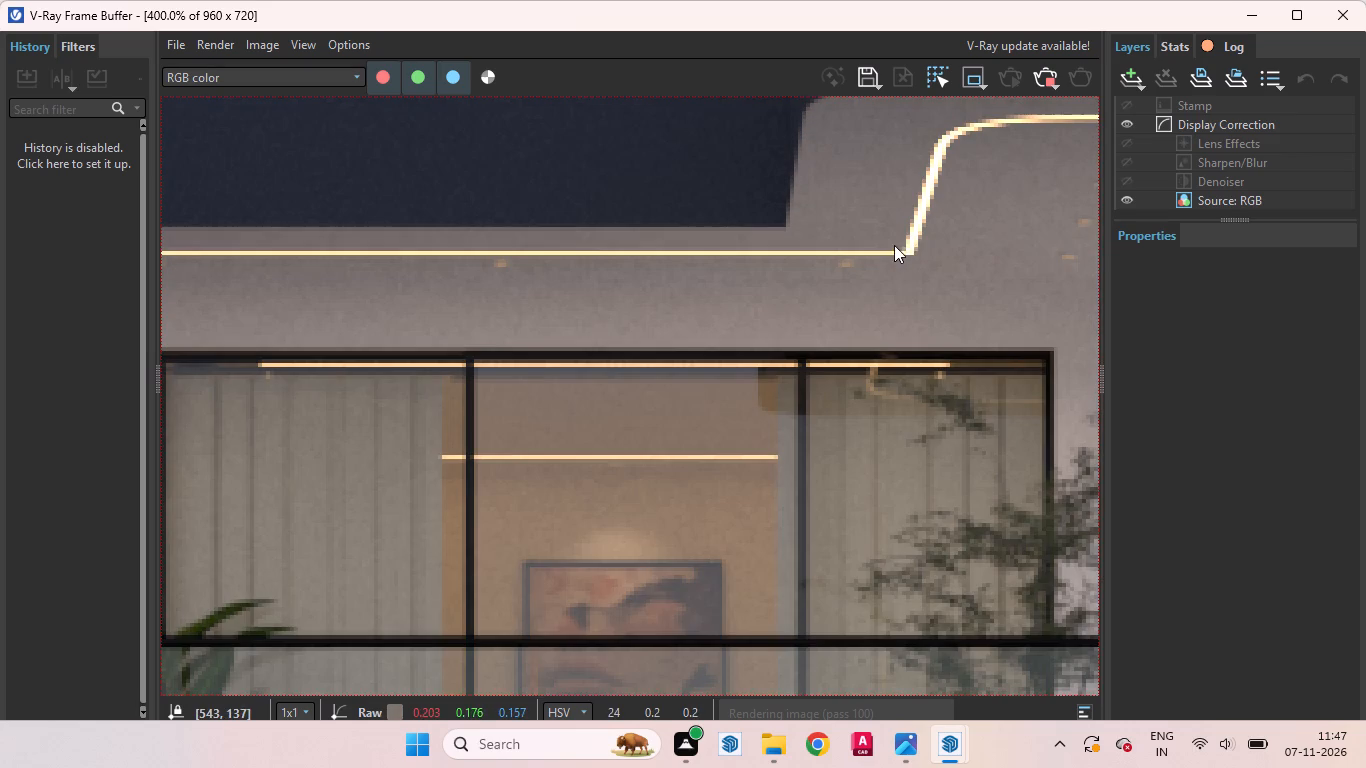
pyautogui.scroll(-1, 829, 293)
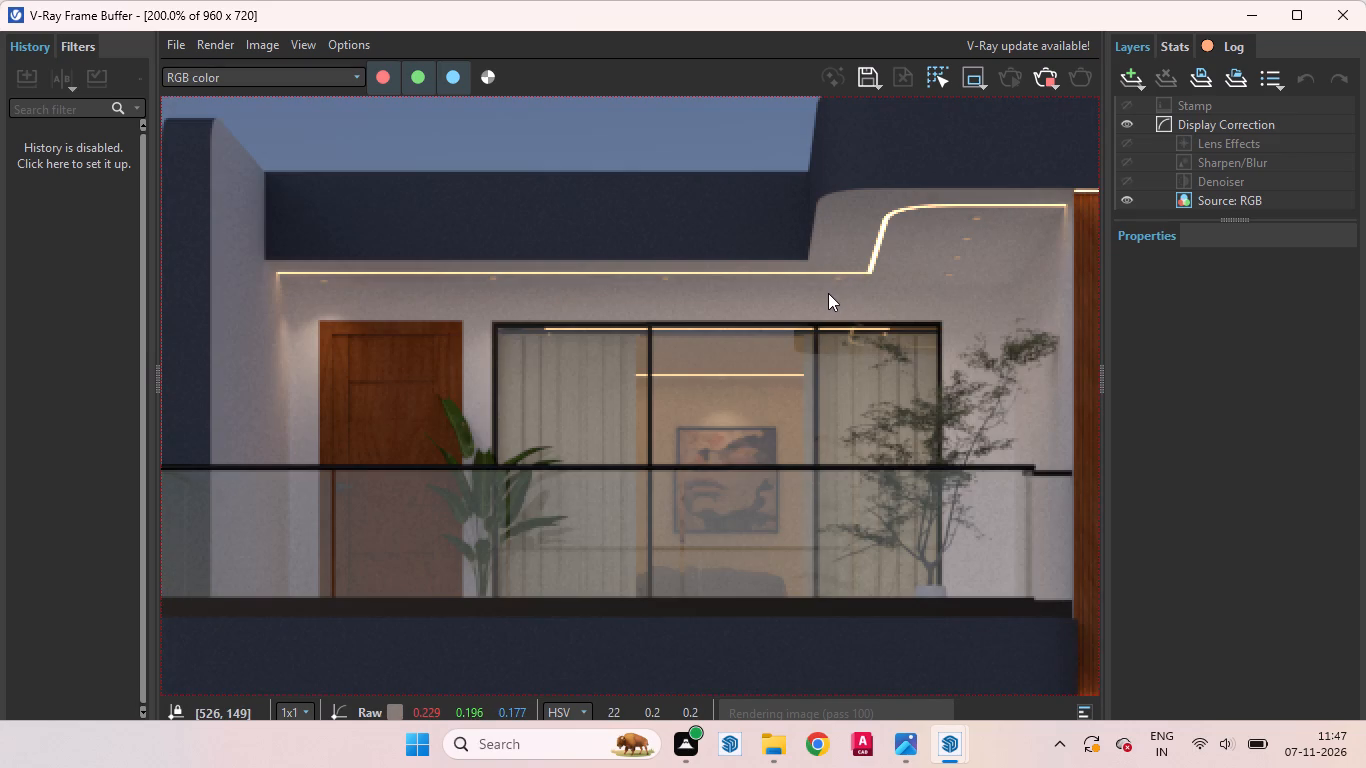
pyautogui.scroll(-3, 878, 303)
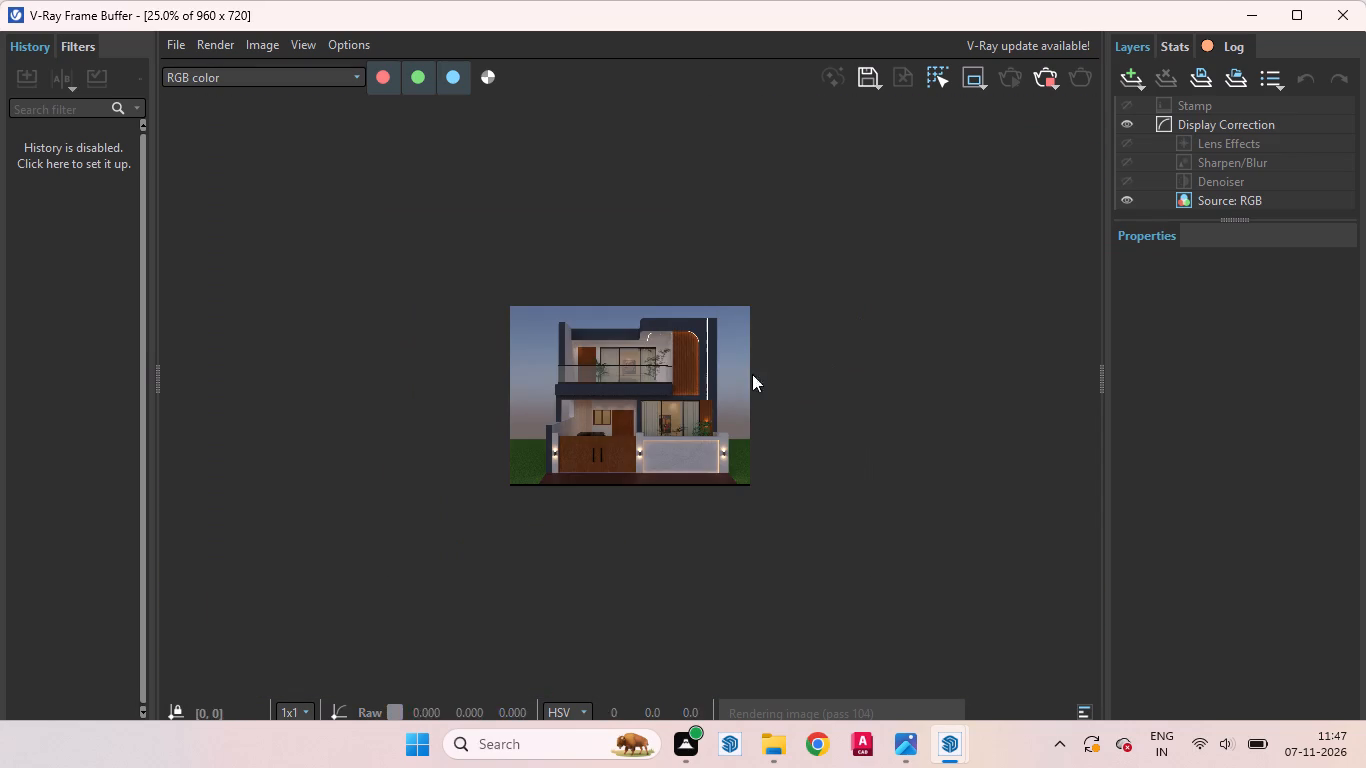
# Examine the render's carport, parked car, wooden gate and ground-floor window closely, along with the whole elevation.
pyautogui.scroll(1, 604, 420)
pyautogui.scroll(1, 502, 428)
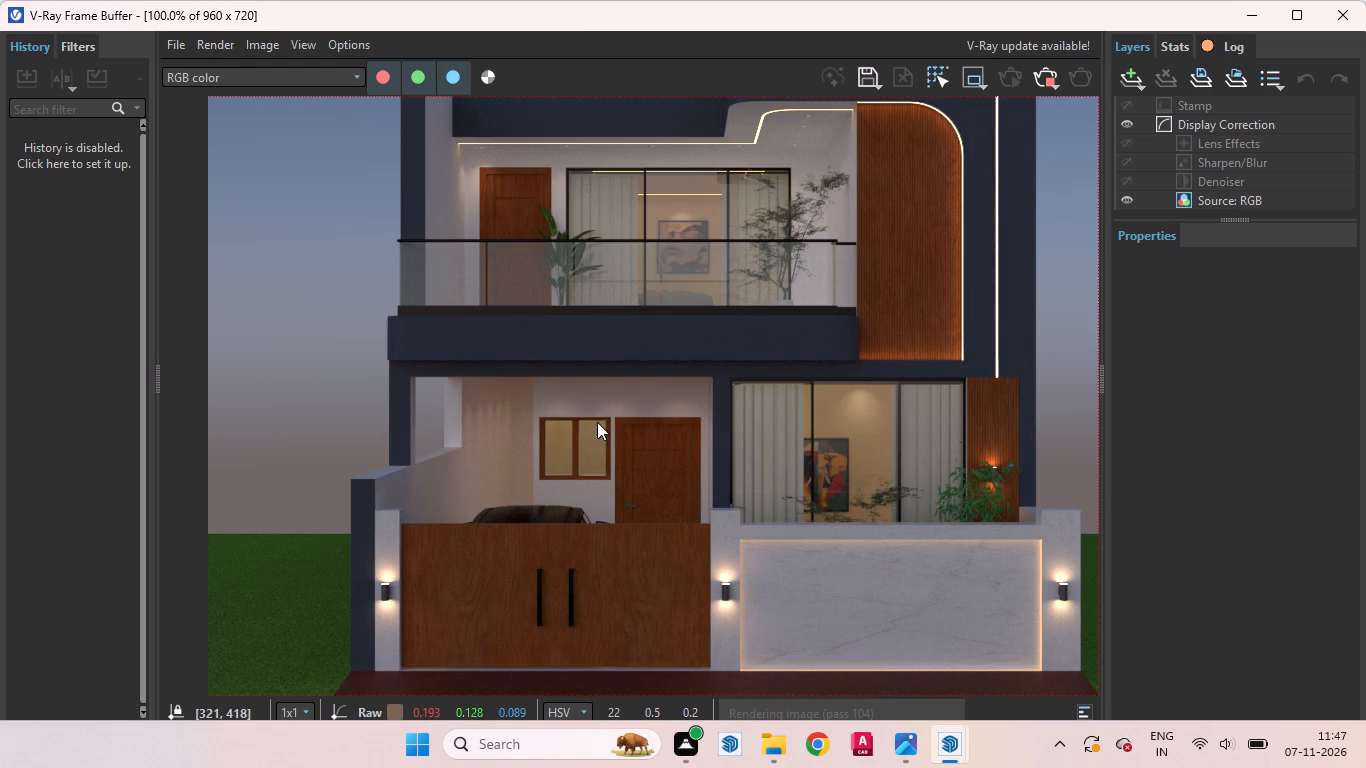
pyautogui.moveTo(555, 418); pyautogui.dragTo(701, 366, button='middle')
pyautogui.scroll(2, 529, 489)
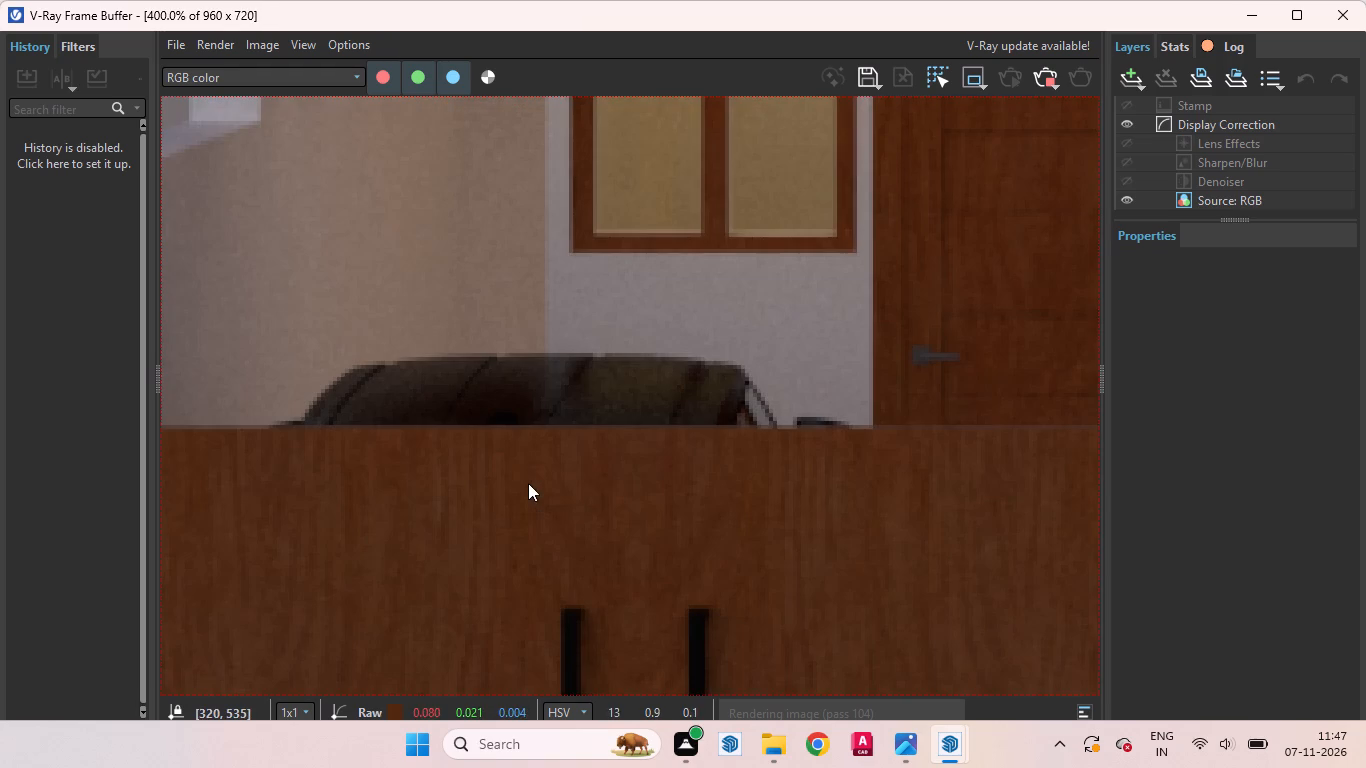
pyautogui.moveTo(578, 483); pyautogui.dragTo(791, 509, button='middle')
pyautogui.scroll(-1, 763, 392)
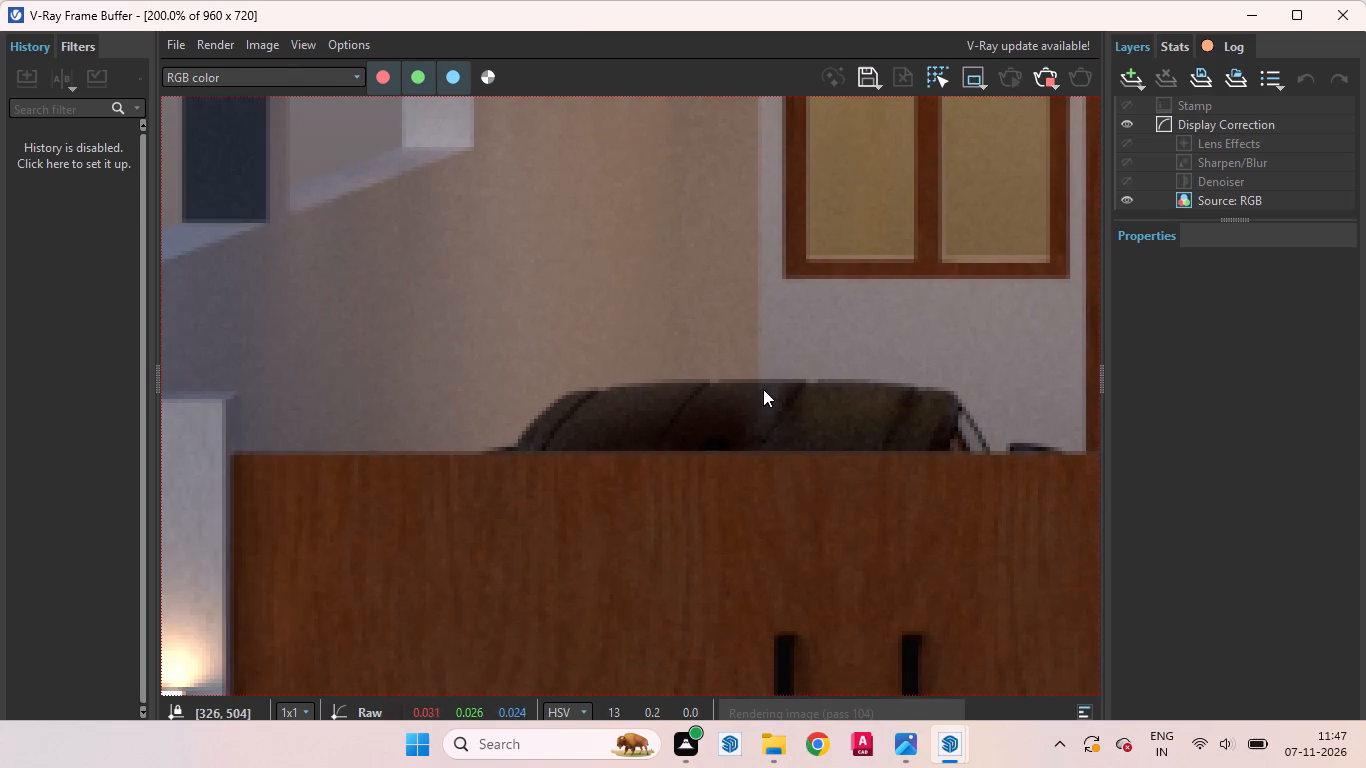
pyautogui.scroll(-2, 763, 389)
pyautogui.scroll(1, 731, 426)
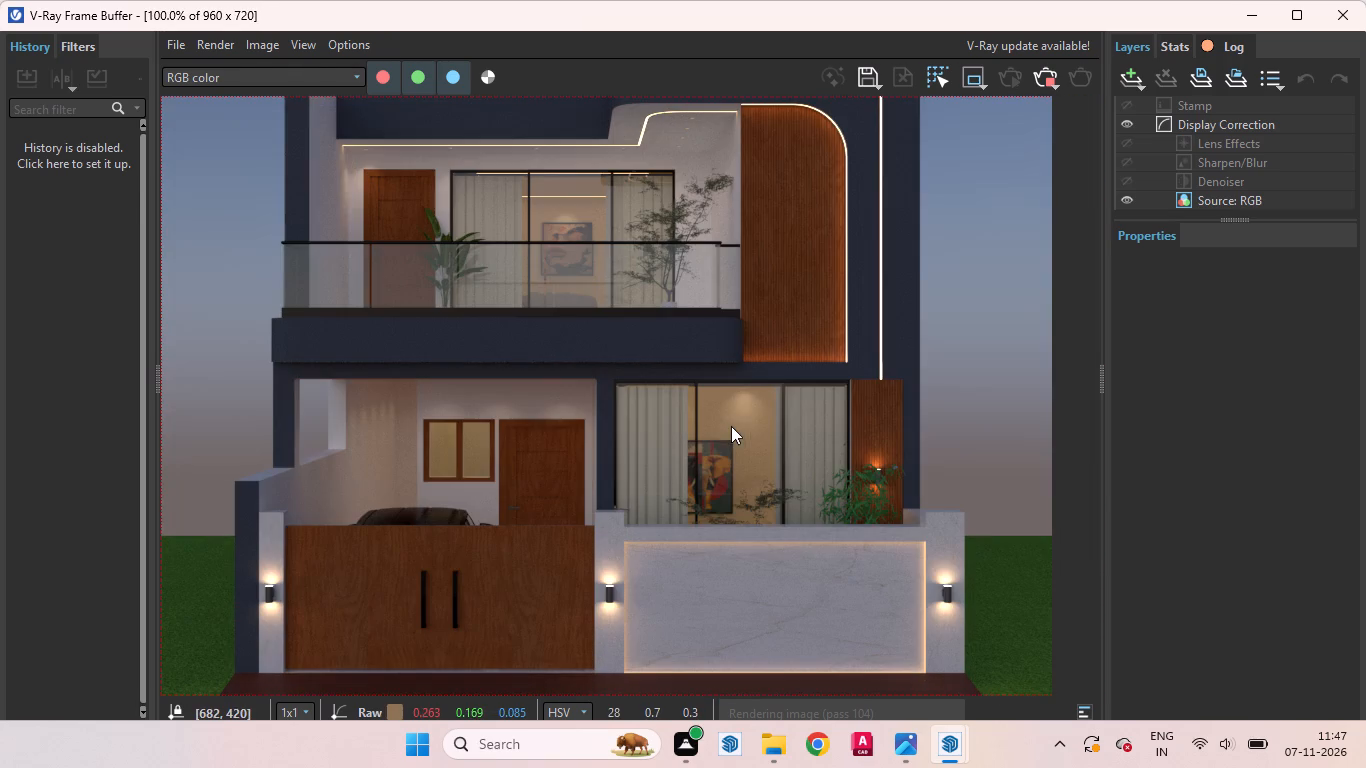
pyautogui.moveTo(737, 435); pyautogui.dragTo(648, 456, button='middle')
pyautogui.scroll(1, 718, 414)
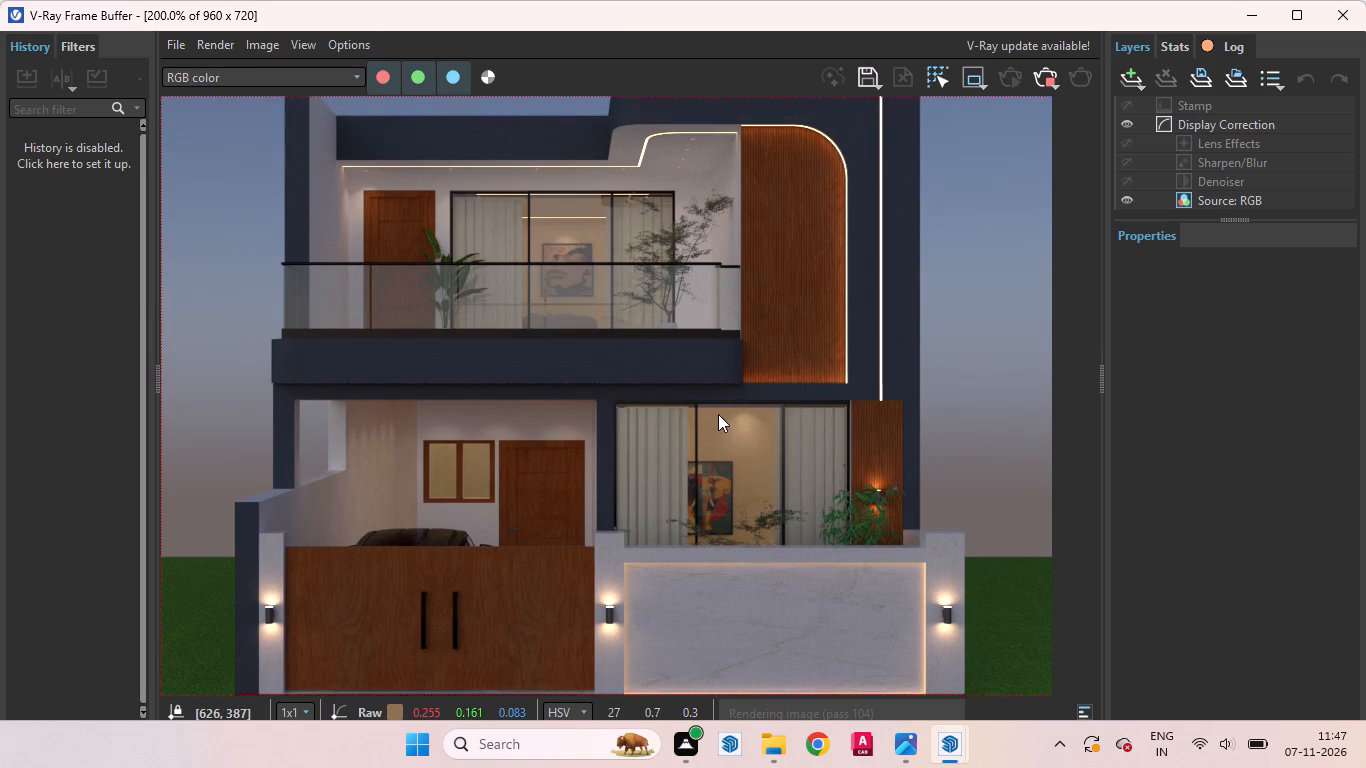
pyautogui.scroll(-1, 623, 443)
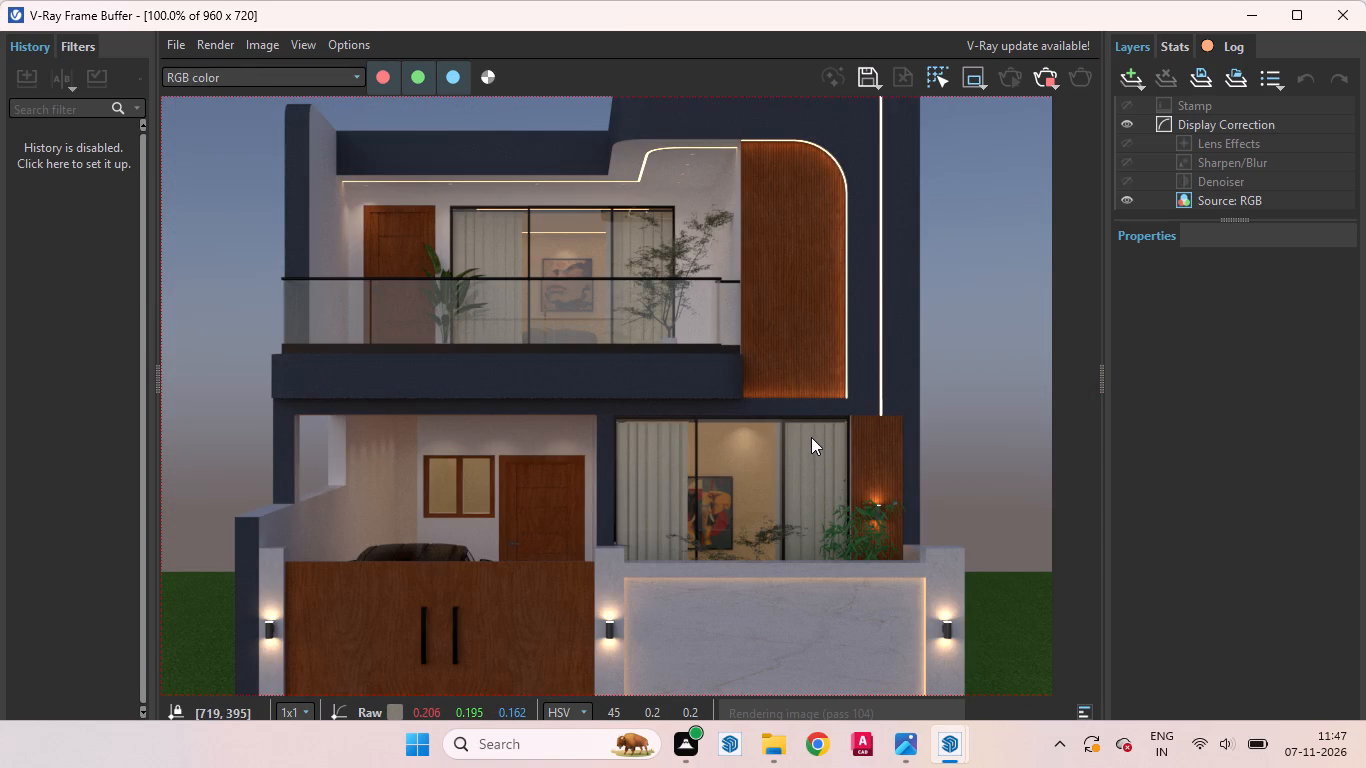
pyautogui.scroll(-1, 848, 424)
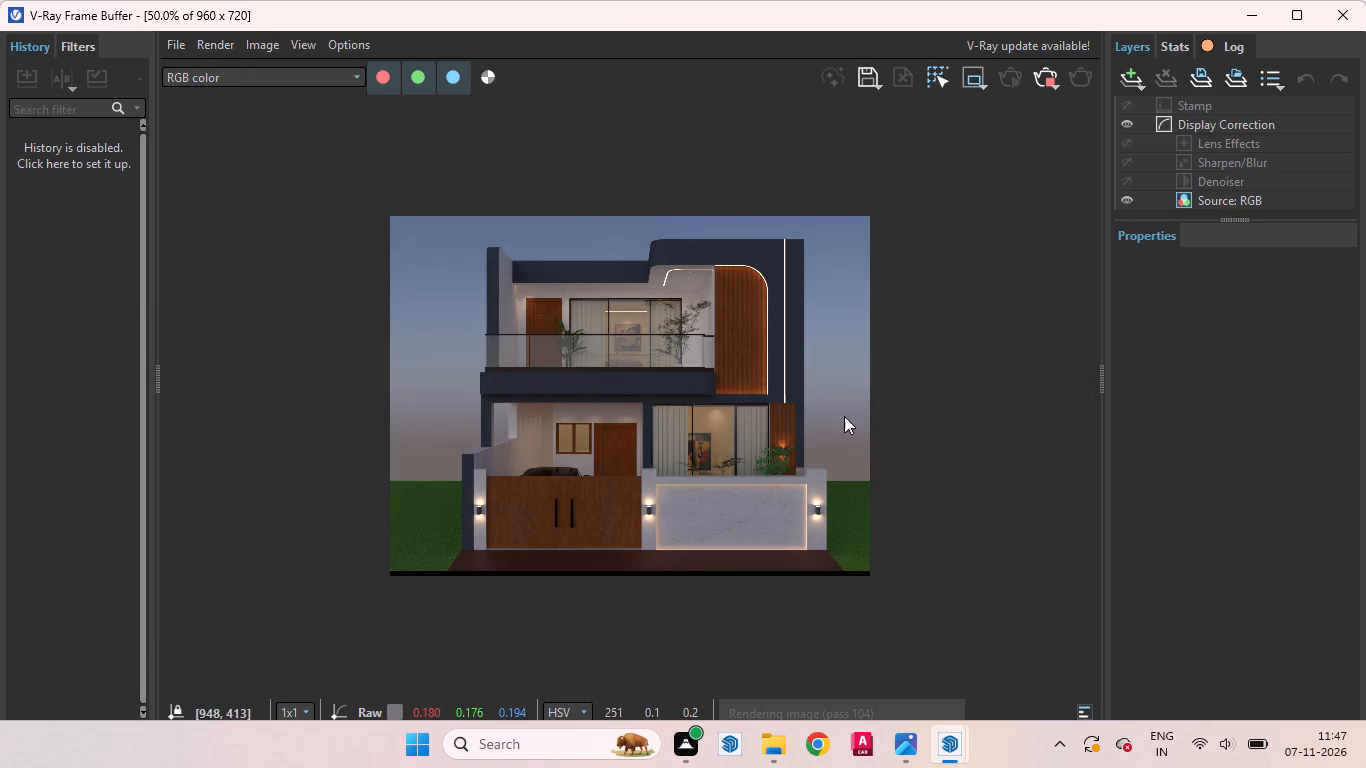
# Examine the render where the balcony ceiling light strip meets the curved wood-slat panel, then the whole upper facade.
pyautogui.scroll(6, 739, 244)
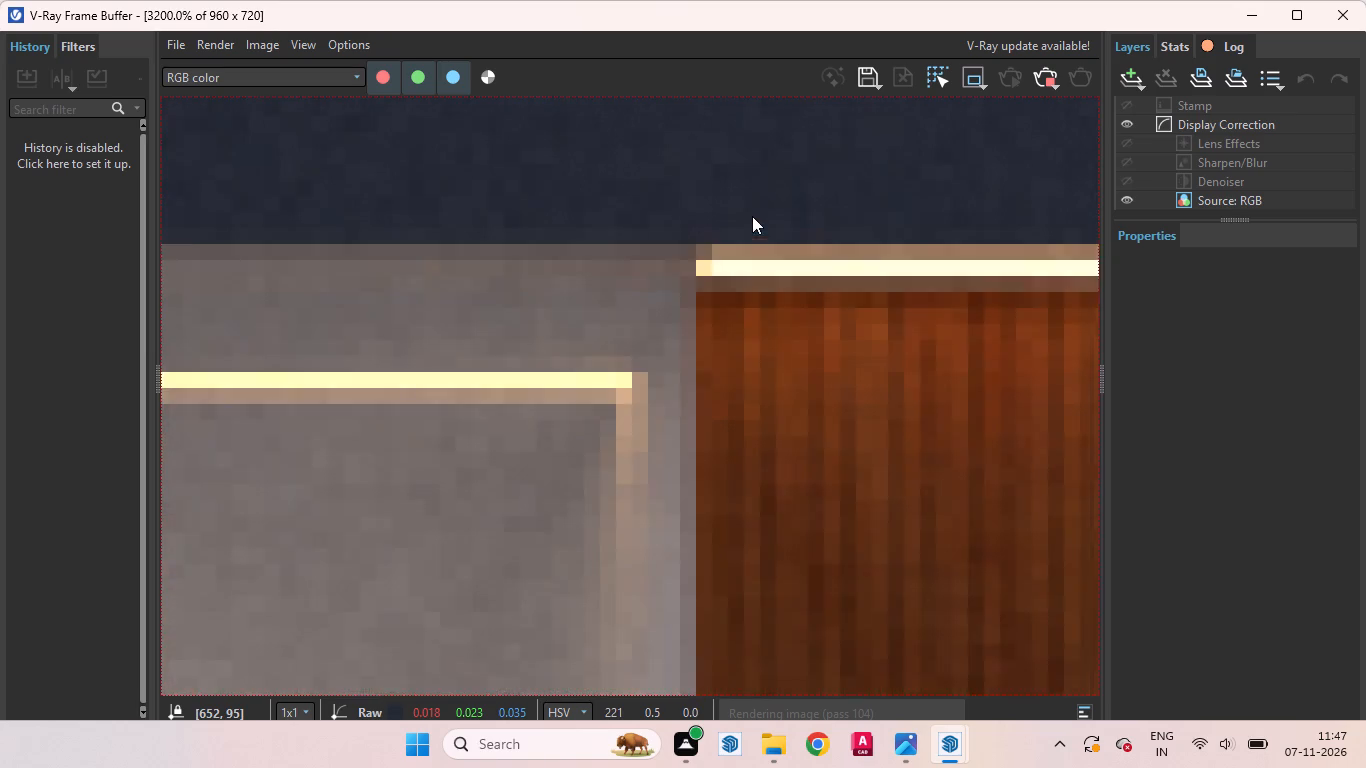
pyautogui.scroll(-2, 666, 300)
pyautogui.scroll(-2, 746, 312)
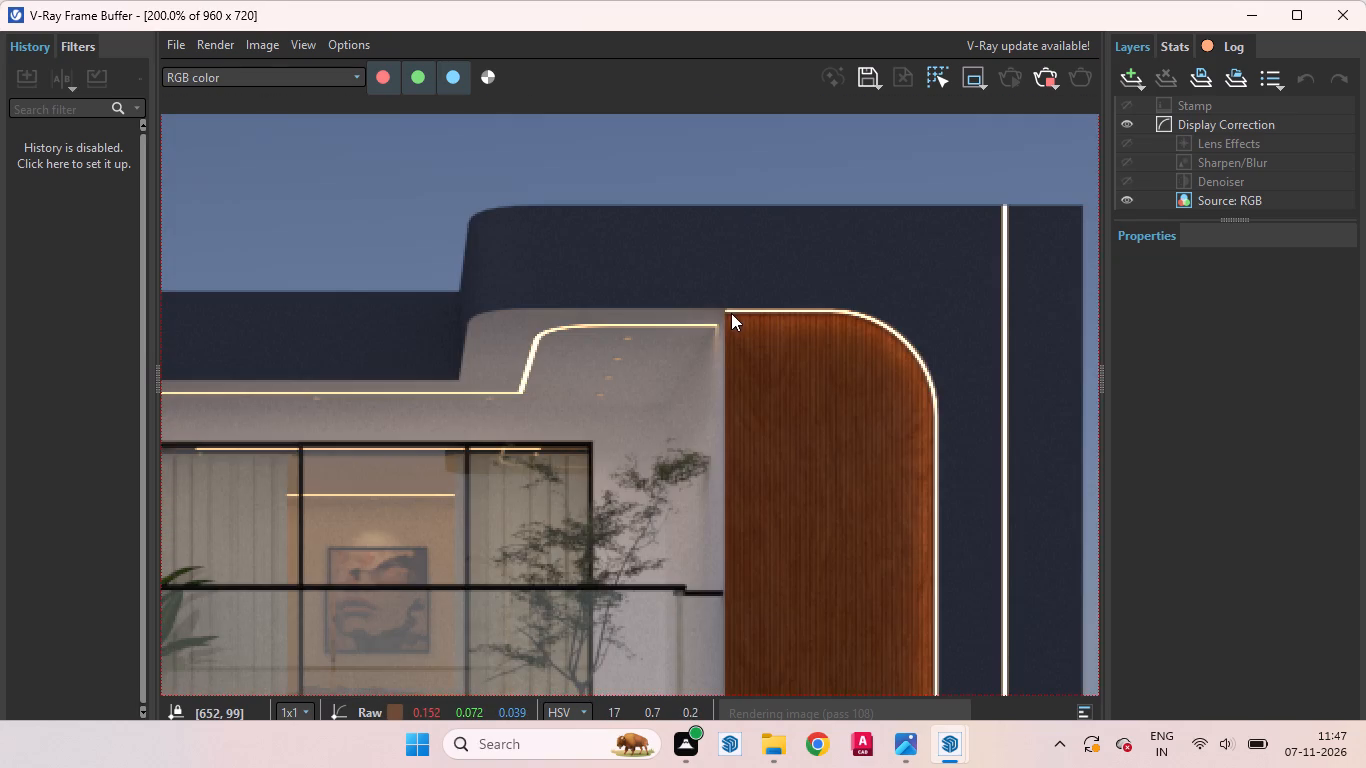
pyautogui.scroll(-2, 739, 310)
pyautogui.scroll(1, 634, 306)
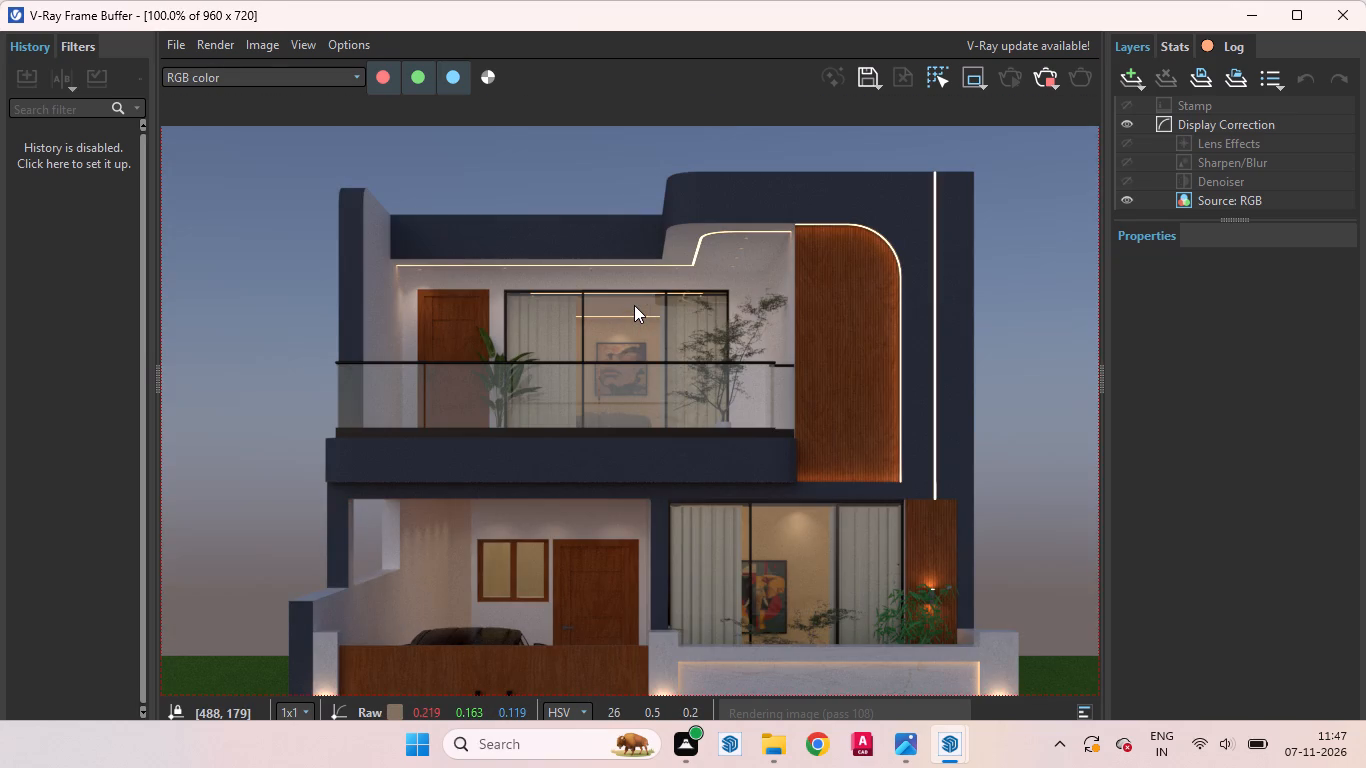
pyautogui.scroll(-2, 781, 334)
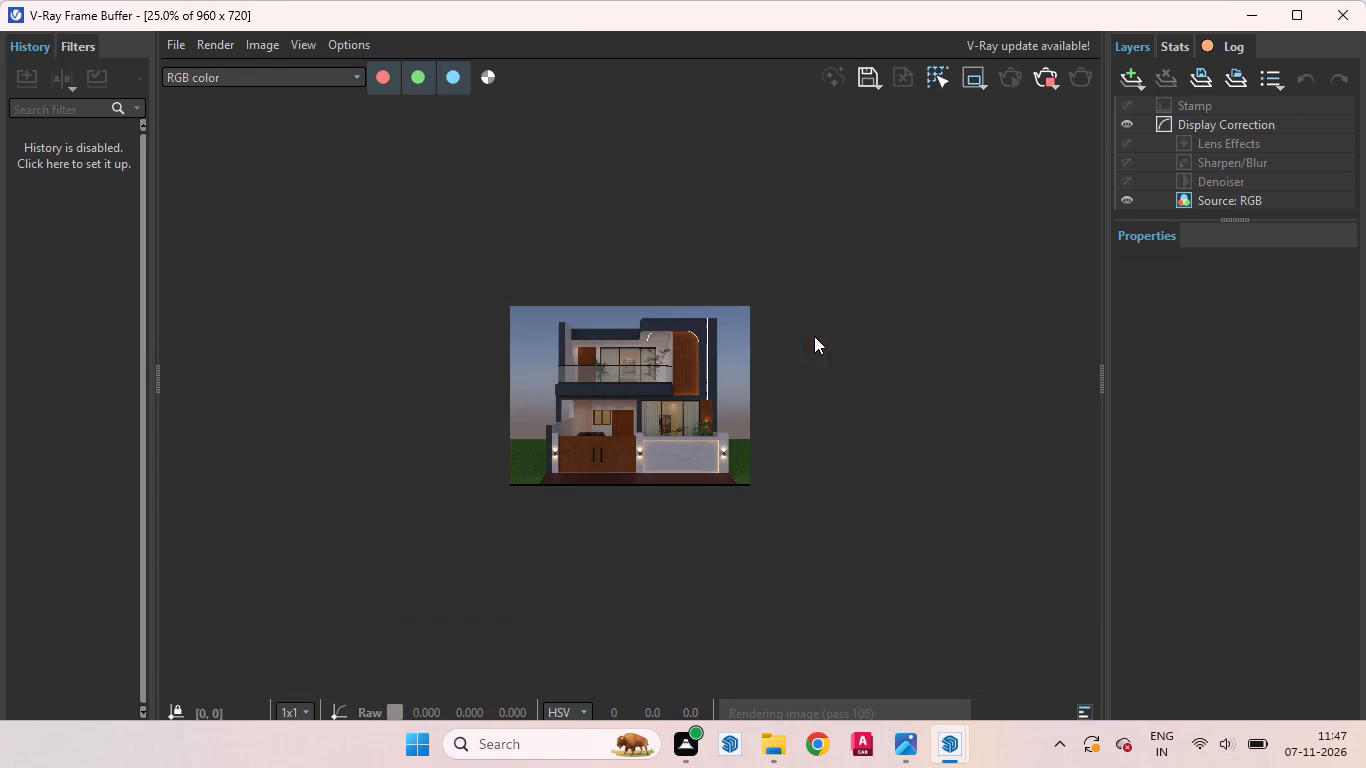
# Examine the render's lit marble boundary panel, its edge lighting, and the wall lamp and plant behind it.
pyautogui.scroll(1, 677, 389)
pyautogui.scroll(1, 659, 511)
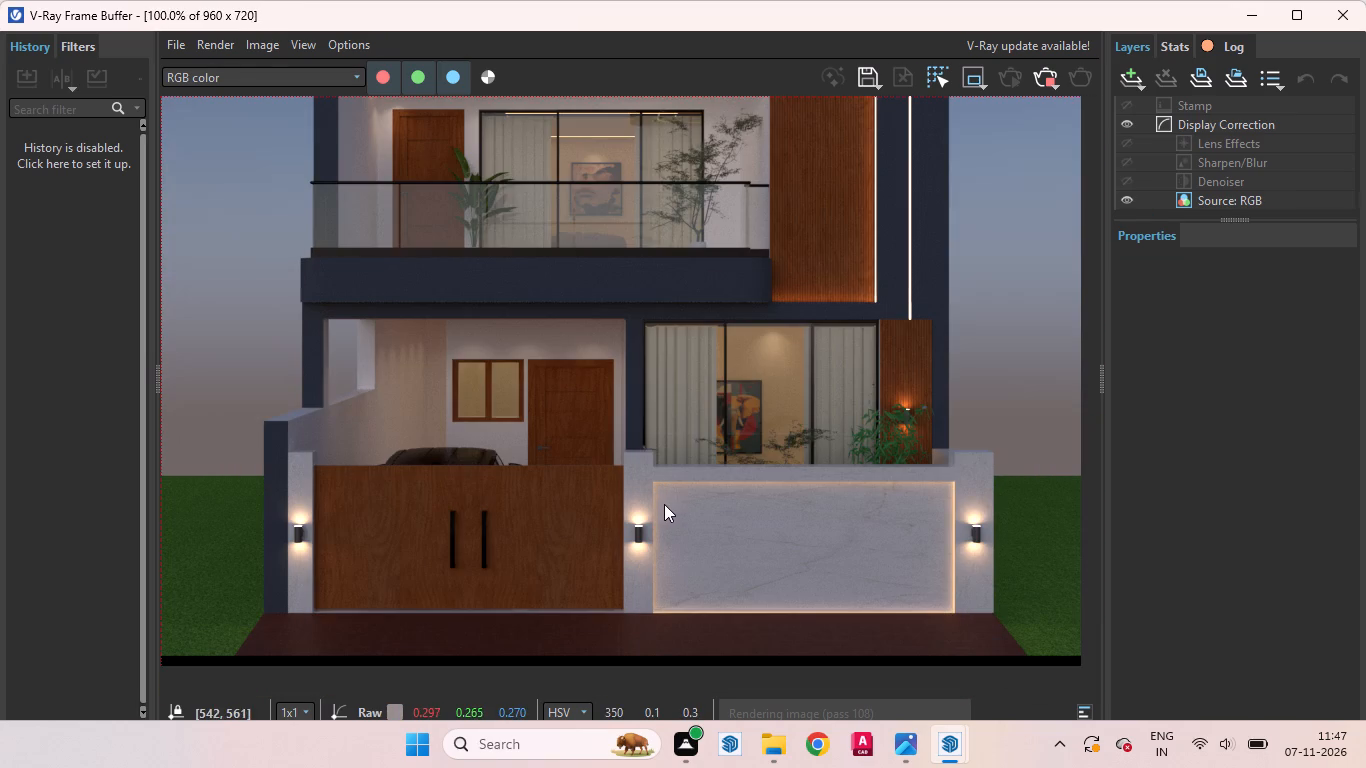
pyautogui.moveTo(656, 480); pyautogui.dragTo(957, 606)
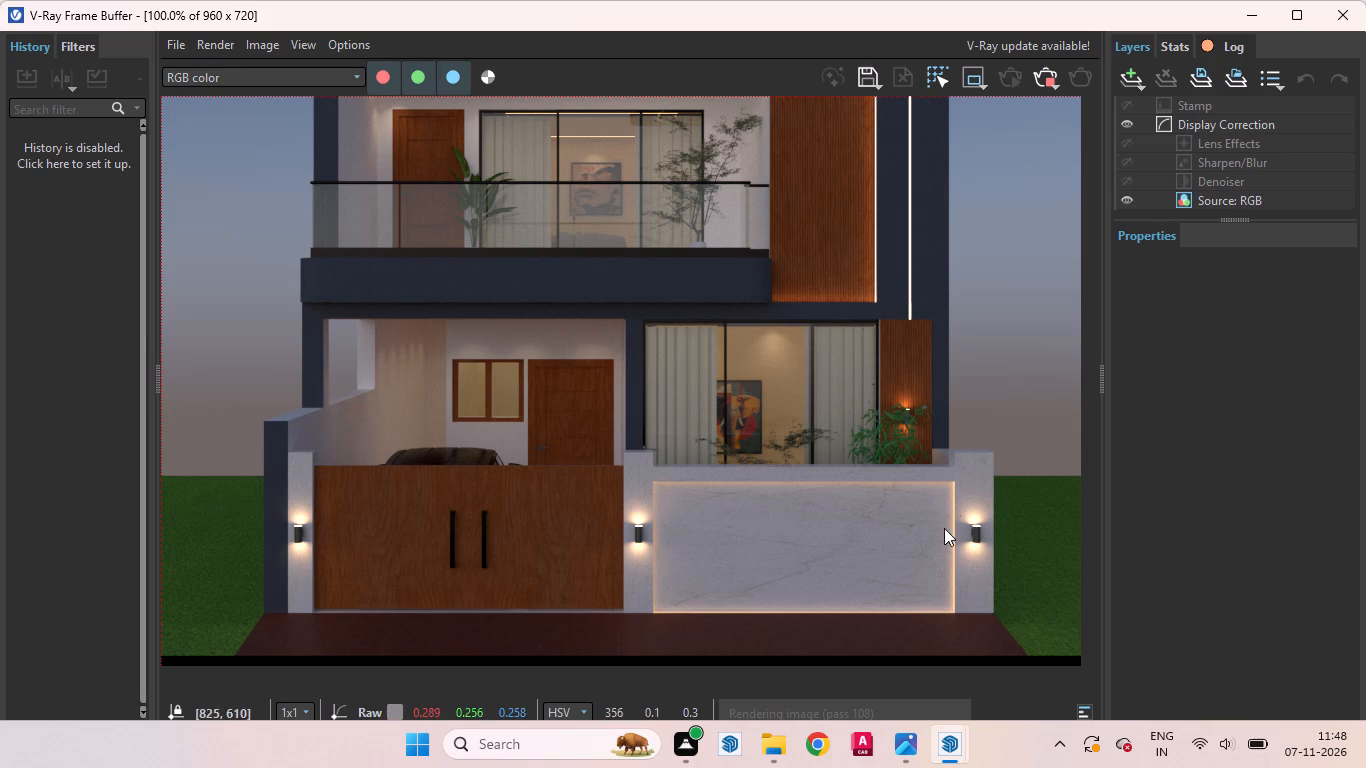
pyautogui.moveTo(951, 473); pyautogui.dragTo(702, 626)
pyautogui.scroll(1, 990, 492)
pyautogui.moveTo(941, 501); pyautogui.dragTo(957, 583, button='middle')
pyautogui.scroll(1, 928, 498)
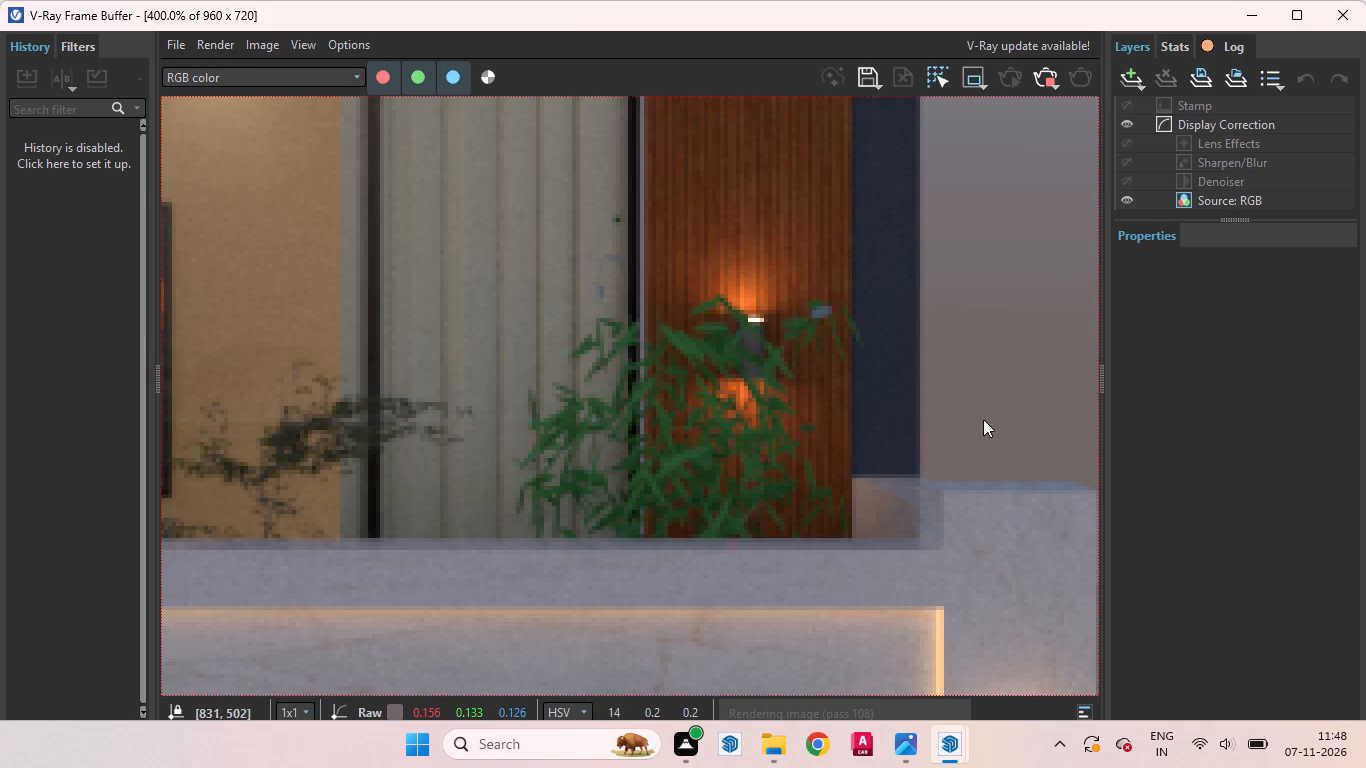
# Return to the SketchUp model and examine the carport, its side wall and the side opening from several angles.
pyautogui.click(1256, 10)
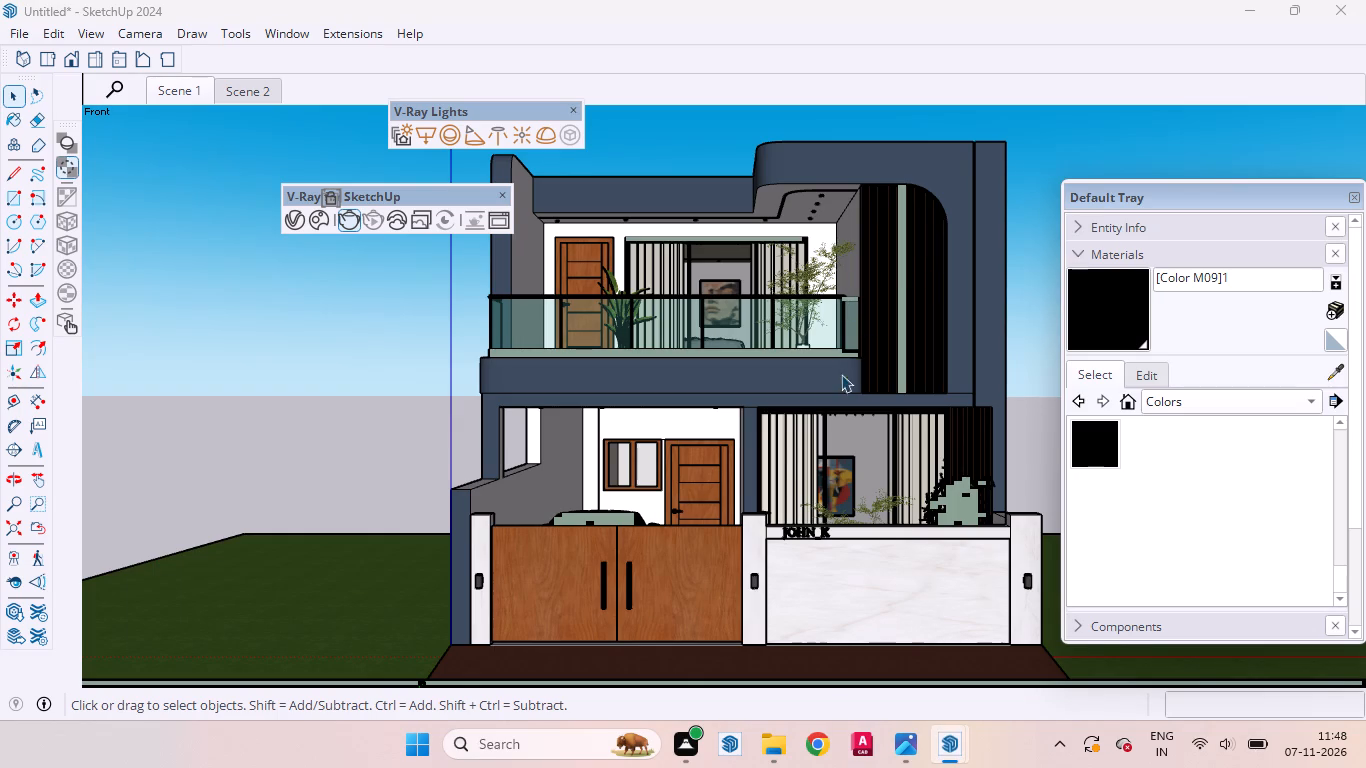
pyautogui.scroll(5, 792, 466)
pyautogui.scroll(-4, 807, 352)
pyautogui.scroll(5, 796, 480)
pyautogui.scroll(-1, 806, 482)
pyautogui.scroll(3, 806, 482)
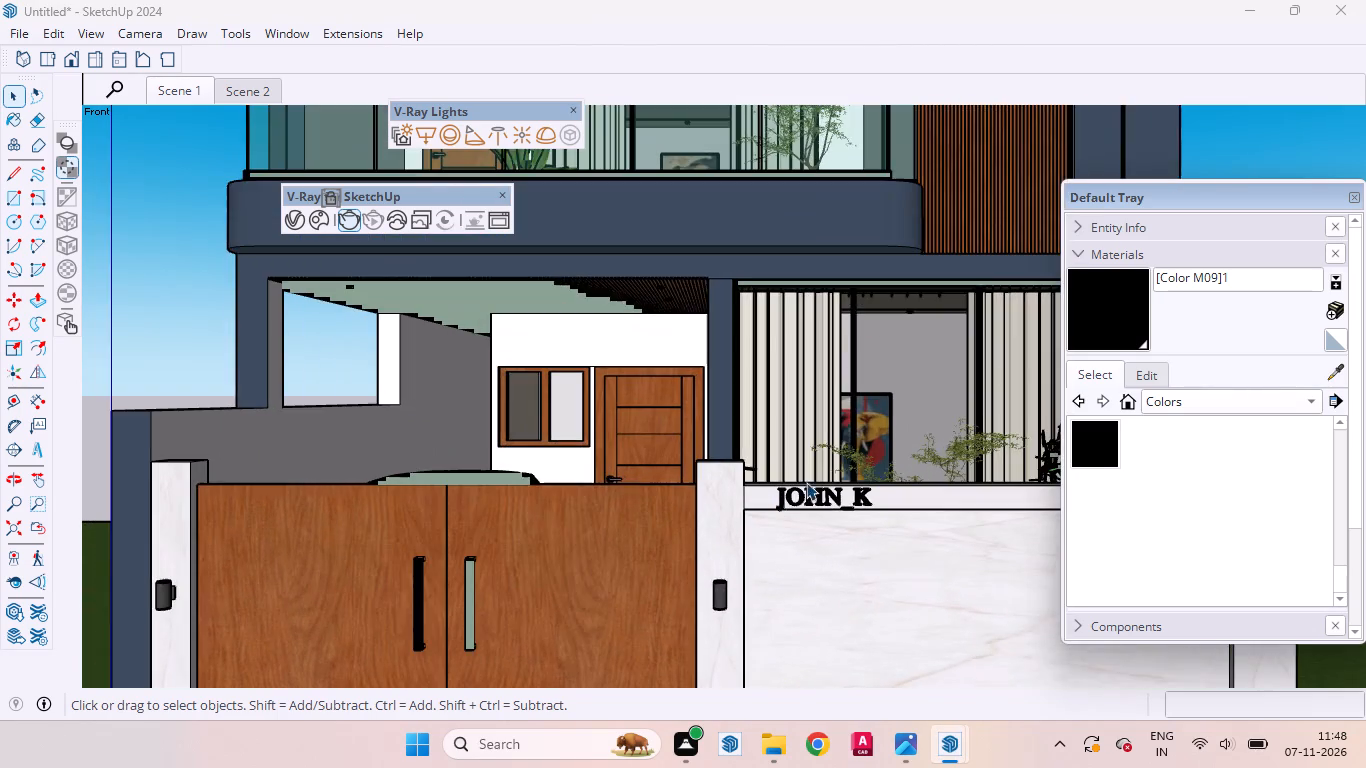
pyautogui.moveTo(771, 512); pyautogui.dragTo(1026, 610, button='middle')
pyautogui.scroll(-3, 821, 485)
pyautogui.scroll(-2, 729, 449)
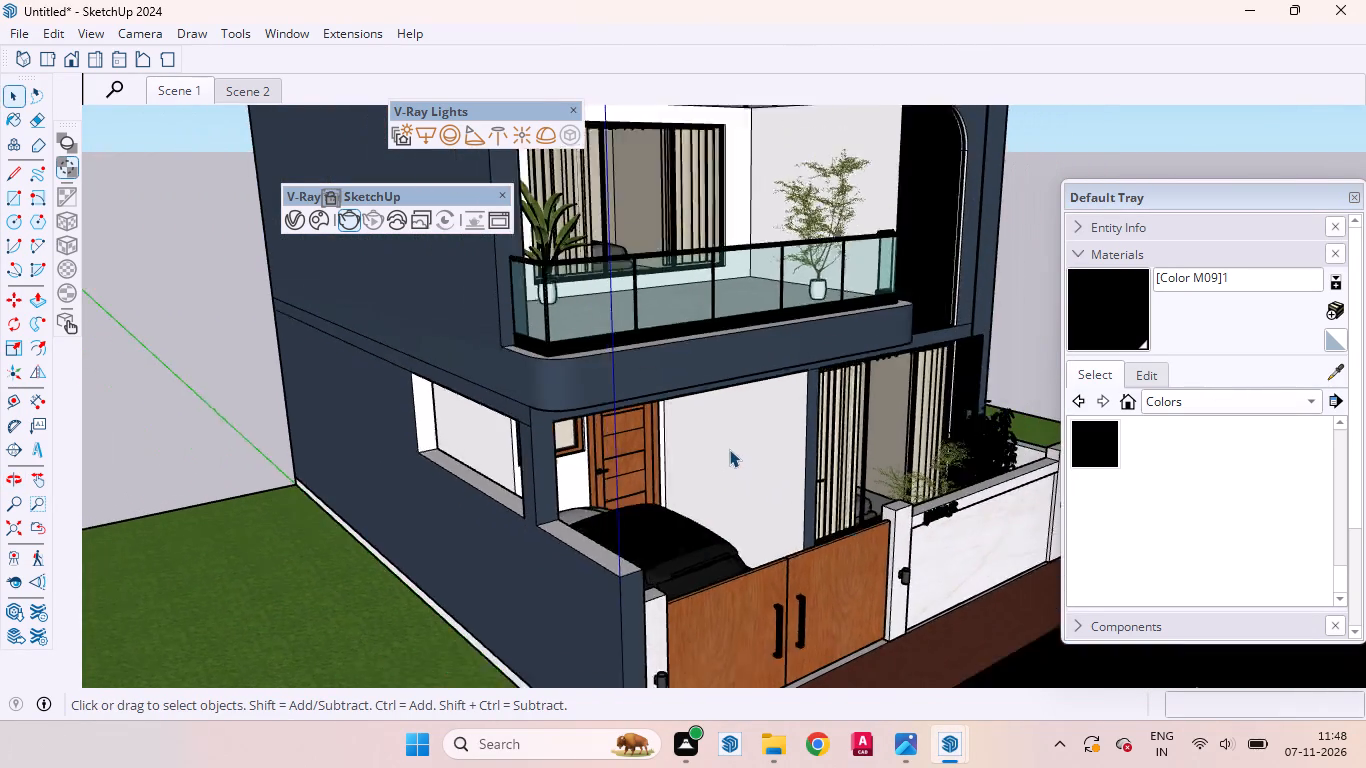
pyautogui.scroll(-2, 729, 449)
pyautogui.scroll(8, 693, 534)
pyautogui.moveTo(615, 550); pyautogui.dragTo(505, 540, button='middle')
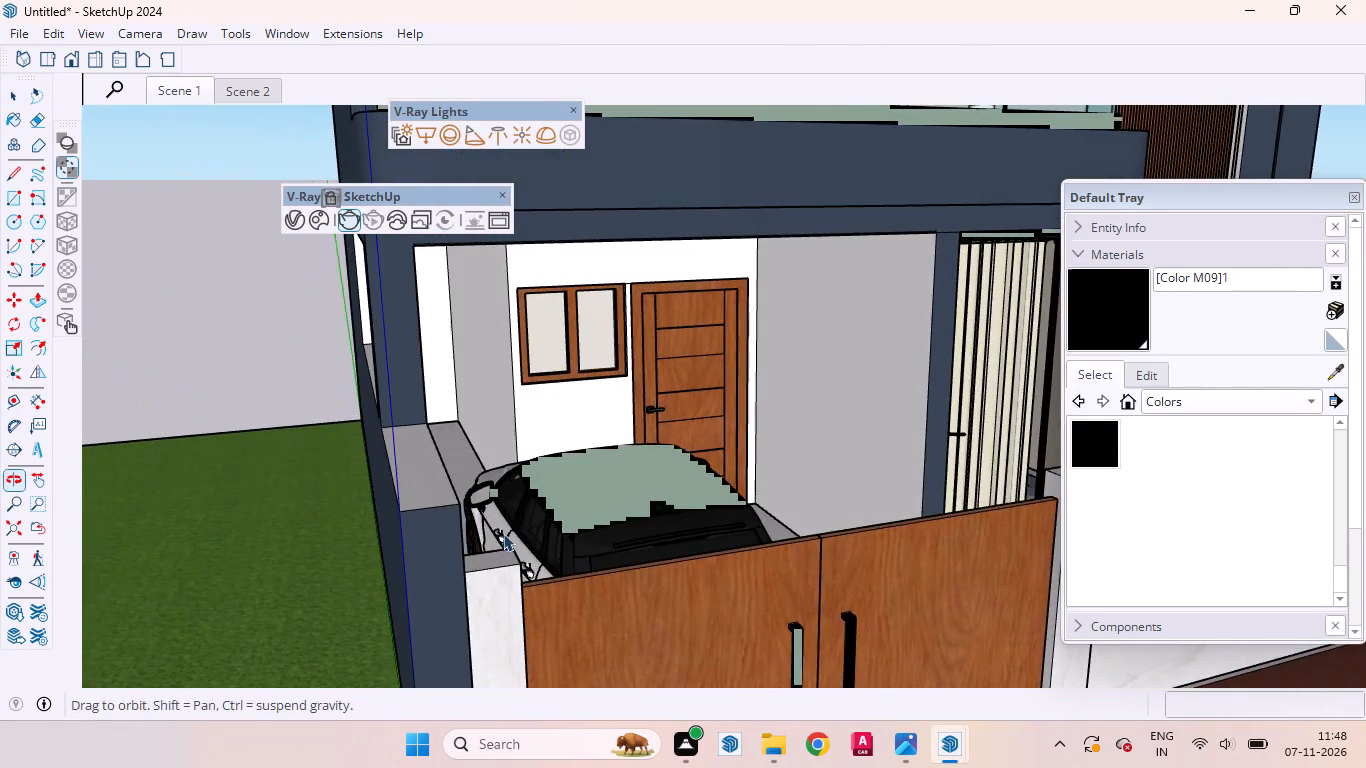
pyautogui.scroll(-3, 474, 516)
pyautogui.scroll(2, 446, 506)
pyautogui.scroll(-2, 442, 504)
pyautogui.scroll(1, 406, 493)
pyautogui.scroll(-8, 406, 493)
pyautogui.moveTo(389, 504); pyautogui.dragTo(517, 443, button='middle')
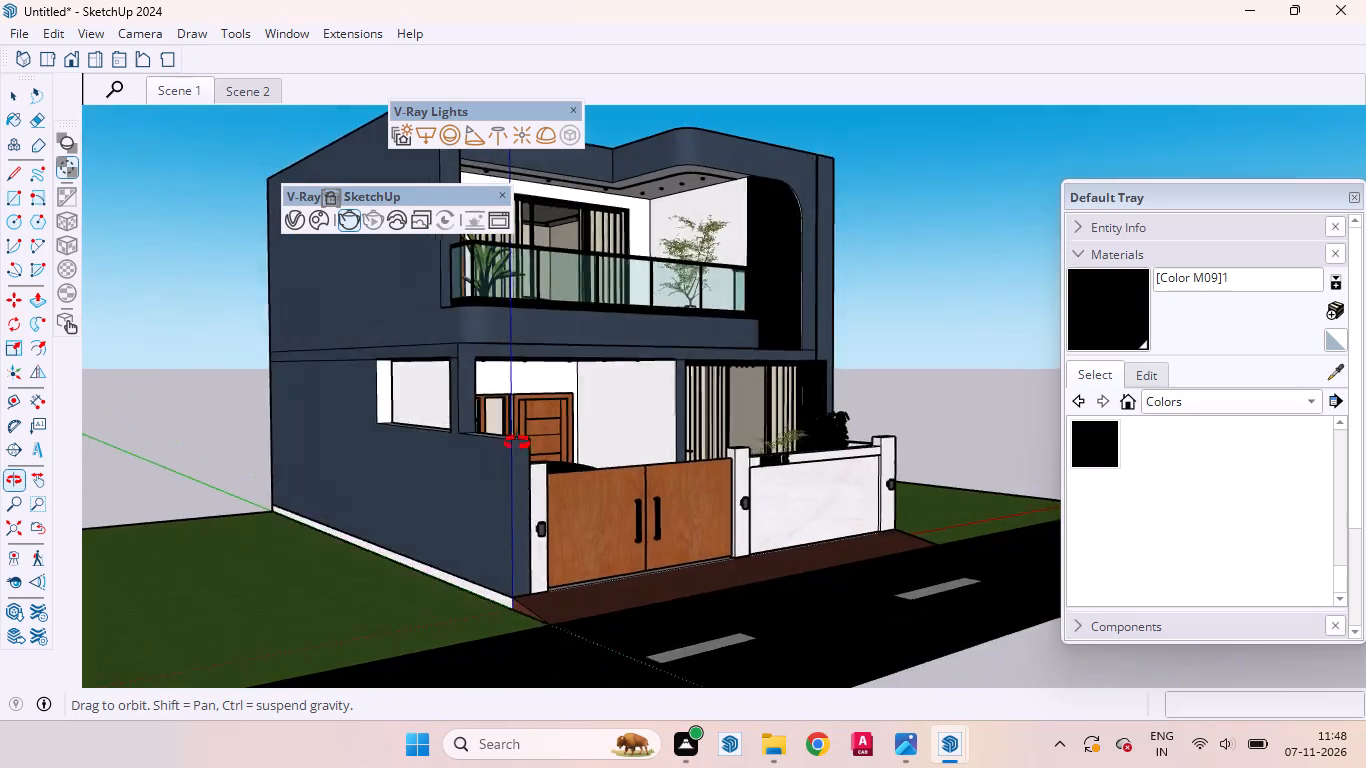
pyautogui.moveTo(517, 443); pyautogui.dragTo(534, 480, button='middle')
# Sample the 0400 AP 7301 PLUTO material from the side wall and paint the top face of the low carport wall with it.
pyautogui.click(1330, 370)
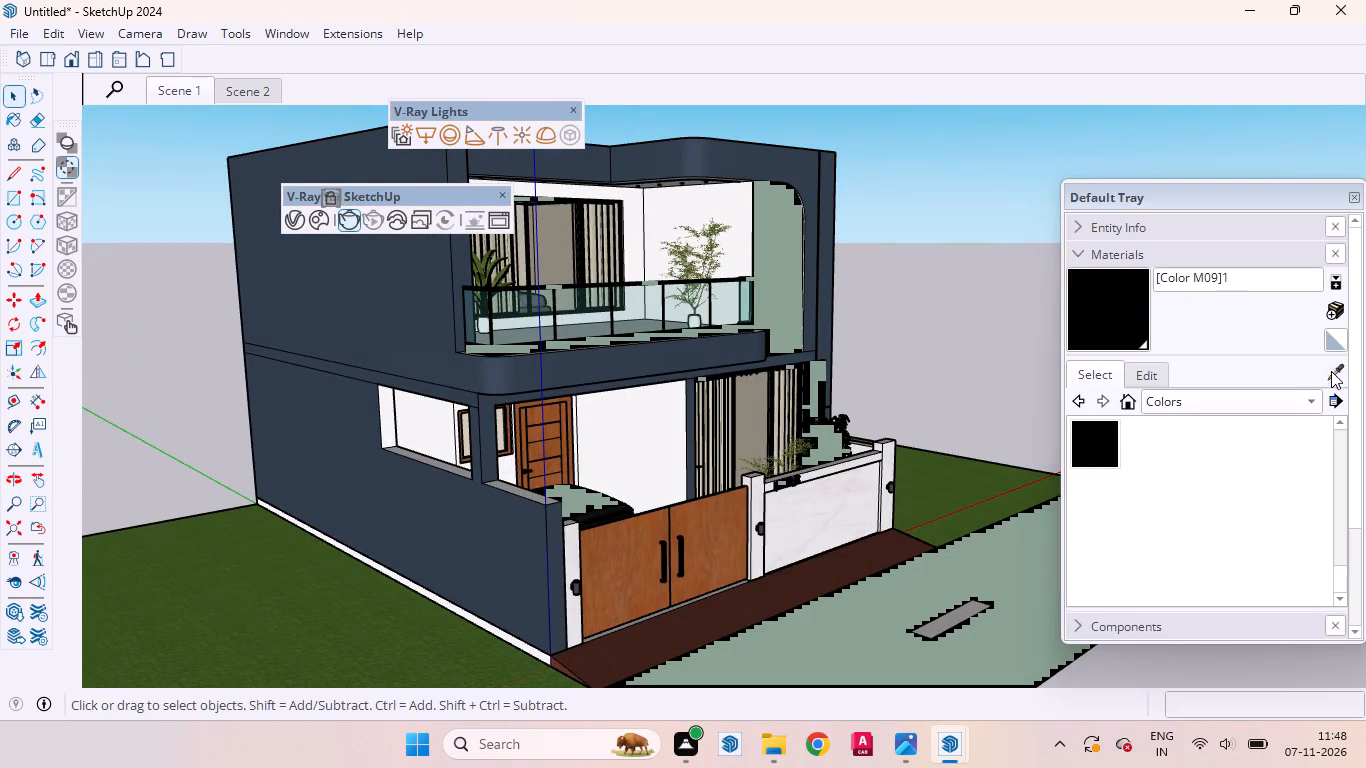
pyautogui.click(504, 541)
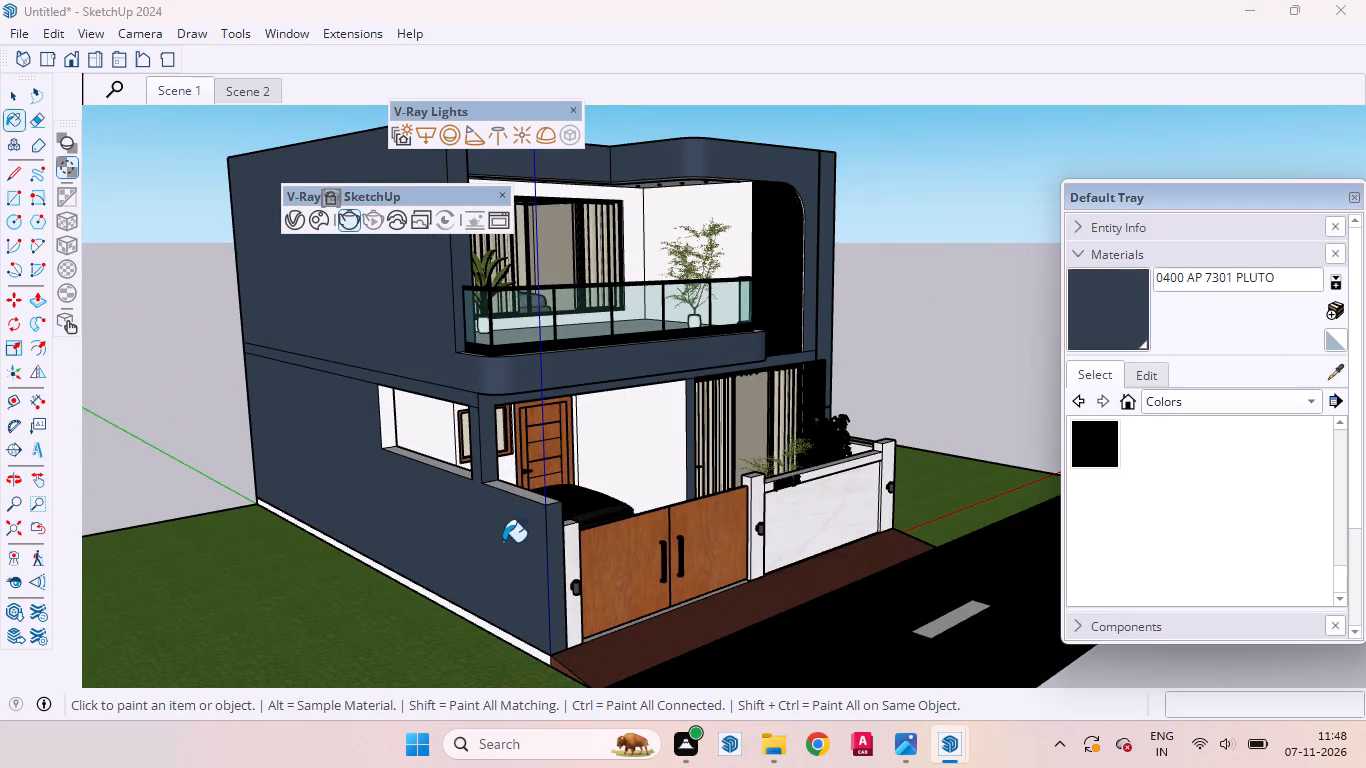
pyautogui.click(9, 91)
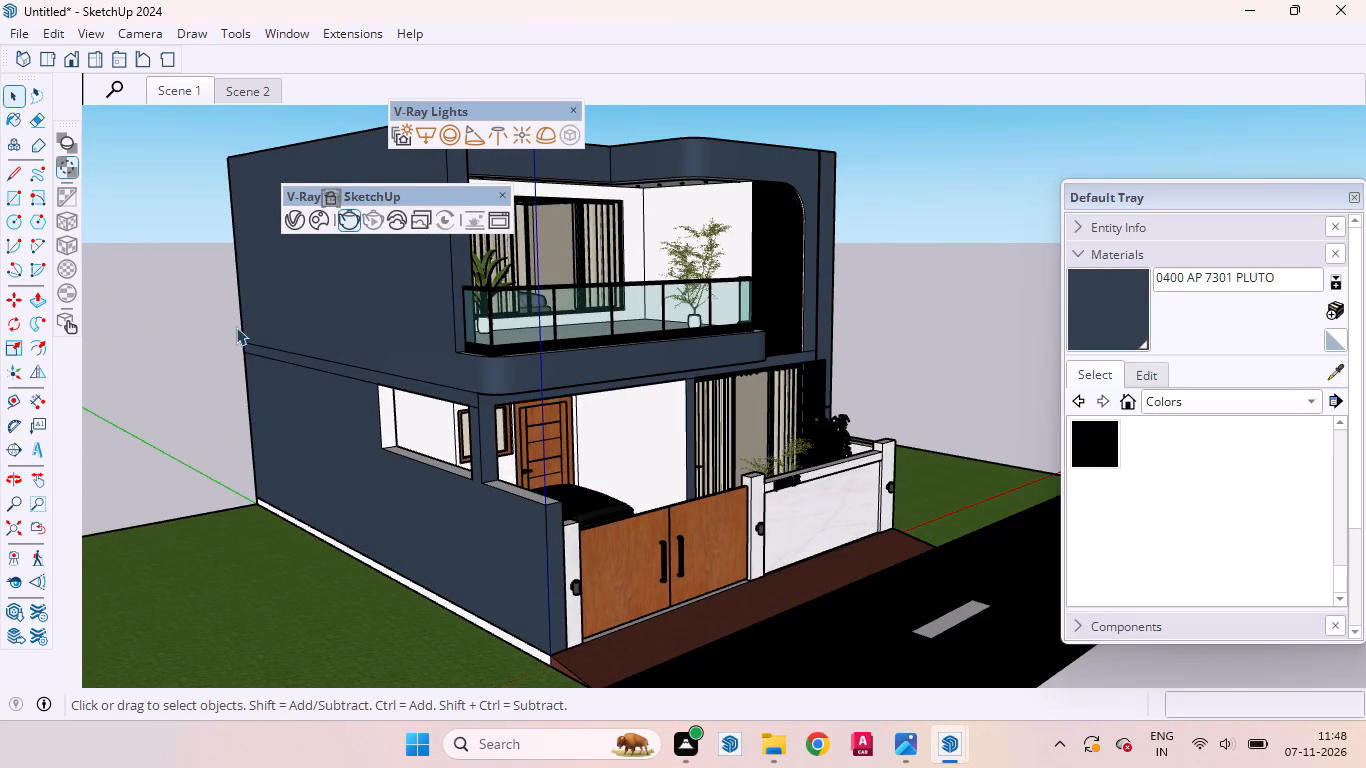
pyautogui.scroll(10, 451, 409)
pyautogui.moveTo(535, 560); pyautogui.dragTo(692, 665, button='middle')
pyautogui.scroll(3, 695, 613)
pyautogui.scroll(-4, 578, 409)
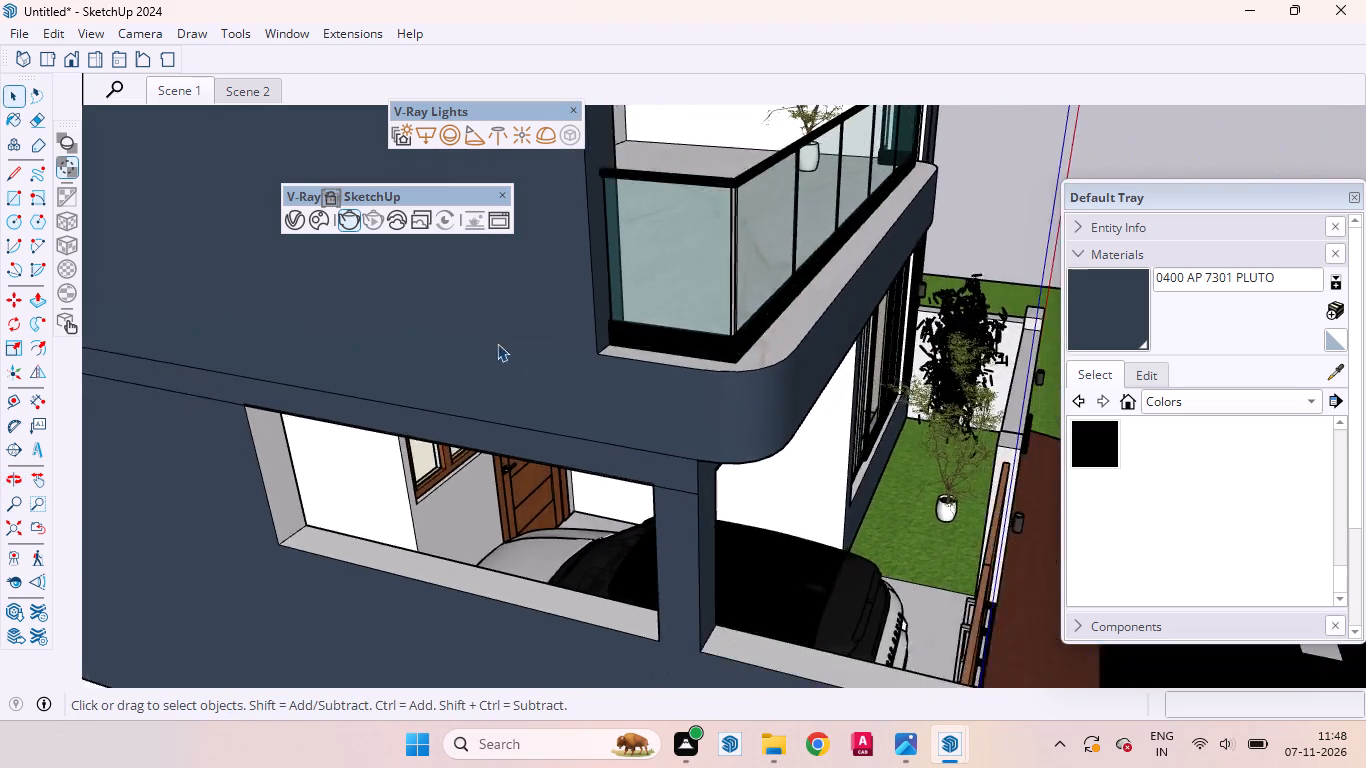
pyautogui.scroll(-4, 497, 343)
pyautogui.scroll(10, 743, 551)
pyautogui.moveTo(700, 571); pyautogui.dragTo(714, 609, button='middle')
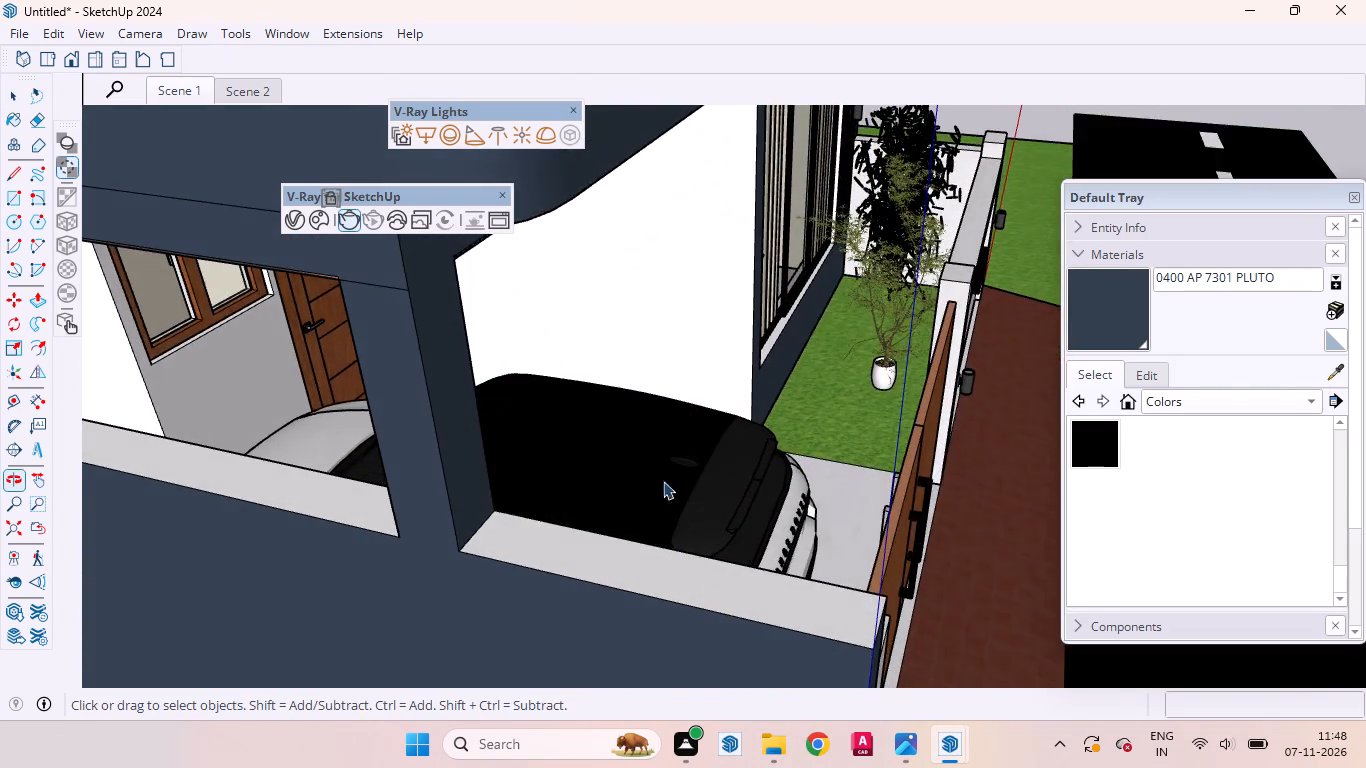
pyautogui.scroll(-4, 625, 398)
pyautogui.scroll(2, 667, 566)
pyautogui.scroll(-1, 667, 566)
pyautogui.scroll(5, 667, 566)
pyautogui.click(610, 472)
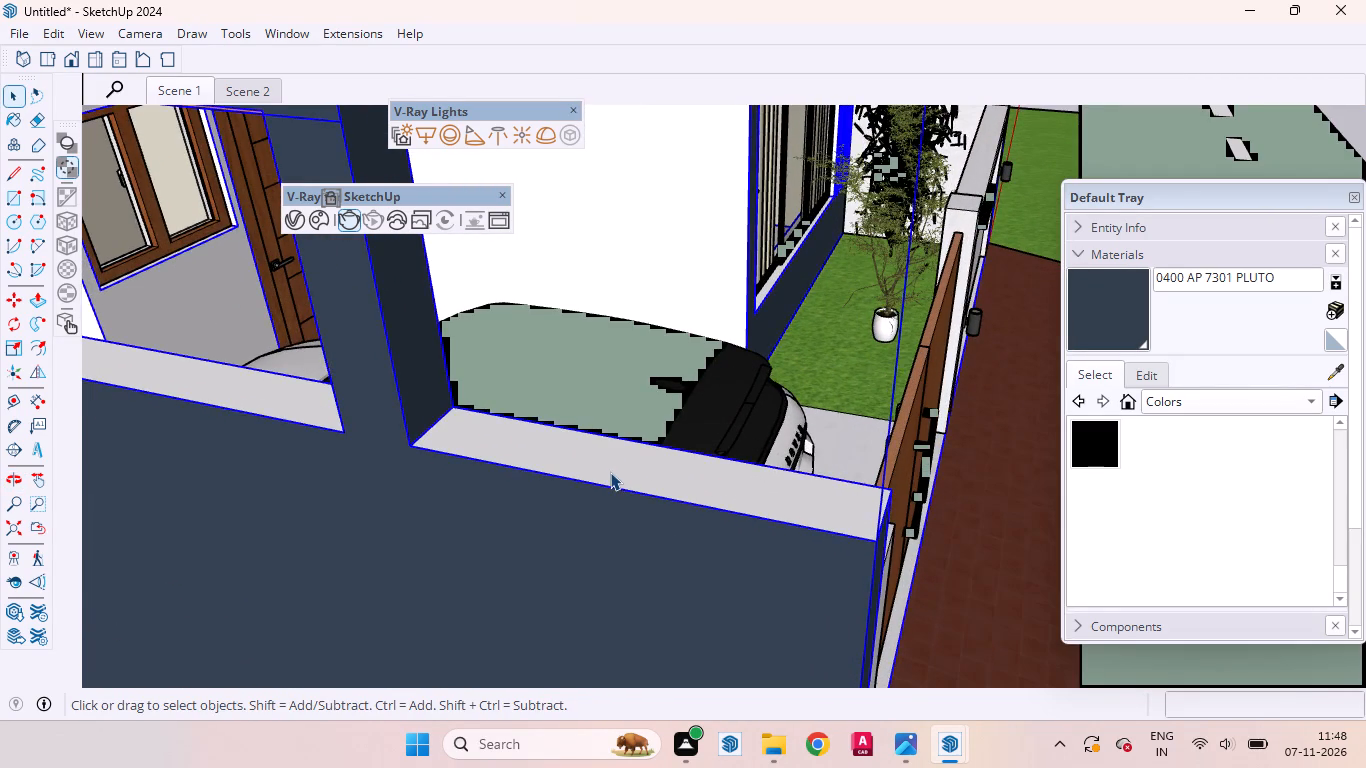
pyautogui.doubleClick(610, 472)
pyautogui.click(679, 472)
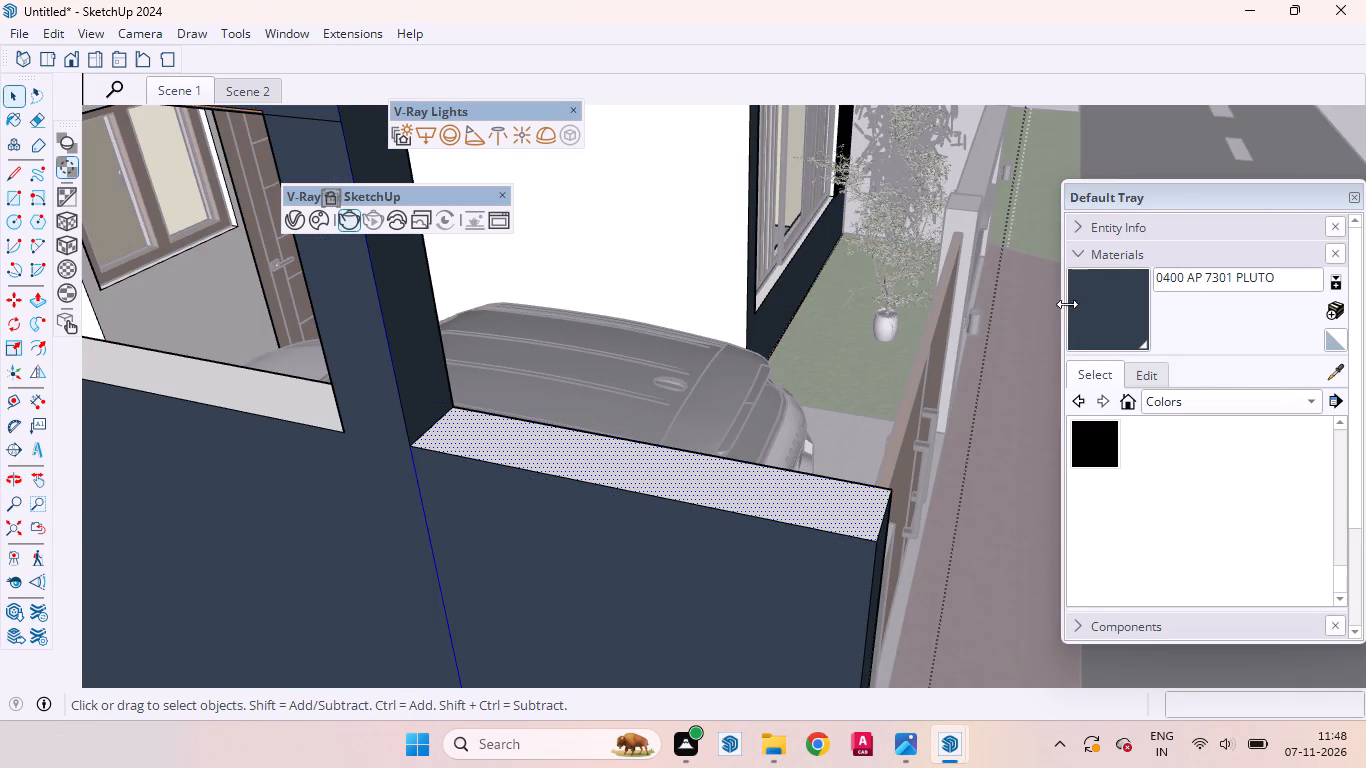
pyautogui.click(1120, 296)
pyautogui.click(744, 502)
# Paint the sill and both side reveals of the carport's side-wall opening with 0400 AP 7301 PLUTO, and exit the wall's editing.
pyautogui.scroll(-2, 873, 447)
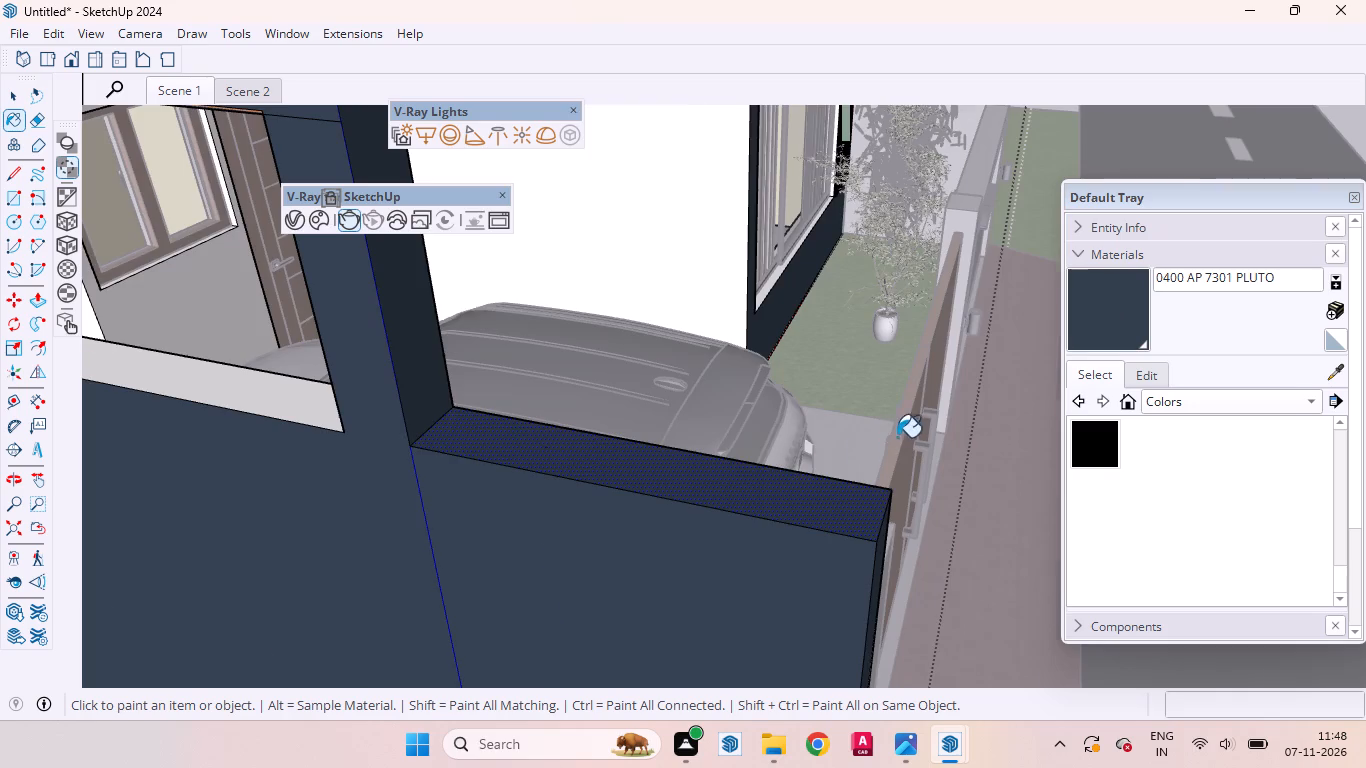
pyautogui.scroll(-7, 897, 437)
pyautogui.moveTo(703, 432); pyautogui.dragTo(951, 413, button='middle')
pyautogui.scroll(4, 873, 378)
pyautogui.scroll(-1, 873, 368)
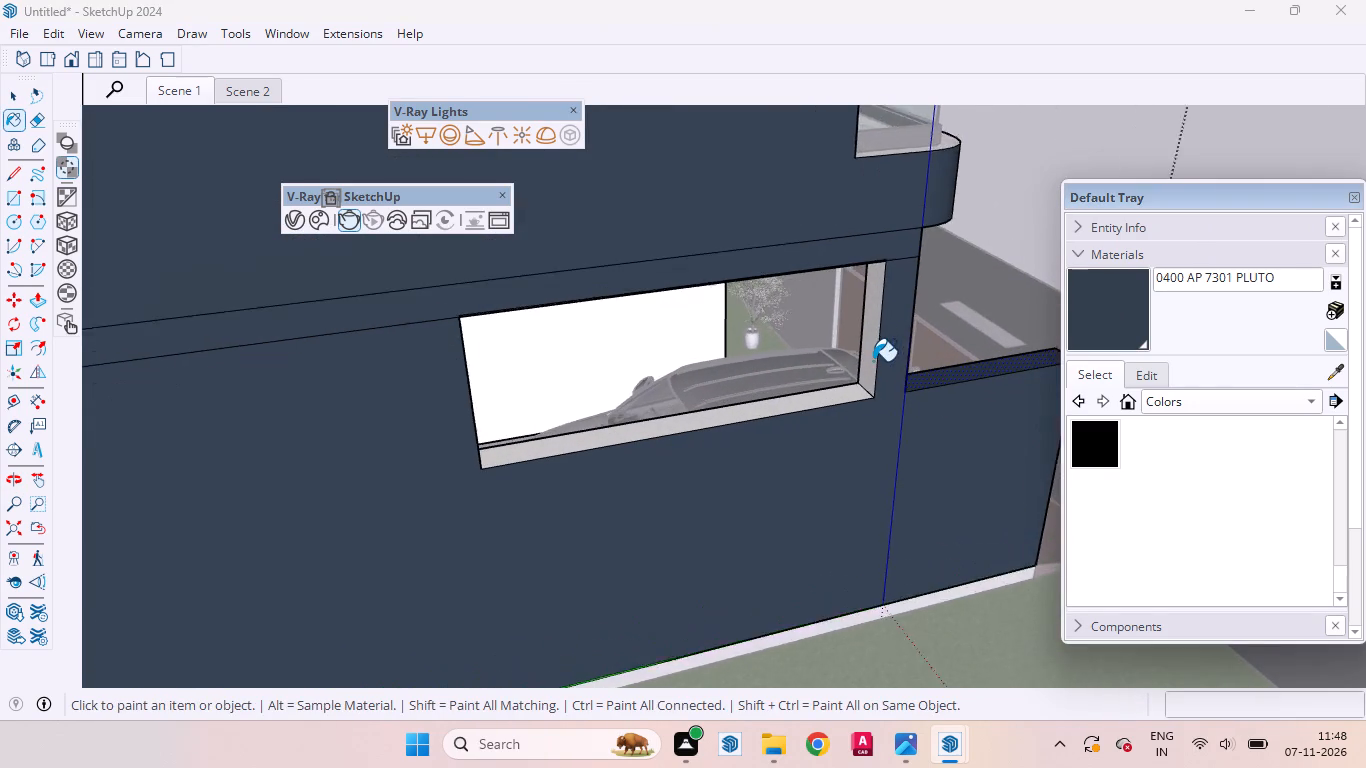
pyautogui.scroll(3, 873, 353)
pyautogui.click(873, 337)
pyautogui.click(806, 423)
pyautogui.moveTo(793, 436); pyautogui.dragTo(568, 473, button='middle')
pyautogui.scroll(1, 321, 378)
pyautogui.click(241, 329)
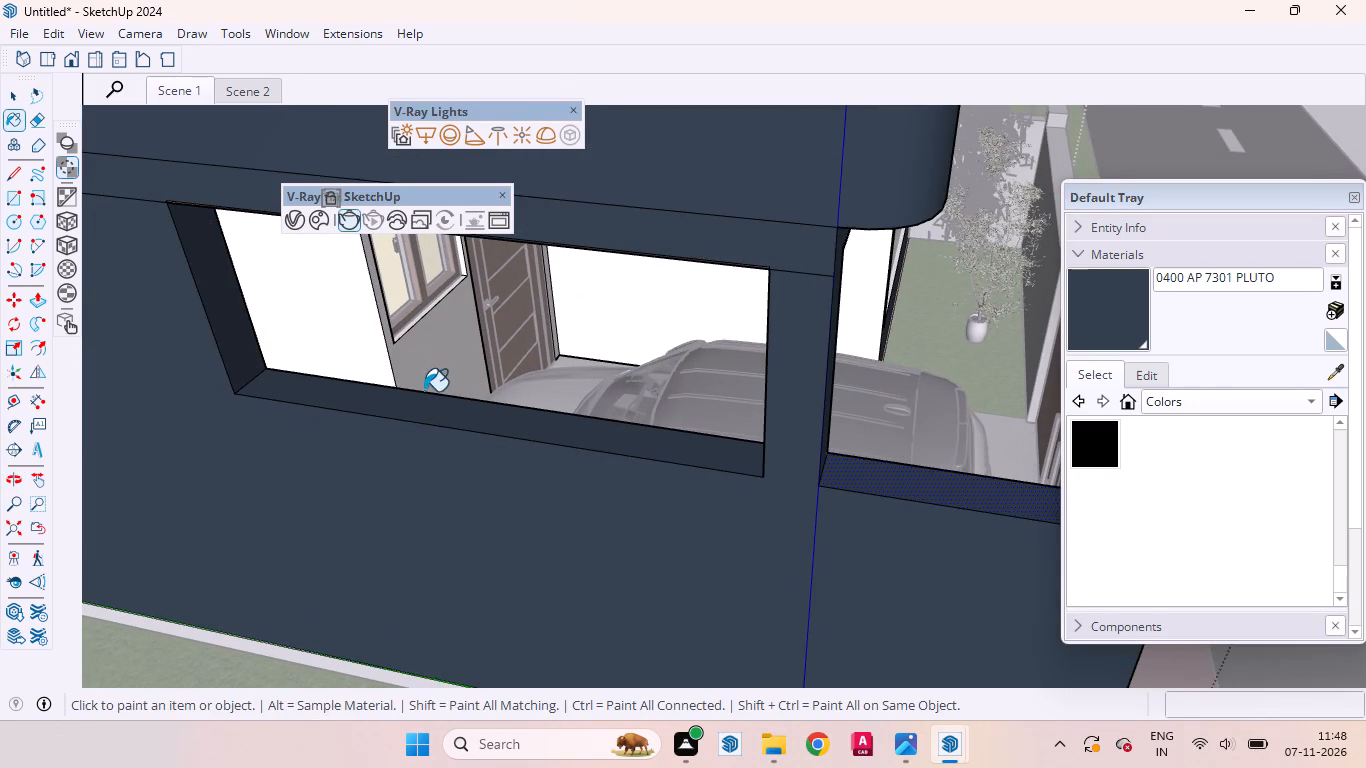
pyautogui.moveTo(526, 424); pyautogui.dragTo(270, 478, button='middle')
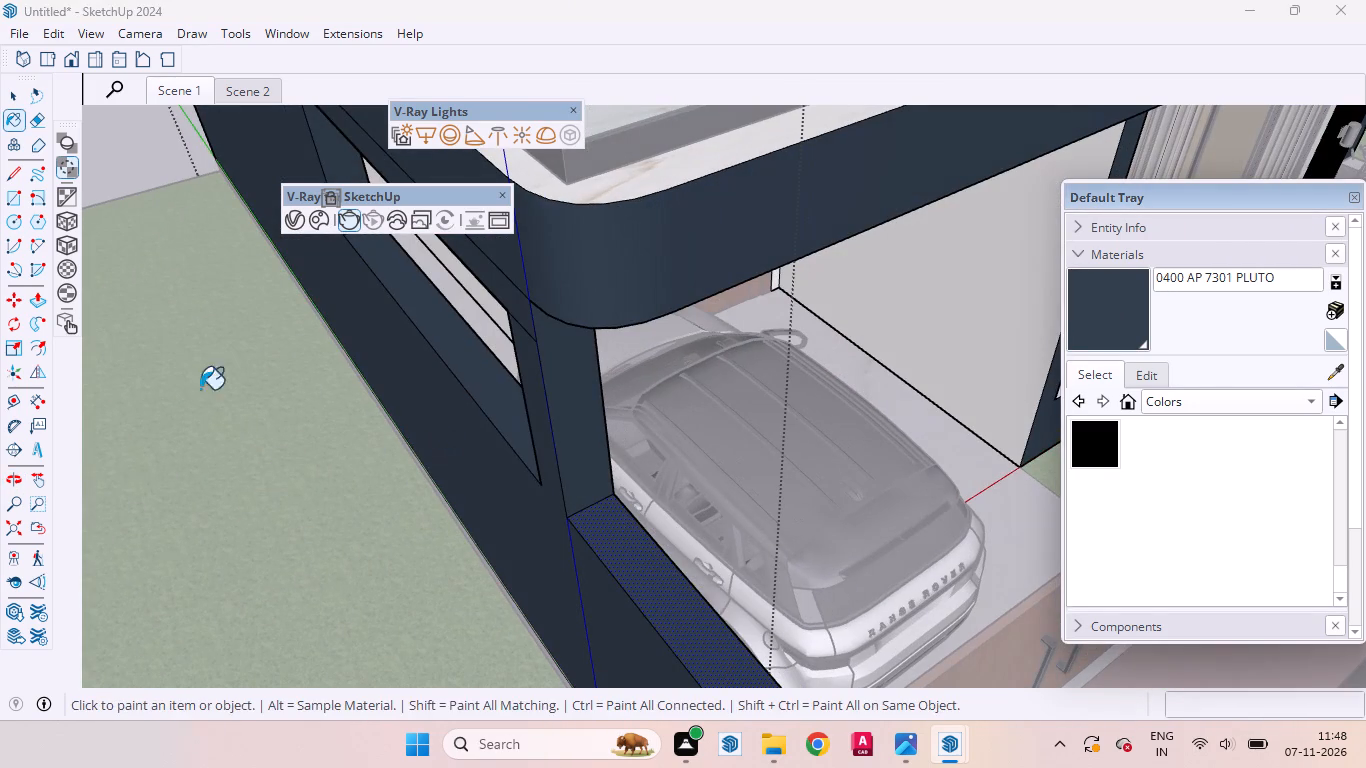
pyautogui.click(12, 93)
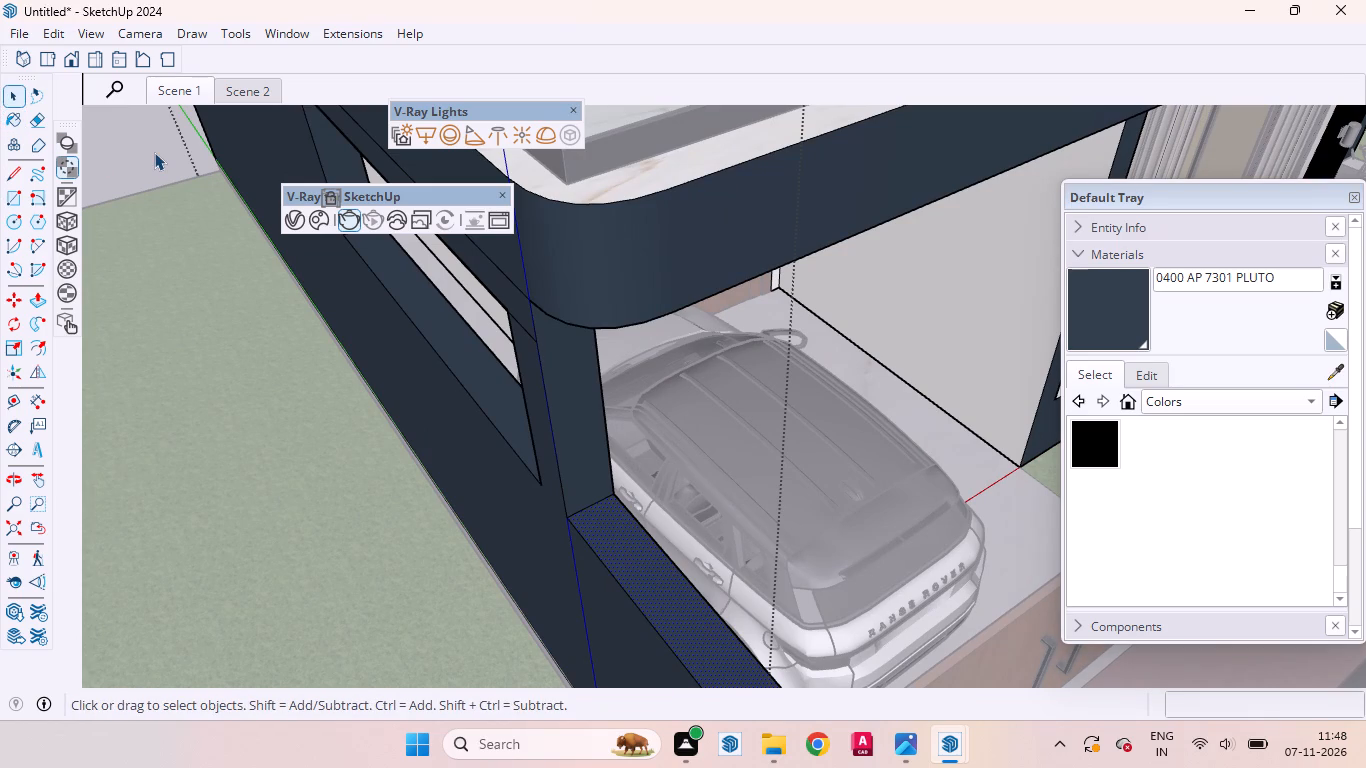
pyautogui.click(154, 152)
# Examine the painted side wall, its opening and the carport from the front of the house.
pyautogui.scroll(-4, 290, 289)
pyautogui.scroll(1, 384, 289)
pyautogui.scroll(-1, 410, 289)
pyautogui.scroll(1, 503, 304)
pyautogui.scroll(-3, 503, 306)
pyautogui.moveTo(530, 341); pyautogui.dragTo(434, 289, button='middle')
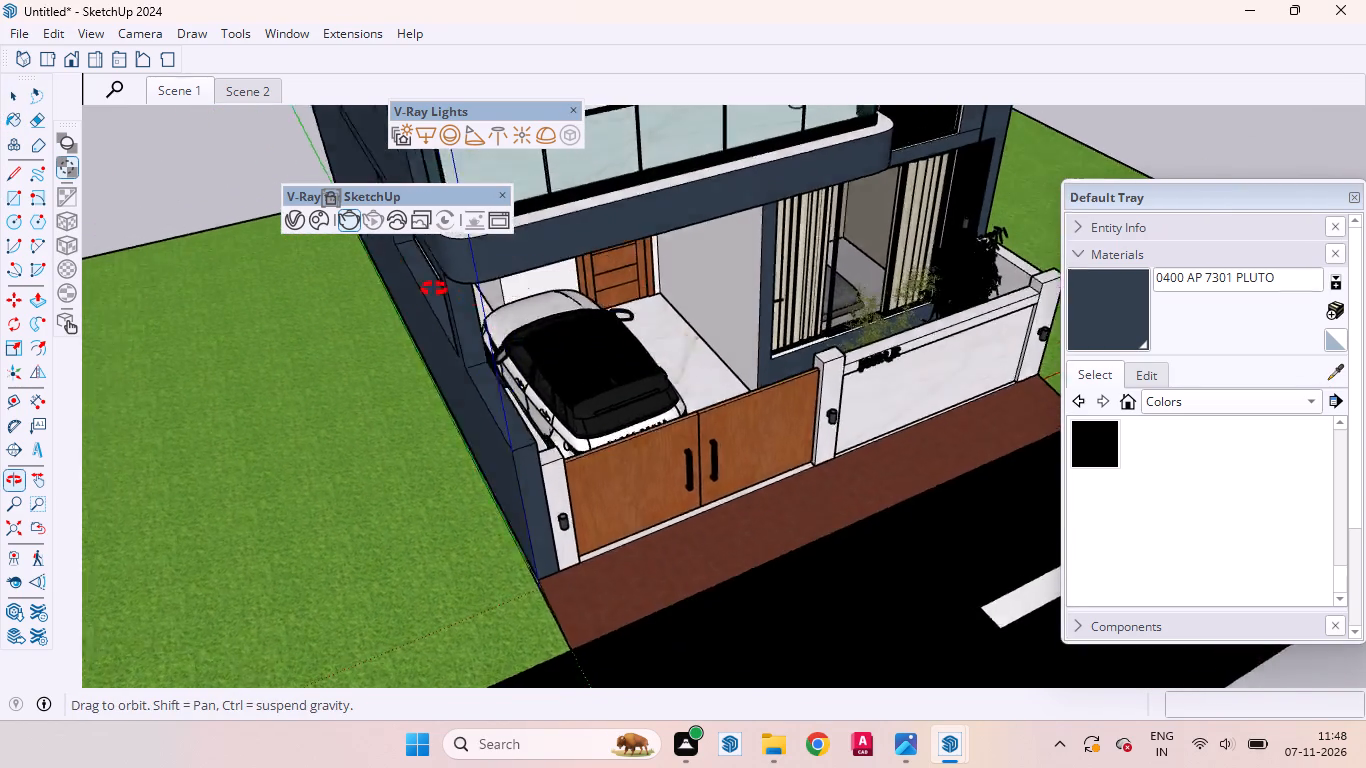
pyautogui.moveTo(434, 289); pyautogui.dragTo(318, 219, button='middle')
pyautogui.scroll(-3, 630, 345)
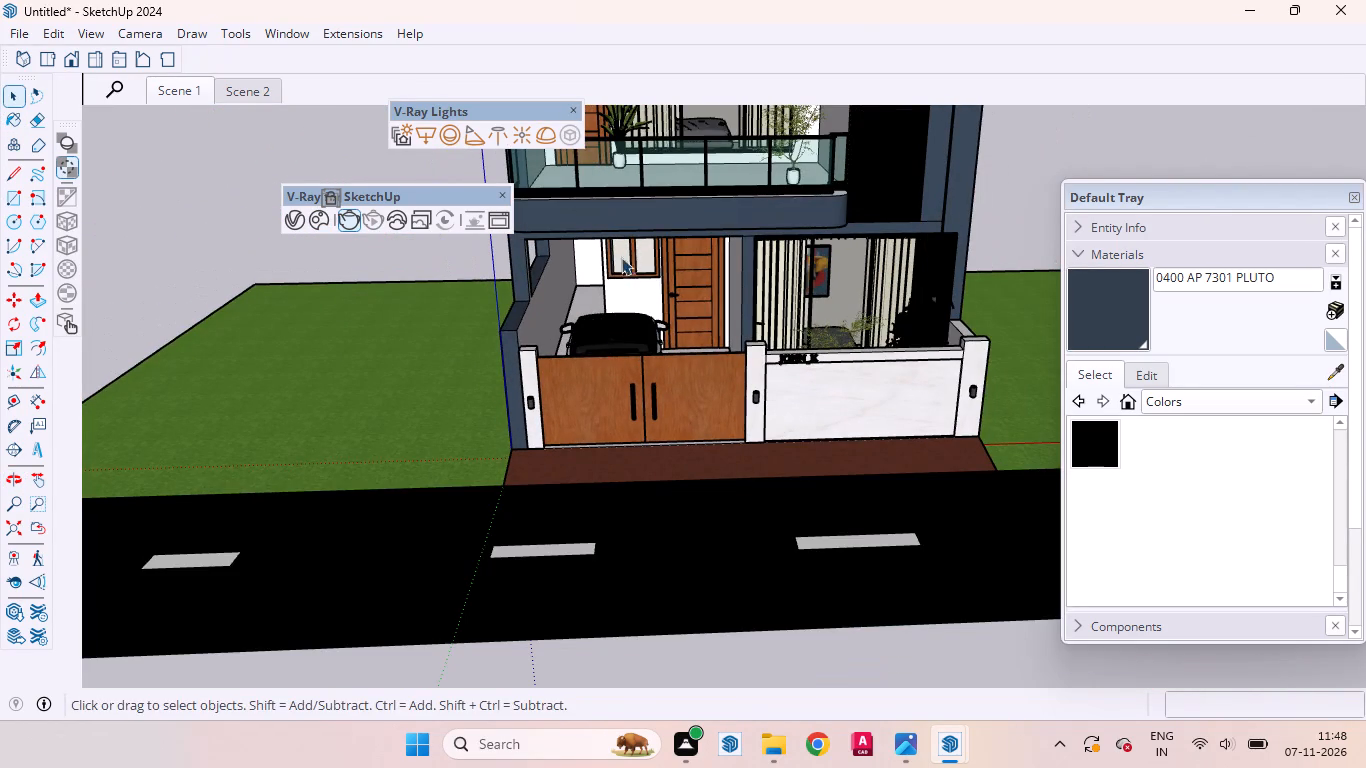
pyautogui.scroll(5, 604, 260)
pyautogui.scroll(-5, 621, 326)
pyautogui.scroll(4, 524, 305)
pyautogui.moveTo(550, 300); pyautogui.dragTo(435, 220, button='middle')
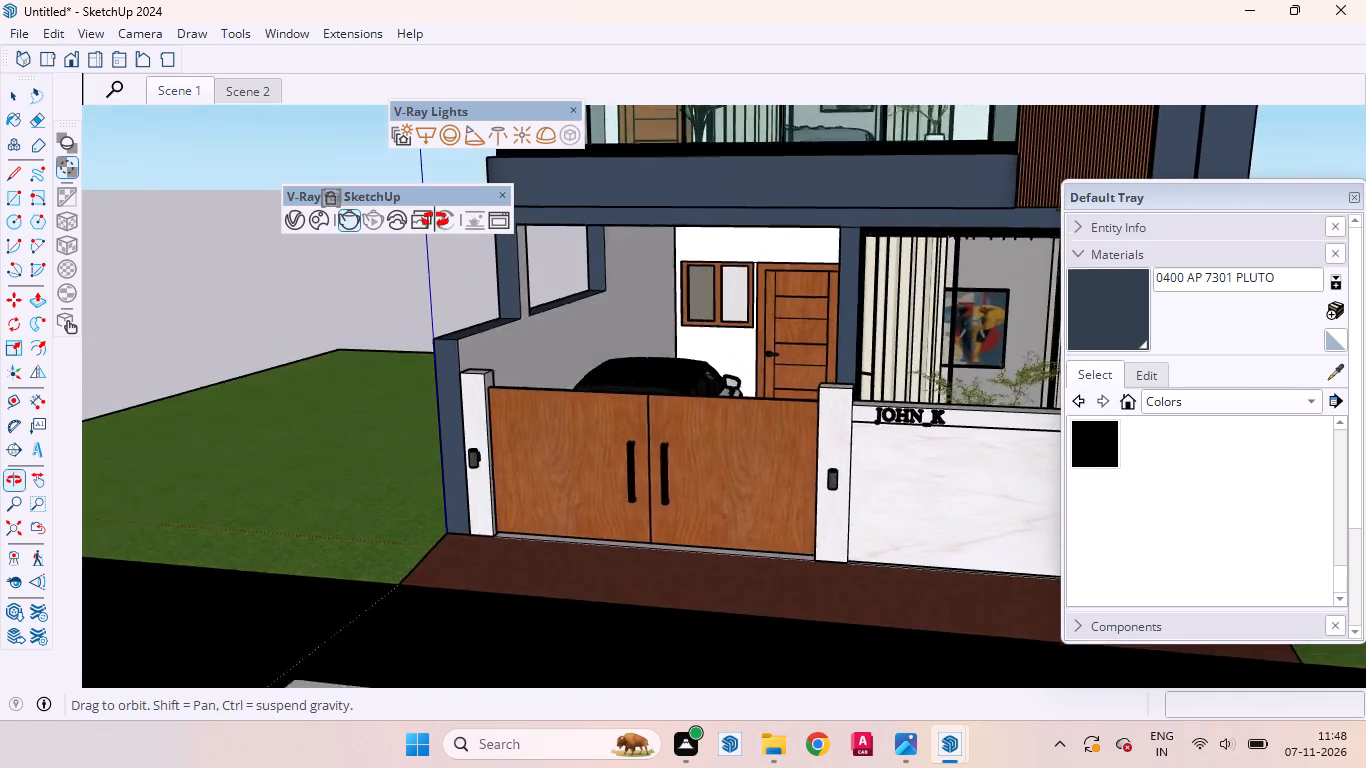
# Check the carport's painted side wall and opening up close, and return to the Scene 1 view.
pyautogui.moveTo(435, 220); pyautogui.dragTo(423, 216, button='middle')
pyautogui.scroll(-3, 649, 367)
pyautogui.scroll(7, 548, 264)
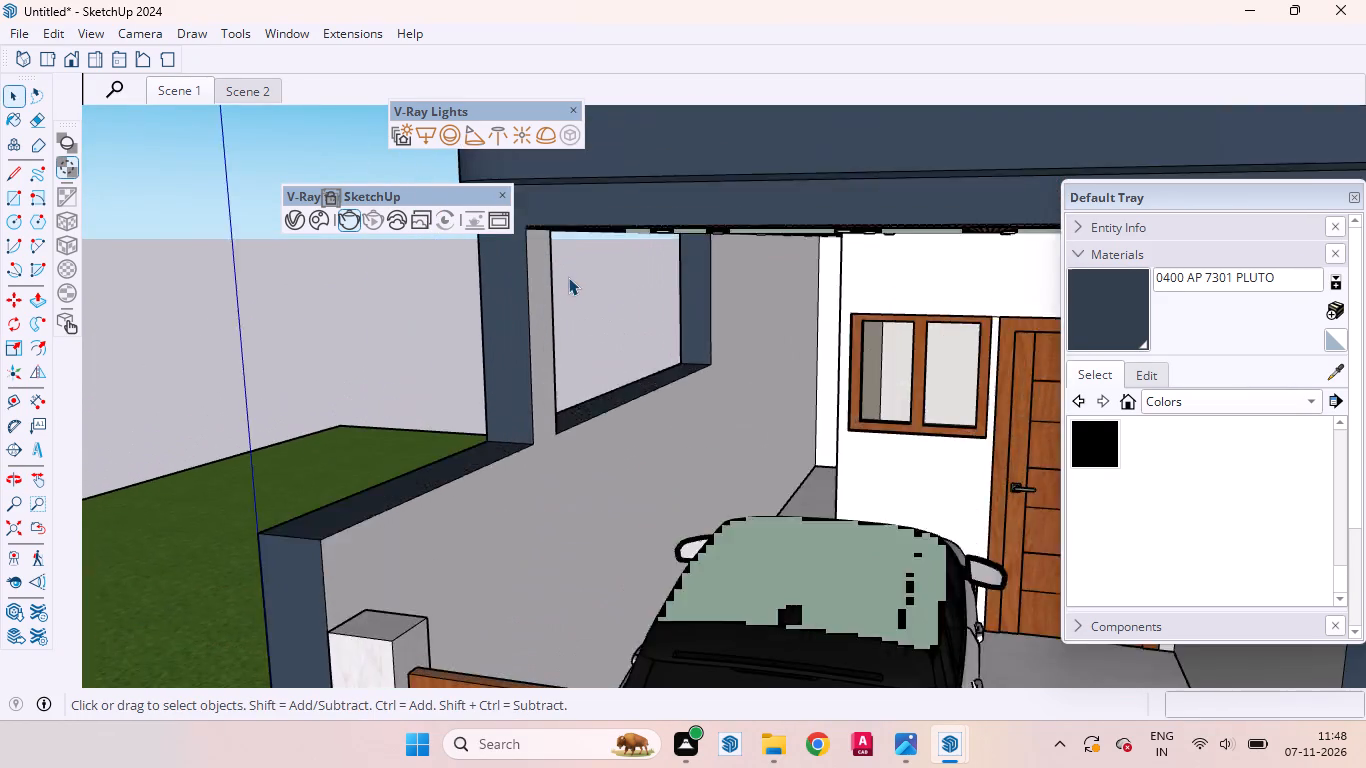
pyautogui.scroll(4, 568, 277)
pyautogui.scroll(-4, 589, 286)
pyautogui.scroll(-4, 677, 299)
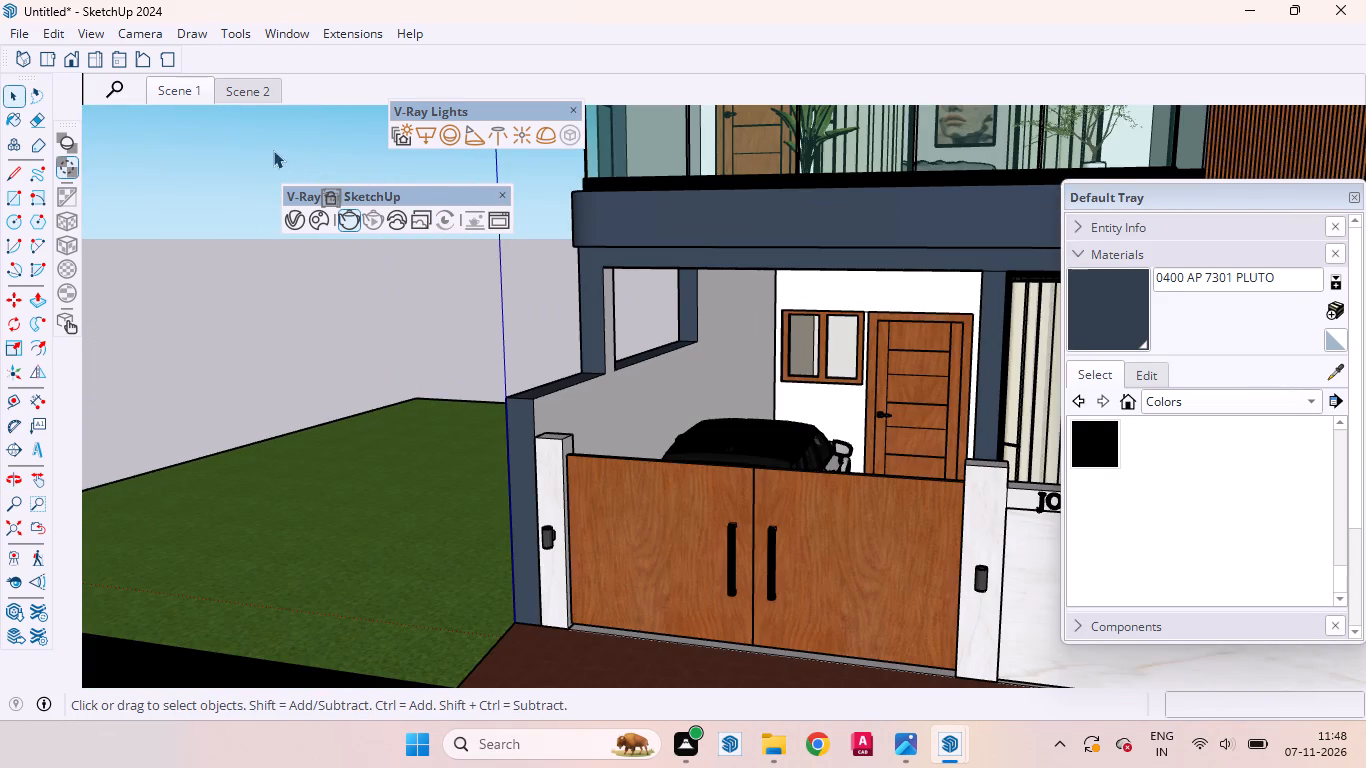
pyautogui.click(184, 89)
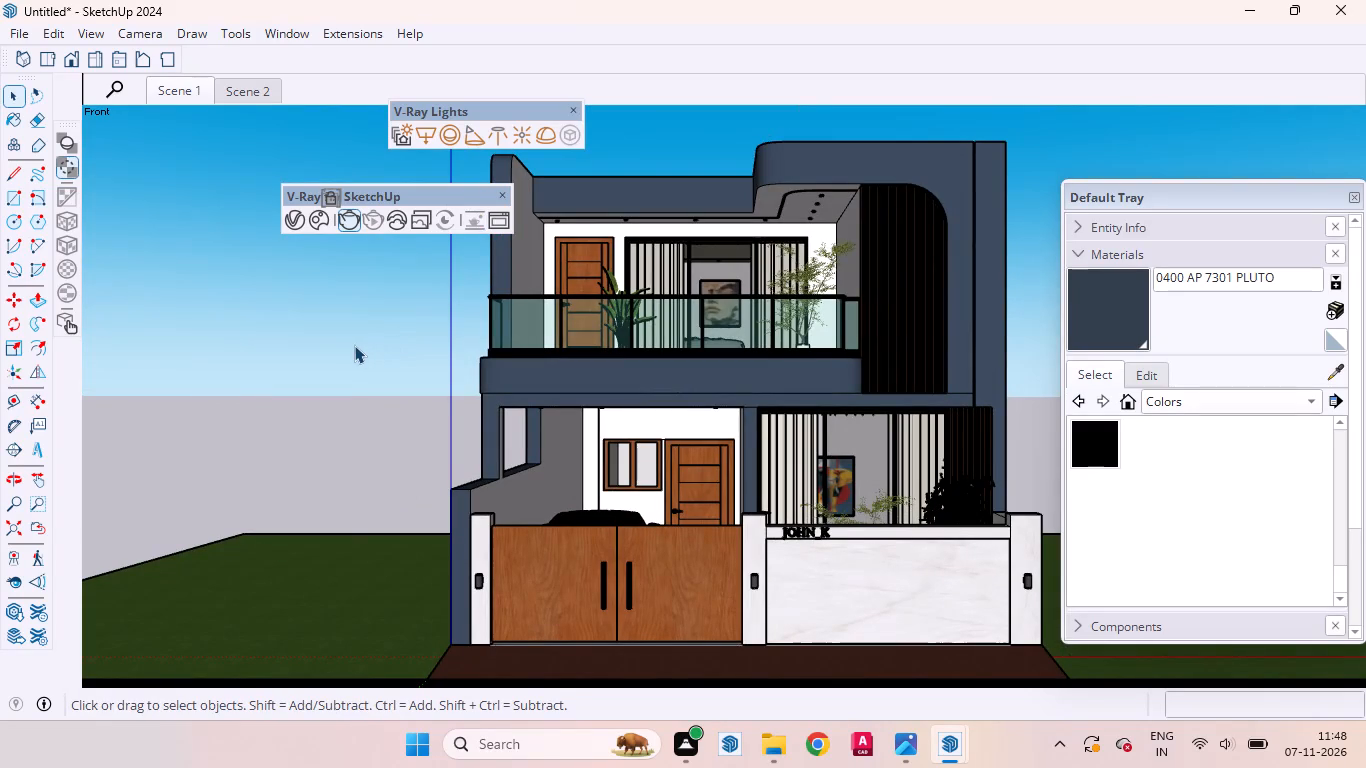
# Save the model as a SketchUp file named ELIVATIONJ in the Documents folder.
pyautogui.click(18, 32)
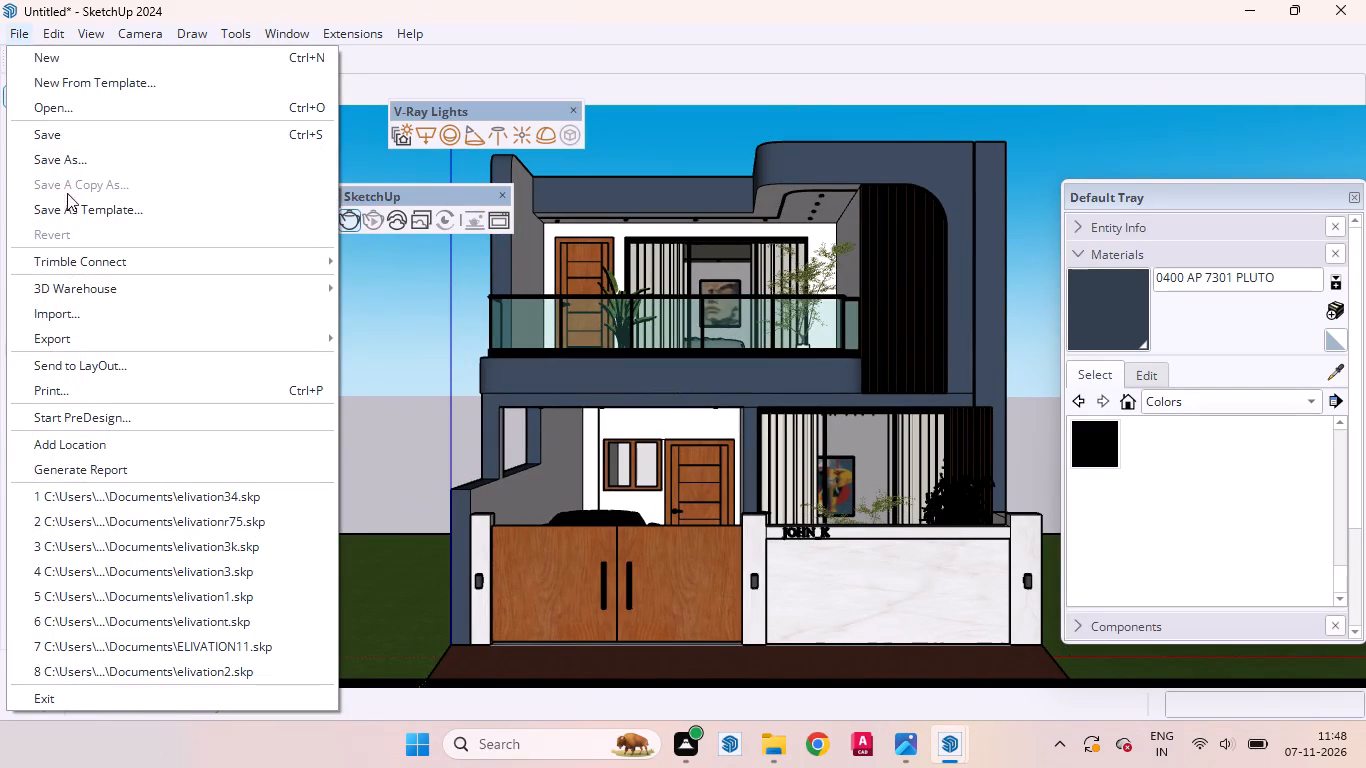
pyautogui.click(53, 138)
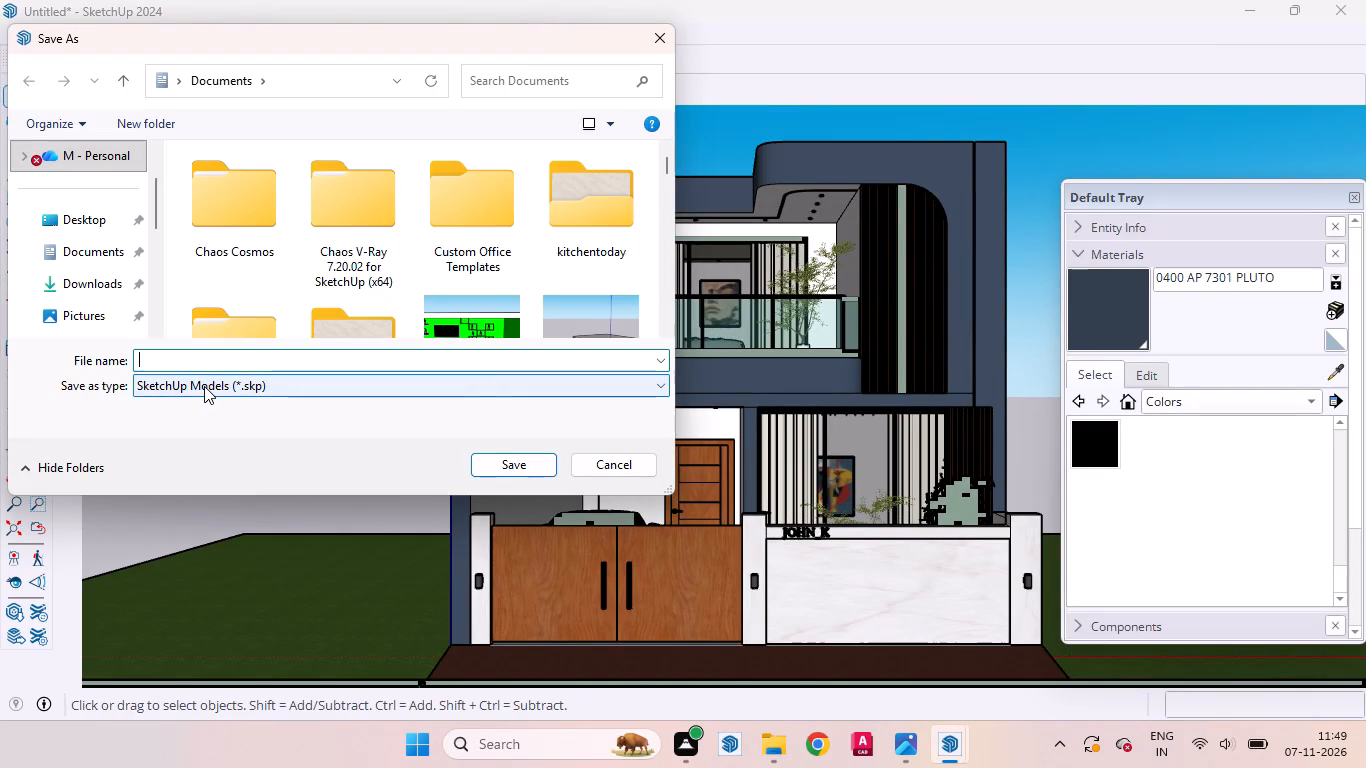
pyautogui.press('e')
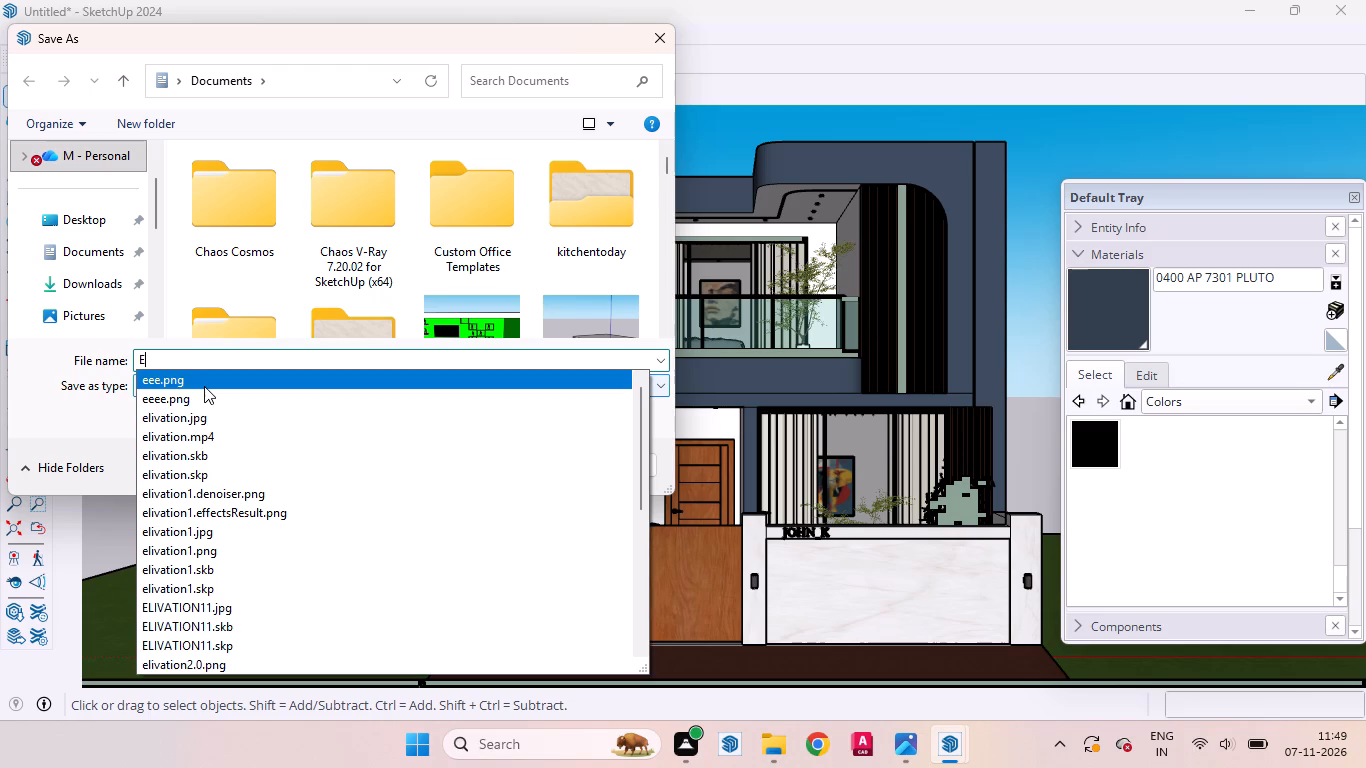
pyautogui.write('LI')
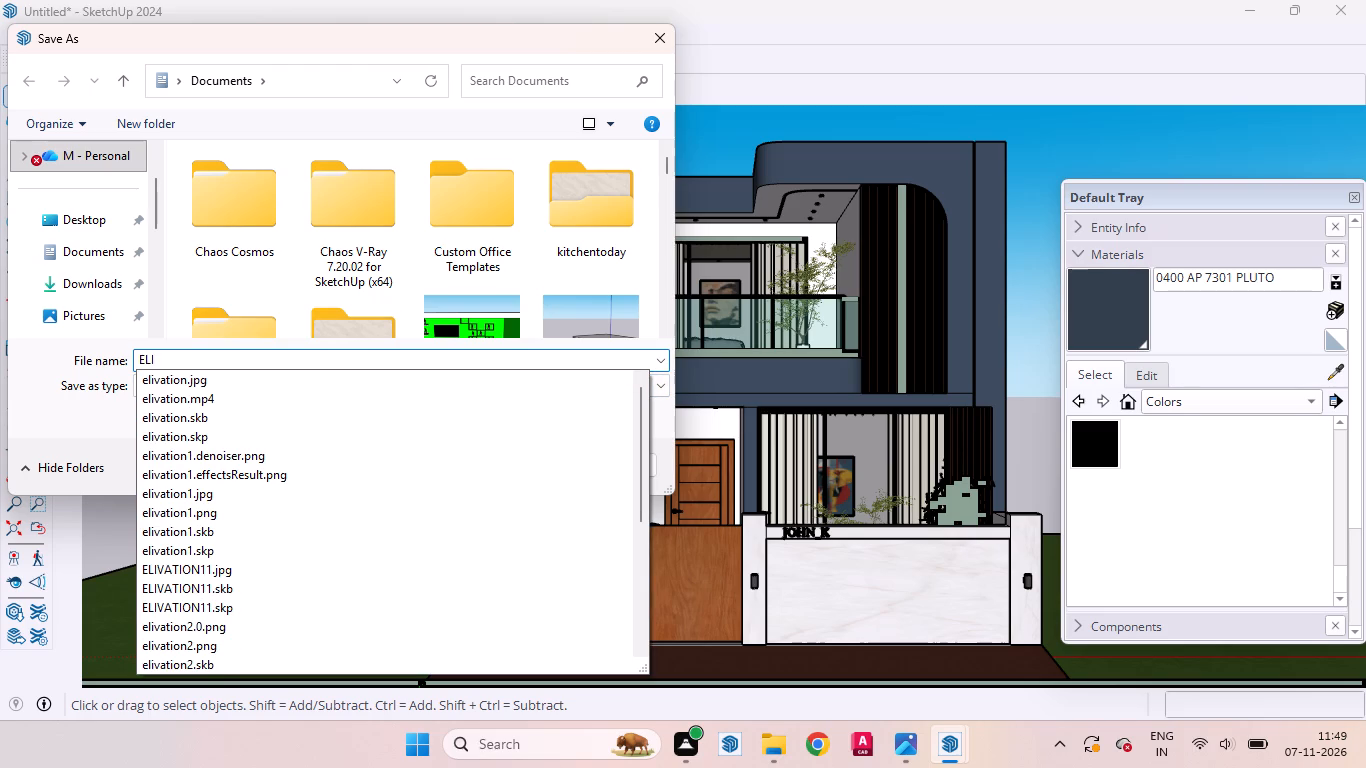
pyautogui.write('VATION')
pyautogui.press('j')
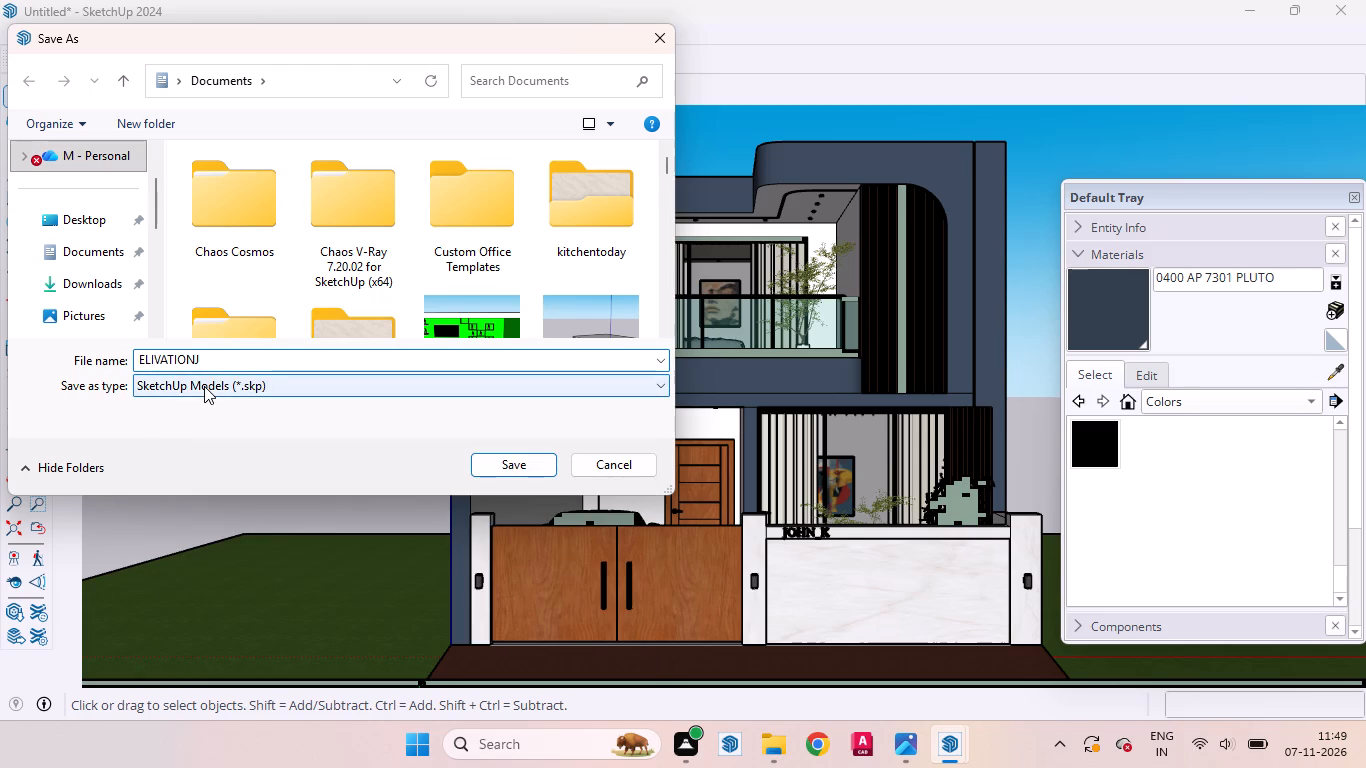
pyautogui.click(93, 255)
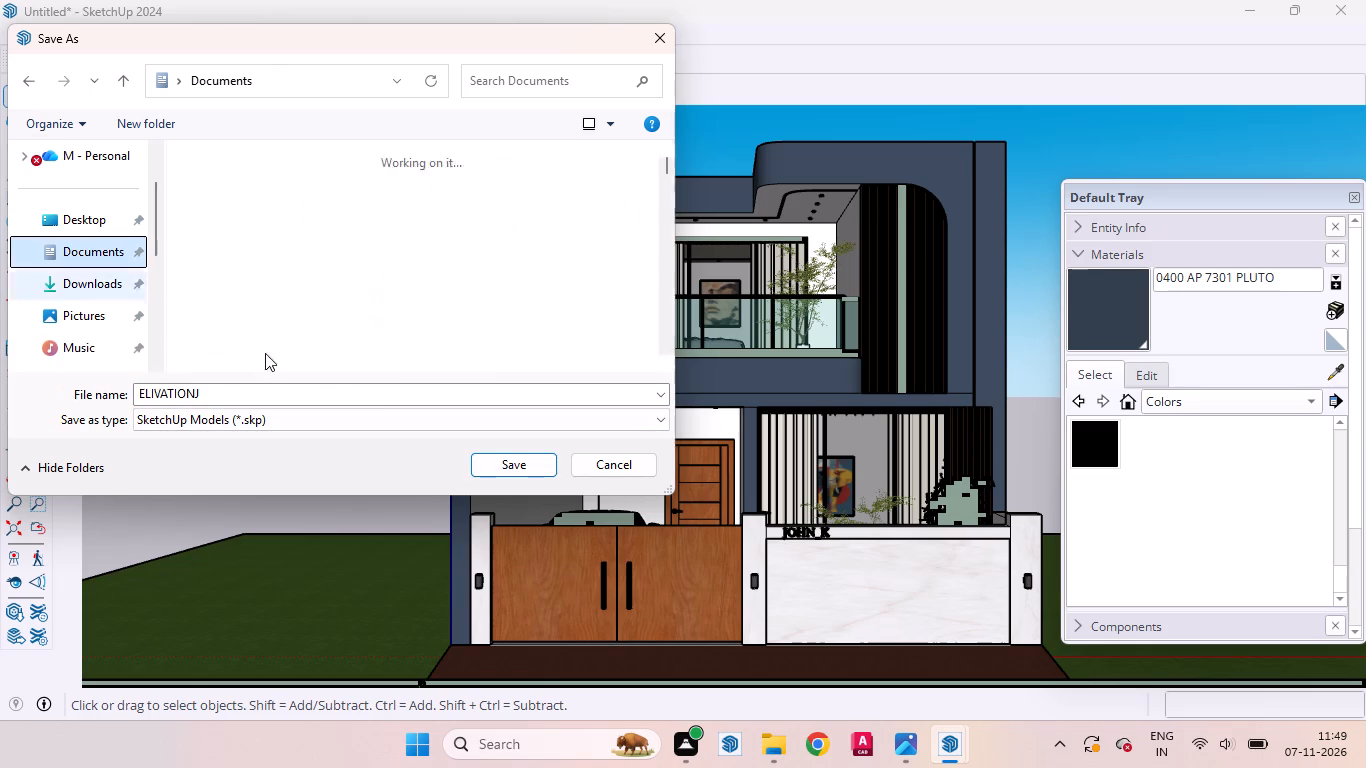
pyautogui.click(495, 458)
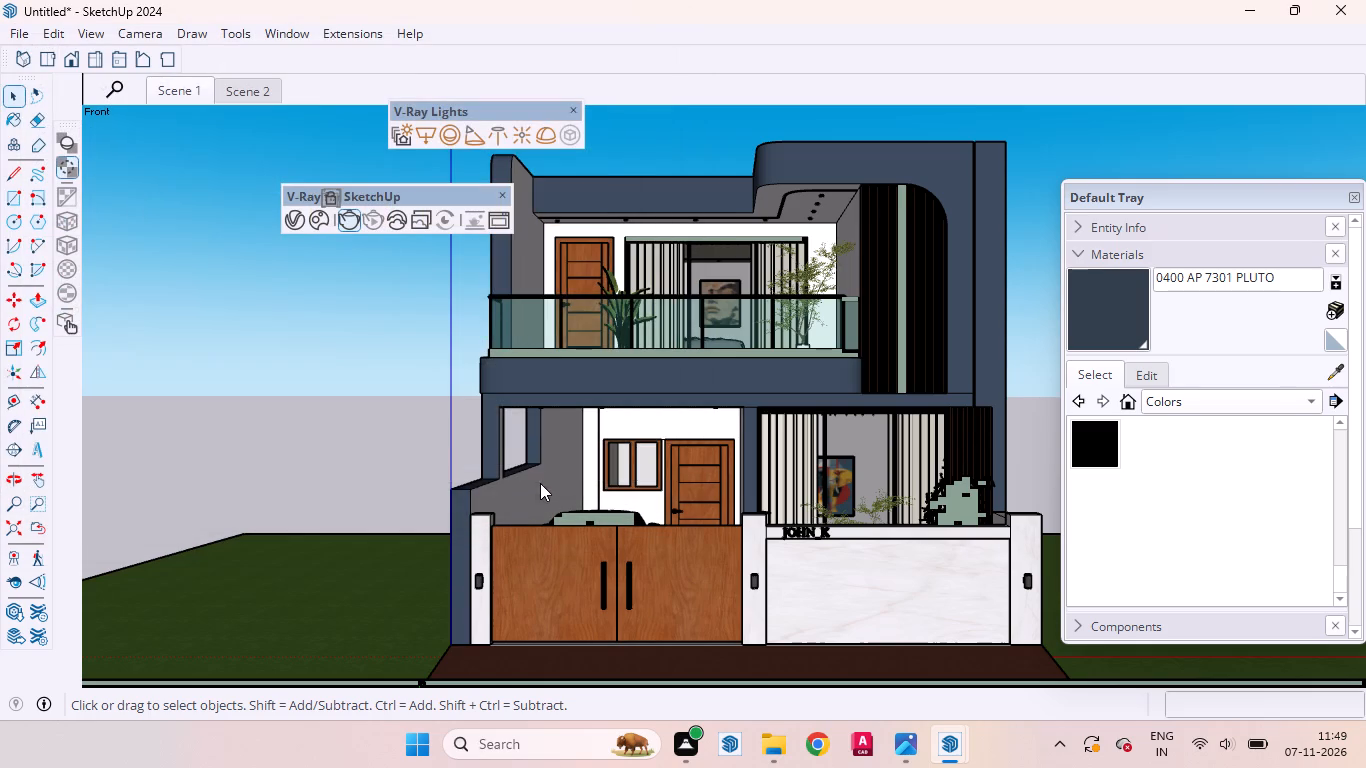
# Examine the upper-floor balcony and its marble floor from above and close up.
pyautogui.scroll(4, 494, 435)
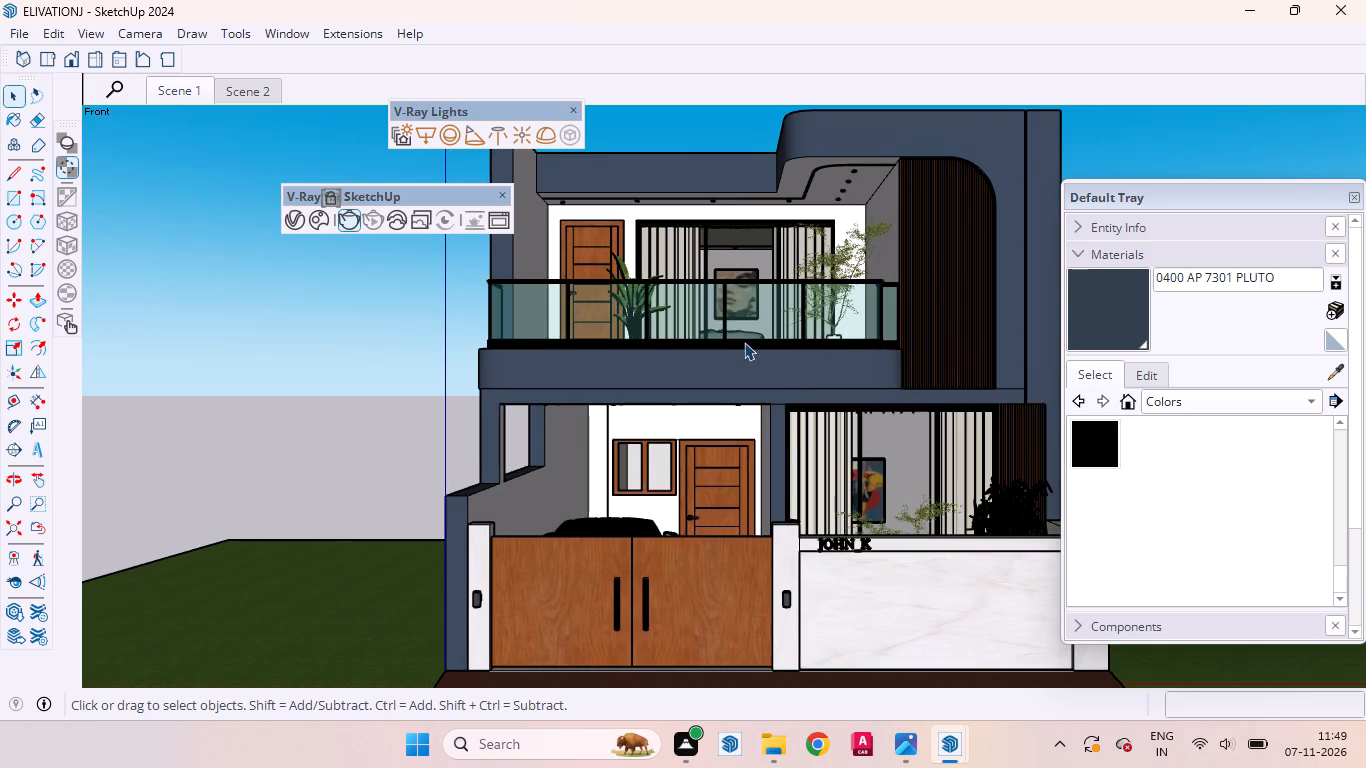
pyautogui.scroll(4, 757, 326)
pyautogui.moveTo(800, 419); pyautogui.dragTo(984, 664, button='middle')
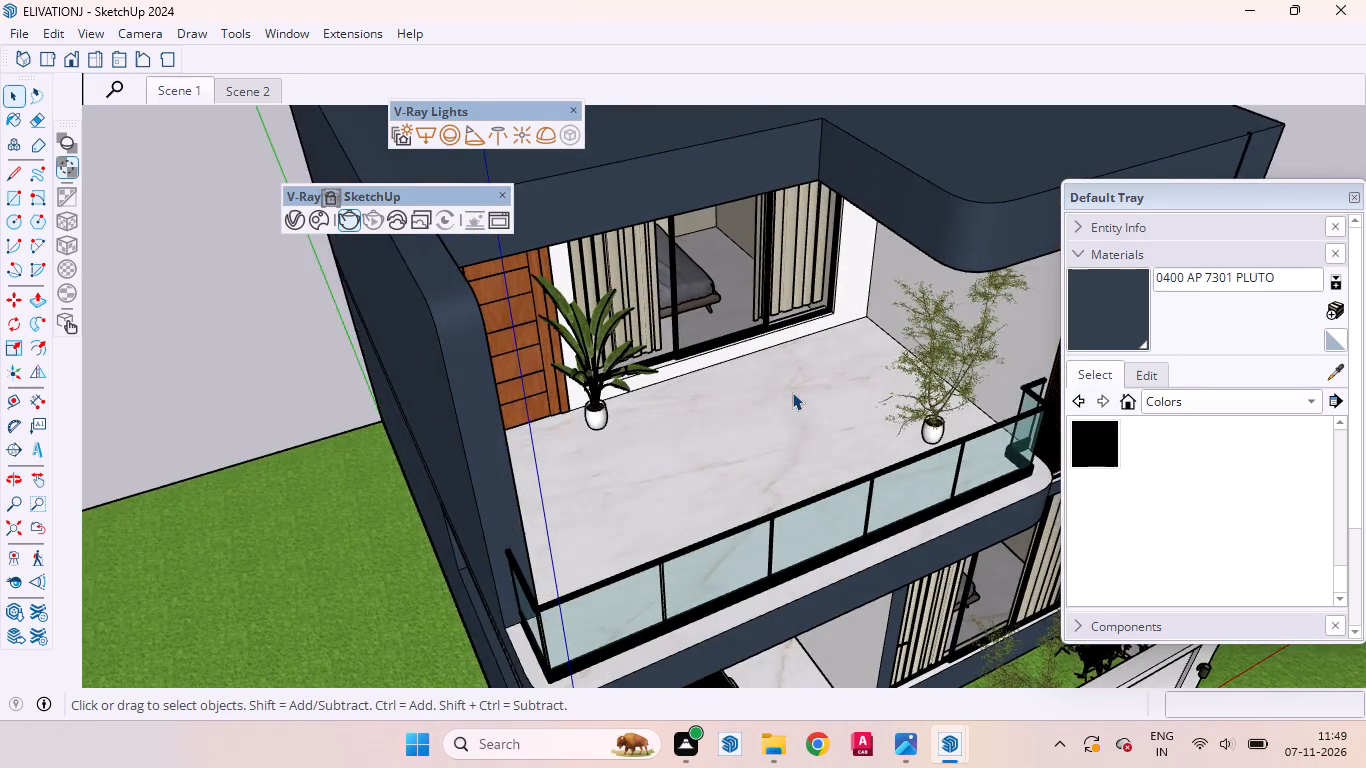
pyautogui.scroll(5, 782, 386)
pyautogui.scroll(-1, 782, 386)
pyautogui.scroll(7, 781, 386)
pyautogui.moveTo(684, 426); pyautogui.dragTo(639, 447, button='middle')
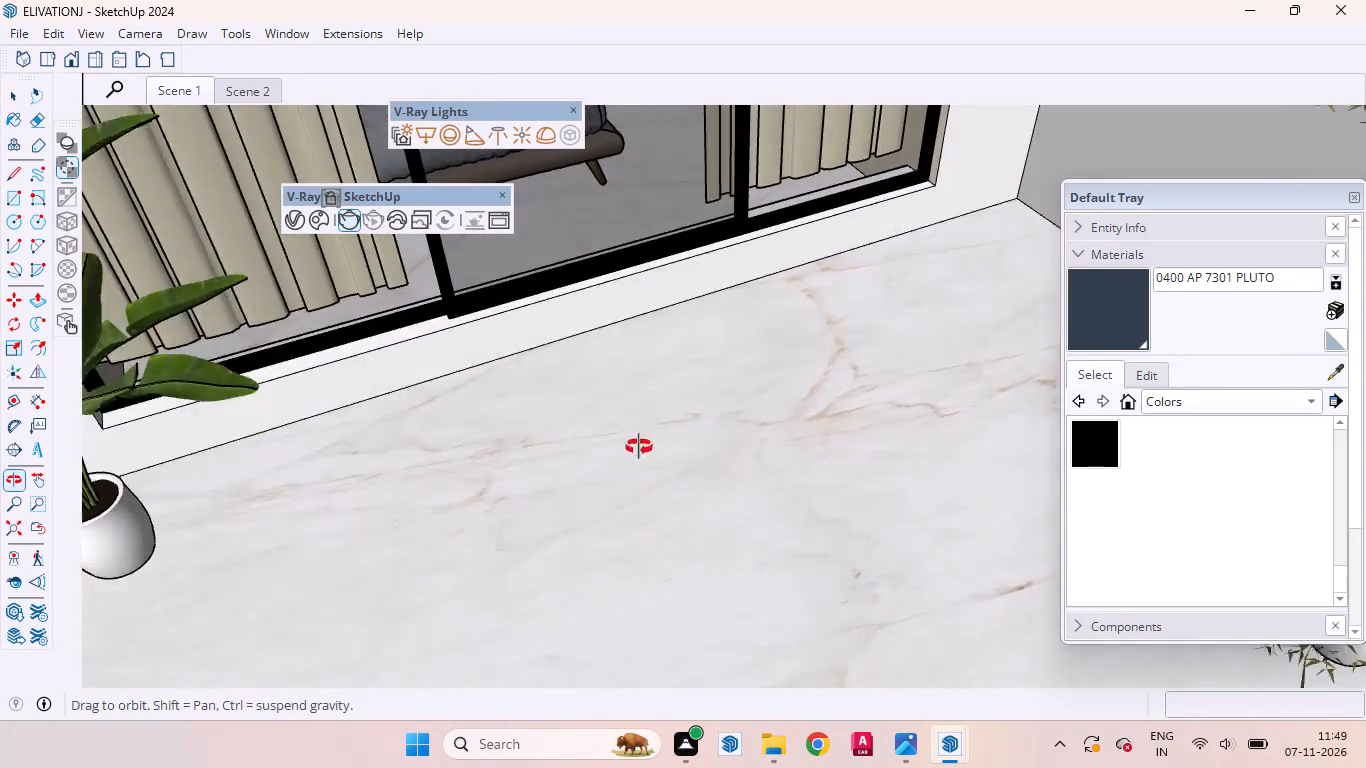
pyautogui.moveTo(639, 447); pyautogui.dragTo(630, 443, button='middle')
pyautogui.scroll(1, 658, 439)
pyautogui.scroll(-17, 658, 439)
pyautogui.scroll(-4, 690, 478)
# Hide the black-framed glass window component between the balcony and the upper-floor bedroom.
pyautogui.moveTo(639, 475); pyautogui.dragTo(587, 341, button='middle')
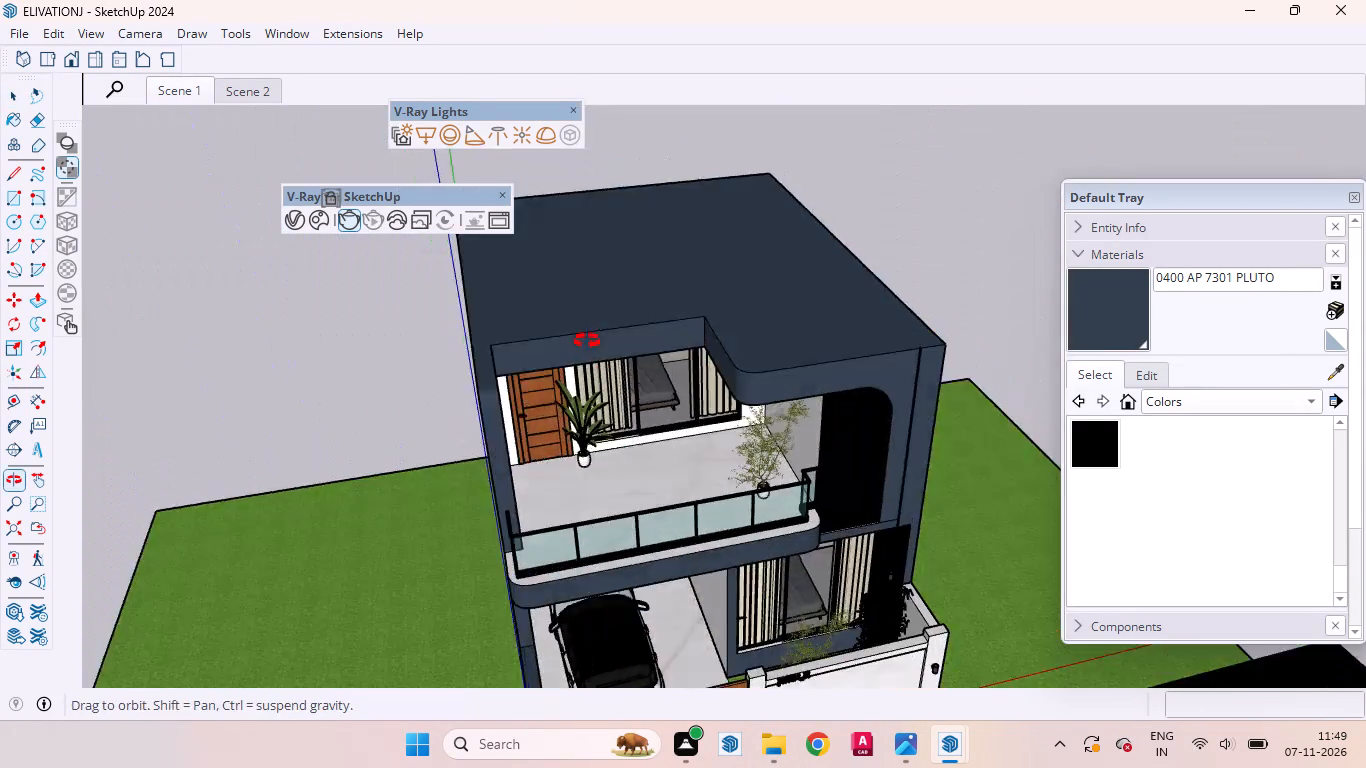
pyautogui.moveTo(587, 341); pyautogui.dragTo(576, 296, button='middle')
pyautogui.scroll(9, 600, 312)
pyautogui.moveTo(683, 372); pyautogui.dragTo(639, 357, button='middle')
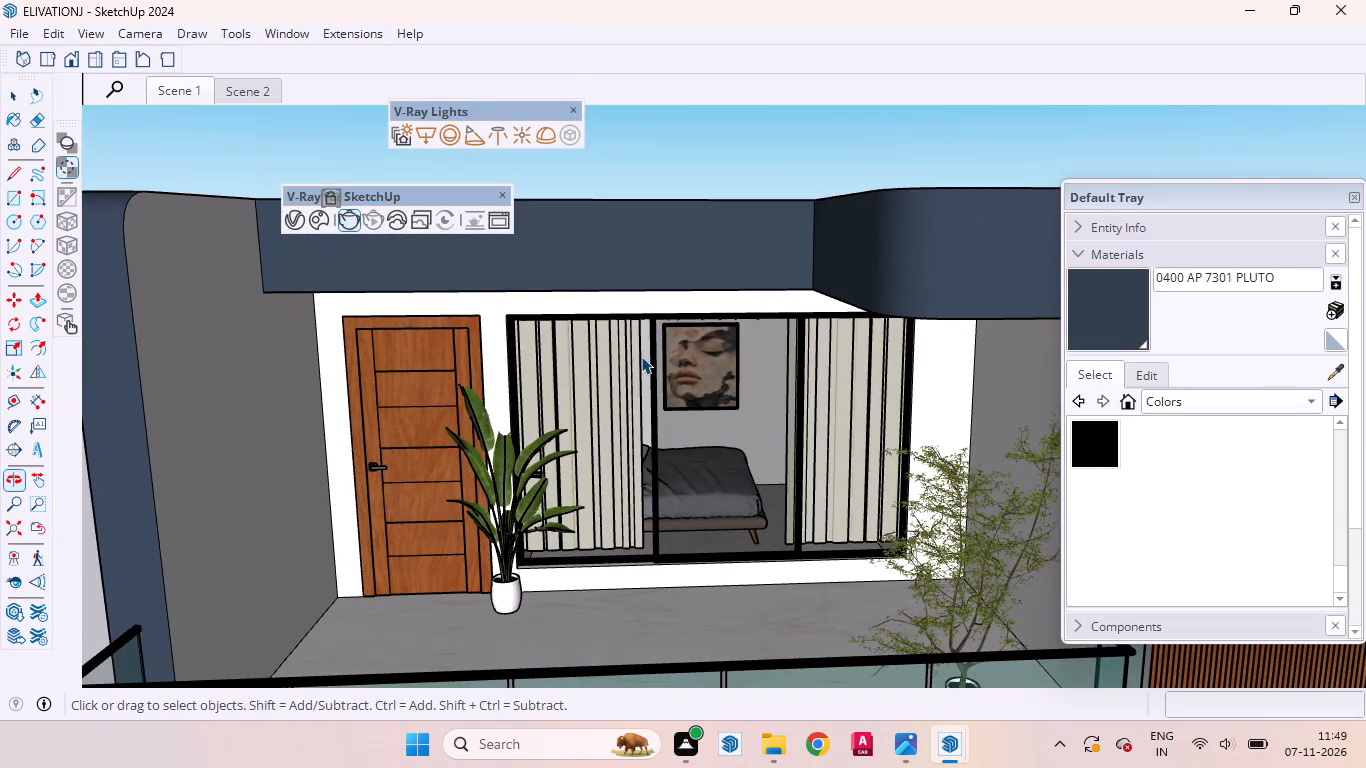
pyautogui.click(643, 357)
pyautogui.rightClick(643, 357)
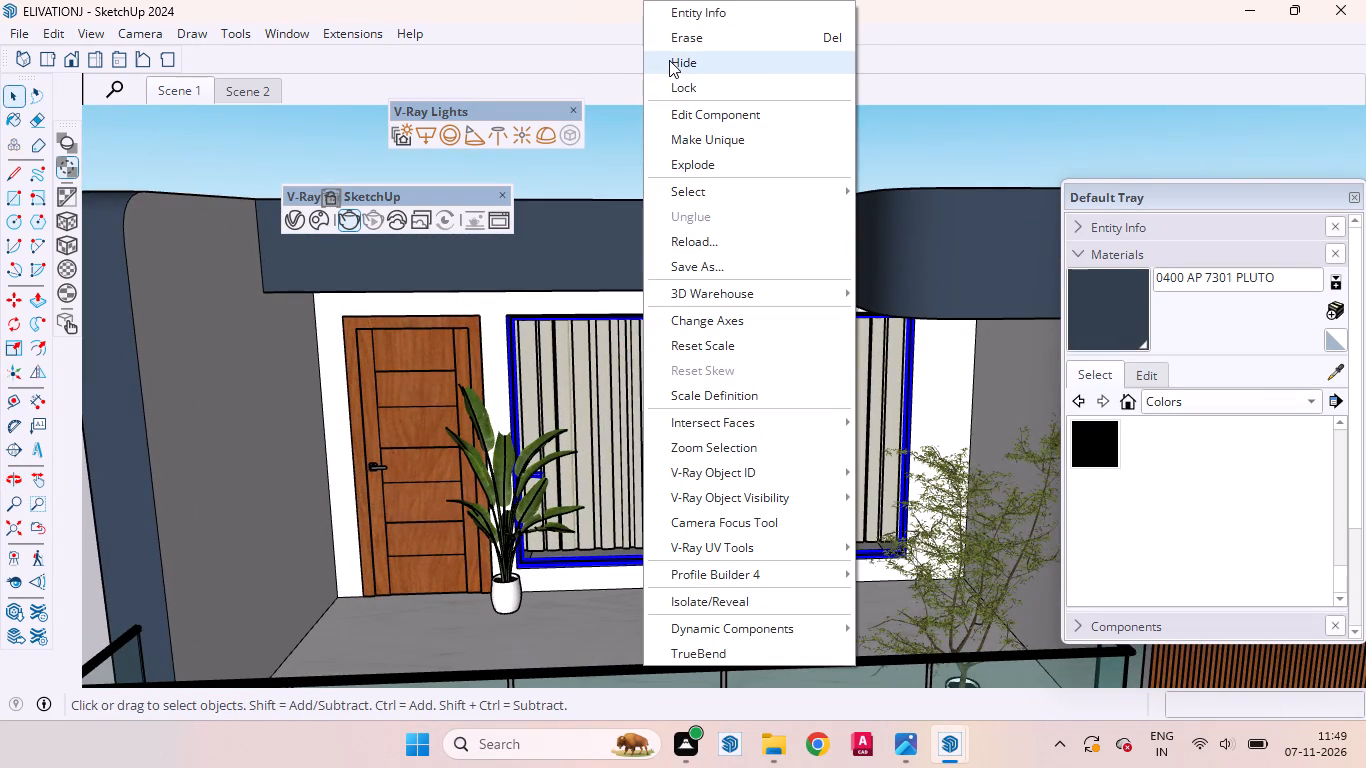
pyautogui.click(669, 60)
# Open 3D Warehouse and search for CARPET.
pyautogui.click(288, 38)
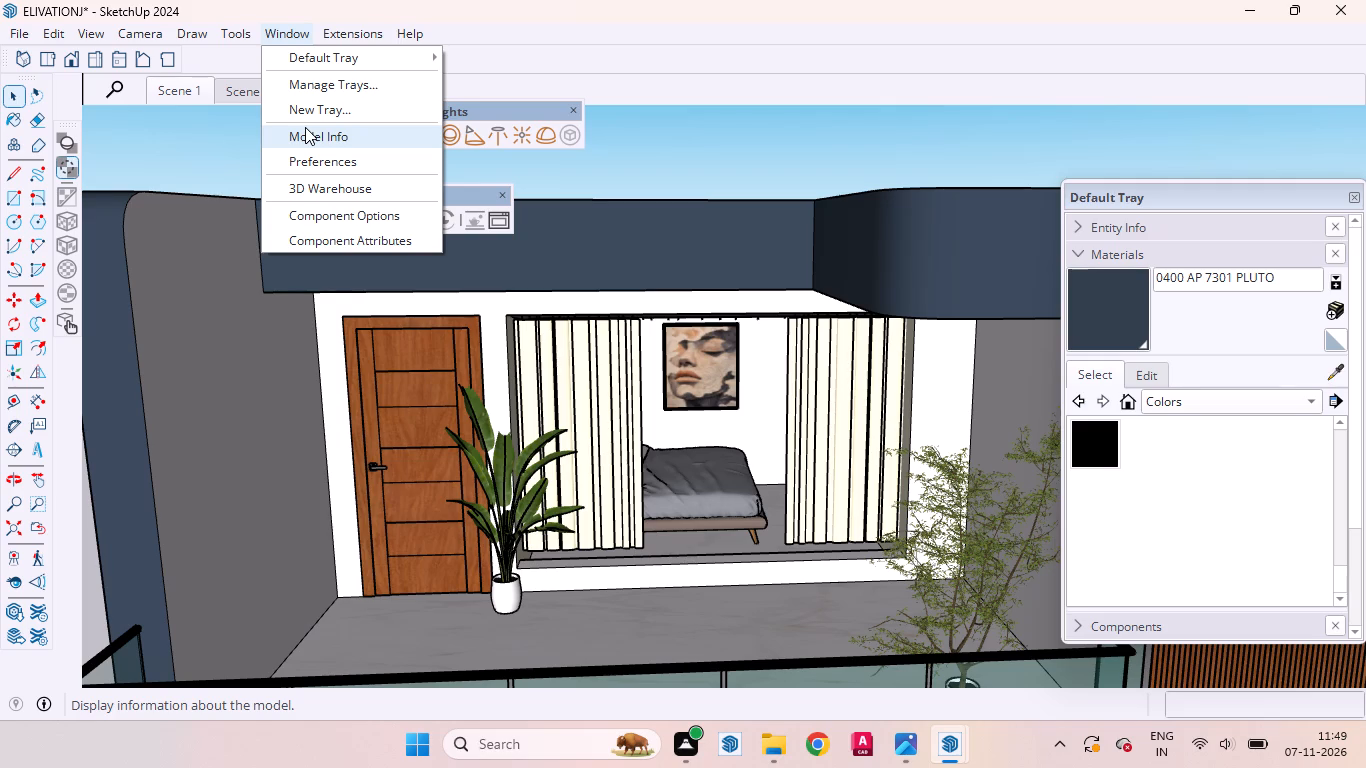
pyautogui.click(313, 180)
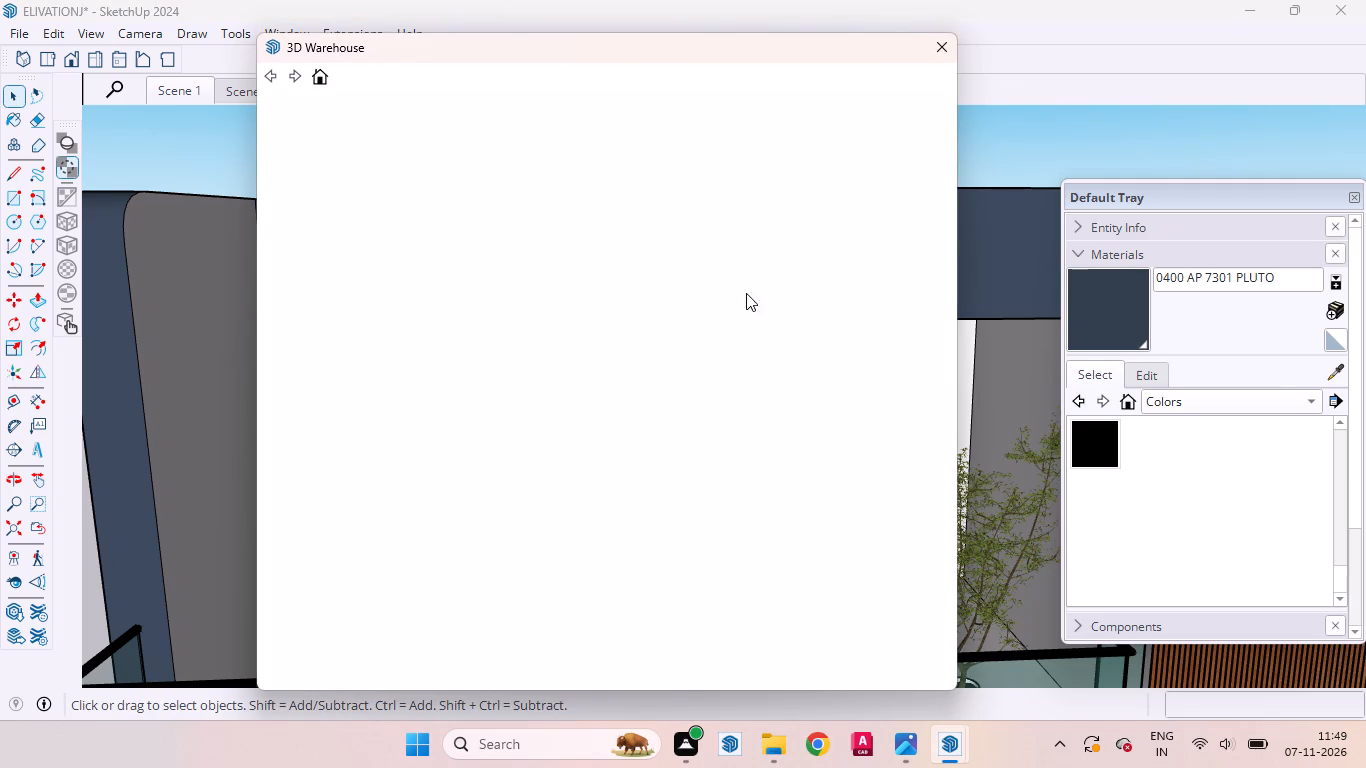
pyautogui.moveTo(590, 54); pyautogui.dragTo(666, 36)
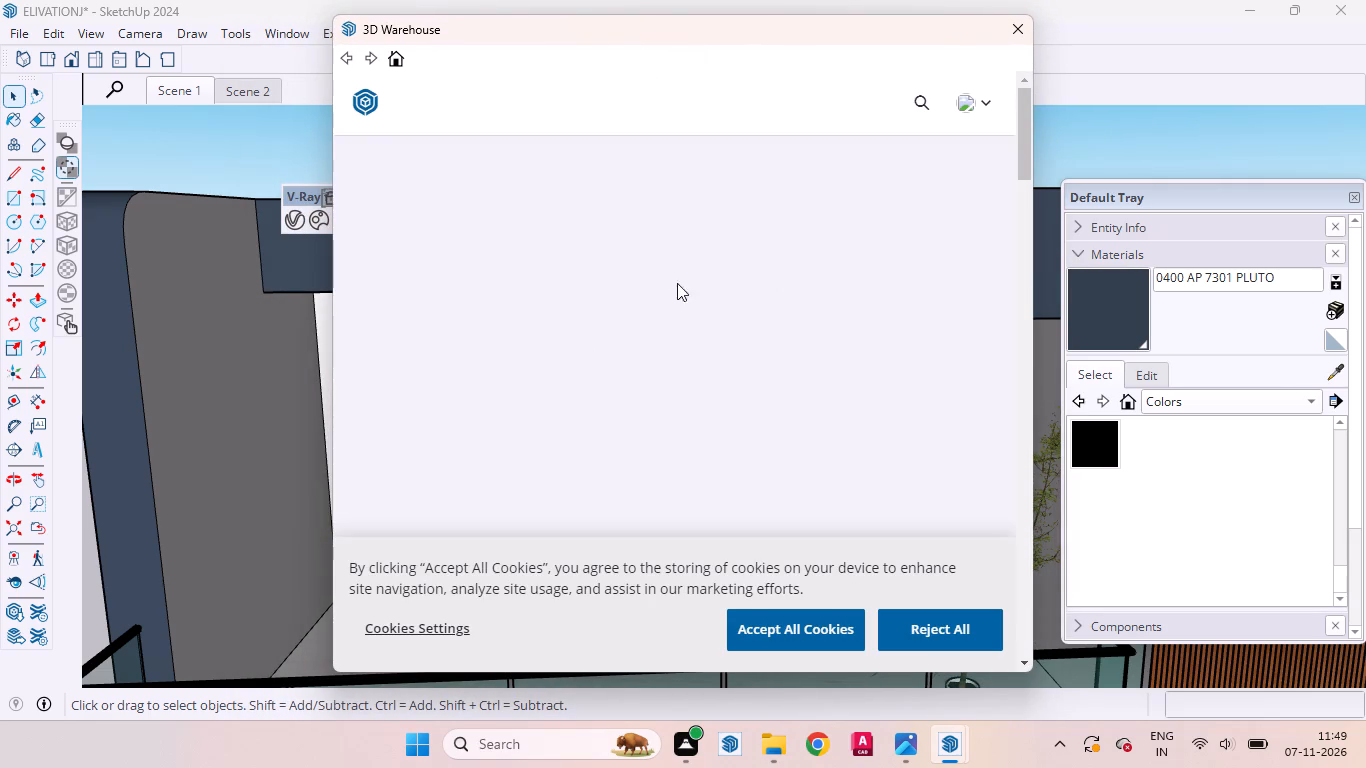
pyautogui.click(920, 105)
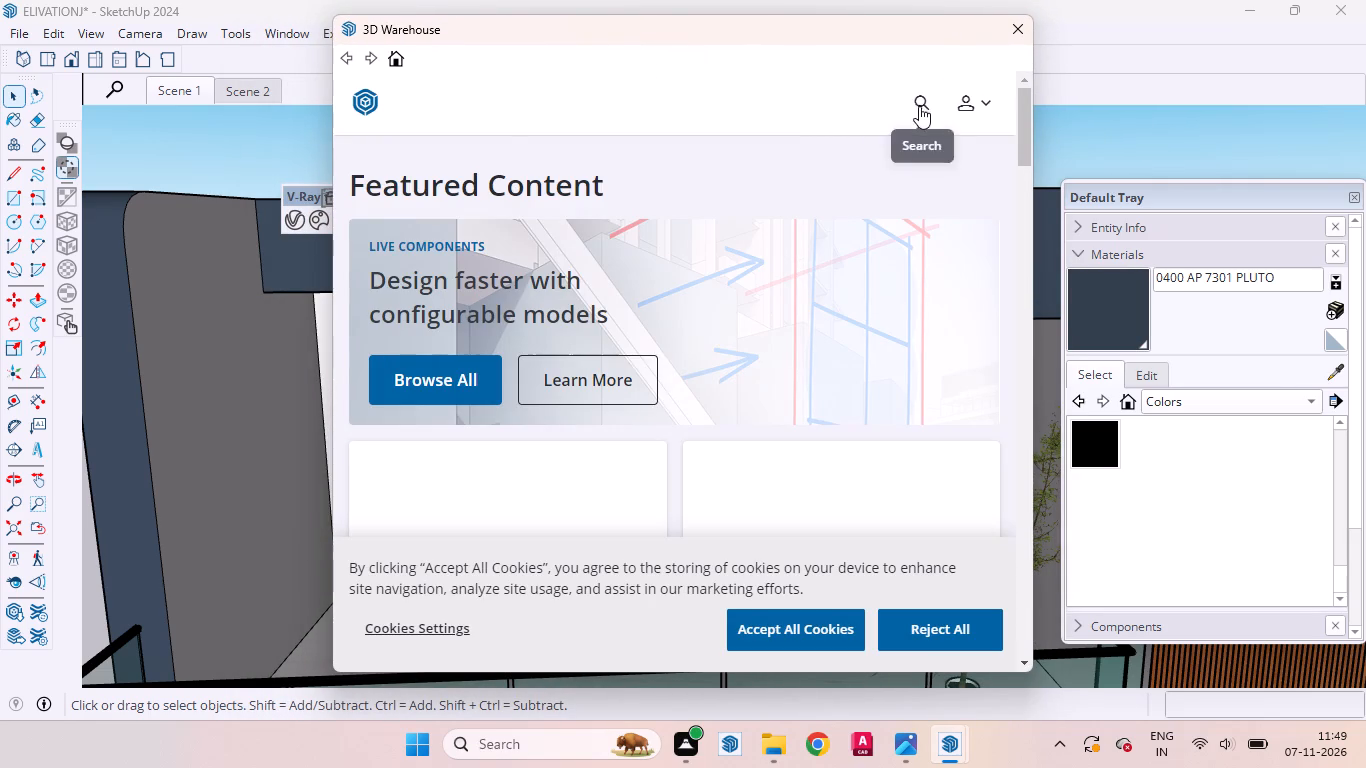
pyautogui.click(423, 111)
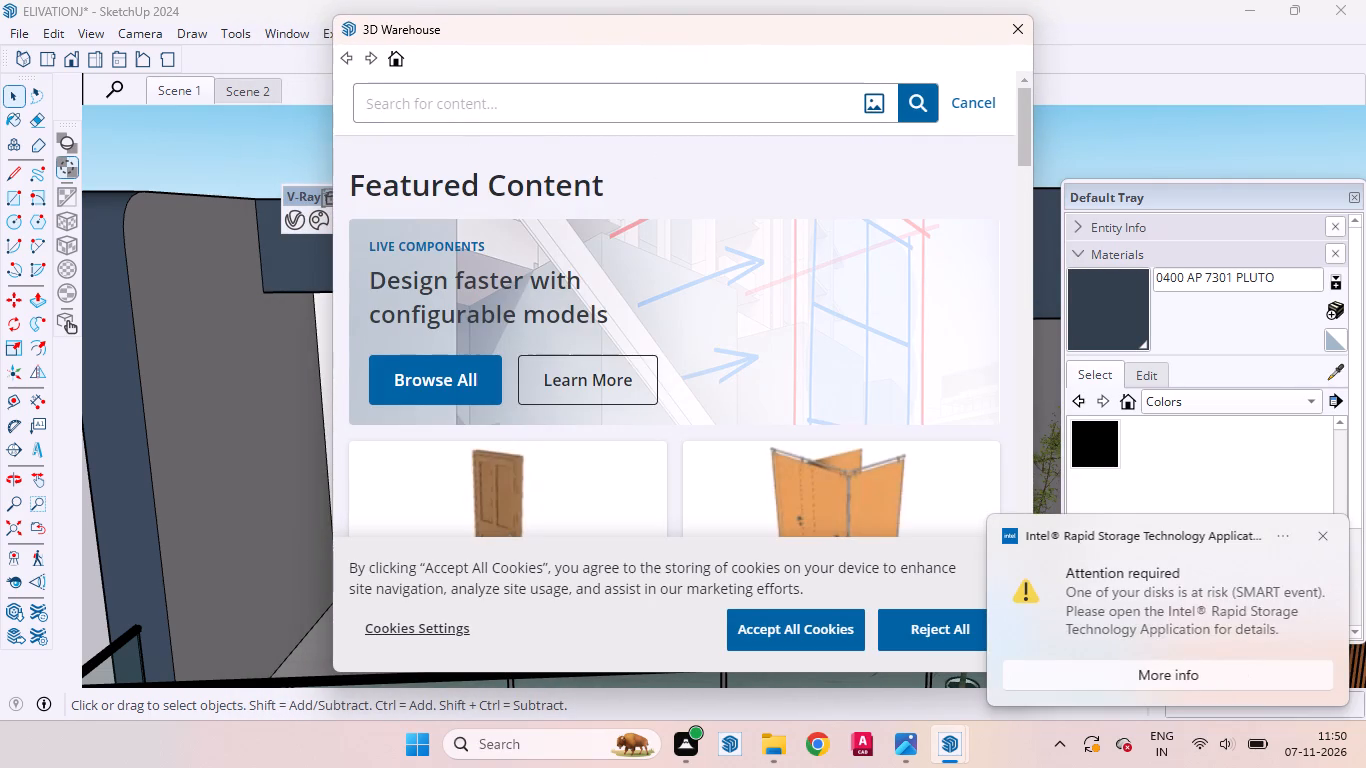
pyautogui.write('CAR')
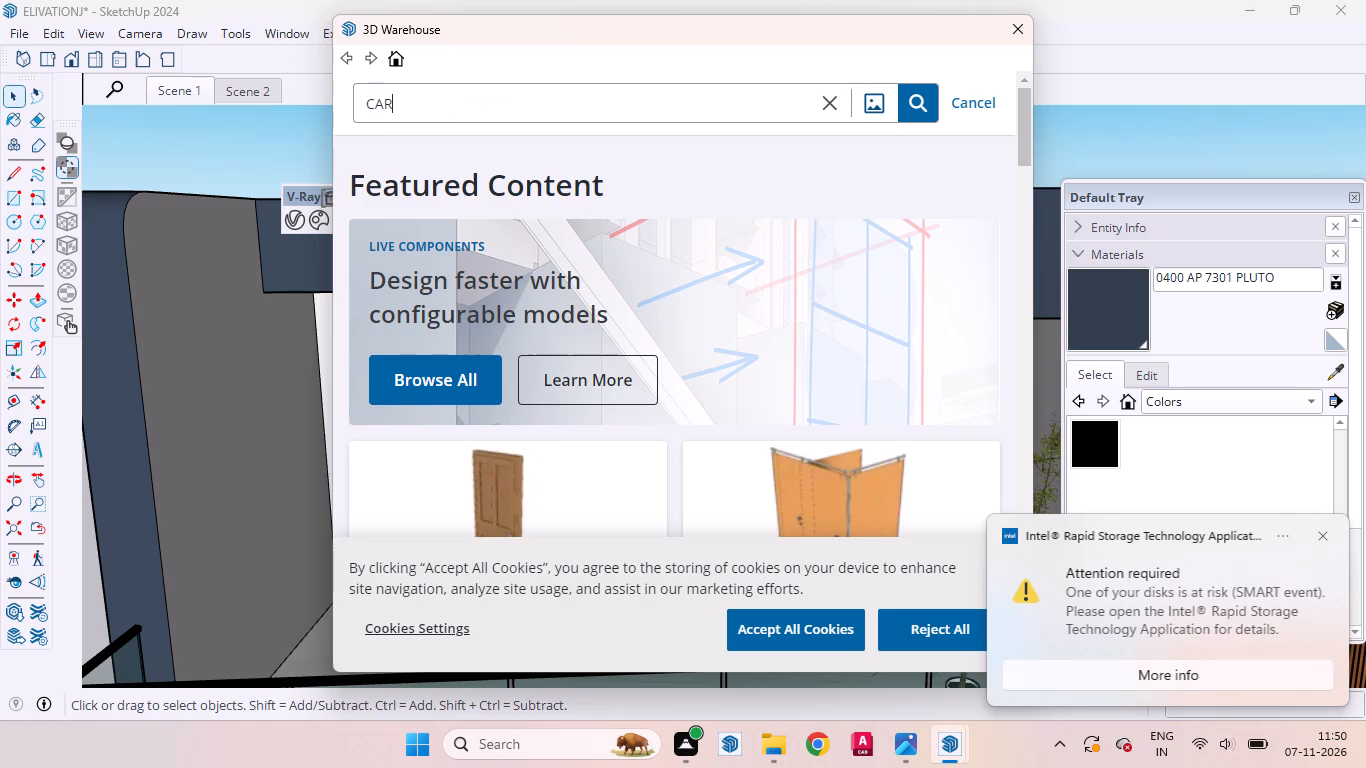
pyautogui.press('p')
pyautogui.write('EET')
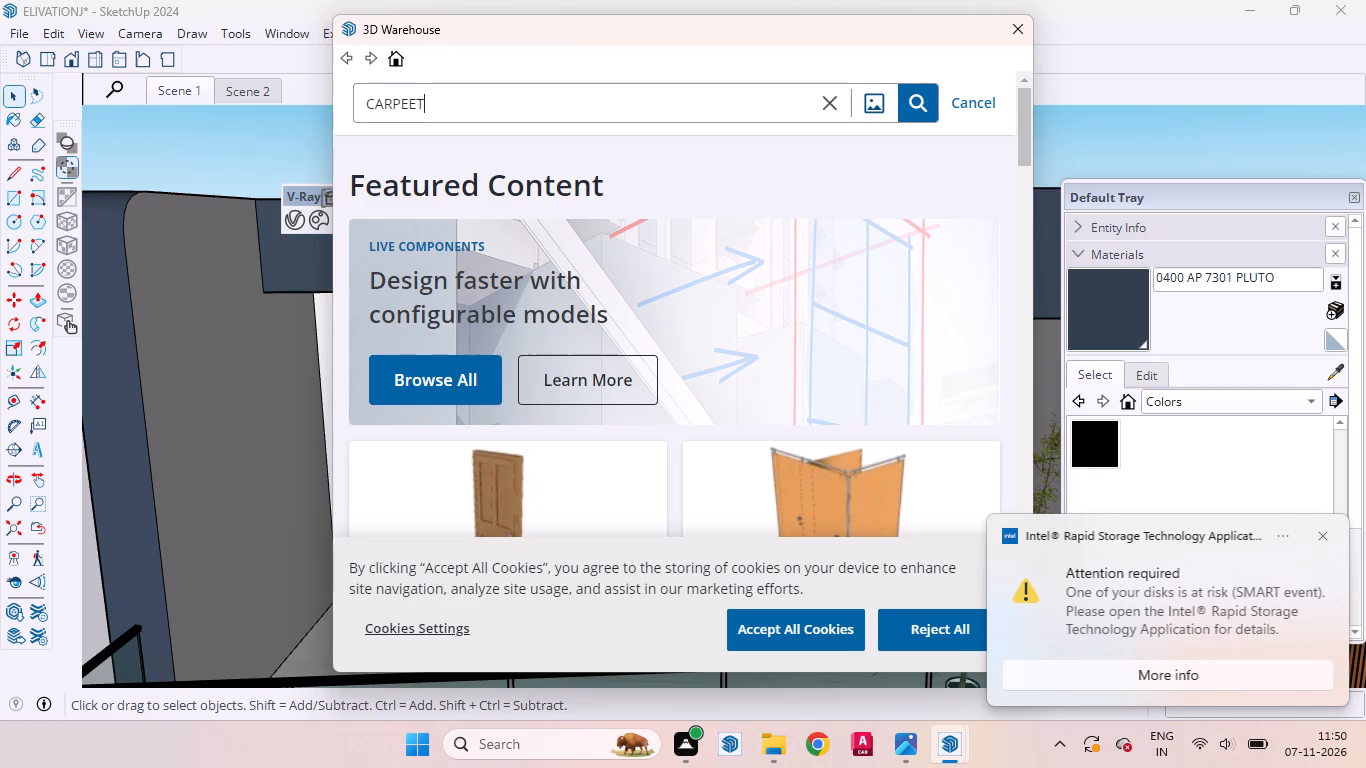
pyautogui.press('BackSpace')
pyautogui.press('BackSpace')
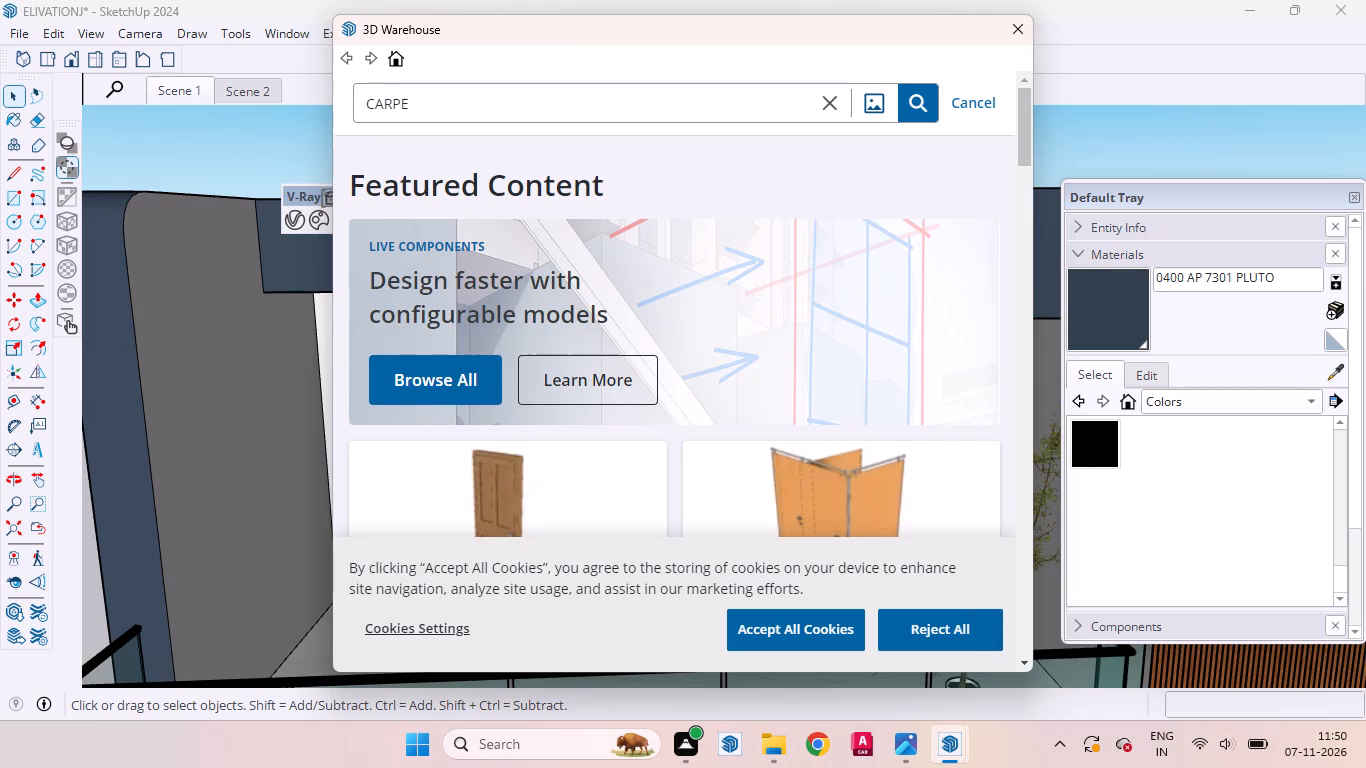
pyautogui.press('t')
pyautogui.press('Return')
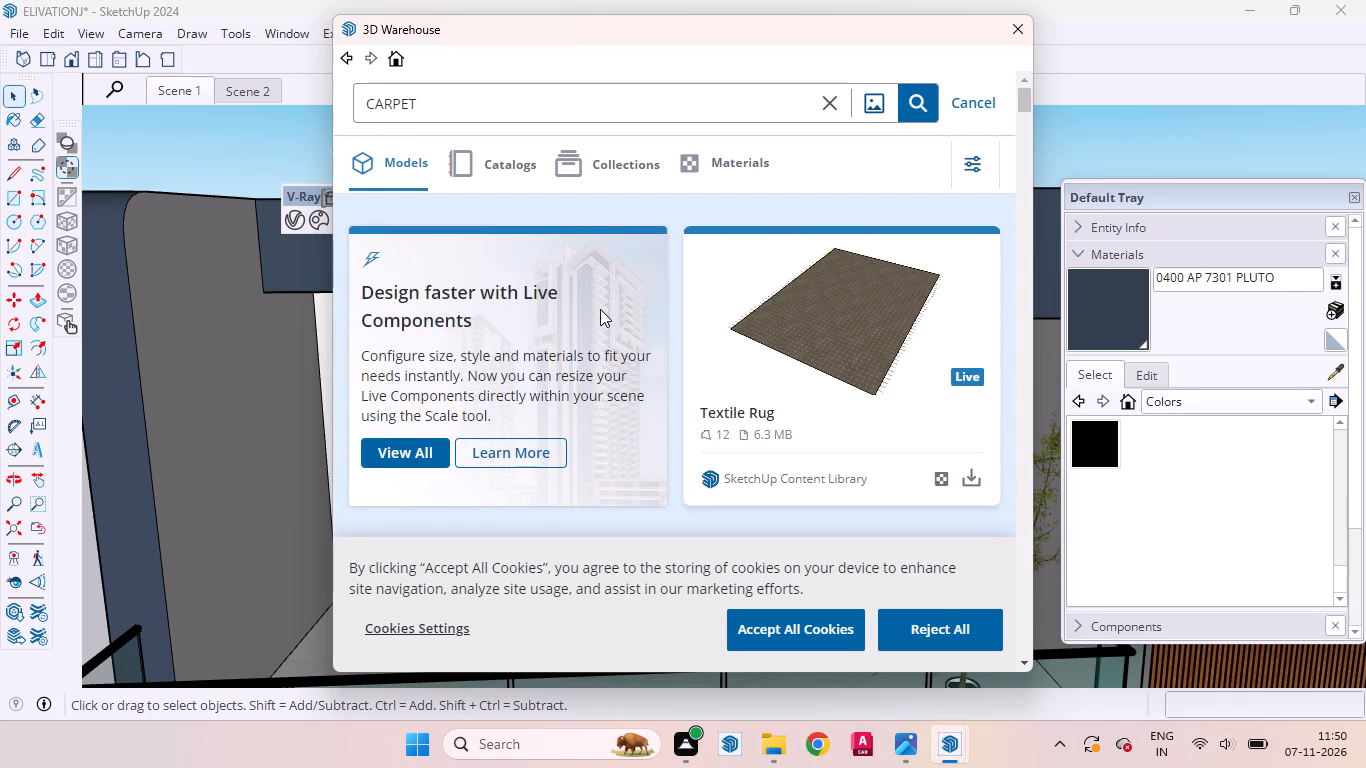
# Browse the CARPET results and download the plain dark grey Carpet model directly into the house model.
pyautogui.scroll(-1, 602, 307)
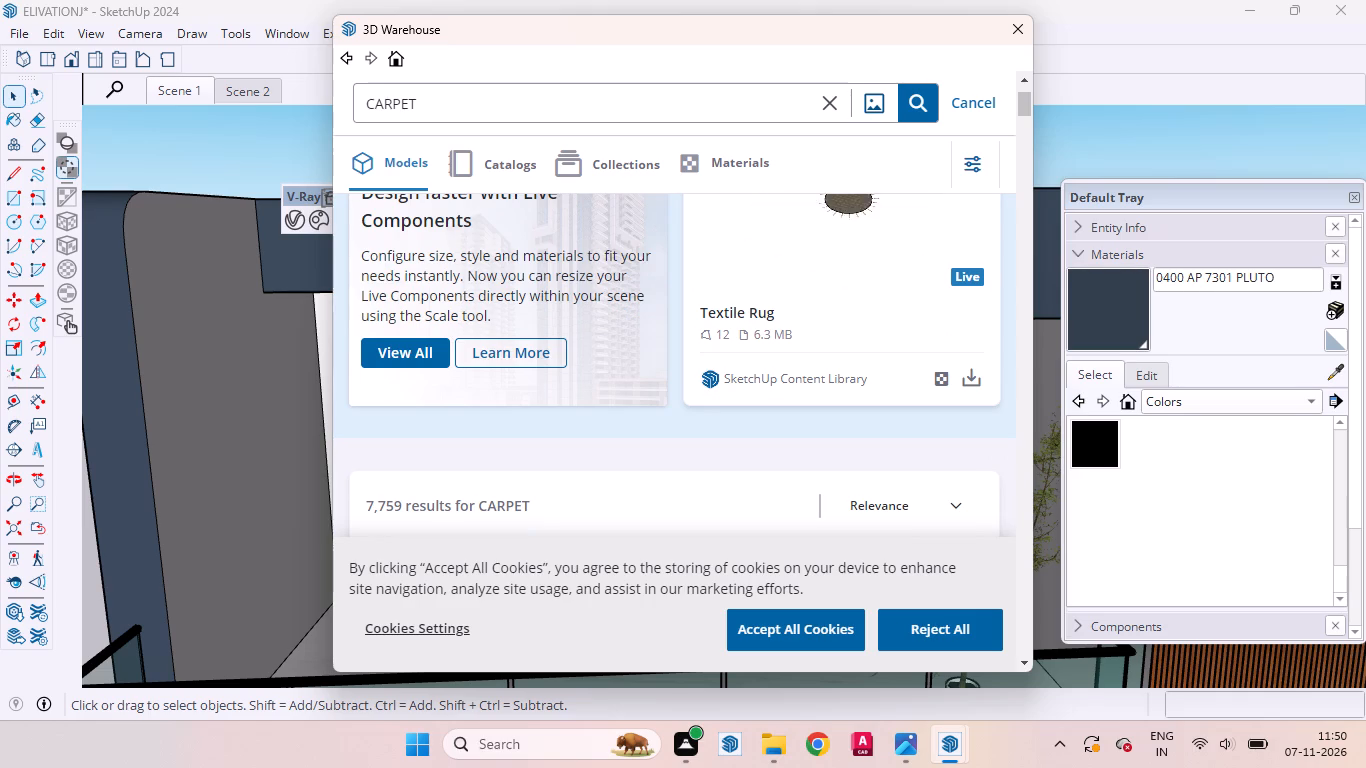
pyautogui.scroll(-1, 579, 284)
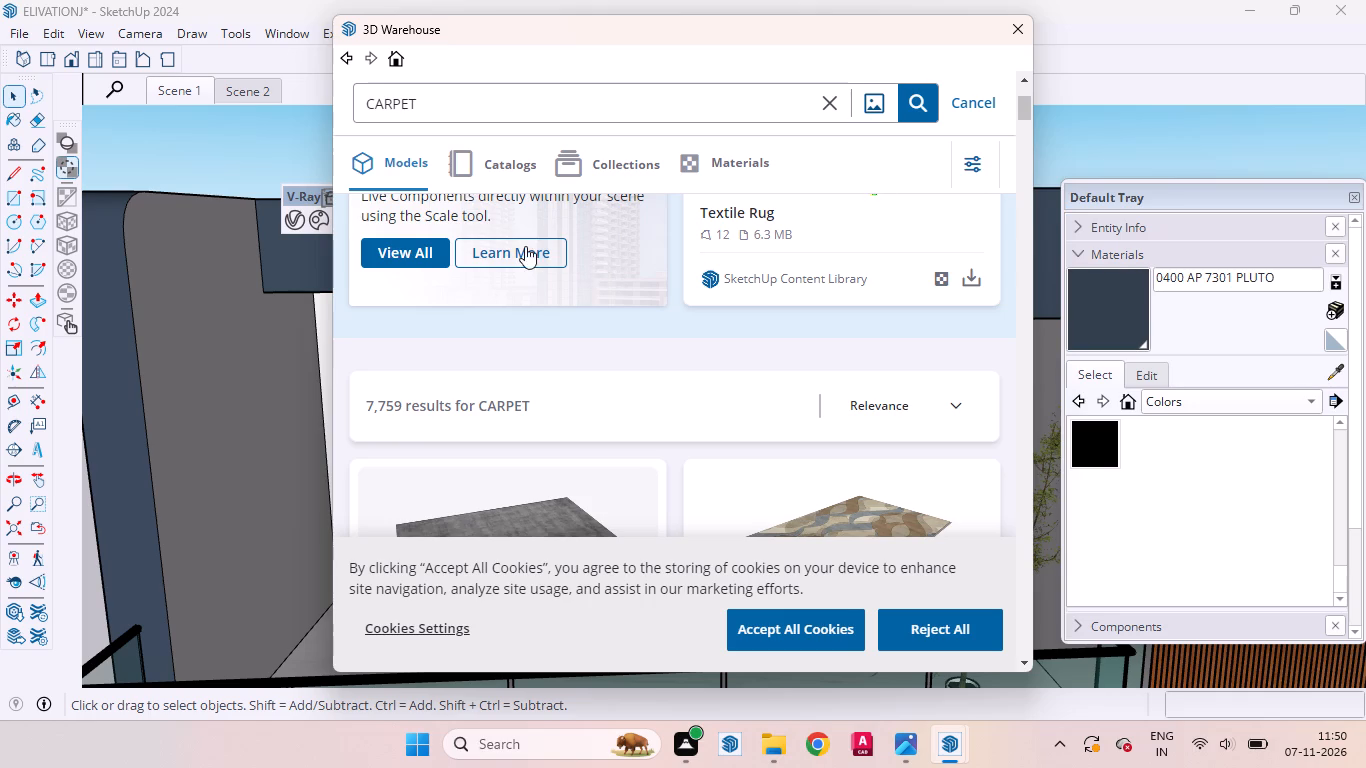
pyautogui.scroll(-1, 621, 282)
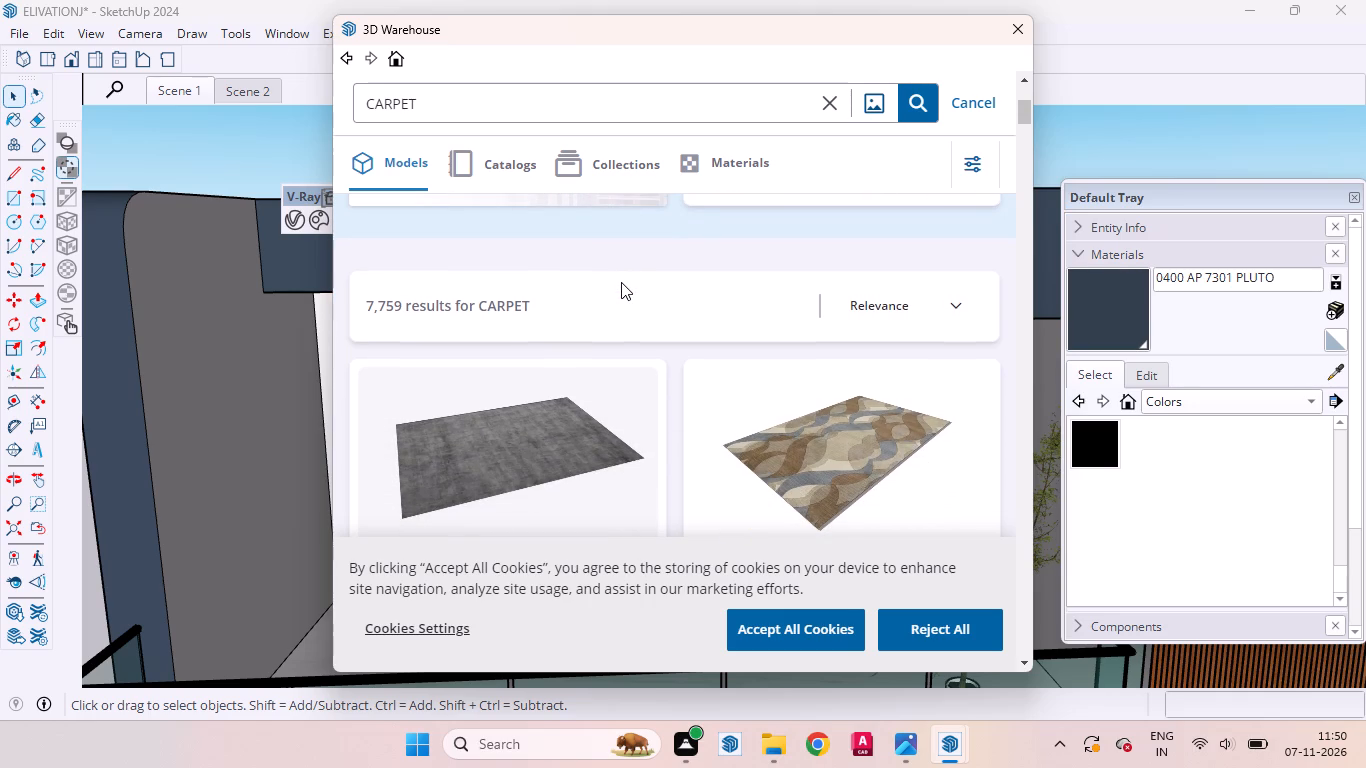
pyautogui.scroll(-1, 648, 302)
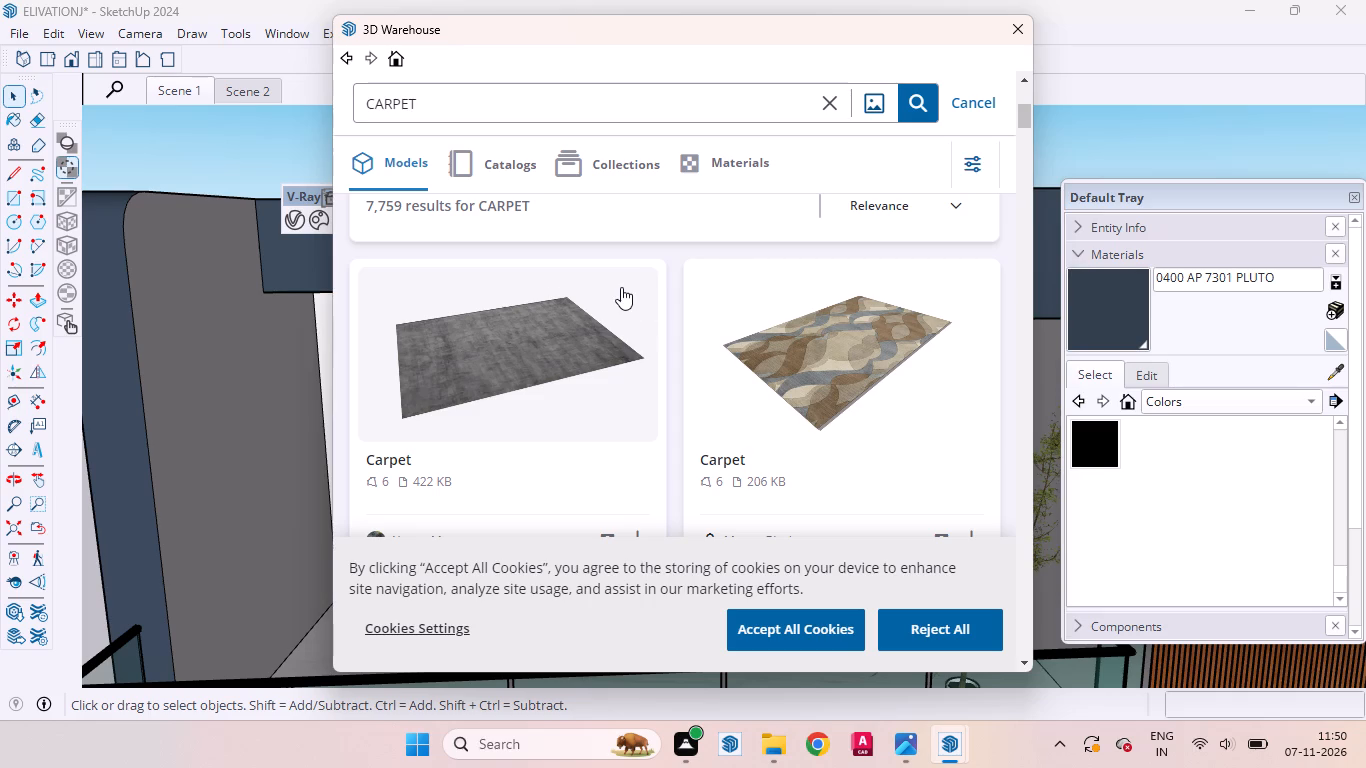
pyautogui.scroll(-2, 622, 288)
pyautogui.scroll(2, 622, 288)
pyautogui.scroll(-2, 622, 288)
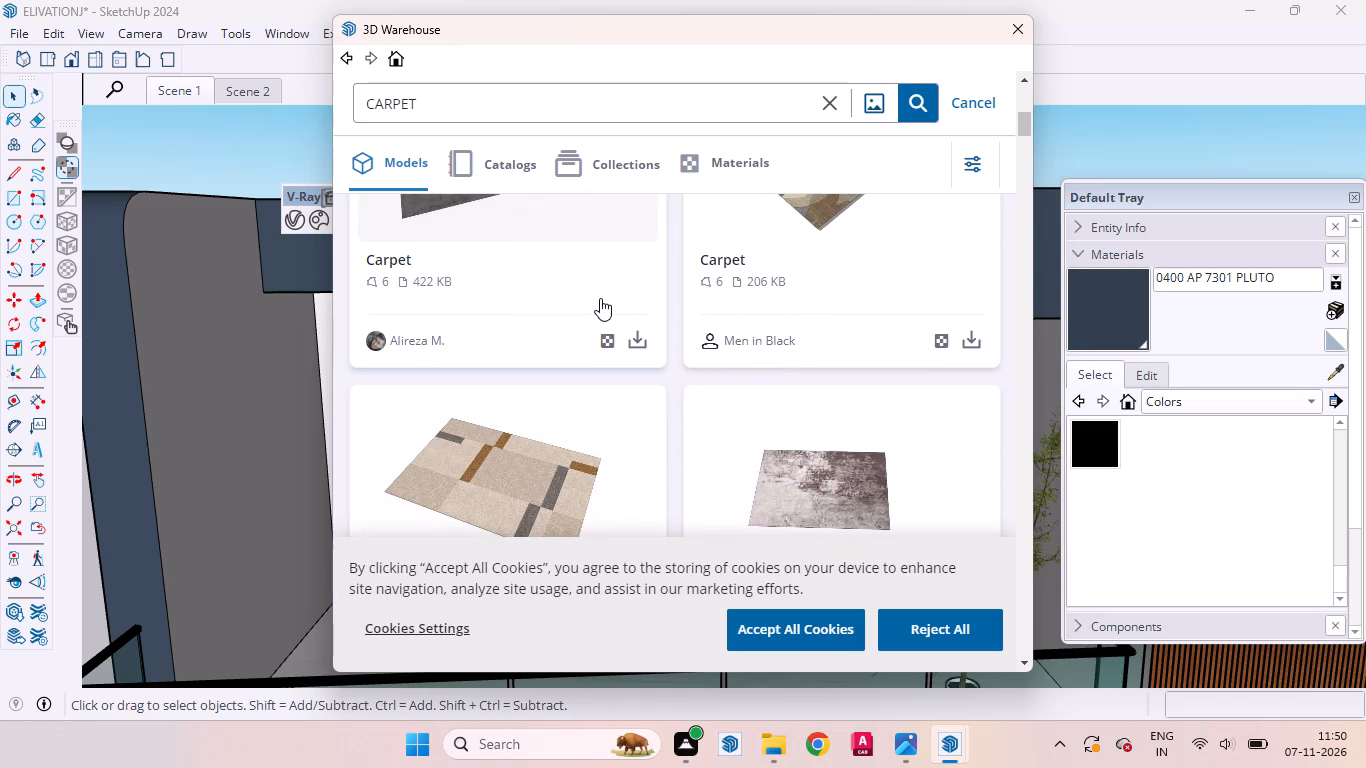
pyautogui.scroll(2, 612, 332)
pyautogui.scroll(-2, 612, 332)
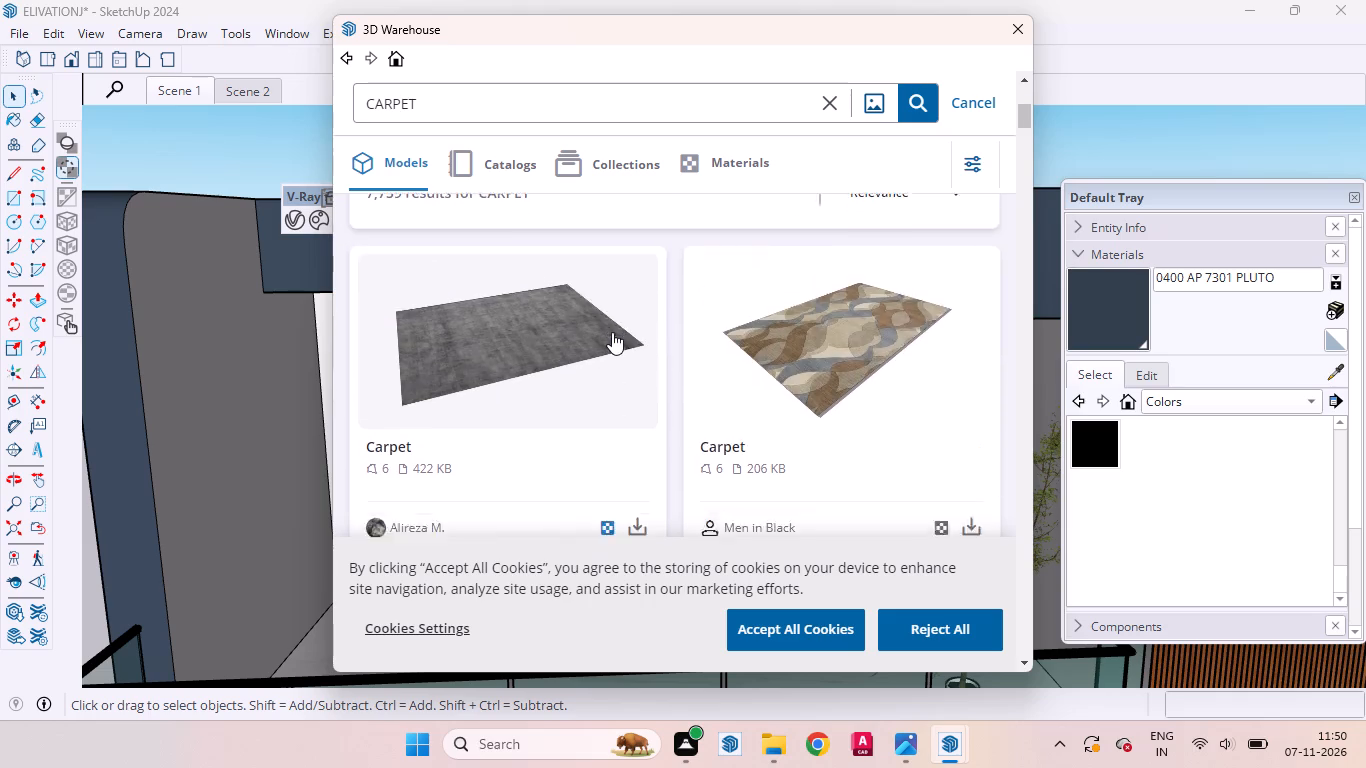
pyautogui.scroll(-1, 612, 332)
pyautogui.scroll(2, 613, 323)
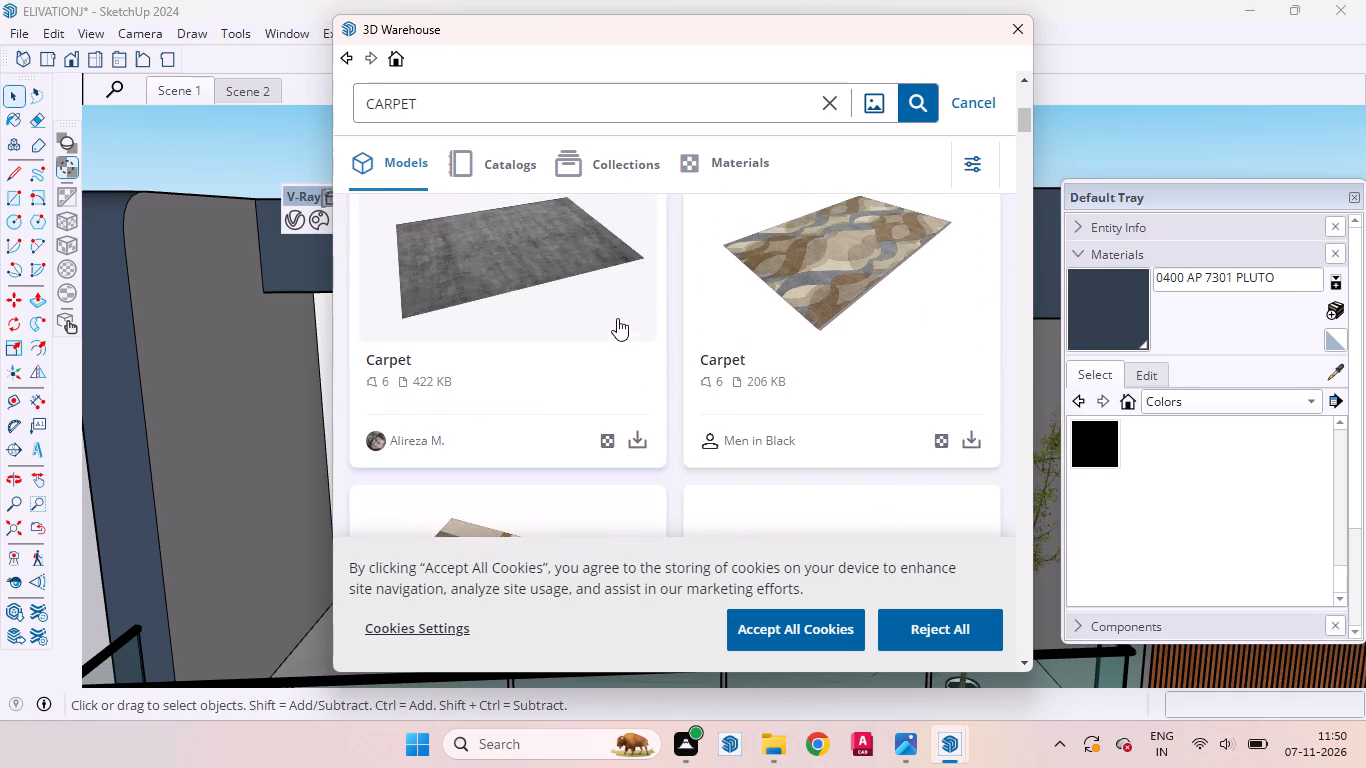
pyautogui.scroll(1, 617, 317)
pyautogui.scroll(-2, 617, 315)
pyautogui.click(638, 337)
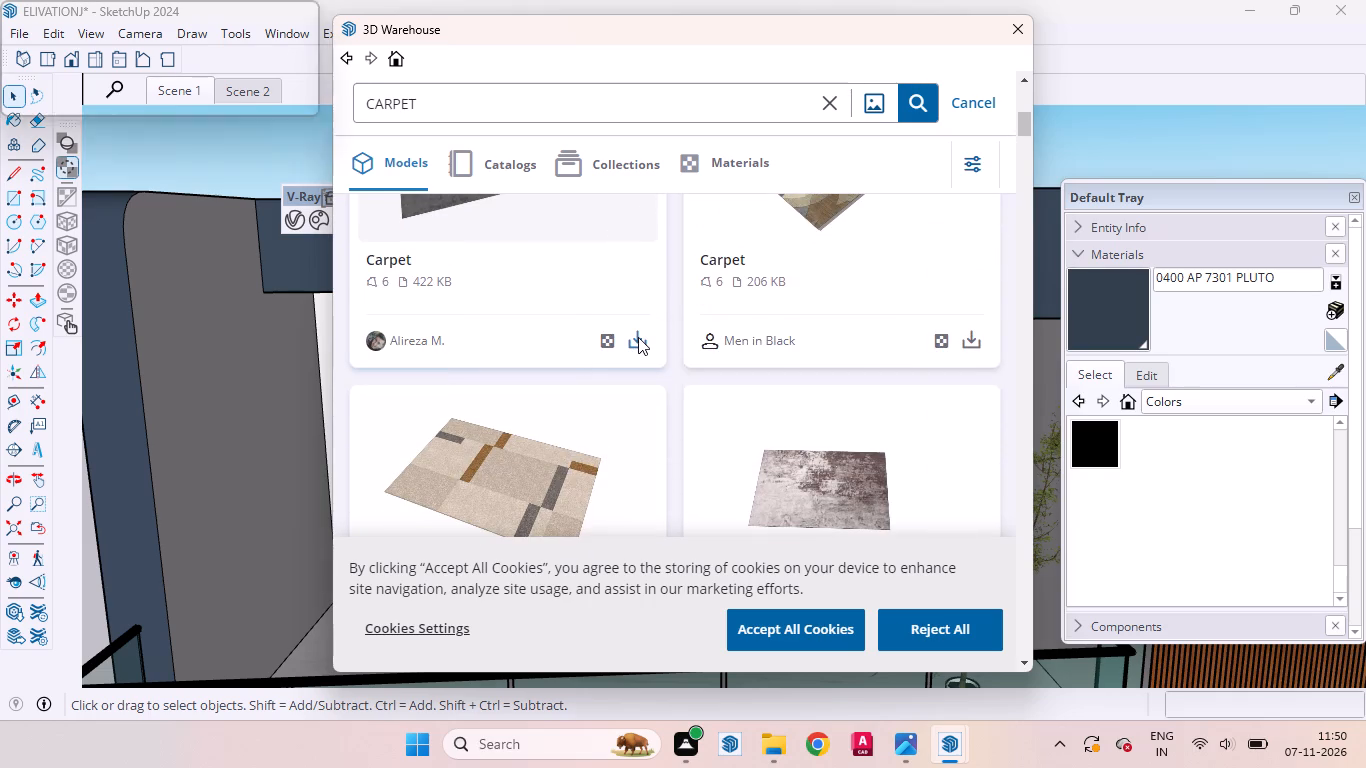
pyautogui.click(608, 362)
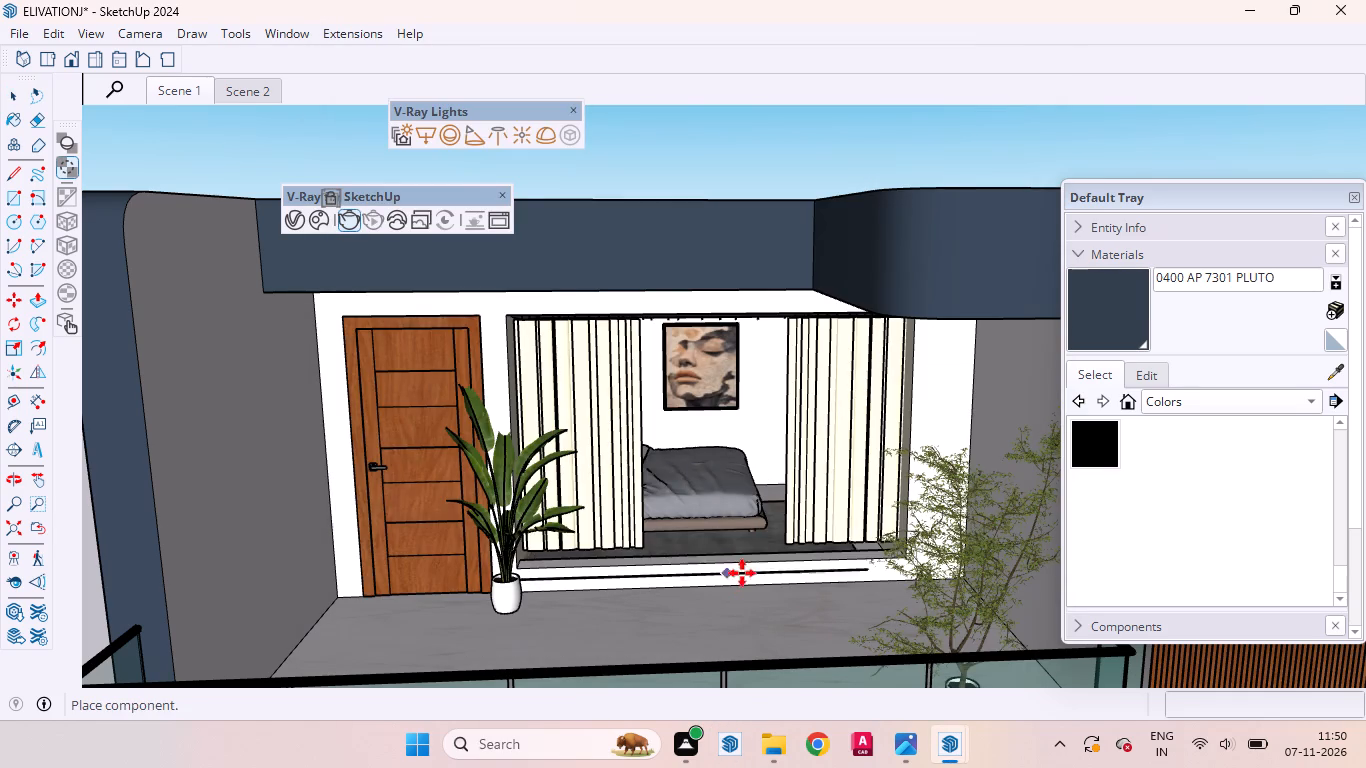
# Place the dark grey carpet component on the flat roof above the upper-floor bedroom.
pyautogui.scroll(2, 754, 550)
pyautogui.scroll(-1, 754, 550)
pyautogui.scroll(10, 754, 550)
pyautogui.scroll(-1, 730, 505)
pyautogui.scroll(1, 730, 505)
pyautogui.moveTo(738, 516); pyautogui.dragTo(660, 592, button='middle')
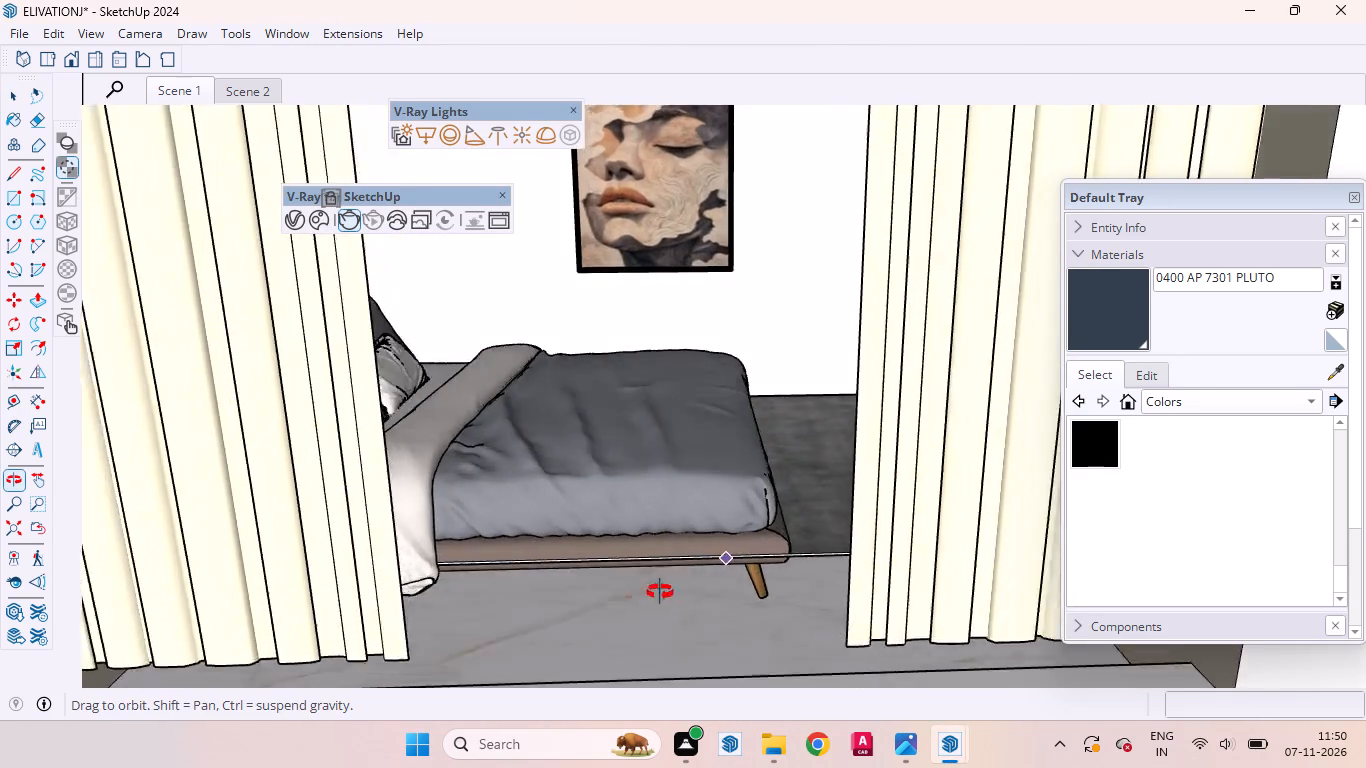
pyautogui.moveTo(660, 592); pyautogui.dragTo(799, 615, button='middle')
pyautogui.scroll(1, 799, 615)
pyautogui.scroll(-3, 799, 615)
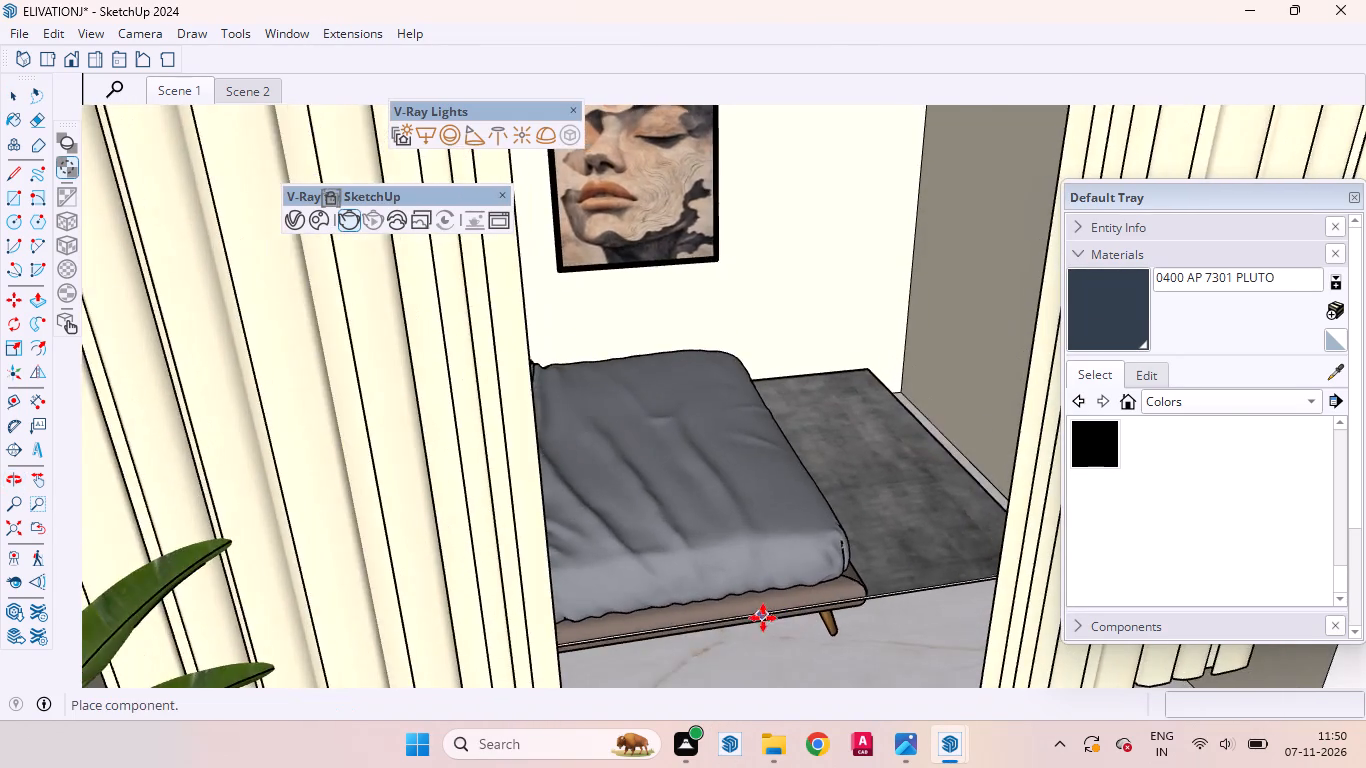
pyautogui.scroll(-6, 763, 618)
pyautogui.scroll(3, 752, 596)
pyautogui.scroll(-2, 752, 596)
pyautogui.scroll(1, 752, 597)
pyautogui.scroll(-16, 752, 598)
pyautogui.scroll(1, 759, 623)
pyautogui.scroll(-4, 759, 624)
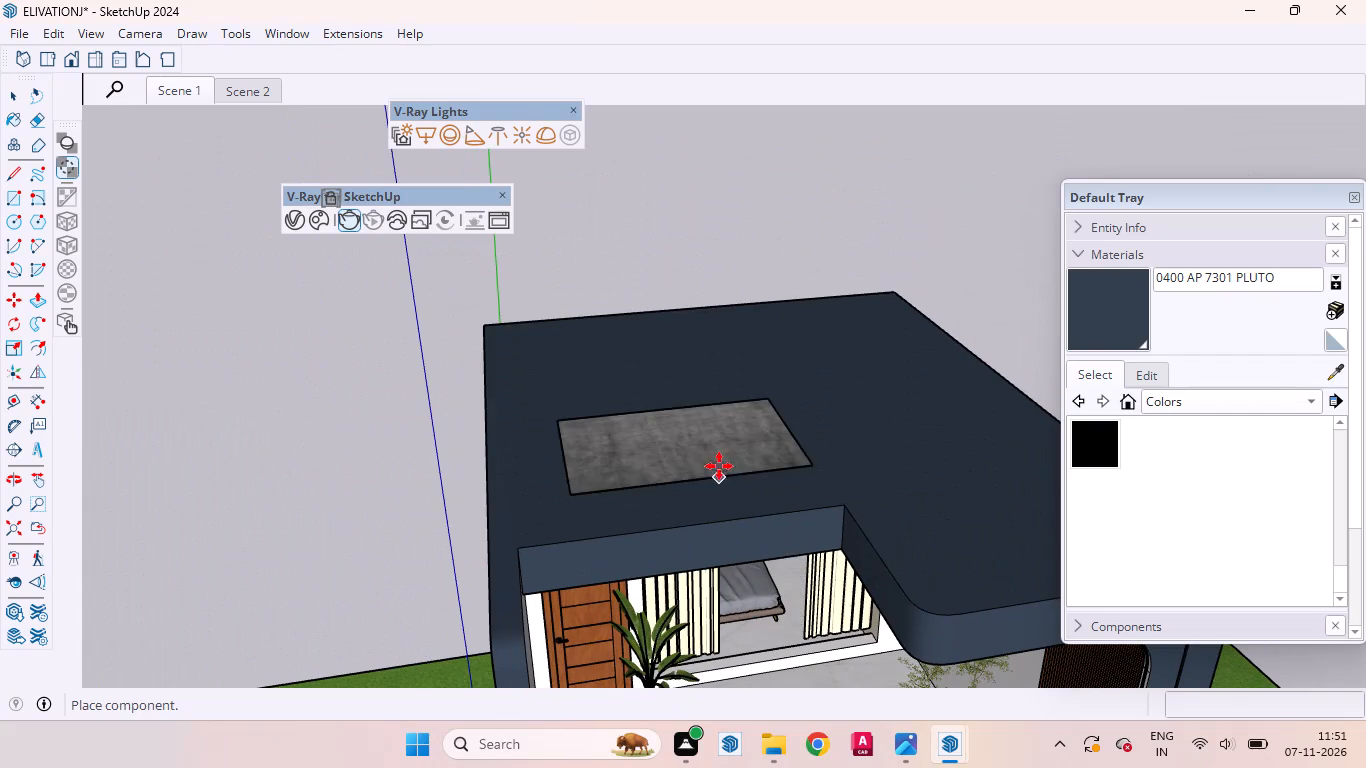
pyautogui.click(738, 457)
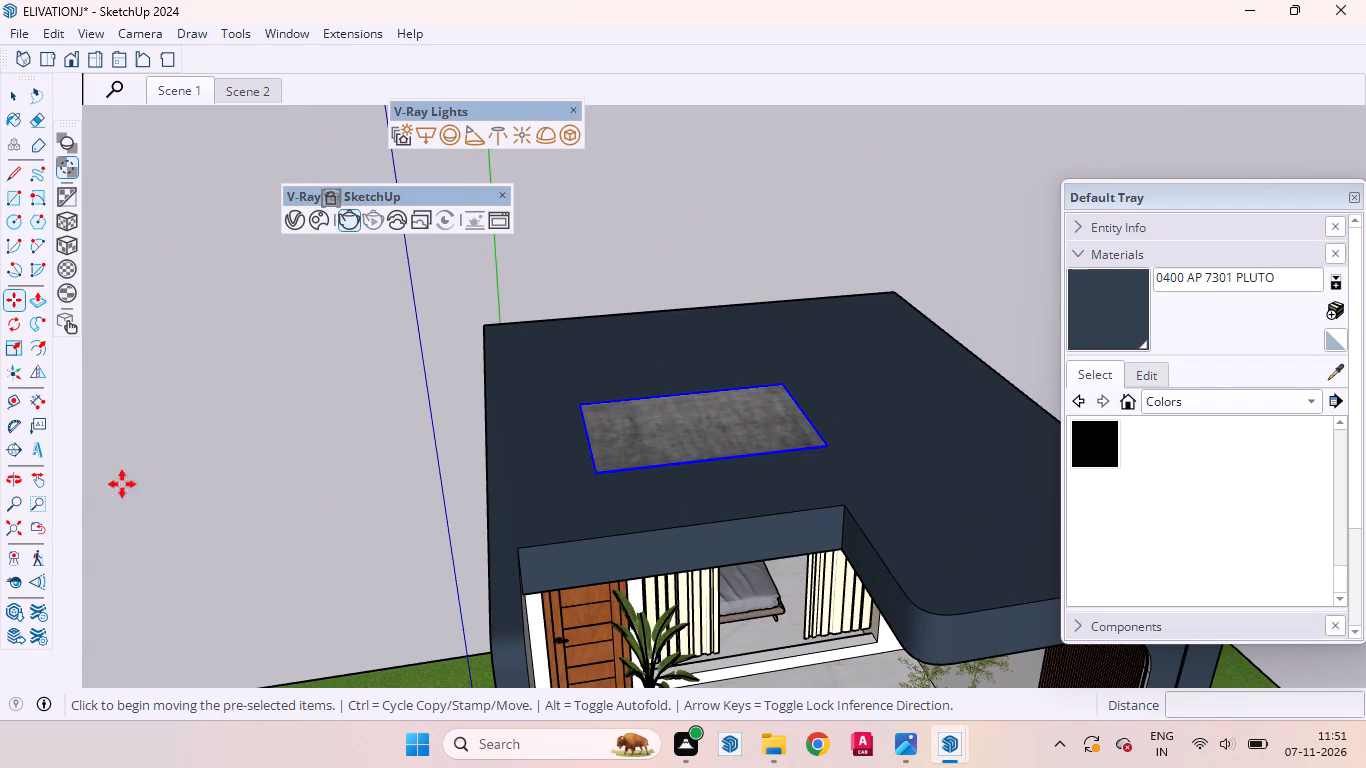
# Rotate the carpet 90 degrees in the horizontal plane about a point on the roof.
pyautogui.click(14, 324)
pyautogui.moveTo(616, 389); pyautogui.dragTo(306, 637, button='middle')
pyautogui.scroll(-2, 679, 406)
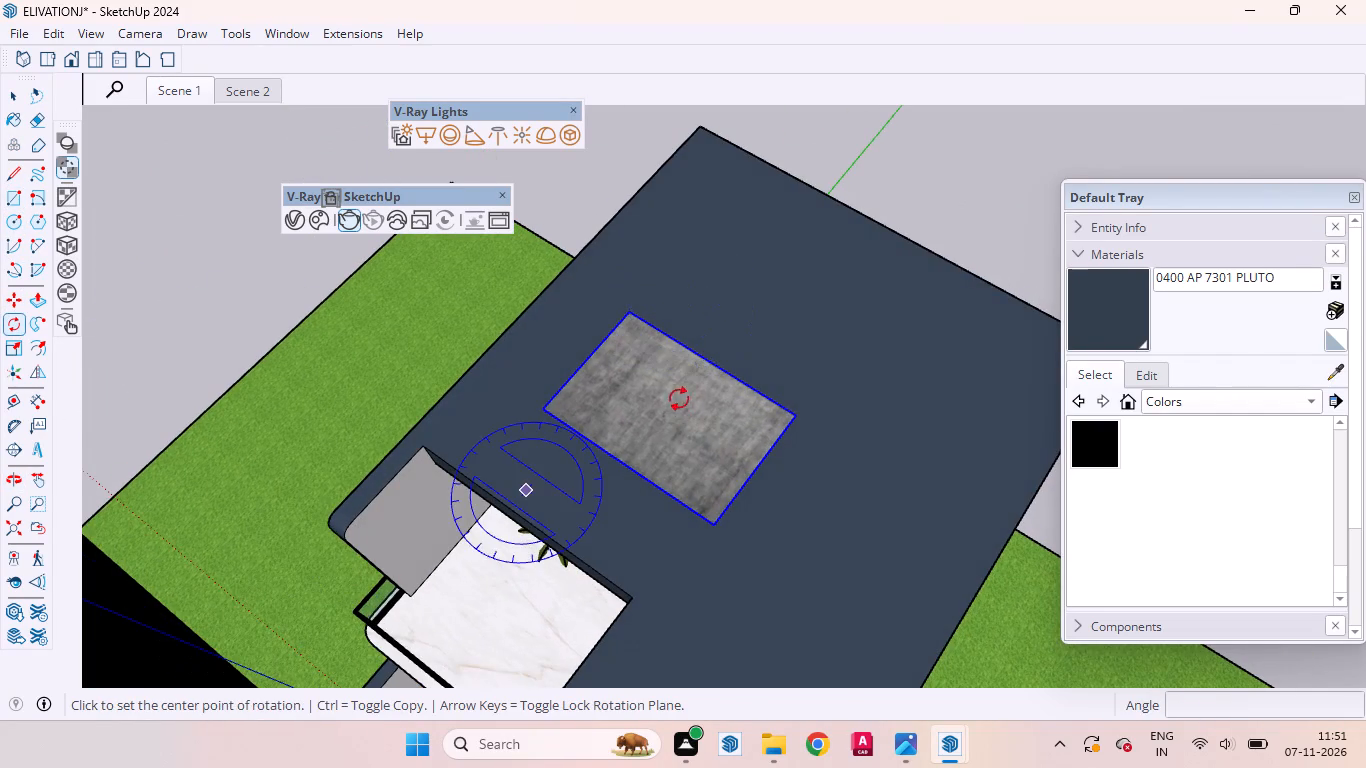
pyautogui.scroll(-3, 679, 399)
pyautogui.scroll(-5, 520, 484)
pyautogui.moveTo(704, 489); pyautogui.dragTo(475, 460, button='middle')
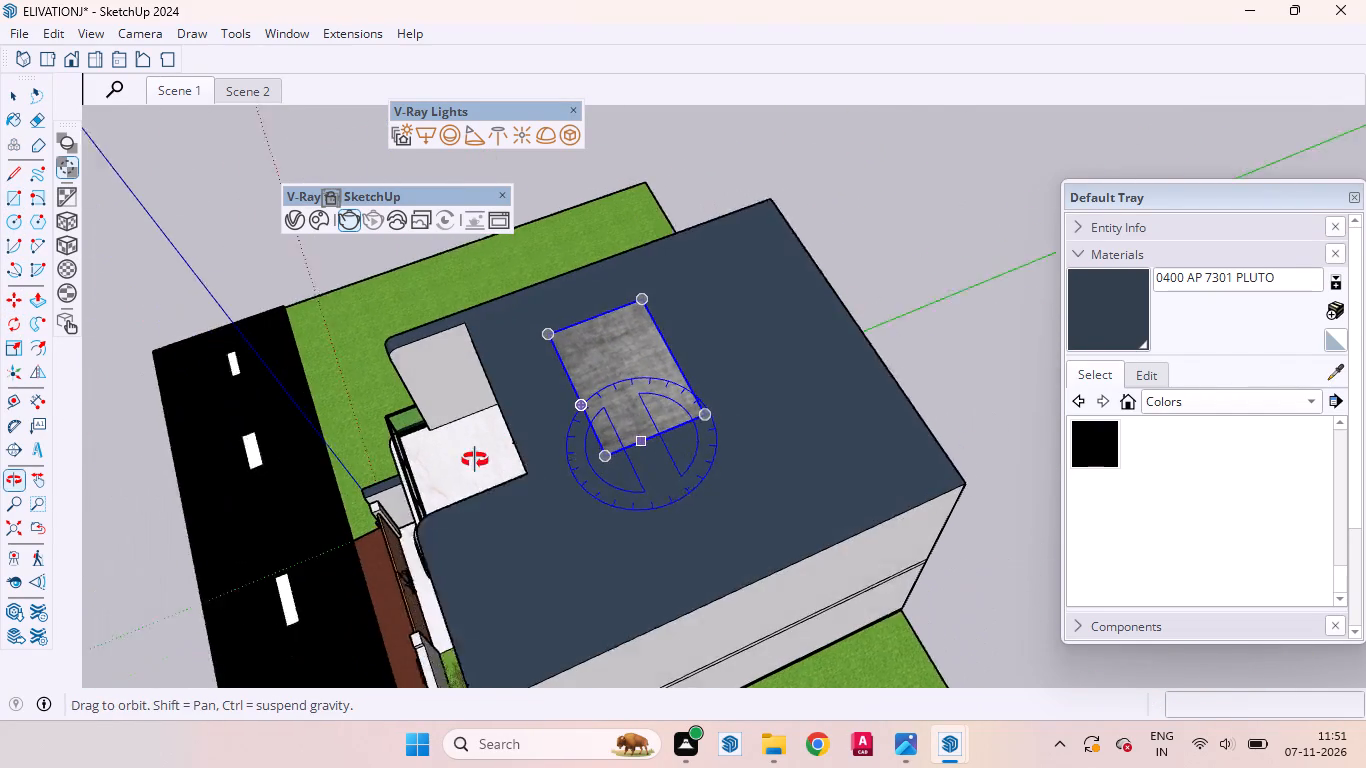
pyautogui.moveTo(475, 460); pyautogui.dragTo(474, 468, button='middle')
pyautogui.scroll(4, 561, 455)
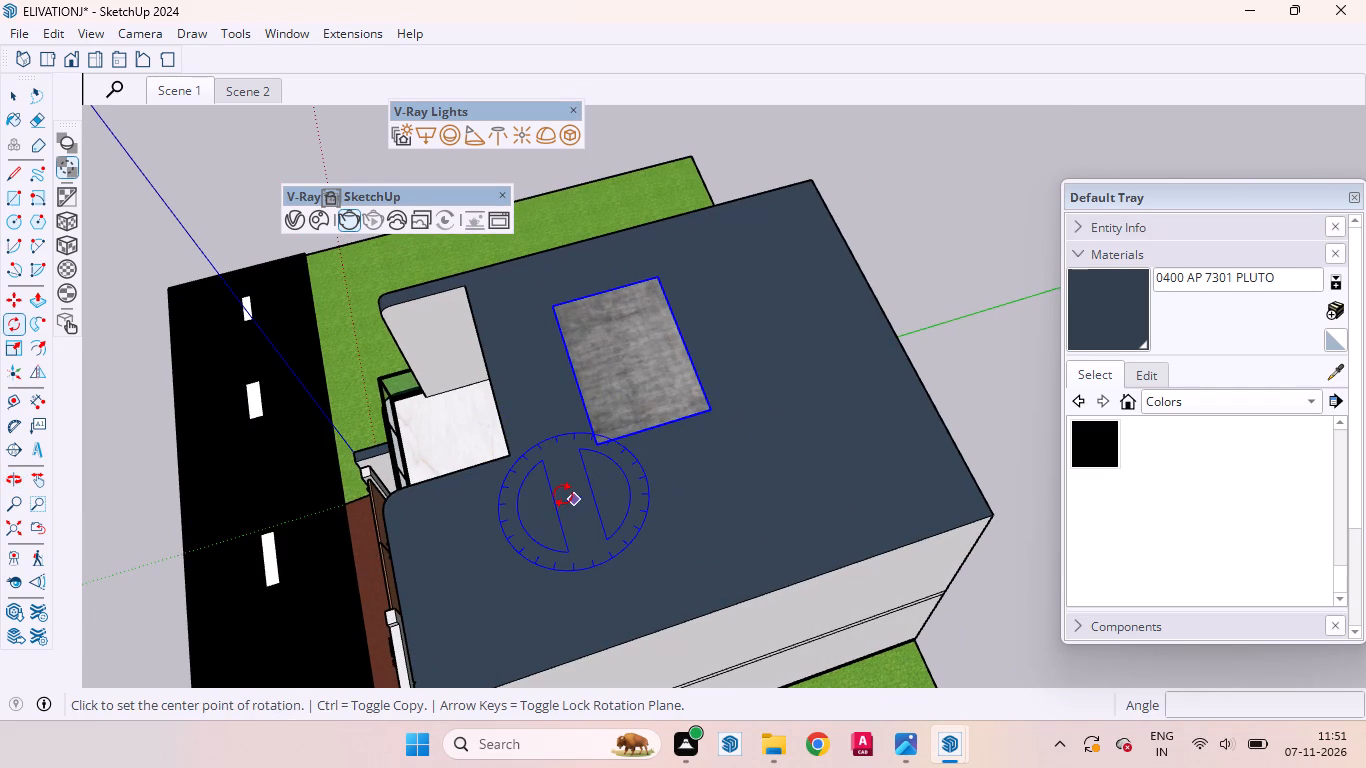
pyautogui.click(563, 495)
pyautogui.click(671, 474)
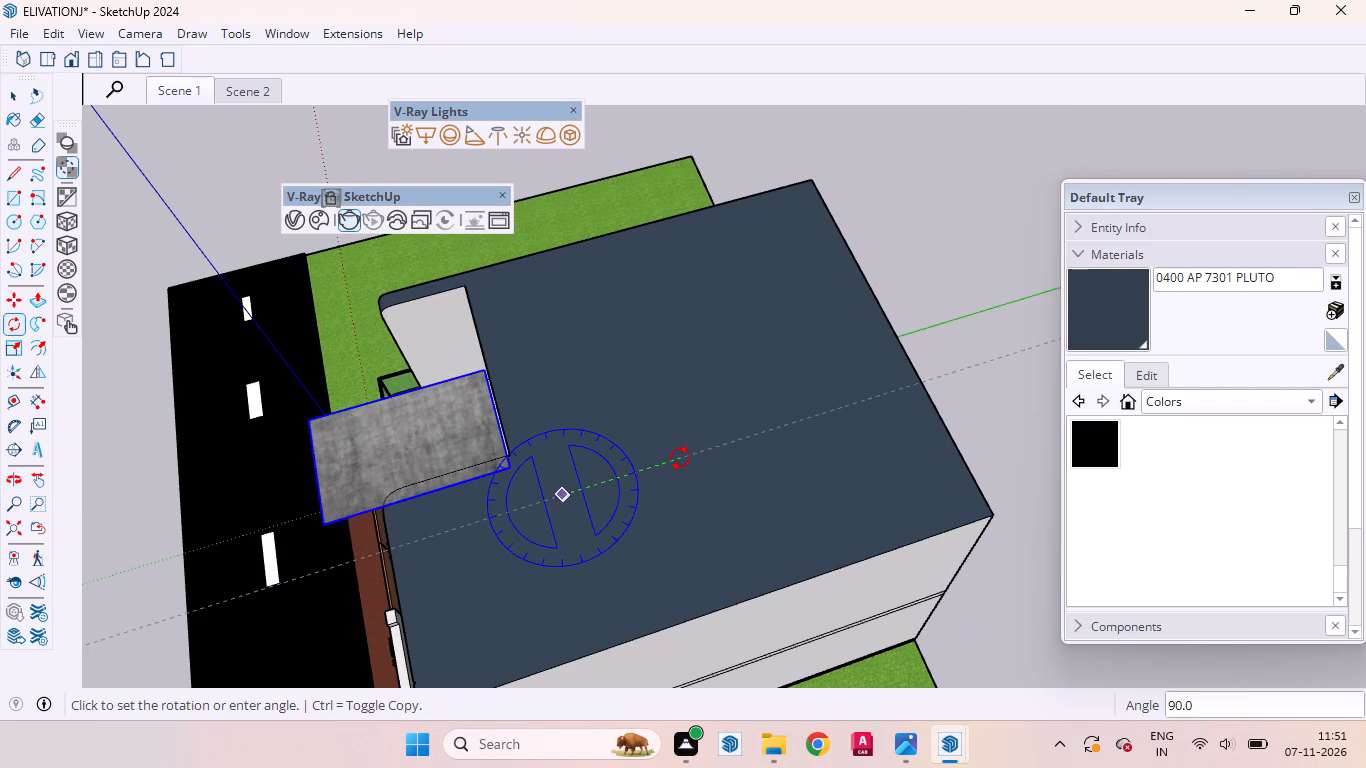
pyautogui.click(680, 458)
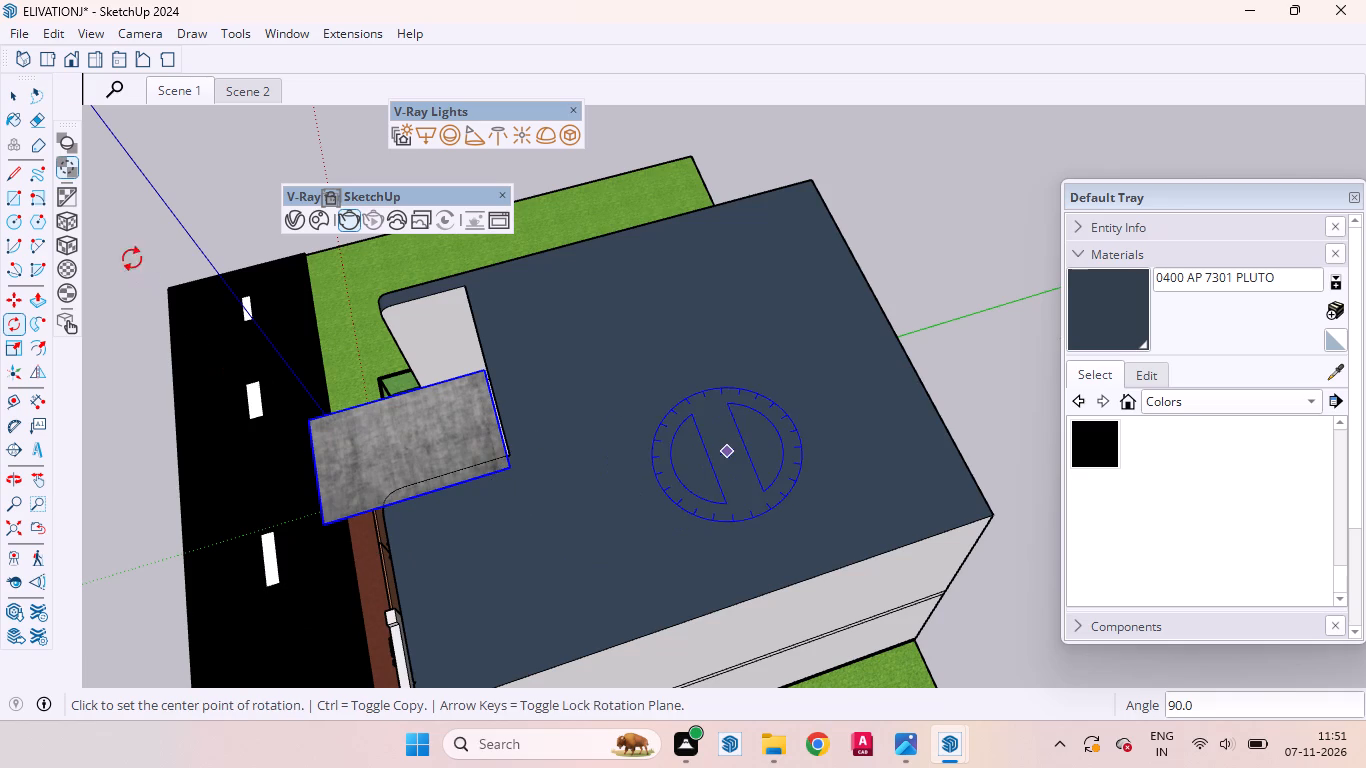
pyautogui.click(21, 102)
# Shorten the carpet along the red axis to a scale of about 0.77 and deselect it.
pyautogui.scroll(-4, 668, 421)
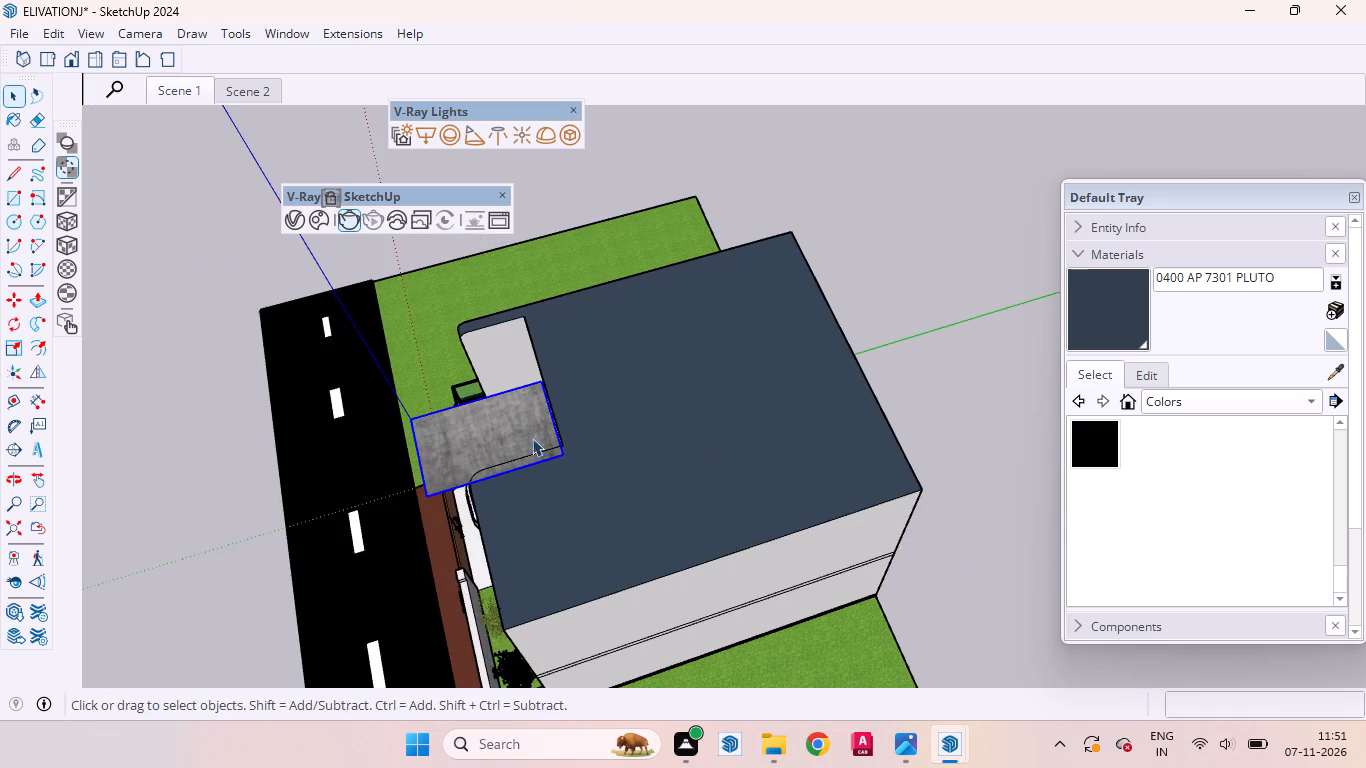
pyautogui.scroll(4, 491, 438)
pyautogui.moveTo(494, 496); pyautogui.dragTo(887, 361, button='middle')
pyautogui.scroll(5, 757, 463)
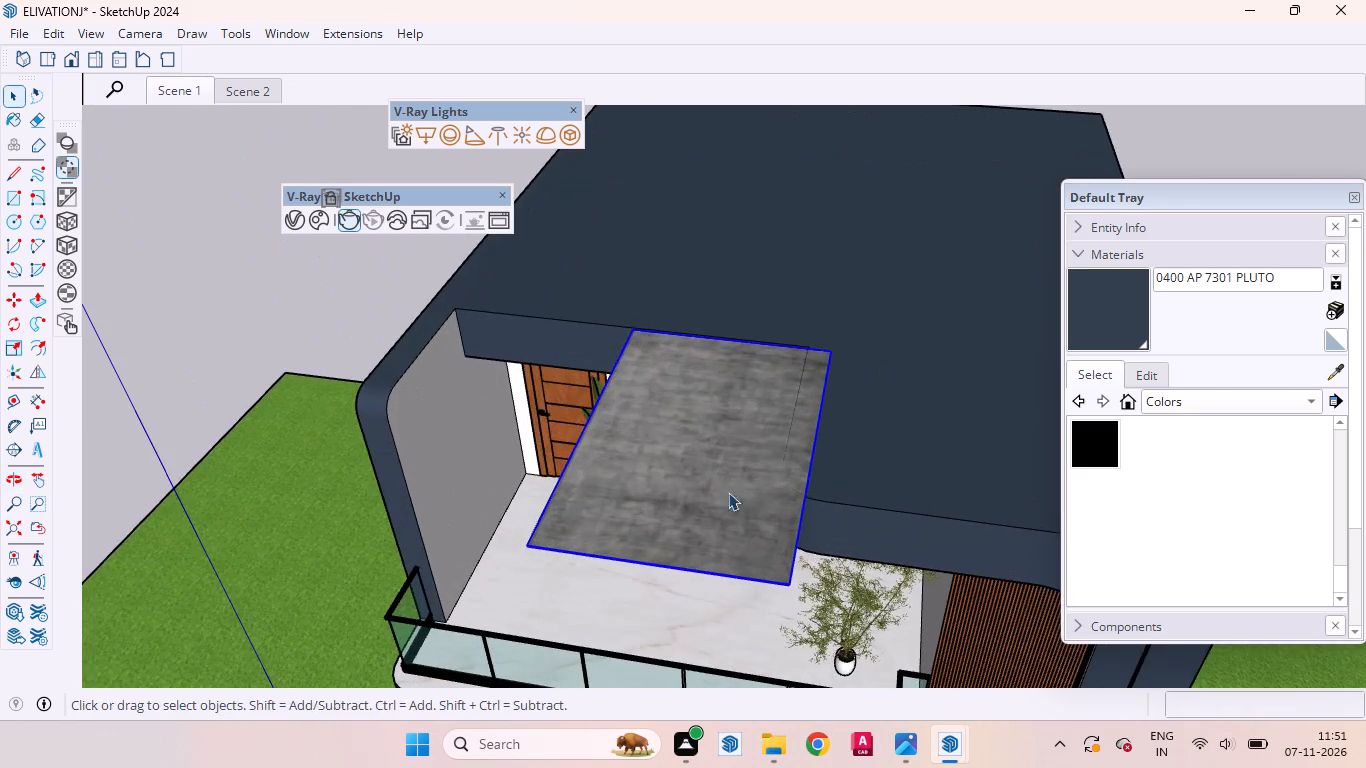
pyautogui.moveTo(774, 504); pyautogui.dragTo(1140, 599, button='middle')
pyautogui.middleClick(1140, 599)
pyautogui.scroll(-11, 694, 379)
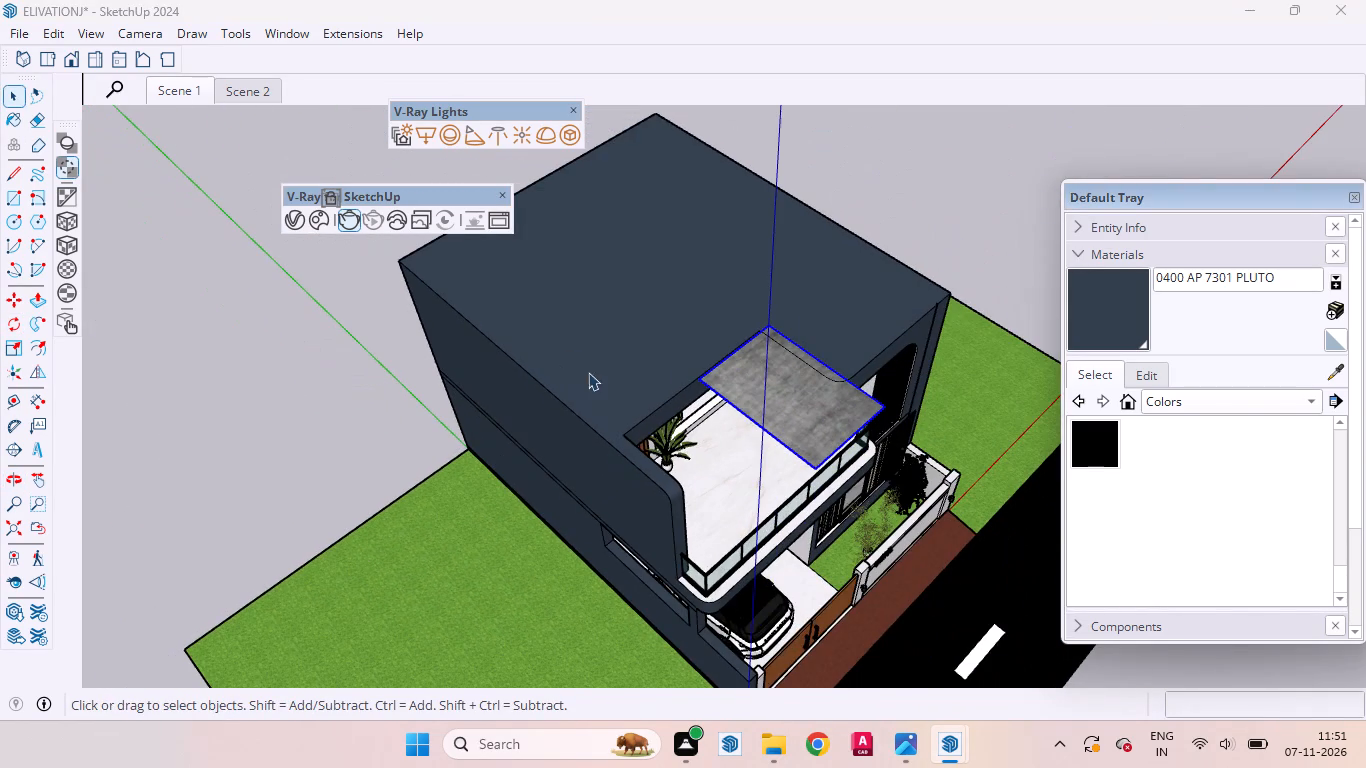
pyautogui.click(16, 342)
pyautogui.scroll(10, 847, 424)
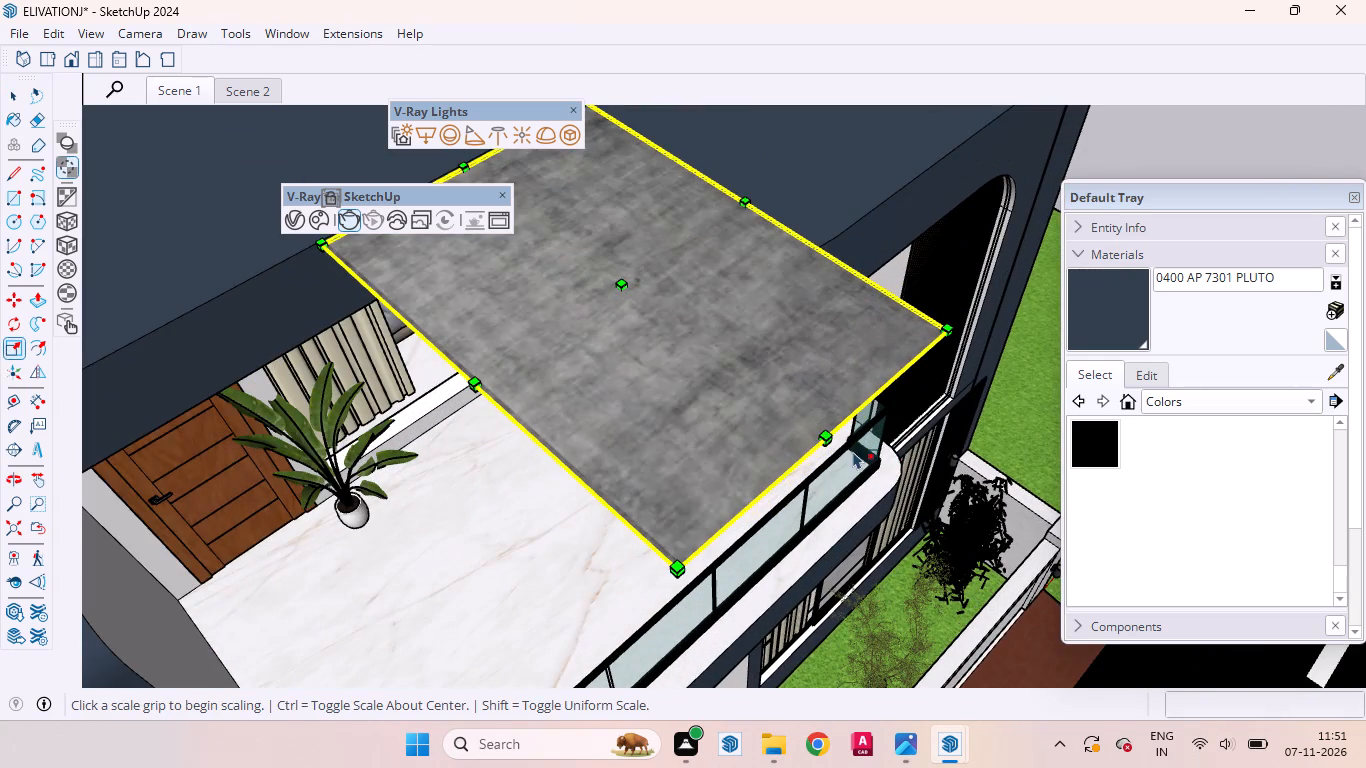
pyautogui.moveTo(826, 448); pyautogui.dragTo(847, 381, button='middle')
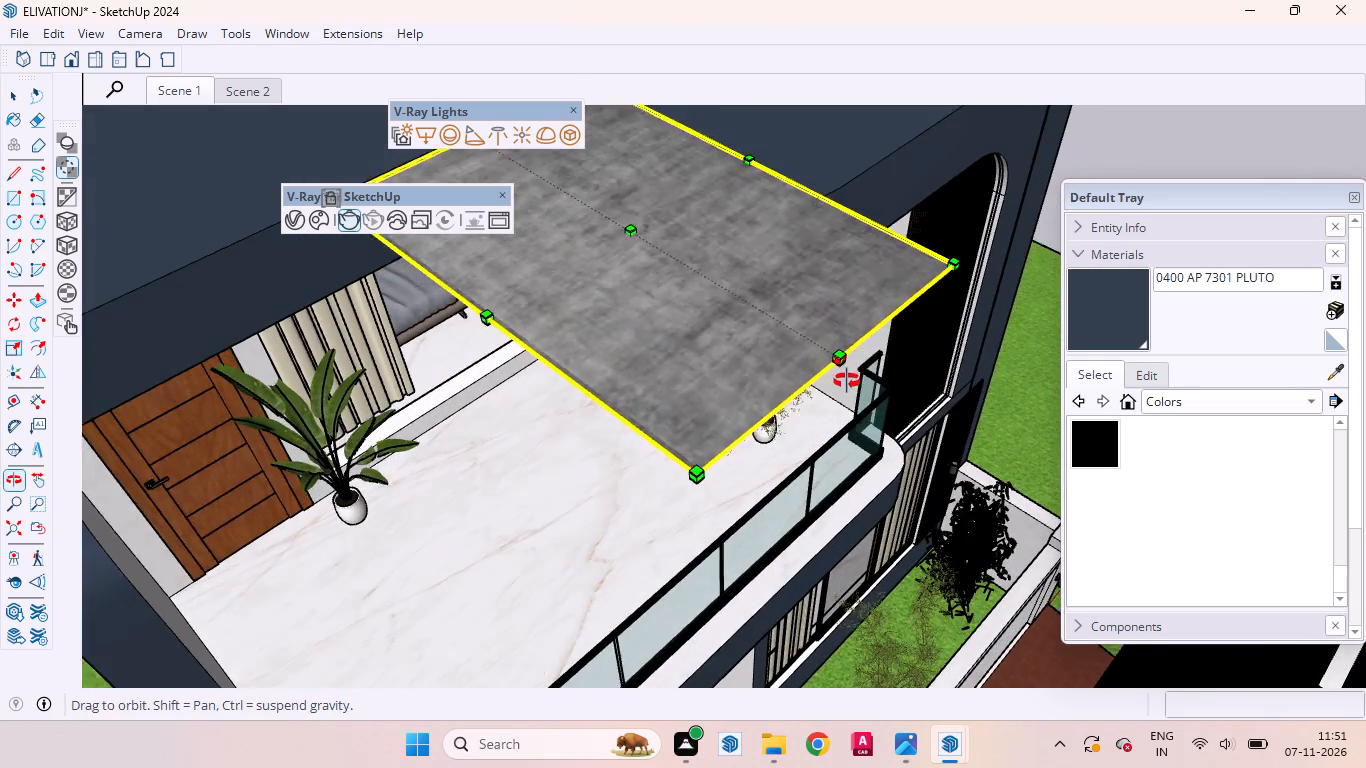
pyautogui.moveTo(847, 381); pyautogui.dragTo(852, 373, button='middle')
pyautogui.scroll(4, 869, 243)
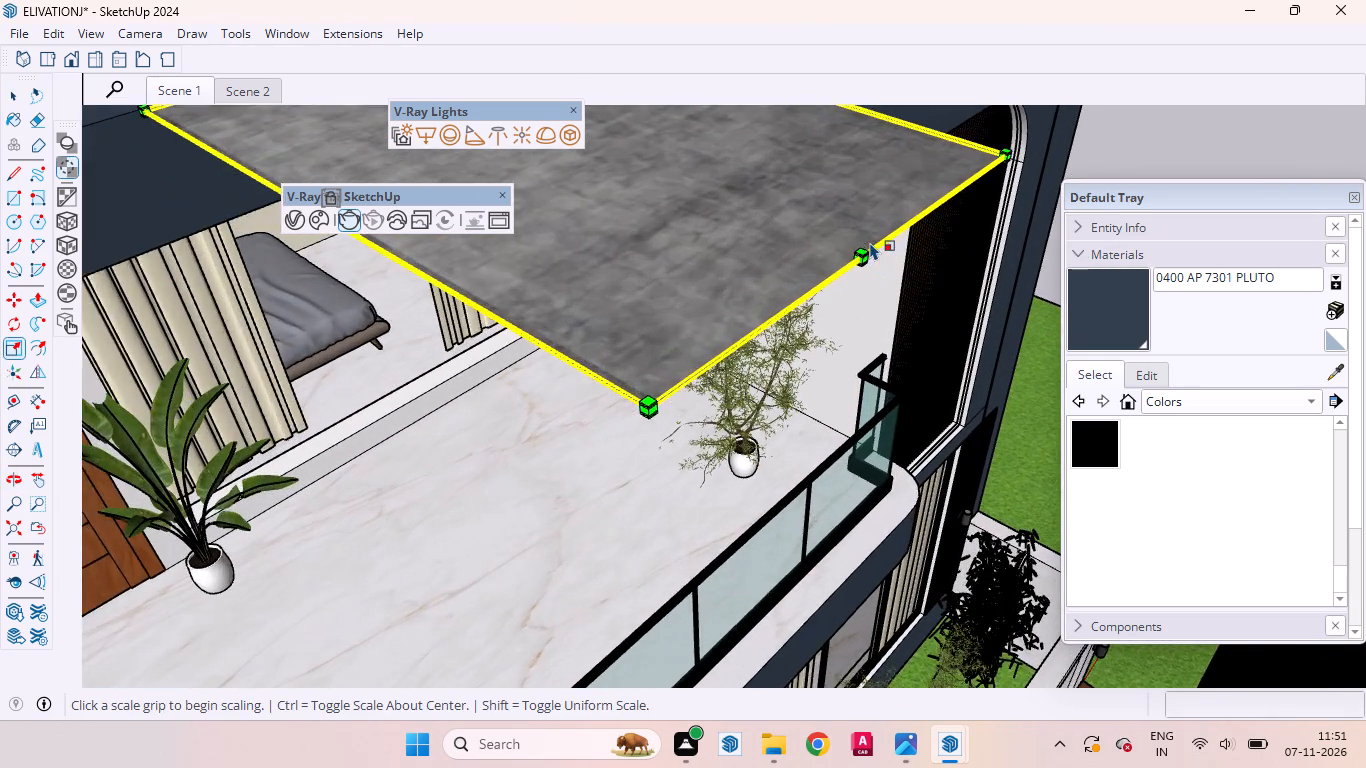
pyautogui.scroll(1, 870, 242)
pyautogui.scroll(-1, 870, 242)
pyautogui.scroll(10, 870, 242)
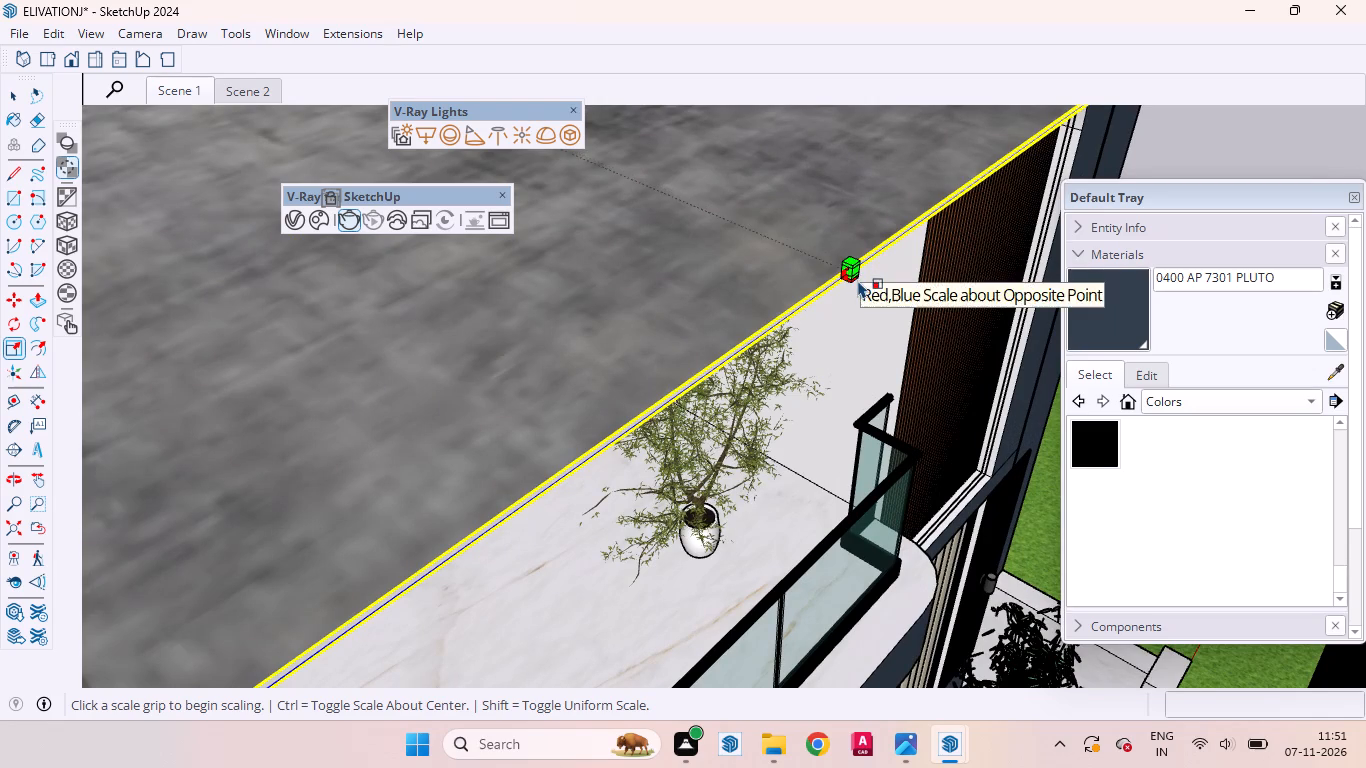
pyautogui.click(857, 277)
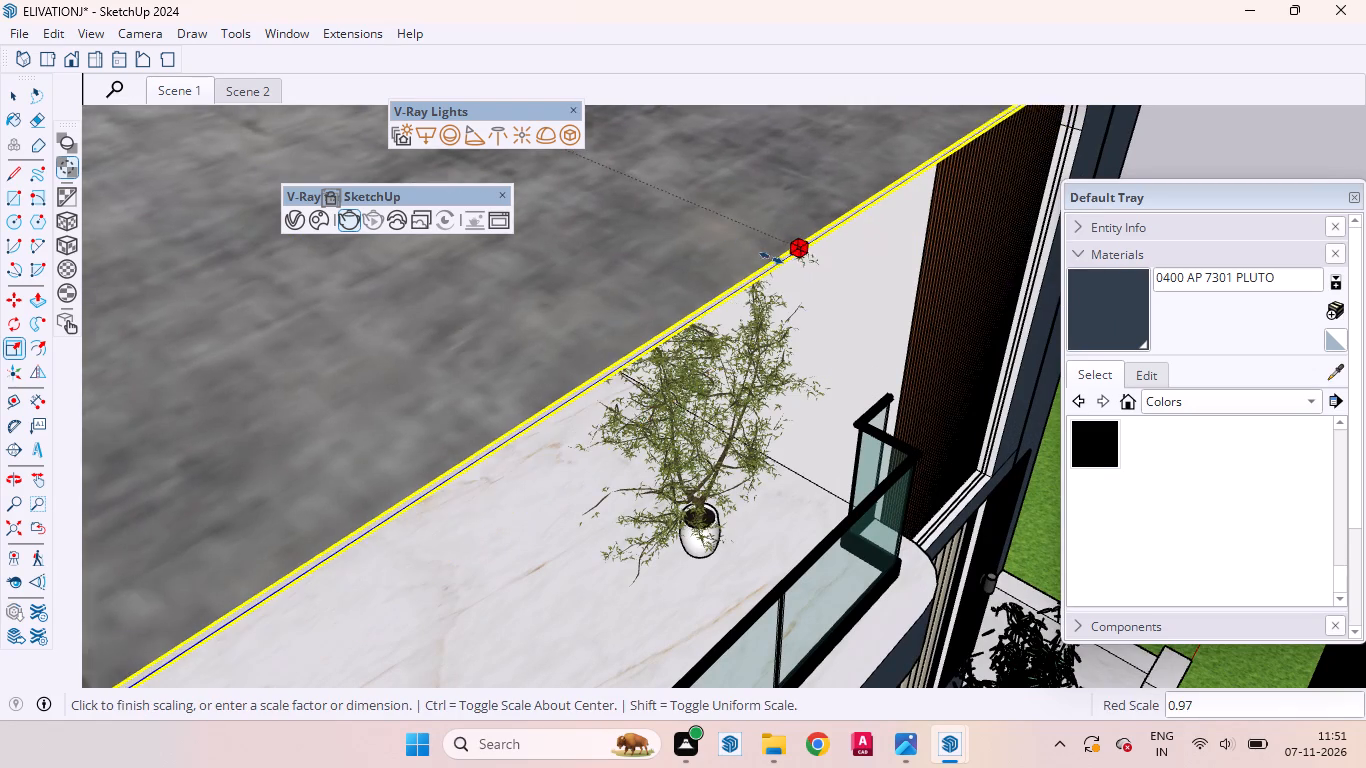
pyautogui.scroll(-4, 783, 260)
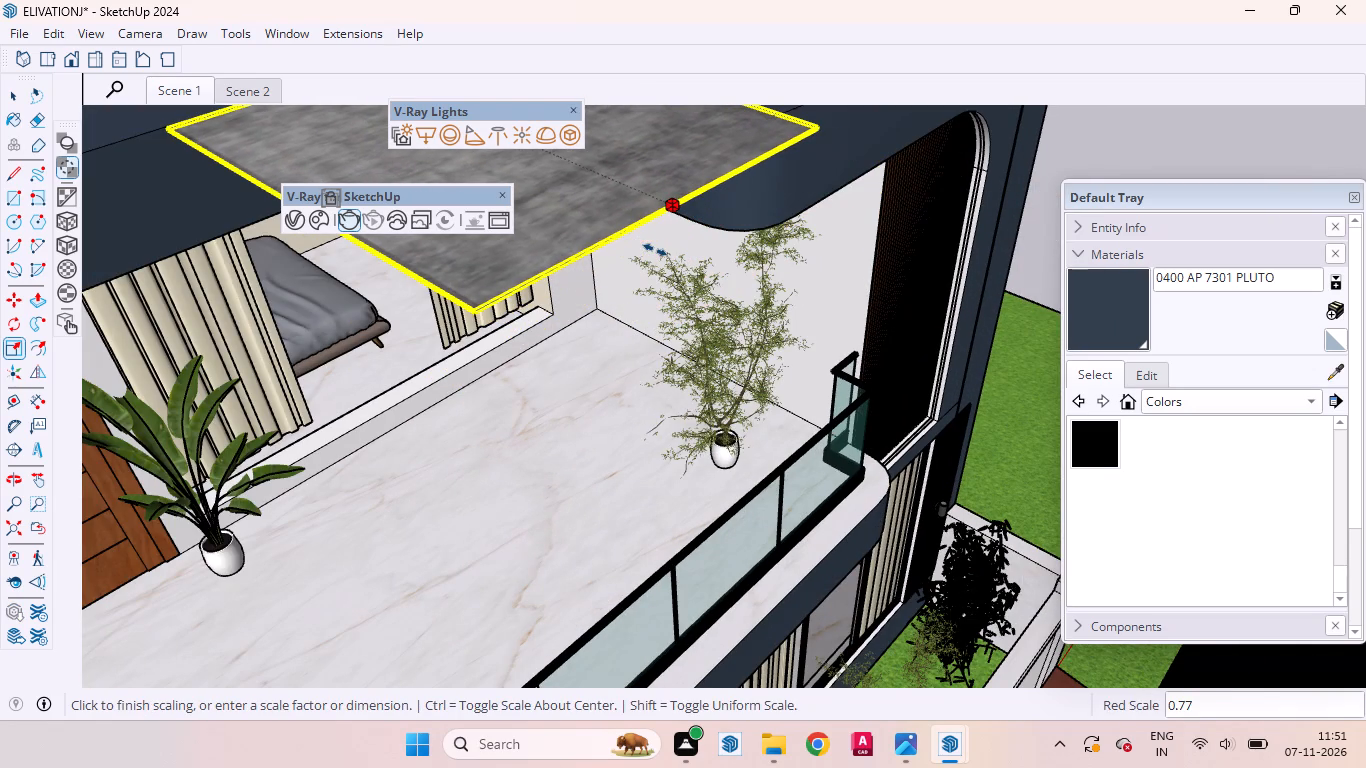
pyautogui.click(655, 250)
pyautogui.scroll(-10, 803, 414)
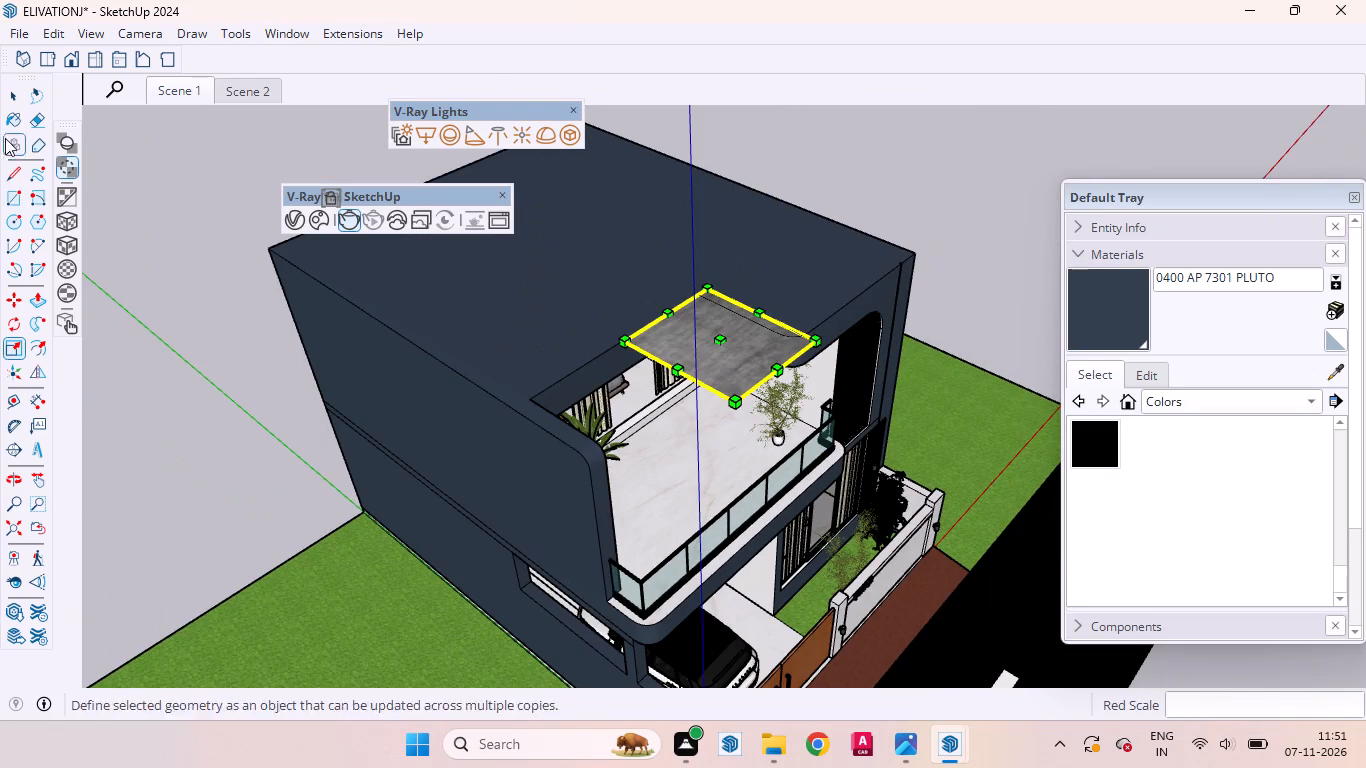
pyautogui.click(11, 83)
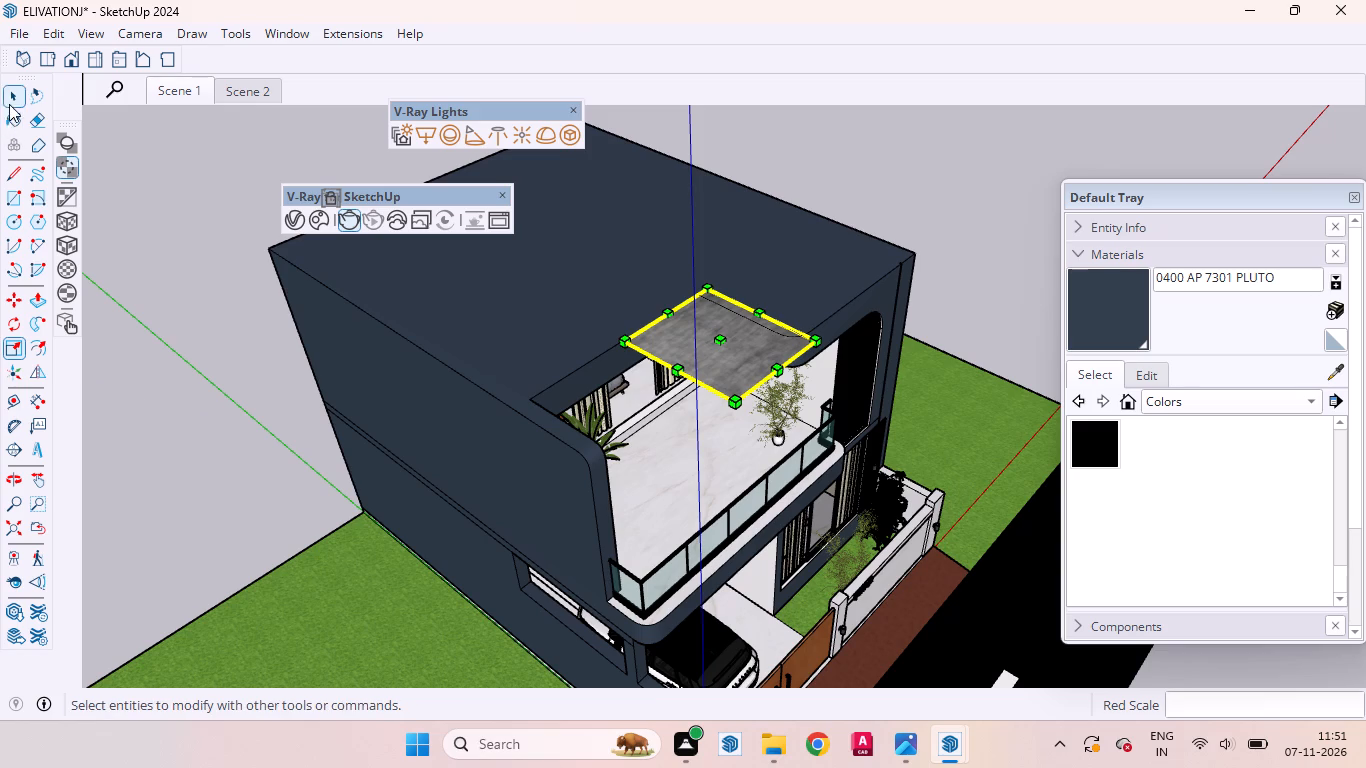
pyautogui.click(14, 97)
pyautogui.click(213, 409)
# Move the dark grey carpet by its corner about 12' 6 13/16" from the roof down onto the upper floor beside the bedroom opening.
pyautogui.scroll(5, 666, 348)
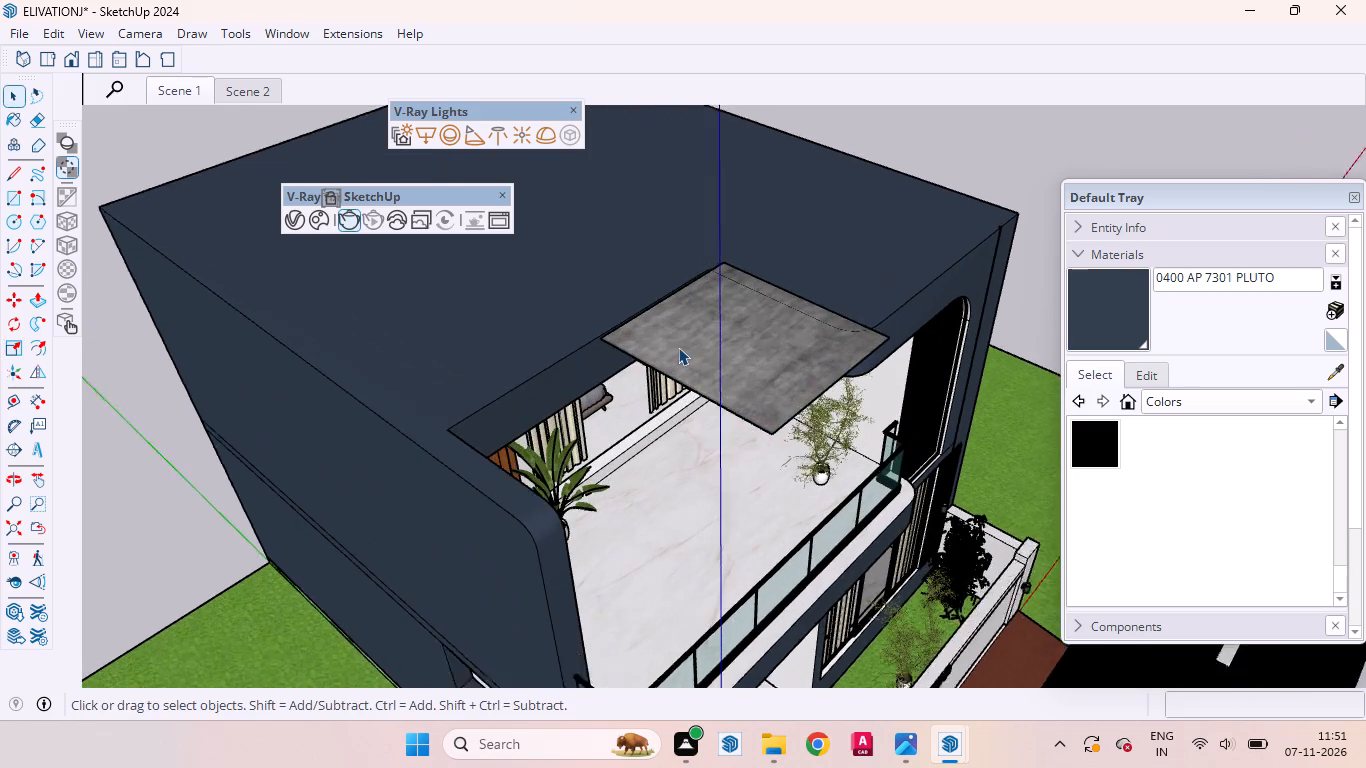
pyautogui.moveTo(680, 350); pyautogui.dragTo(612, 394, button='middle')
pyautogui.click(721, 402)
pyautogui.scroll(4, 715, 476)
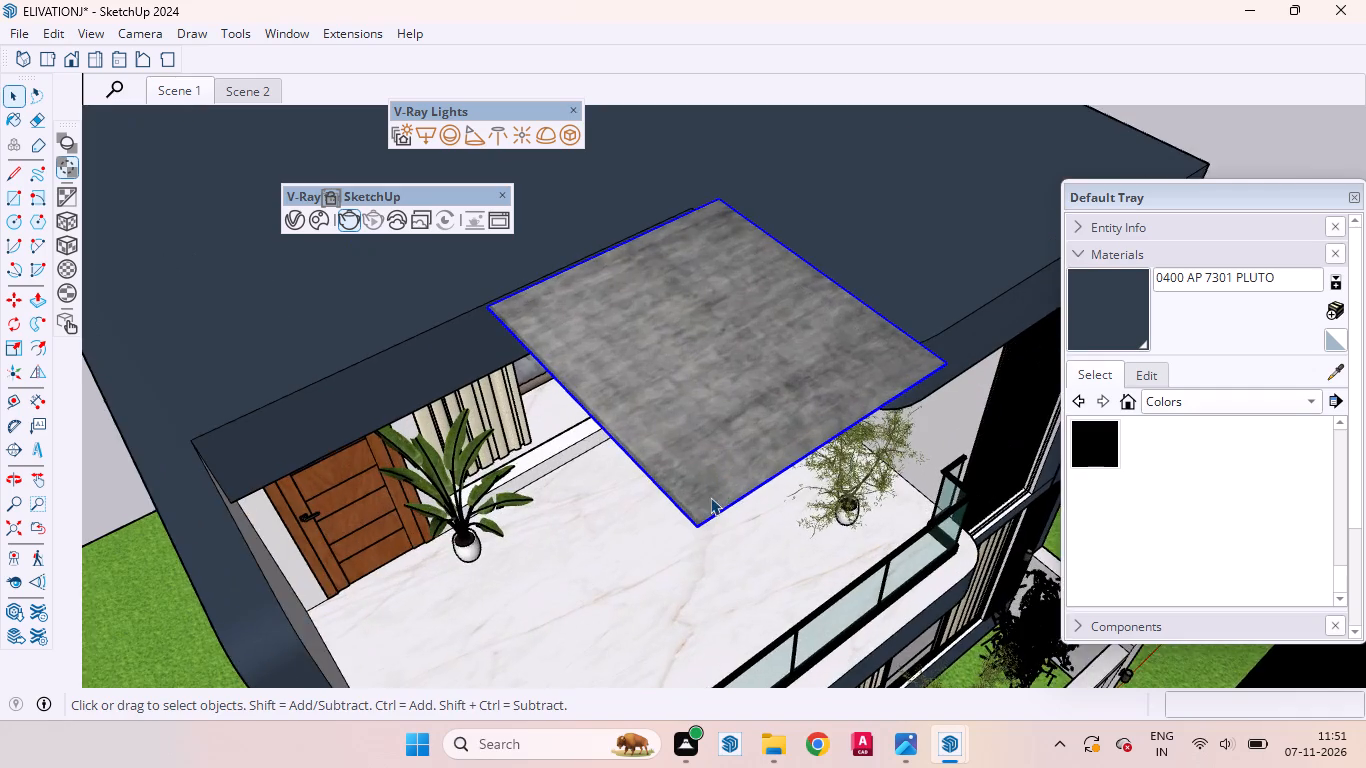
pyautogui.moveTo(710, 497); pyautogui.dragTo(679, 413, button='middle')
pyautogui.scroll(14, 644, 355)
pyautogui.scroll(-1, 655, 363)
pyautogui.scroll(4, 655, 363)
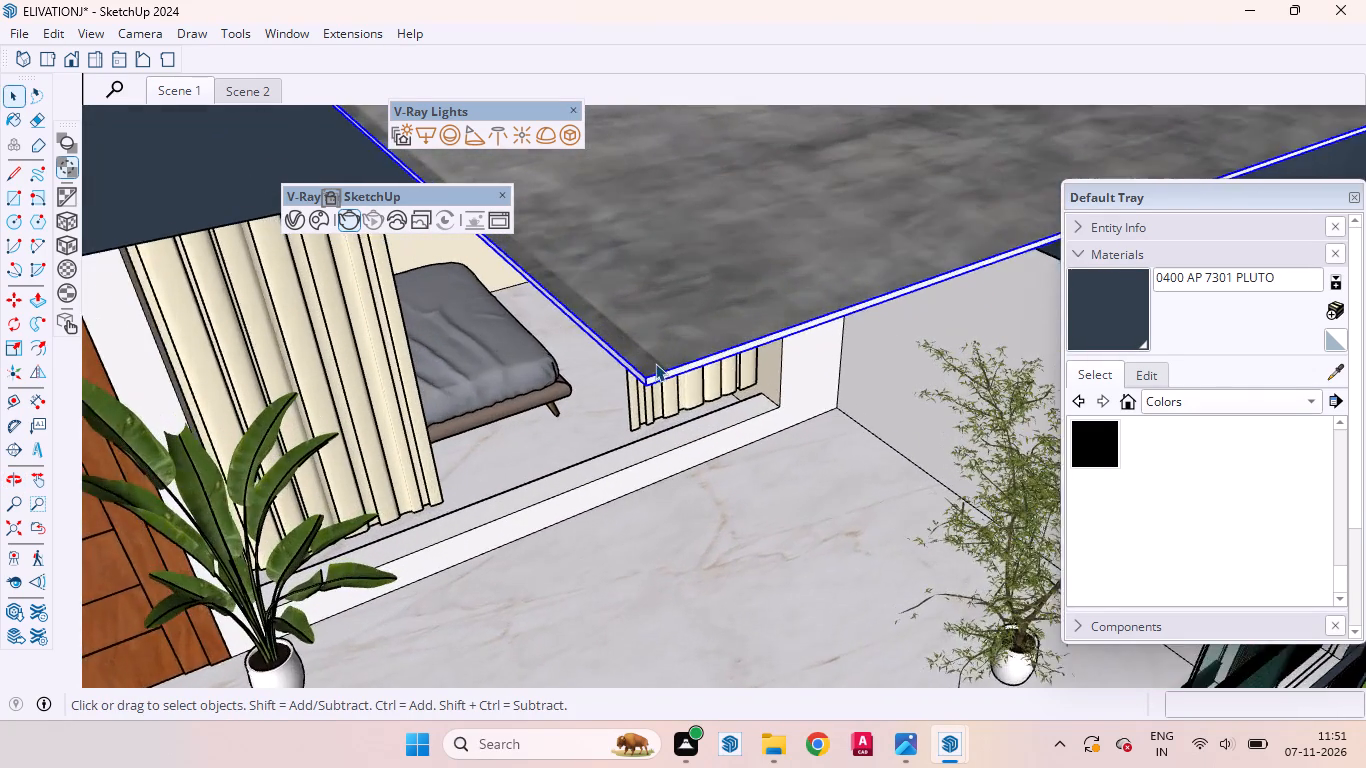
pyautogui.scroll(5, 655, 363)
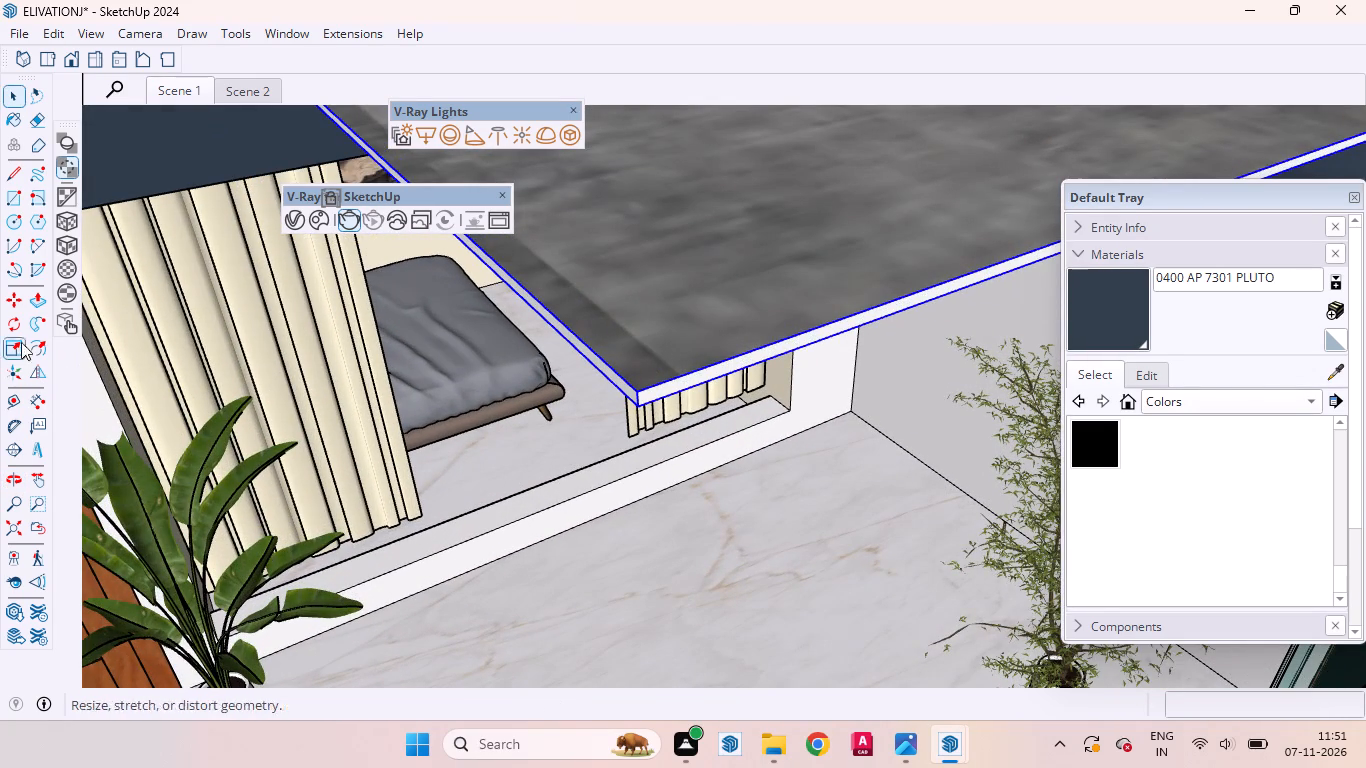
pyautogui.click(13, 298)
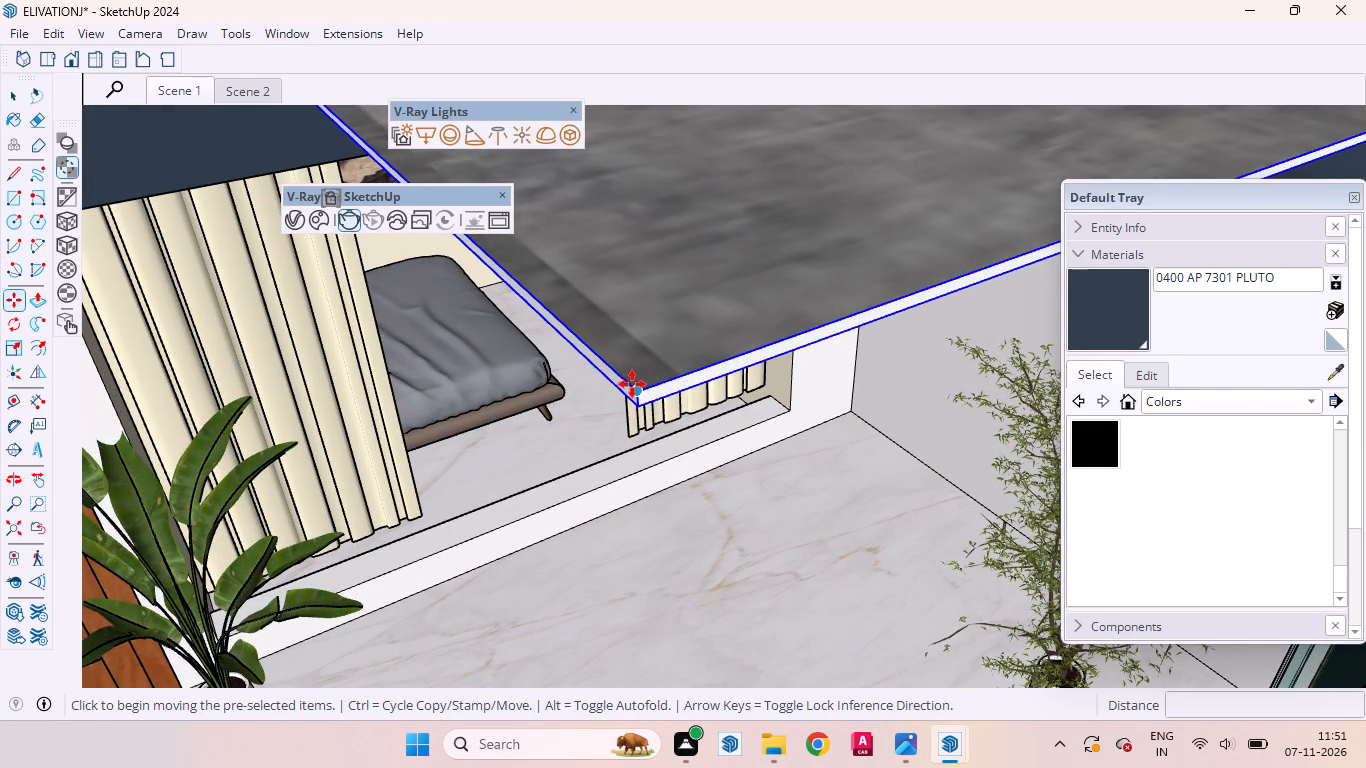
pyautogui.click(638, 387)
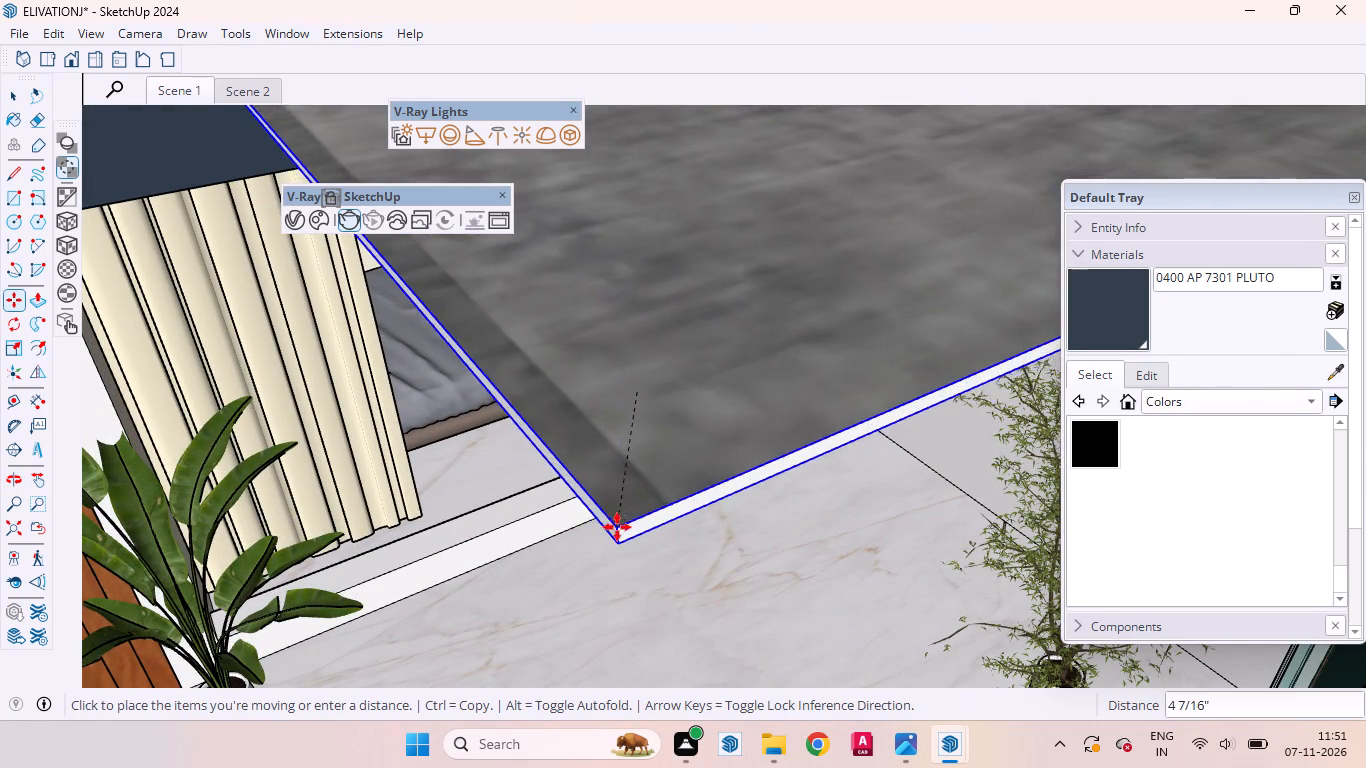
pyautogui.scroll(-13, 676, 499)
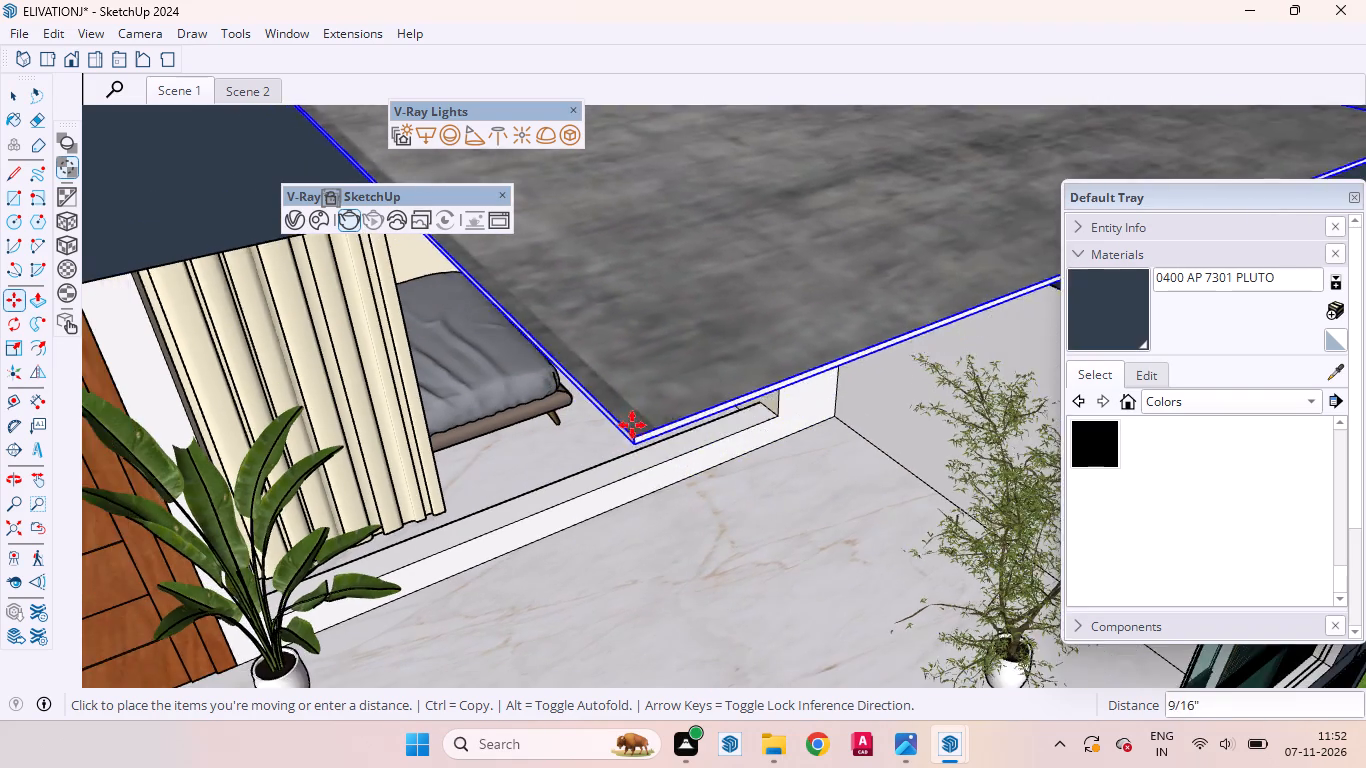
pyautogui.scroll(-12, 632, 425)
pyautogui.scroll(1, 609, 371)
pyautogui.scroll(-3, 609, 371)
pyautogui.click(658, 589)
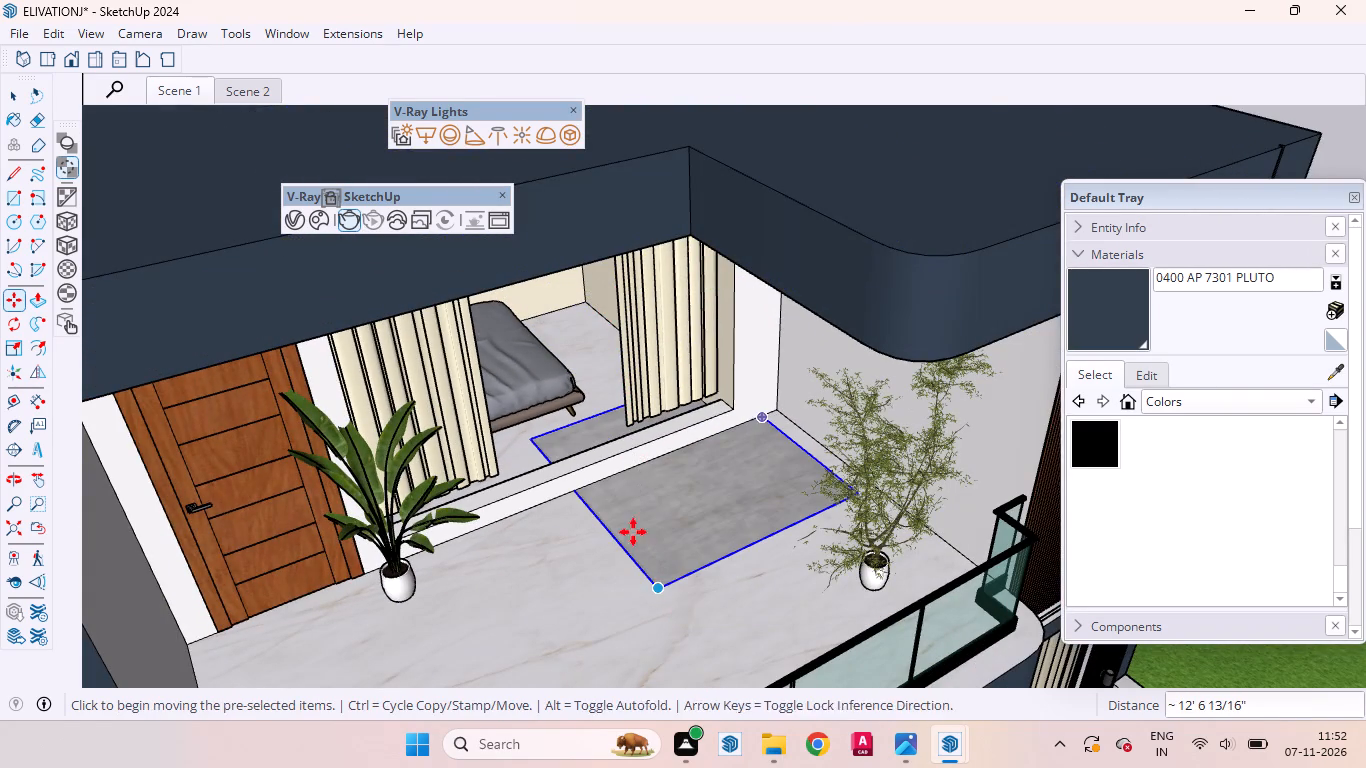
# Move the carpet deeper into the bedroom, about 3' 2 3/4" along the green axis and a further 3' 6 3/4".
pyautogui.scroll(3, 572, 437)
pyautogui.scroll(-1, 572, 437)
pyautogui.scroll(11, 572, 437)
pyautogui.moveTo(522, 443); pyautogui.dragTo(639, 434, button='middle')
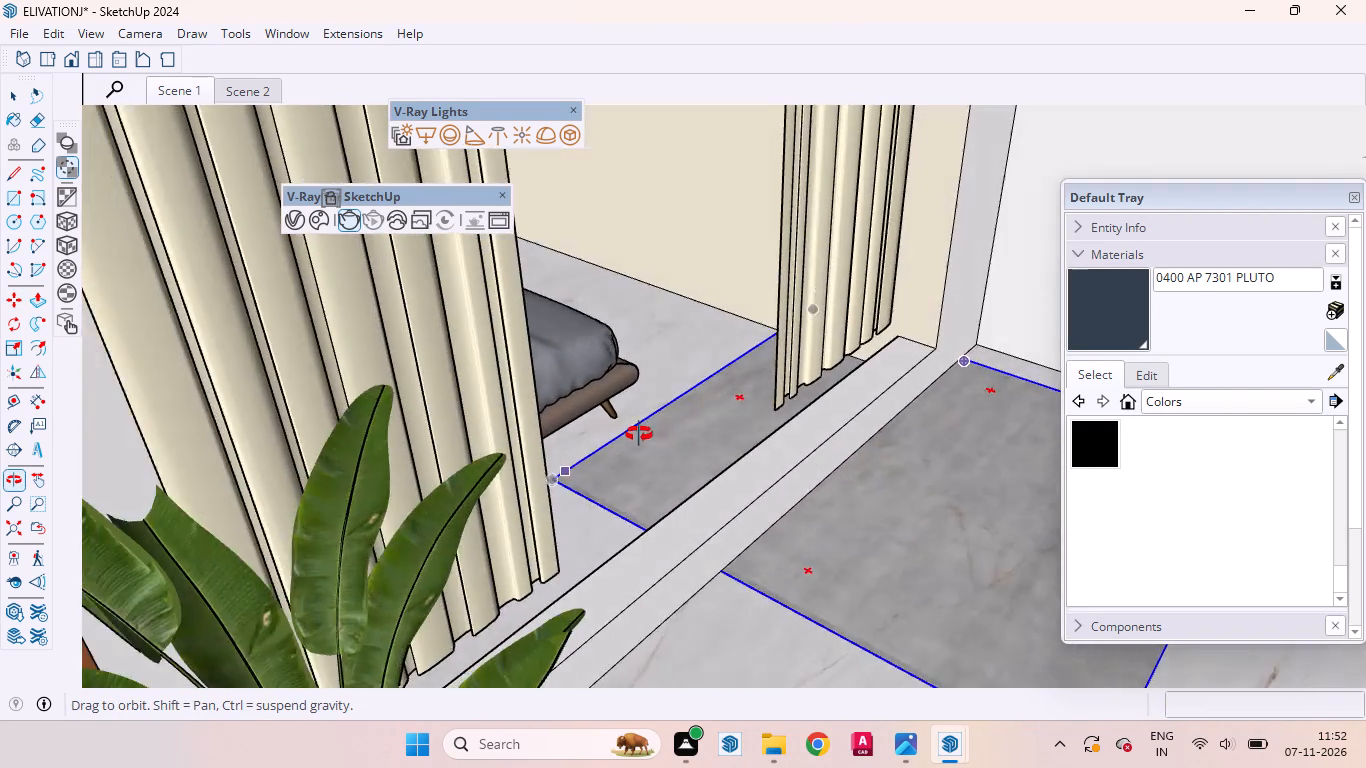
pyautogui.moveTo(639, 434); pyautogui.dragTo(555, 520, button='middle')
pyautogui.scroll(11, 487, 486)
pyautogui.scroll(-2, 511, 478)
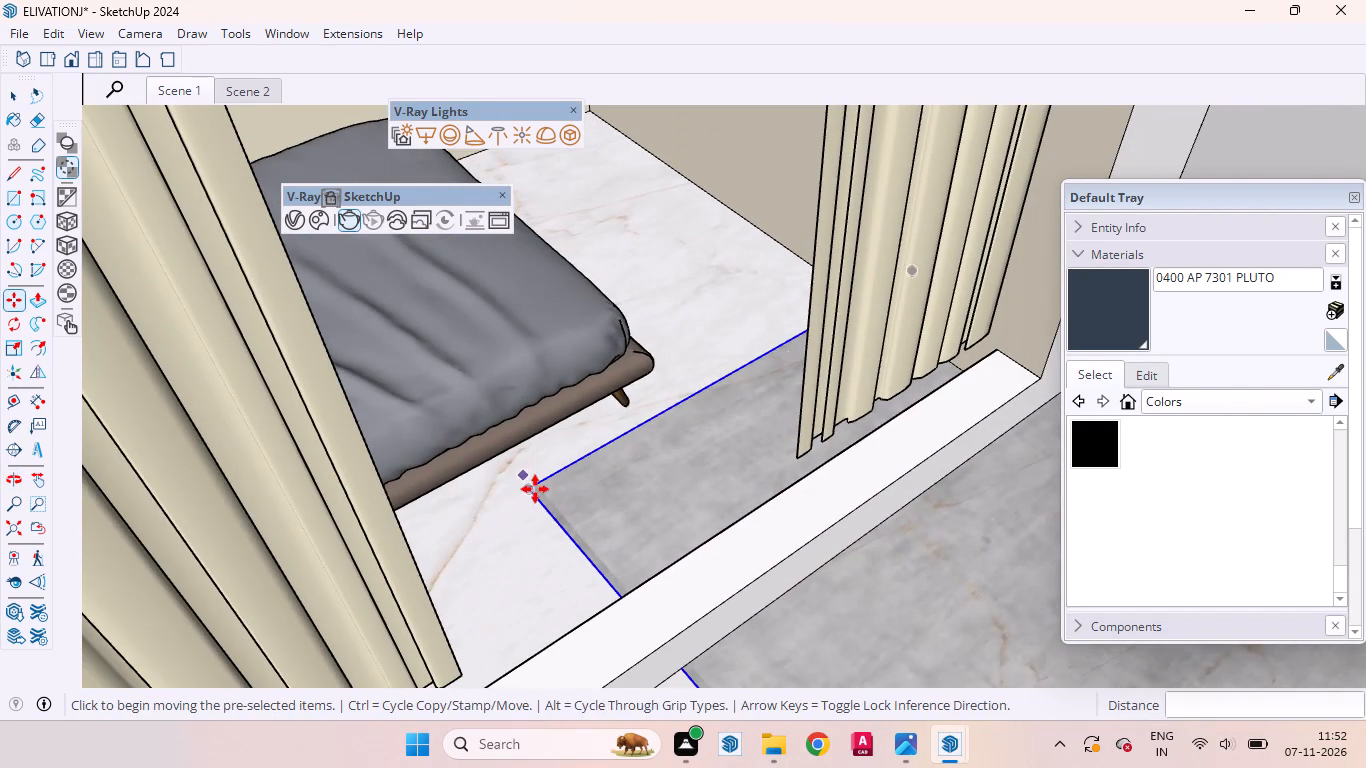
pyautogui.click(535, 489)
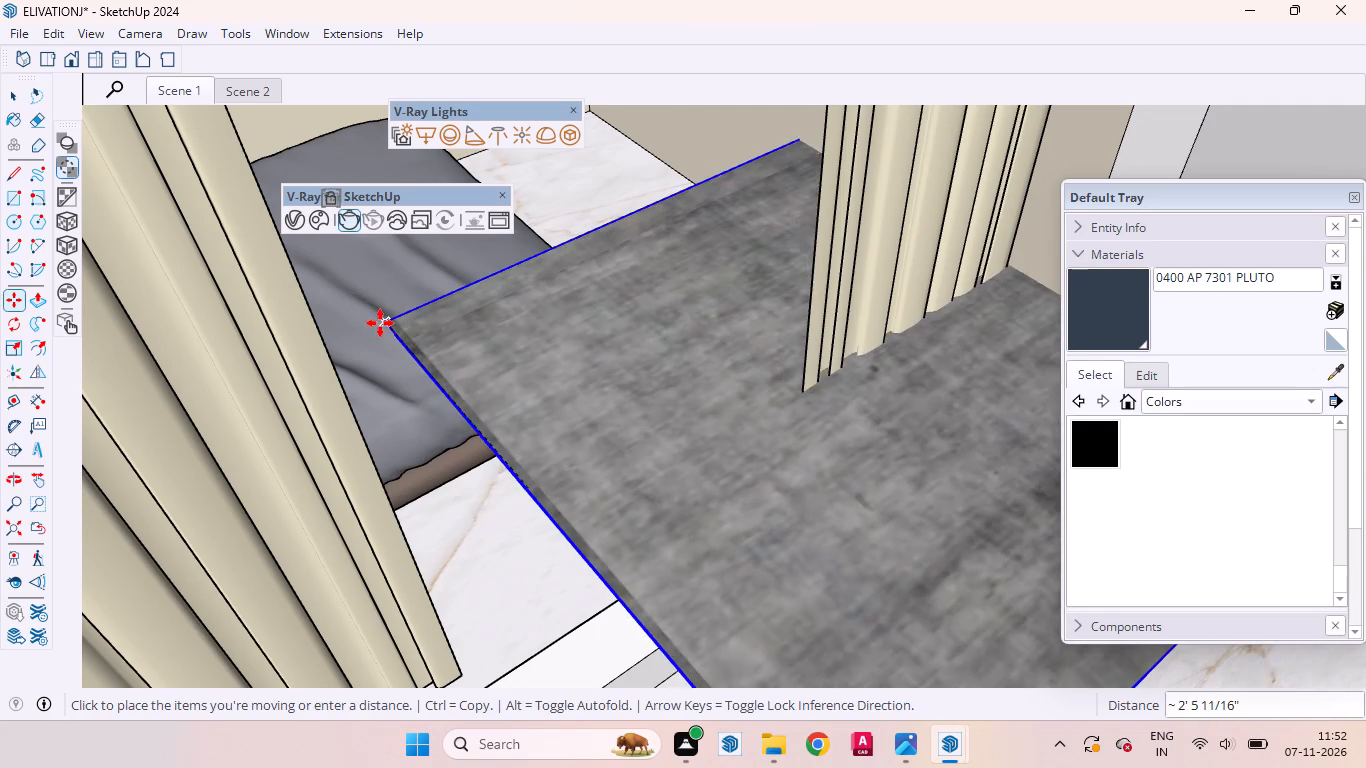
pyautogui.press('Left')
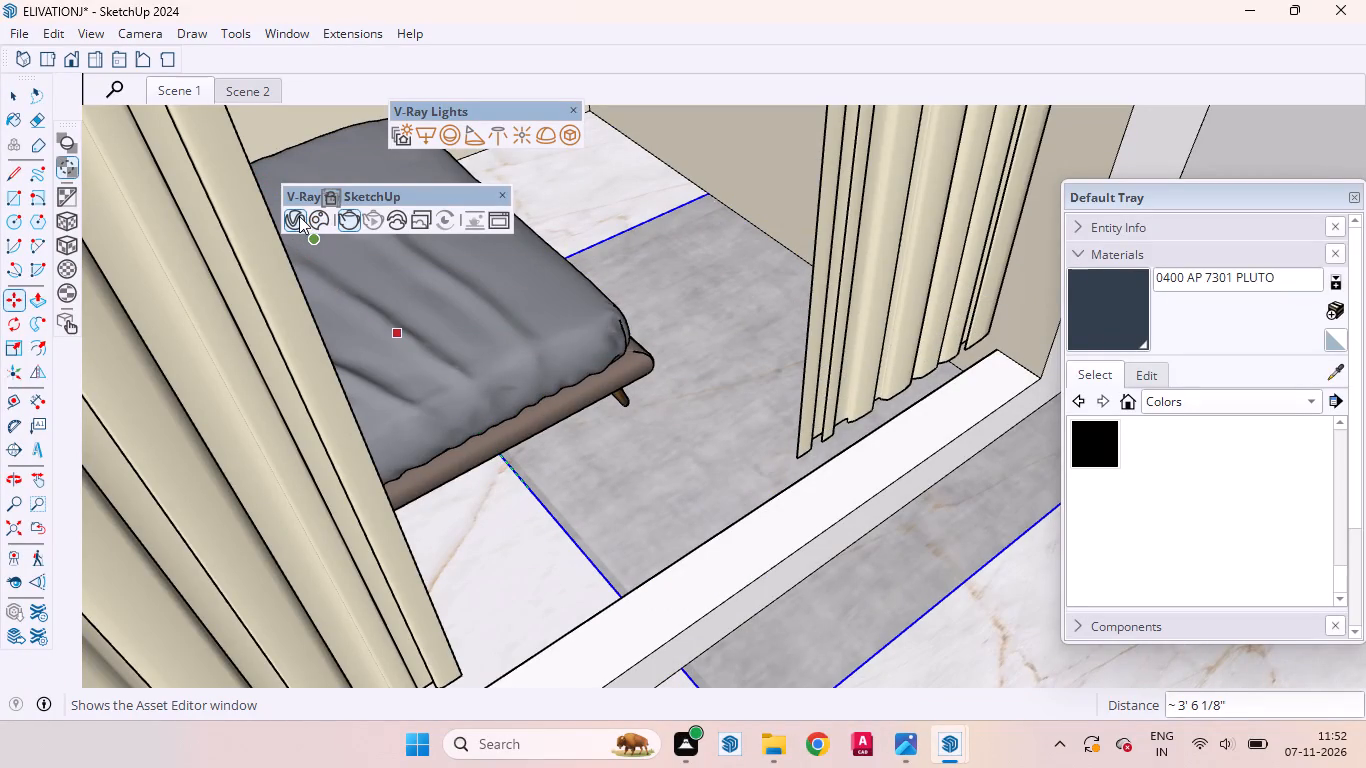
pyautogui.click(318, 250)
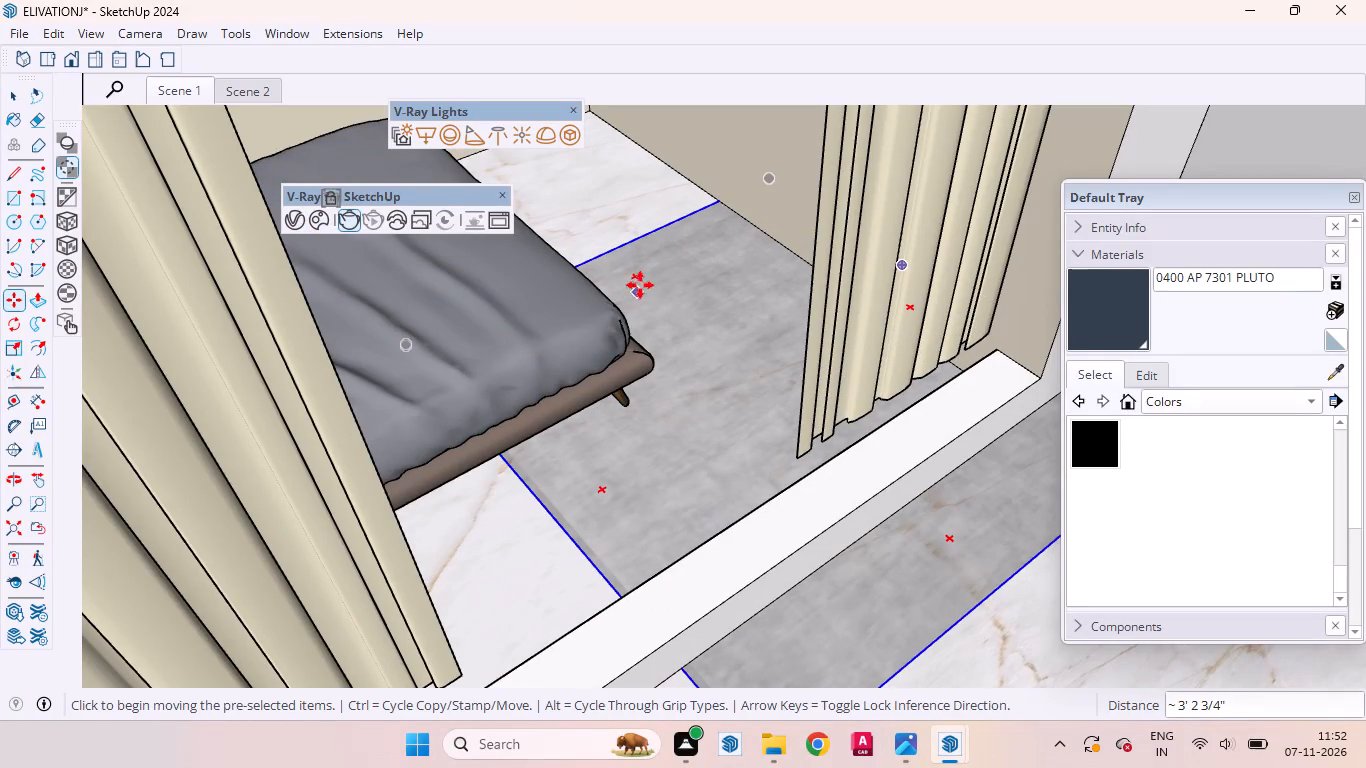
pyautogui.click(723, 339)
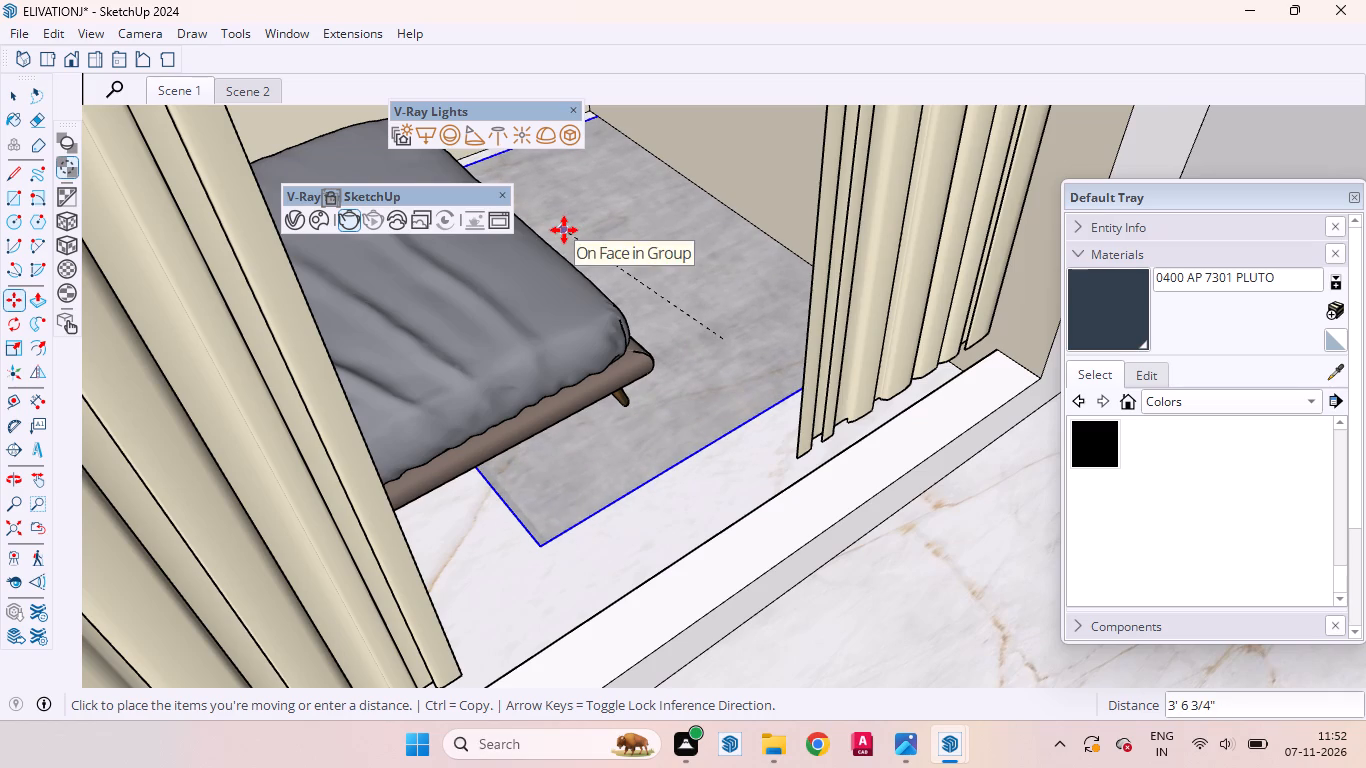
pyautogui.click(564, 230)
# Shift the carpet 1' 5" along the red axis, further under the bed.
pyautogui.click(635, 211)
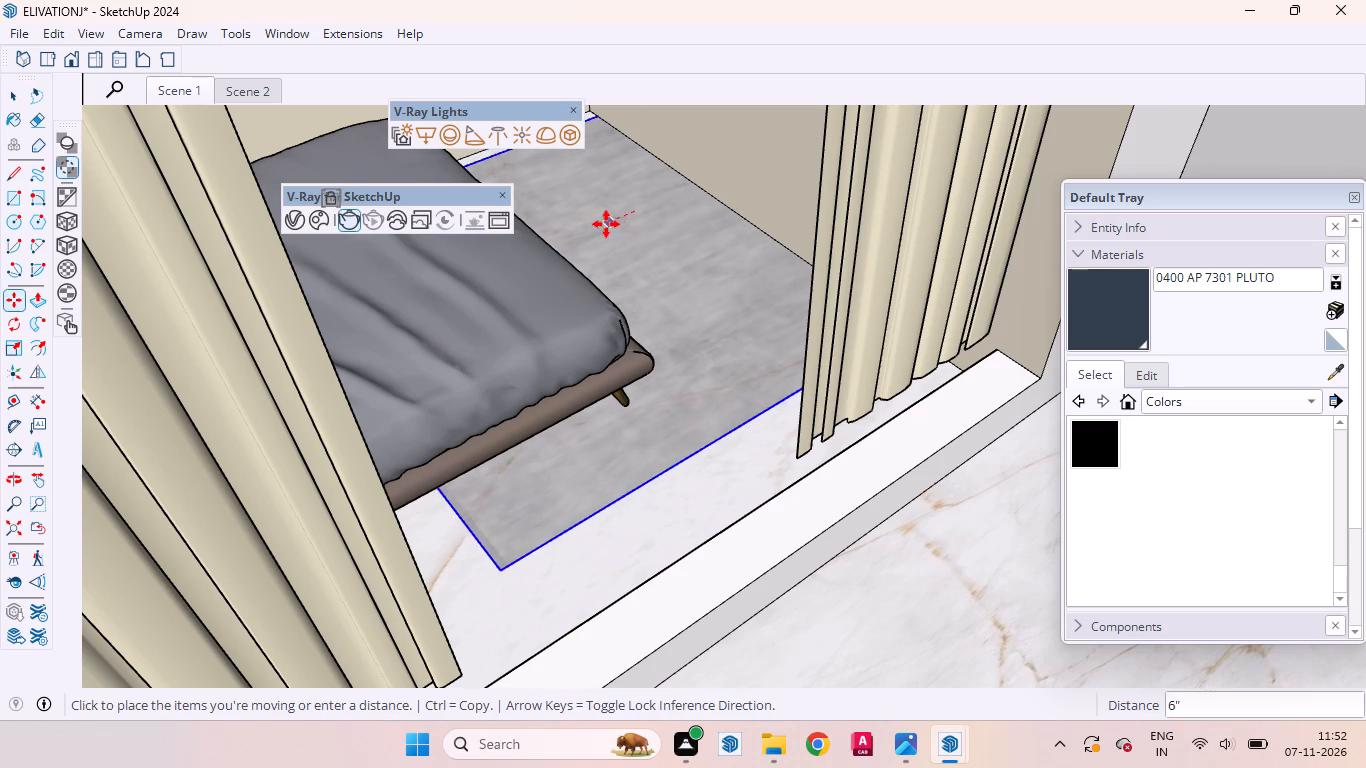
pyautogui.click(557, 239)
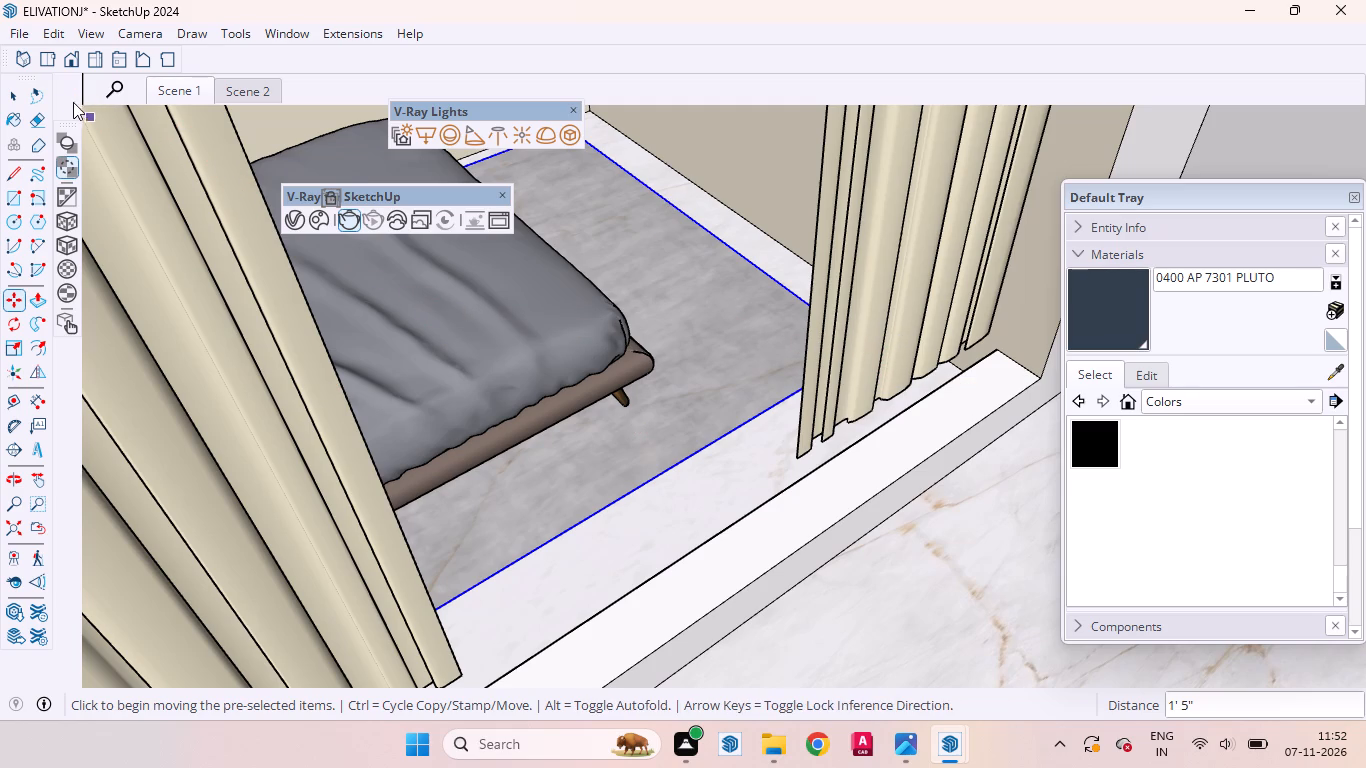
pyautogui.click(14, 102)
# Shorten the carpet with a Green Scale about the opposite point, pulling its edge near the side wall towards the bed.
pyautogui.scroll(-5, 784, 385)
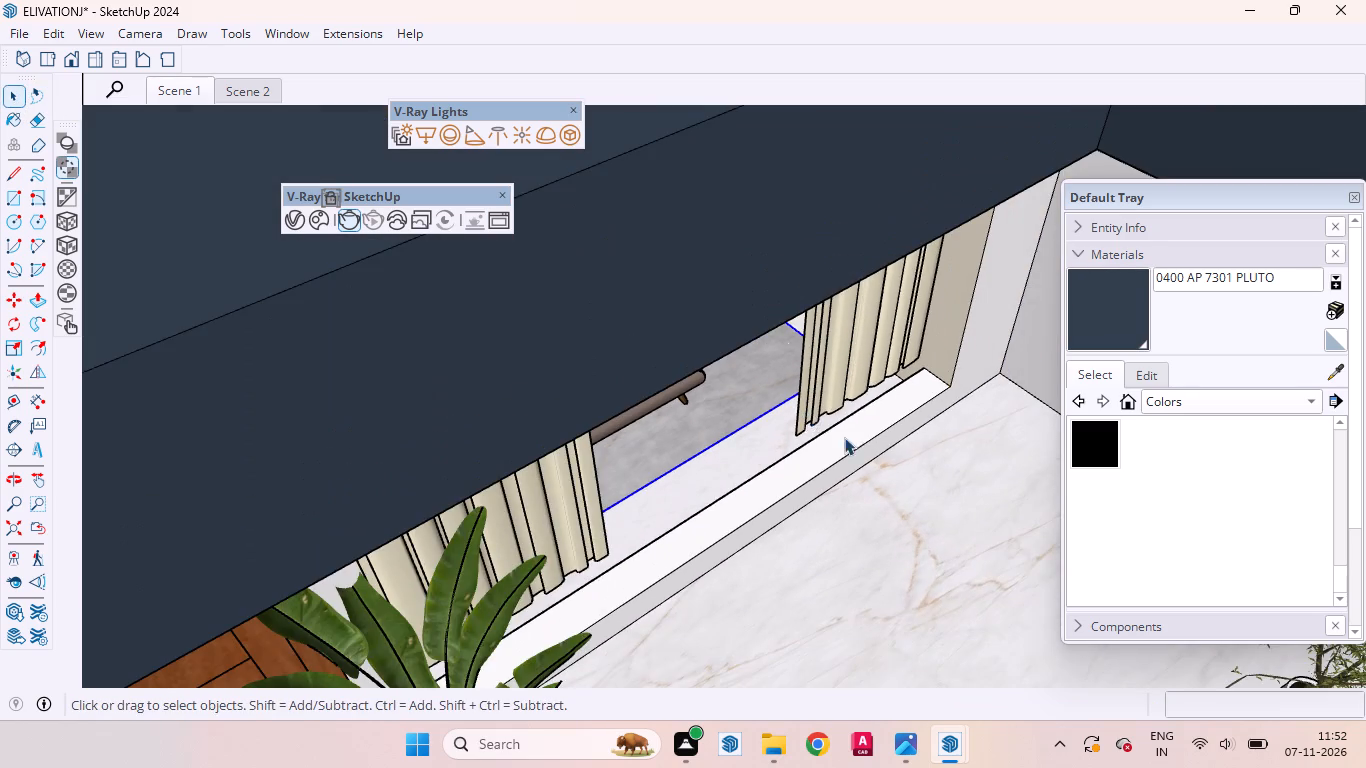
pyautogui.moveTo(844, 437); pyautogui.dragTo(603, 314, button='middle')
pyautogui.scroll(4, 636, 328)
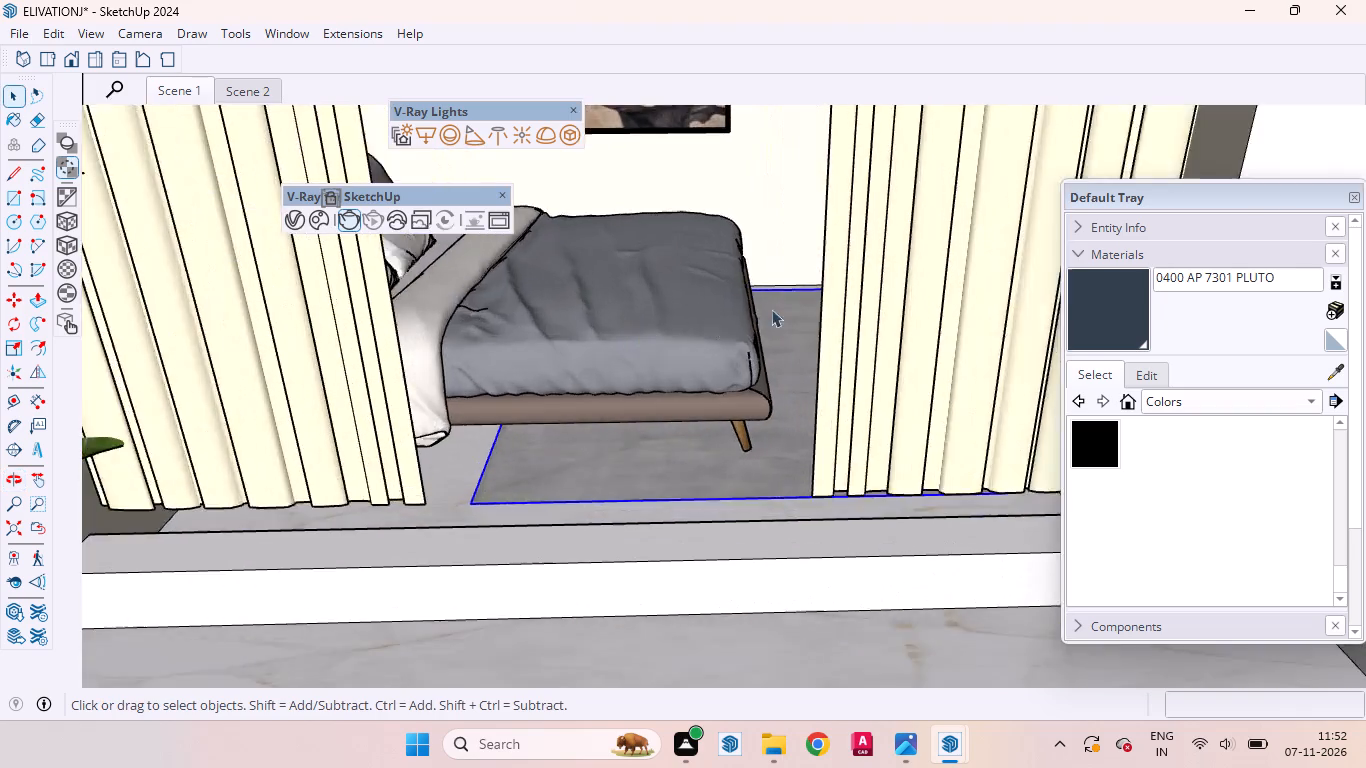
pyautogui.scroll(-9, 792, 300)
pyautogui.scroll(10, 748, 332)
pyautogui.scroll(-1, 774, 381)
pyautogui.moveTo(779, 390); pyautogui.dragTo(958, 442, button='middle')
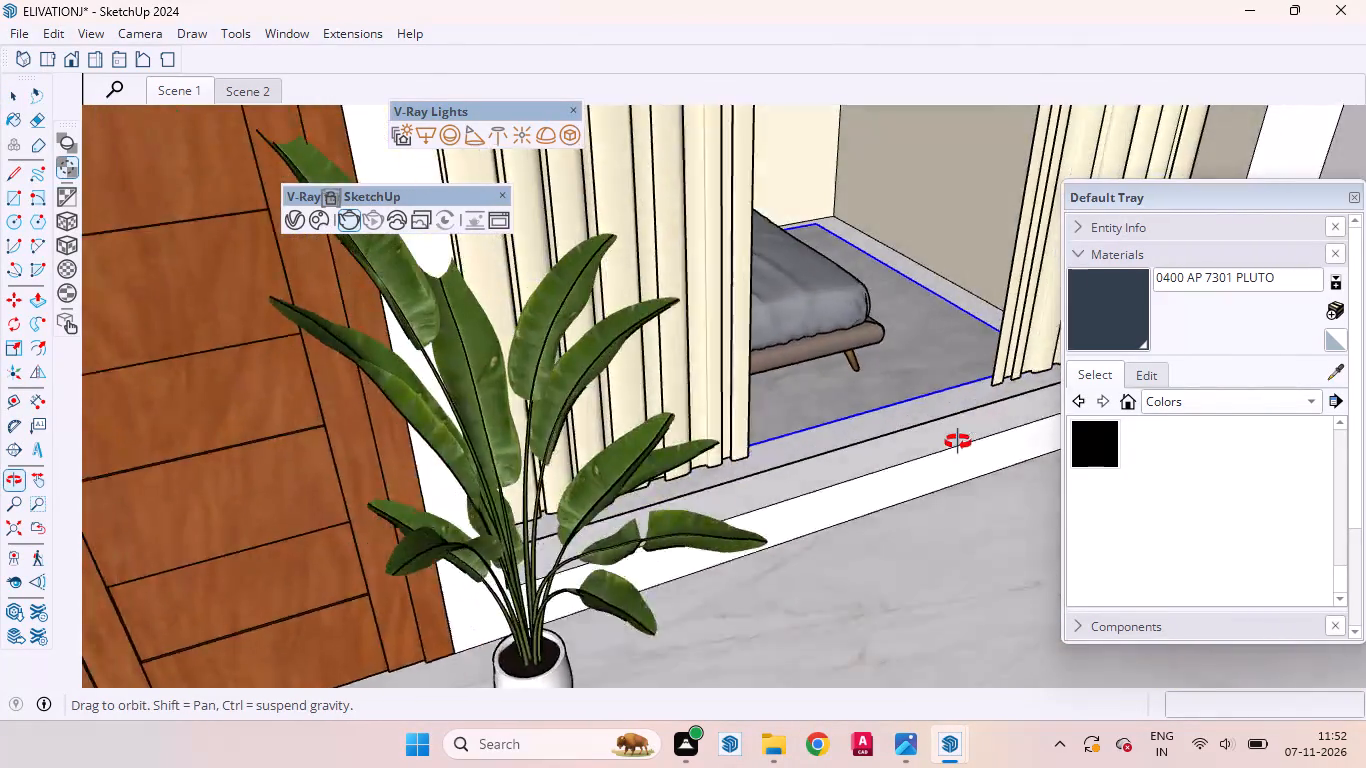
pyautogui.moveTo(958, 442); pyautogui.dragTo(786, 400, button='middle')
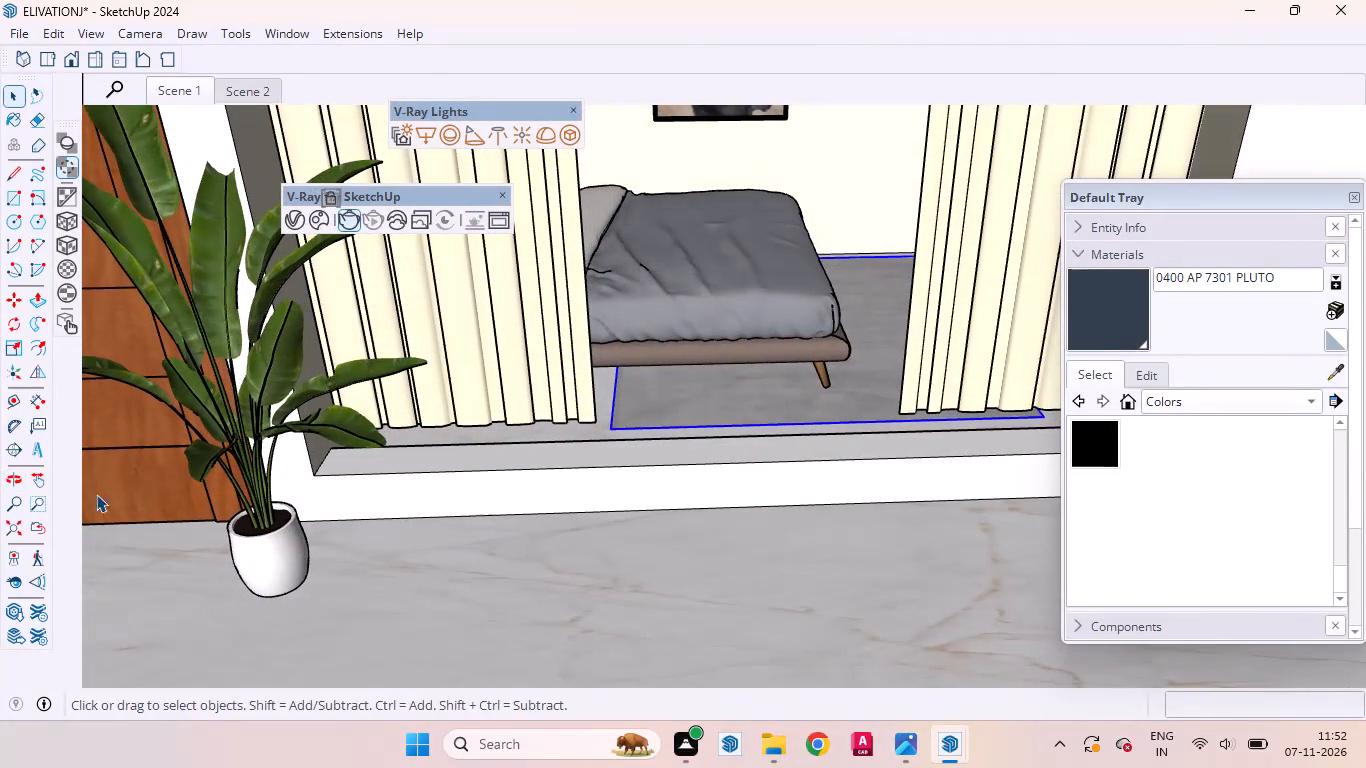
pyautogui.click(13, 354)
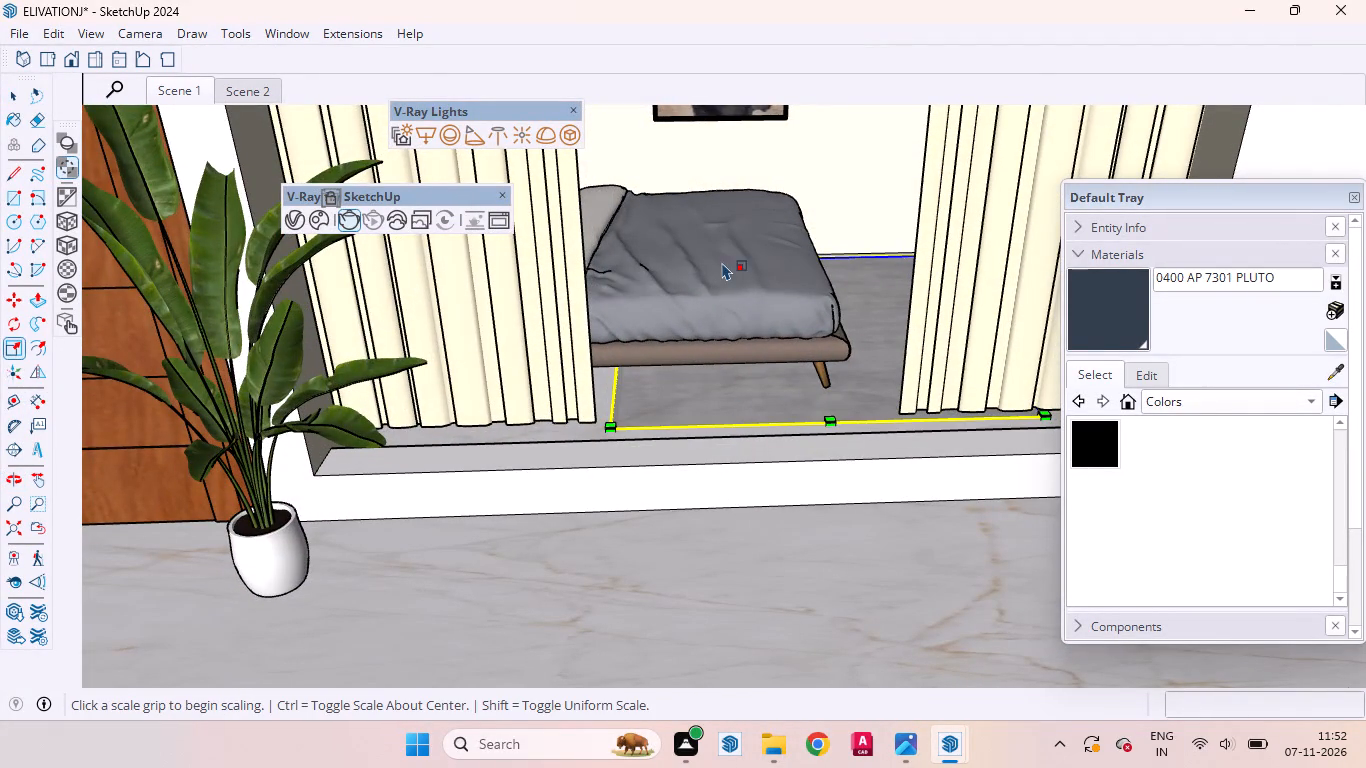
pyautogui.scroll(4, 722, 262)
pyautogui.moveTo(803, 301); pyautogui.dragTo(883, 336, button='middle')
pyautogui.scroll(2, 1034, 296)
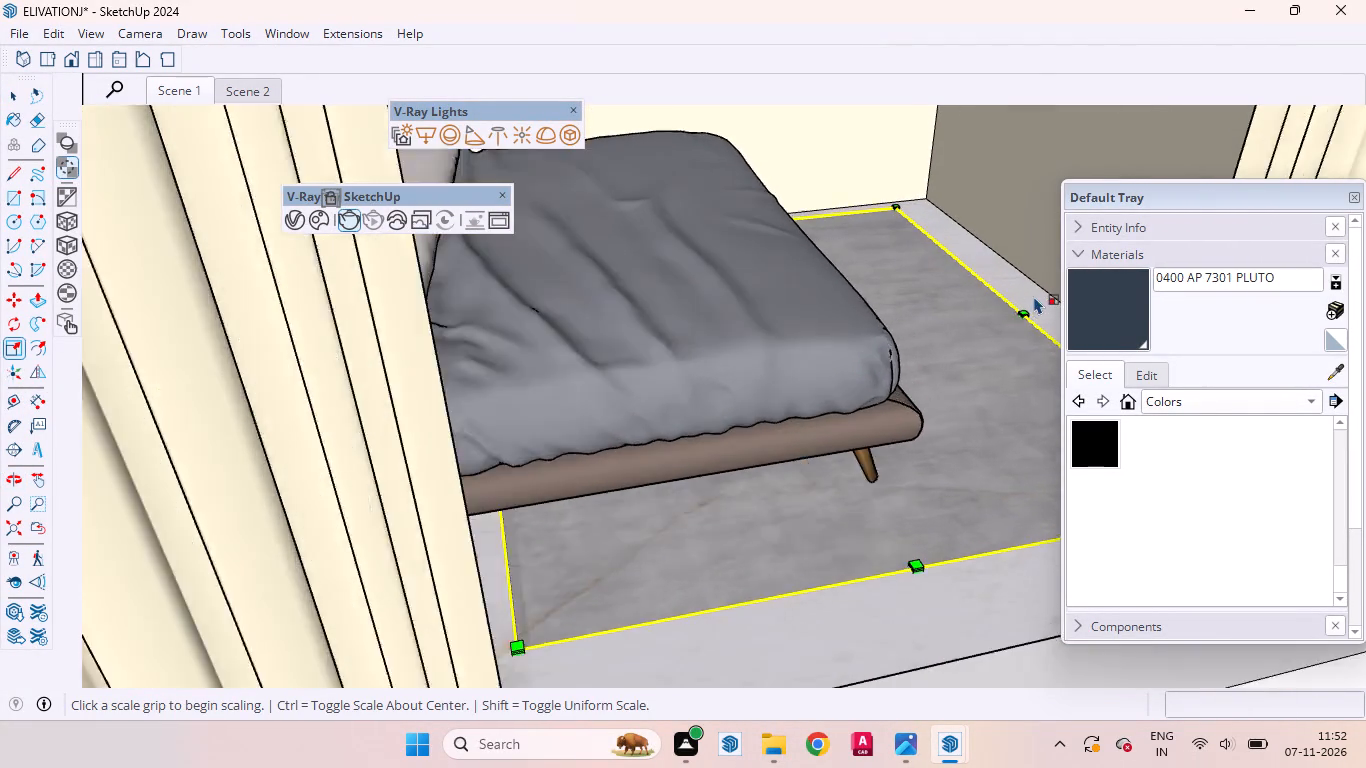
pyautogui.scroll(9, 1034, 296)
pyautogui.scroll(-1, 1030, 319)
pyautogui.scroll(3, 1030, 319)
pyautogui.moveTo(1025, 336); pyautogui.dragTo(950, 287, button='middle')
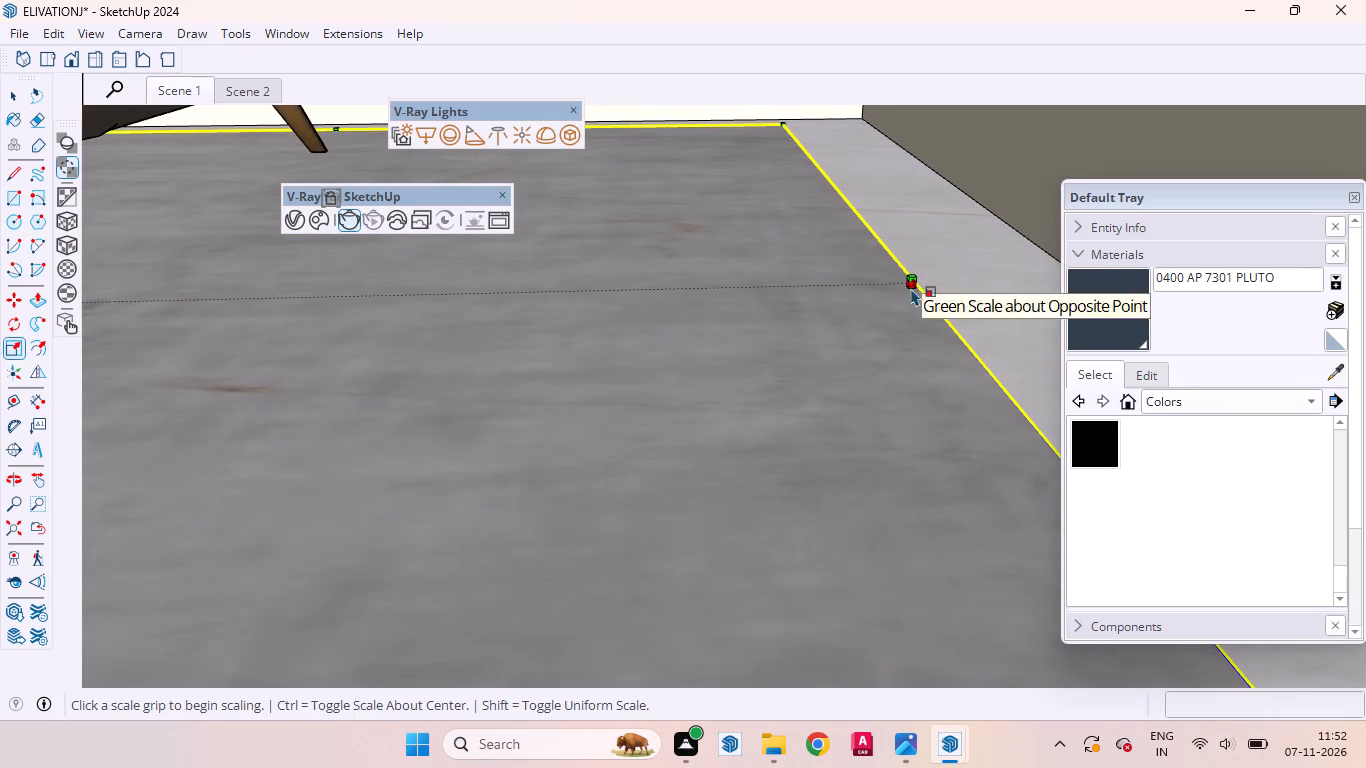
pyautogui.click(916, 290)
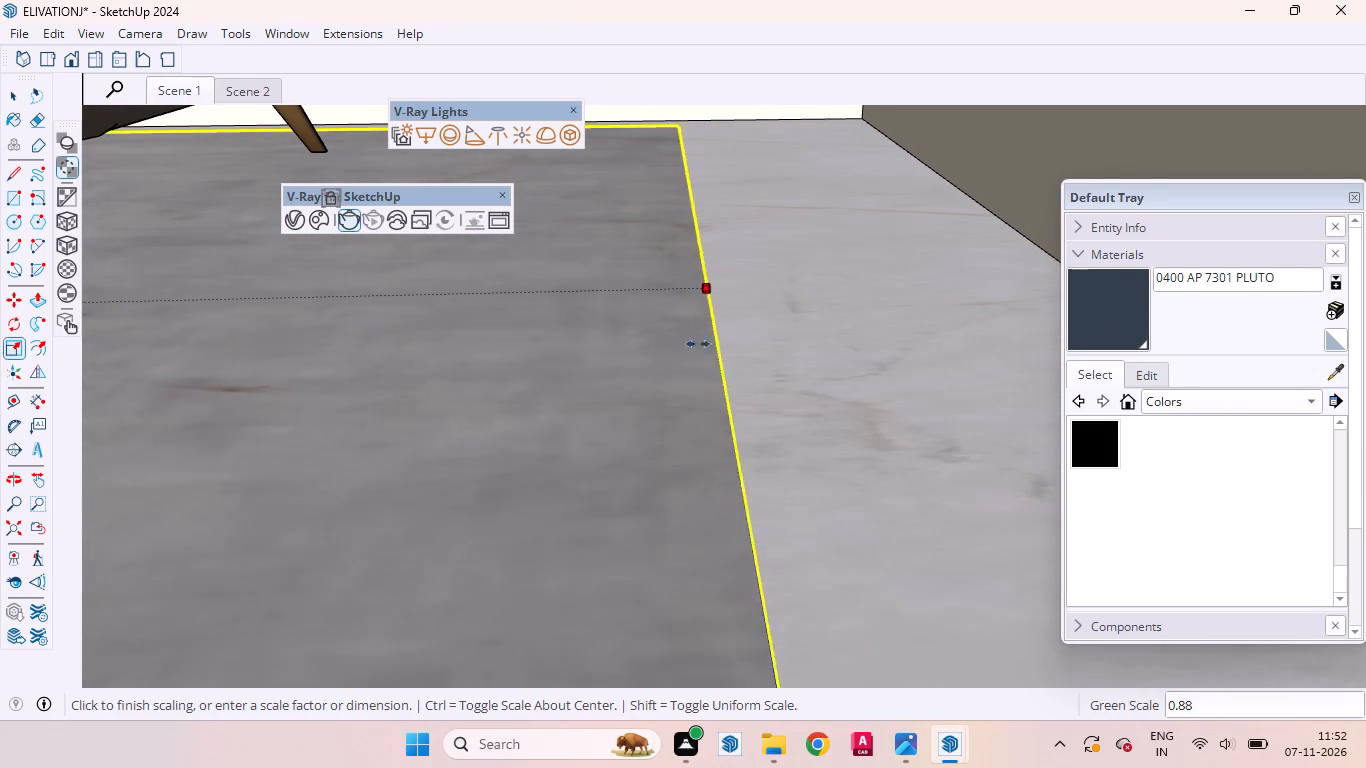
pyautogui.click(534, 360)
pyautogui.scroll(-6, 820, 305)
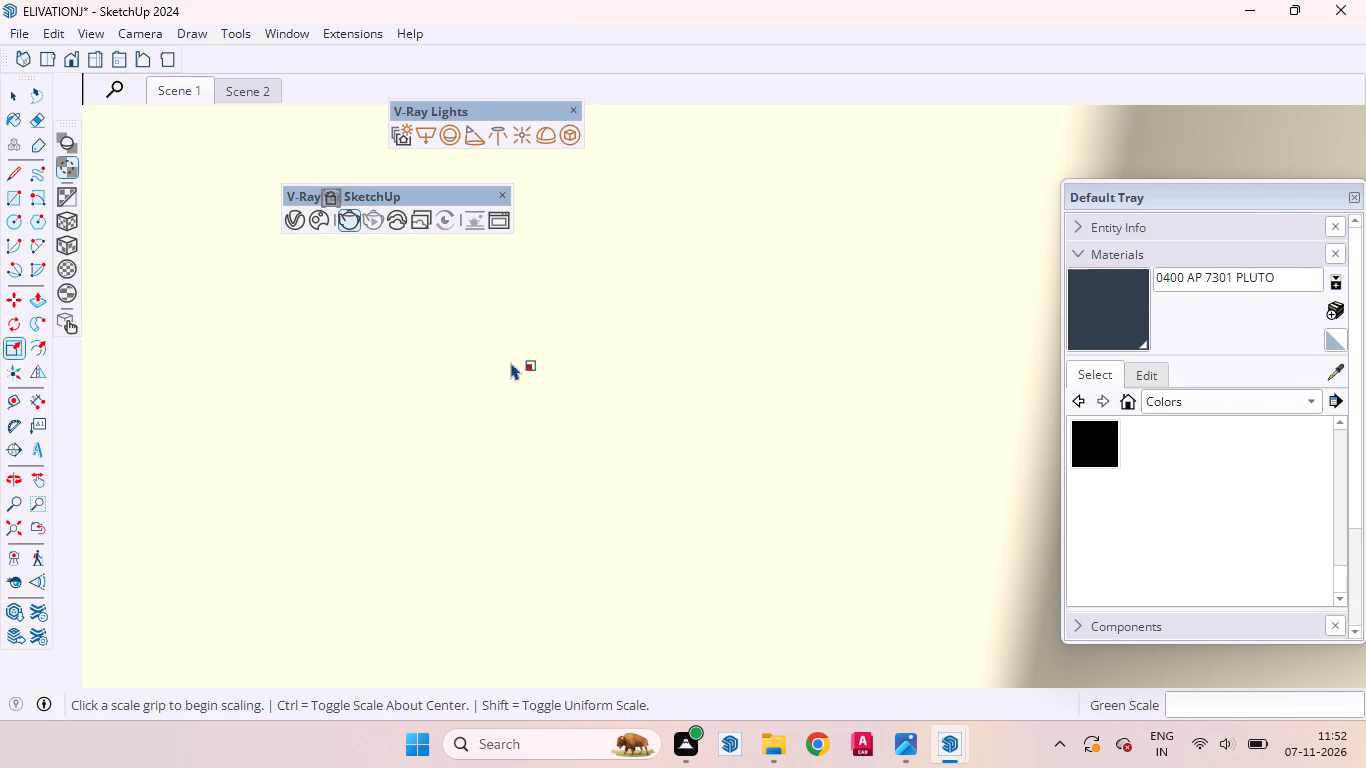
pyautogui.click(30, 534)
pyautogui.moveTo(627, 386); pyautogui.dragTo(681, 533, button='middle')
pyautogui.scroll(-20, 705, 332)
pyautogui.scroll(-20, 705, 332)
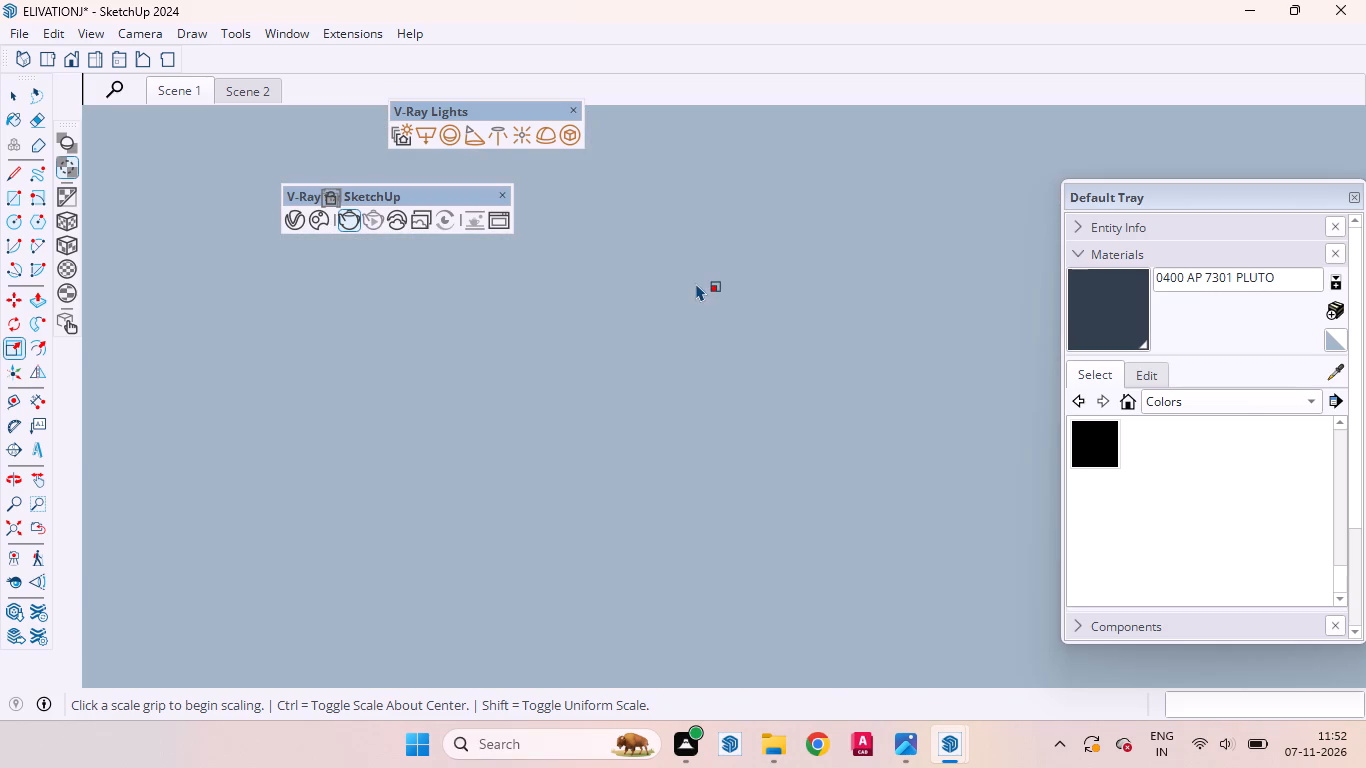
pyautogui.scroll(-9, 696, 283)
pyautogui.scroll(2, 699, 294)
pyautogui.scroll(-17, 699, 297)
pyautogui.scroll(1, 782, 266)
pyautogui.scroll(-18, 786, 264)
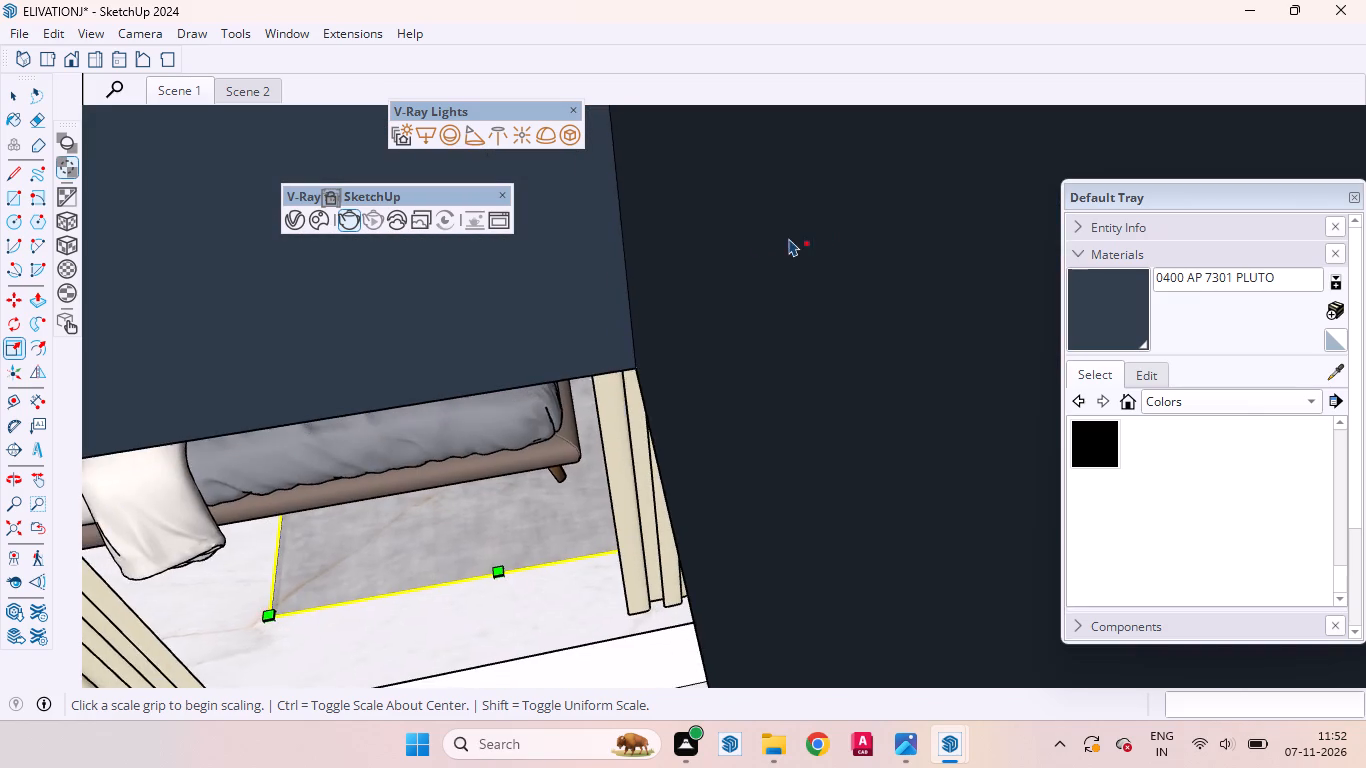
pyautogui.scroll(-20, 789, 238)
pyautogui.scroll(-13, 789, 238)
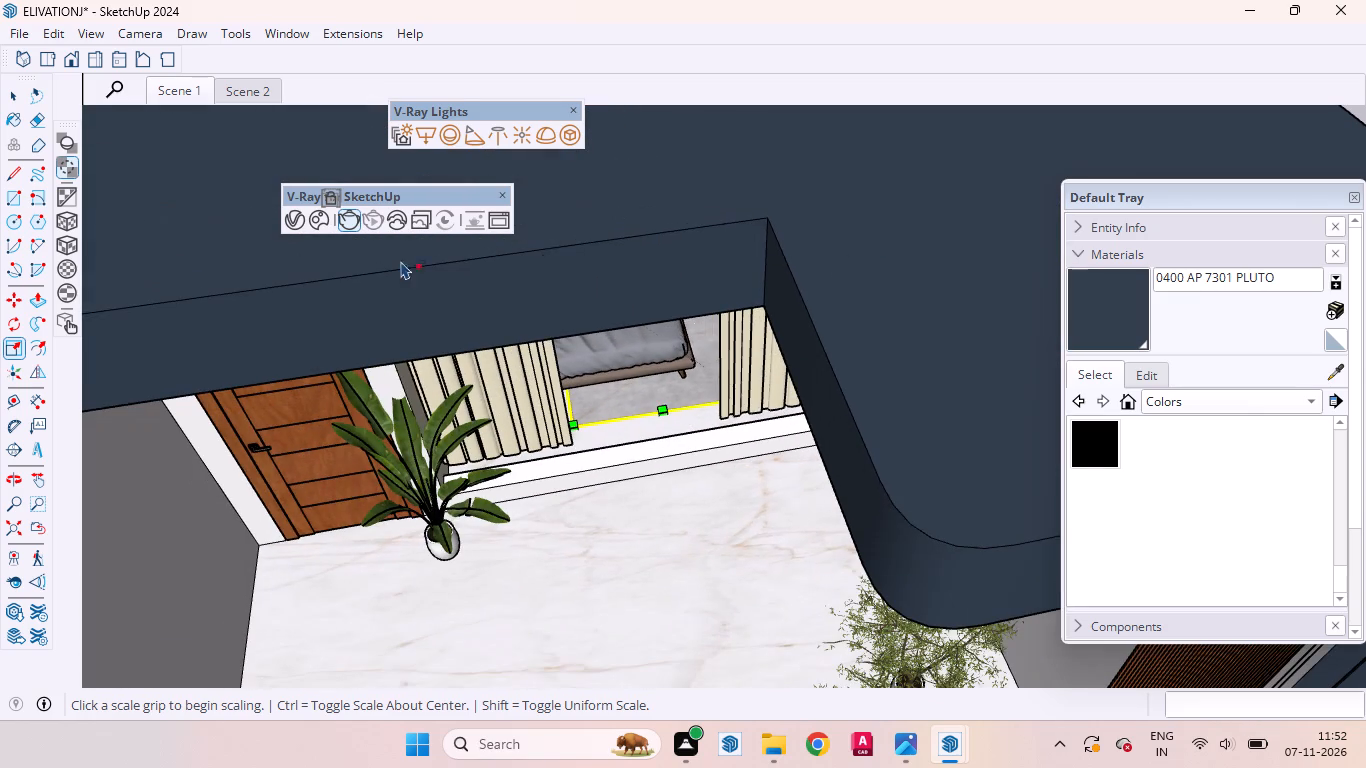
pyautogui.click(7, 93)
# Move the shortened carpet about 4 13/16" sideways towards the wooden door, keeping it under the bed.
pyautogui.scroll(-11, 669, 315)
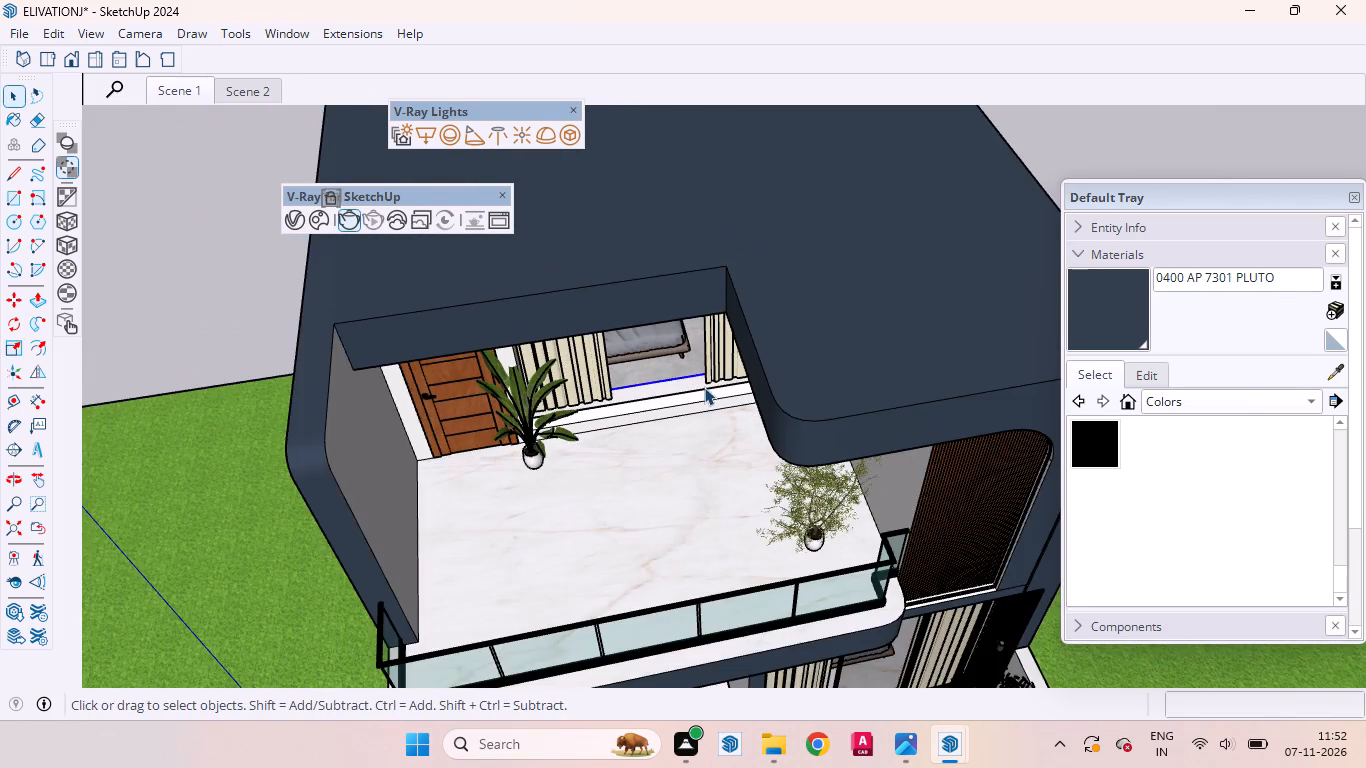
pyautogui.moveTo(695, 387); pyautogui.dragTo(624, 252, button='middle')
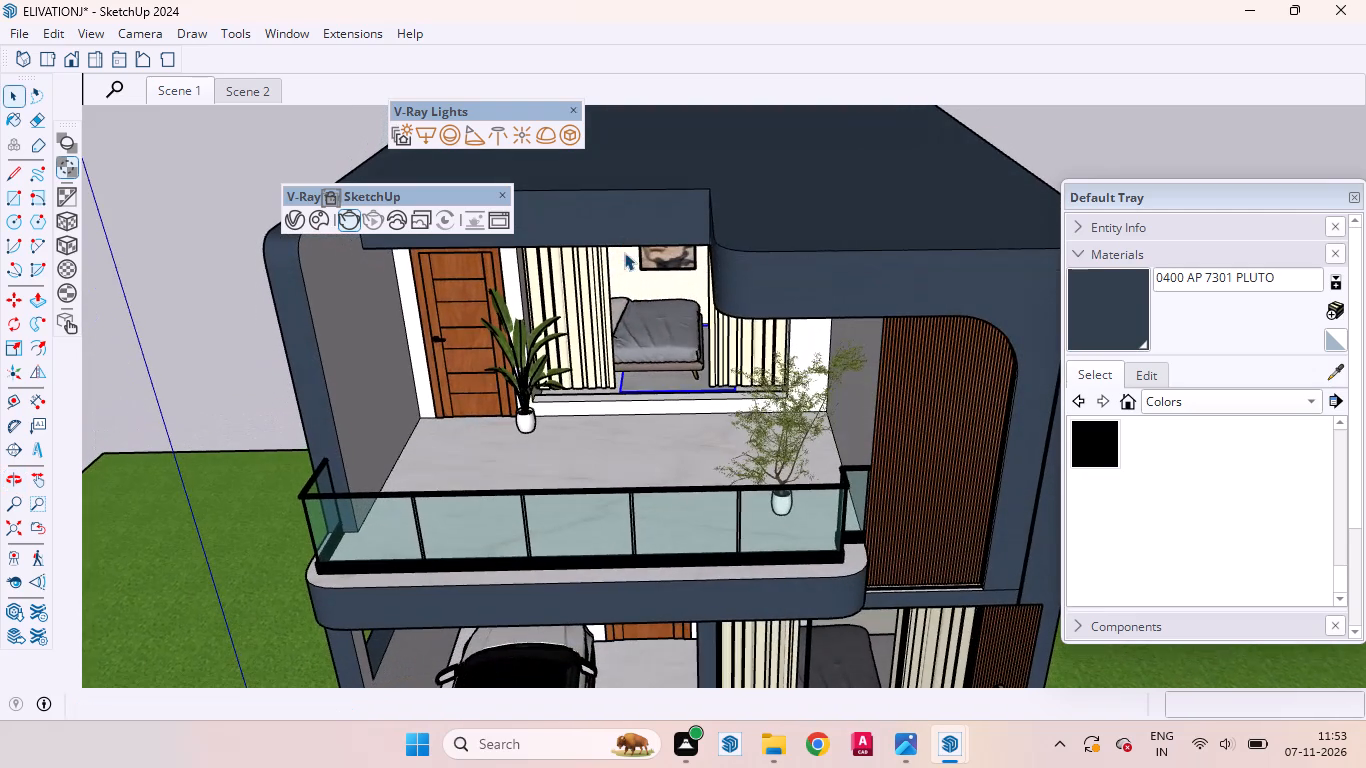
pyautogui.click(6, 299)
pyautogui.scroll(8, 615, 379)
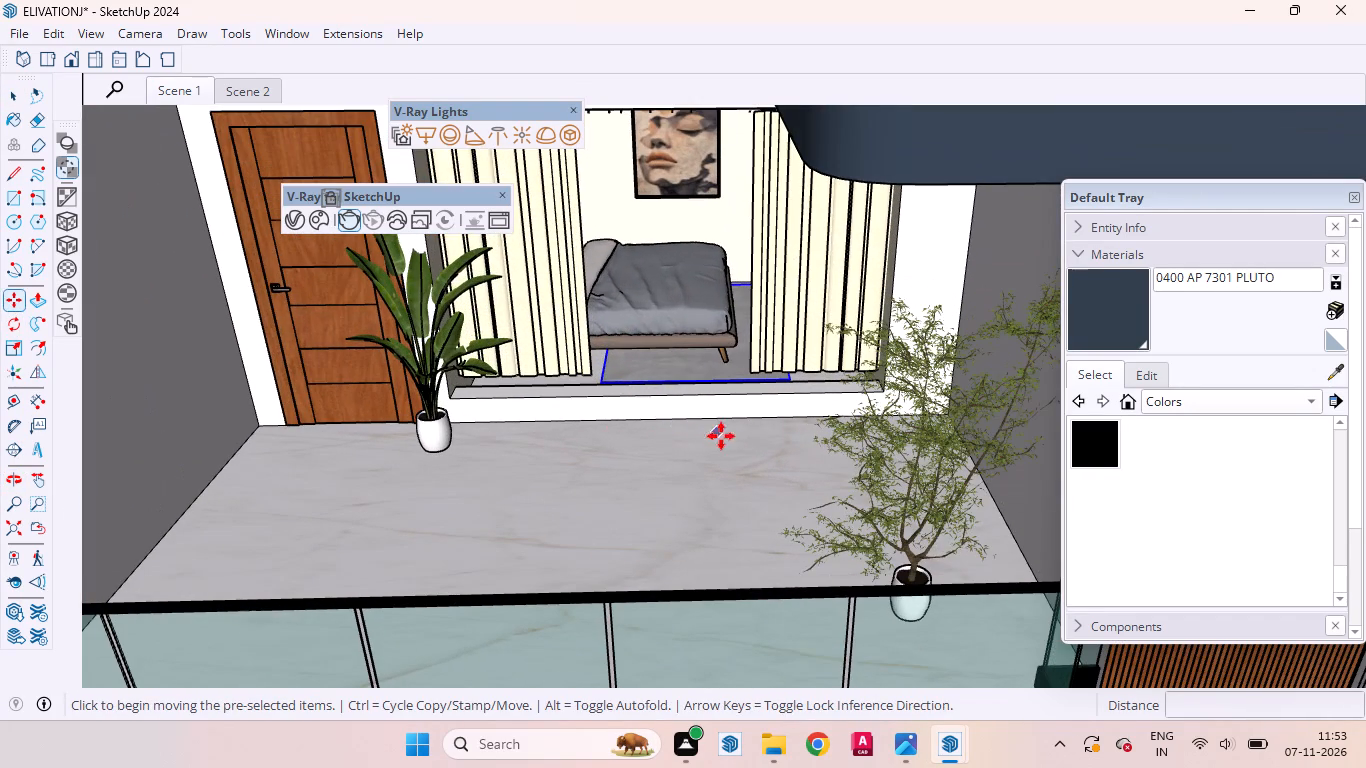
pyautogui.click(730, 442)
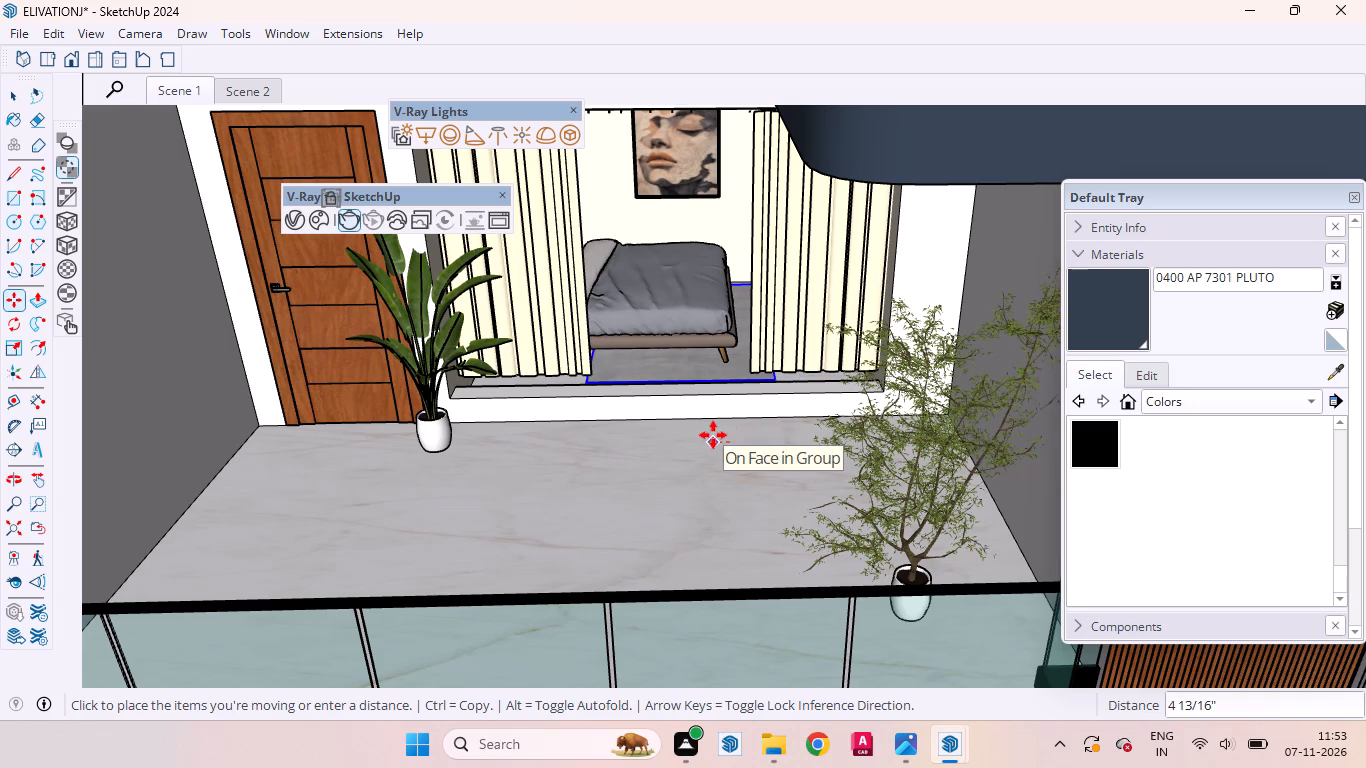
pyautogui.click(713, 435)
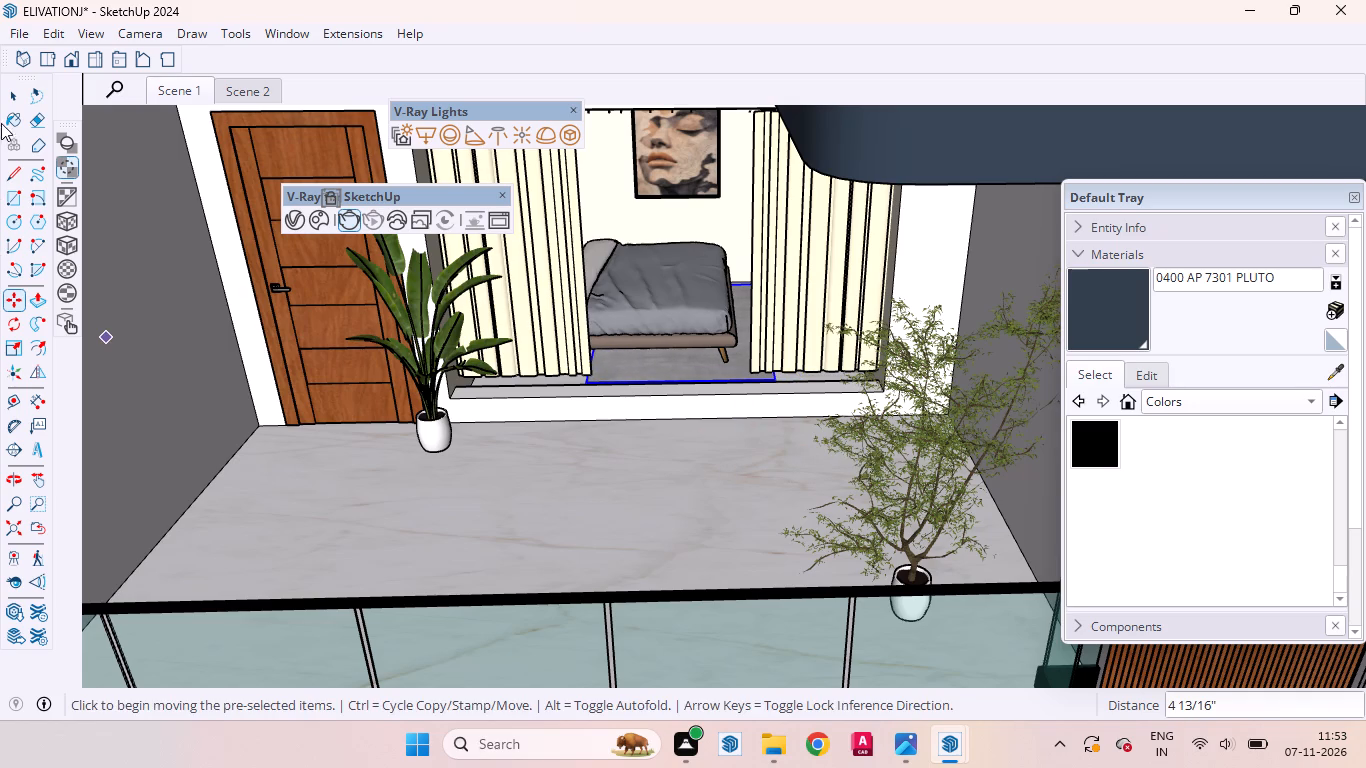
pyautogui.click(18, 95)
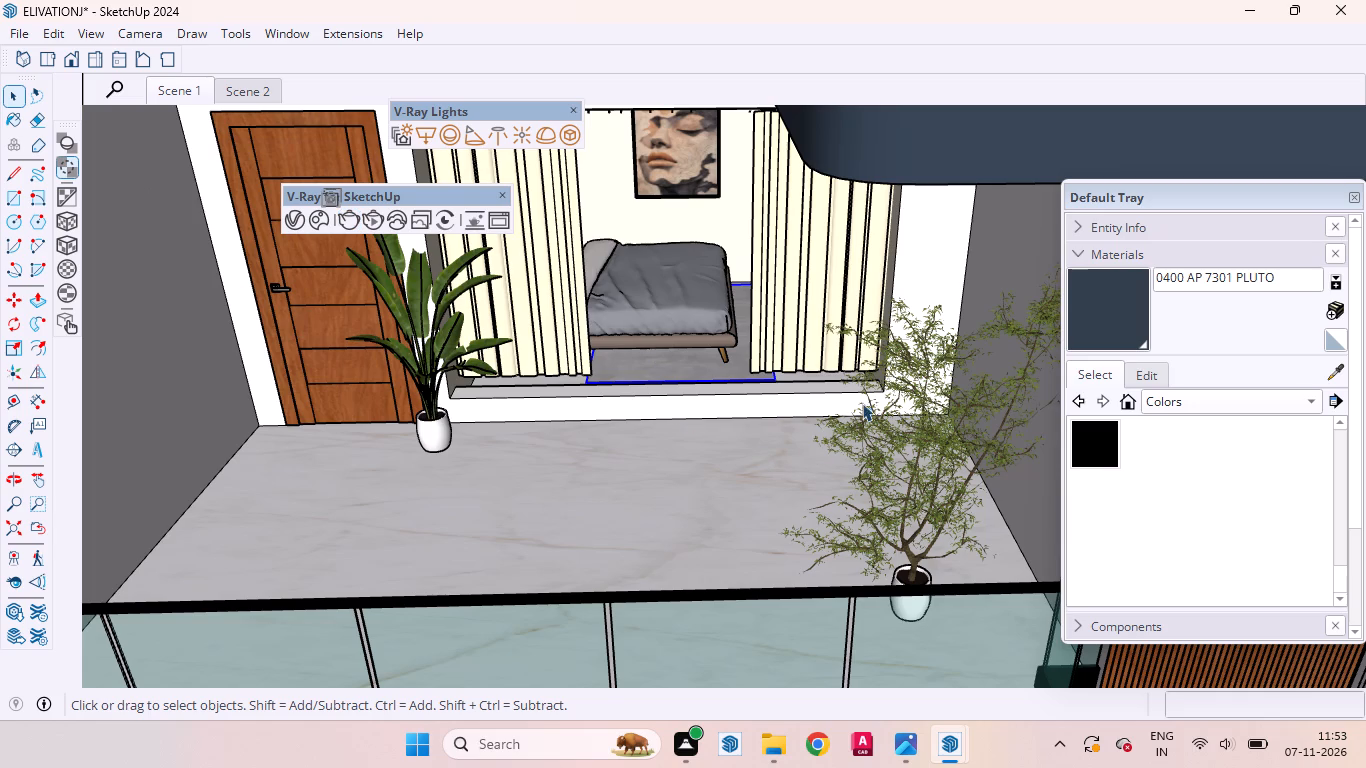
pyautogui.scroll(-3, 766, 435)
pyautogui.scroll(1, 770, 442)
pyautogui.scroll(-7, 770, 442)
pyautogui.scroll(-12, 669, 435)
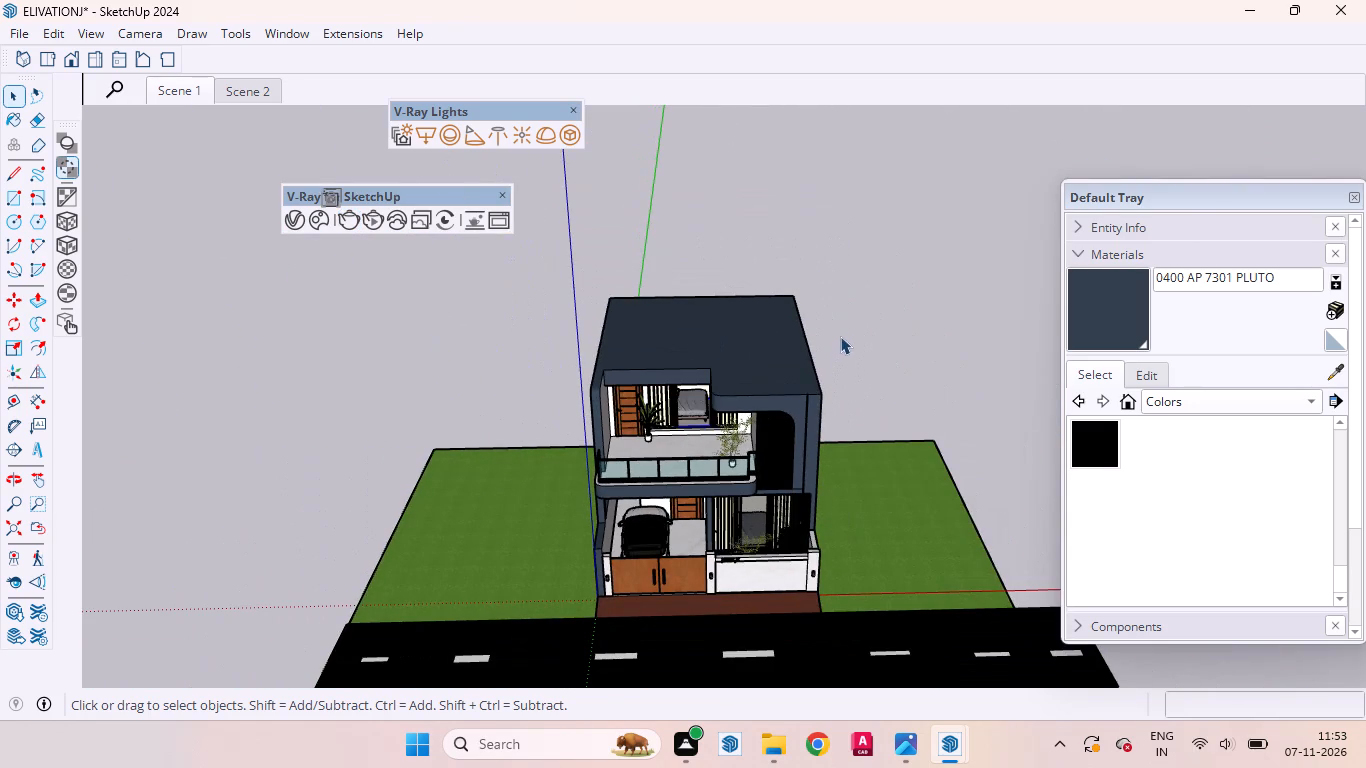
# Examine the upper-floor bedroom through its balcony window, checking how the carpet sits beneath the bed.
pyautogui.doubleClick(841, 330)
pyautogui.scroll(9, 682, 385)
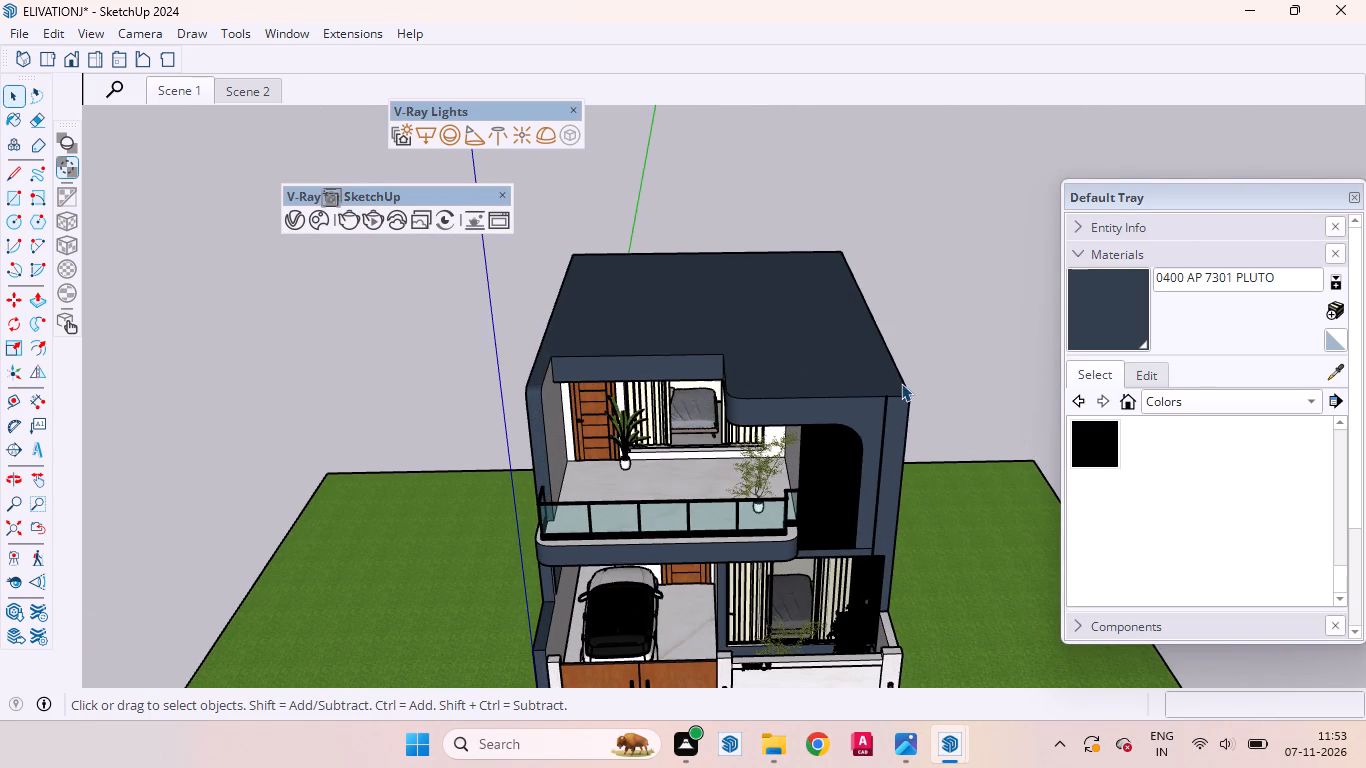
pyautogui.scroll(7, 664, 396)
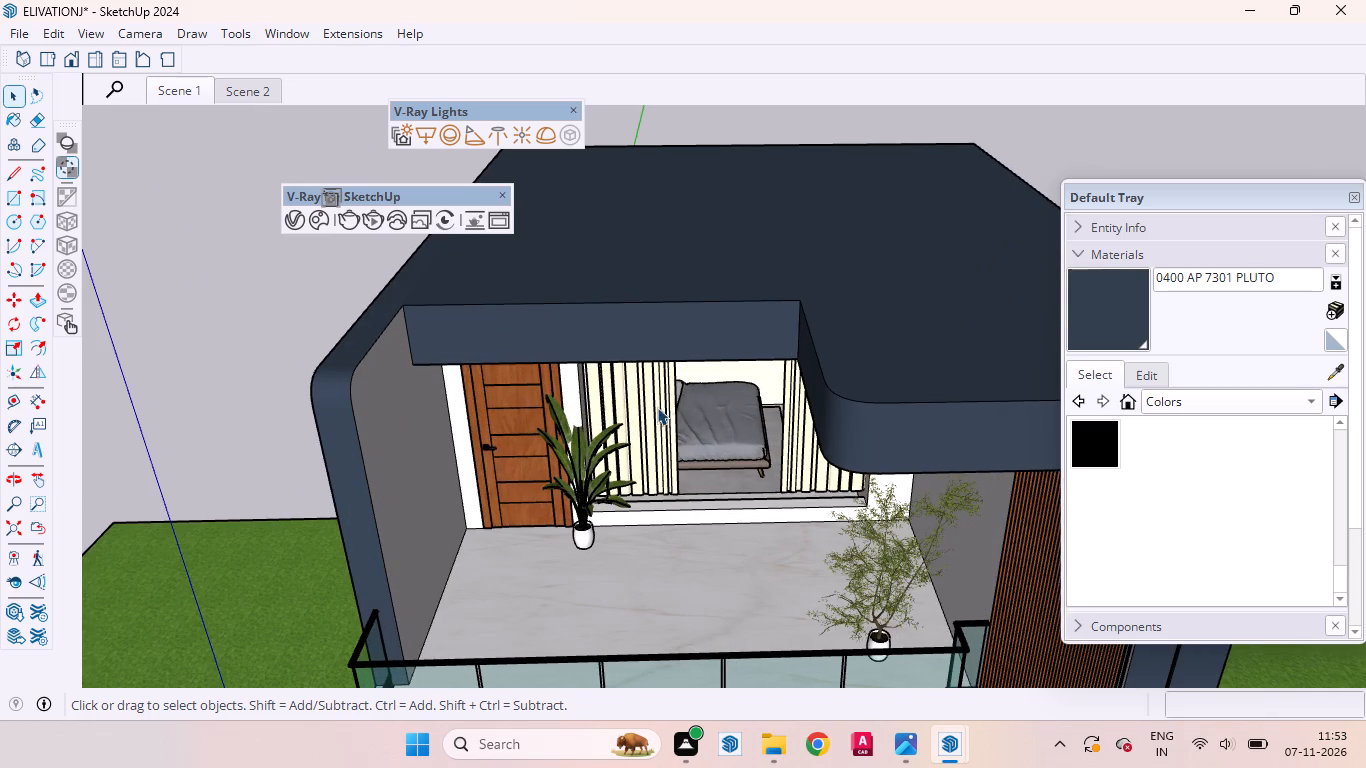
pyautogui.moveTo(691, 441); pyautogui.dragTo(805, 430, button='middle')
pyautogui.scroll(6, 805, 430)
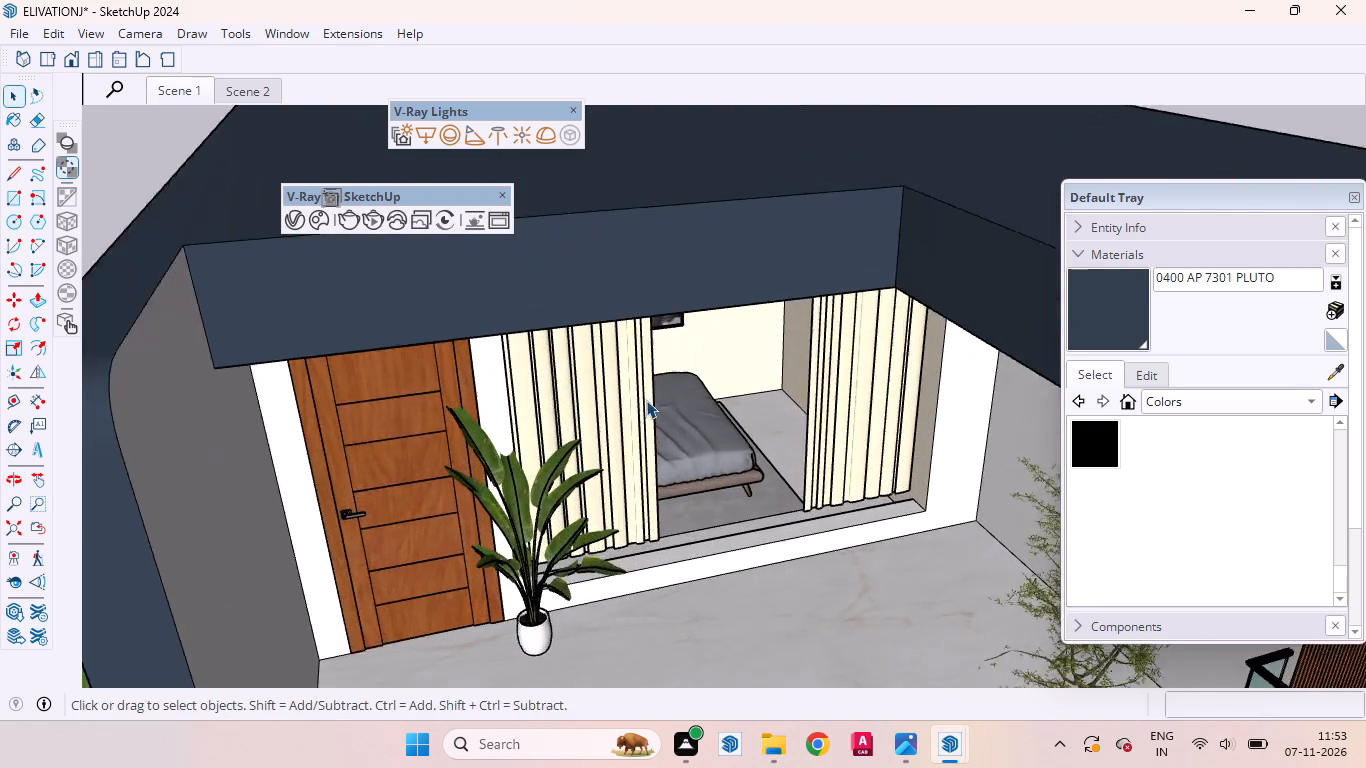
pyautogui.scroll(13, 646, 400)
pyautogui.moveTo(806, 379); pyautogui.dragTo(649, 507, button='middle')
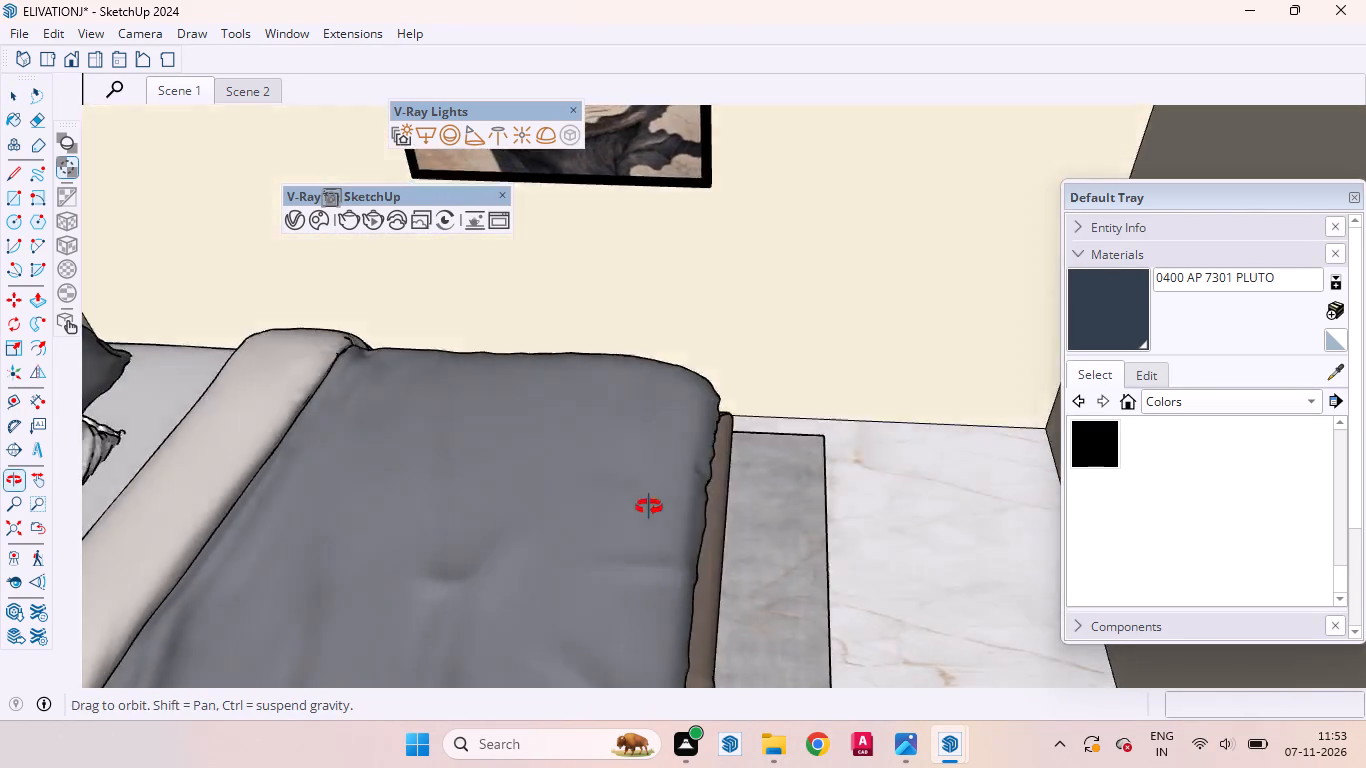
pyautogui.moveTo(649, 507); pyautogui.dragTo(761, 393, button='middle')
pyautogui.scroll(1, 745, 400)
pyautogui.scroll(-7, 670, 415)
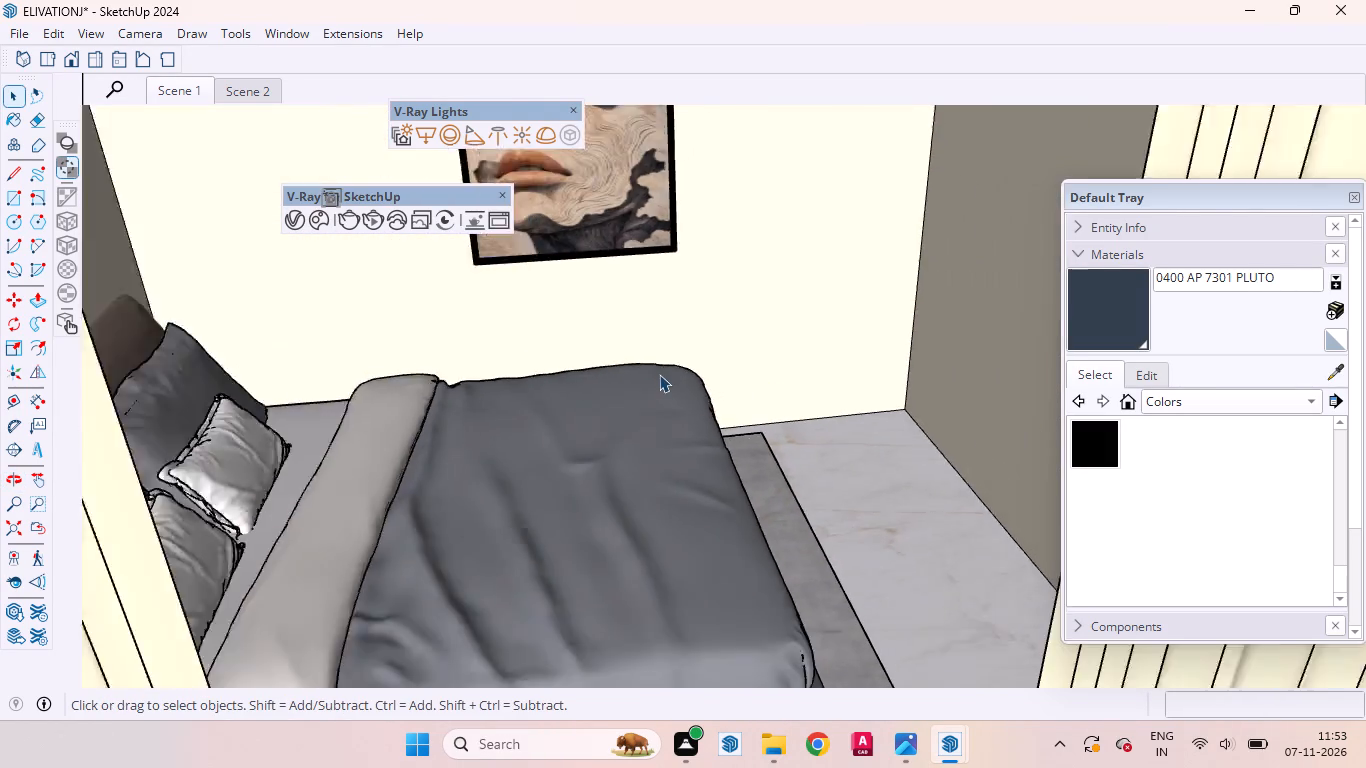
pyautogui.scroll(-12, 659, 374)
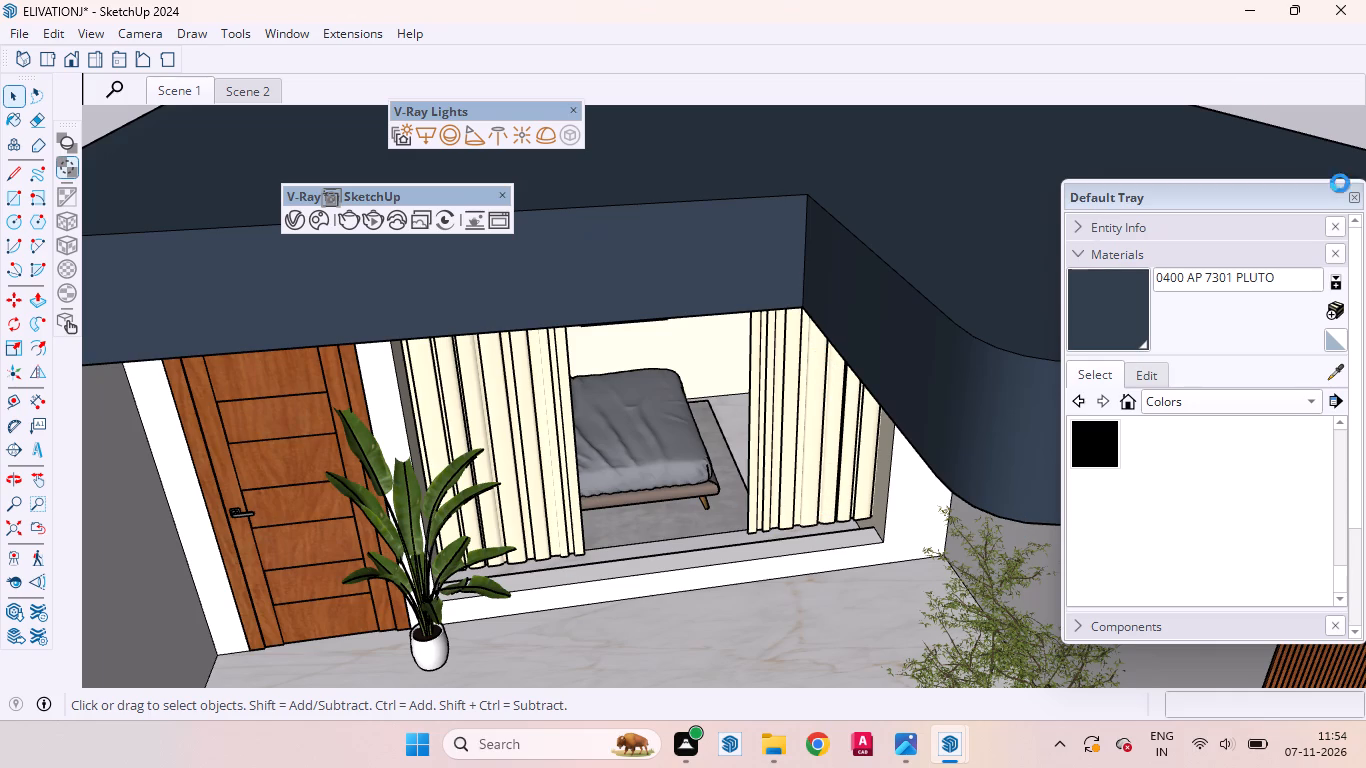
pyautogui.click(15, 87)
pyautogui.scroll(1, 738, 518)
pyautogui.scroll(-1, 738, 518)
pyautogui.scroll(4, 738, 518)
pyautogui.scroll(-9, 680, 243)
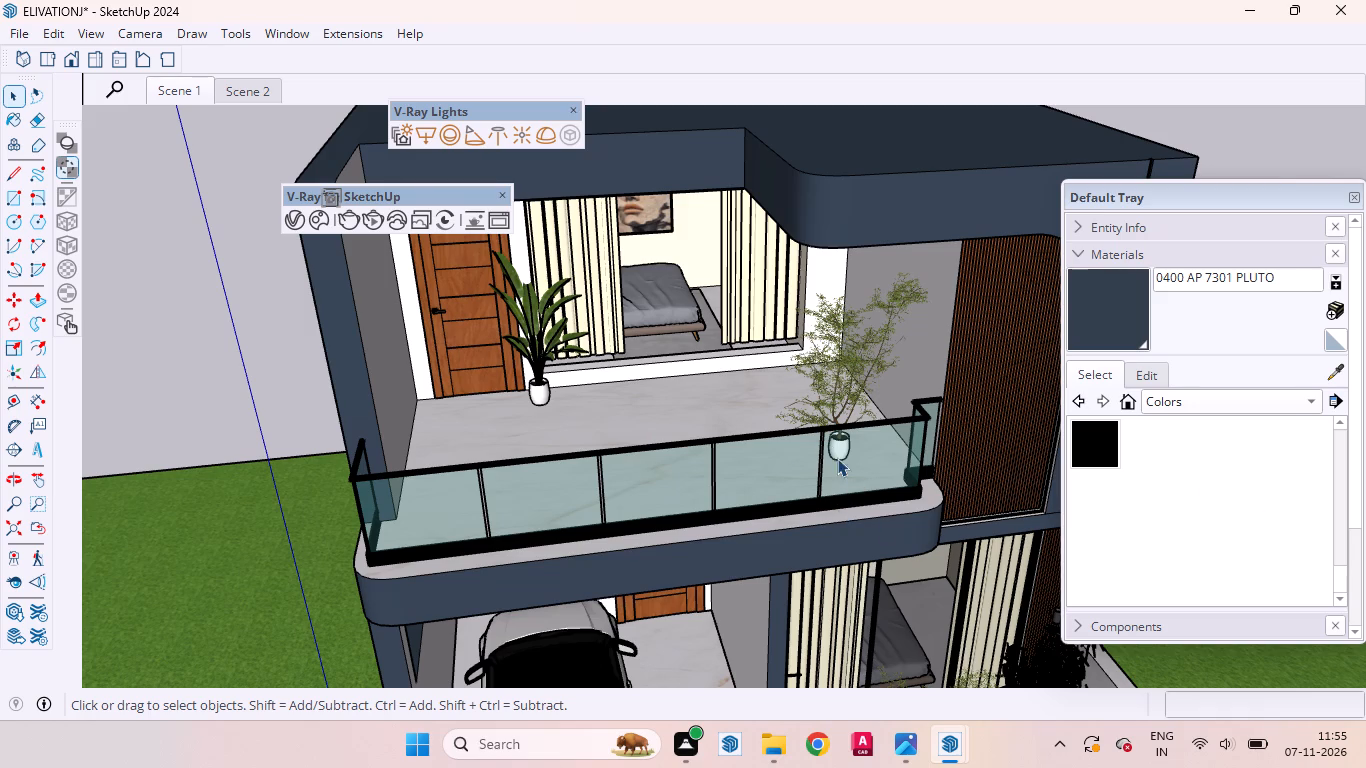
pyautogui.scroll(5, 670, 340)
pyautogui.scroll(-1, 672, 312)
pyautogui.scroll(6, 672, 312)
pyautogui.scroll(-5, 689, 327)
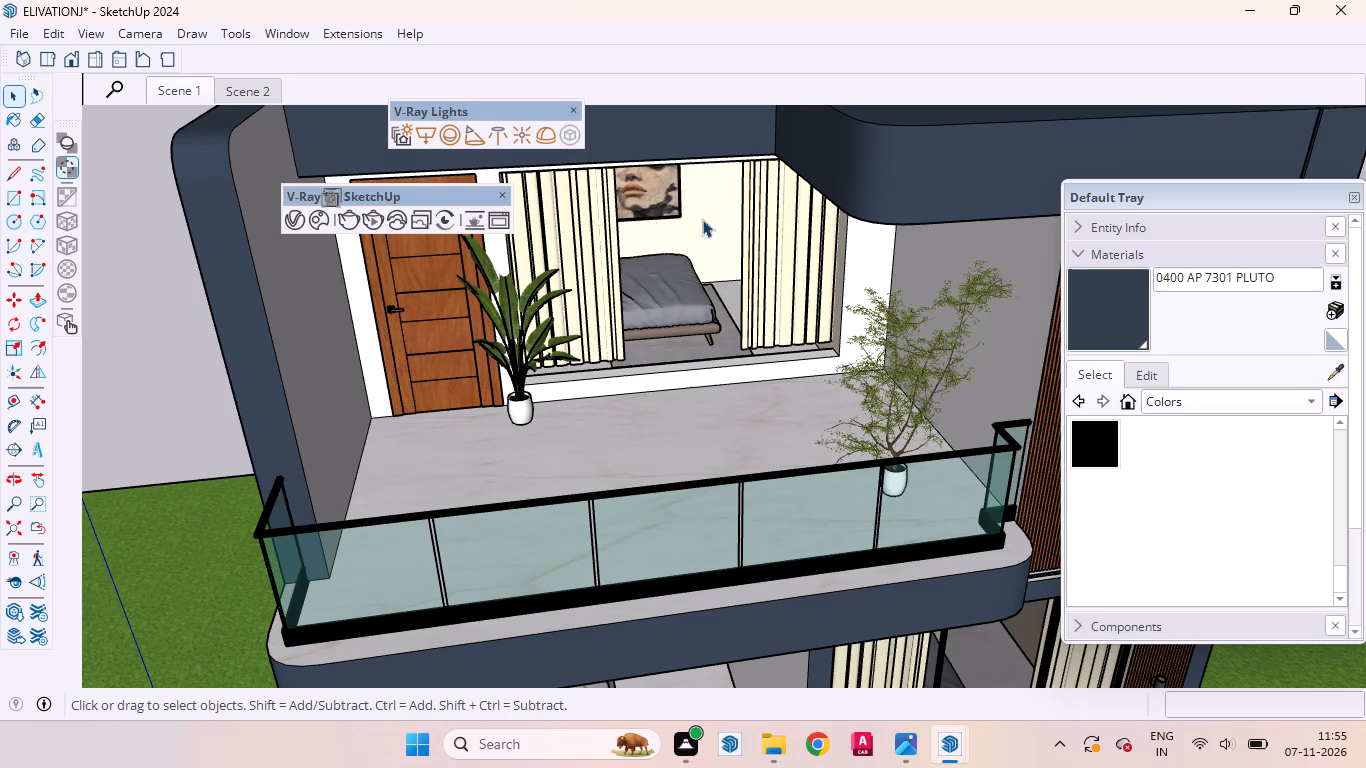
pyautogui.scroll(-4, 461, 321)
# Hide the black window frame in front of the ground-floor bedroom.
pyautogui.click(177, 85)
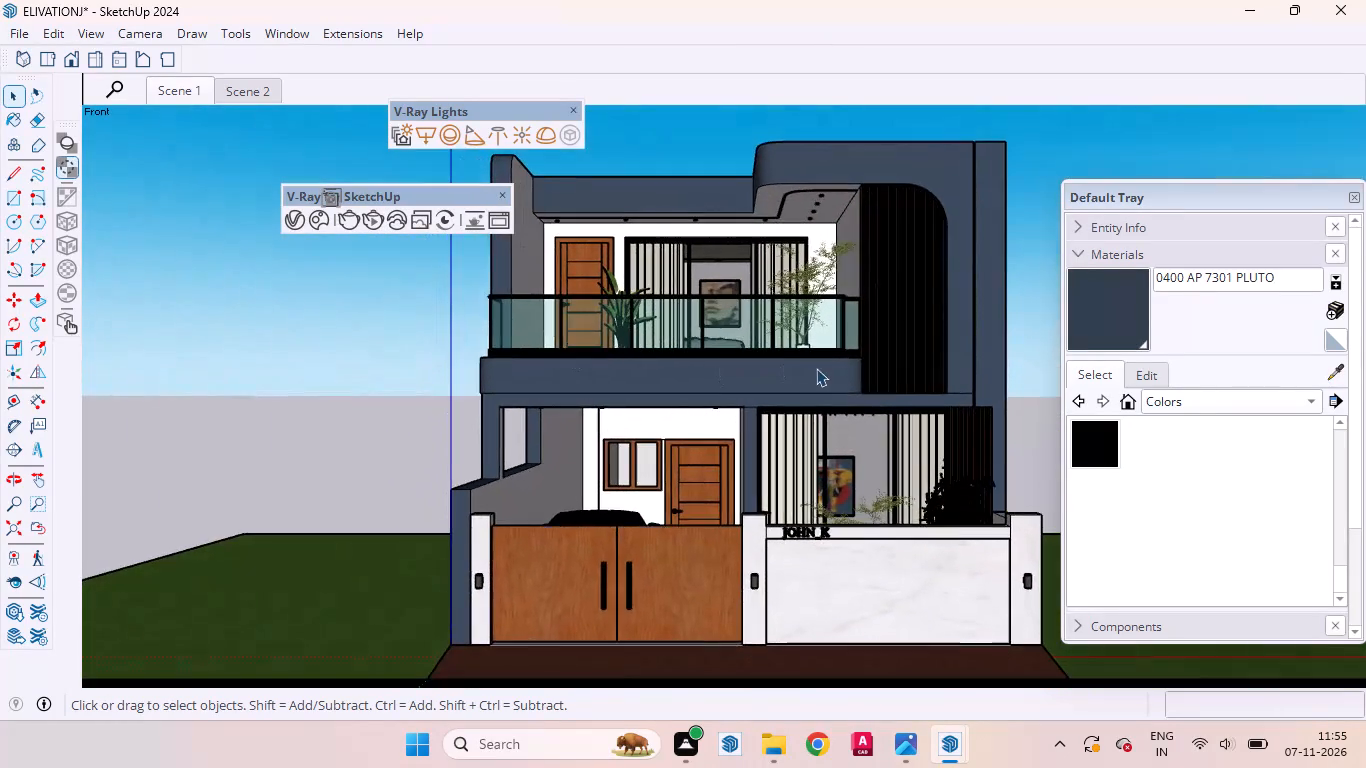
pyautogui.moveTo(834, 375); pyautogui.dragTo(834, 468, button='middle')
pyautogui.scroll(-5, 591, 320)
pyautogui.scroll(10, 753, 442)
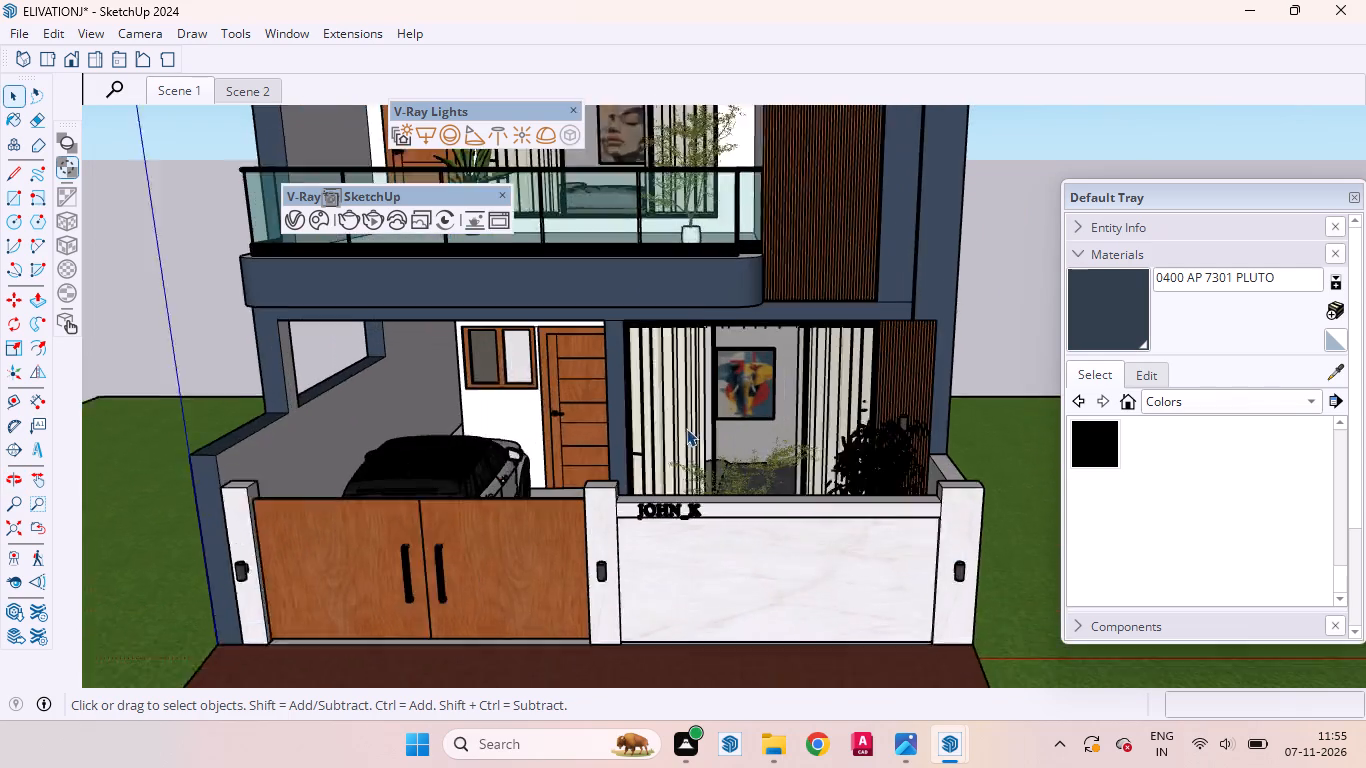
pyautogui.moveTo(701, 463); pyautogui.dragTo(737, 541, button='middle')
pyautogui.scroll(-4, 690, 334)
pyautogui.scroll(4, 800, 489)
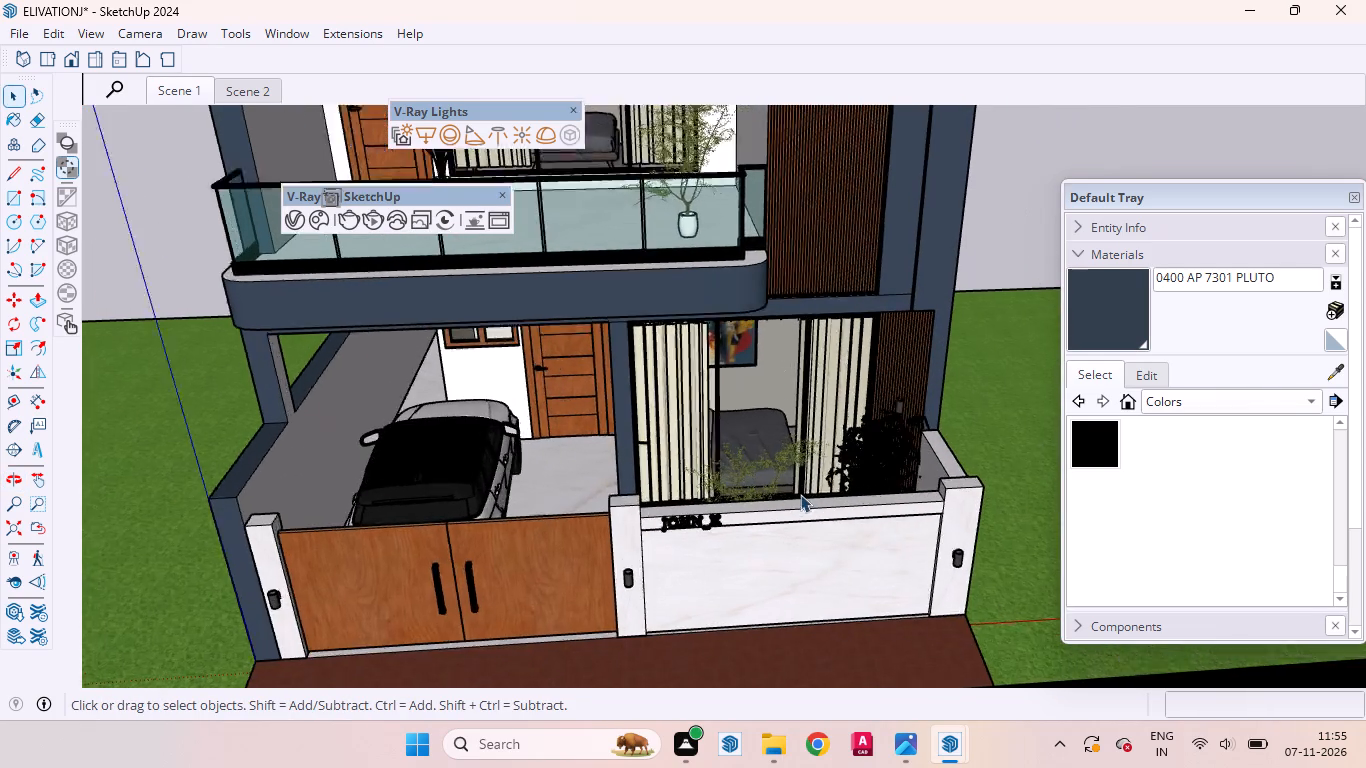
pyautogui.scroll(5, 800, 494)
pyautogui.moveTo(758, 436); pyautogui.dragTo(771, 591, button='middle')
pyautogui.scroll(-5, 772, 432)
pyautogui.scroll(8, 725, 455)
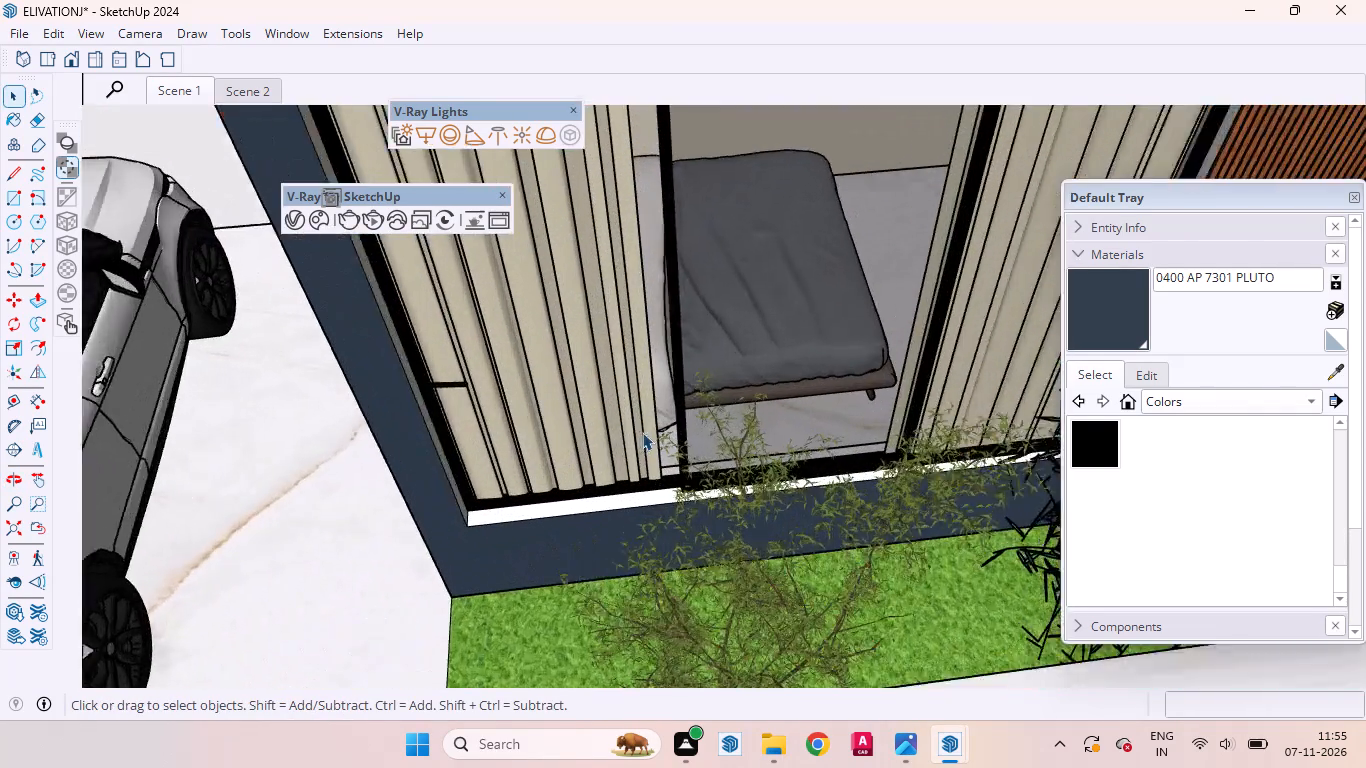
pyautogui.scroll(3, 642, 432)
pyautogui.scroll(-1, 657, 425)
pyautogui.scroll(3, 657, 425)
pyautogui.scroll(-3, 622, 417)
pyautogui.scroll(1, 621, 417)
pyautogui.scroll(-8, 621, 417)
pyautogui.scroll(10, 815, 401)
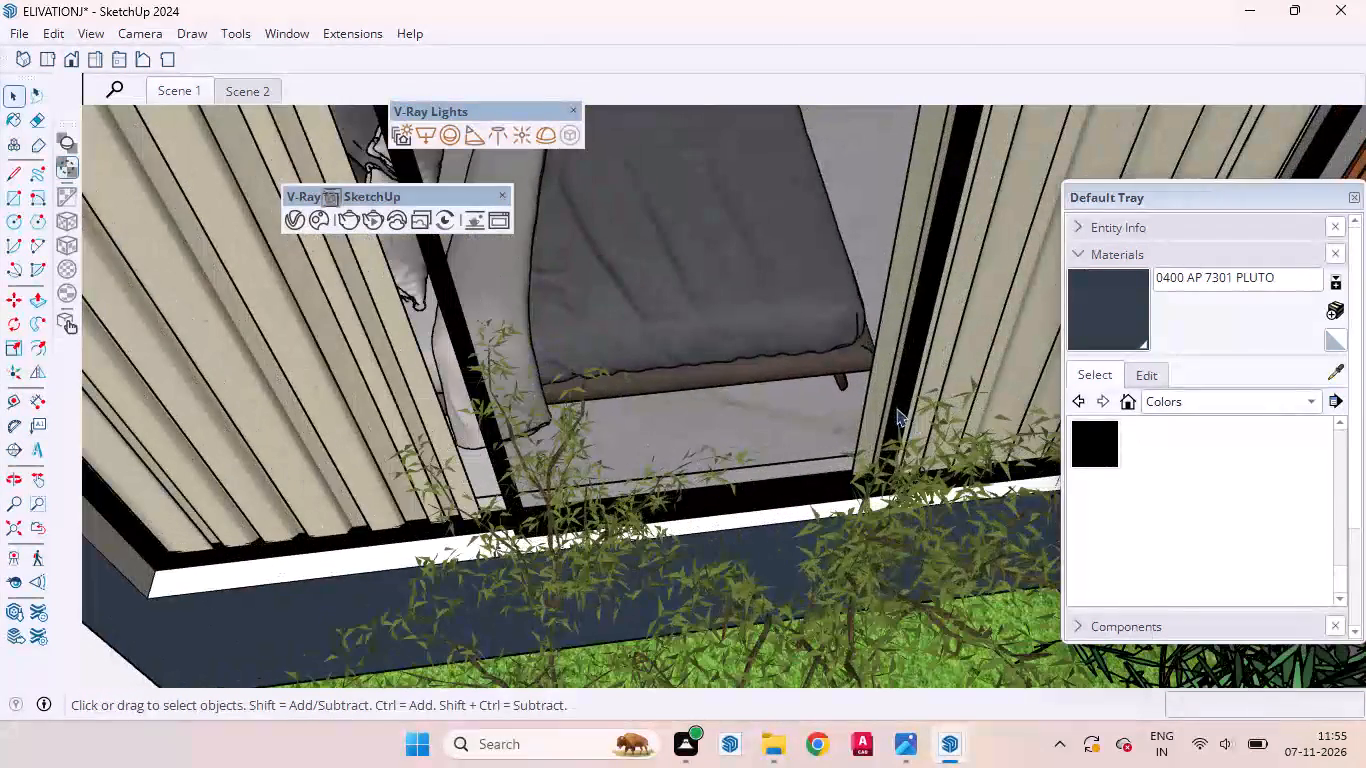
pyautogui.click(900, 406)
pyautogui.rightClick(902, 405)
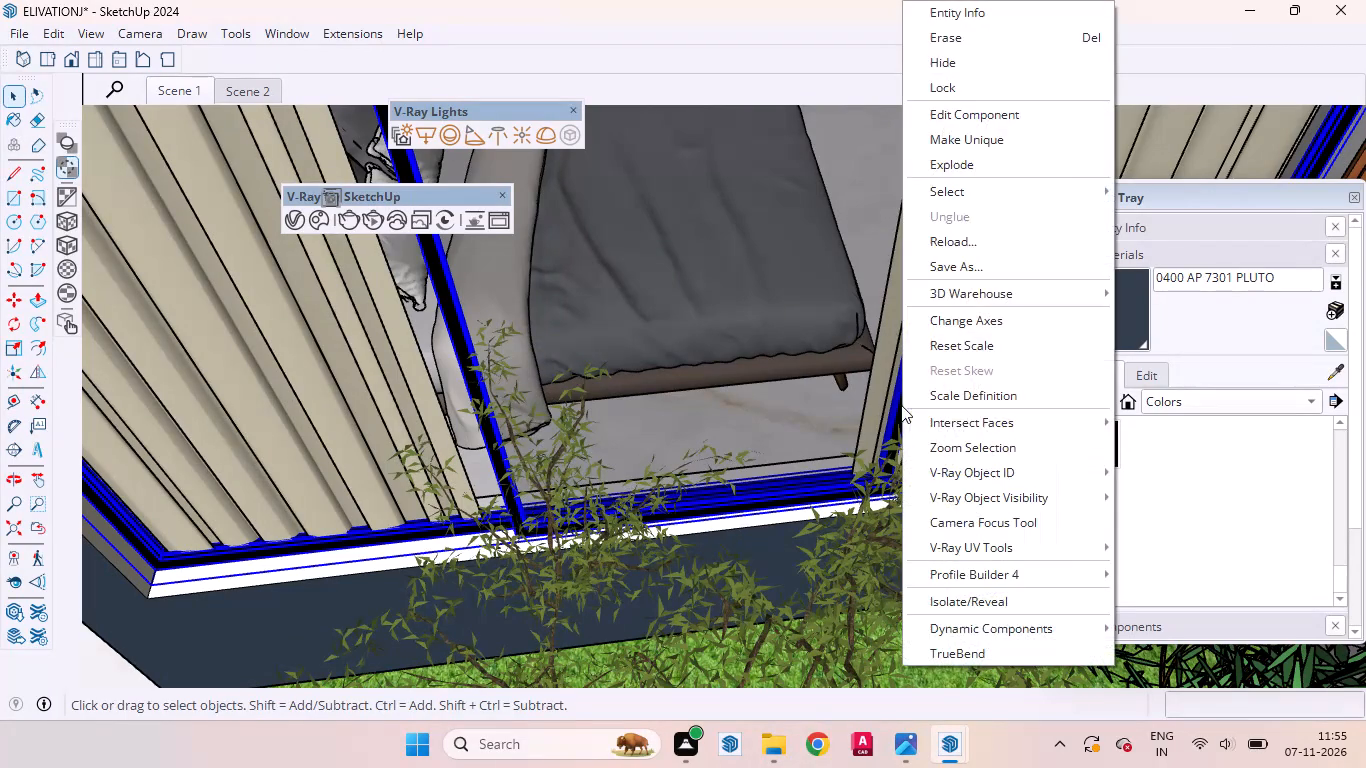
pyautogui.click(932, 61)
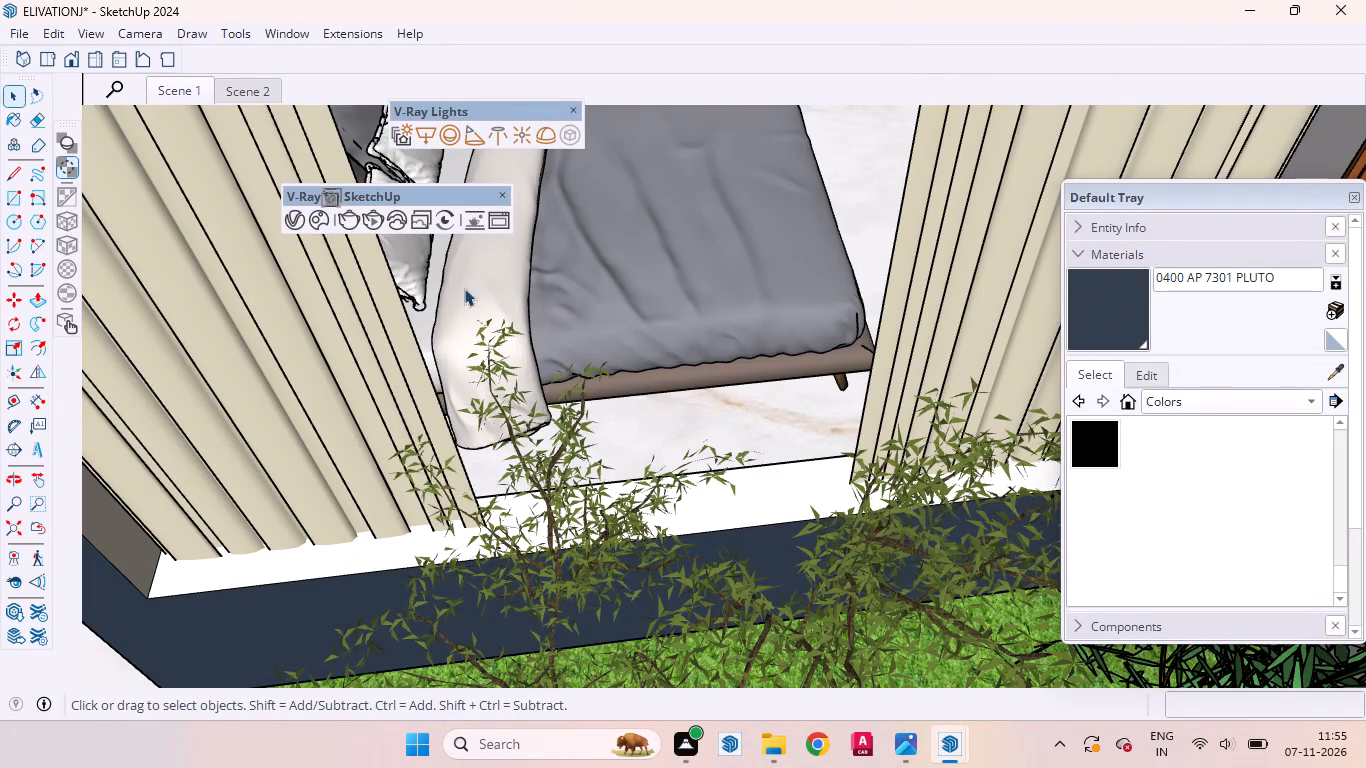
# Load the dark grey Carpet model from 3D Warehouse and place it under the ground-floor bedroom's bed.
pyautogui.click(286, 26)
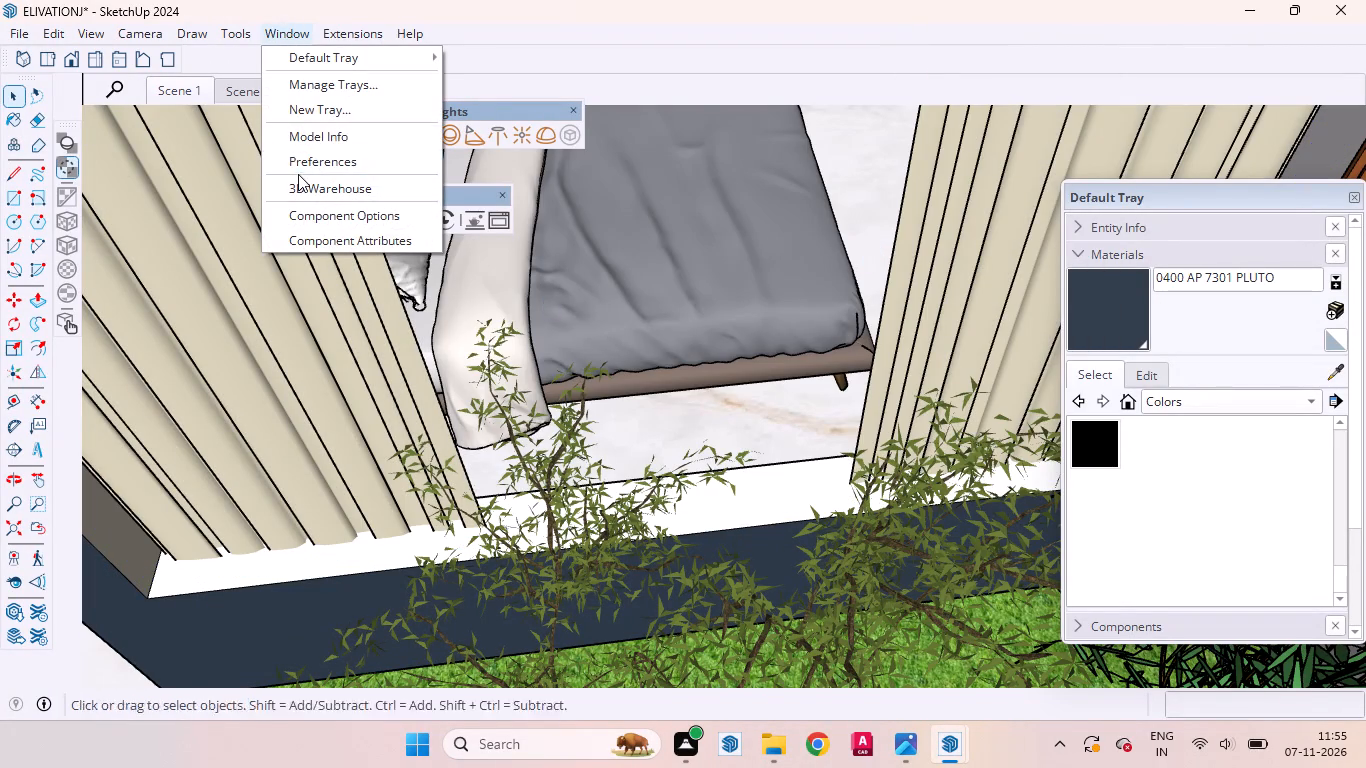
pyautogui.click(298, 176)
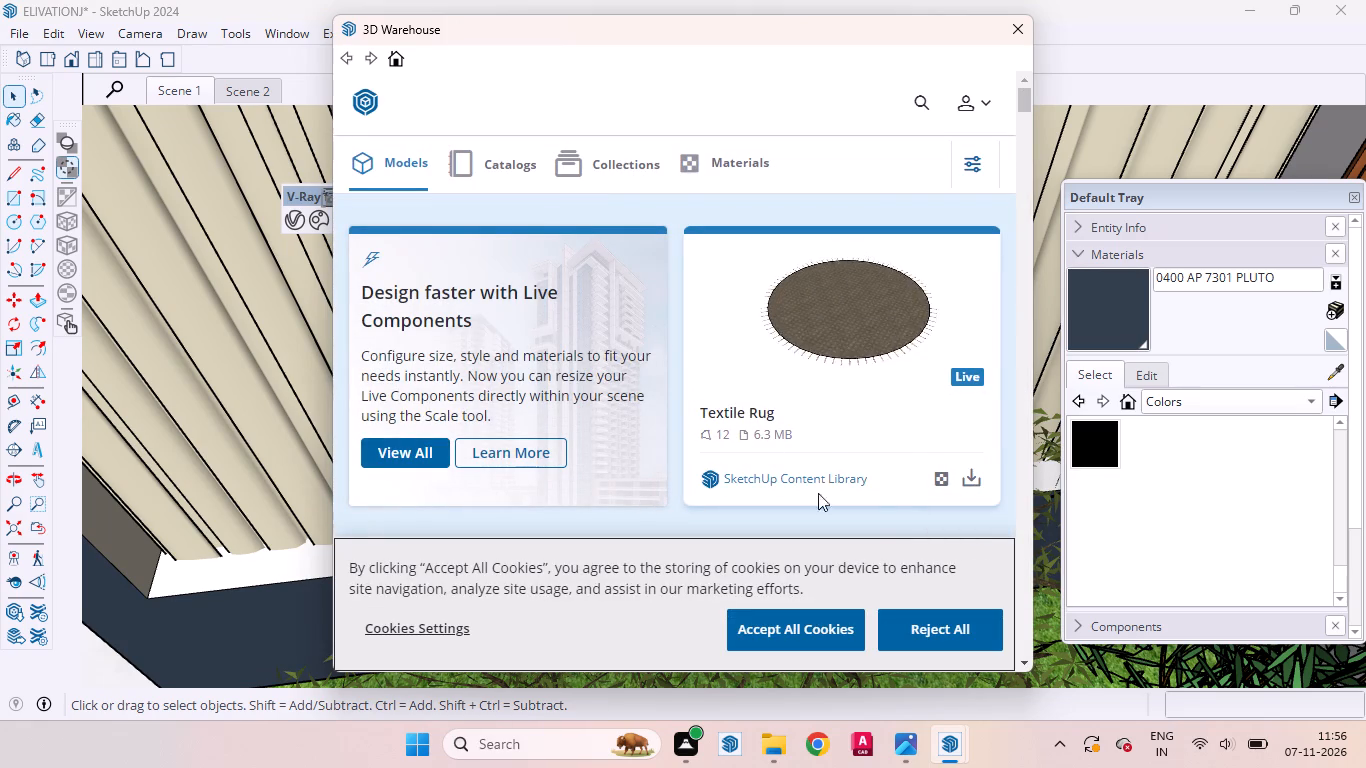
pyautogui.scroll(-4, 734, 420)
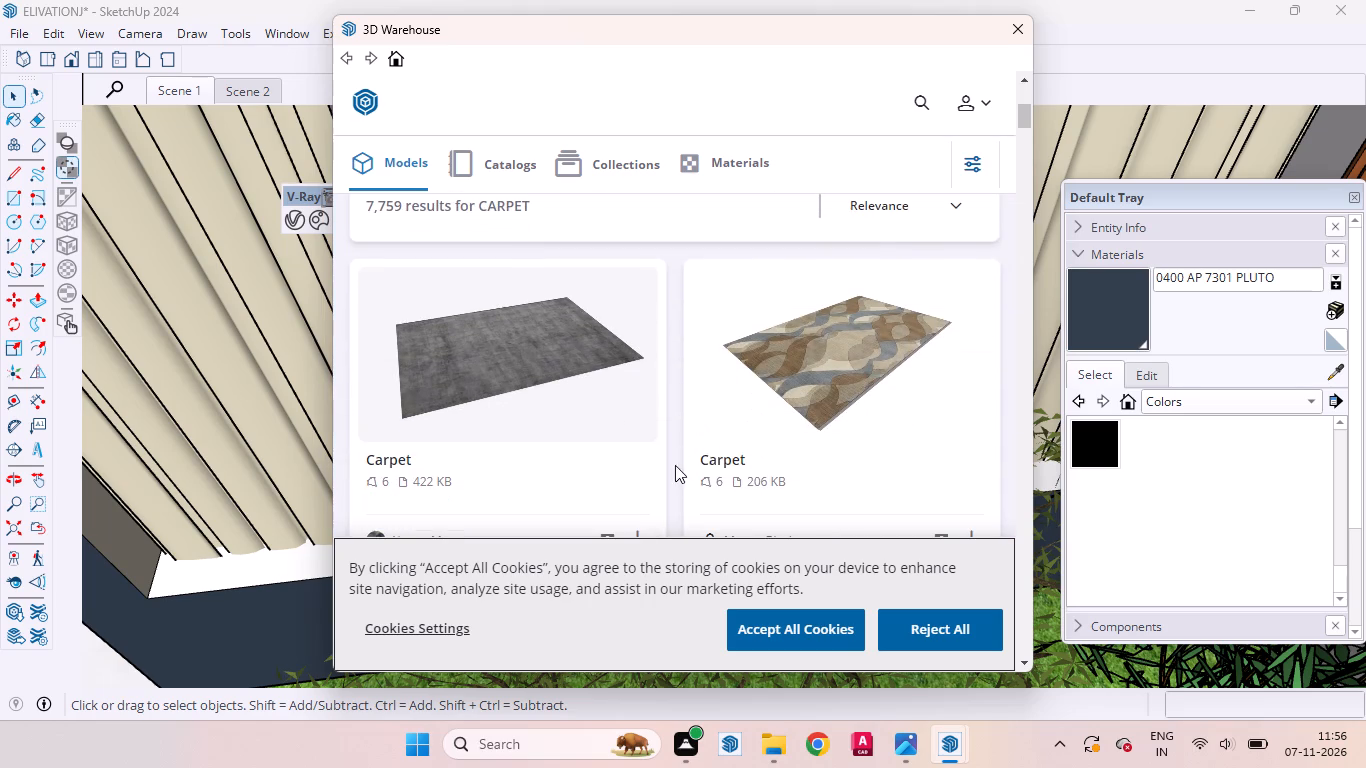
pyautogui.scroll(-1, 666, 464)
pyautogui.click(645, 442)
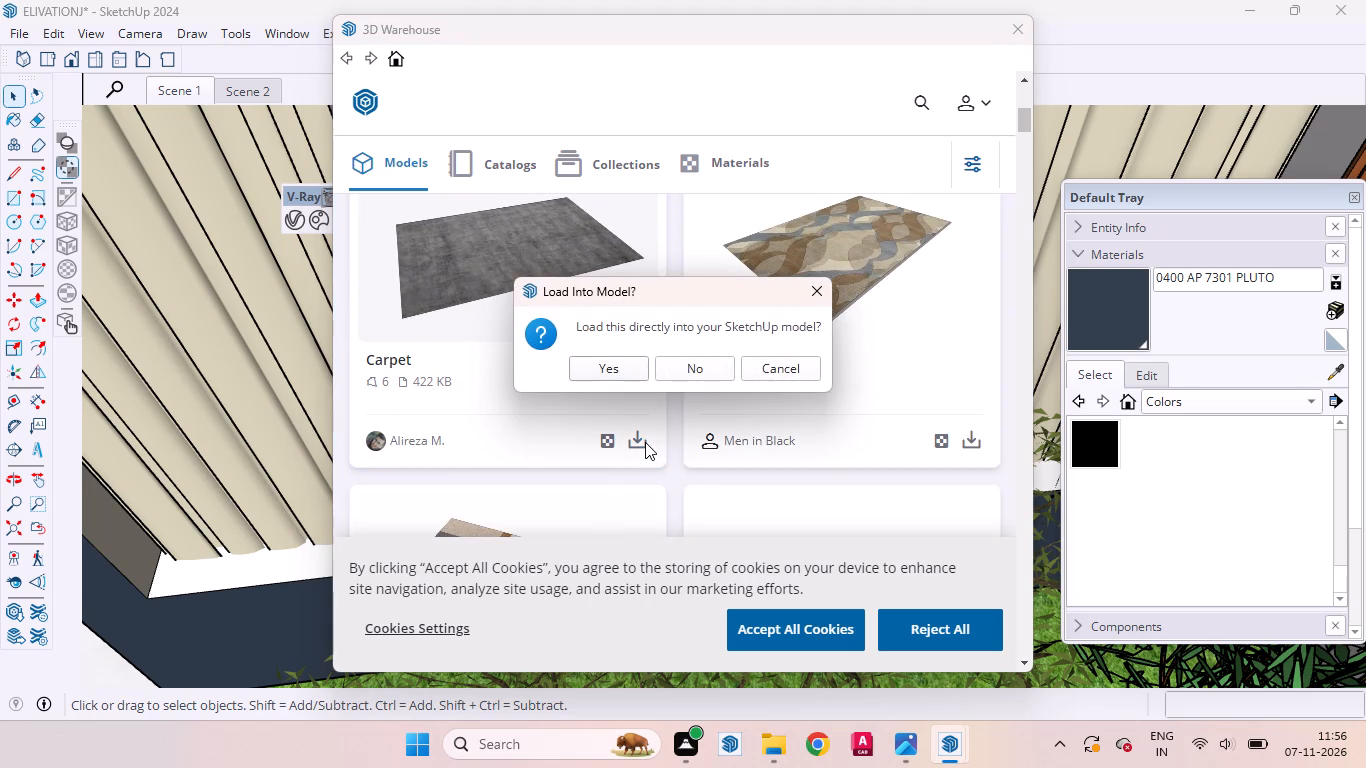
pyautogui.click(587, 363)
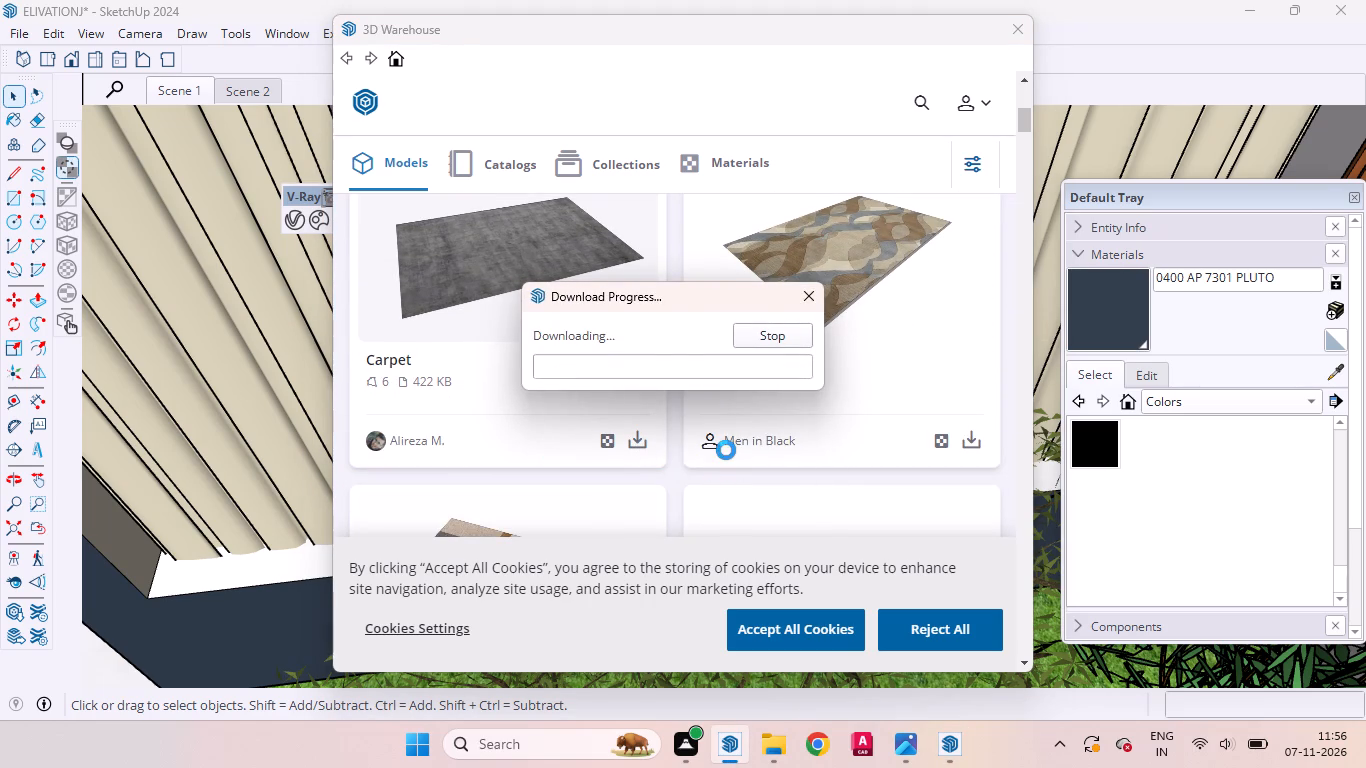
pyautogui.scroll(-11, 727, 426)
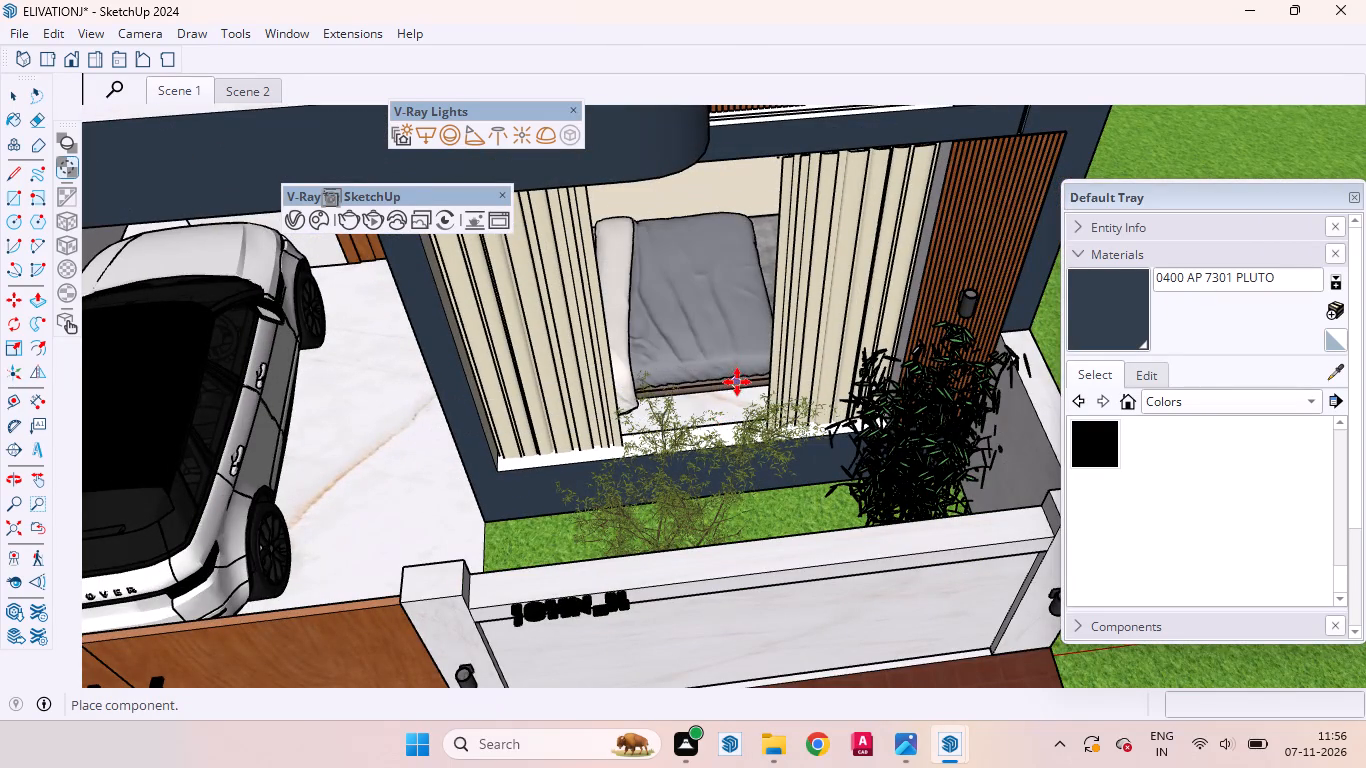
pyautogui.click(740, 392)
# Lower the ground-floor carpet about 4 1/2" from its front edge towards the bedroom floor.
pyautogui.scroll(7, 744, 405)
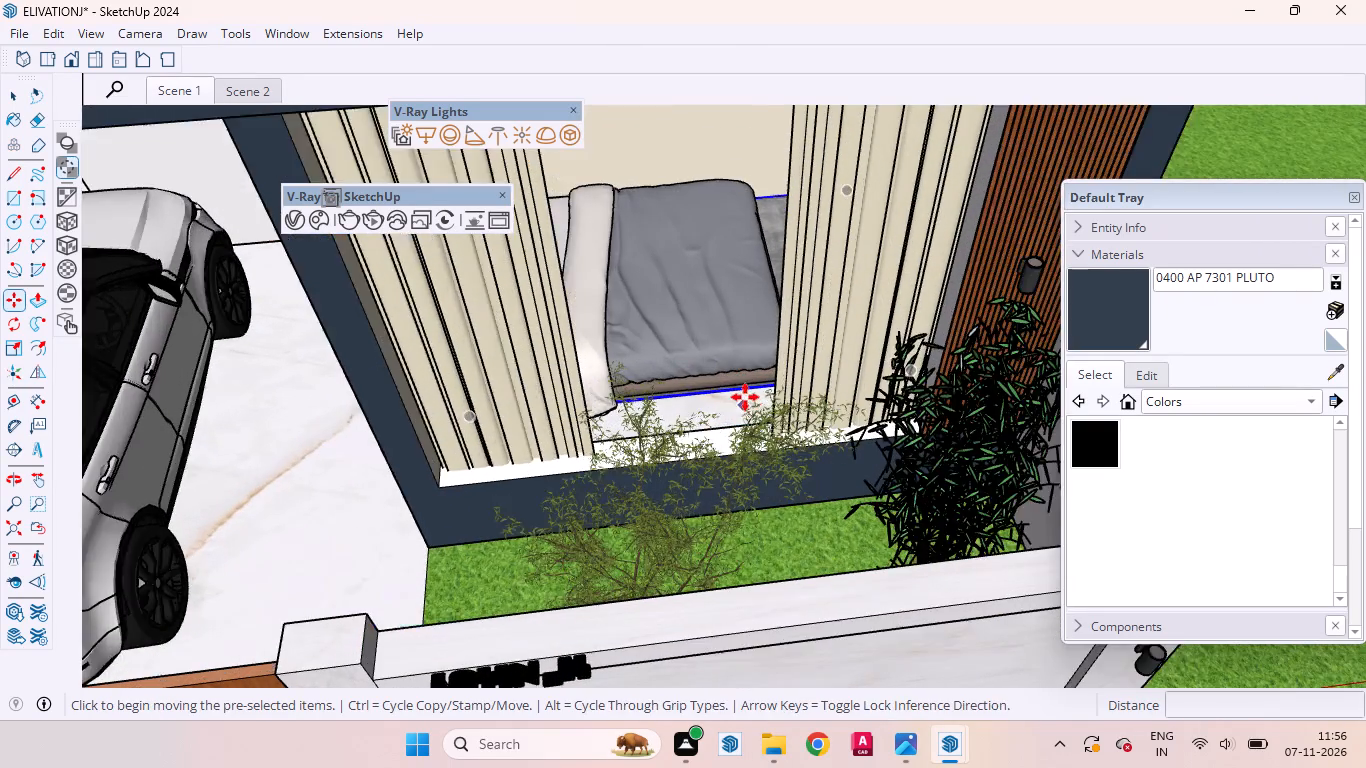
pyautogui.scroll(4, 745, 397)
pyautogui.scroll(-5, 746, 392)
pyautogui.scroll(16, 746, 392)
pyautogui.moveTo(755, 384); pyautogui.dragTo(764, 306, button='middle')
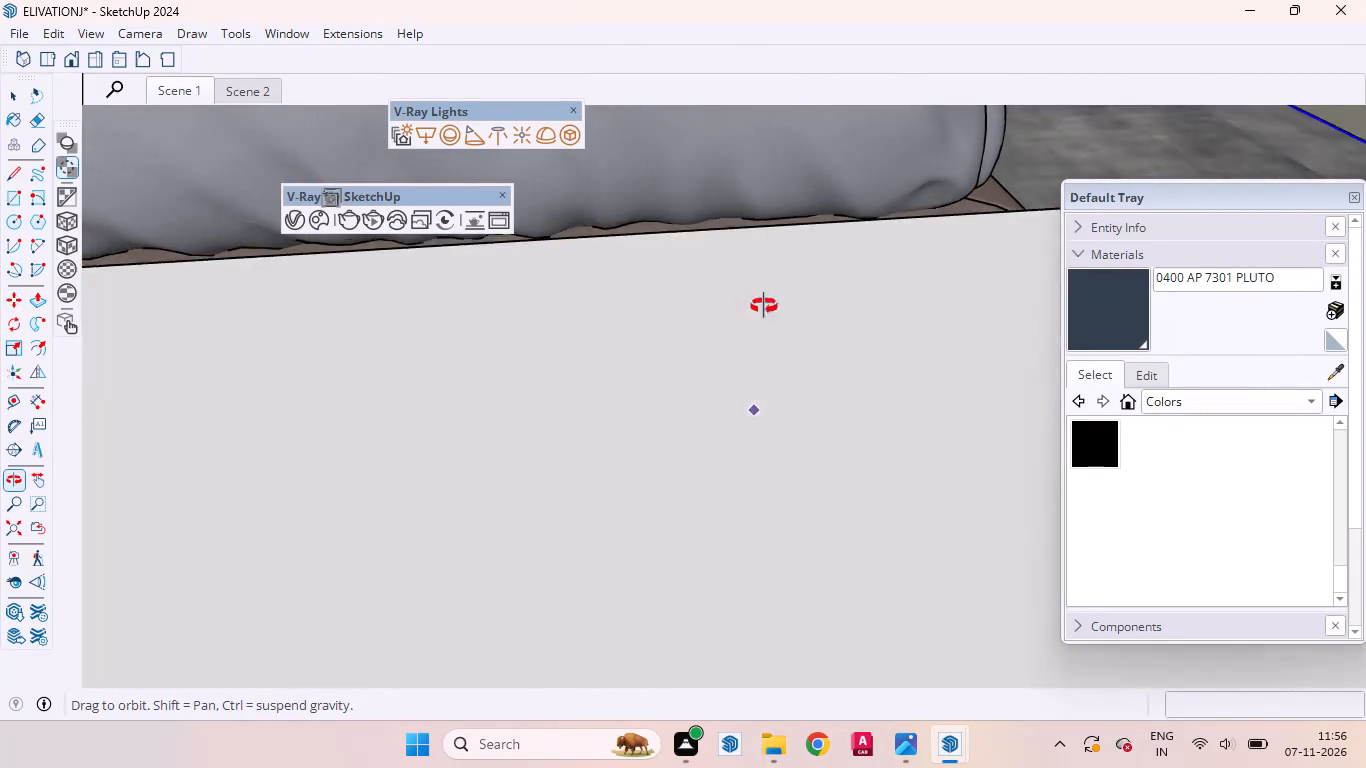
pyautogui.moveTo(764, 306); pyautogui.dragTo(787, 349, button='middle')
pyautogui.scroll(16, 788, 345)
pyautogui.moveTo(786, 352); pyautogui.dragTo(739, 246, button='middle')
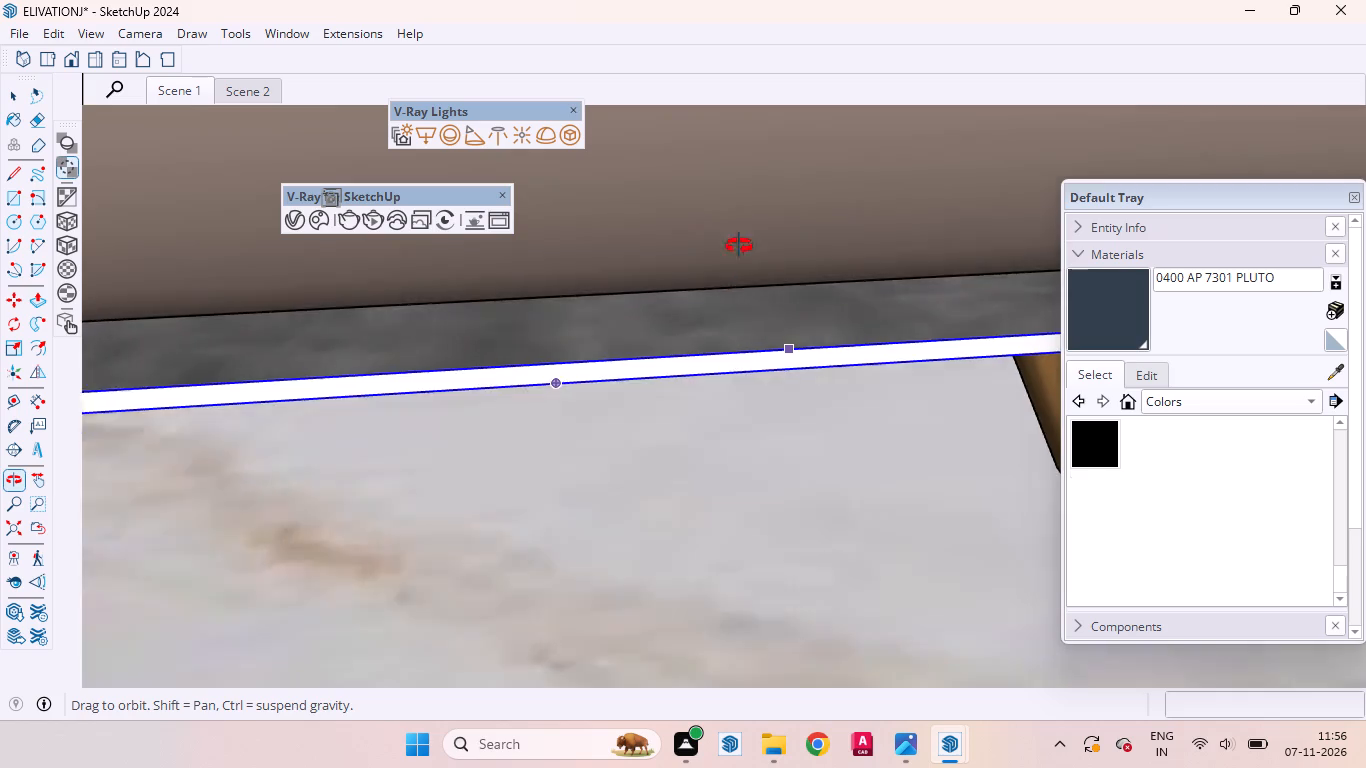
pyautogui.moveTo(739, 246); pyautogui.dragTo(730, 219, button='middle')
pyautogui.scroll(1, 733, 222)
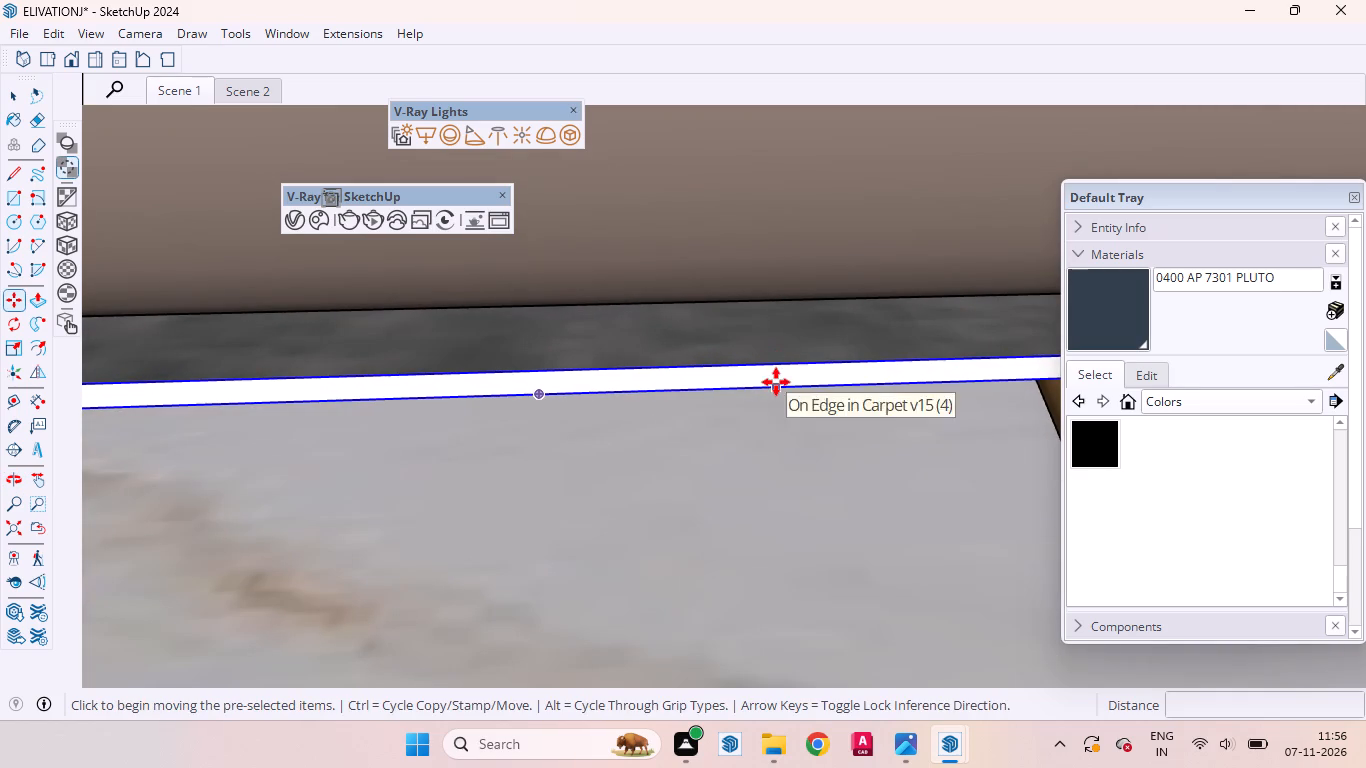
pyautogui.click(776, 367)
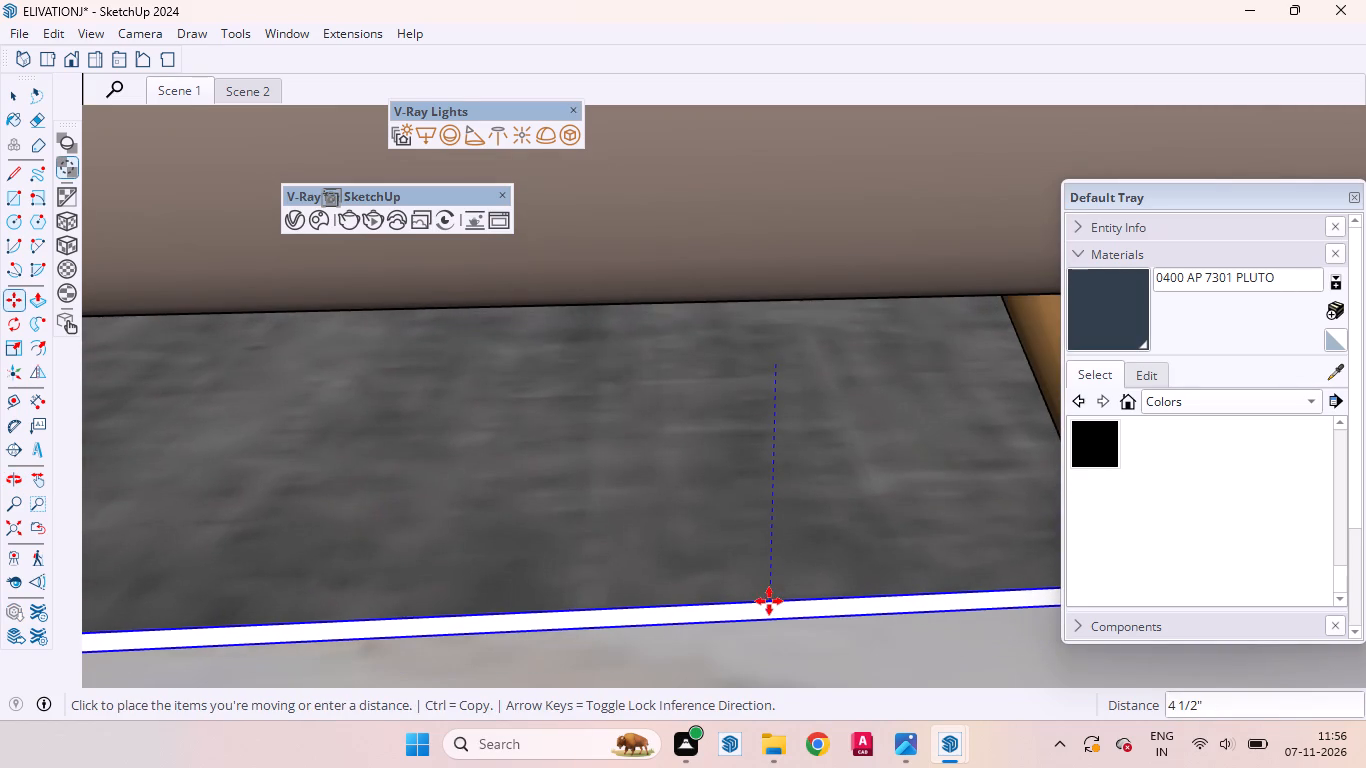
pyautogui.click(769, 601)
# Lower the carpet a further 1" so its top meets the bottom of the bed's legs.
pyautogui.scroll(6, 771, 619)
pyautogui.moveTo(773, 626); pyautogui.dragTo(761, 406, button='middle')
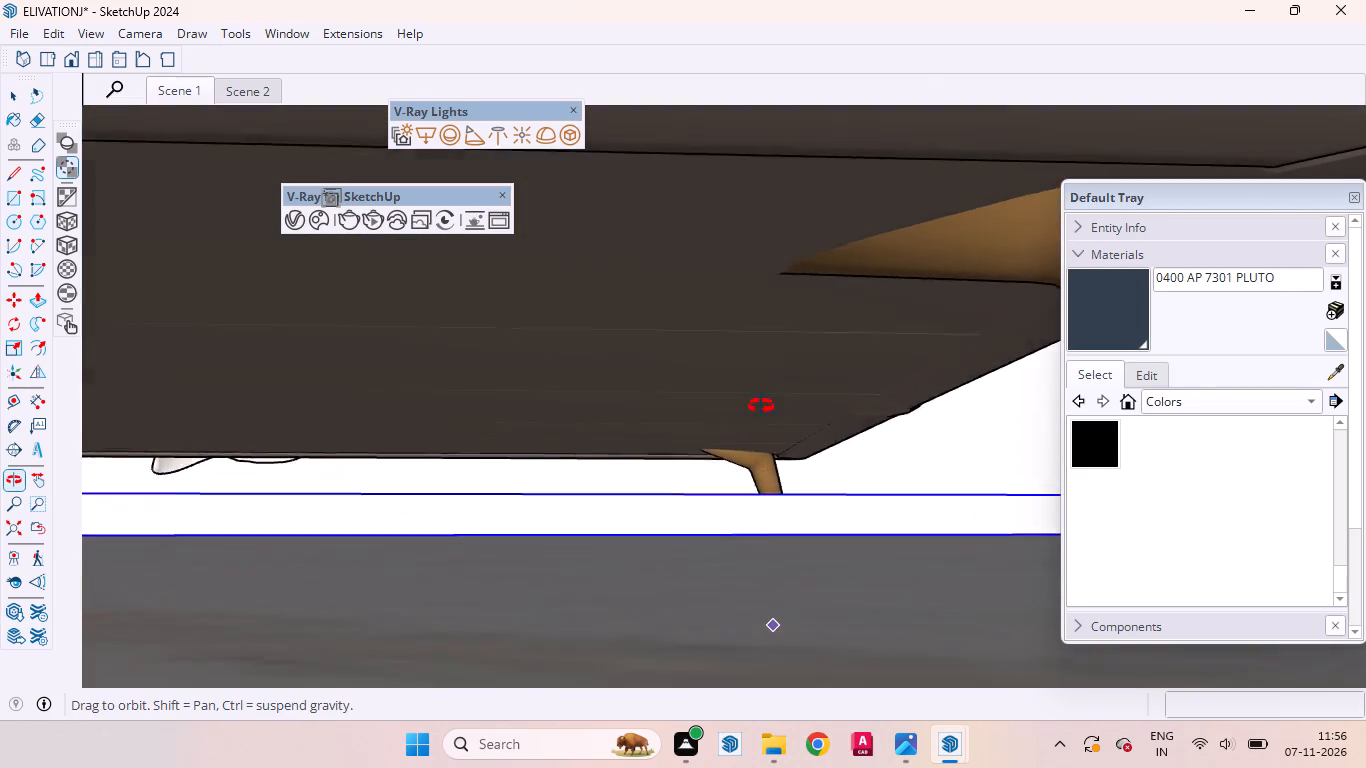
pyautogui.moveTo(761, 406); pyautogui.dragTo(765, 409, button='middle')
pyautogui.click(784, 487)
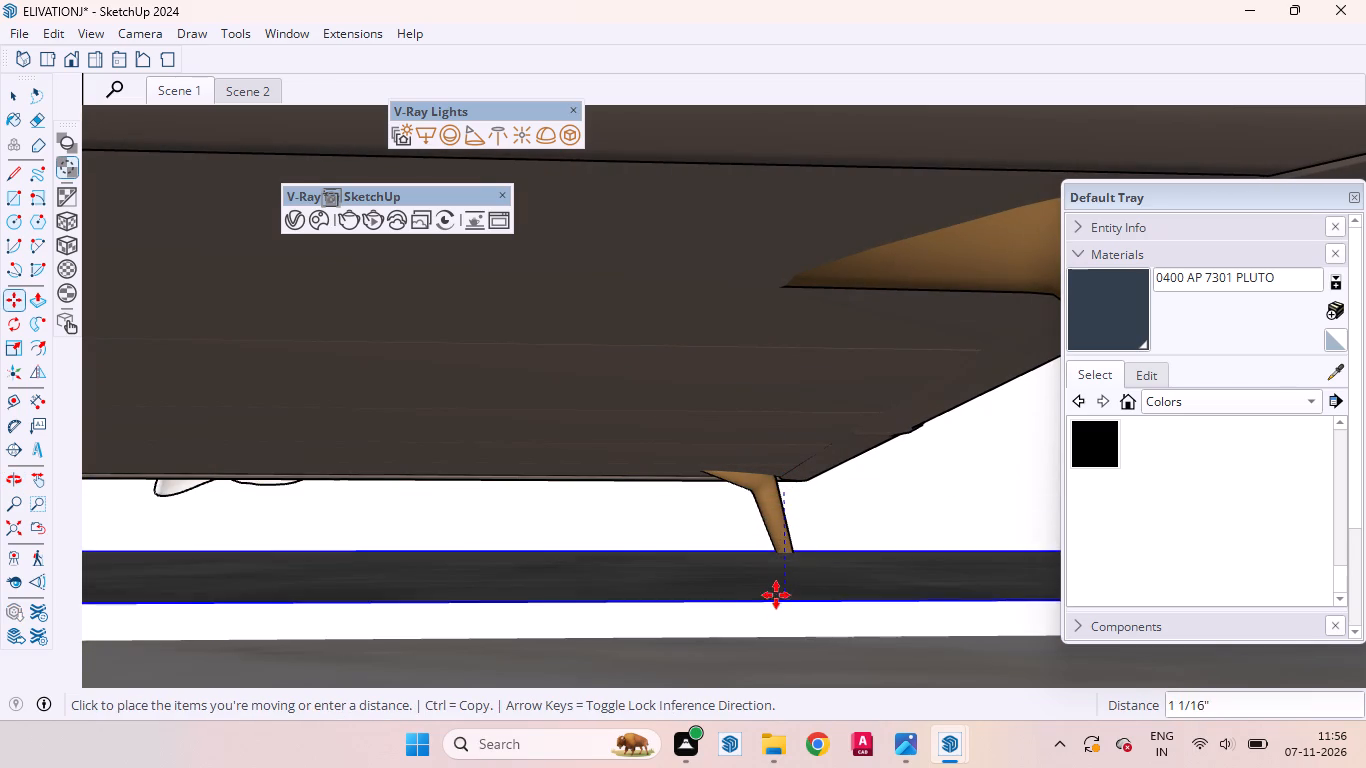
pyautogui.click(776, 595)
pyautogui.click(8, 96)
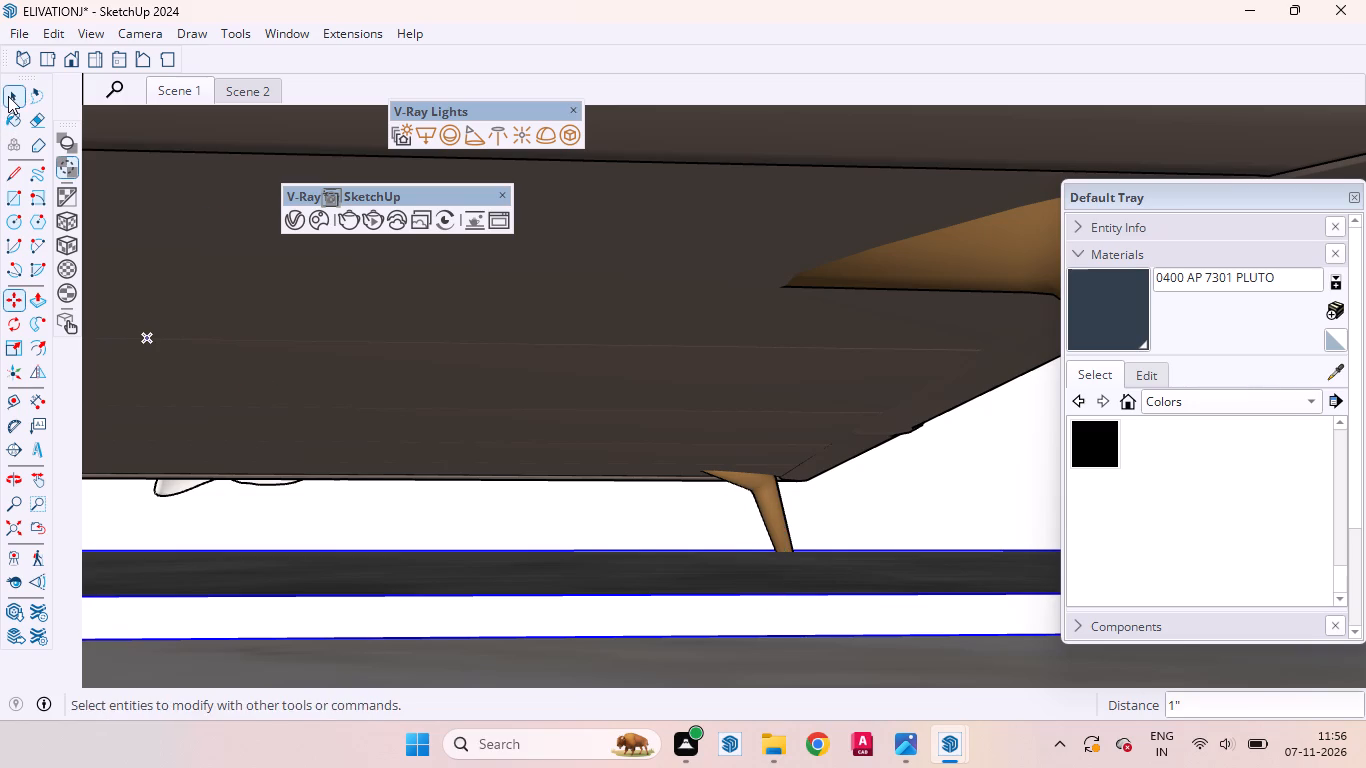
# Examine how the lowered carpet sits beneath the ground-floor bedroom's bed, from inside the room and from the house front.
pyautogui.moveTo(357, 259); pyautogui.dragTo(407, 507, button='middle')
pyautogui.scroll(-20, 482, 342)
pyautogui.scroll(-3, 482, 342)
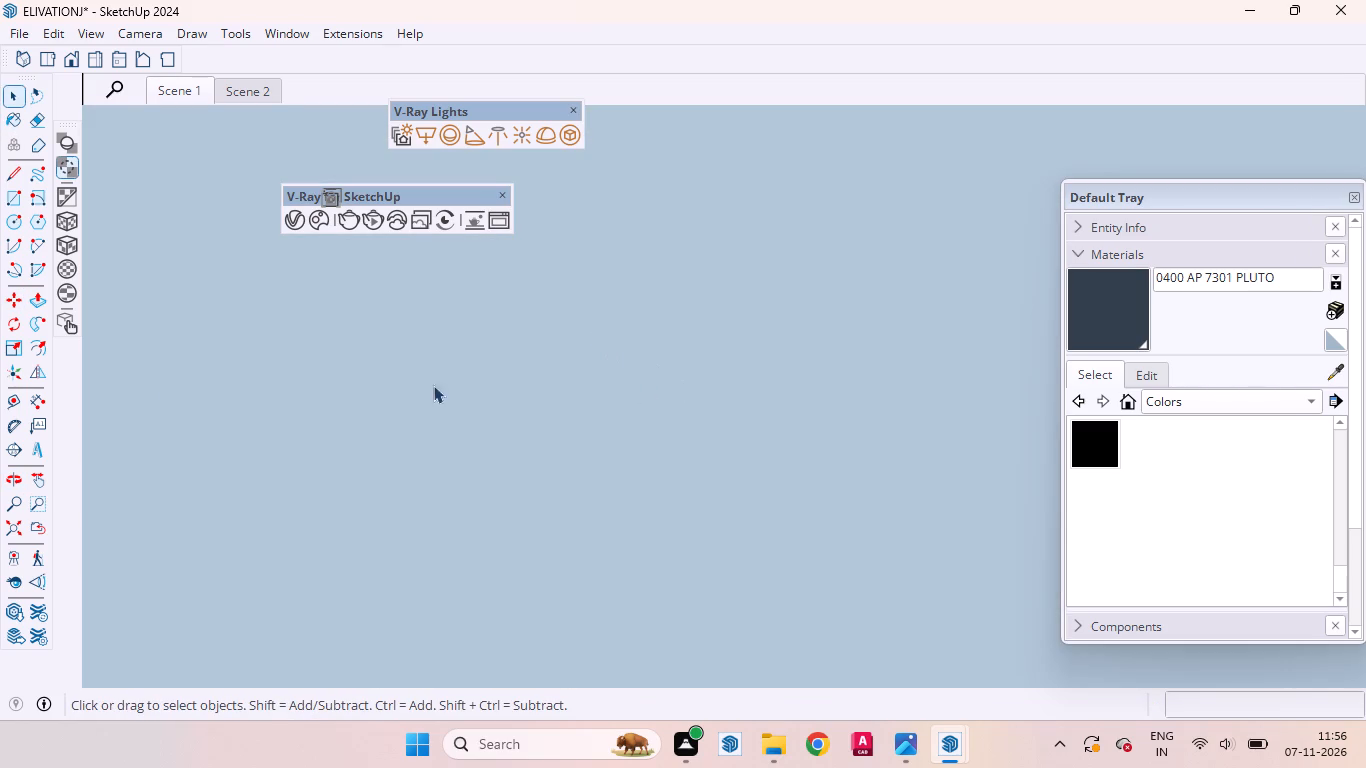
pyautogui.click(32, 530)
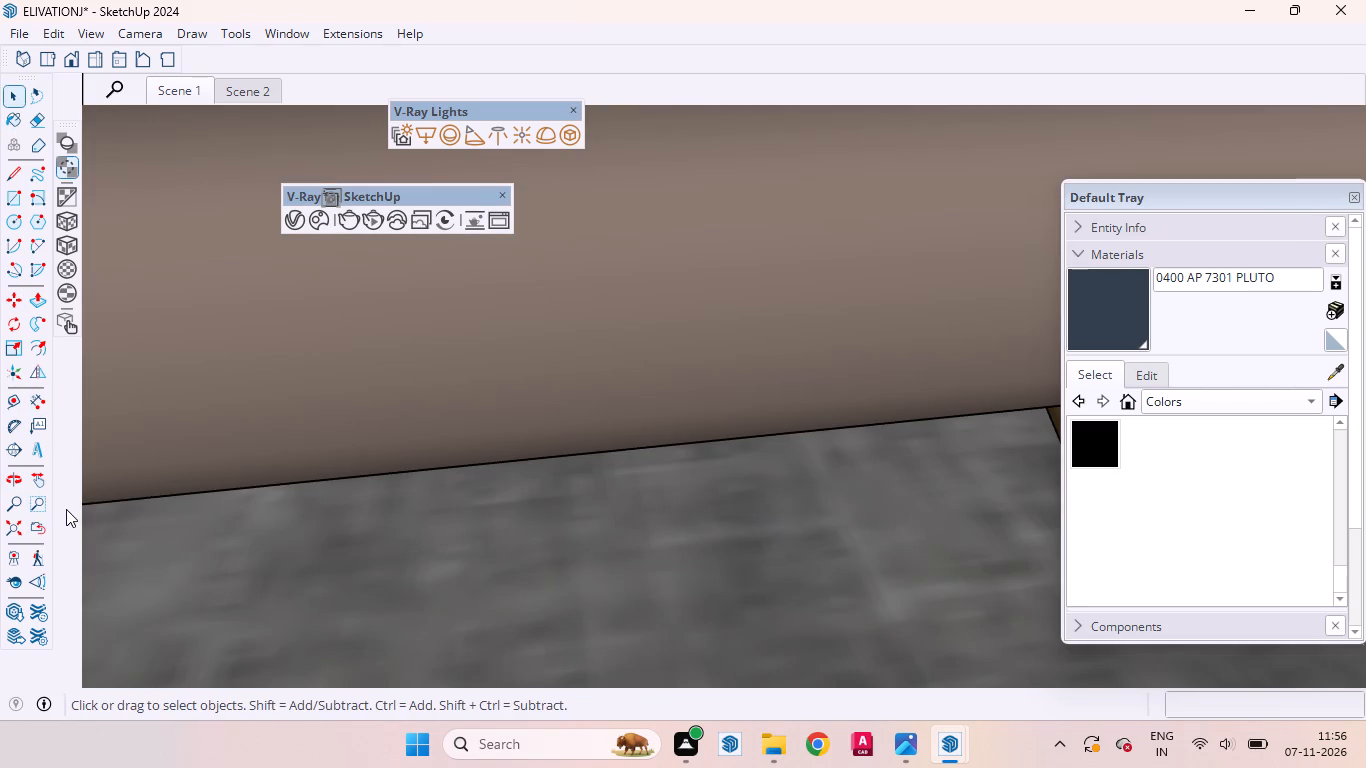
pyautogui.scroll(-4, 441, 547)
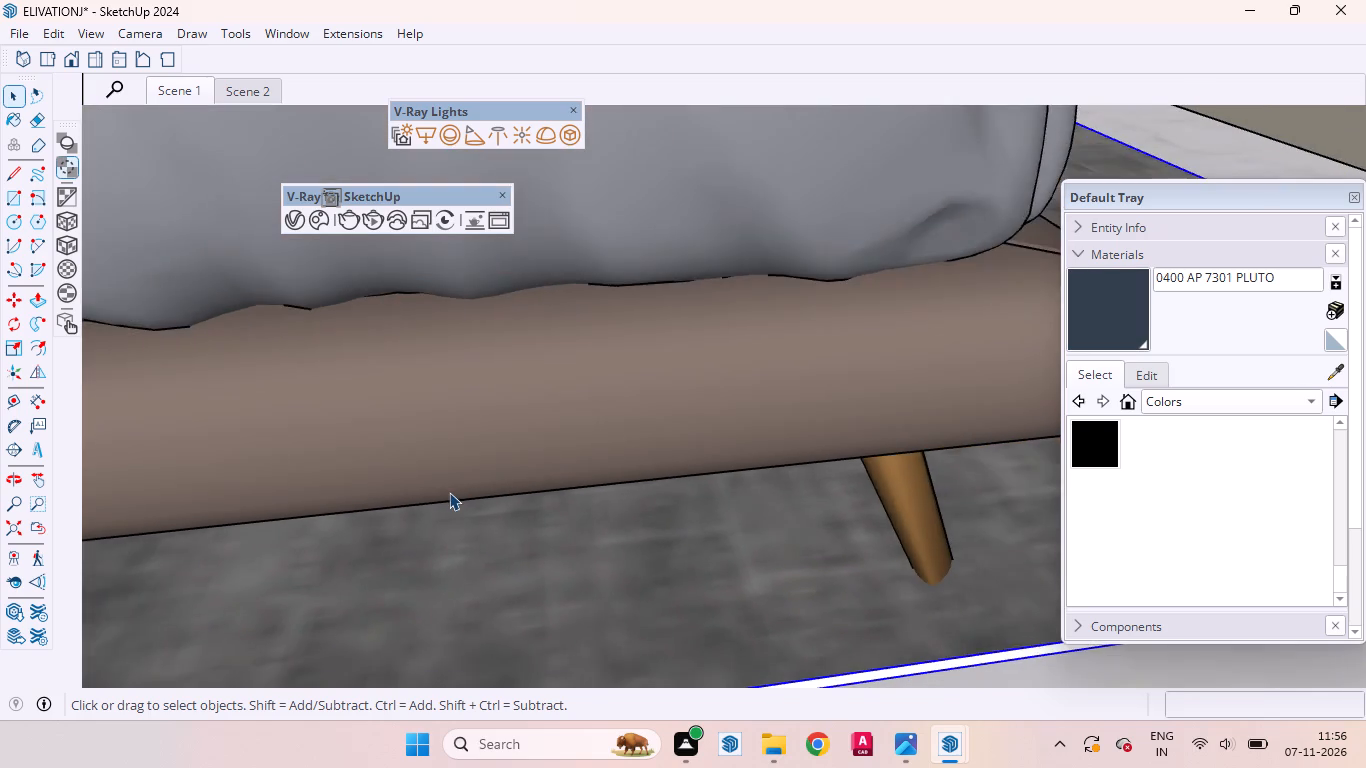
pyautogui.scroll(-11, 449, 491)
pyautogui.scroll(1, 499, 488)
pyautogui.scroll(-1, 499, 488)
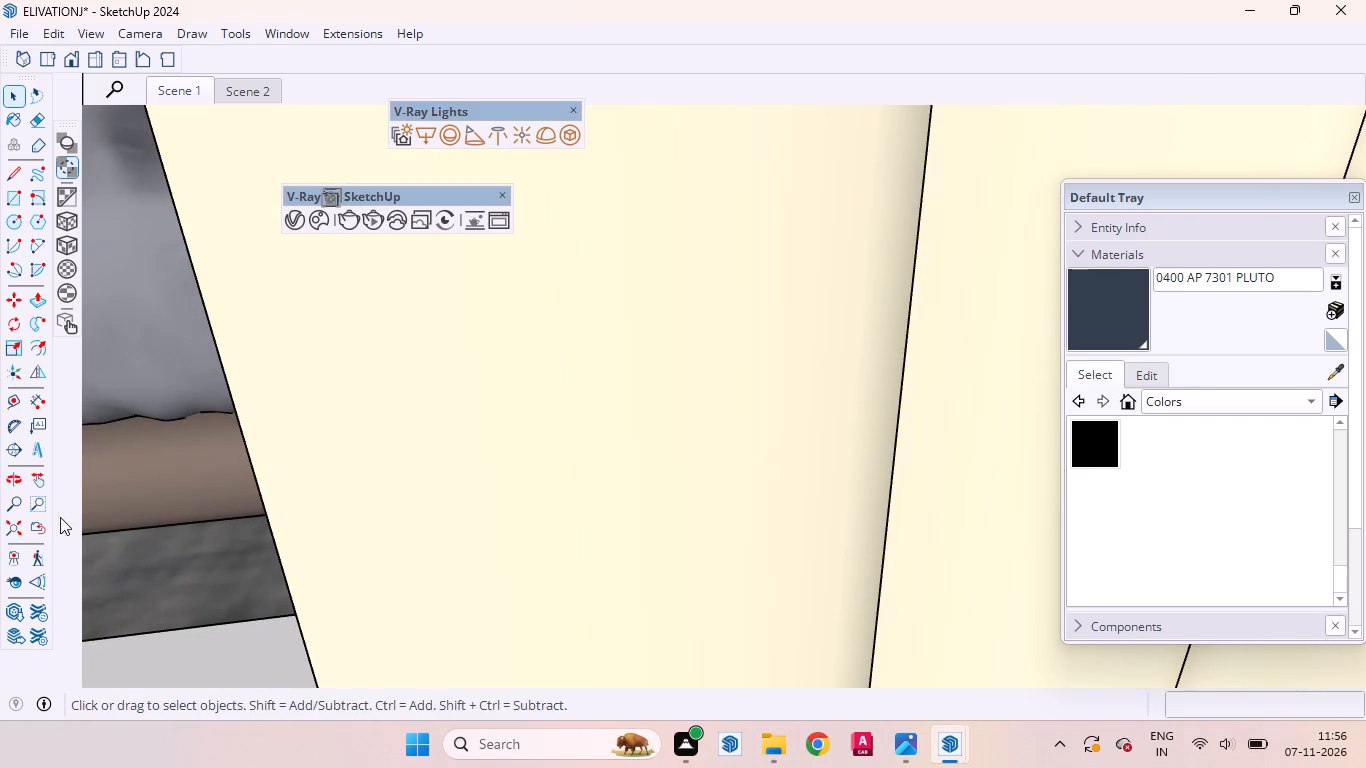
pyautogui.click(38, 528)
pyautogui.moveTo(445, 437); pyautogui.dragTo(376, 435, button='middle')
pyautogui.scroll(-2, 544, 369)
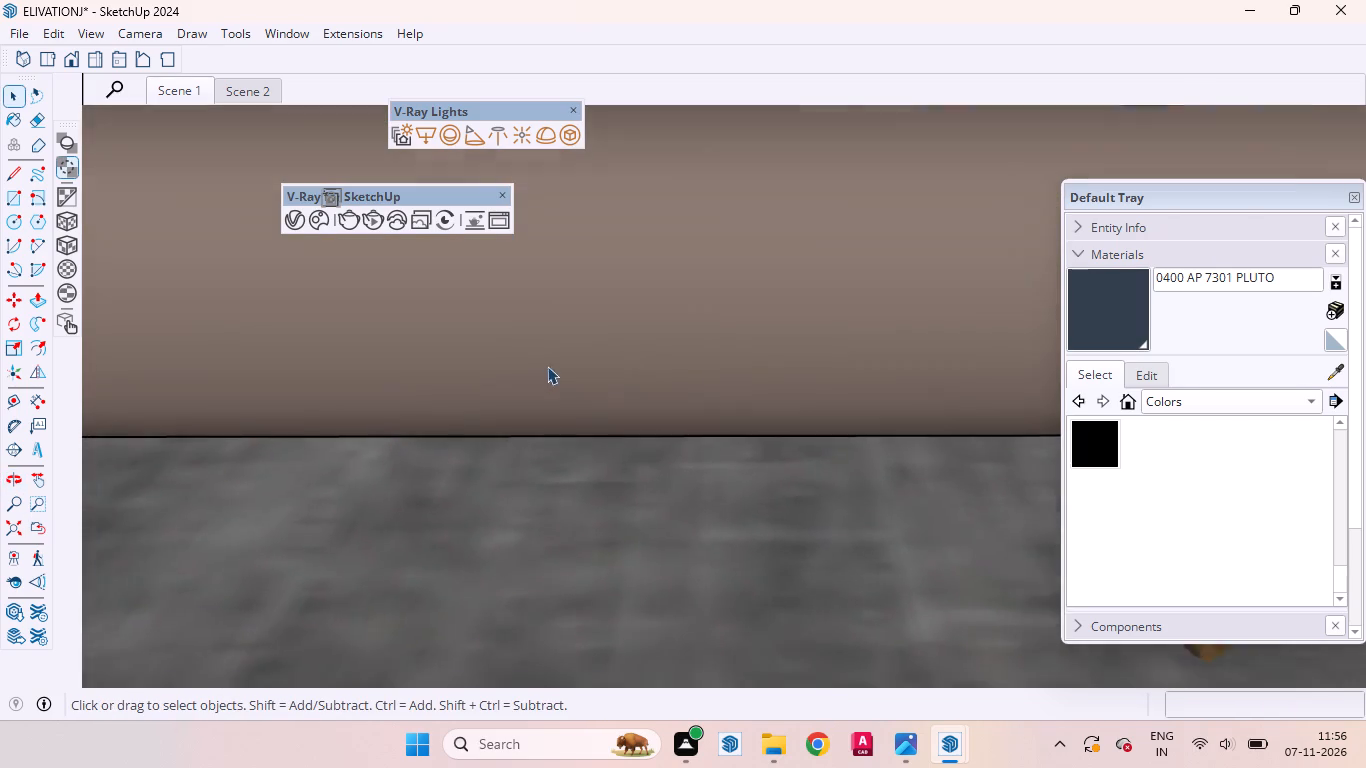
pyautogui.scroll(-14, 547, 366)
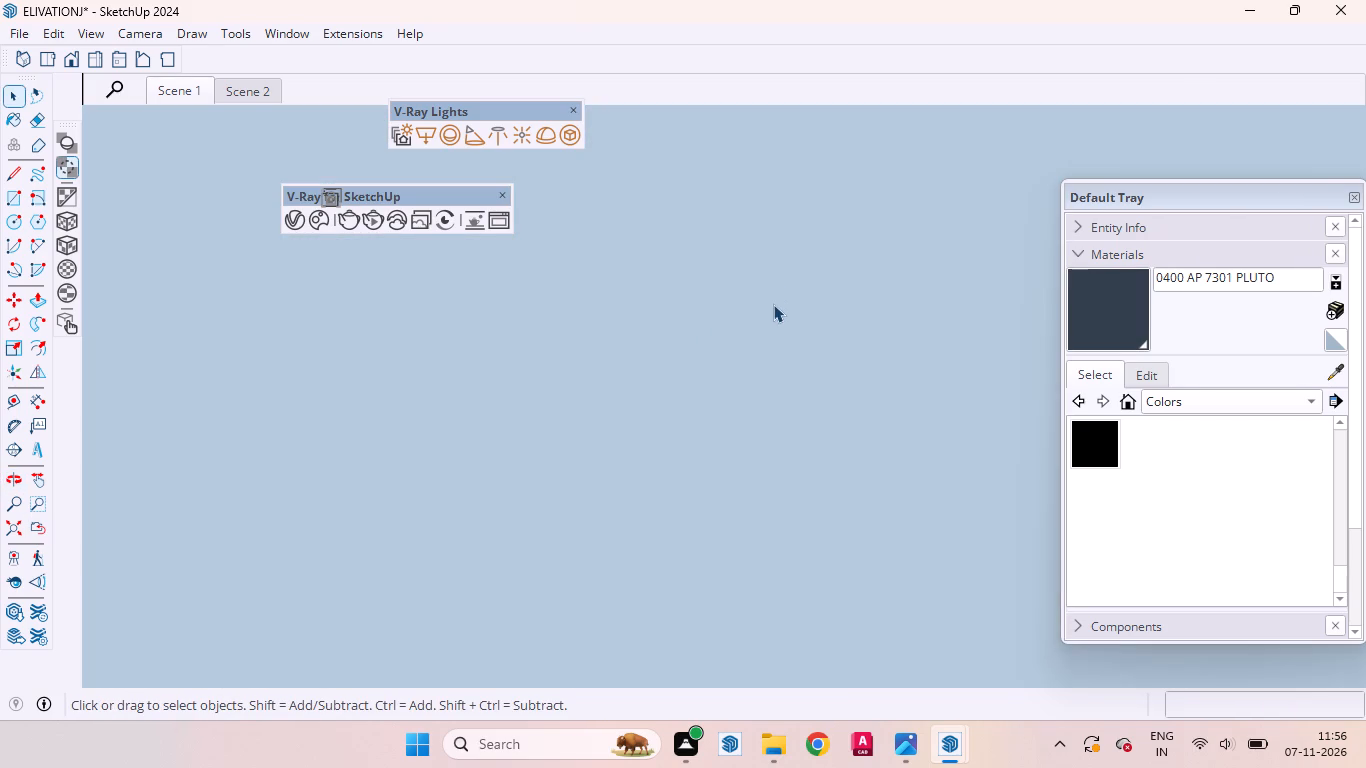
pyautogui.click(40, 526)
pyautogui.moveTo(401, 489); pyautogui.dragTo(399, 425, button='middle')
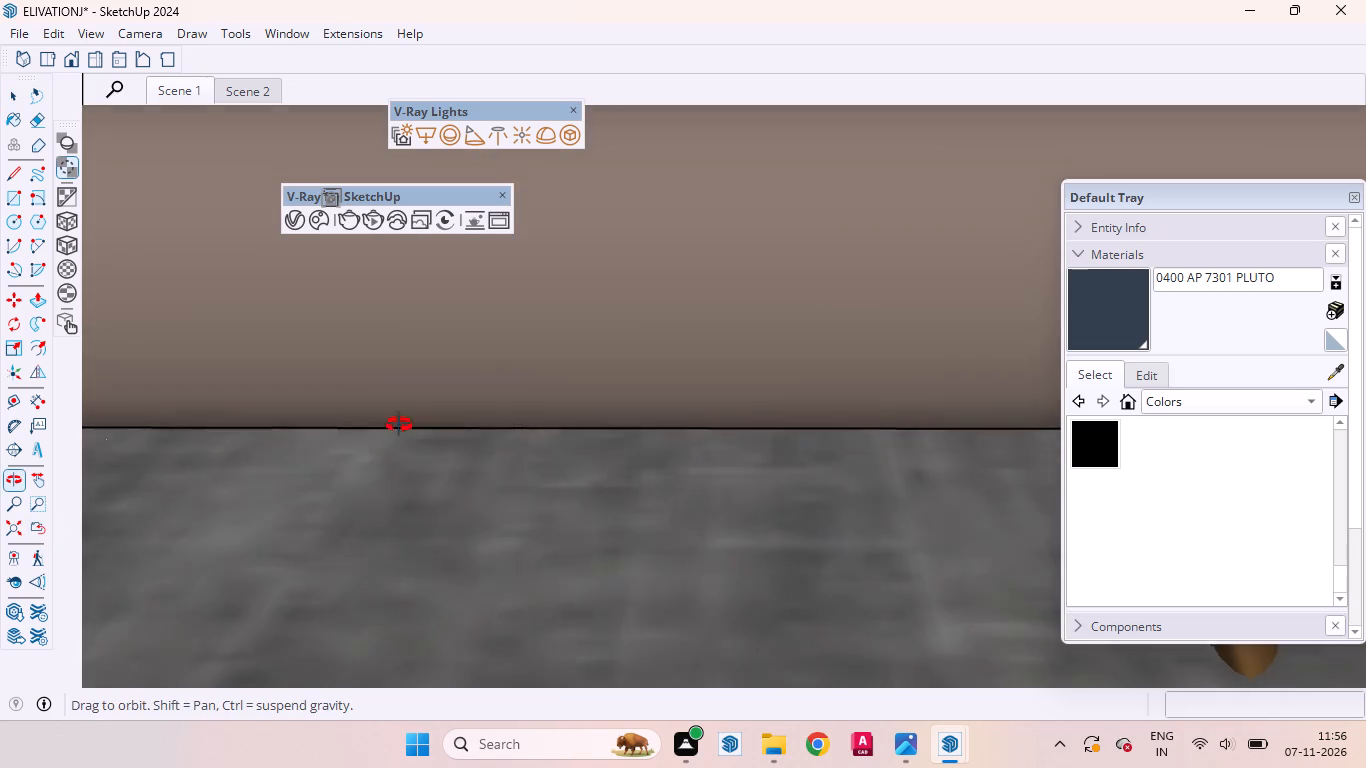
pyautogui.moveTo(399, 425); pyautogui.dragTo(399, 405, button='middle')
pyautogui.scroll(-8, 474, 470)
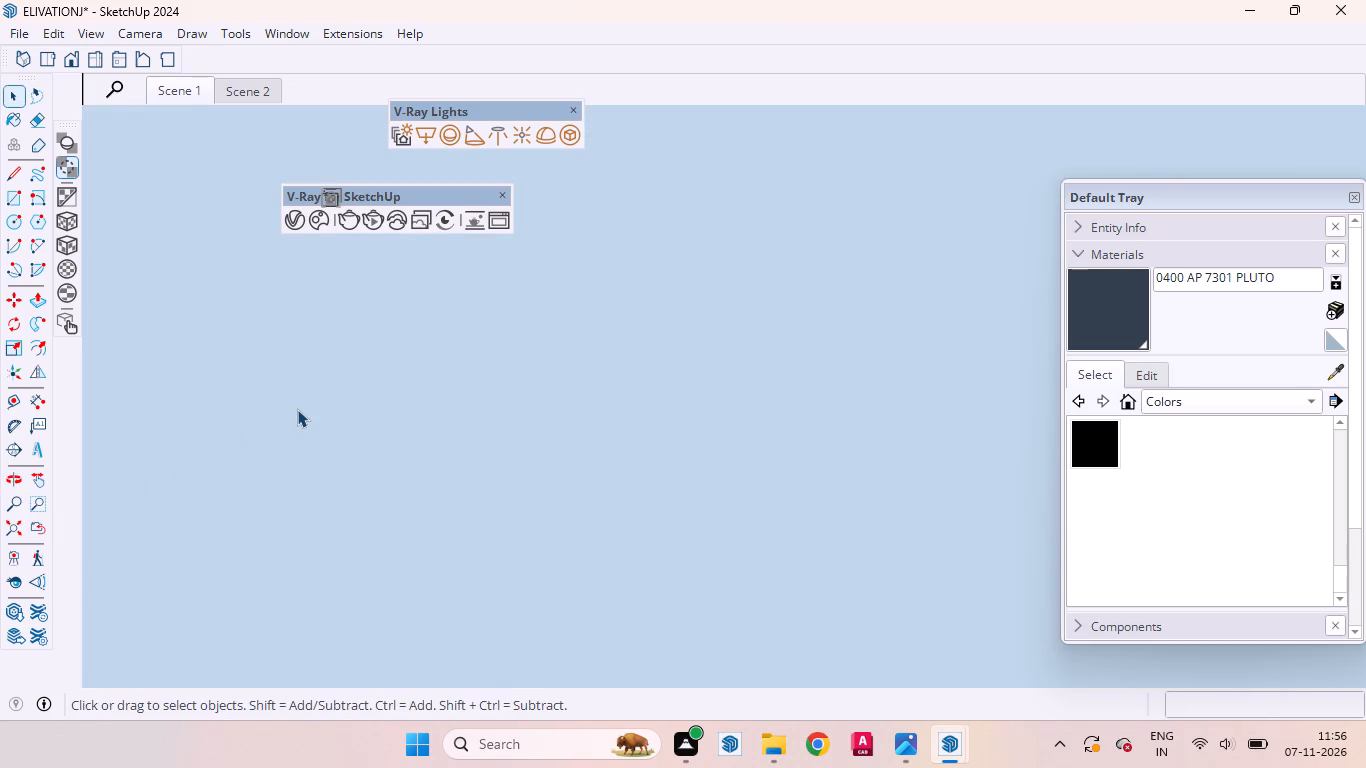
pyautogui.moveTo(297, 413); pyautogui.dragTo(299, 541, button='middle')
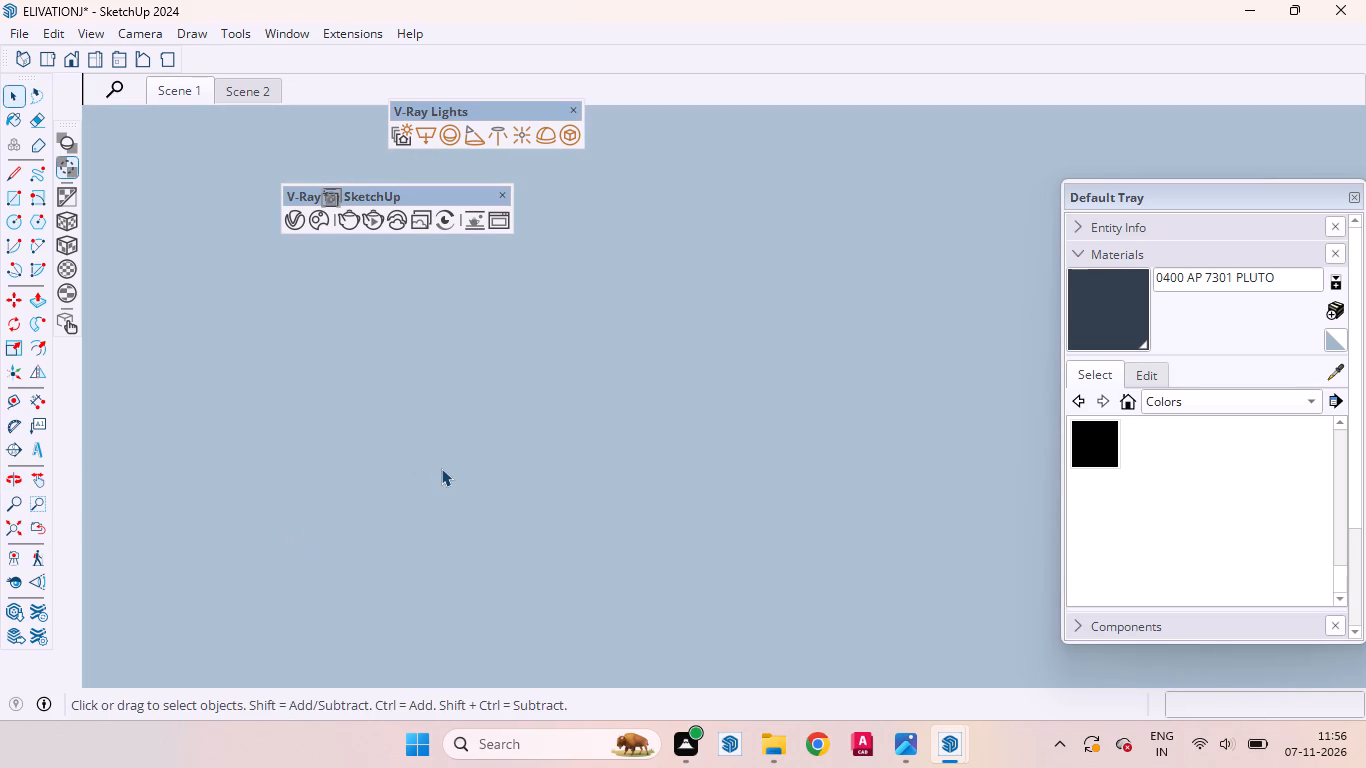
pyautogui.scroll(-3, 445, 473)
pyautogui.scroll(-13, 521, 441)
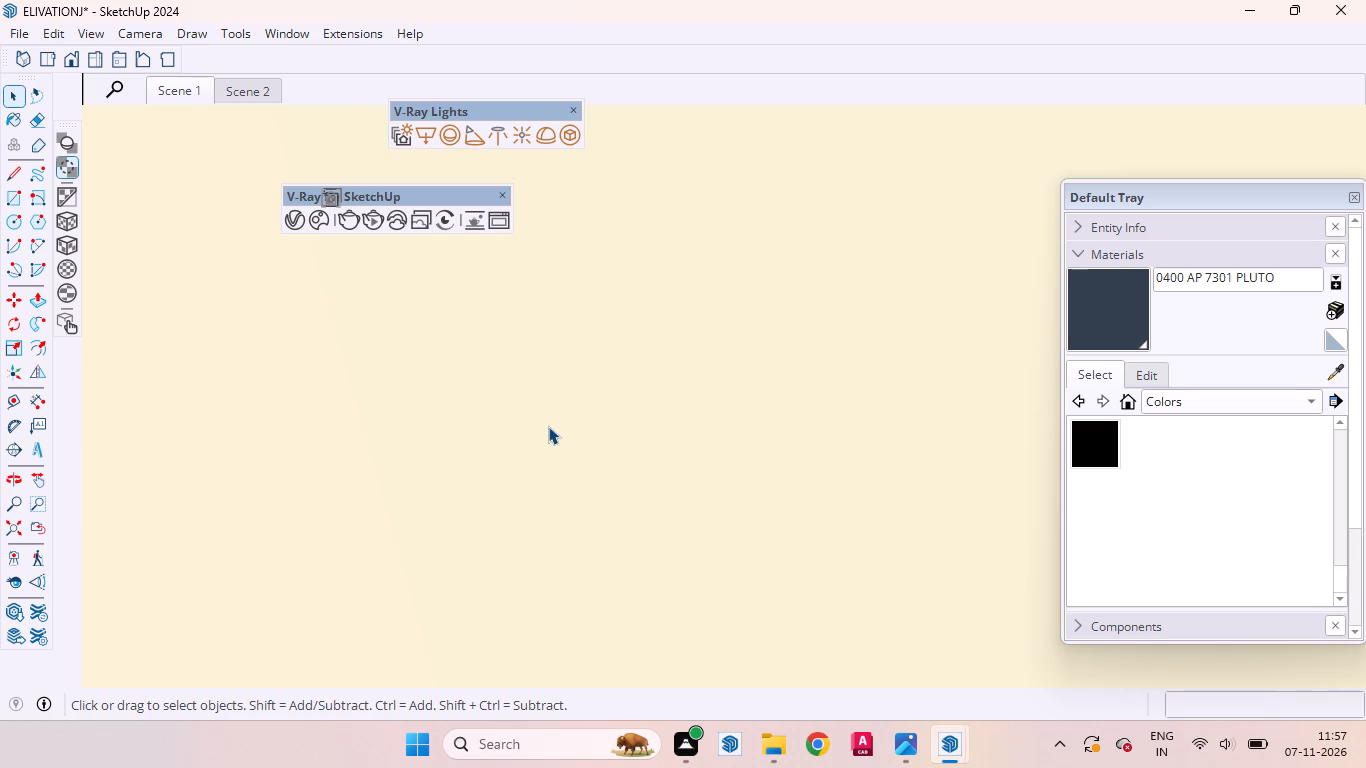
pyautogui.scroll(-17, 544, 426)
pyautogui.scroll(3, 615, 393)
pyautogui.scroll(-20, 618, 394)
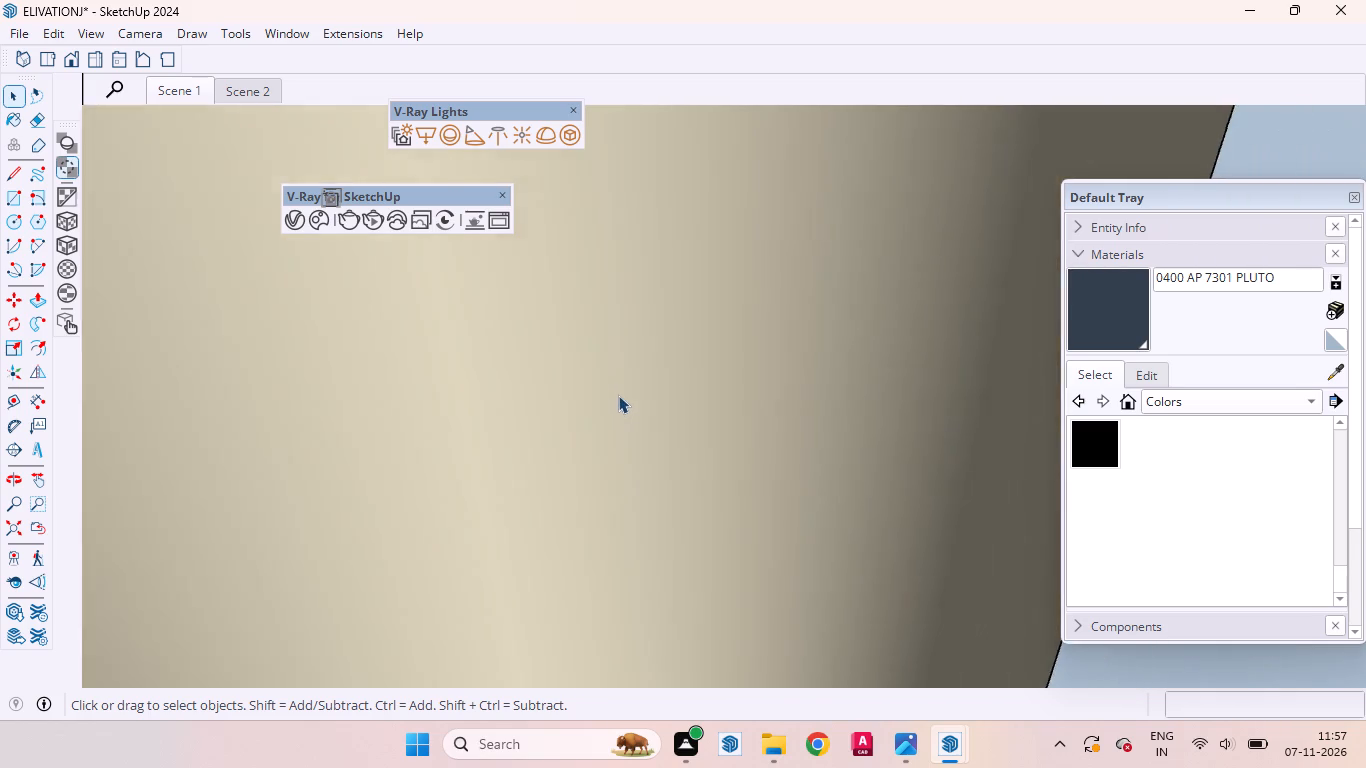
pyautogui.scroll(-20, 618, 395)
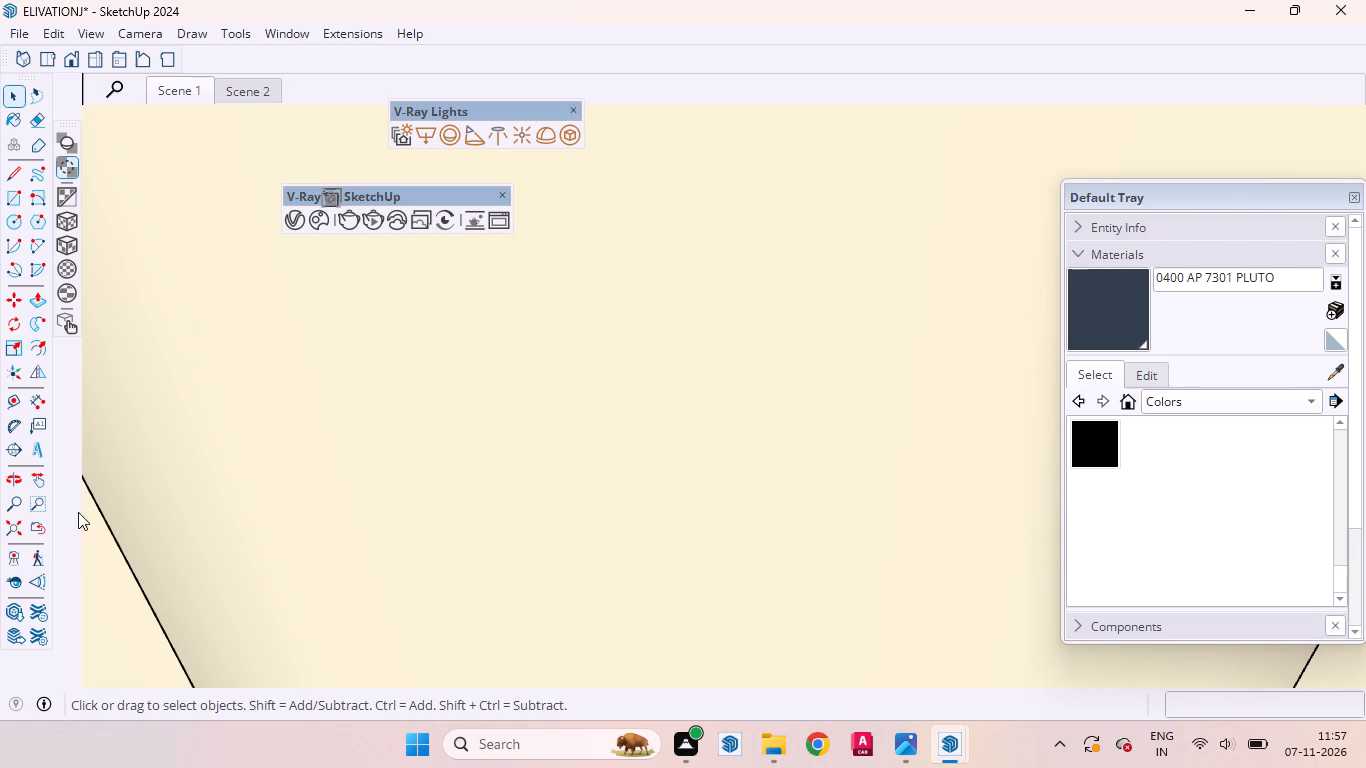
pyautogui.click(33, 530)
pyautogui.scroll(-2, 721, 378)
pyautogui.scroll(1, 729, 377)
pyautogui.scroll(-3, 731, 376)
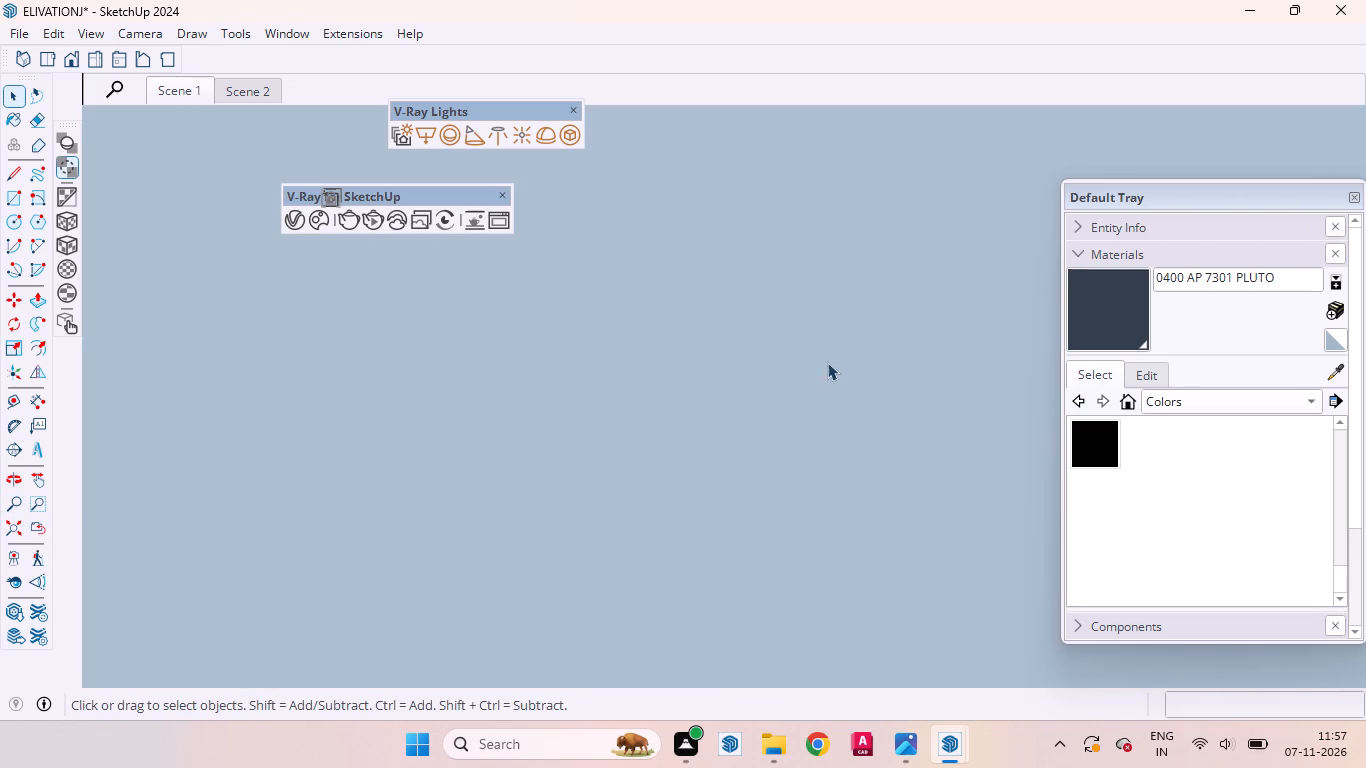
pyautogui.scroll(-5, 827, 362)
pyautogui.scroll(1, 845, 348)
pyautogui.scroll(-20, 827, 349)
pyautogui.scroll(-14, 827, 349)
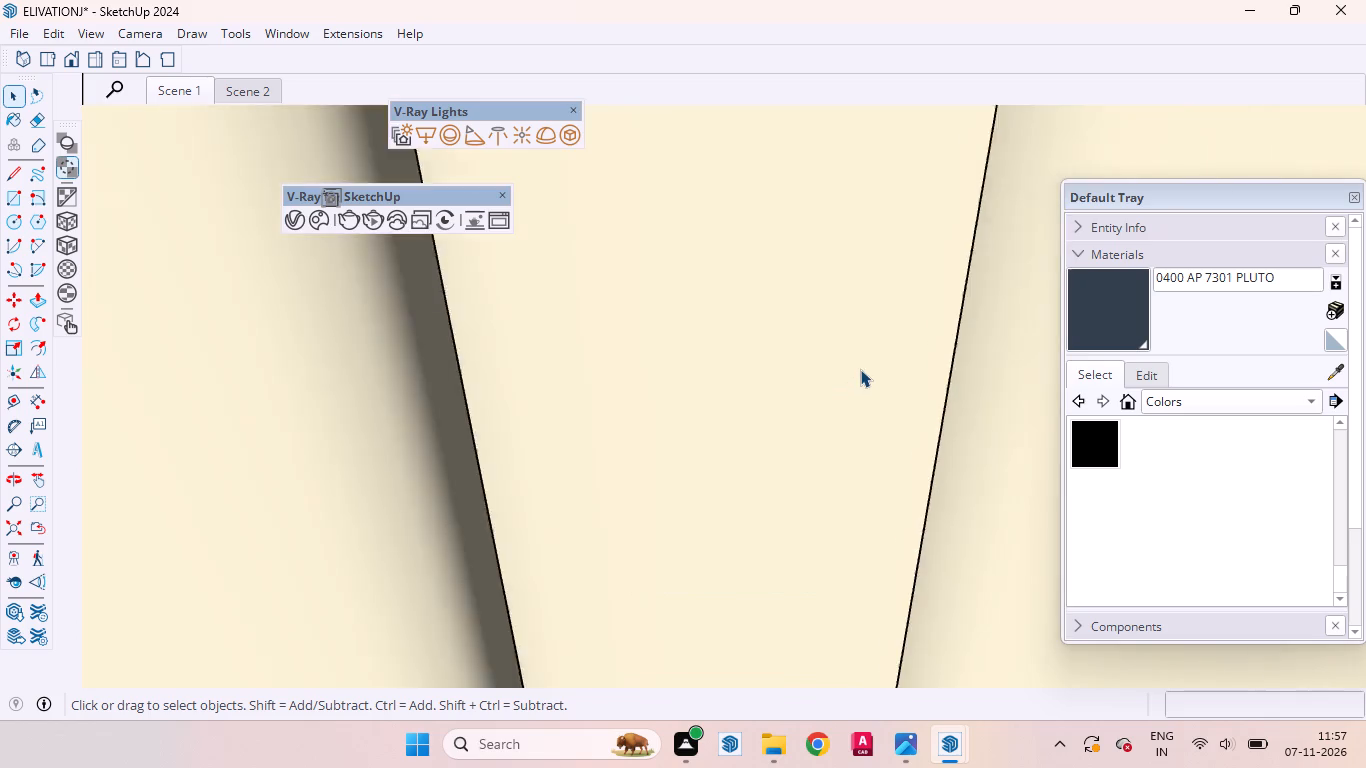
pyautogui.scroll(-4, 860, 369)
pyautogui.scroll(2, 882, 370)
pyautogui.scroll(-9, 884, 371)
pyautogui.scroll(1, 925, 340)
pyautogui.scroll(-20, 927, 340)
pyautogui.scroll(-3, 927, 340)
pyautogui.scroll(1, 804, 396)
pyautogui.scroll(-9, 804, 398)
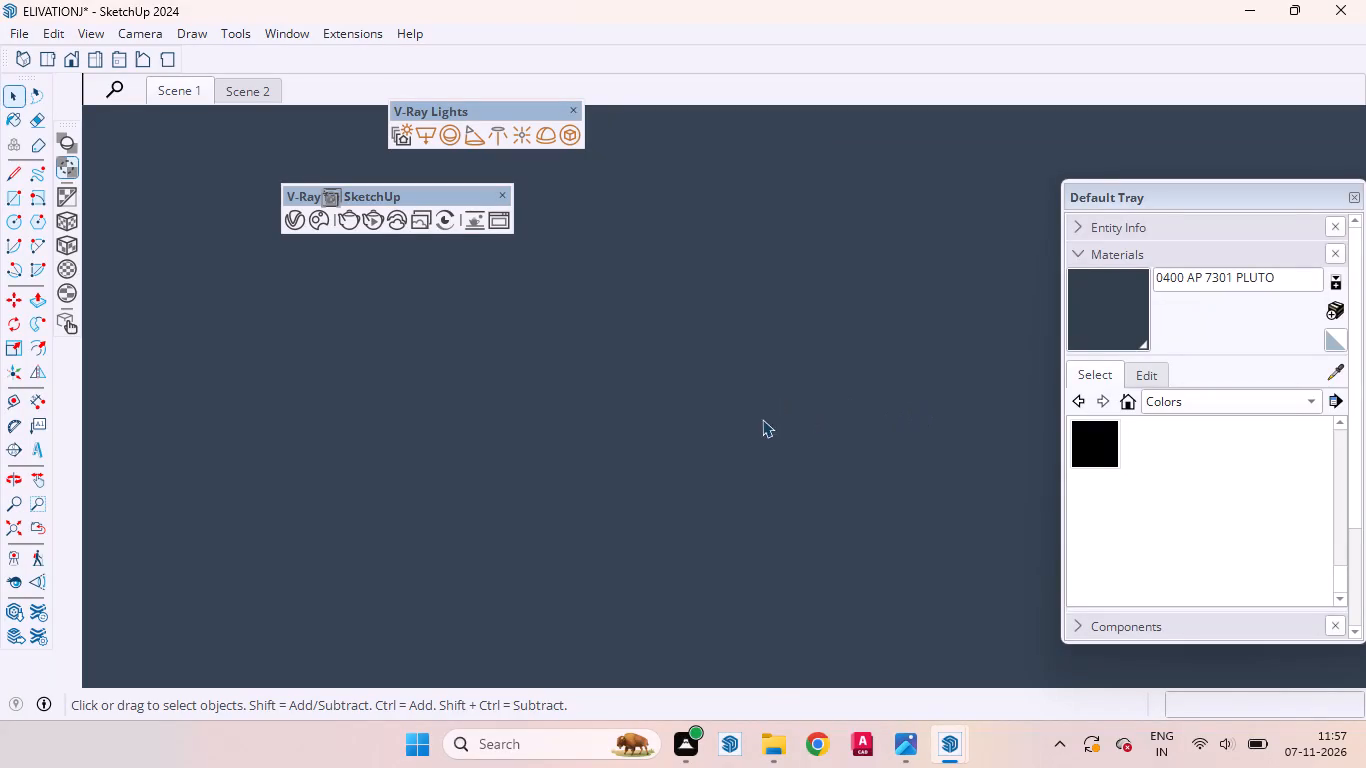
pyautogui.scroll(-18, 762, 419)
pyautogui.scroll(1, 713, 402)
pyautogui.scroll(-6, 713, 402)
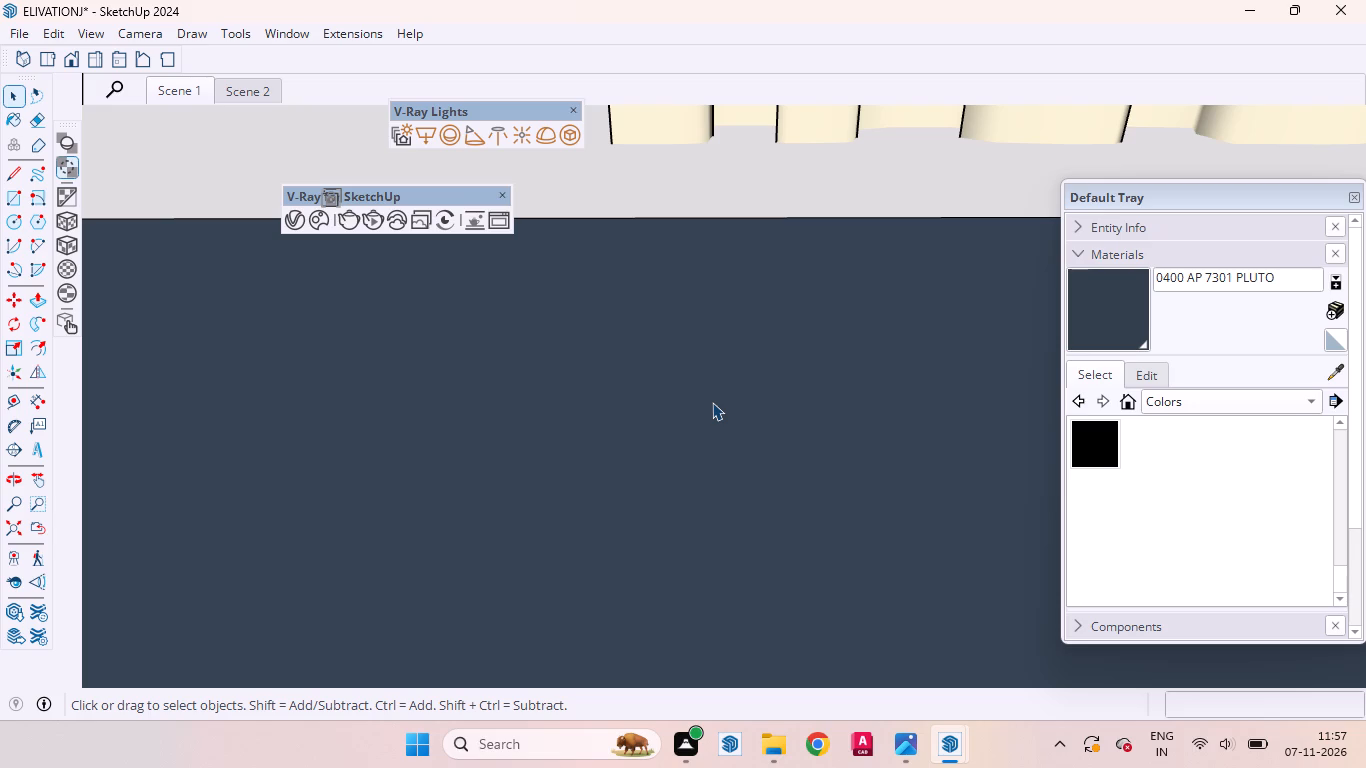
pyautogui.scroll(-5, 641, 323)
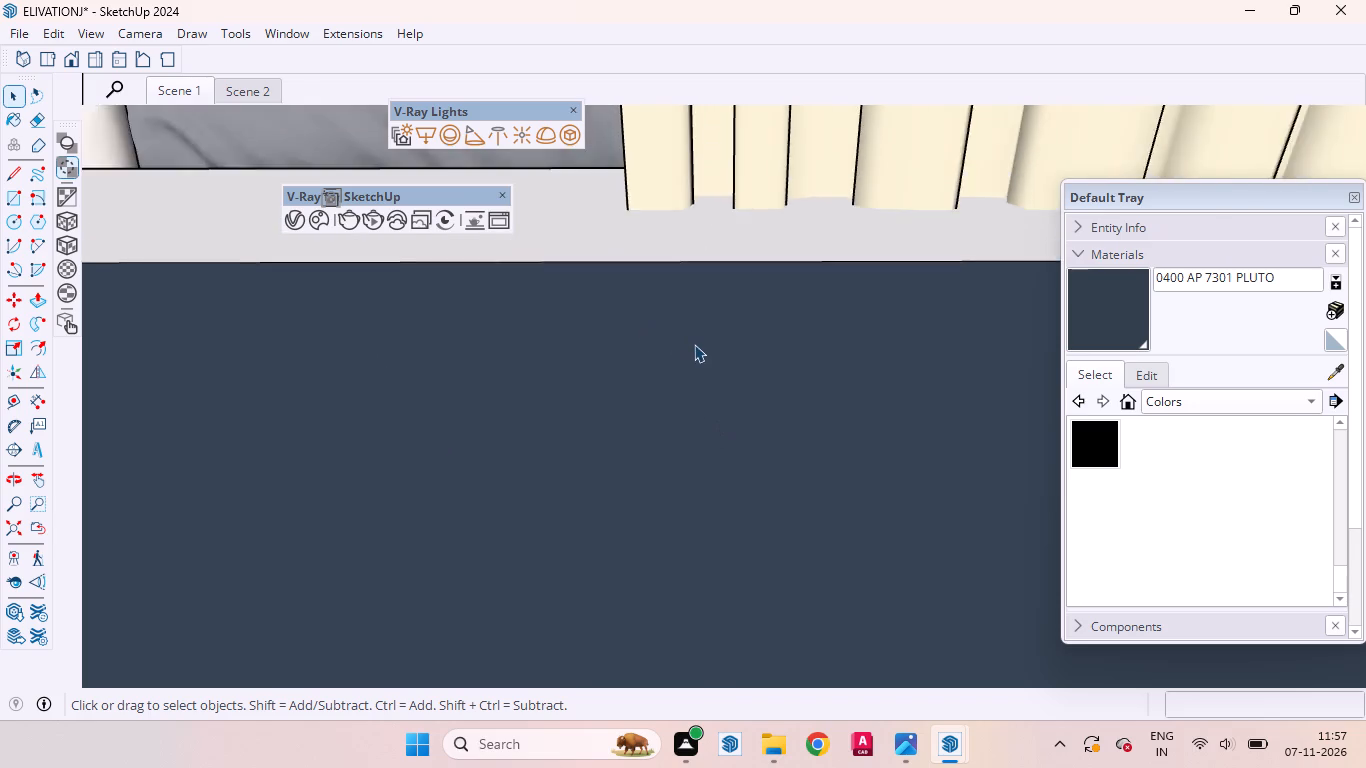
pyautogui.scroll(-17, 694, 344)
pyautogui.scroll(-17, 560, 468)
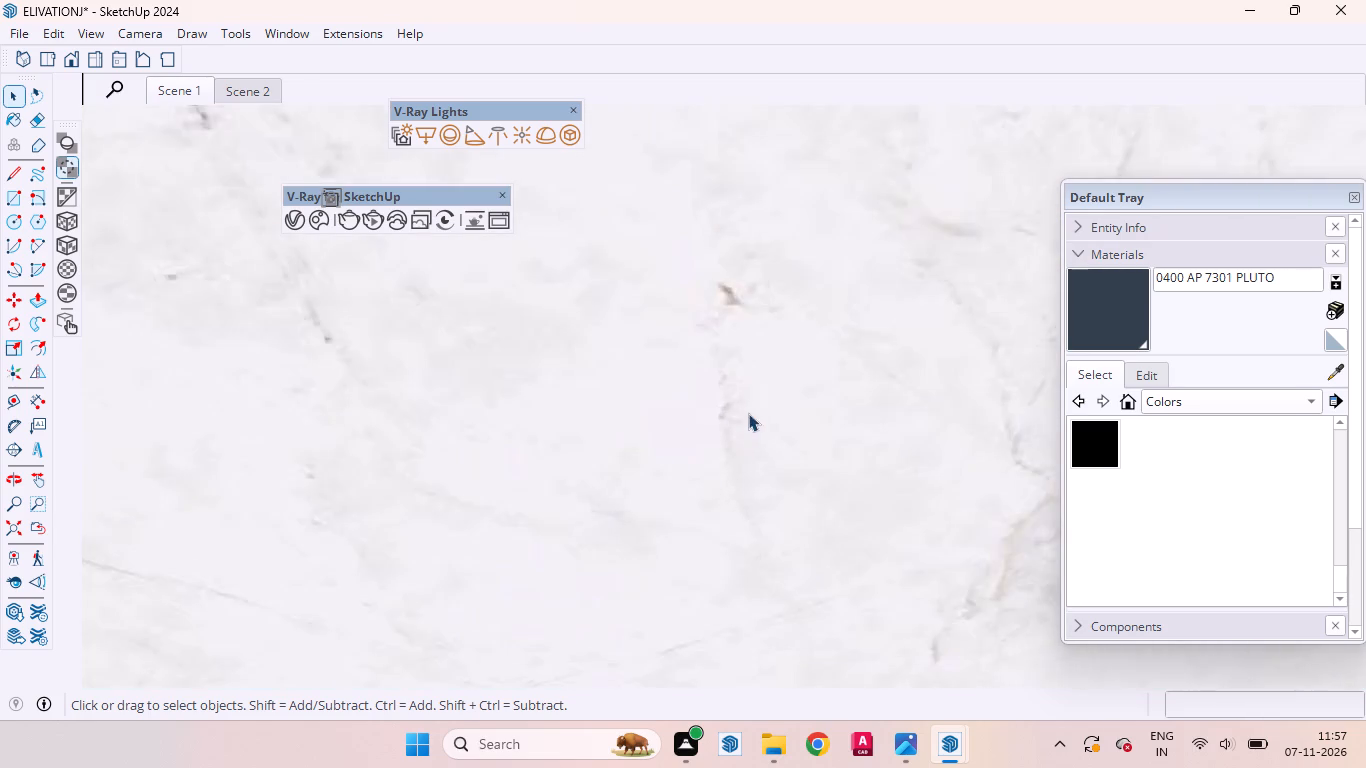
pyautogui.scroll(-14, 748, 413)
pyautogui.scroll(1, 850, 355)
pyautogui.scroll(-8, 854, 355)
pyautogui.scroll(1, 829, 319)
pyautogui.scroll(-17, 835, 319)
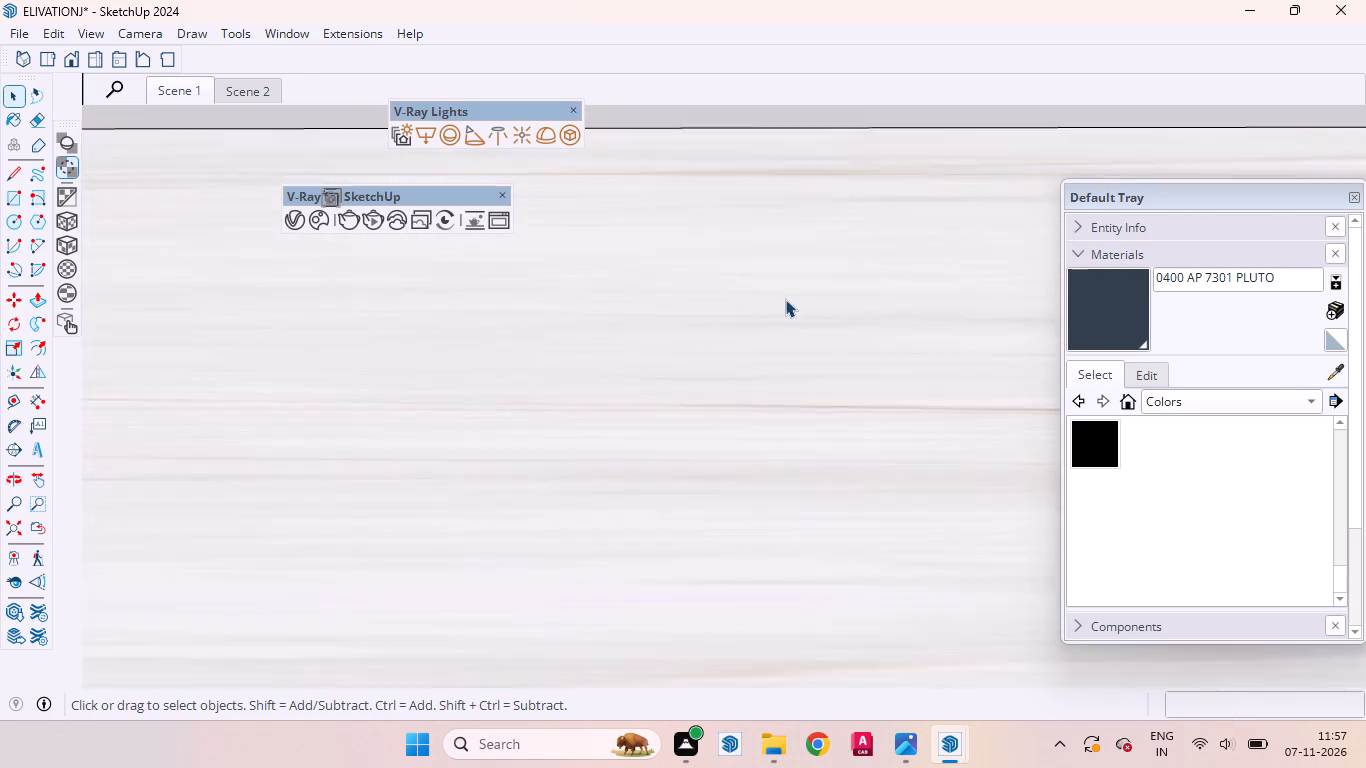
pyautogui.scroll(-20, 785, 299)
pyautogui.scroll(-11, 785, 299)
pyautogui.scroll(1, 859, 467)
pyautogui.scroll(-9, 859, 471)
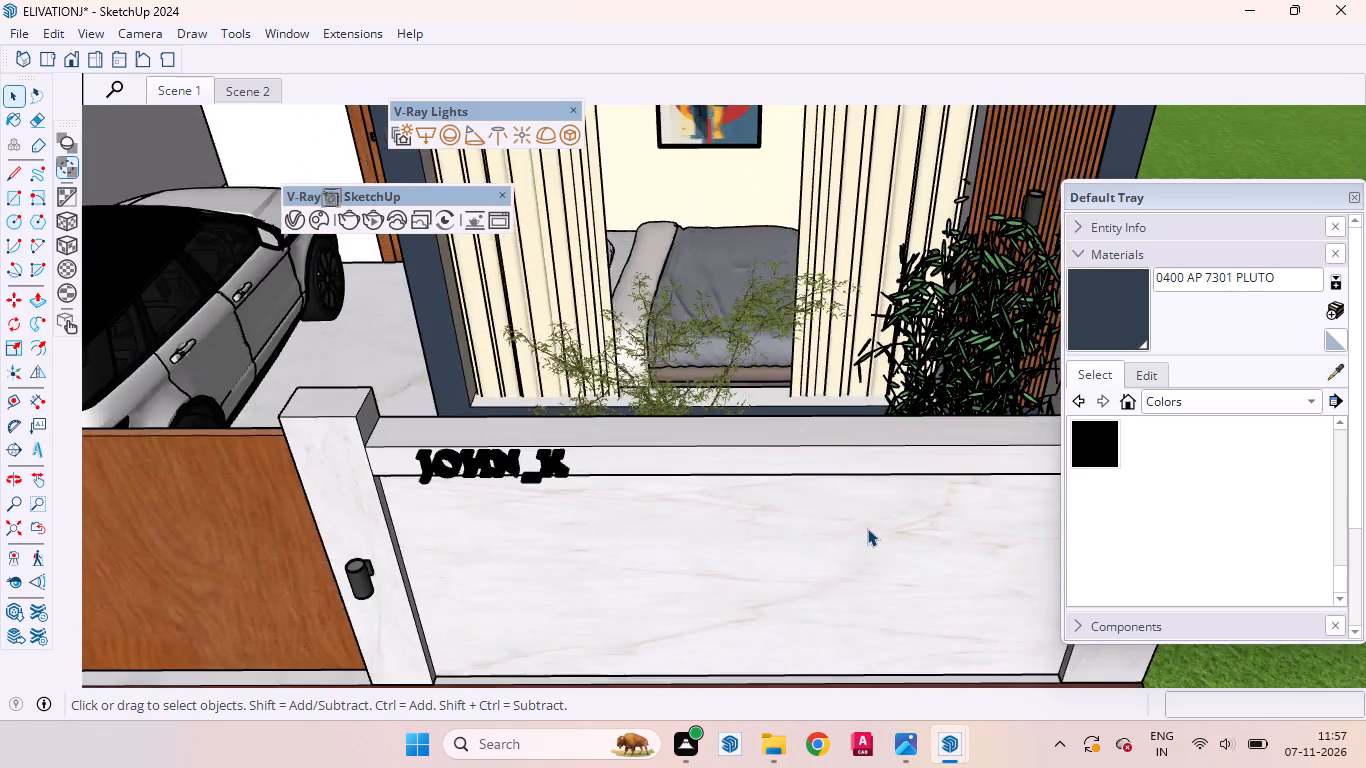
pyautogui.scroll(-5, 867, 528)
pyautogui.moveTo(783, 469); pyautogui.dragTo(846, 552, button='middle')
pyautogui.scroll(11, 846, 540)
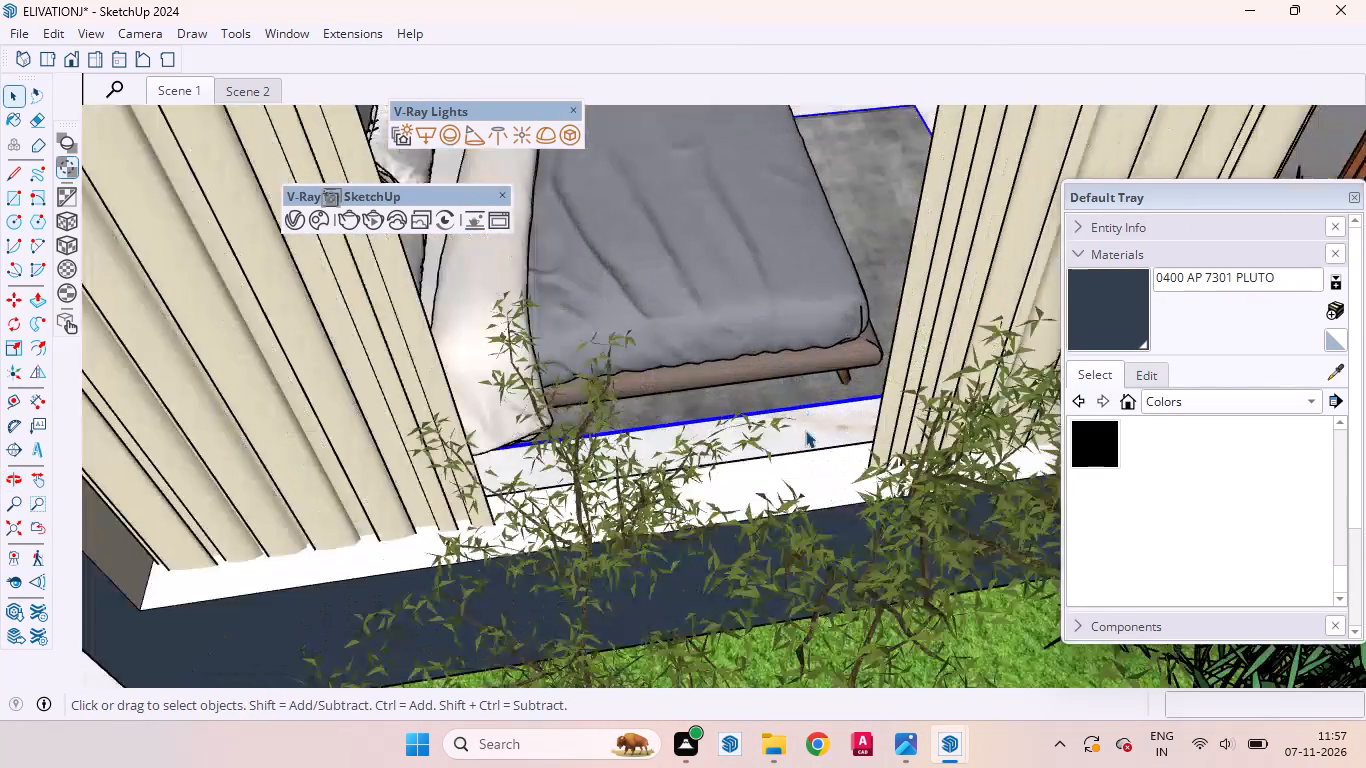
# Rotate the ground-floor bedroom's carpet 90° in the horizontal plane.
pyautogui.scroll(-19, 805, 430)
pyautogui.moveTo(808, 520); pyautogui.dragTo(733, 551, button='middle')
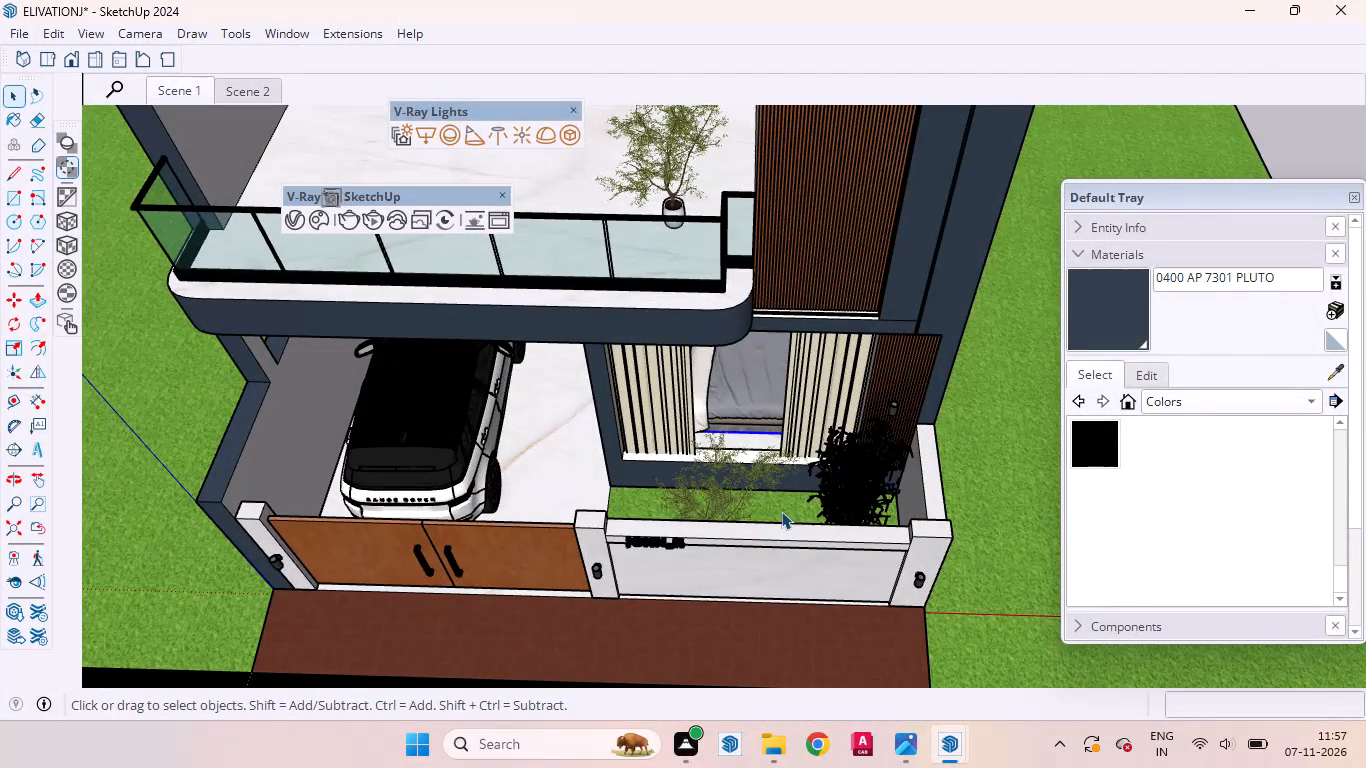
pyautogui.press('q')
pyautogui.scroll(2, 737, 456)
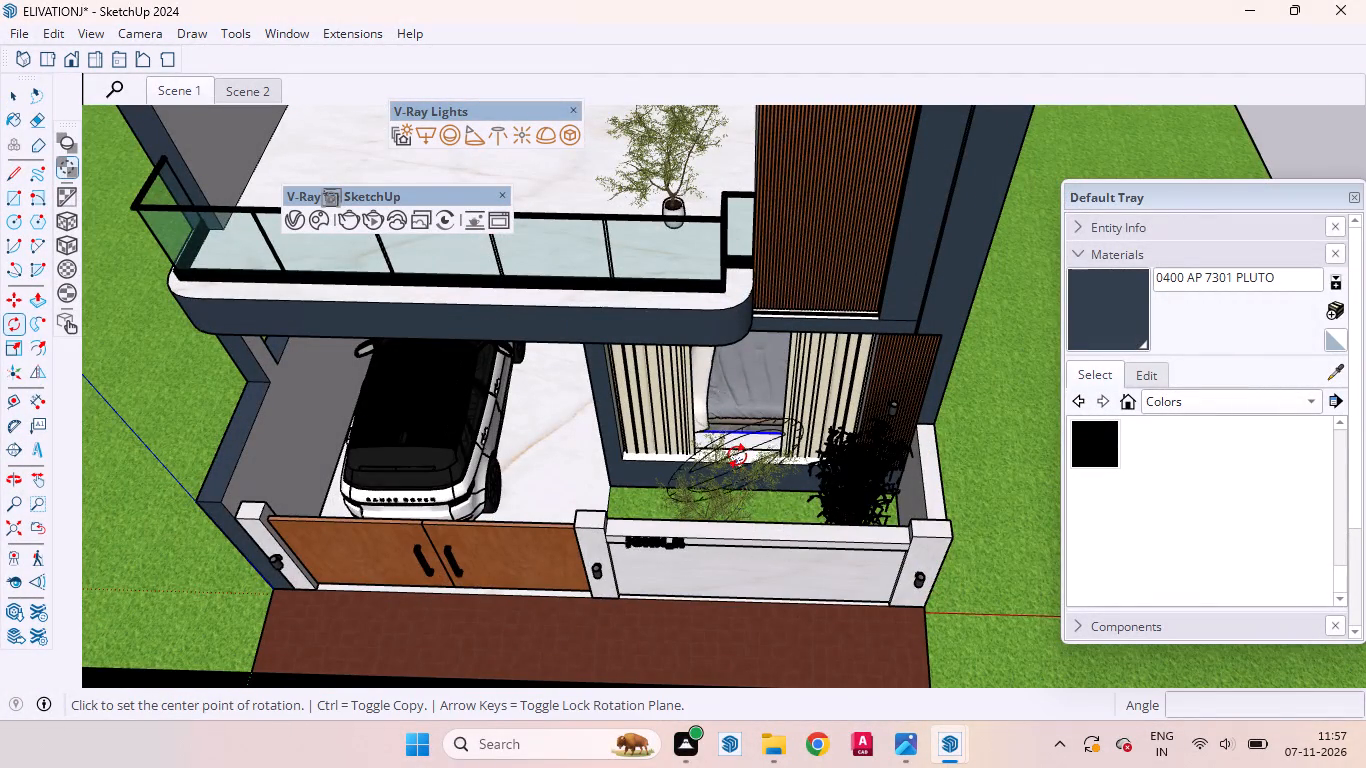
pyautogui.scroll(-10, 721, 443)
pyautogui.click(913, 453)
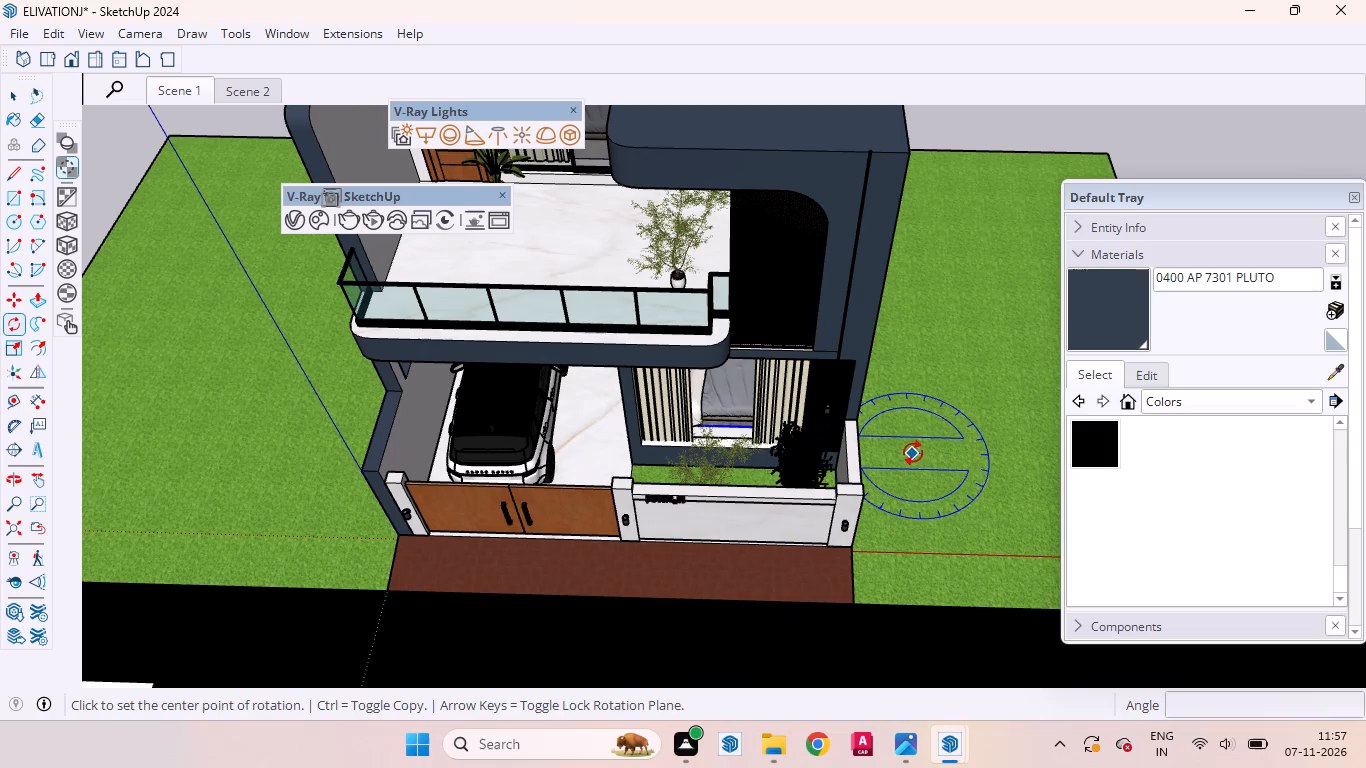
pyautogui.click(963, 452)
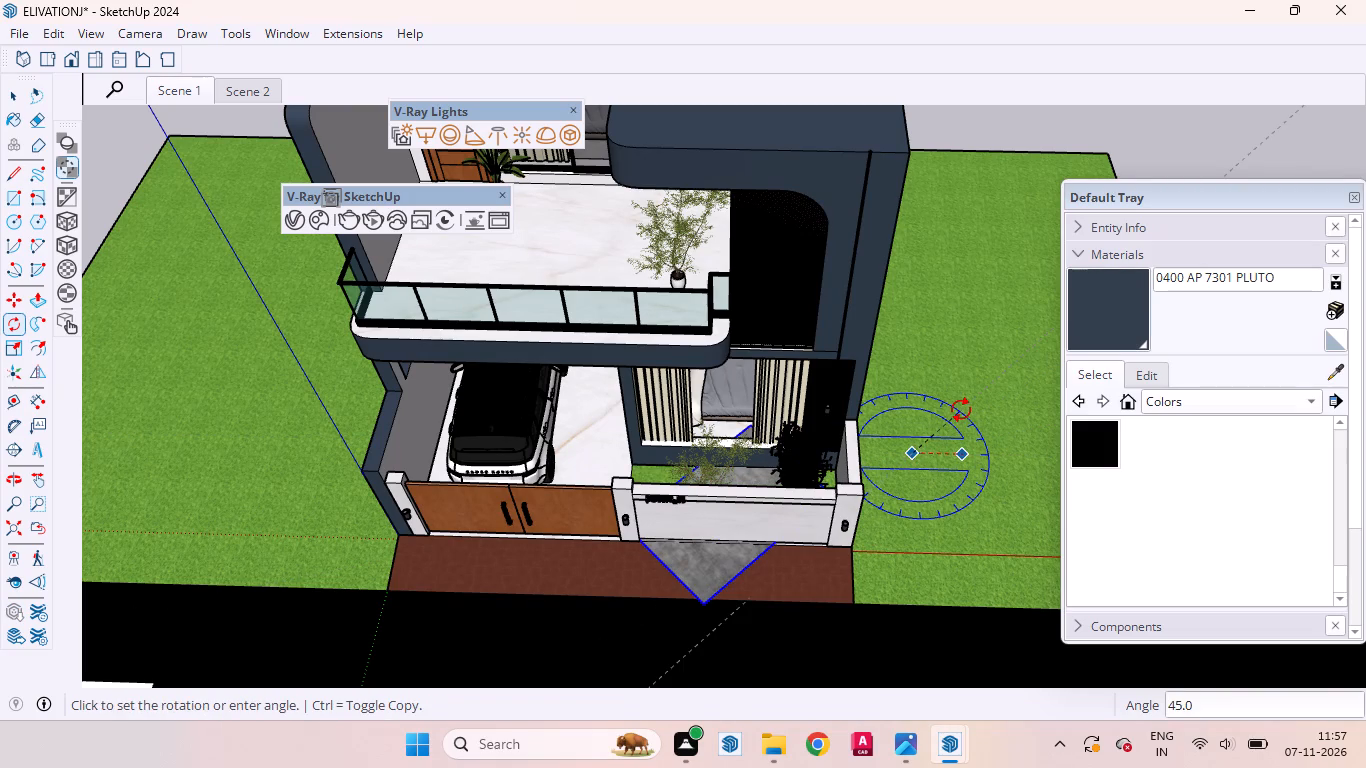
pyautogui.write('90')
pyautogui.press('Return')
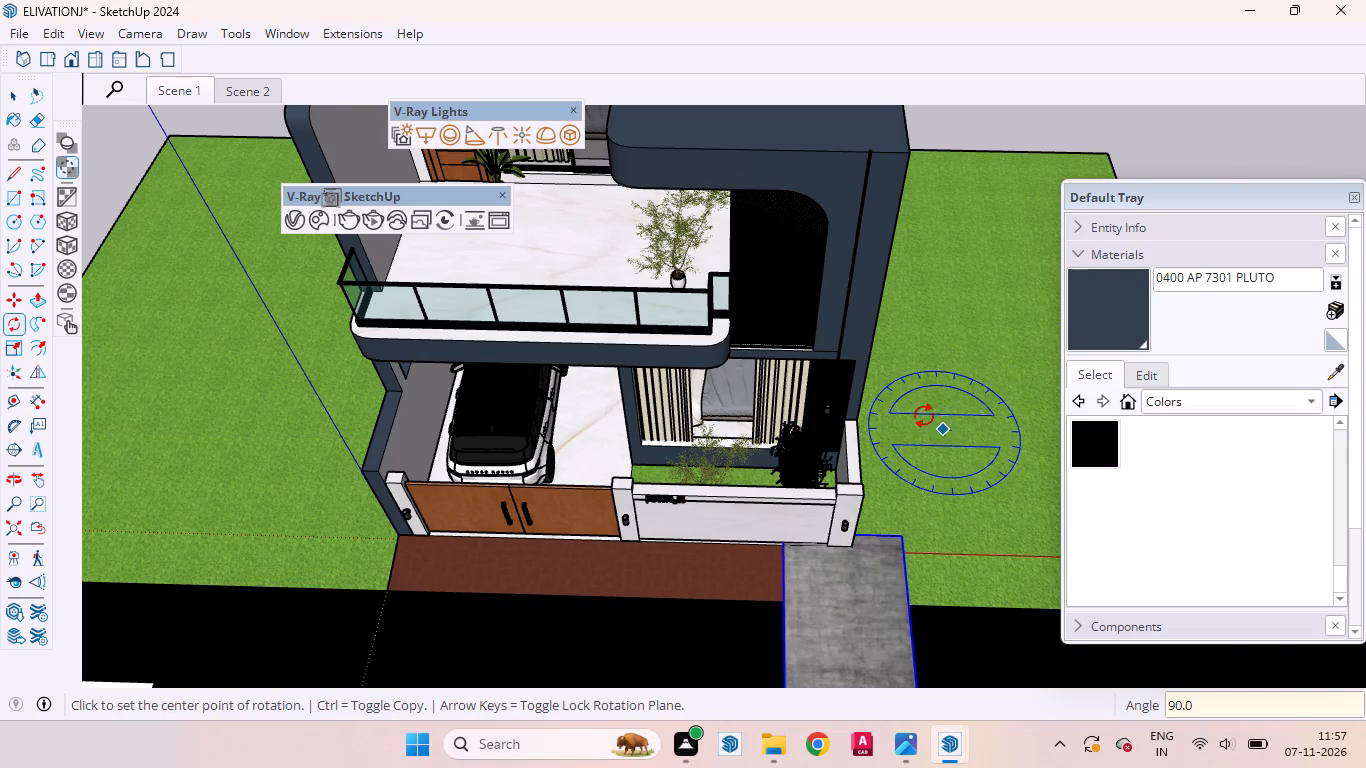
pyautogui.press('space')
# Move the rotated carpet about 3' 4" along the red axis so it lies in front of the ground-floor bedroom.
pyautogui.scroll(-5, 830, 261)
pyautogui.press('m')
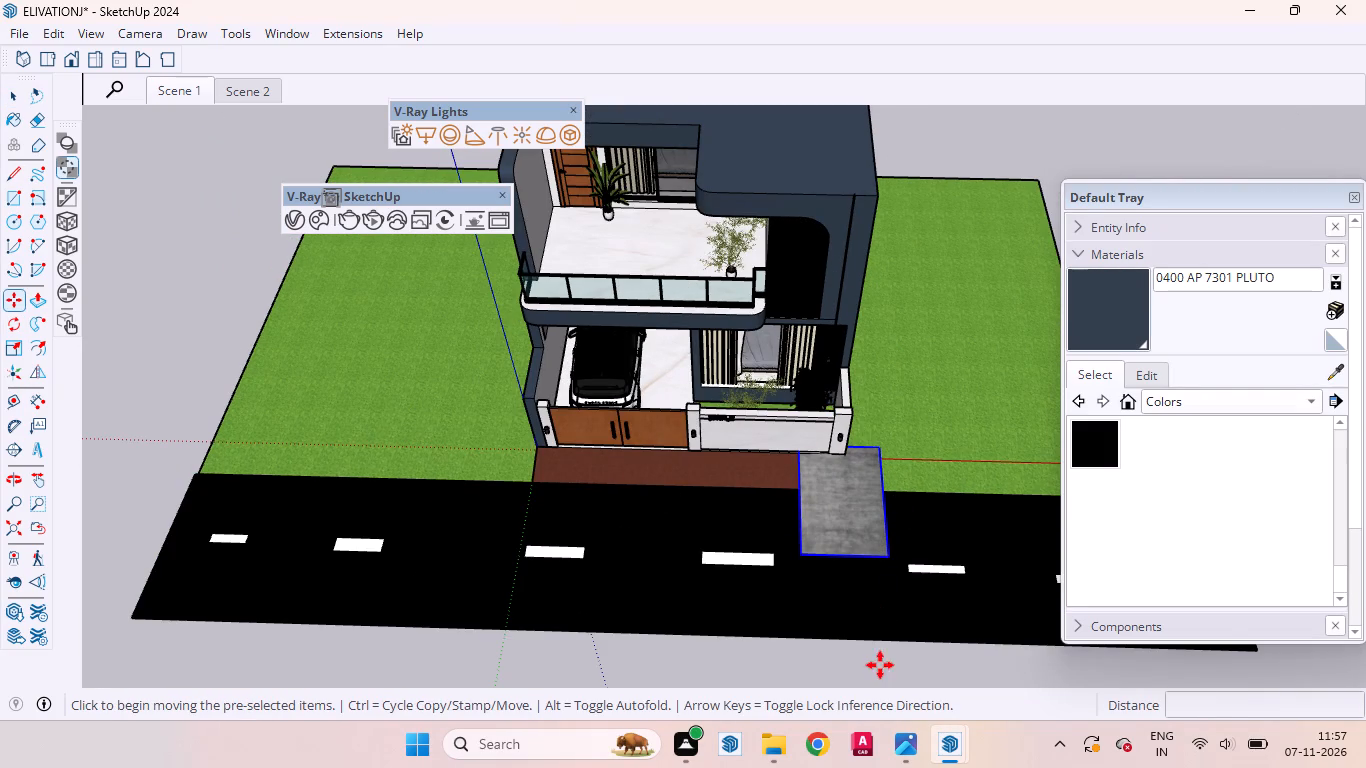
pyautogui.click(887, 627)
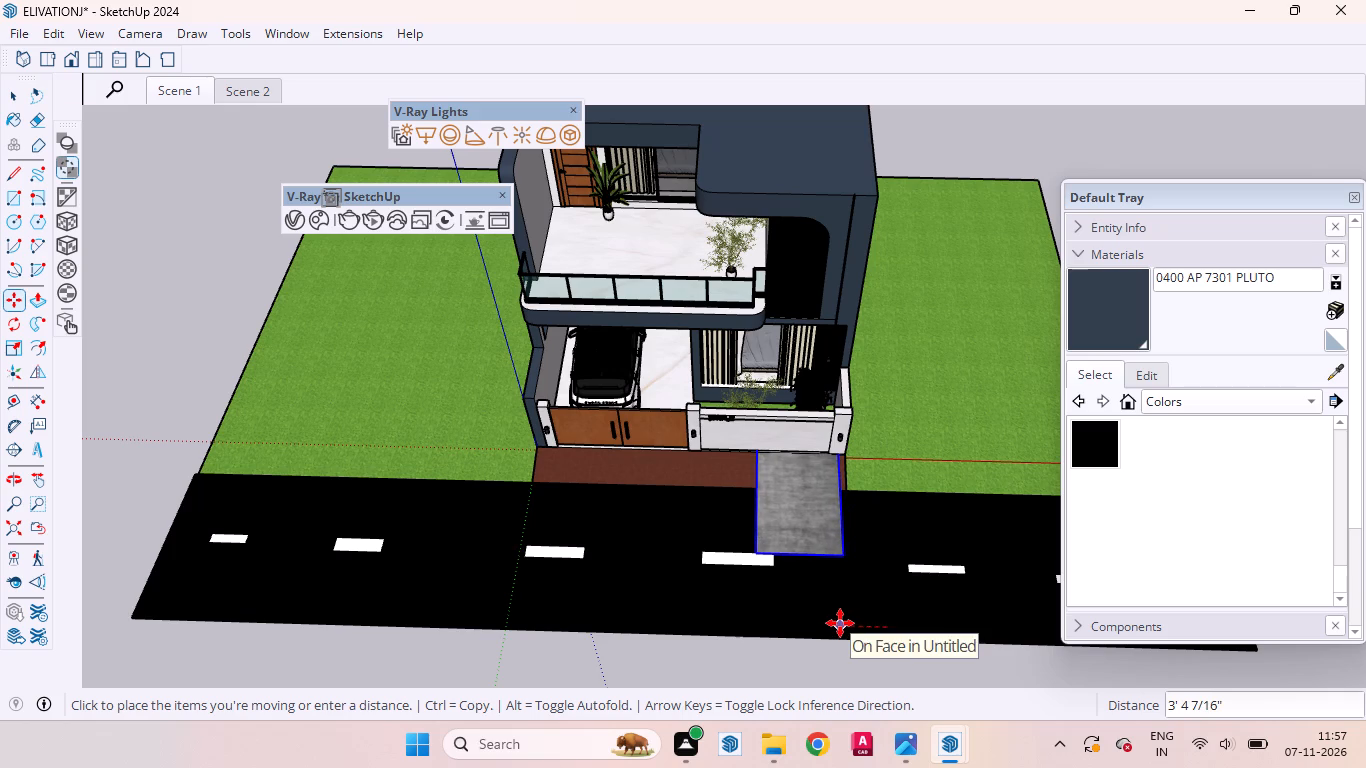
pyautogui.click(840, 623)
# Move the carpet about 13' 11 3/4" along the green axis from the road towards the ground-floor bedroom.
pyautogui.moveTo(853, 578); pyautogui.dragTo(346, 539, button='middle')
pyautogui.scroll(-4, 609, 382)
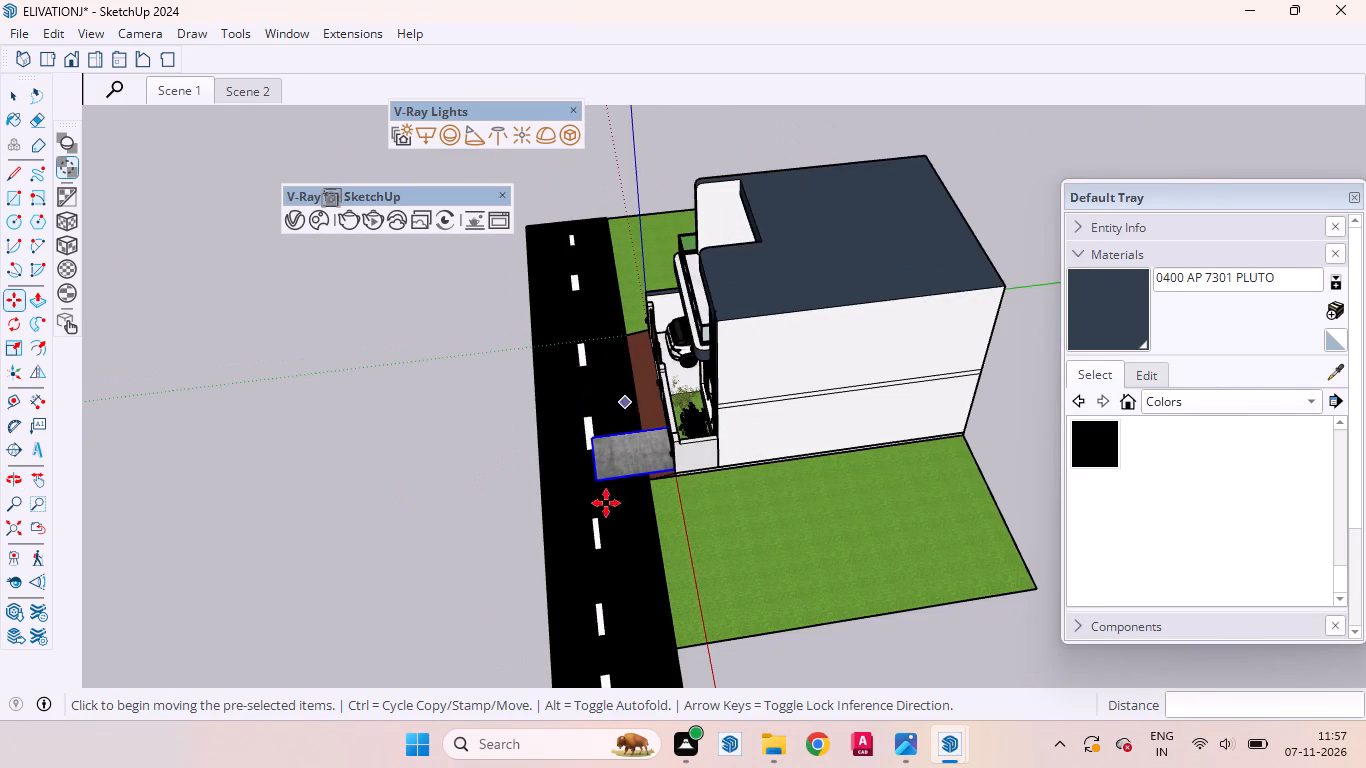
pyautogui.click(615, 536)
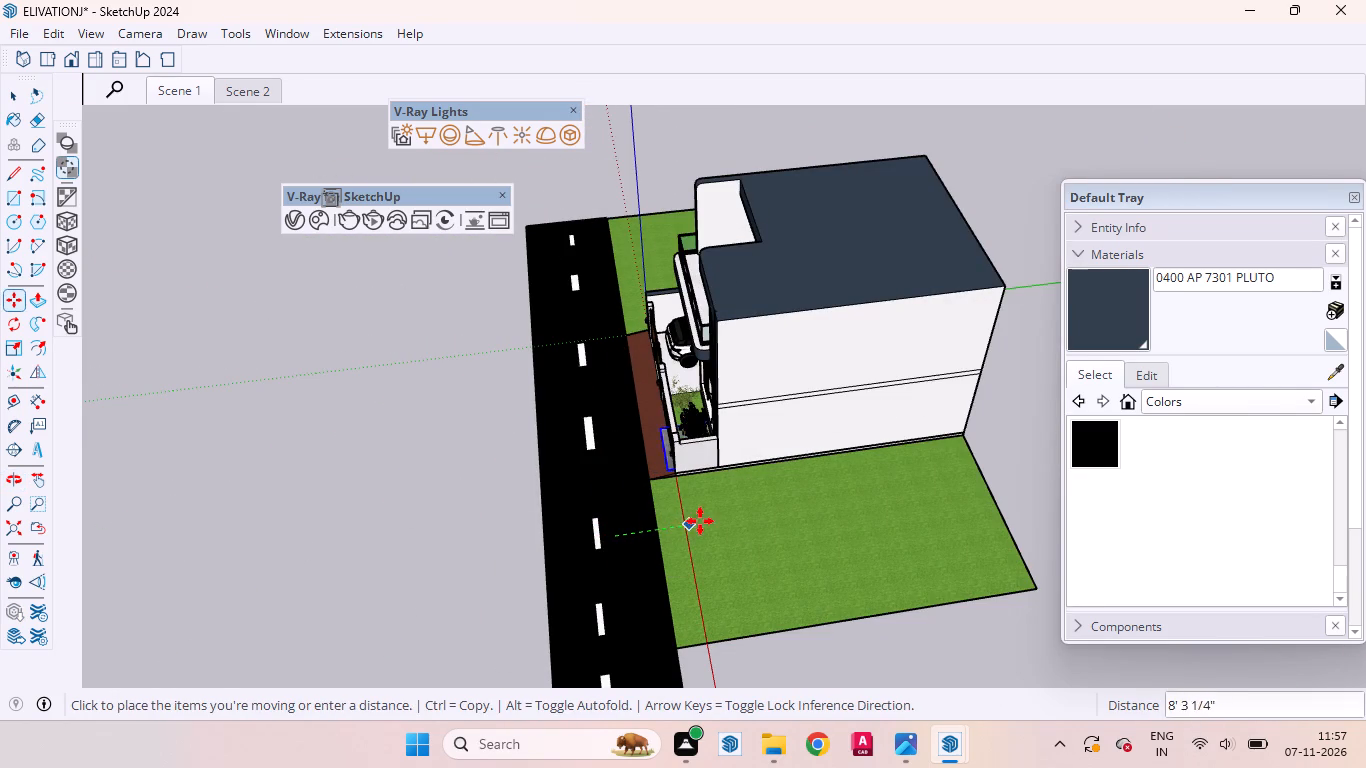
pyautogui.click(739, 510)
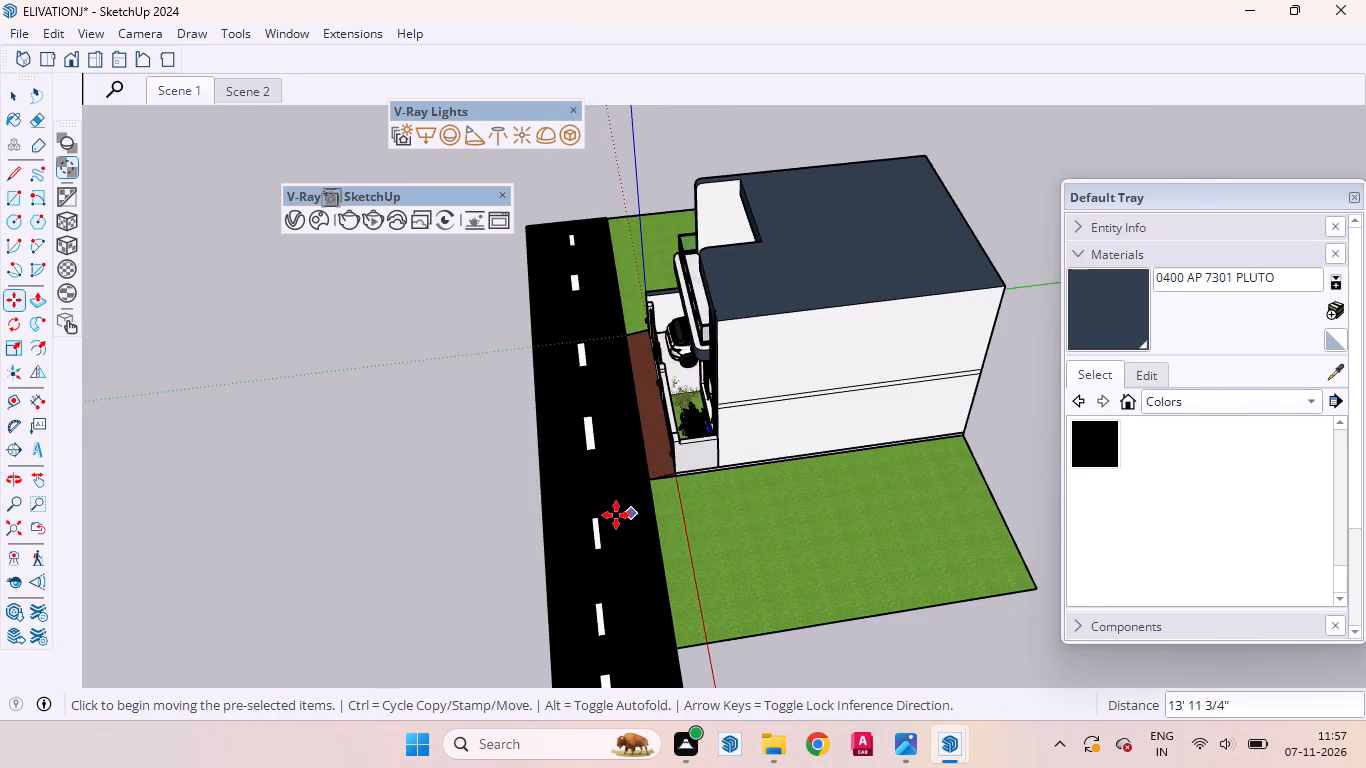
# Shift the carpet further back into the ground-floor bedroom, towards the area beneath the bed.
pyautogui.moveTo(623, 519); pyautogui.dragTo(1198, 514, button='middle')
pyautogui.scroll(11, 884, 424)
pyautogui.moveTo(667, 437); pyautogui.dragTo(880, 431, button='middle')
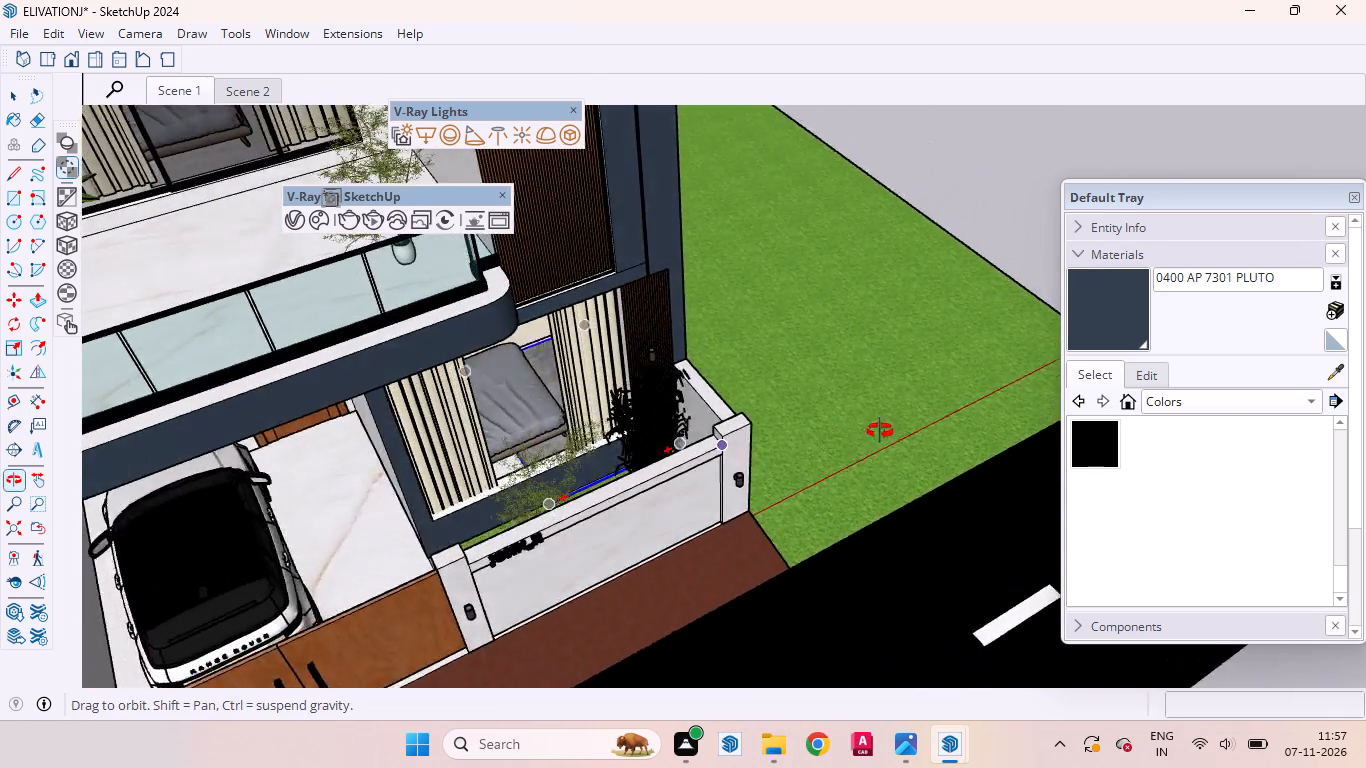
pyautogui.moveTo(880, 431); pyautogui.dragTo(133, 408, button='middle')
pyautogui.scroll(1, 133, 408)
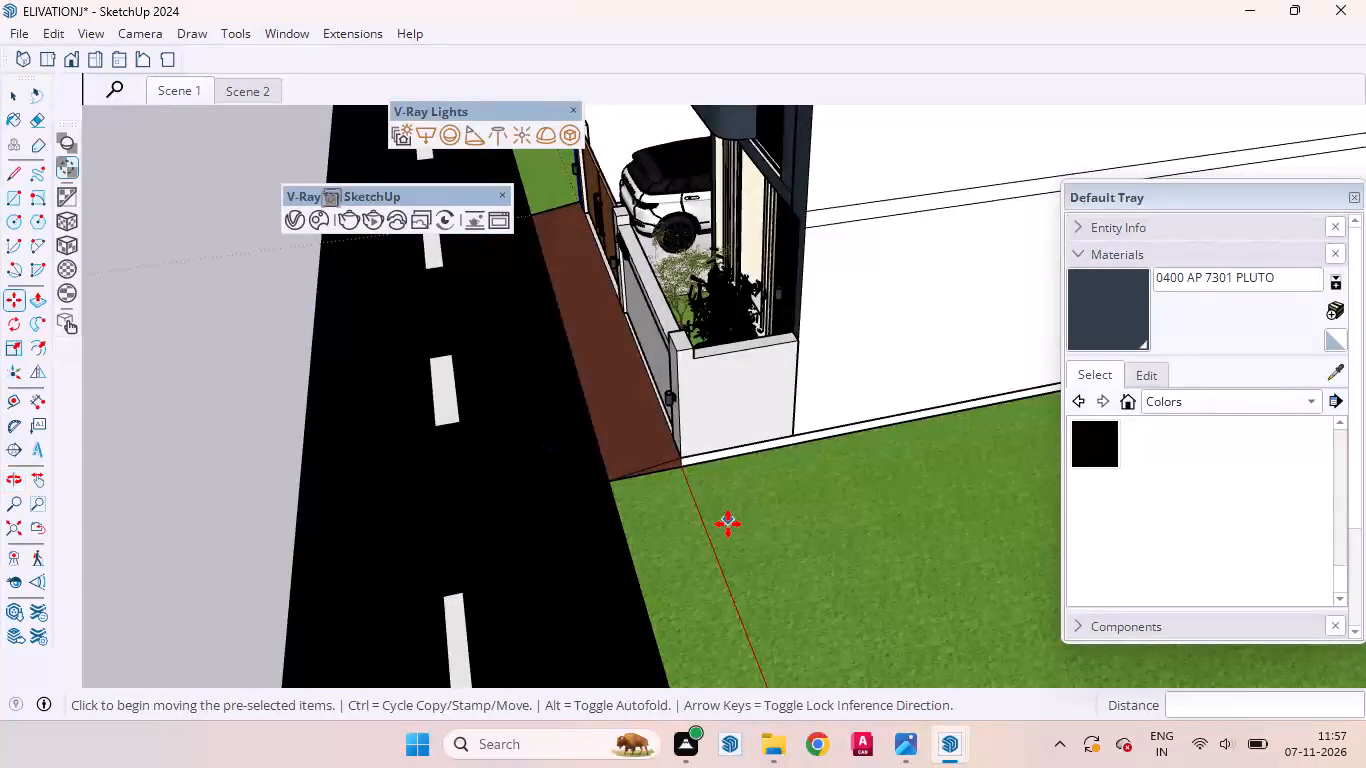
pyautogui.click(728, 524)
pyautogui.click(770, 510)
pyautogui.moveTo(643, 510); pyautogui.dragTo(1178, 539, button='middle')
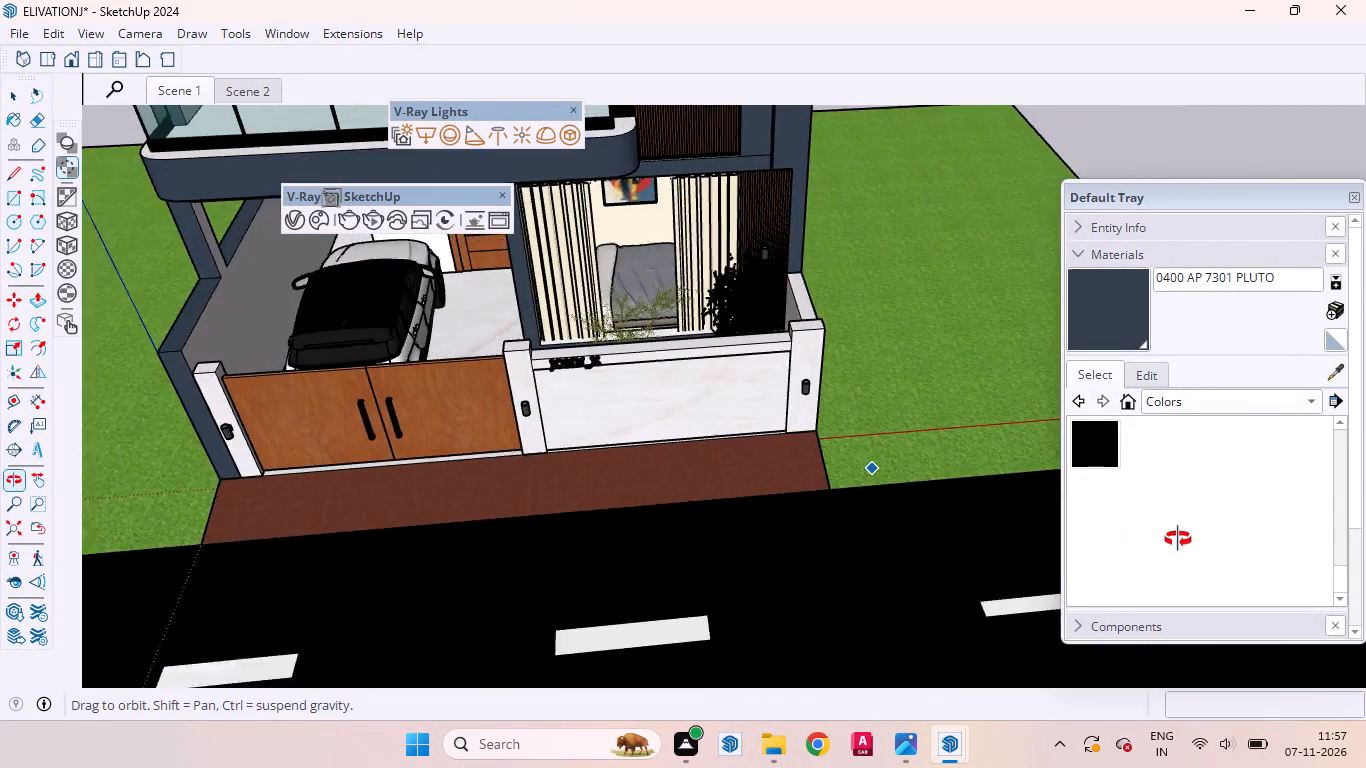
pyautogui.moveTo(1178, 539); pyautogui.dragTo(1179, 540, button='middle')
pyautogui.scroll(7, 827, 373)
pyautogui.moveTo(651, 358); pyautogui.dragTo(888, 486, button='middle')
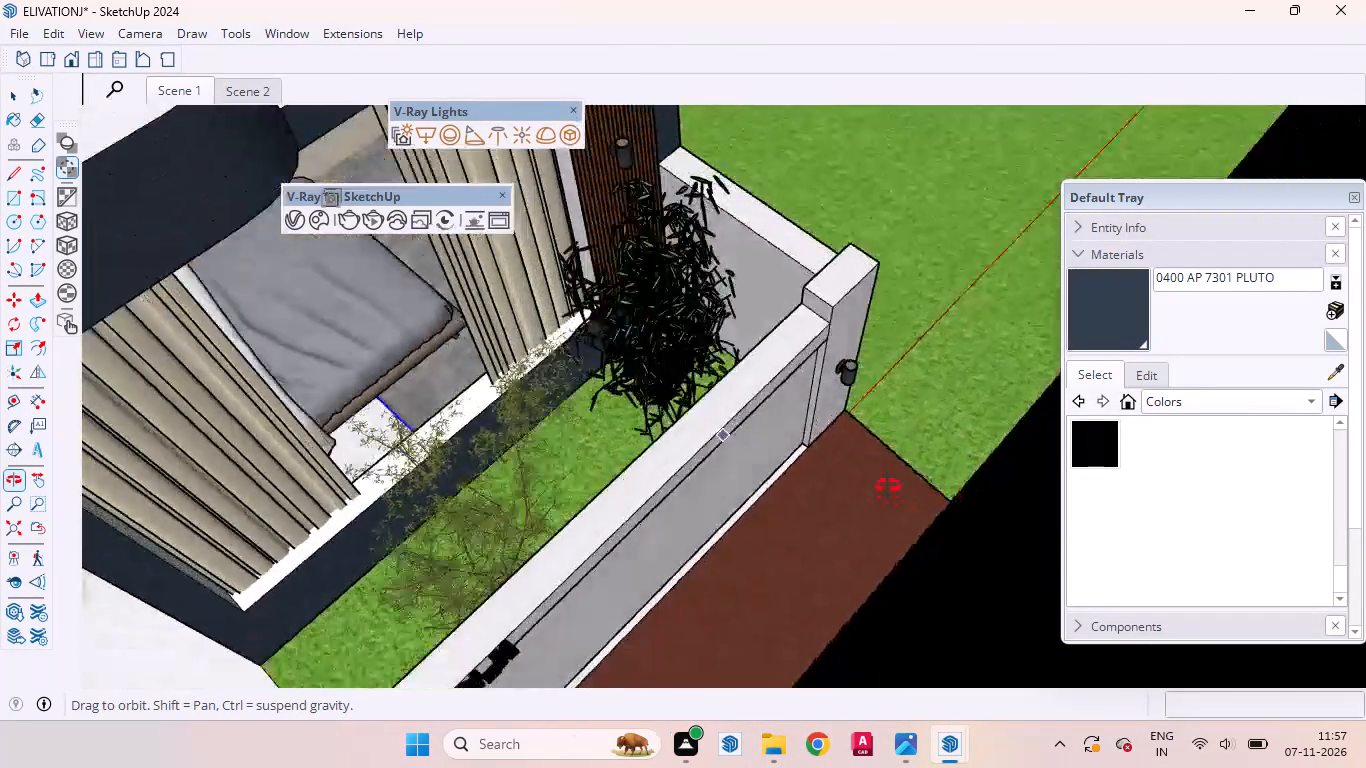
# Examine the carpet's position beneath the bed in the ground-floor bedroom from several angles.
pyautogui.moveTo(888, 486); pyautogui.dragTo(648, 389, button='middle')
pyautogui.press('space')
pyautogui.scroll(-9, 727, 346)
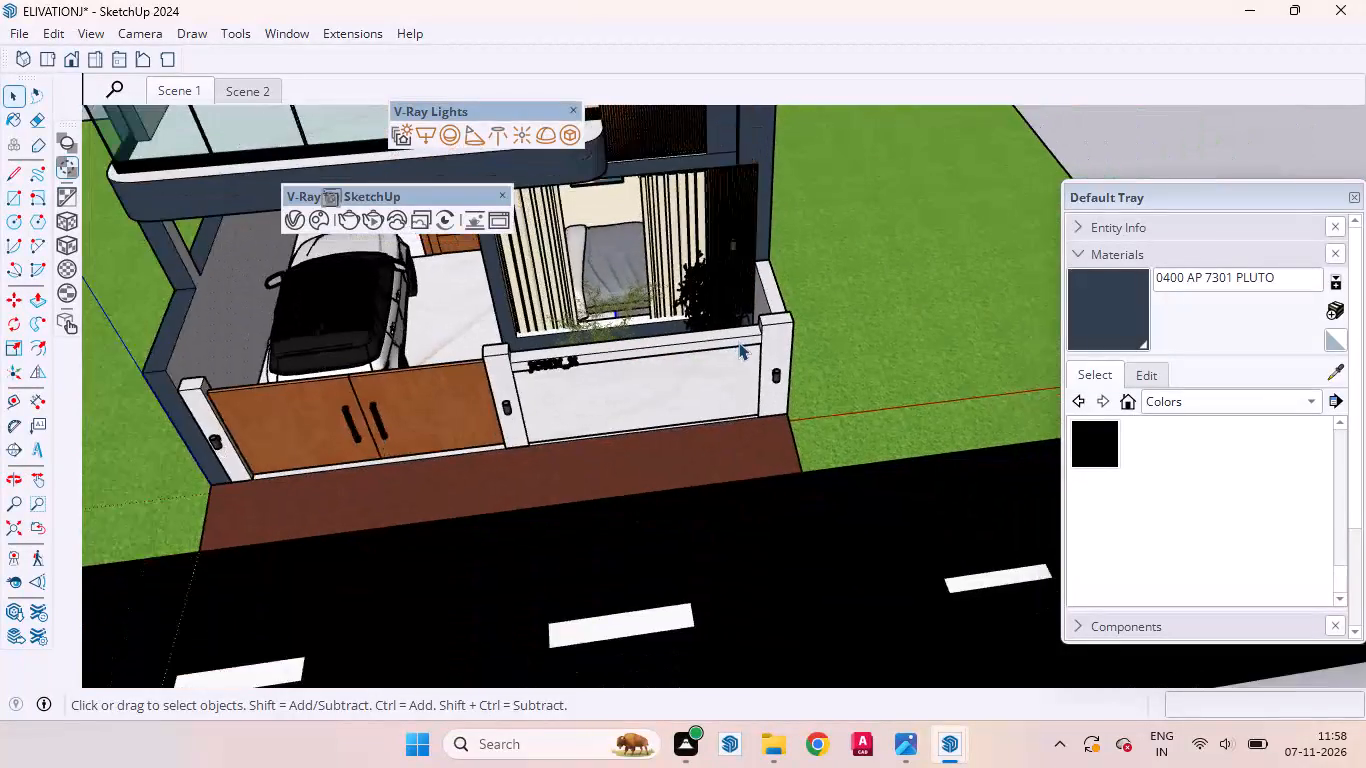
pyautogui.scroll(-4, 727, 333)
pyautogui.moveTo(596, 312); pyautogui.dragTo(689, 281, button='middle')
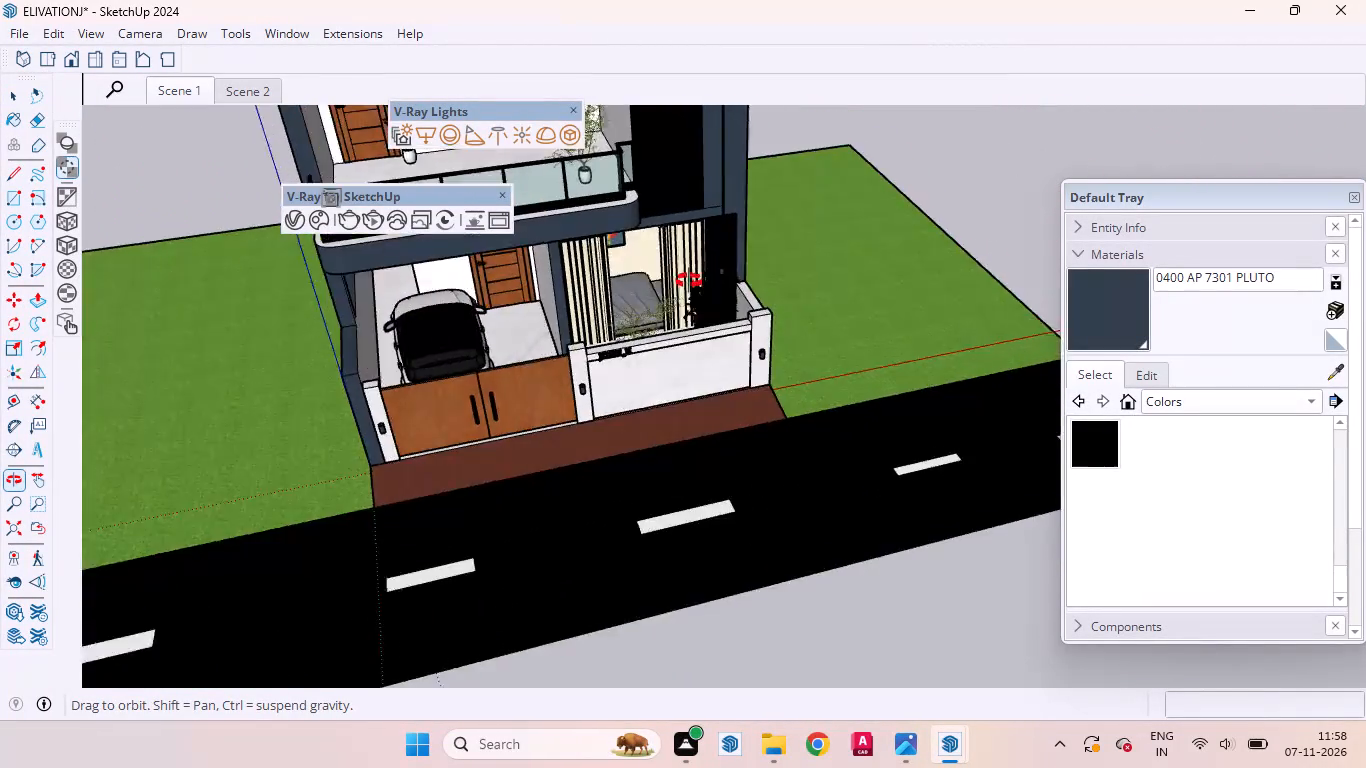
pyautogui.moveTo(689, 281); pyautogui.dragTo(761, 325, button='middle')
pyautogui.scroll(13, 623, 310)
pyautogui.scroll(-1, 639, 272)
pyautogui.scroll(2, 639, 272)
pyautogui.scroll(-1, 687, 312)
pyautogui.moveTo(690, 316); pyautogui.dragTo(851, 314, button='middle')
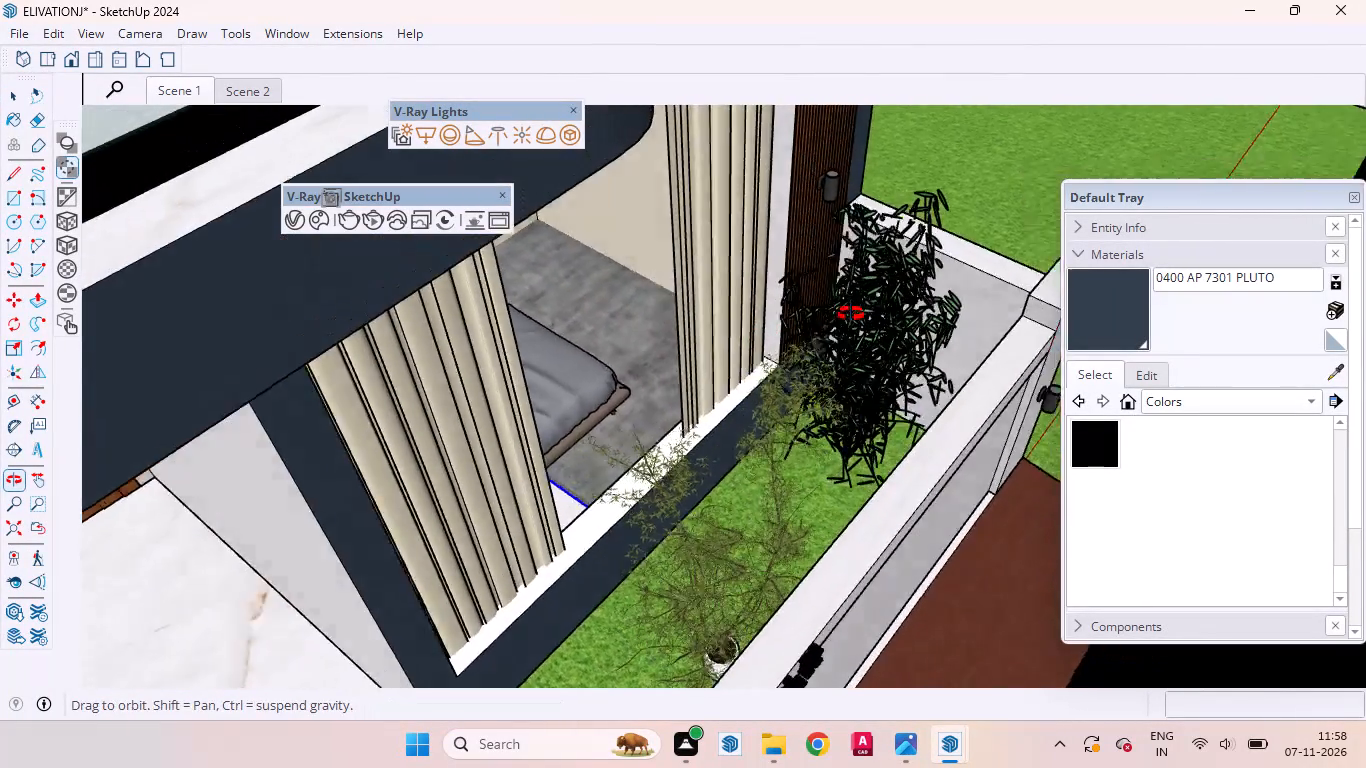
pyautogui.moveTo(851, 314); pyautogui.dragTo(725, 317, button='middle')
pyautogui.scroll(17, 637, 298)
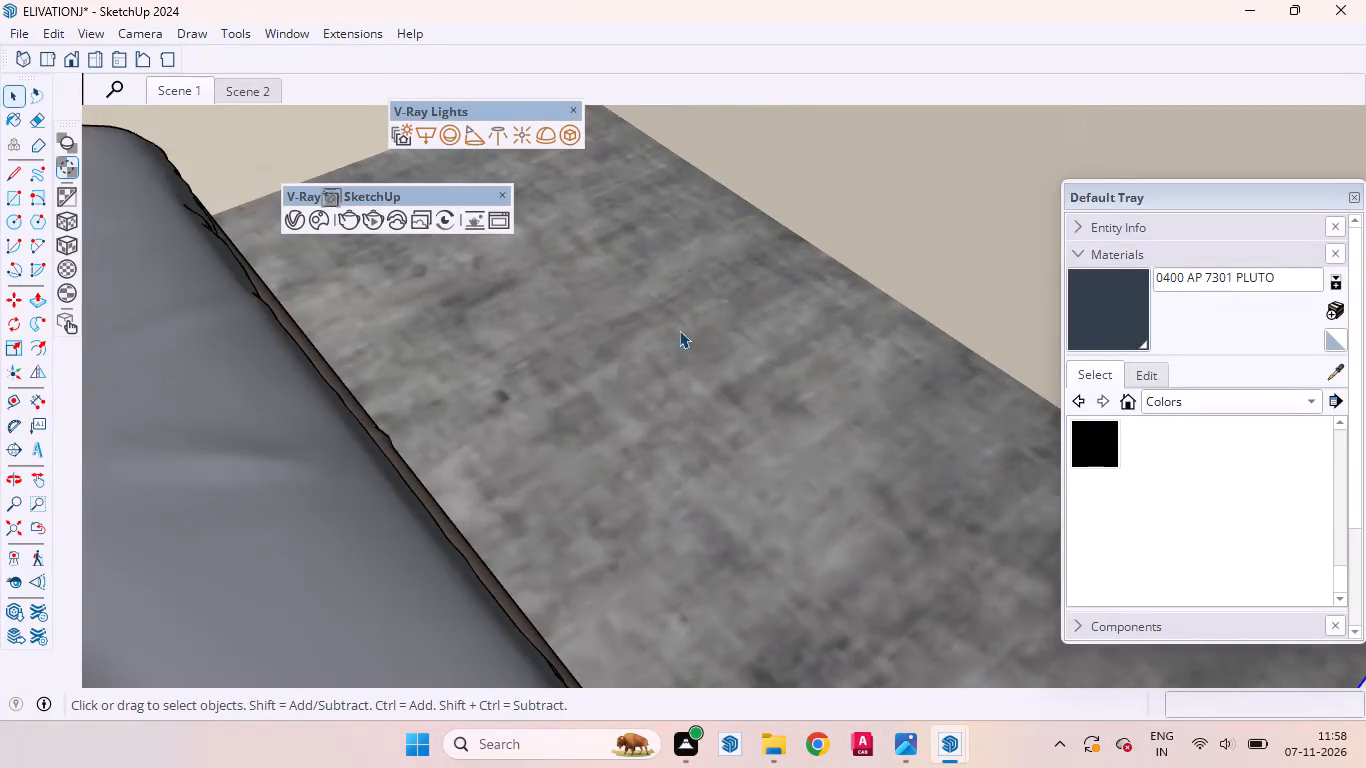
pyautogui.moveTo(684, 348); pyautogui.dragTo(505, 474, button='middle')
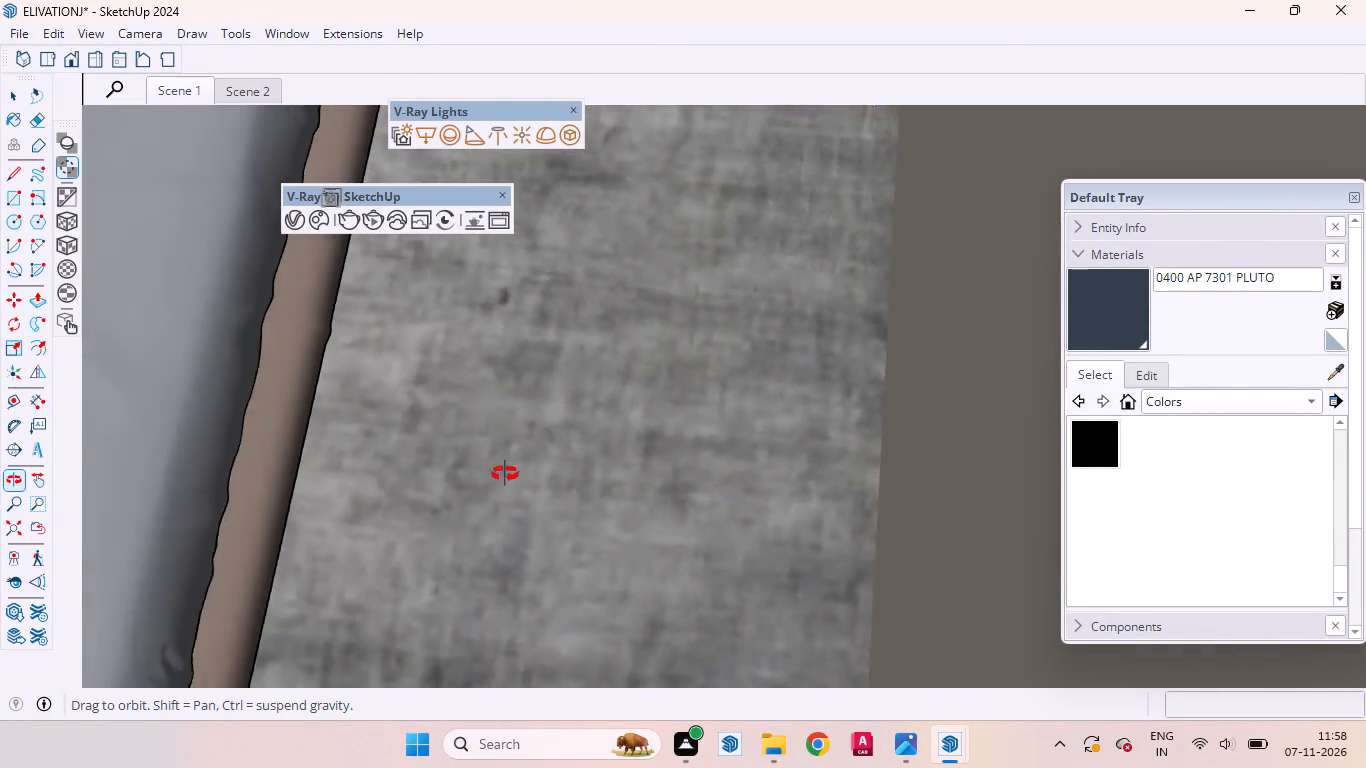
pyautogui.moveTo(505, 474); pyautogui.dragTo(523, 455, button='middle')
pyautogui.scroll(1, 523, 455)
pyautogui.scroll(-15, 600, 353)
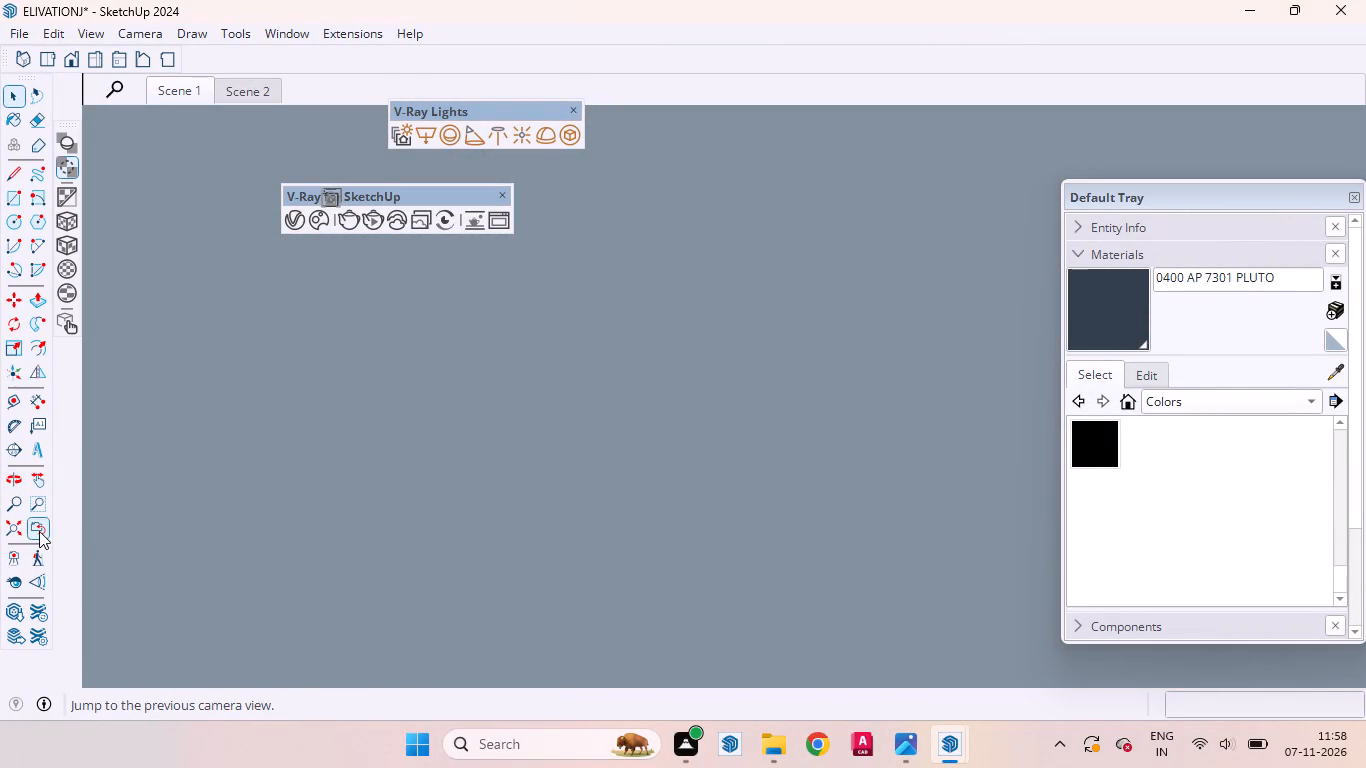
# Restore the Scene 1 front view of the house and clear the selection.
pyautogui.click(39, 527)
pyautogui.scroll(-14, 467, 524)
pyautogui.scroll(-4, 574, 286)
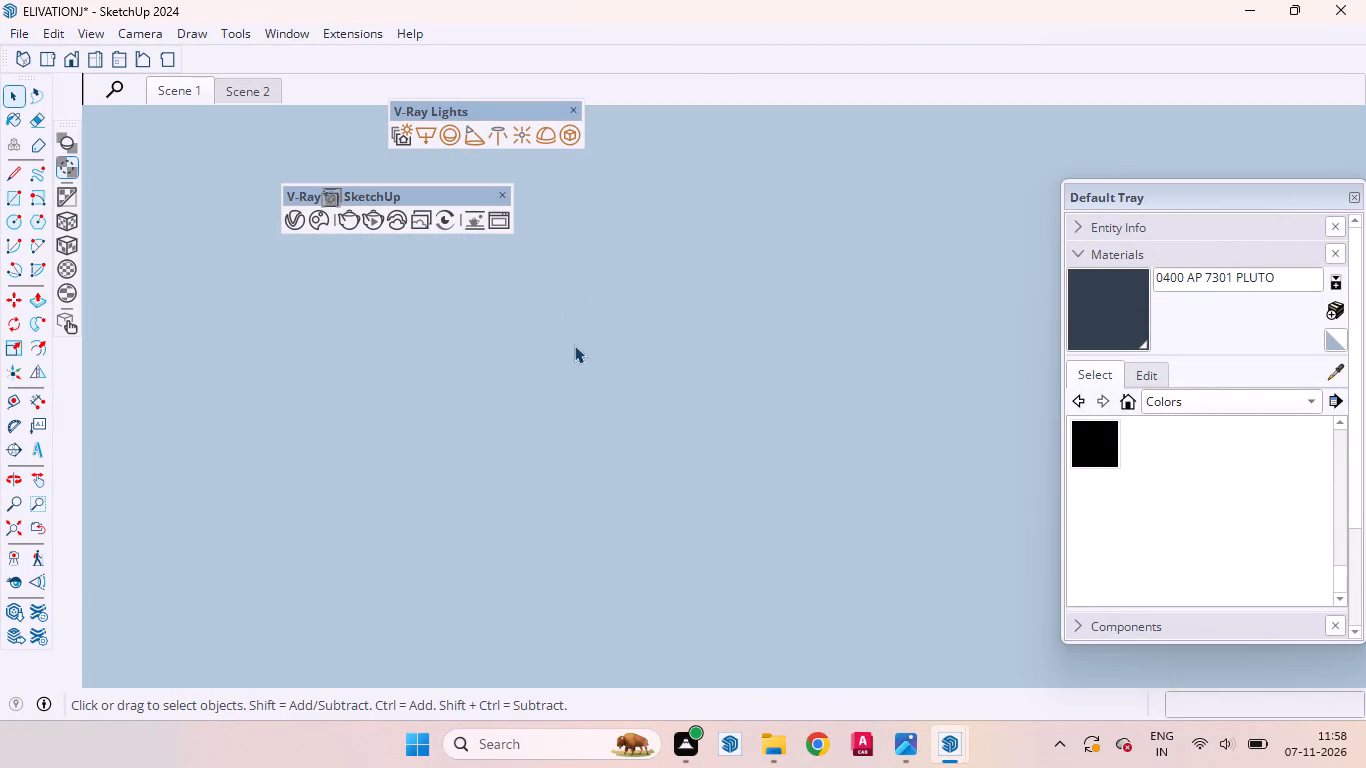
pyautogui.scroll(-13, 574, 345)
pyautogui.click(186, 91)
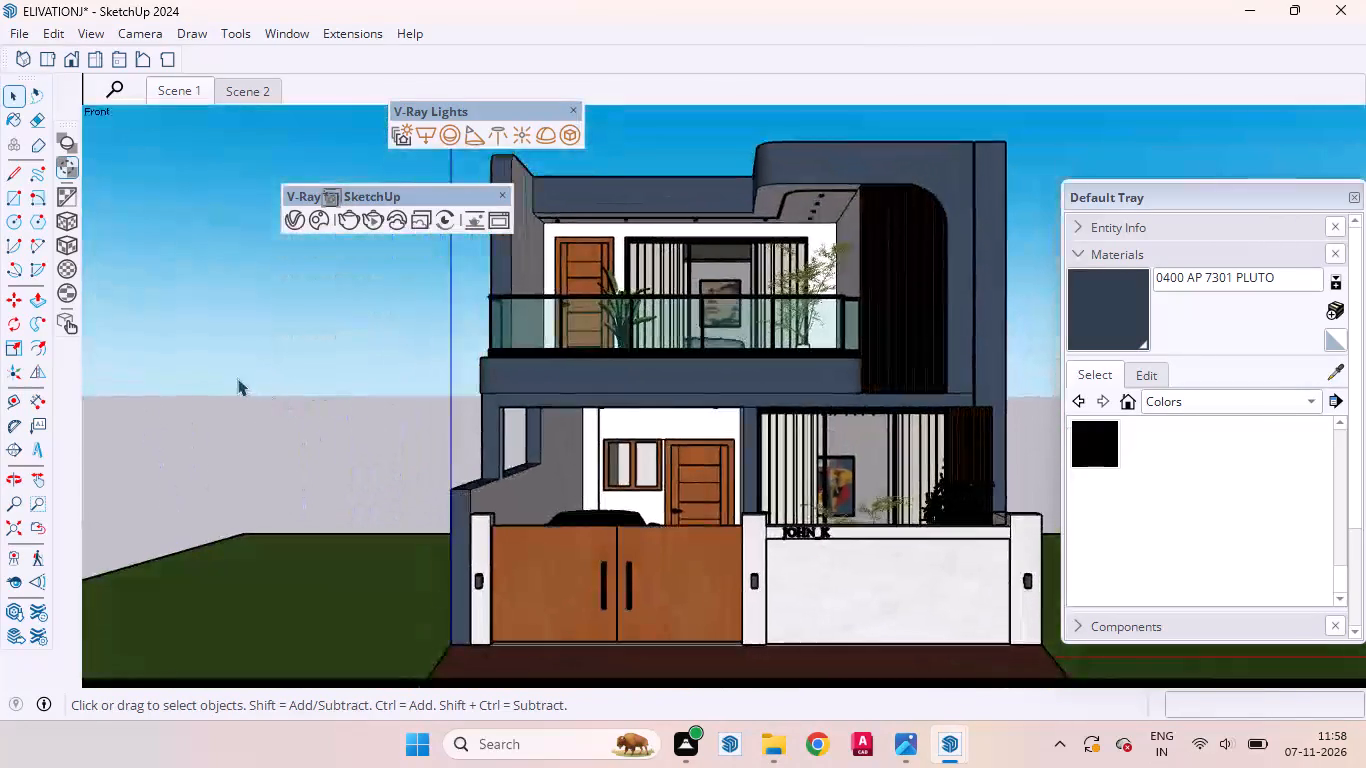
pyautogui.click(237, 378)
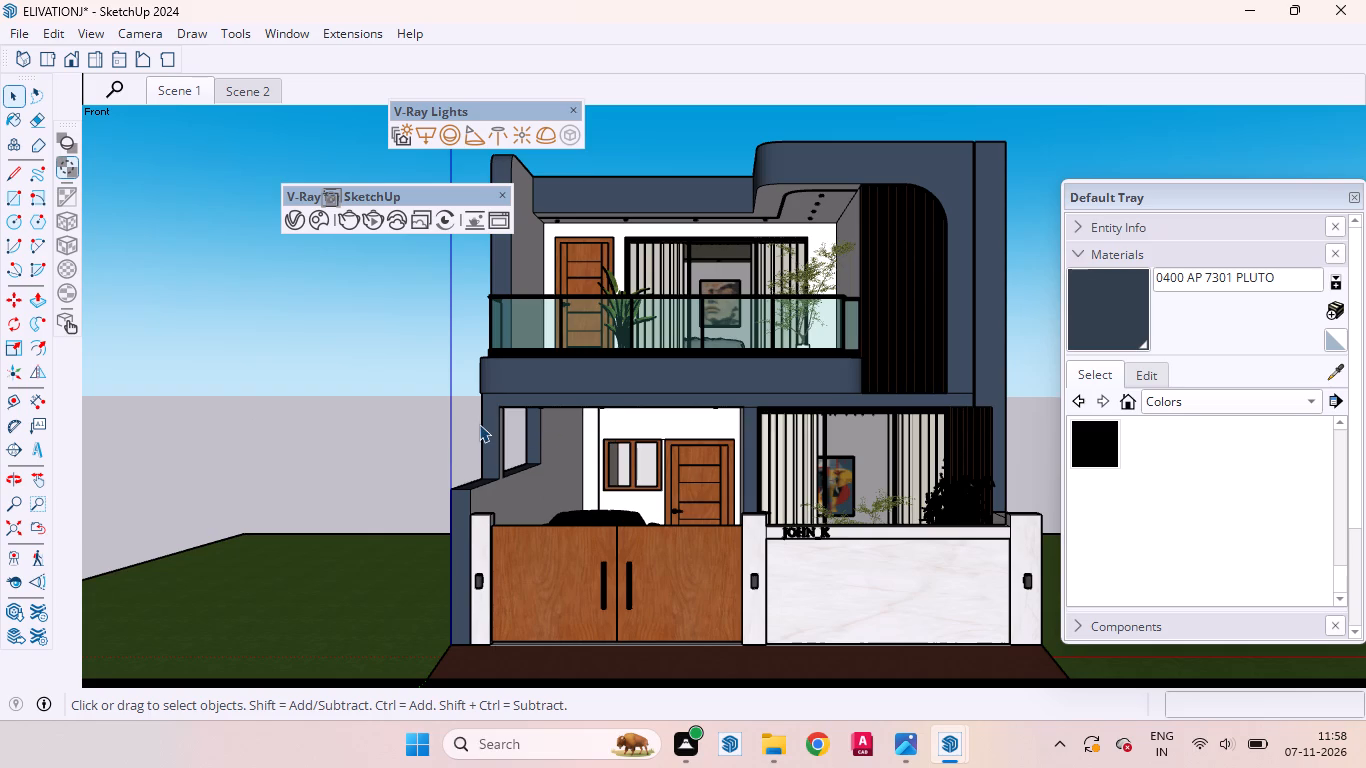
# Save the front elevation render from the V-Ray Frame Buffer as PNG image ELIVATIONJ in Documents, and close the frame buffer.
pyautogui.click(940, 751)
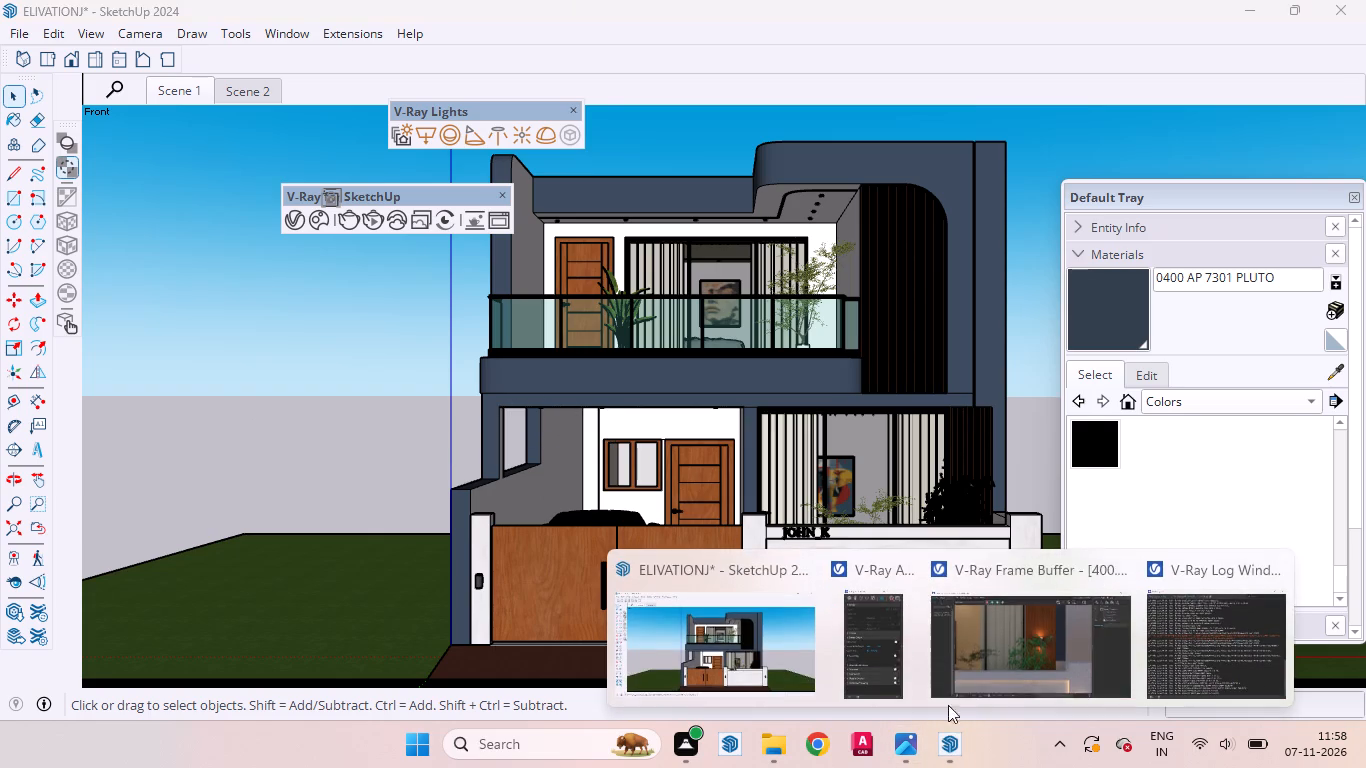
pyautogui.click(985, 669)
pyautogui.scroll(-2, 891, 520)
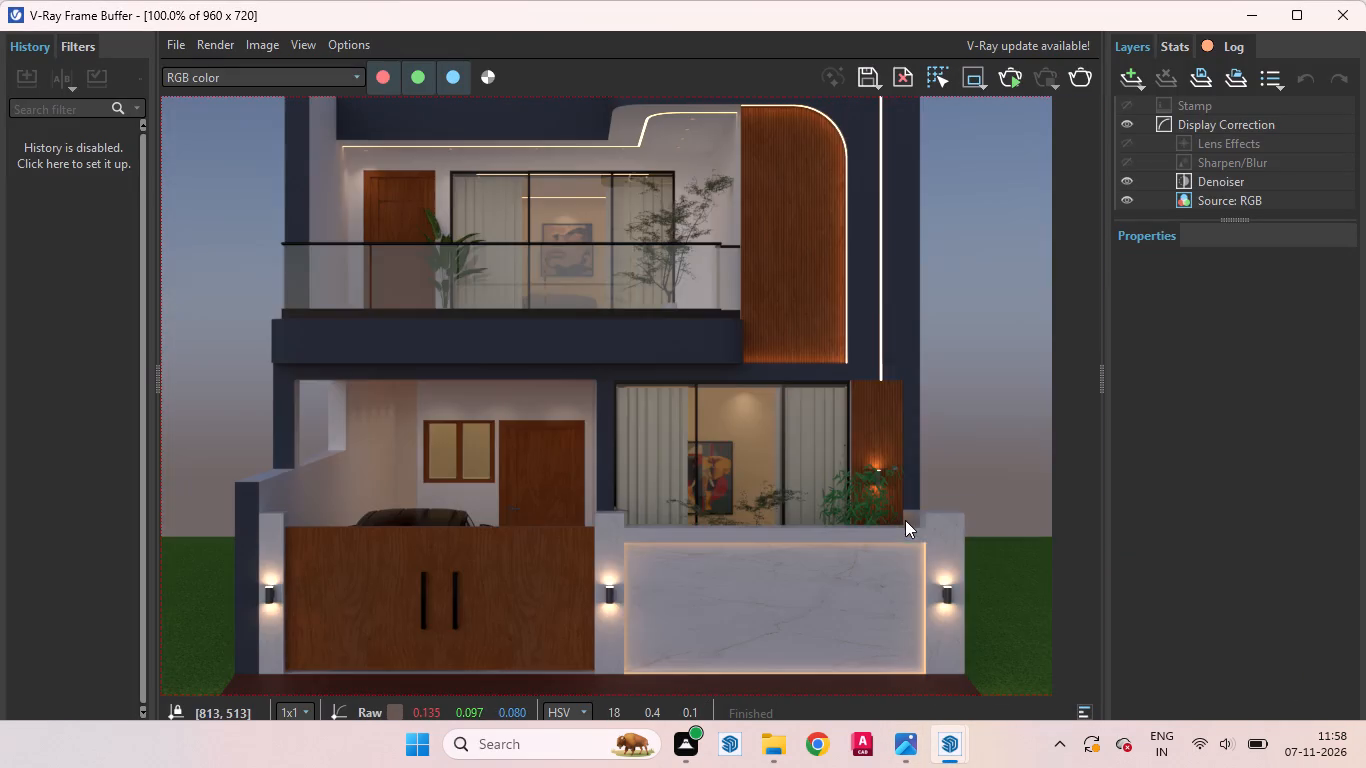
pyautogui.scroll(-1, 914, 525)
pyautogui.scroll(1, 525, 380)
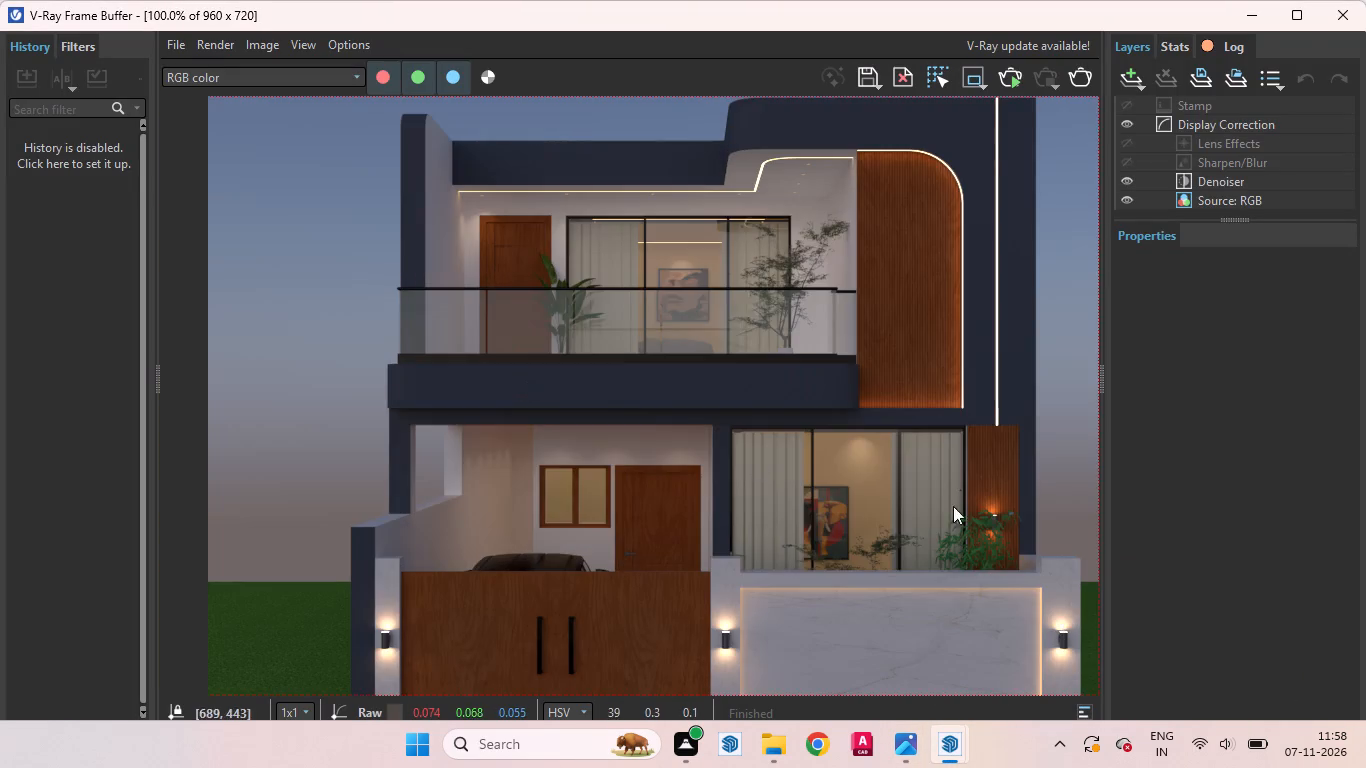
pyautogui.scroll(-1, 992, 517)
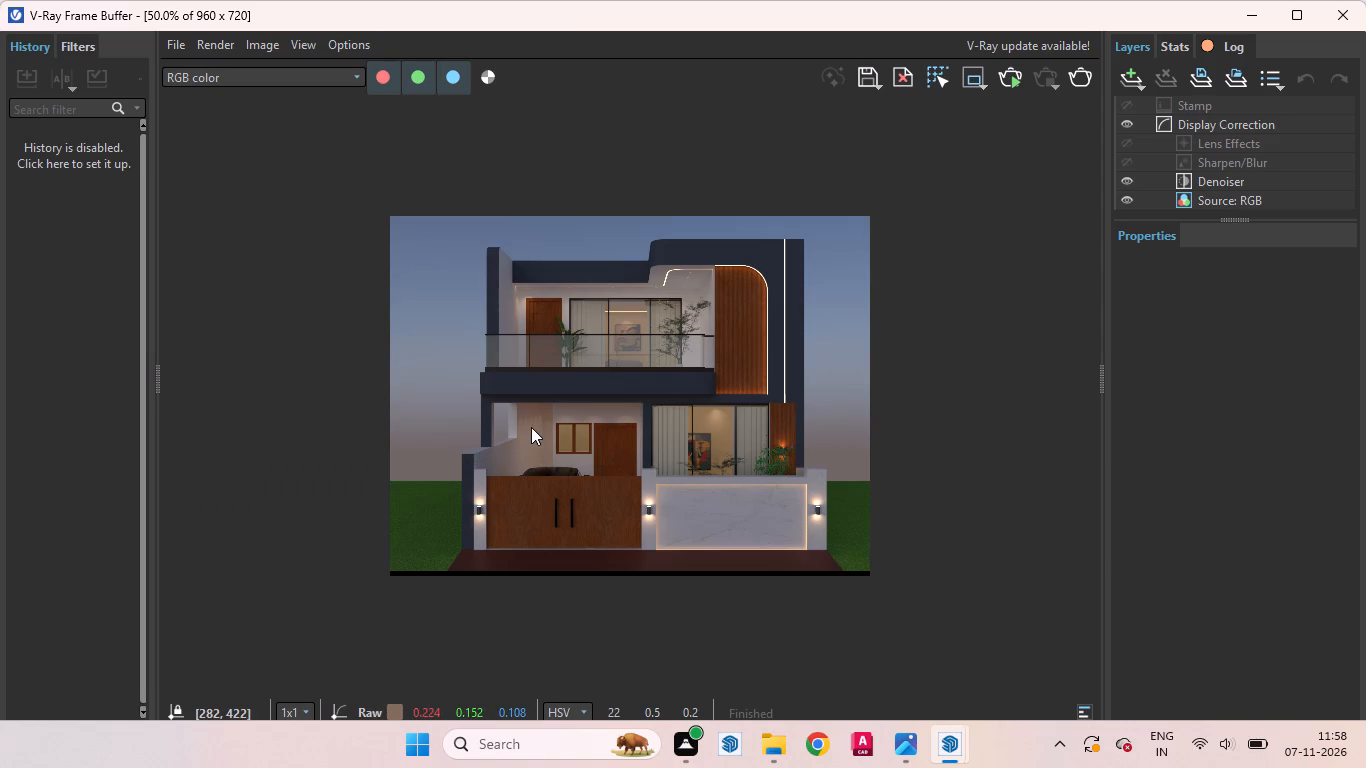
pyautogui.click(868, 86)
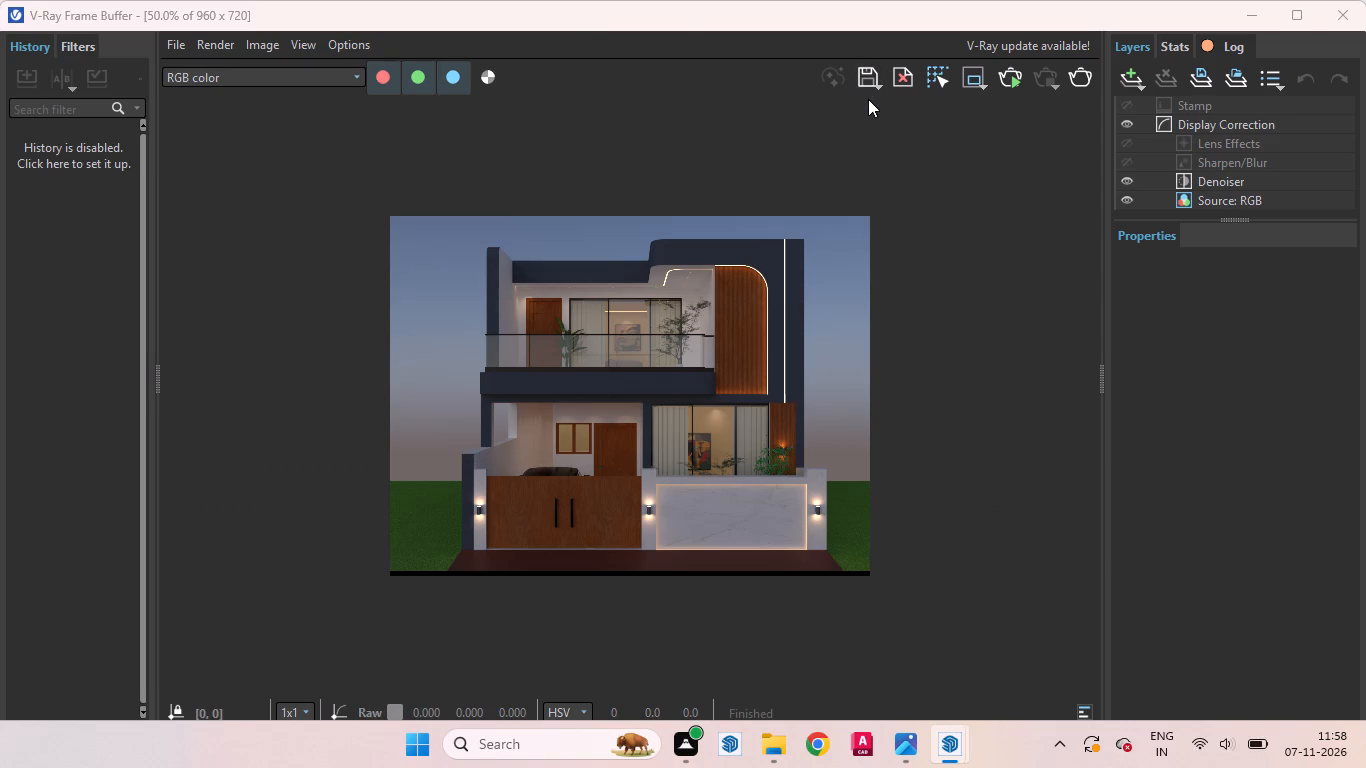
pyautogui.click(71, 256)
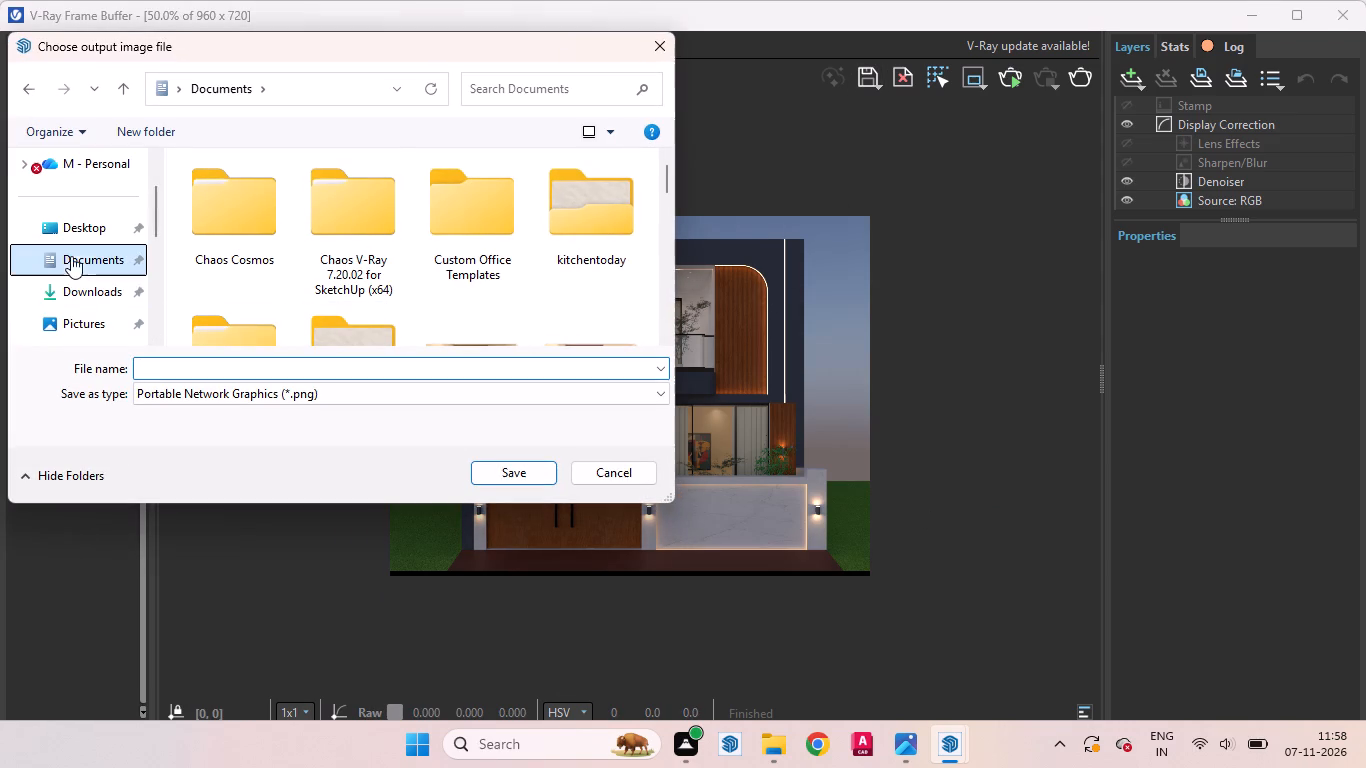
pyautogui.click(242, 364)
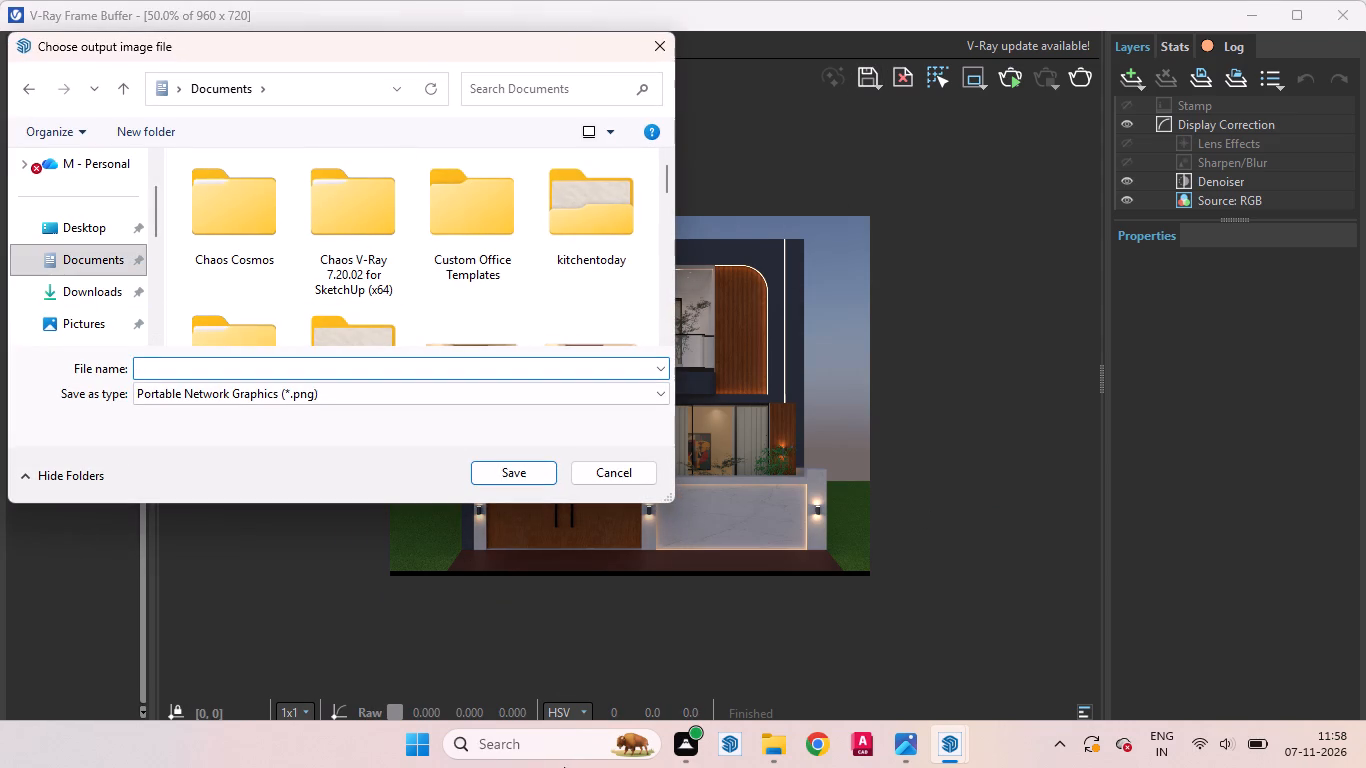
pyautogui.press('e')
pyautogui.press('l')
pyautogui.press('i')
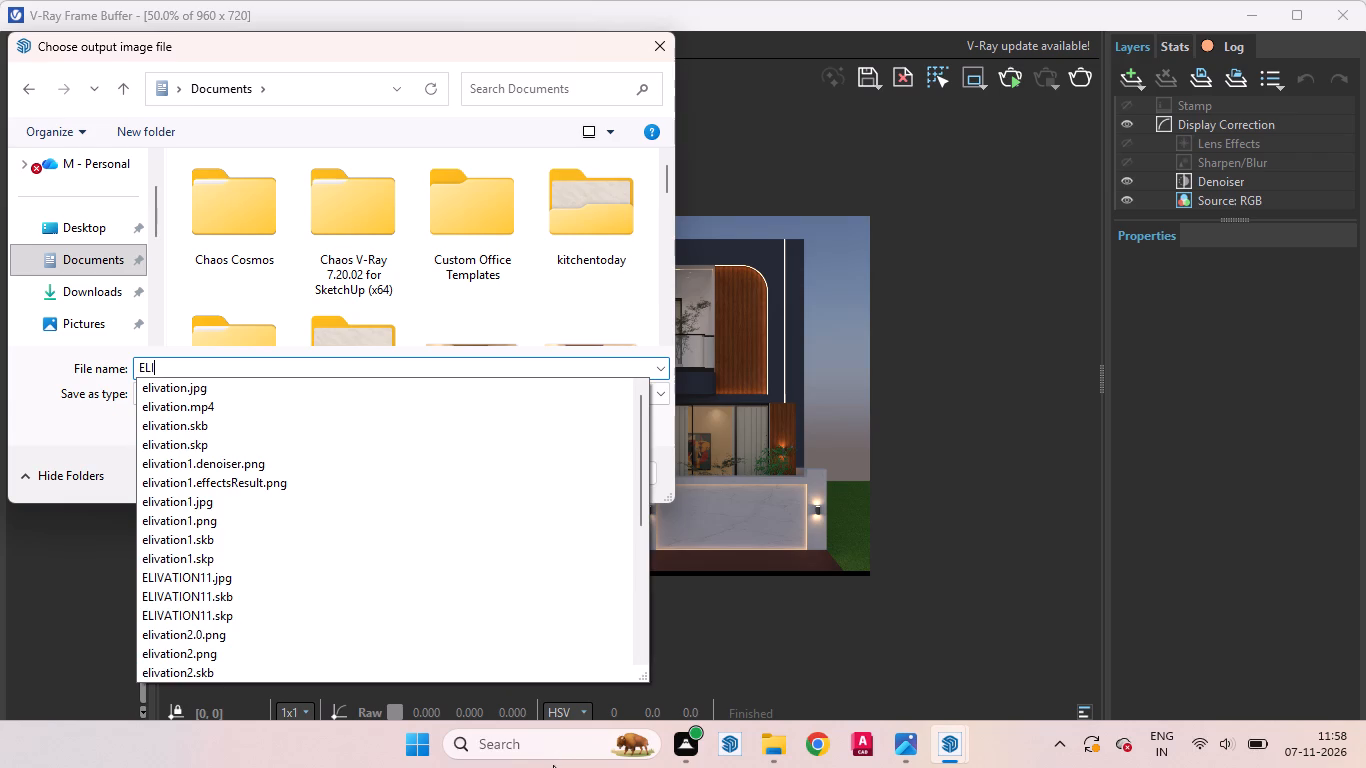
pyautogui.write('VAT')
pyautogui.write('IO')
pyautogui.press('n')
pyautogui.press('j')
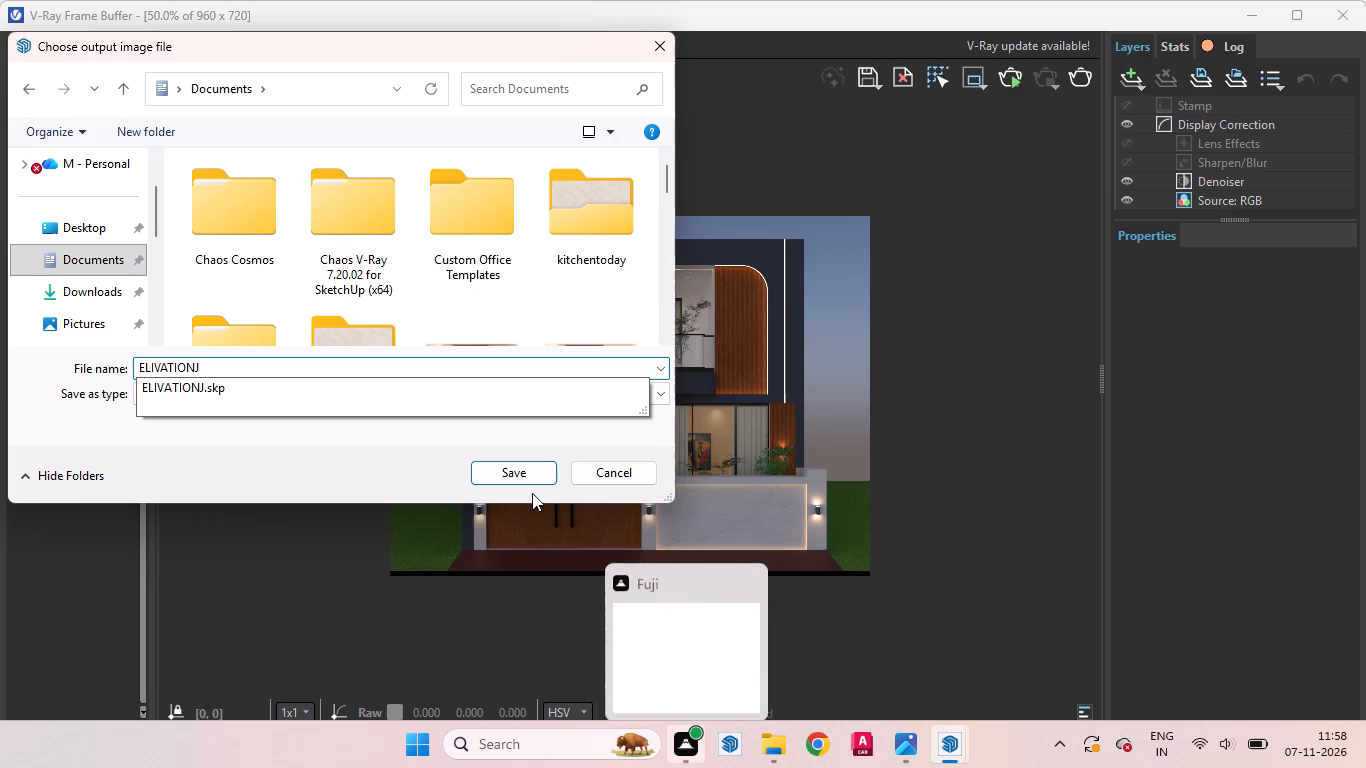
pyautogui.click(512, 467)
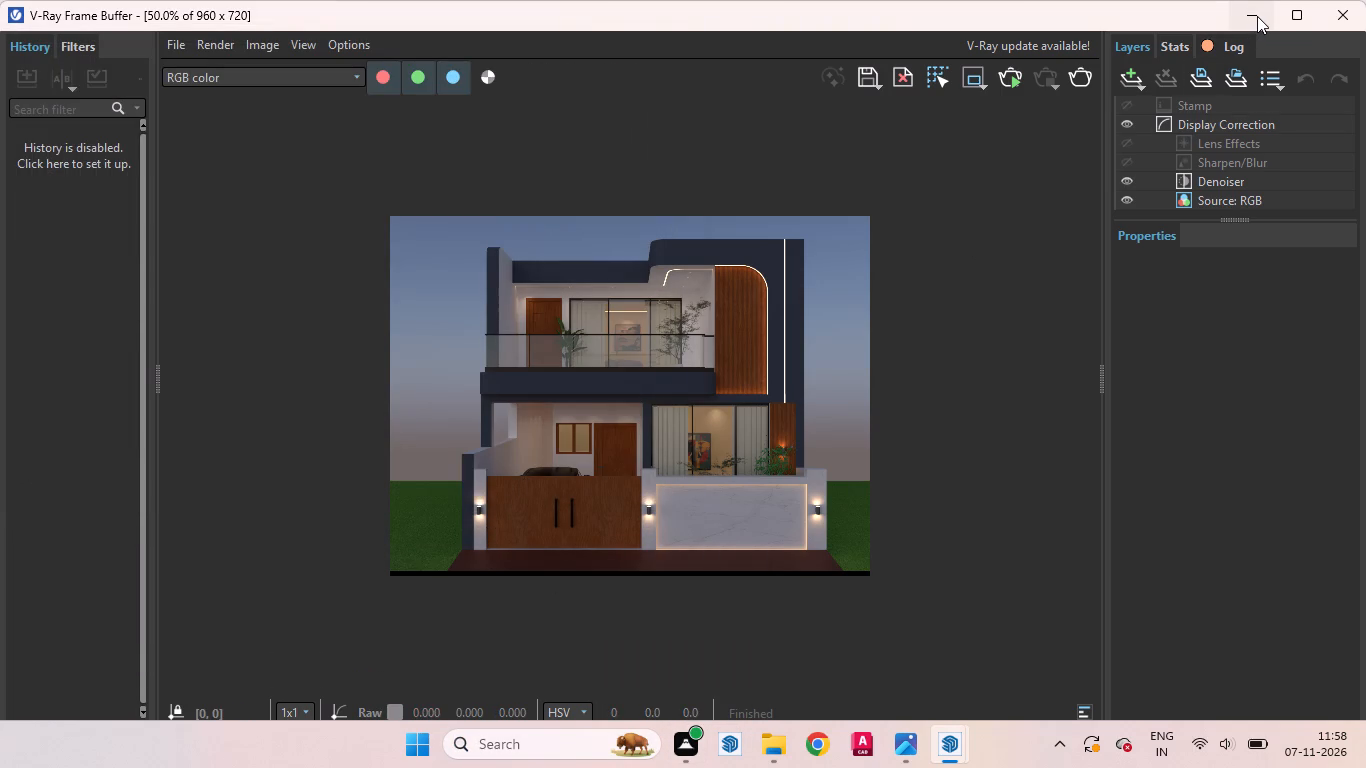
pyautogui.click(1339, 11)
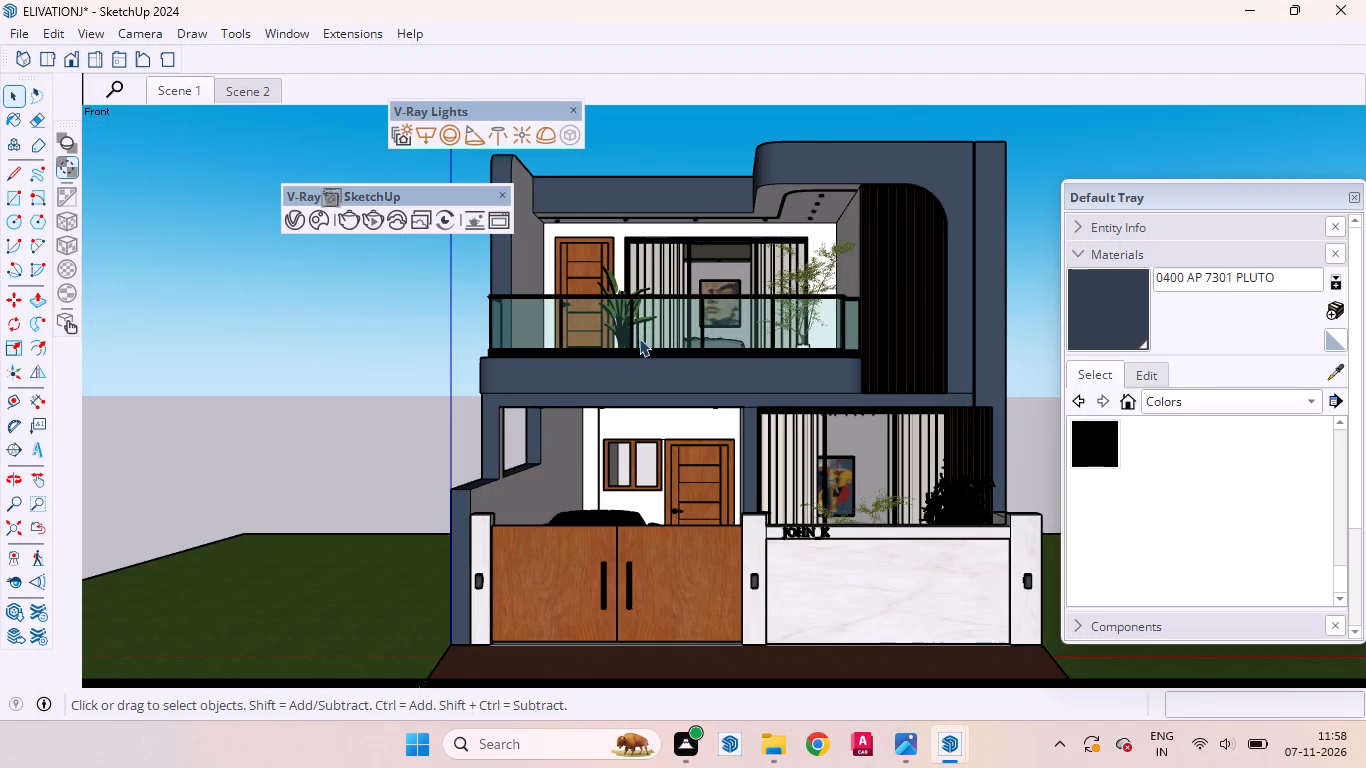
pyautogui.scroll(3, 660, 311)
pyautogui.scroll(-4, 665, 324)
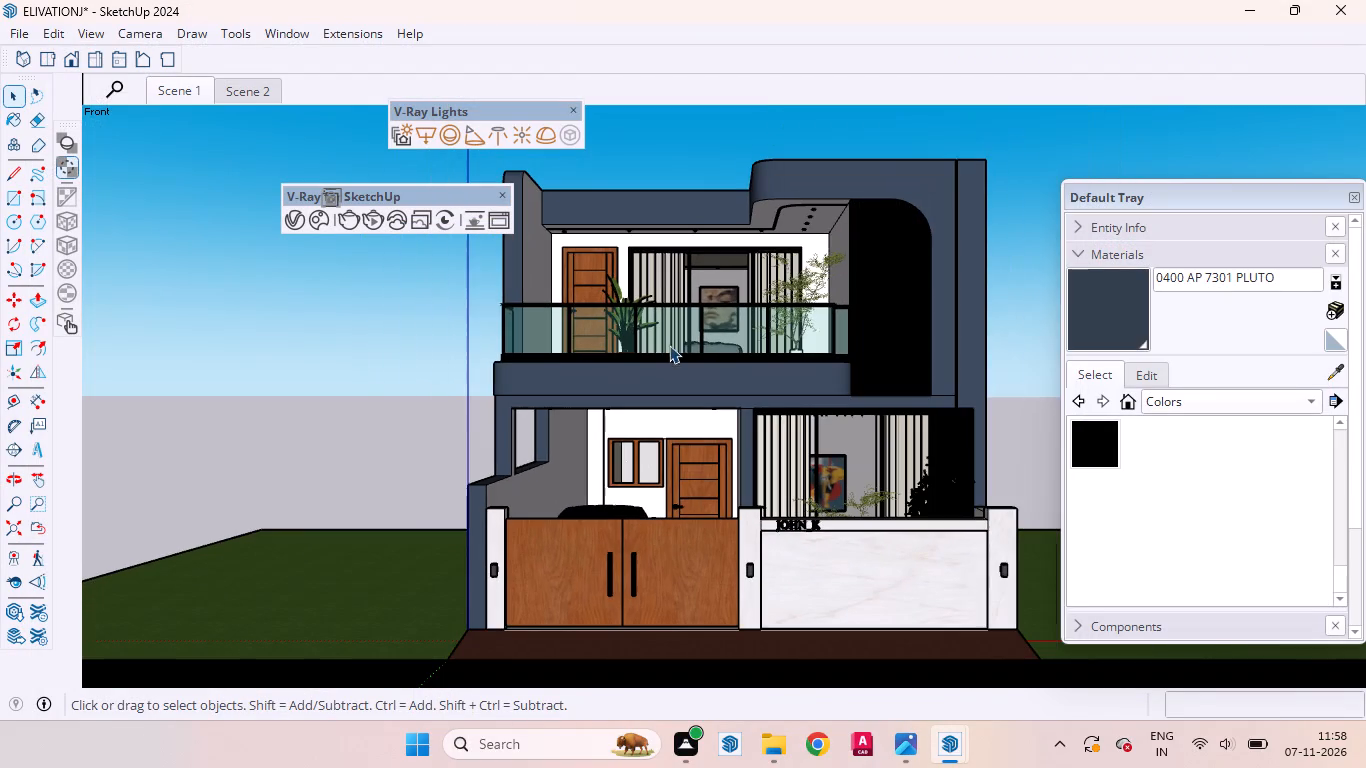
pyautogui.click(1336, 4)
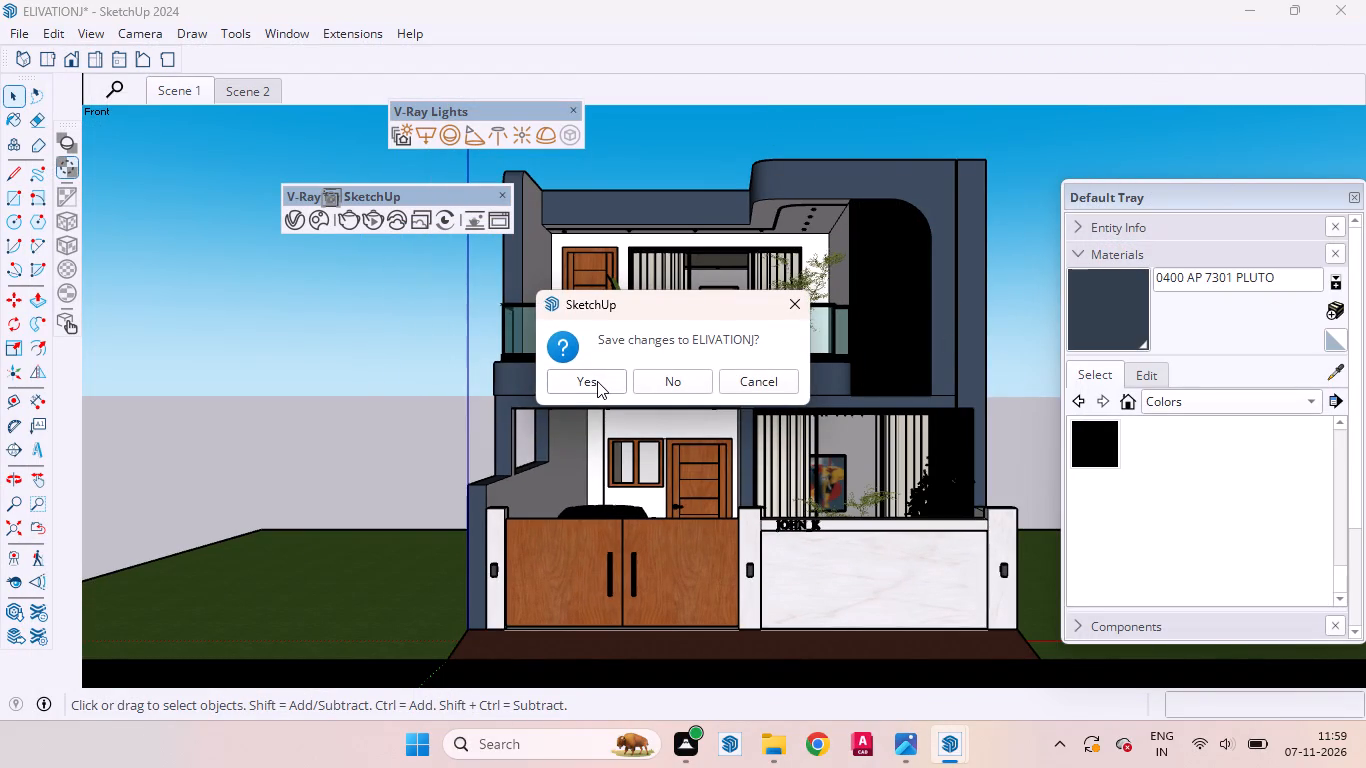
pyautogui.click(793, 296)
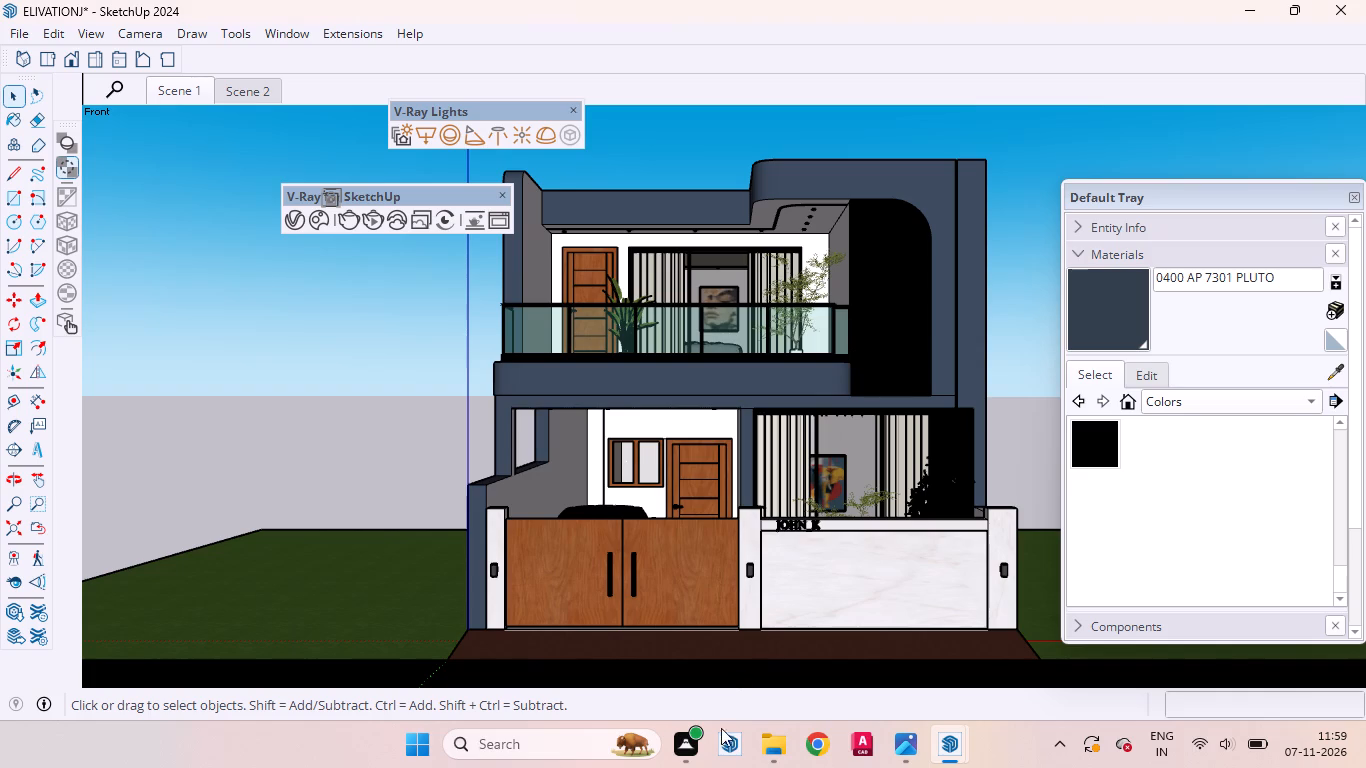